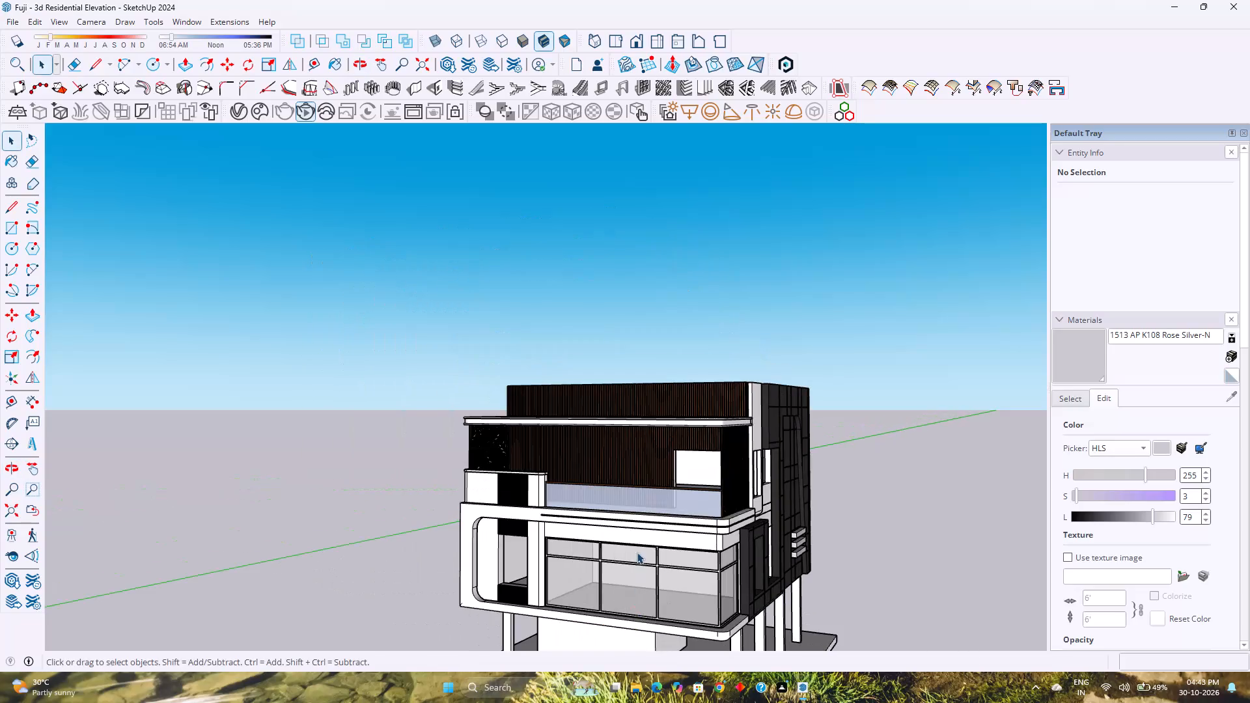
Examine the building's front and side elevations from several heights and distances.
middle_click_drag(769, 593, 596, 445, "shift")
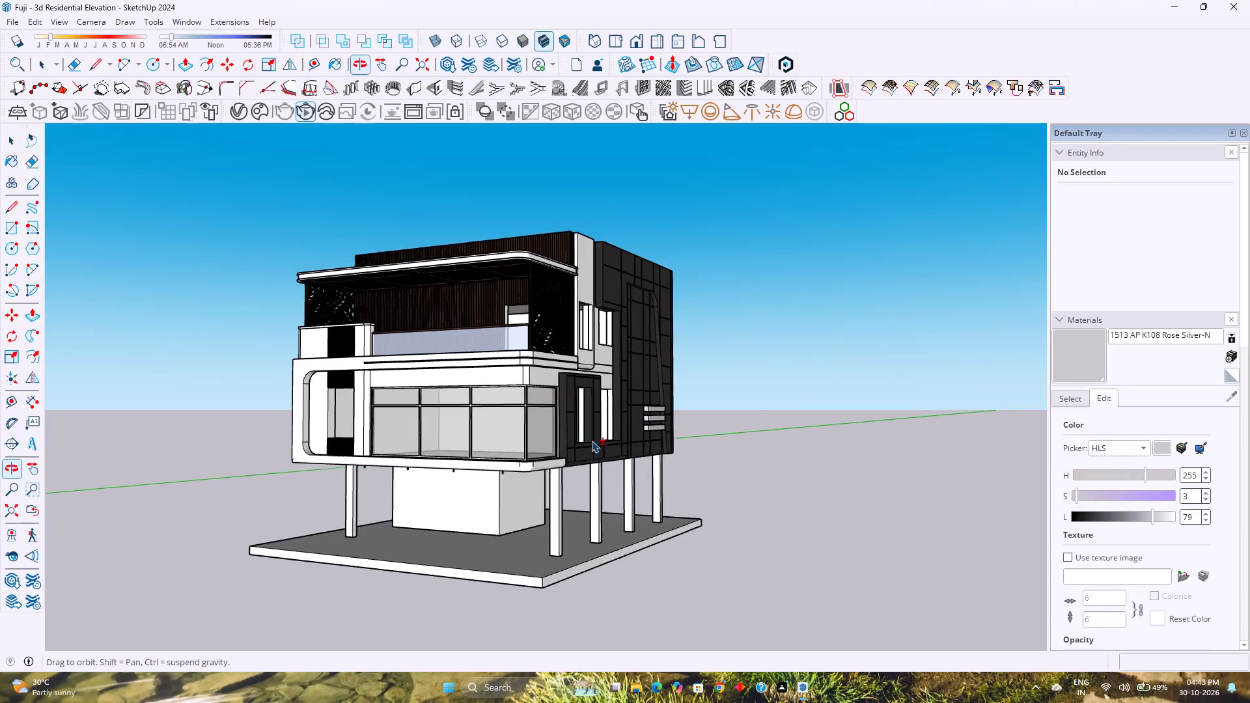
middle_click(590, 439, "shift")
scroll(510, 416, "up", 3)
middle_click_drag(510, 416, 547, 426, "shift")
scroll(545, 424, "up", 3)
scroll(541, 419, "down", 2)
scroll(541, 419, "up", 2)
scroll(541, 419, "down", 2)
scroll(538, 419, "up", 1)
scroll(537, 418, "down", 2)
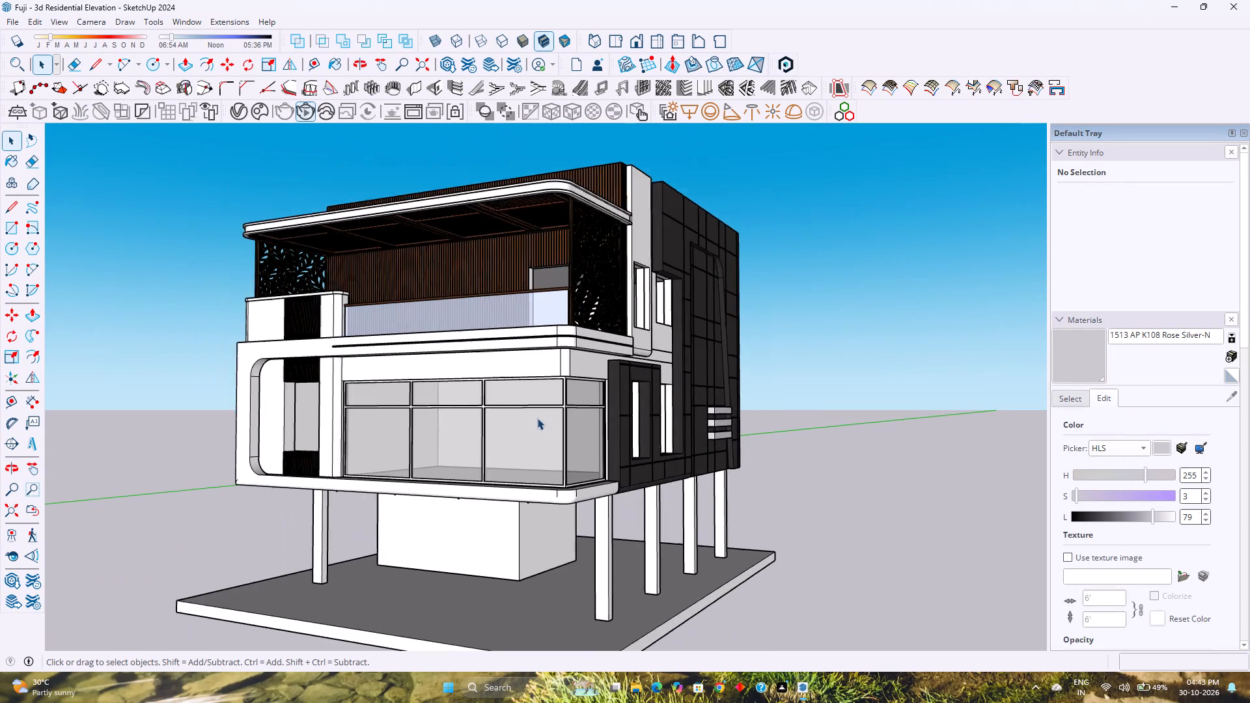
scroll(537, 418, "down", 1)
scroll(538, 418, "up", 2)
scroll(538, 418, "down", 2)
scroll(543, 420, "up", 2)
scroll(543, 420, "down", 2)
scroll(543, 420, "up", 5)
scroll(540, 420, "down", 3)
scroll(540, 420, "up", 2)
scroll(540, 420, "down", 1)
scroll(540, 420, "up", 2)
scroll(540, 419, "down", 2)
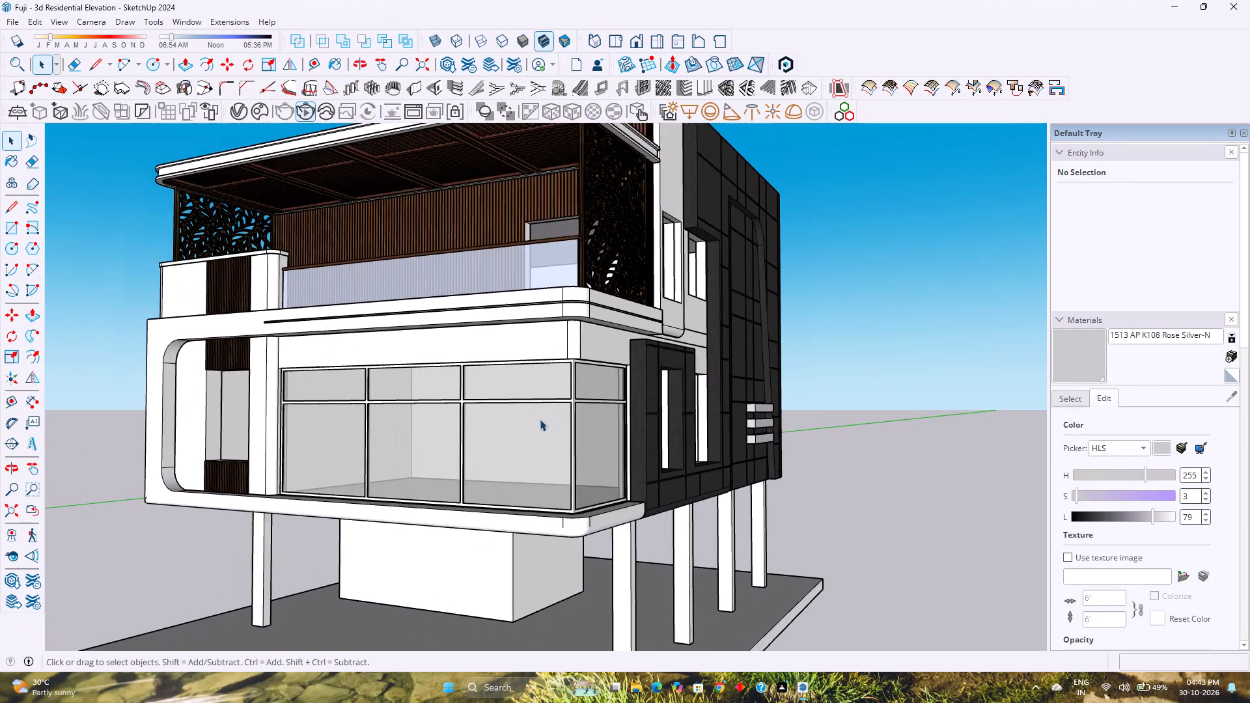
scroll(540, 419, "down", 6)
scroll(443, 400, "up", 6)
scroll(410, 391, "down", 3)
scroll(410, 391, "up", 2)
scroll(410, 391, "down", 3)
scroll(410, 391, "up", 3)
scroll(410, 391, "down", 3)
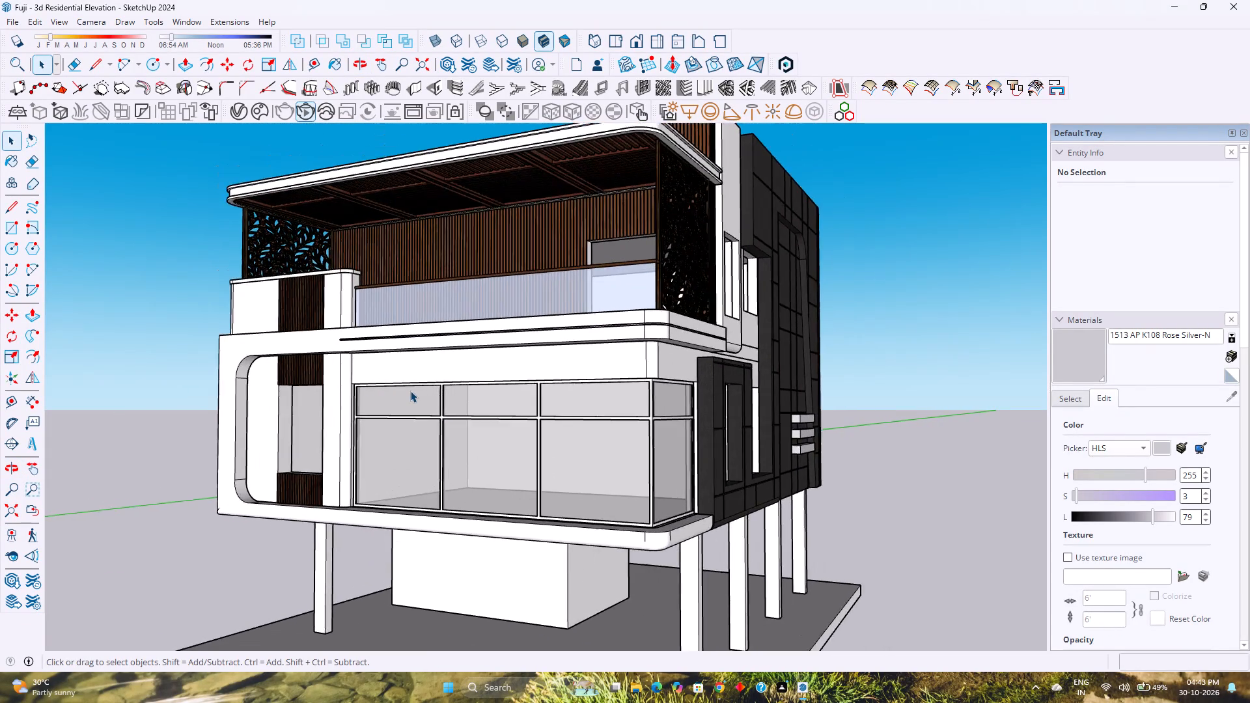
scroll(410, 391, "up", 2)
scroll(410, 391, "down", 2)
scroll(410, 391, "up", 2)
scroll(410, 391, "down", 2)
scroll(410, 391, "up", 1)
scroll(410, 391, "down", 3)
scroll(410, 391, "up", 1)
scroll(410, 391, "down", 9)
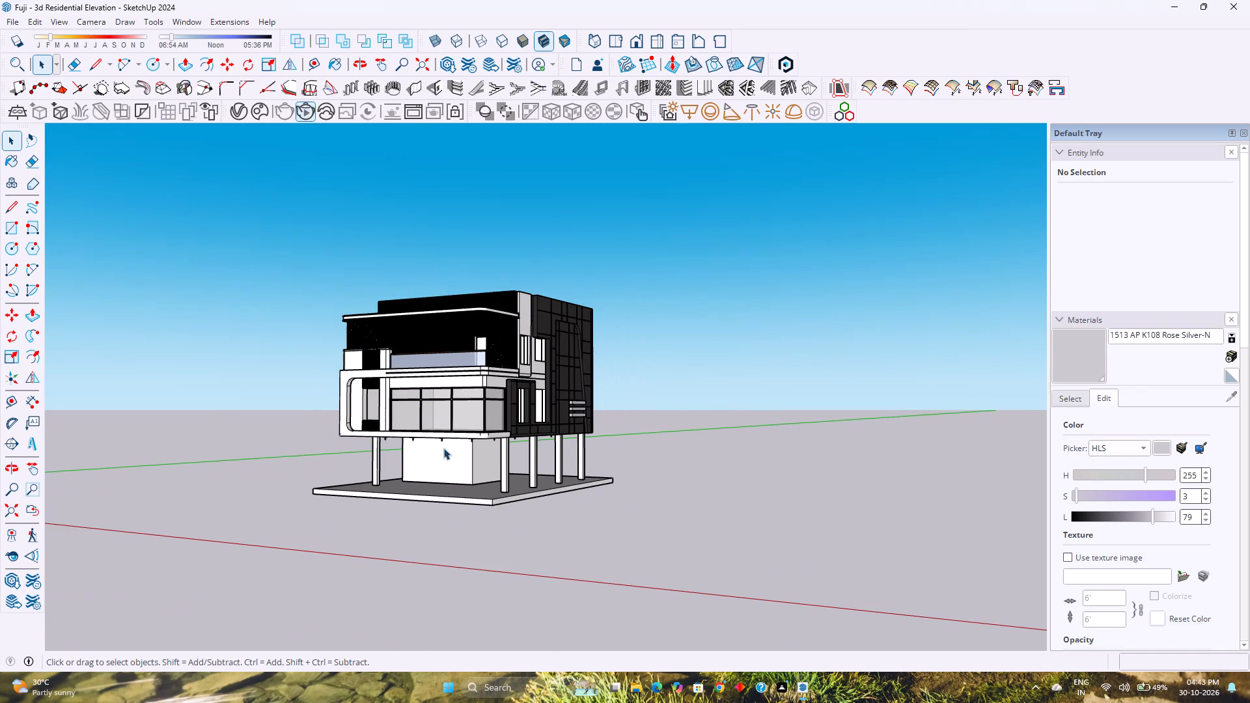
scroll(487, 490, "up", 7)
scroll(482, 479, "down", 4)
middle_click_drag(486, 475, 340, 523)
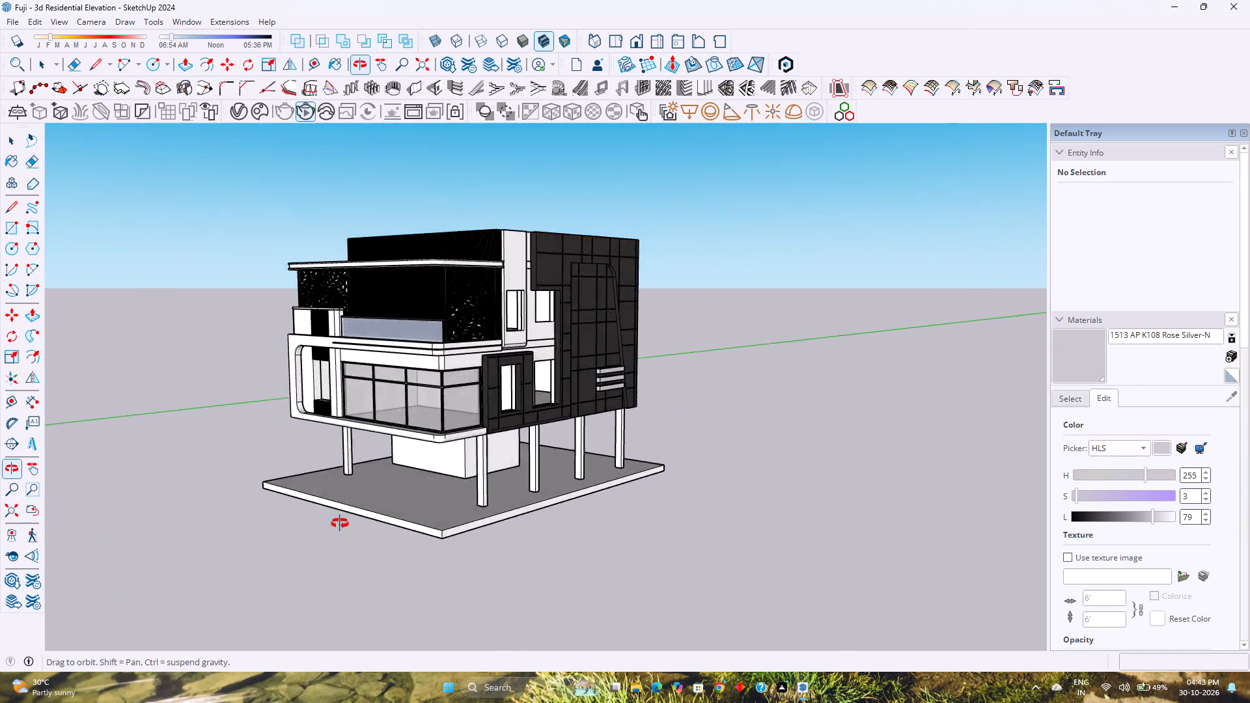
middle_click_drag(340, 523, 498, 493)
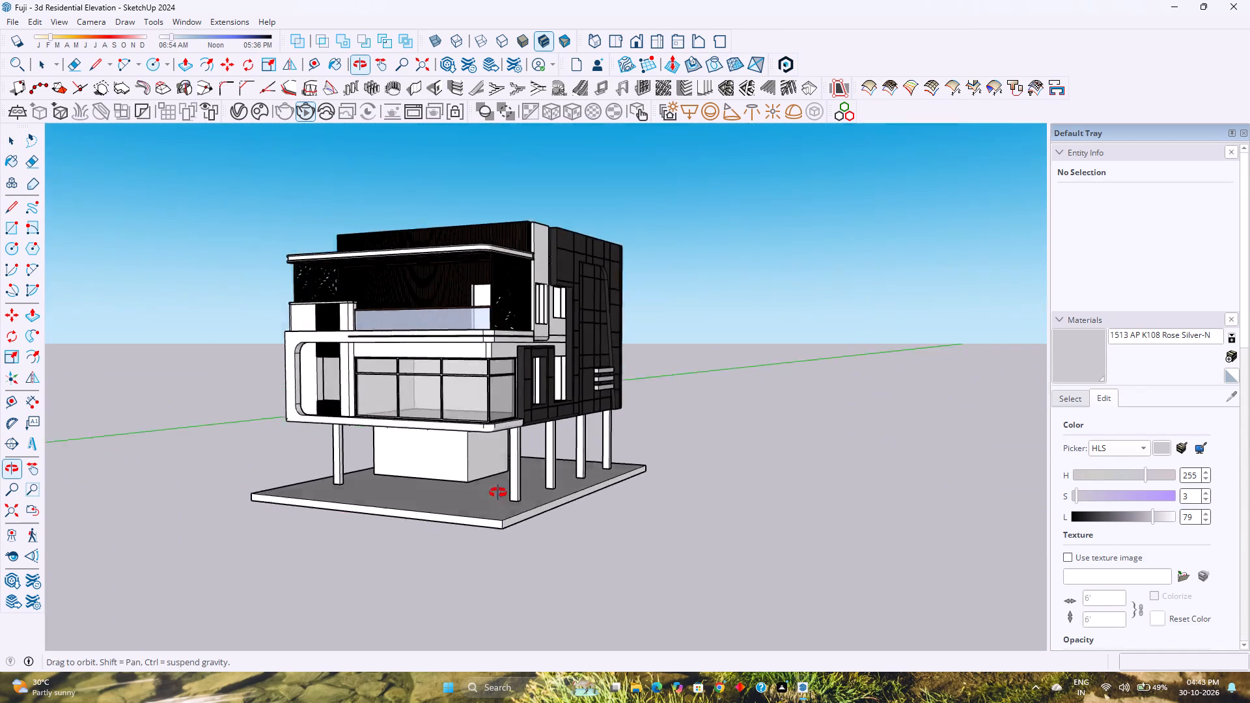
middle_click_drag(498, 493, 499, 481)
middle_click(499, 481)
scroll(501, 478, "down", 4)
scroll(501, 478, "up", 3)
scroll(501, 478, "down", 3)
scroll(501, 478, "up", 4)
scroll(501, 478, "down", 3)
scroll(501, 478, "up", 2)
scroll(501, 478, "down", 3)
scroll(499, 477, "up", 1)
scroll(497, 475, "down", 3)
scroll(497, 475, "up", 3)
scroll(496, 474, "down", 4)
scroll(496, 474, "up", 2)
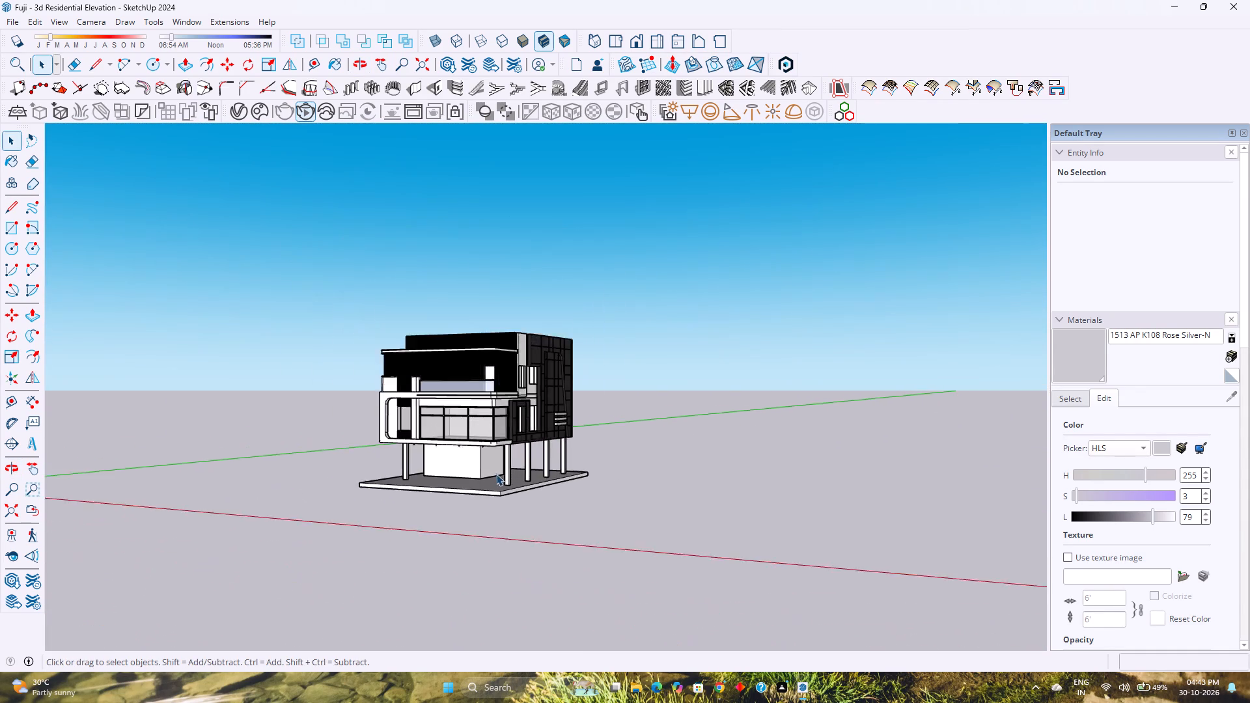
scroll(496, 474, "up", 2)
scroll(495, 473, "down", 4)
scroll(494, 473, "up", 4)
scroll(494, 473, "down", 4)
scroll(494, 473, "up", 4)
scroll(494, 473, "down", 4)
scroll(494, 473, "up", 4)
scroll(494, 473, "down", 3)
scroll(494, 473, "up", 2)
scroll(493, 471, "down", 3)
scroll(493, 471, "up", 2)
scroll(493, 471, "down", 3)
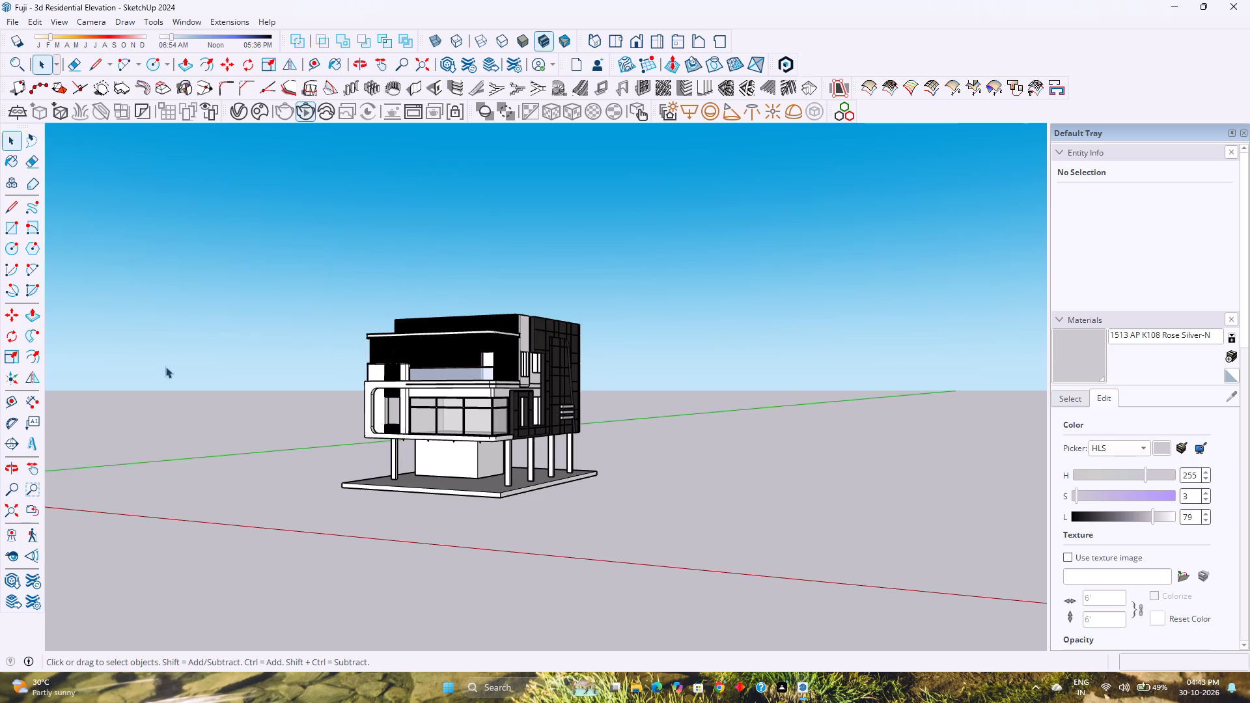
scroll(236, 355, "up", 3)
scroll(462, 406, "up", 7)
scroll(571, 378, "up", 3)
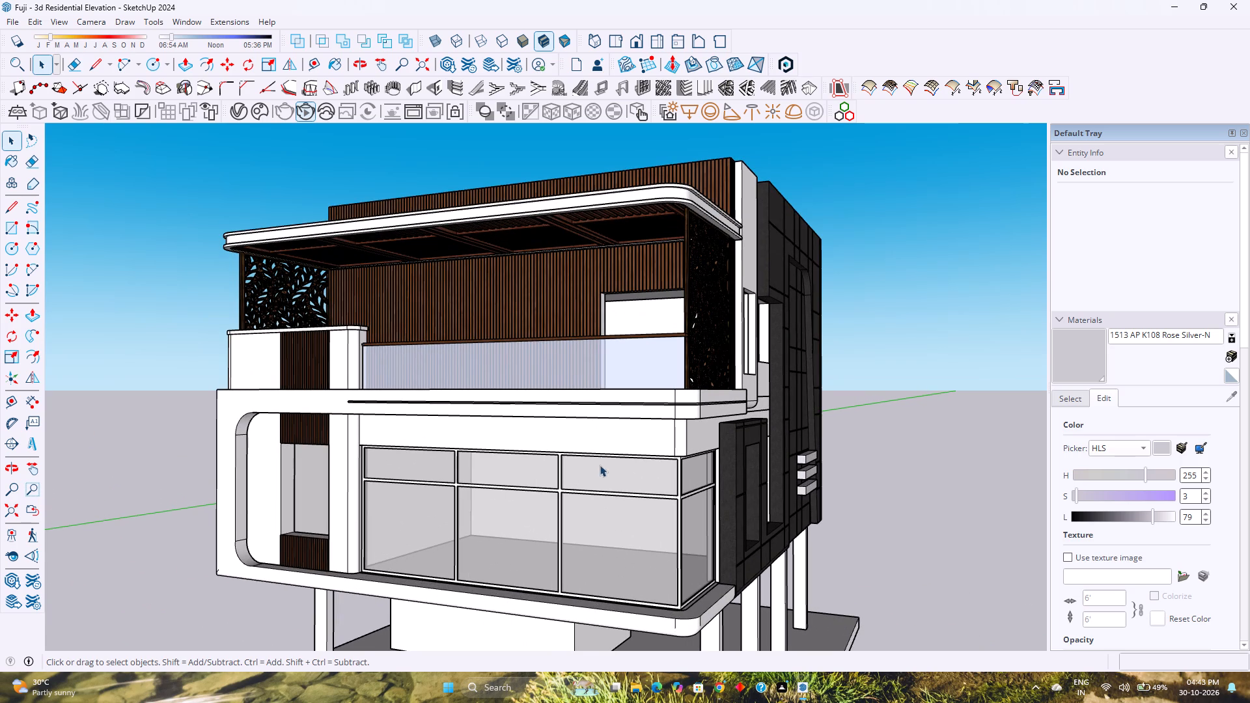
middle_click_drag(597, 466, 591, 446)
middle_click(591, 446)
middle_click(591, 446)
scroll(604, 445, "down", 1)
middle_click_drag(604, 445, 661, 574)
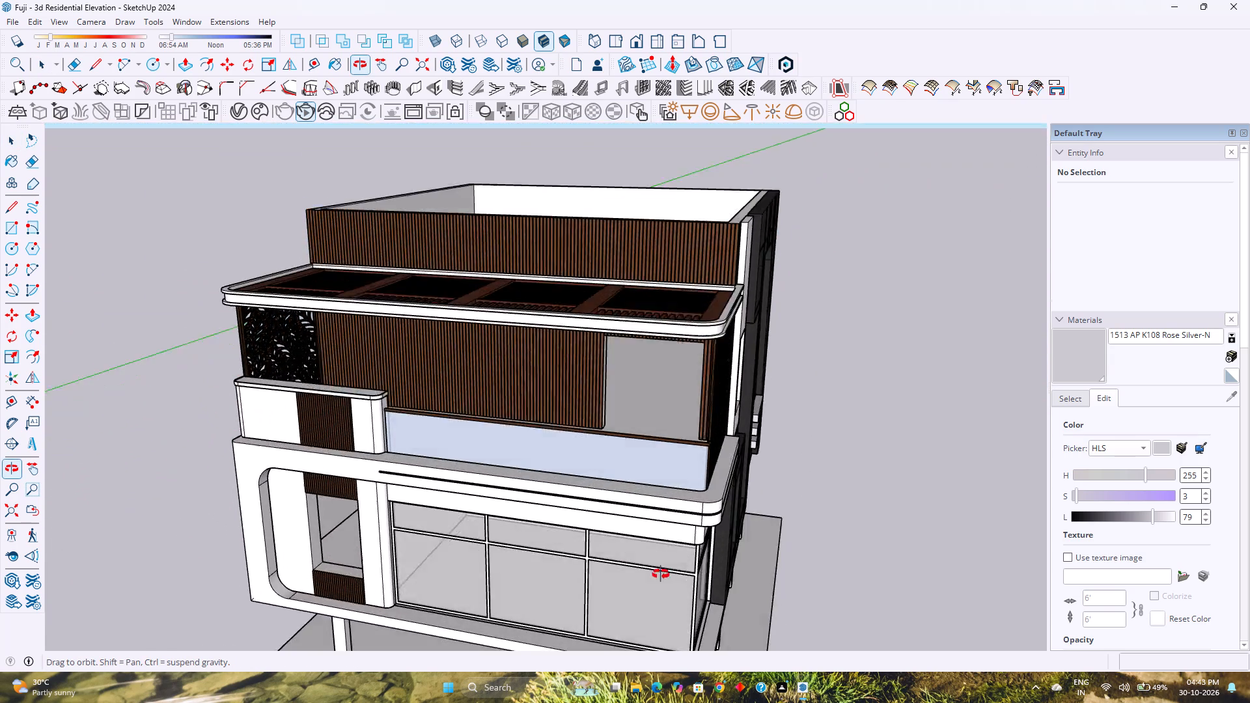
middle_click_drag(661, 574, 605, 534)
middle_click(605, 534)
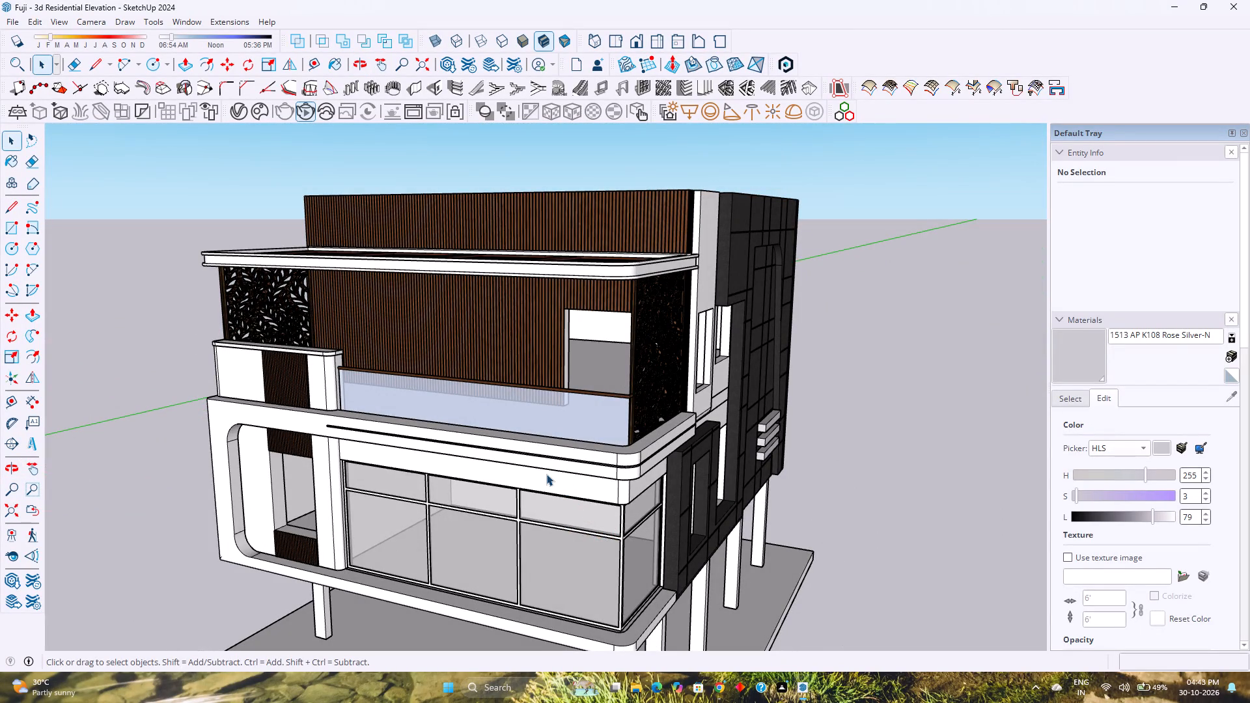
middle_click_drag(574, 495, 590, 414)
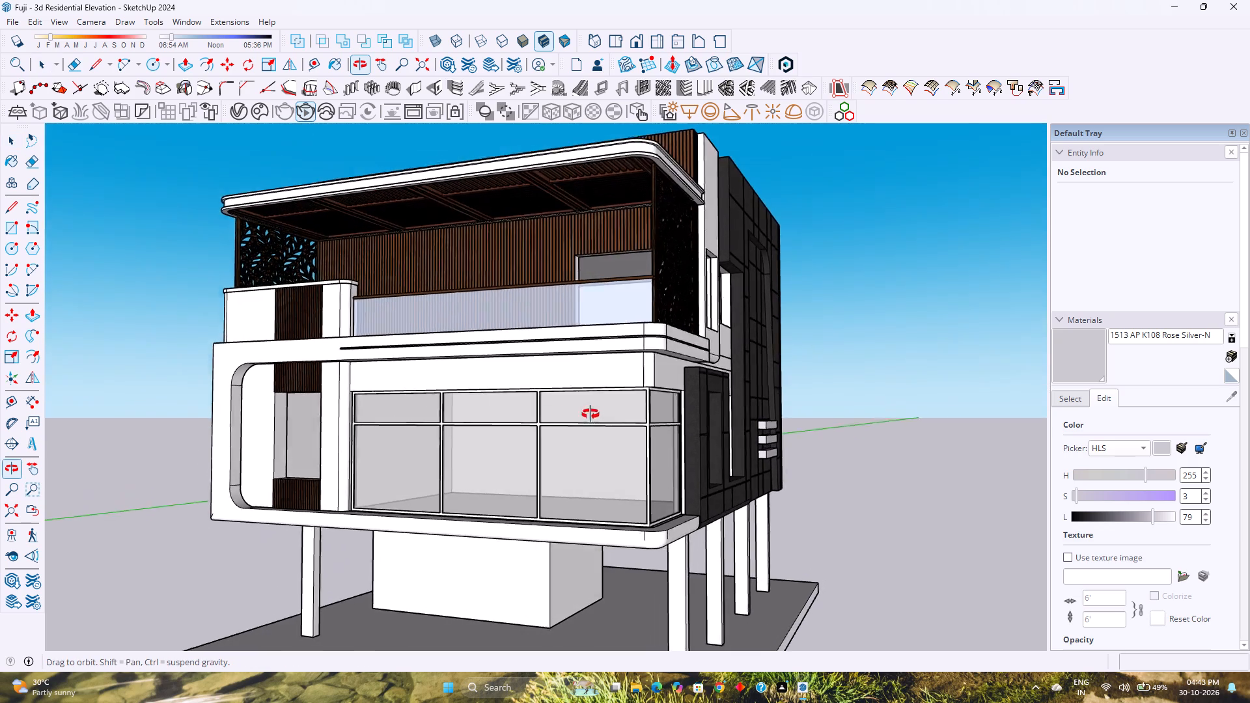
middle_click_drag(590, 414, 598, 404)
middle_click(598, 404)
scroll(598, 404, "down", 1)
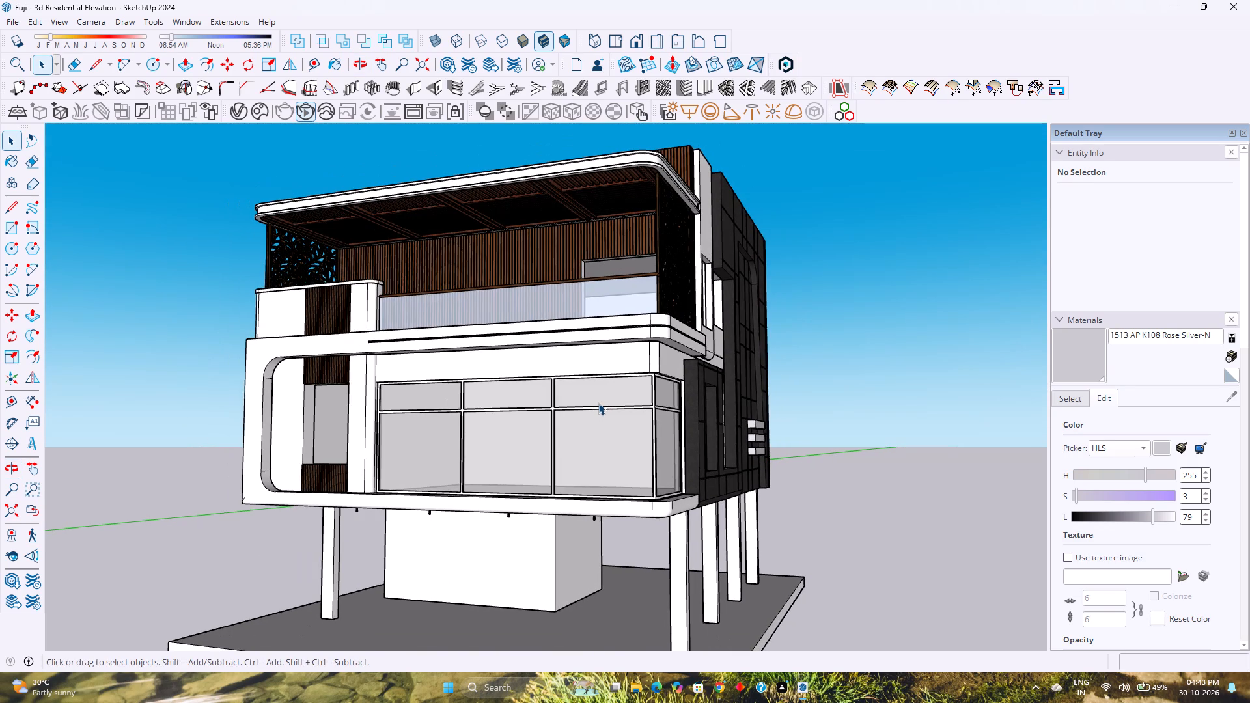
scroll(598, 403, "down", 2)
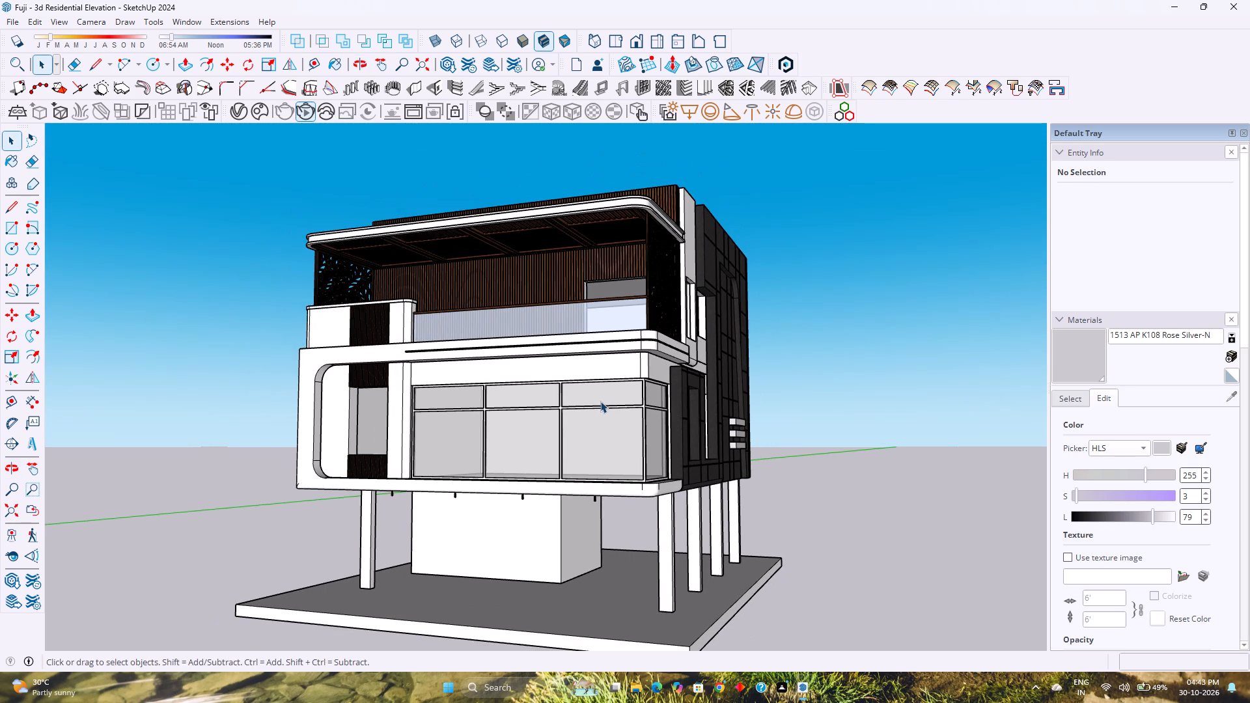
middle_click_drag(600, 401, 576, 394)
middle_click(573, 396)
middle_click(572, 397)
middle_click(571, 397)
middle_click(570, 398)
middle_click_drag(575, 402, 590, 443)
middle_click(588, 443)
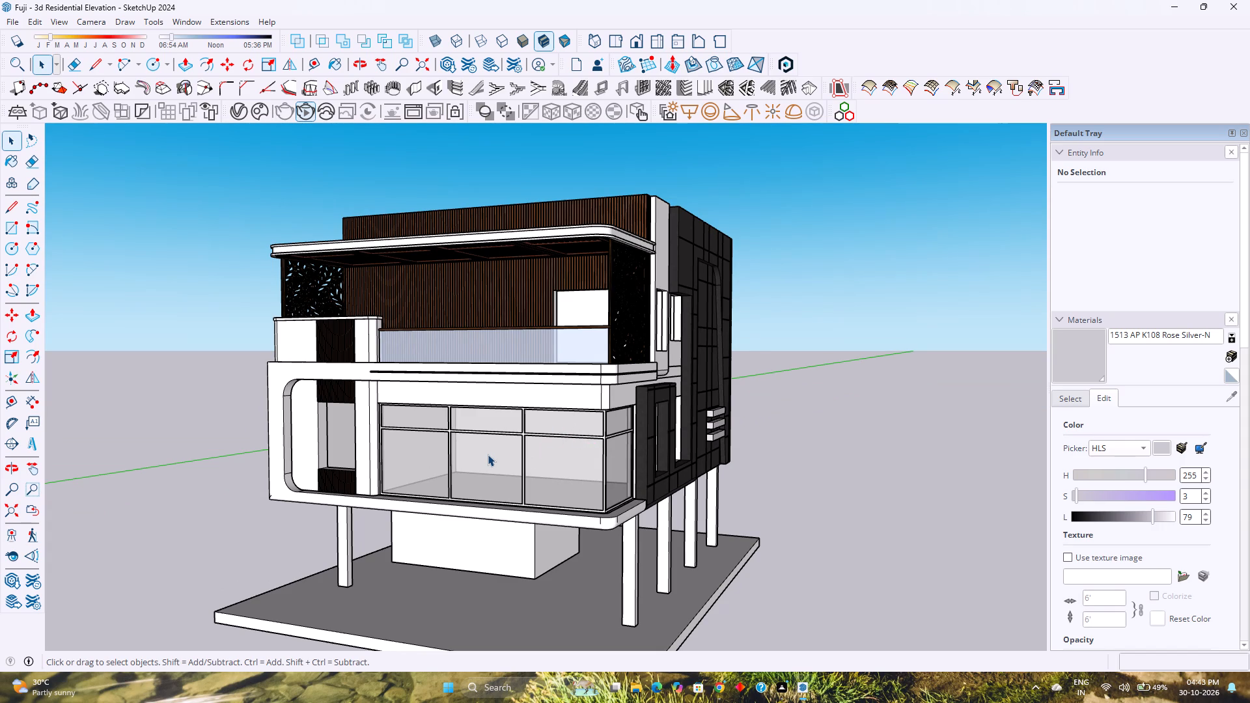
Examine the underside of the overhanging floor, including its spot lights and the supporting columns.
scroll(488, 454, "up", 3)
scroll(490, 450, "down", 3)
middle_click_drag(505, 512, 483, 420)
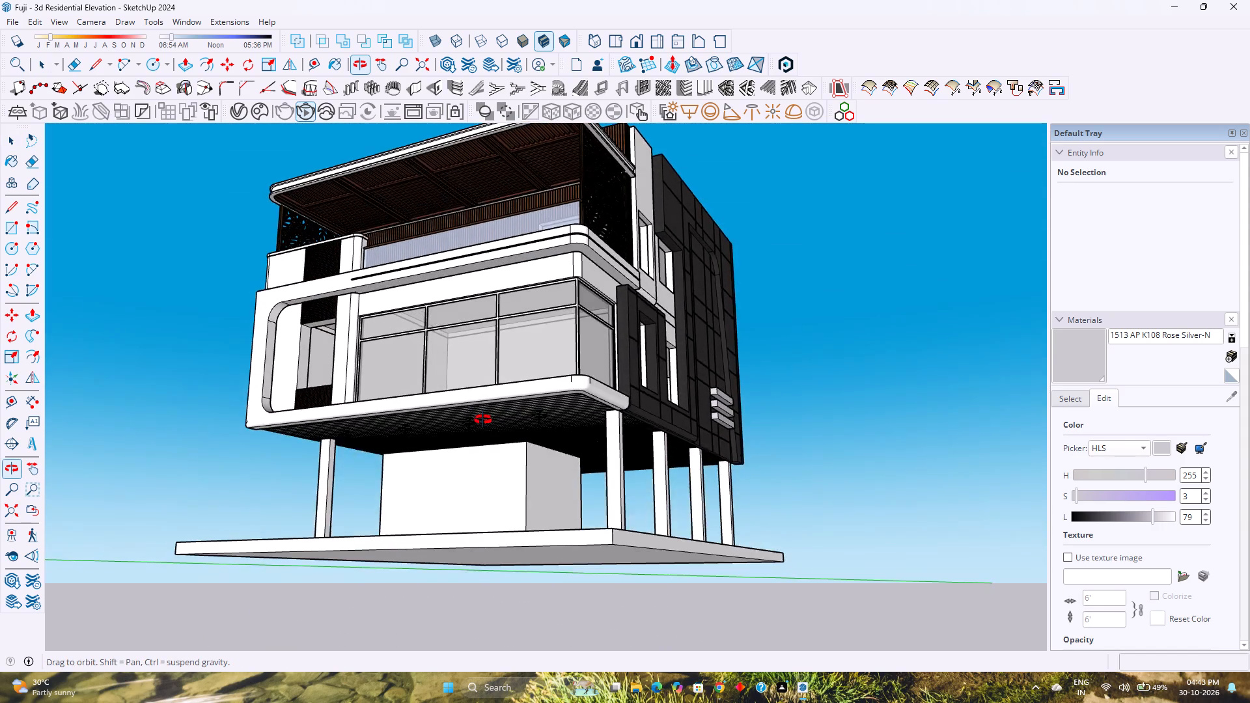
middle_click_drag(483, 420, 495, 400)
middle_click(499, 395)
middle_click_drag(503, 391, 561, 334)
middle_click(562, 334)
scroll(575, 336, "down", 3)
scroll(623, 368, "up", 1)
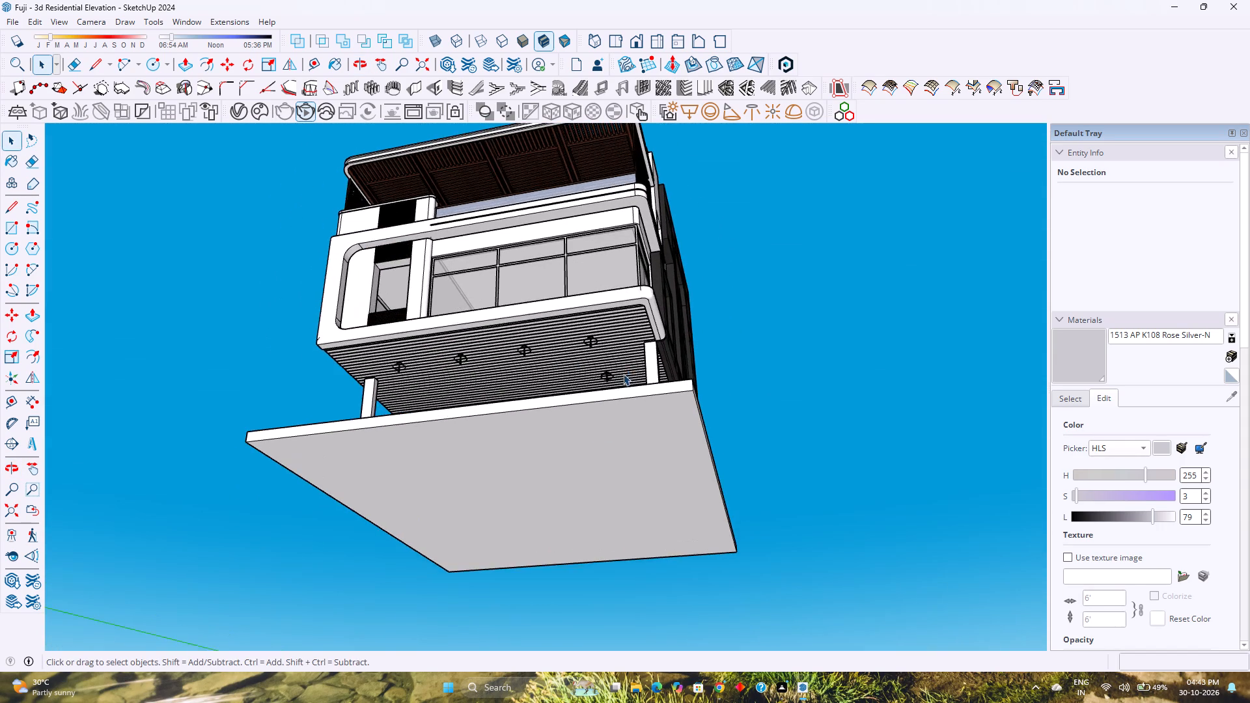
scroll(623, 374, "up", 5)
scroll(623, 374, "down", 5)
middle_click_drag(622, 376, 629, 406)
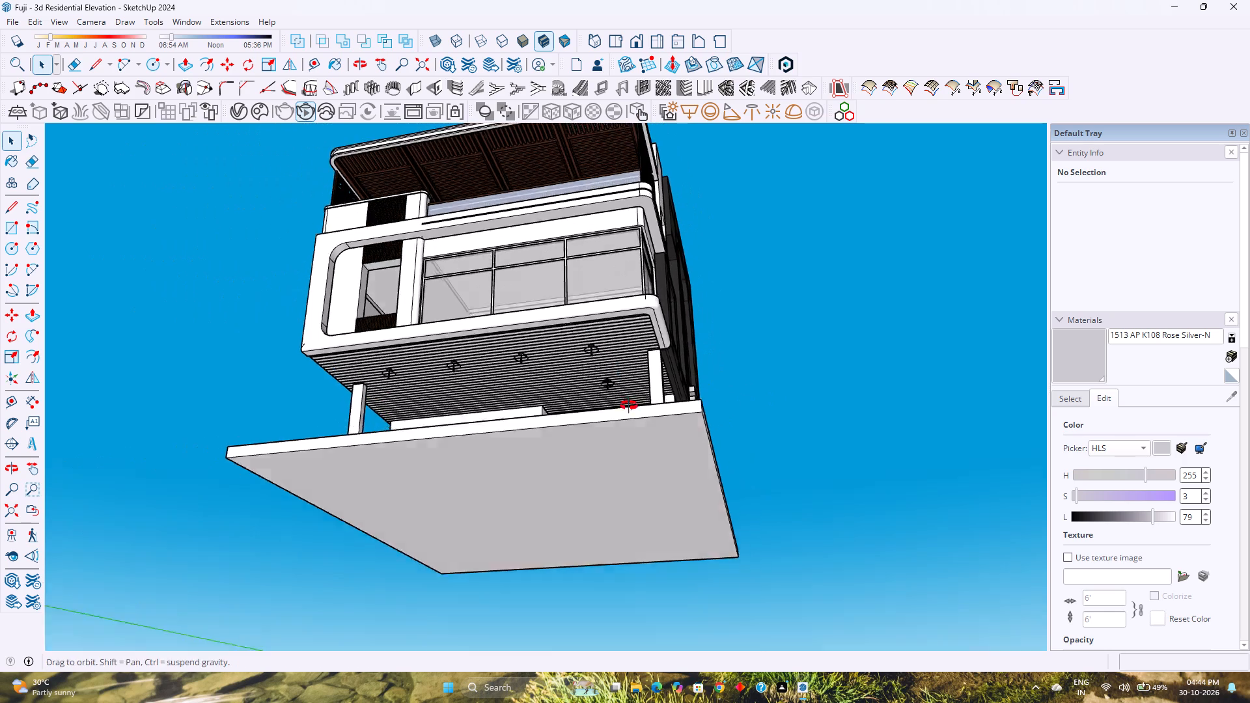
middle_click_drag(629, 406, 633, 450)
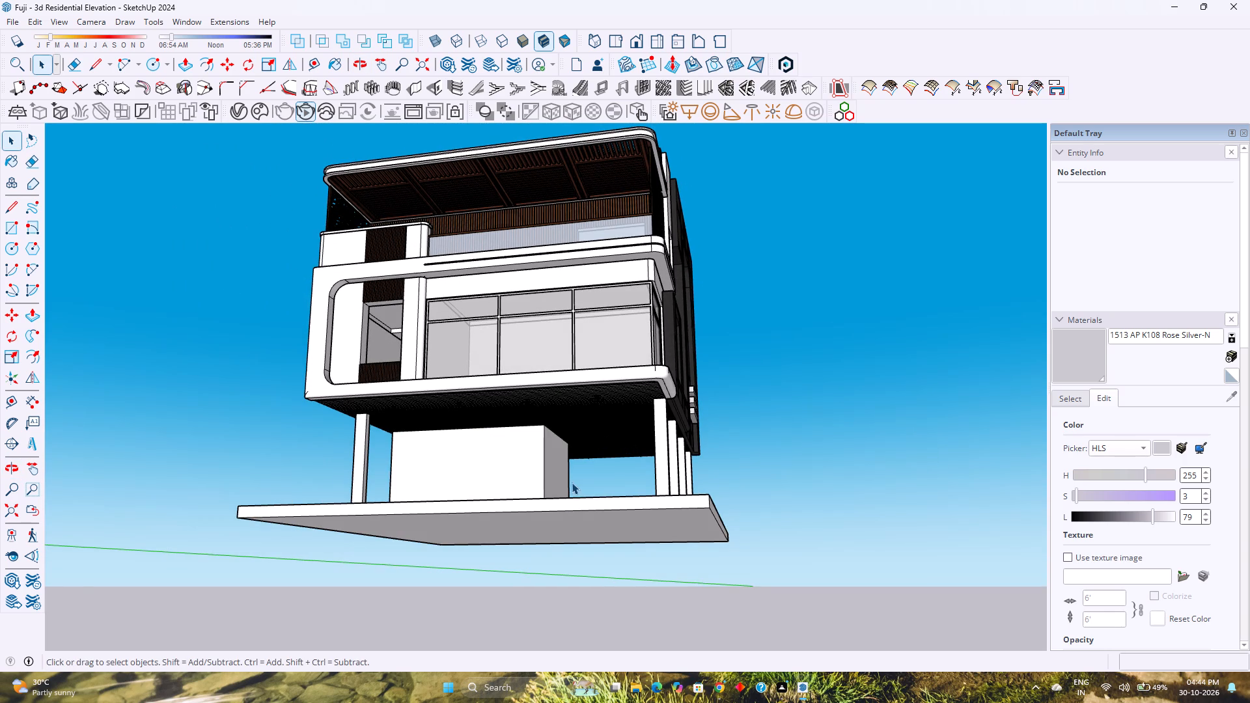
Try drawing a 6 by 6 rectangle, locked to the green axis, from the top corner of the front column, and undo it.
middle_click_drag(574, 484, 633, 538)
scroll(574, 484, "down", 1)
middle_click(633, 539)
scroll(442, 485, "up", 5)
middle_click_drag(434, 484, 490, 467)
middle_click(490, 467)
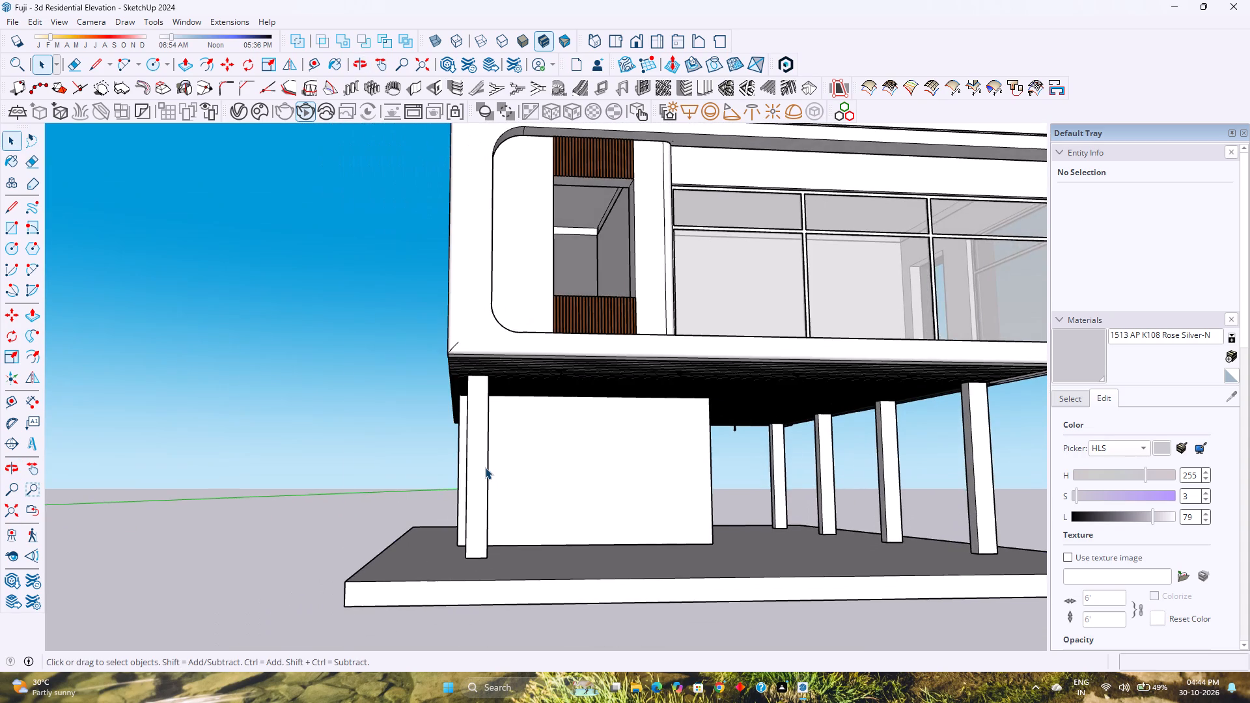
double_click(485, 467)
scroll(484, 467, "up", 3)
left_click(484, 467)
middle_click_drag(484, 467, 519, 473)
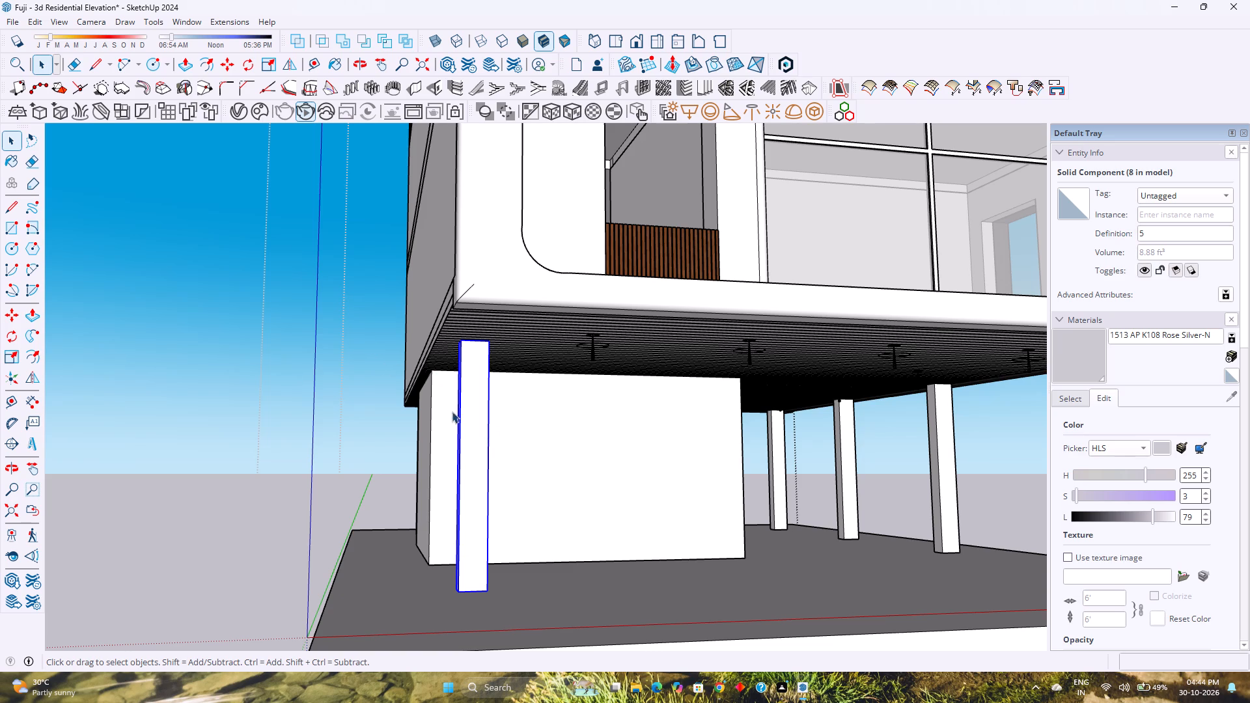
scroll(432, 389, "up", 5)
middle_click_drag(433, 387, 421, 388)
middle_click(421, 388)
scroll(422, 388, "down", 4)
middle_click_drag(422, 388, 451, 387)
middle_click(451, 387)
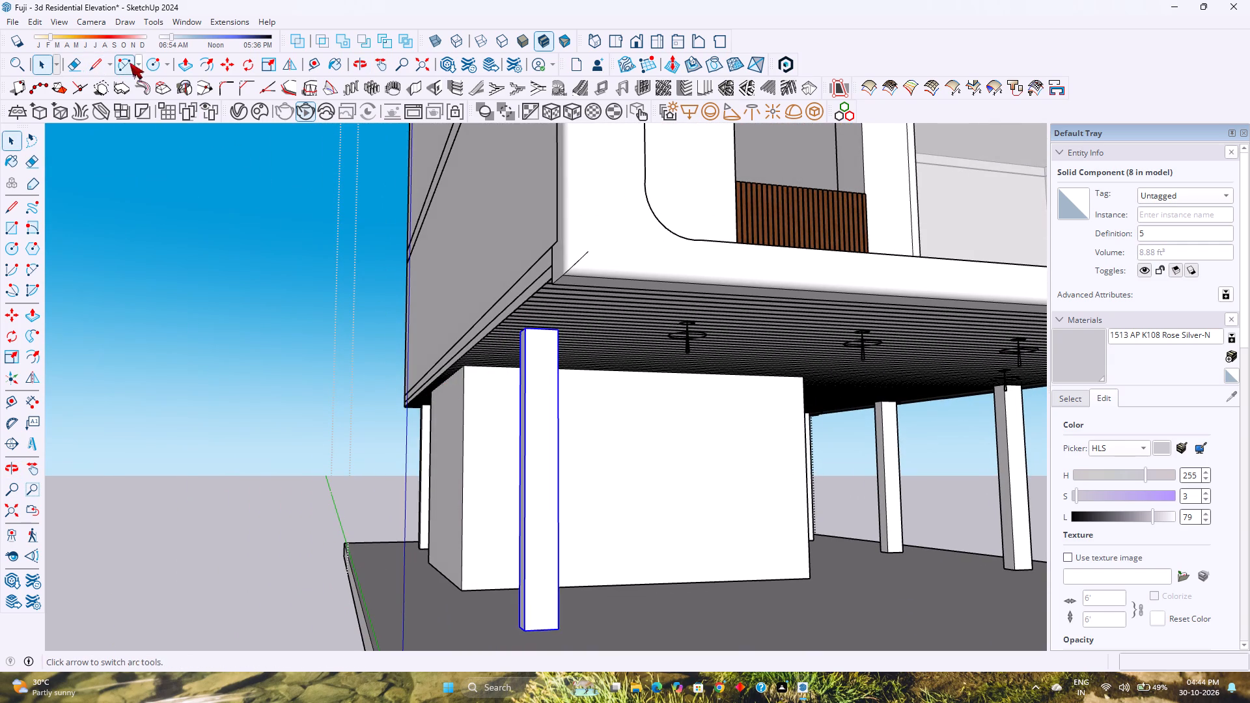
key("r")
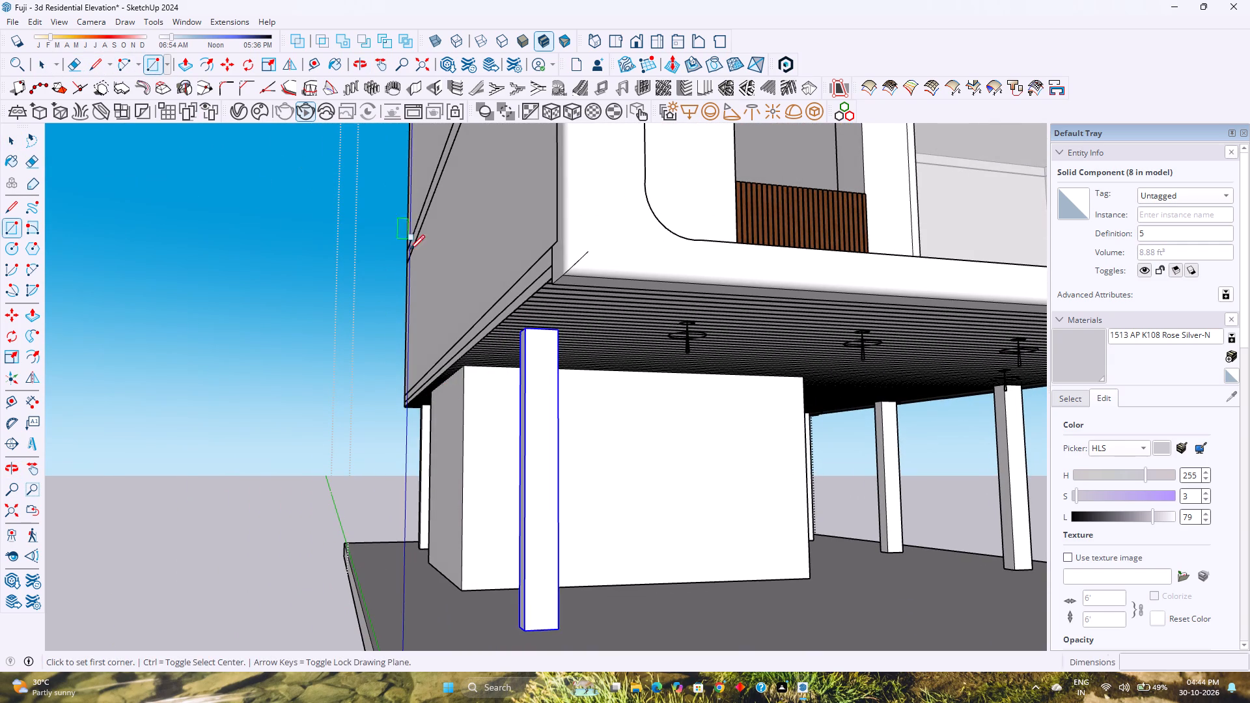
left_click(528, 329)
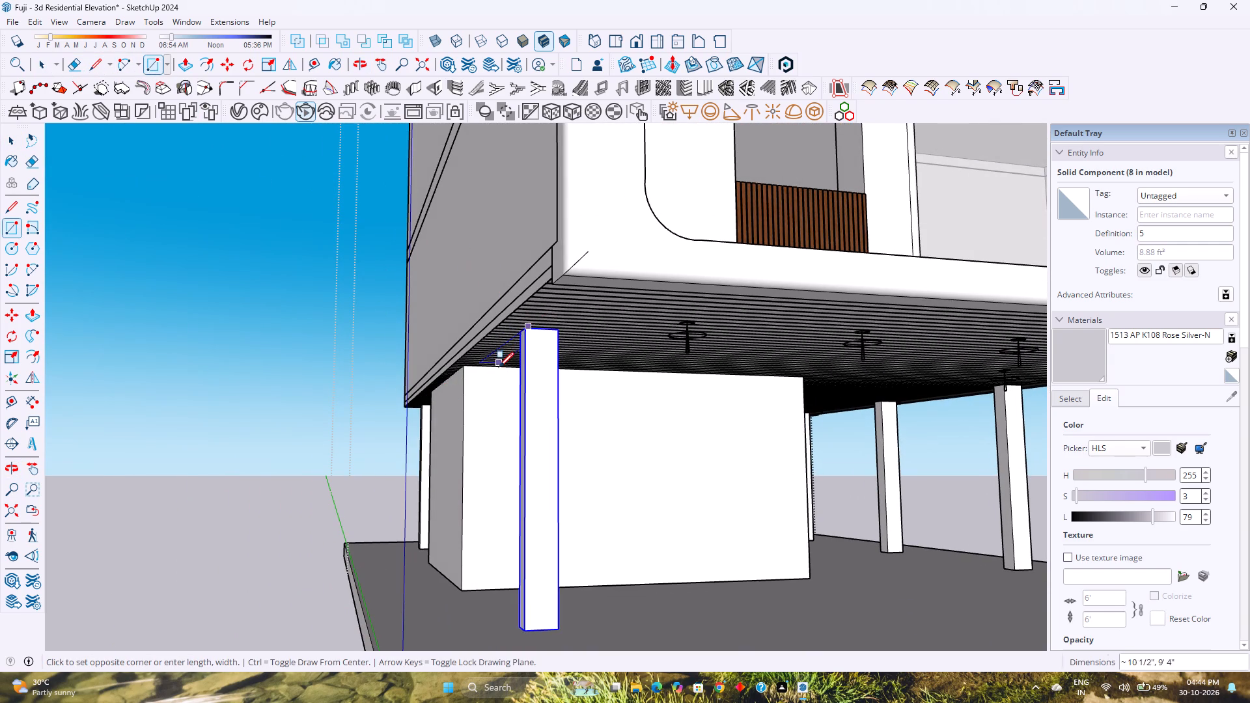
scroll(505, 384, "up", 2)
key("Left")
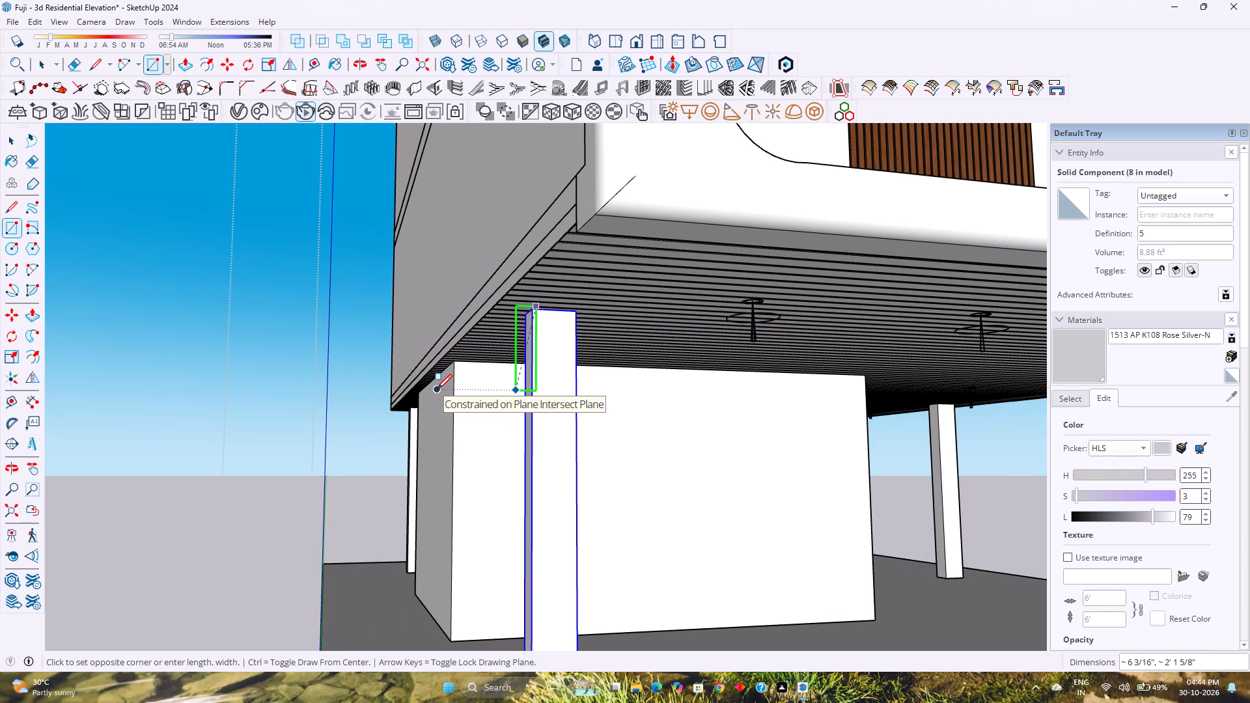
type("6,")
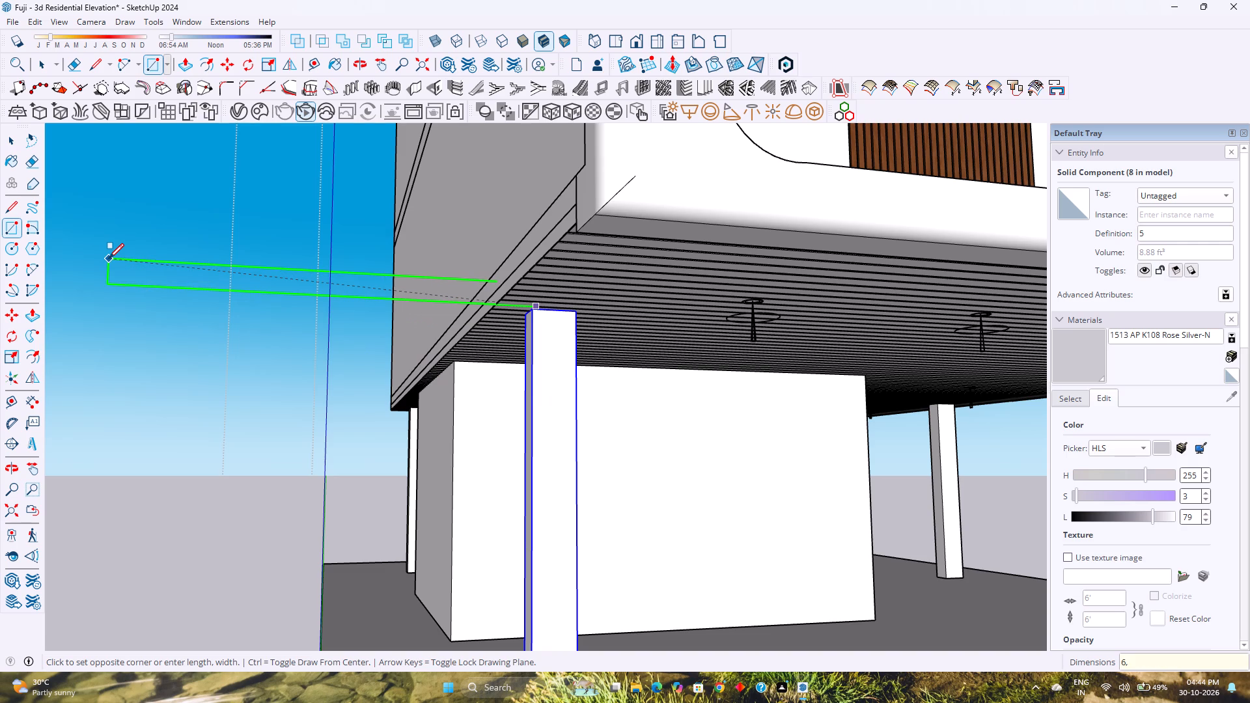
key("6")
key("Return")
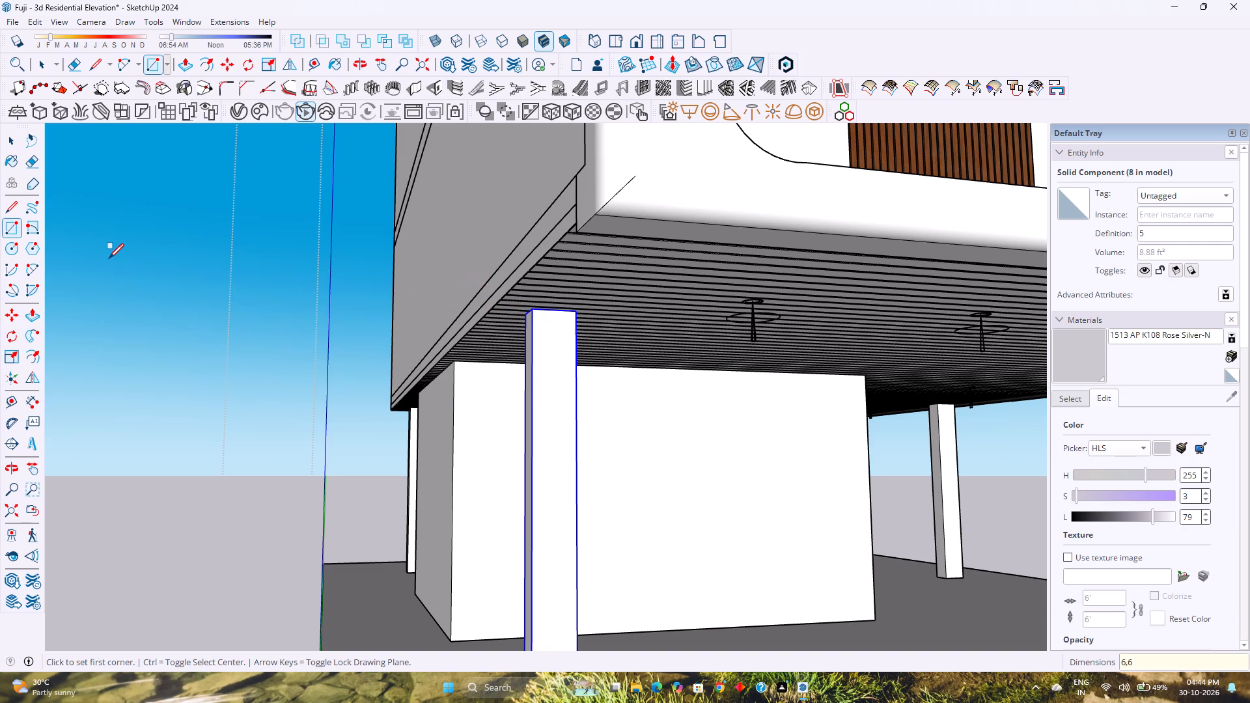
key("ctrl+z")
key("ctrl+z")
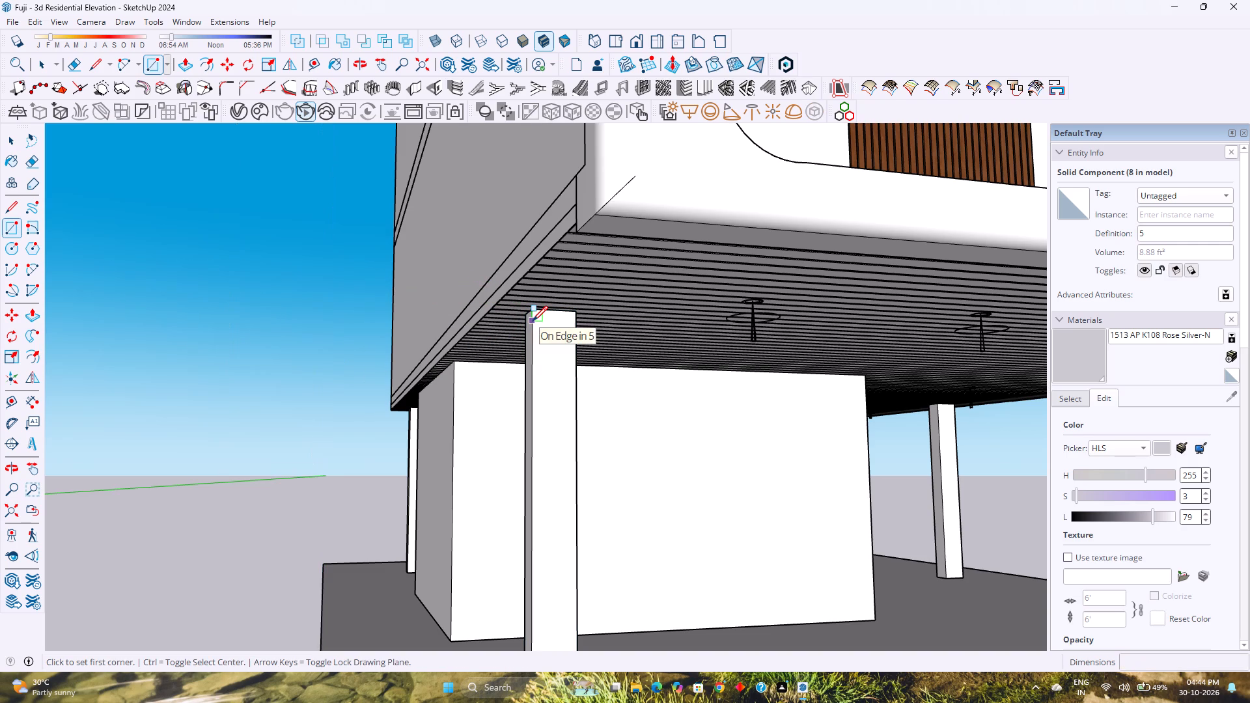
Open the group containing the ground-floor block and base slab for editing.
key("space")
left_click(547, 338)
double_click(547, 338)
scroll(547, 338, "up", 2)
scroll(538, 350, "down", 3)
double_click(467, 414)
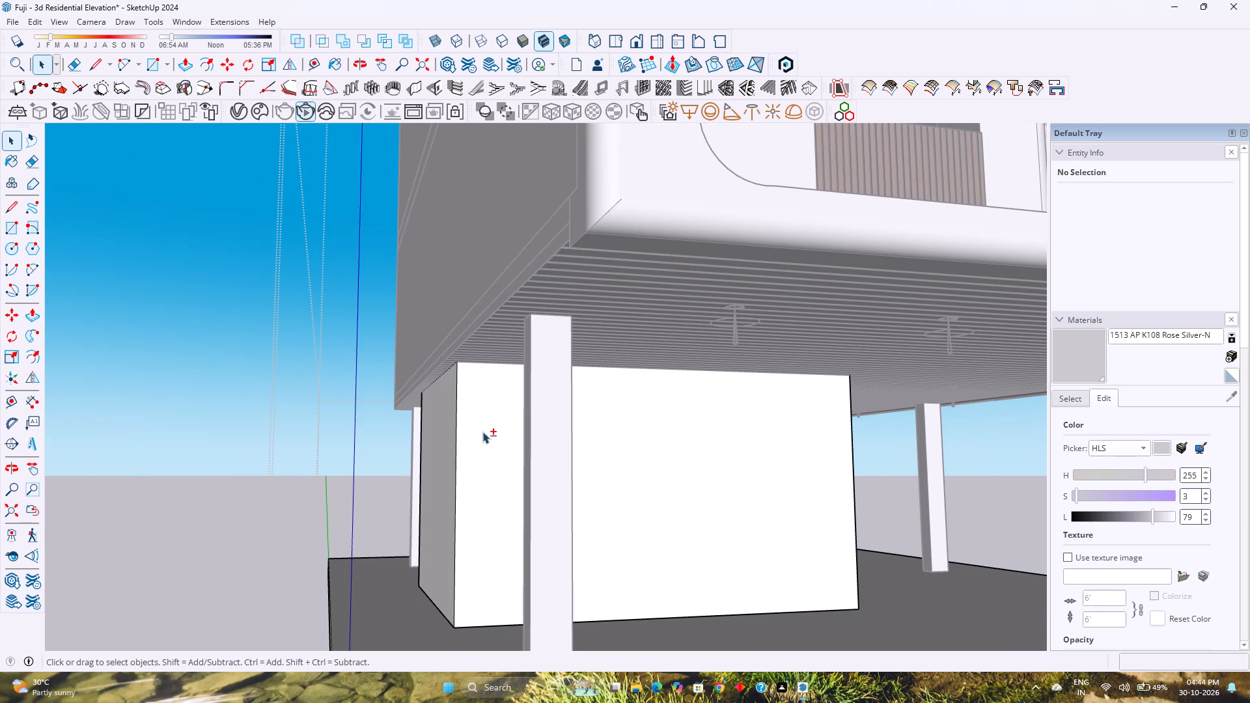
middle_click_drag(480, 432, 421, 360, "shift")
middle_click_drag(423, 350, 441, 400)
middle_click_drag(391, 387, 363, 326)
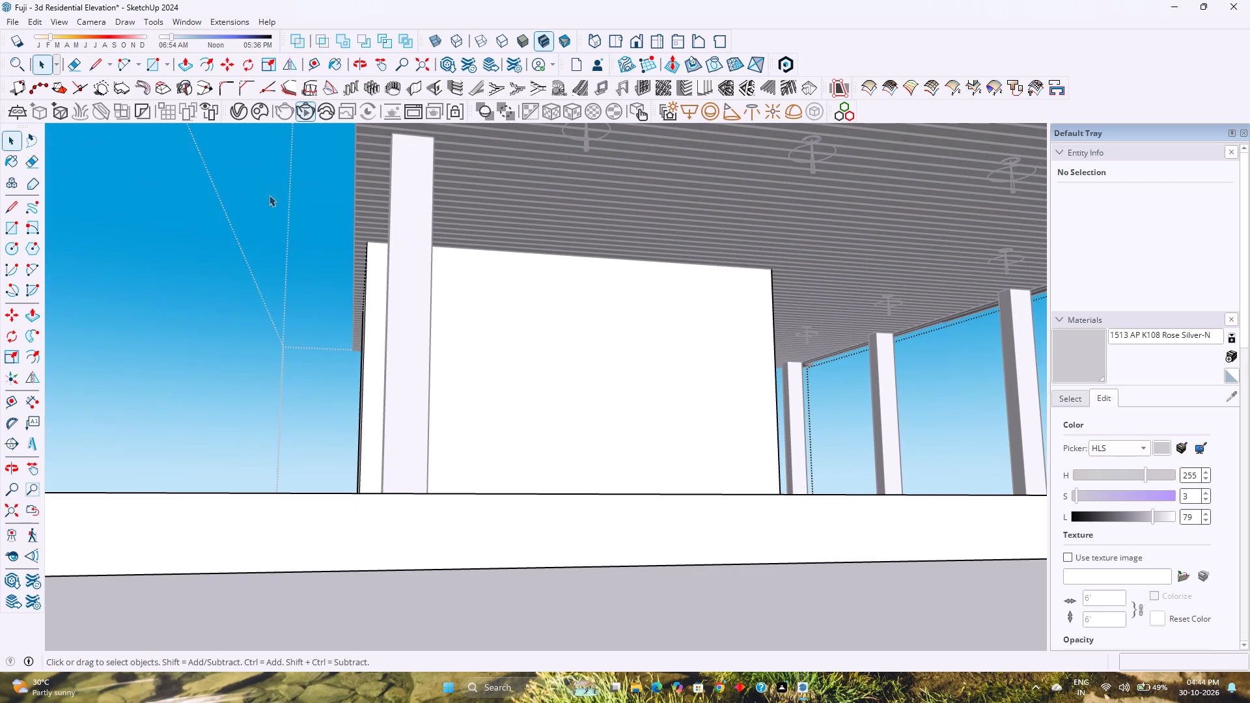
Draw a 6 by 6 rectangle, locked to the green axis, from the bottom corner of the front column.
left_click(154, 72)
scroll(347, 416, "down", 1)
middle_click_drag(347, 416, 376, 467)
middle_click(376, 467)
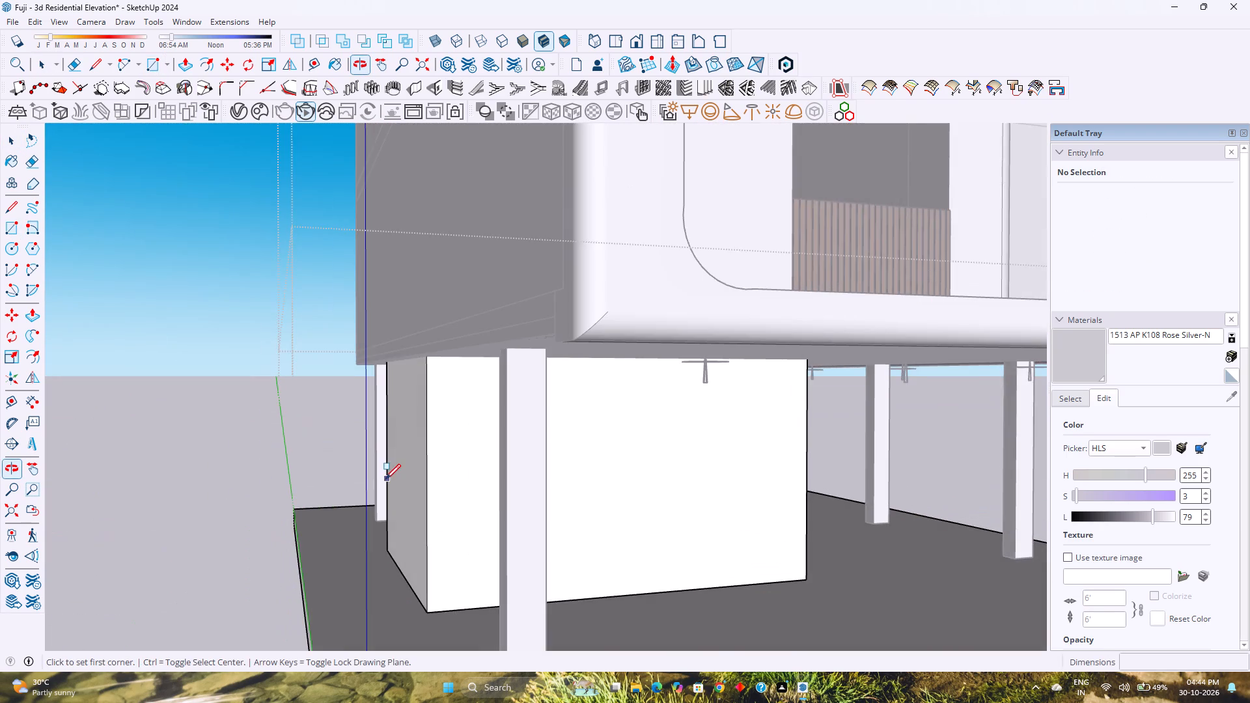
scroll(406, 497, "down", 1)
middle_click_drag(418, 527, 391, 428, "shift")
left_click(457, 539)
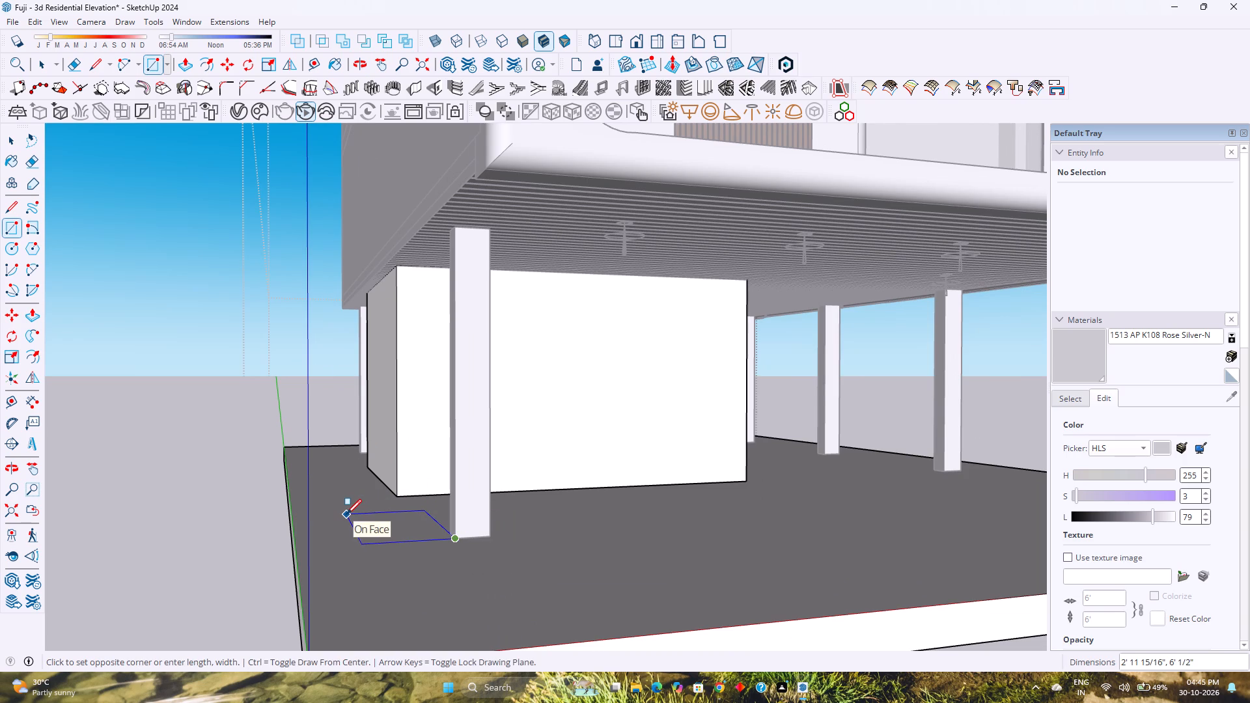
key("Up")
key("Right")
key("Left")
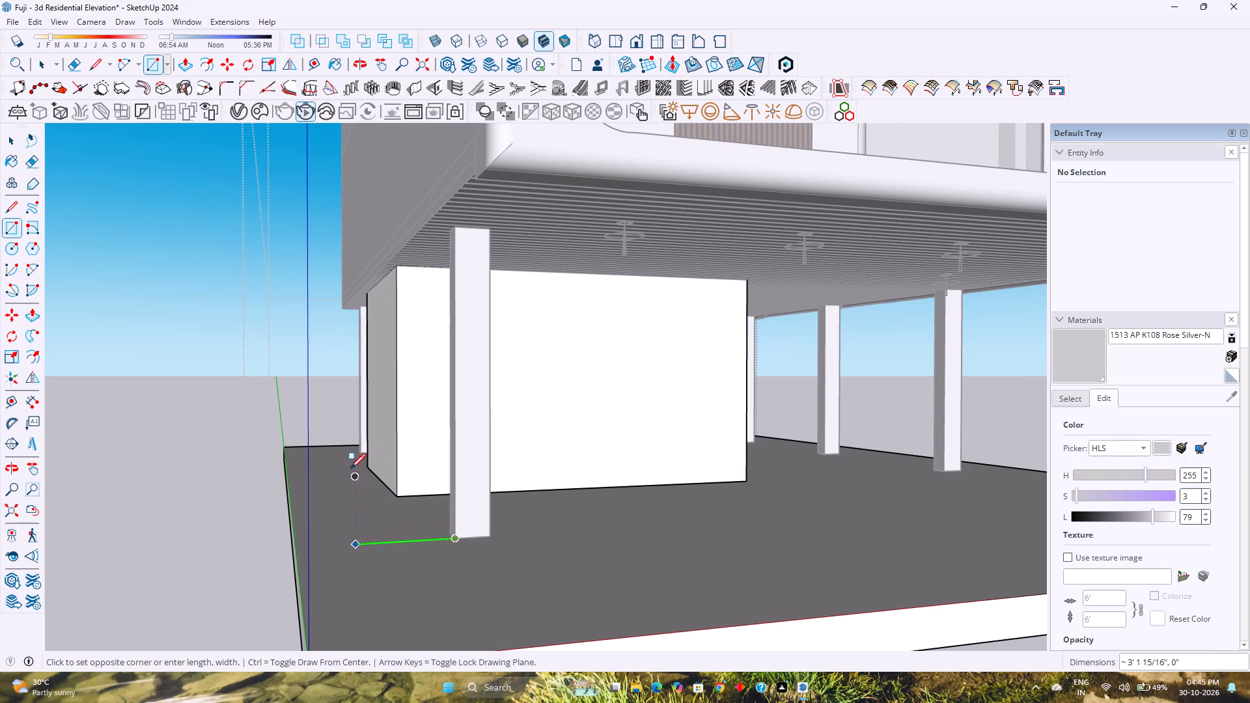
key("6")
type(",6")
key("Return")
key("space")
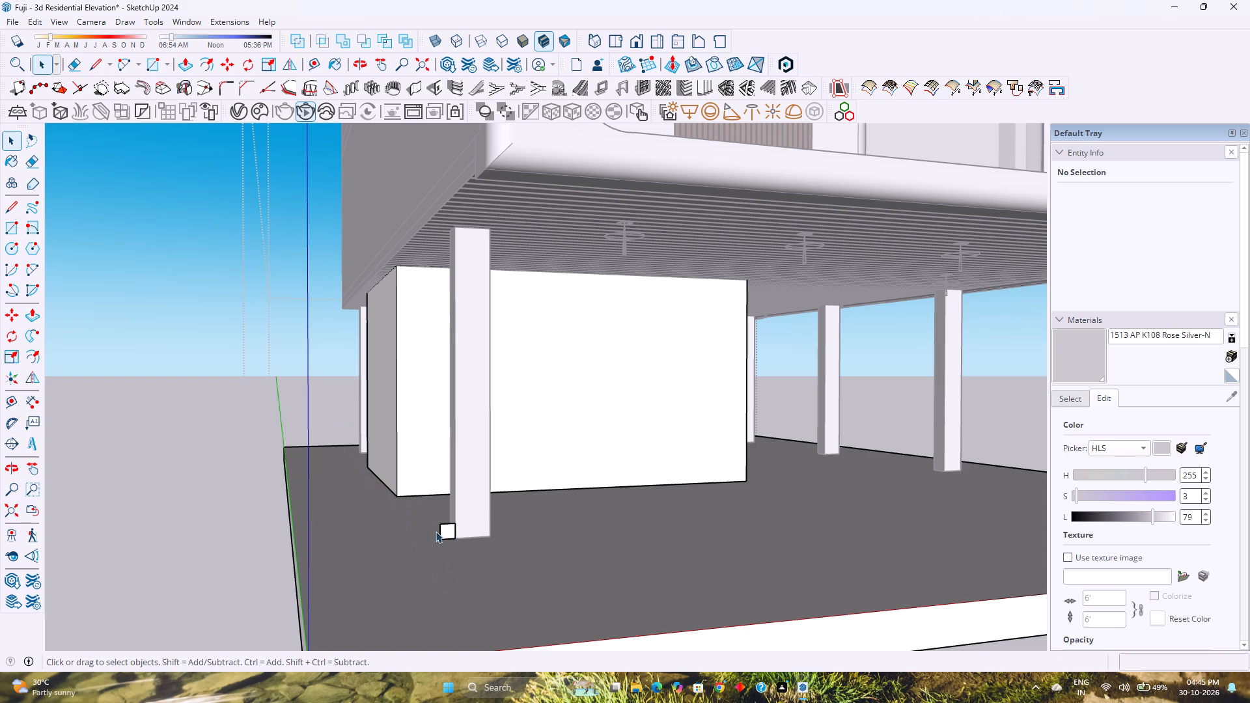
Group the small square and move it from the front column's base to the column's top corner.
double_click(448, 533)
right_click(448, 533)
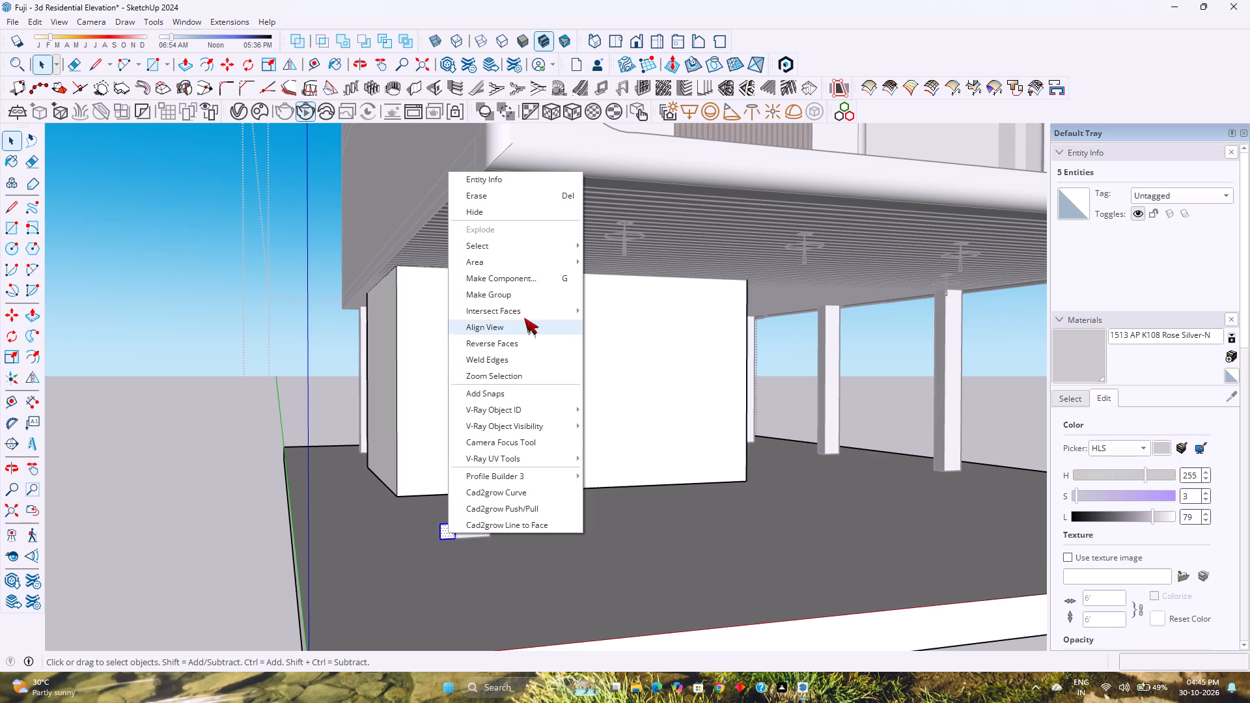
left_click(486, 292)
key("m")
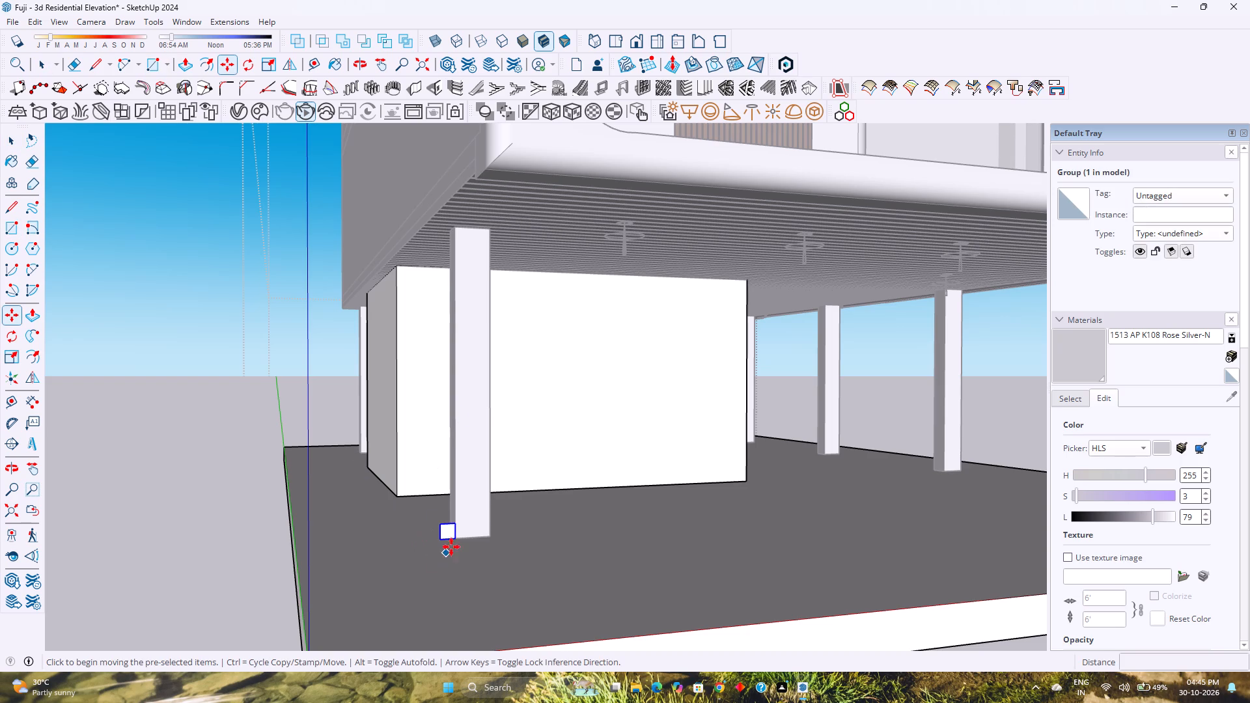
left_click(449, 526)
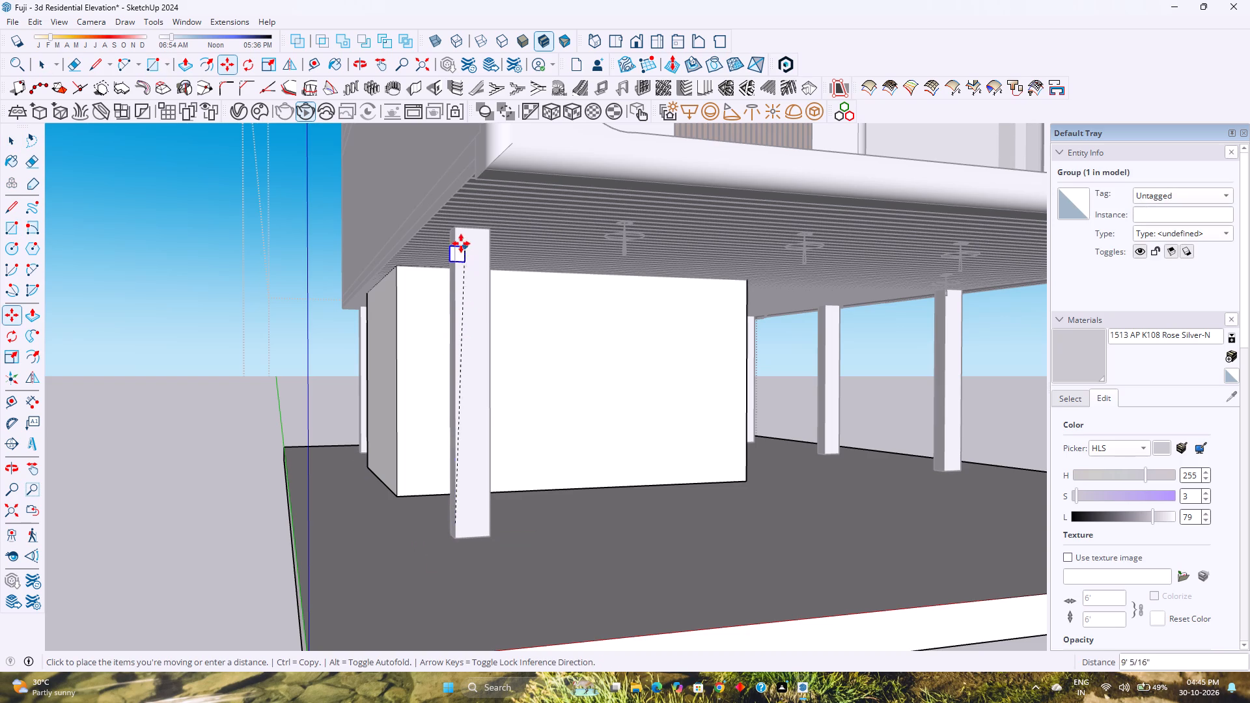
left_click(454, 231)
scroll(451, 230, "up", 5)
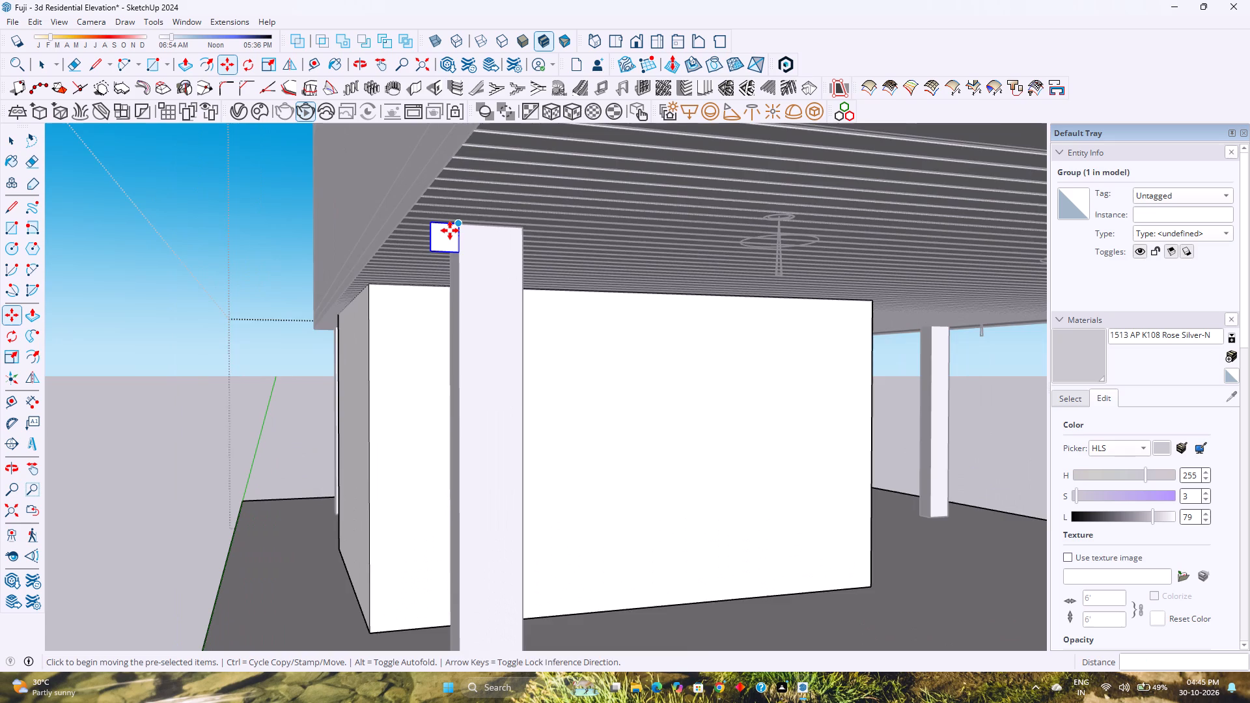
scroll(450, 230, "up", 3)
Open the square's group and push/pull its face forward into a beam reaching towards the overhanging floor's front edge.
key("space")
double_click(446, 239)
scroll(446, 239, "up", 1)
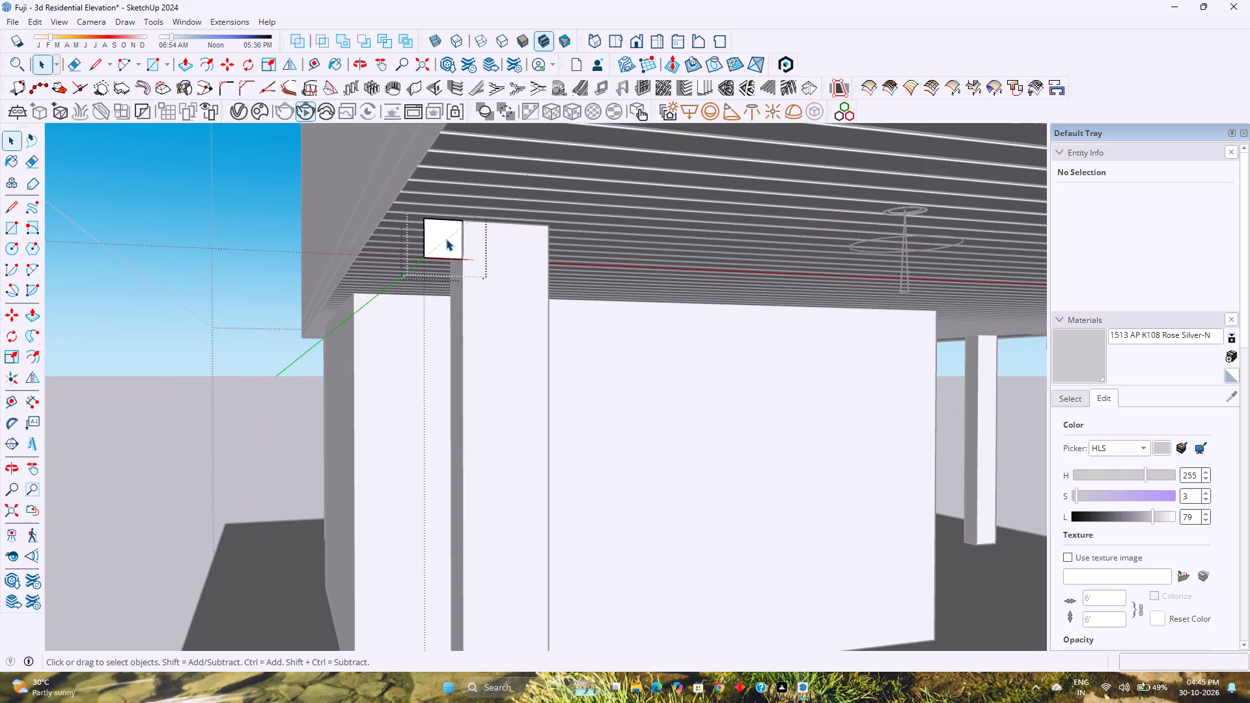
key("p")
left_click(446, 239)
scroll(446, 239, "down", 8)
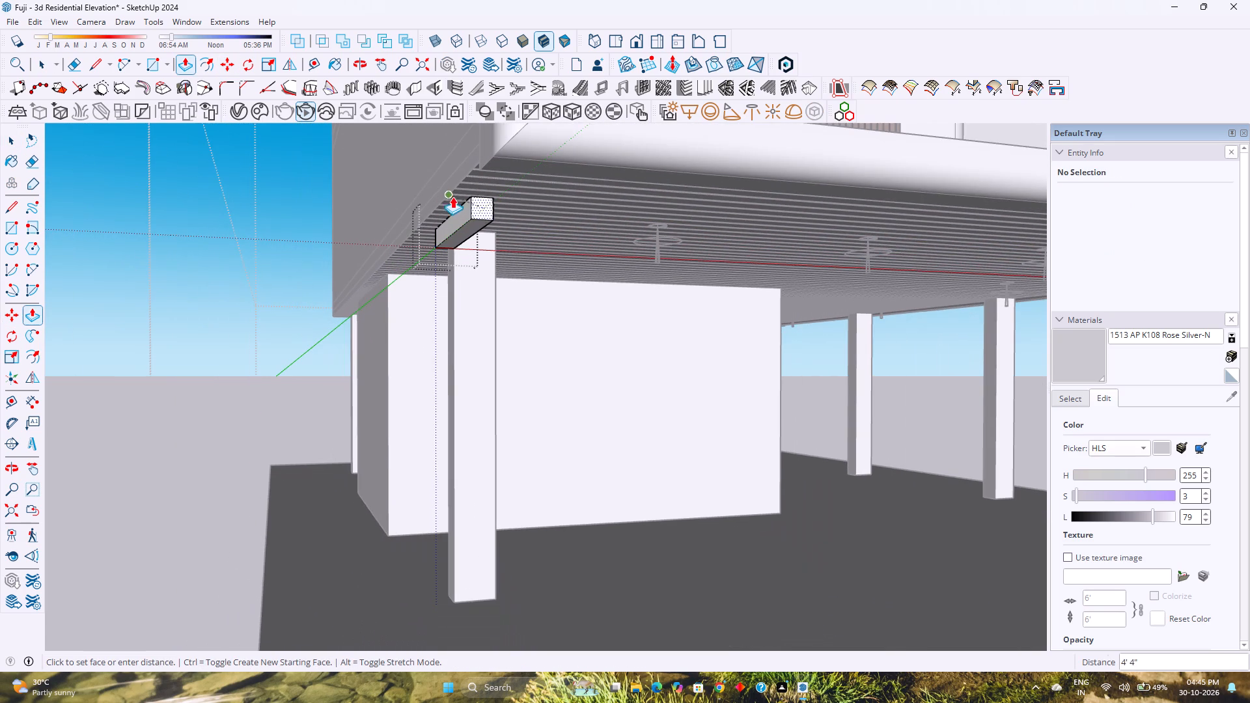
left_click(454, 189)
Extend the beam's back end face about 34' 9" along the side columns towards the rear of the building.
middle_click_drag(423, 228, 700, 208)
middle_click(702, 208)
middle_click_drag(437, 266, 581, 241)
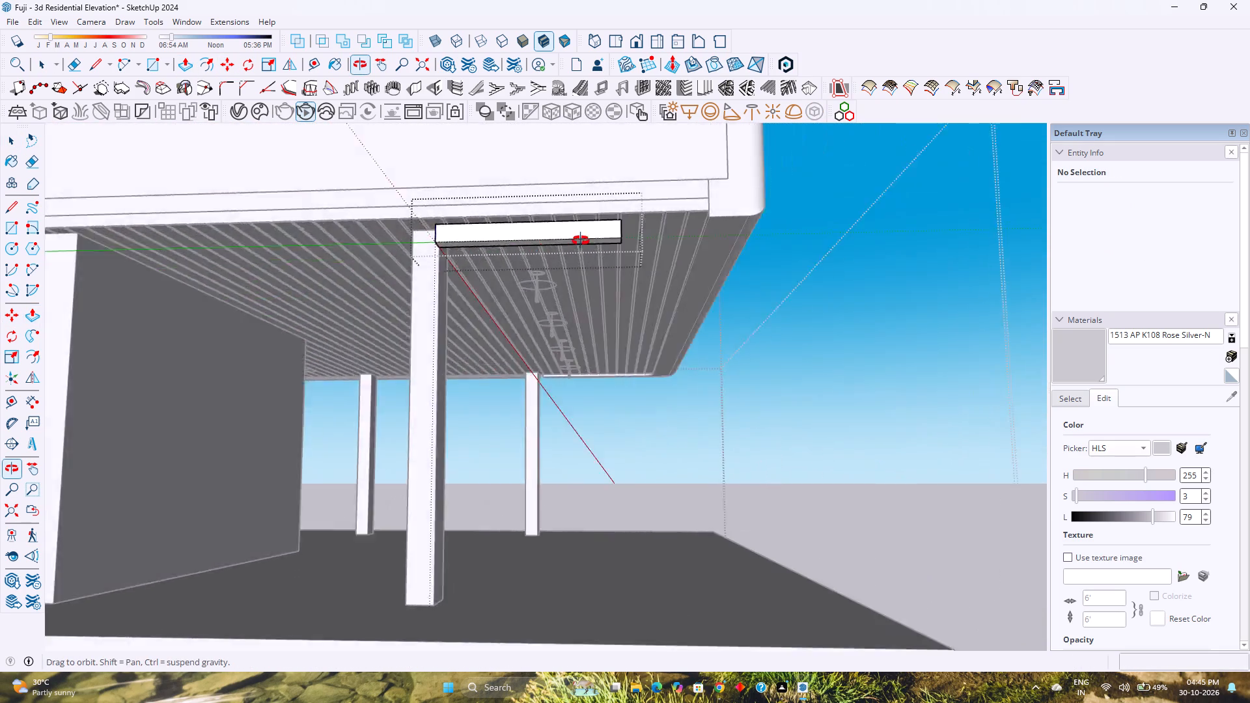
middle_click_drag(581, 241, 788, 240)
middle_click(788, 240)
scroll(460, 268, "up", 1)
left_click(460, 228)
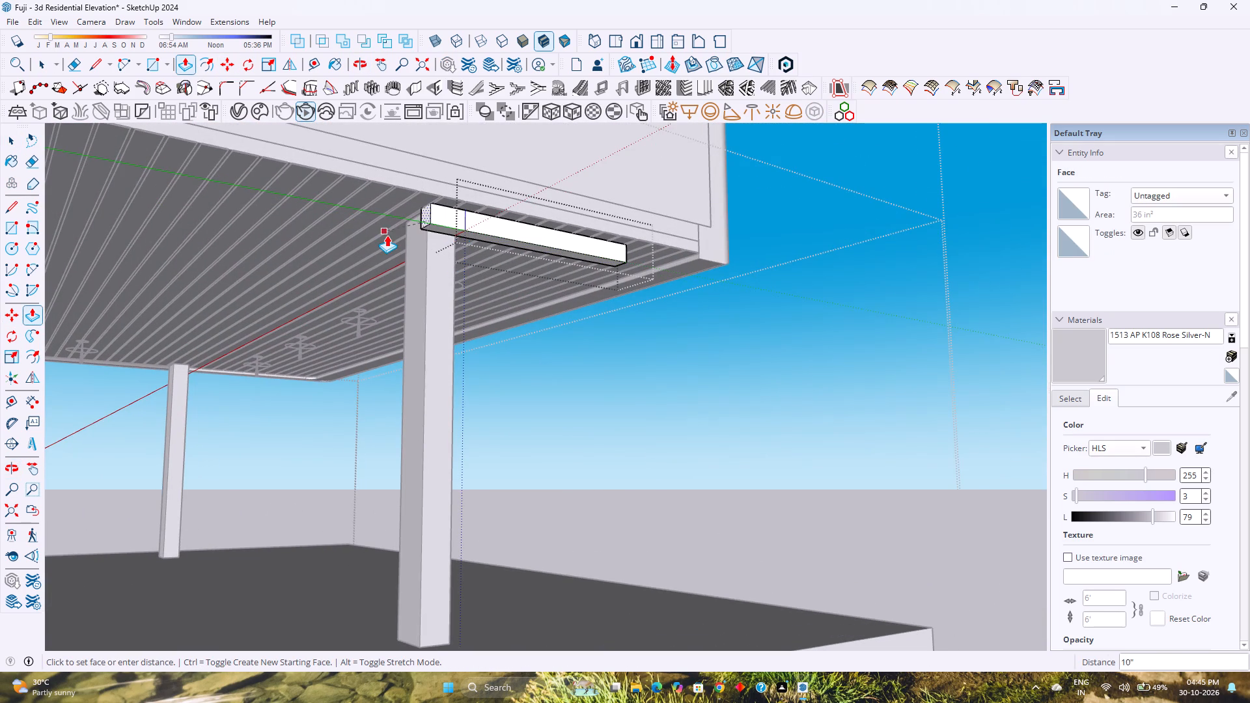
scroll(387, 235, "down", 8)
middle_click_drag(382, 238, 588, 361, "shift")
middle_click(589, 361, "shift")
scroll(587, 357, "down", 4)
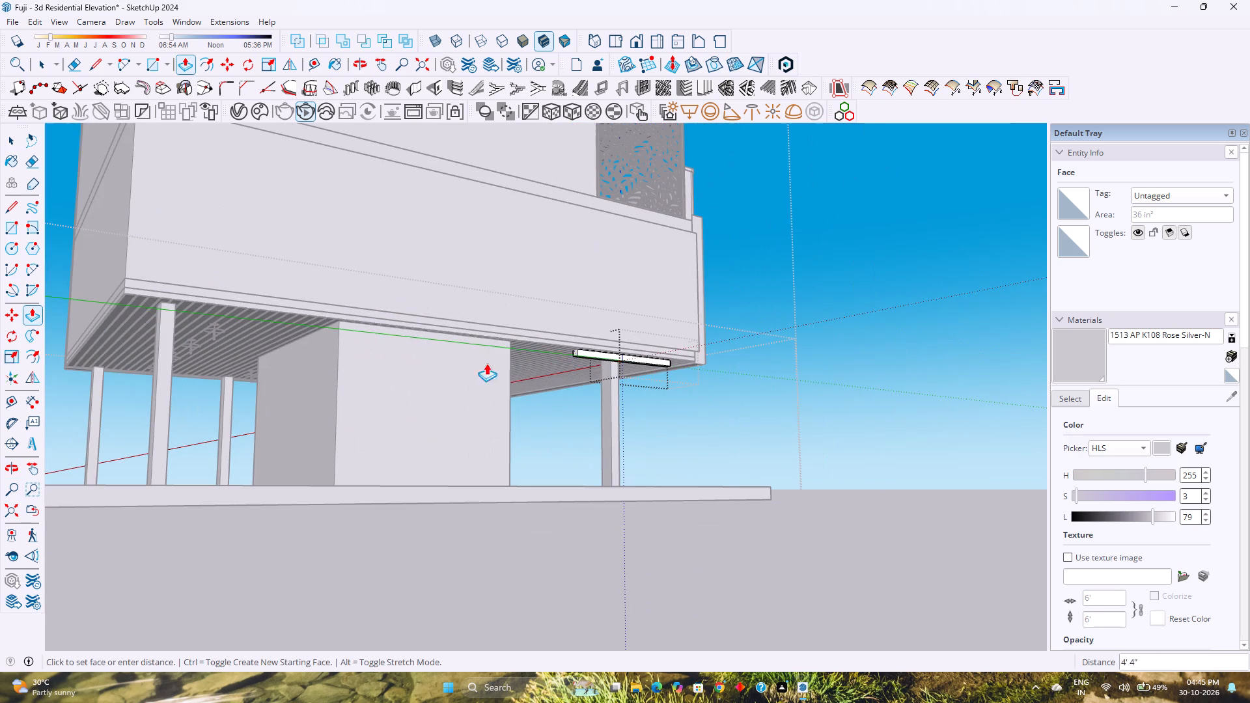
middle_click_drag(281, 342, 526, 354)
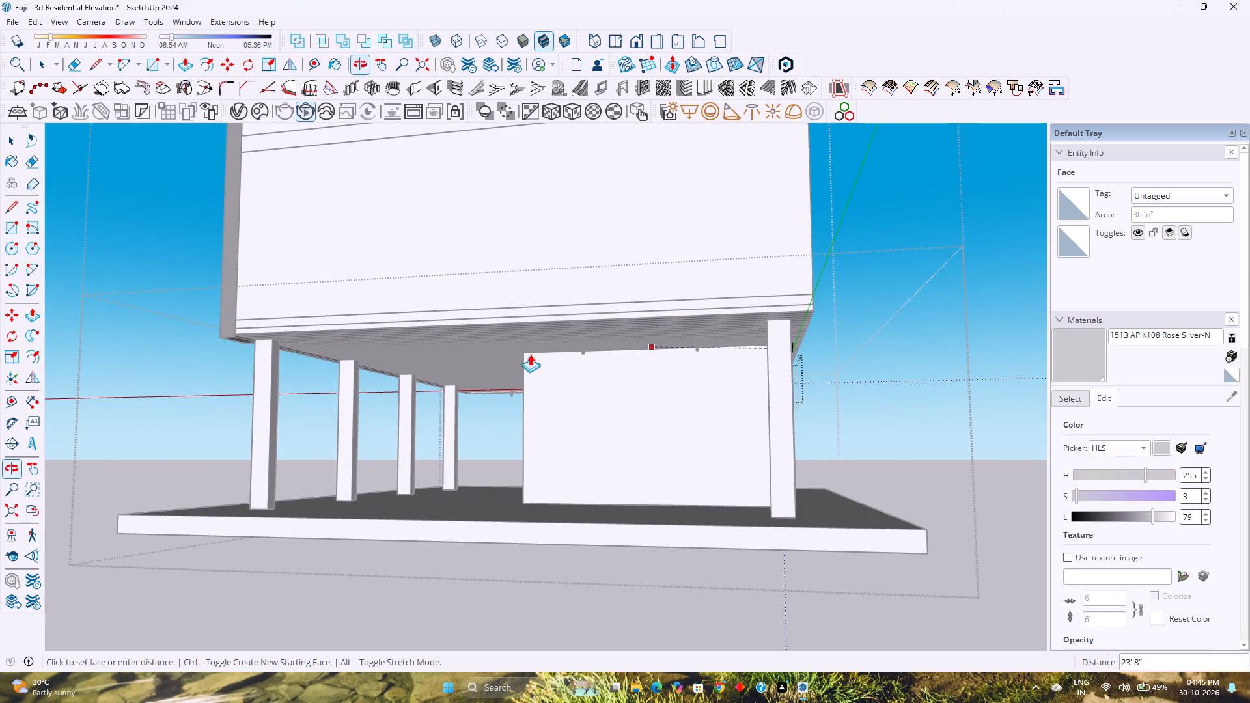
left_click(788, 315)
Push the beam's rear end face back in by about 1' 4", towards the rear column.
middle_click_drag(790, 331, 785, 332)
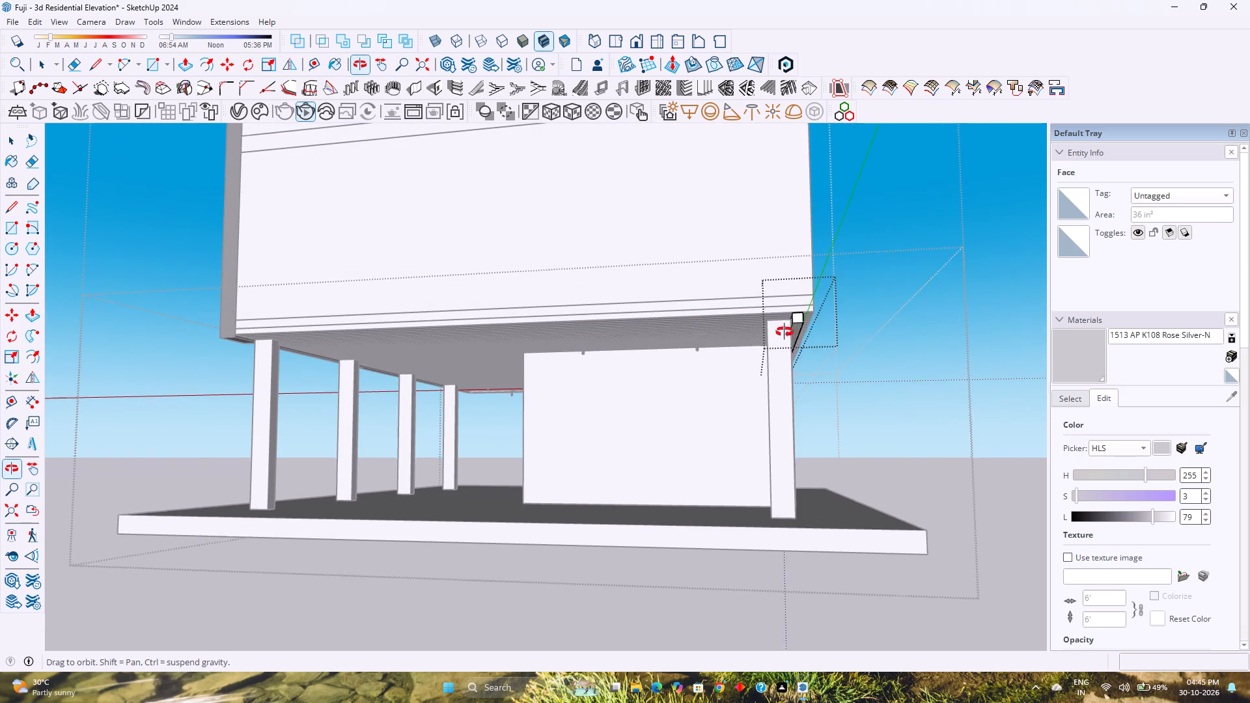
middle_click_drag(785, 332, 479, 376)
middle_click(478, 376)
scroll(478, 376, "down", 2)
scroll(456, 361, "up", 8)
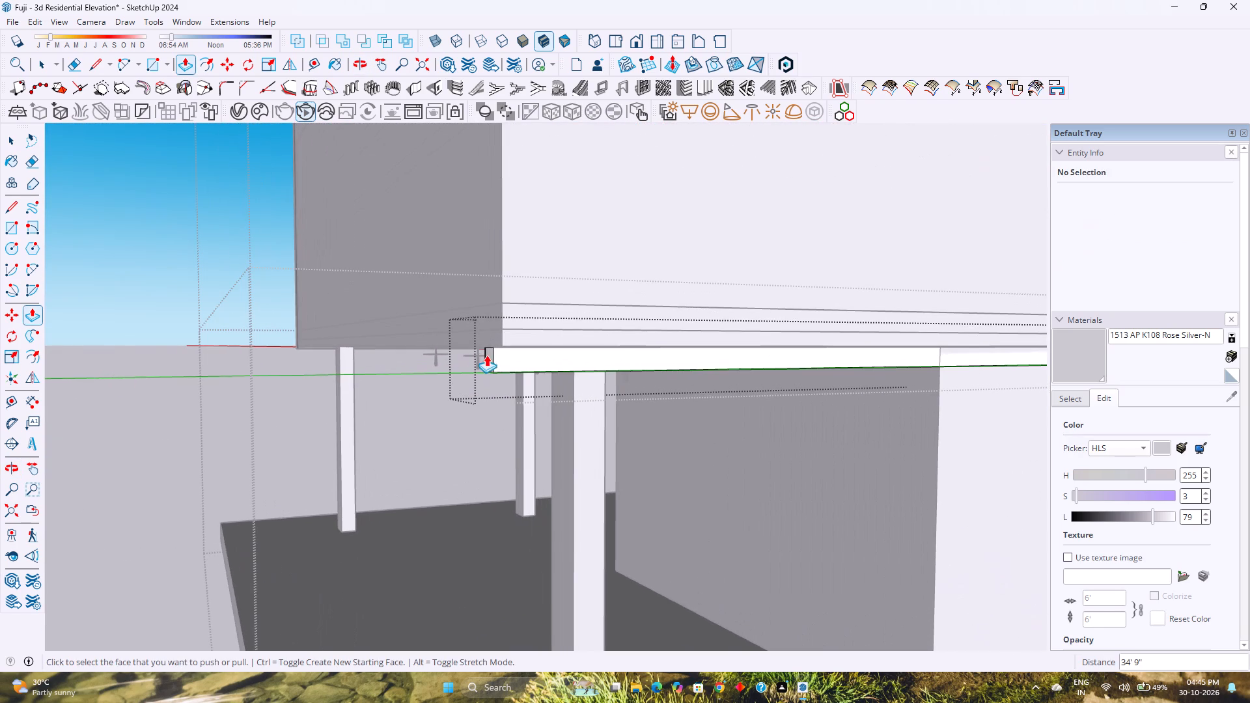
left_click(488, 360)
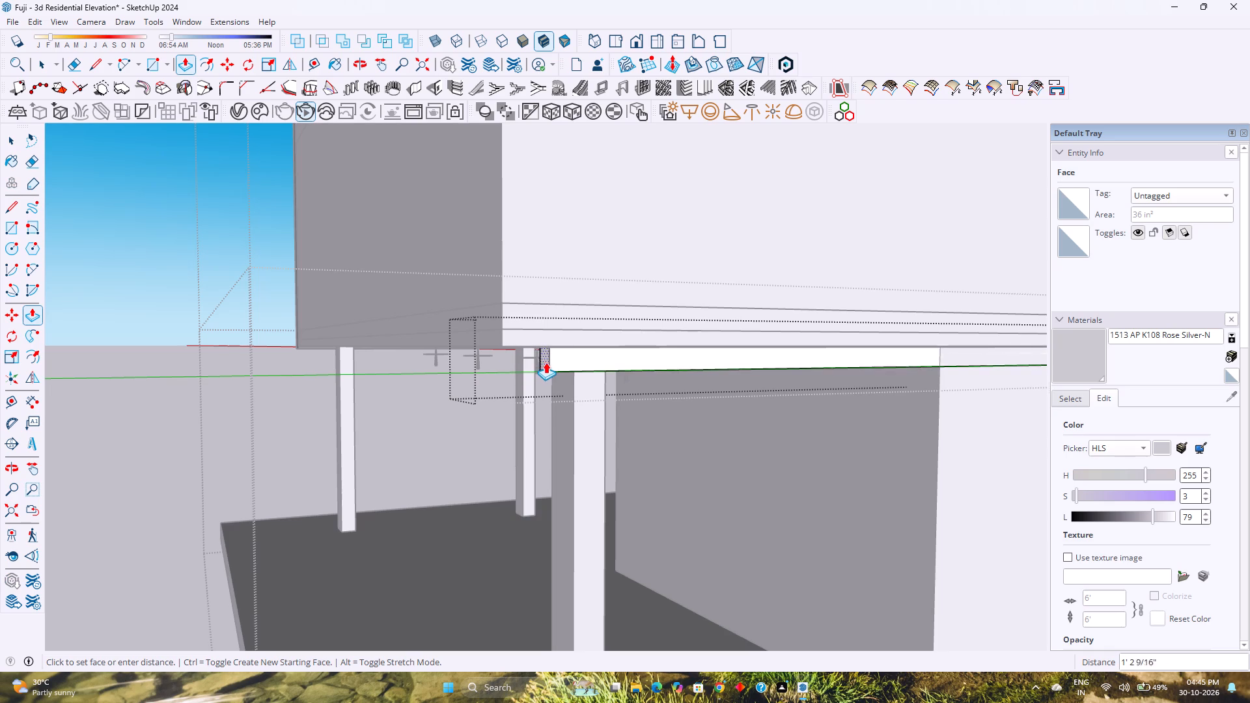
left_click(548, 363)
Widen the beam by pulling its long inner side face out 4".
scroll(546, 364, "down", 13)
middle_click_drag(555, 371, 461, 383)
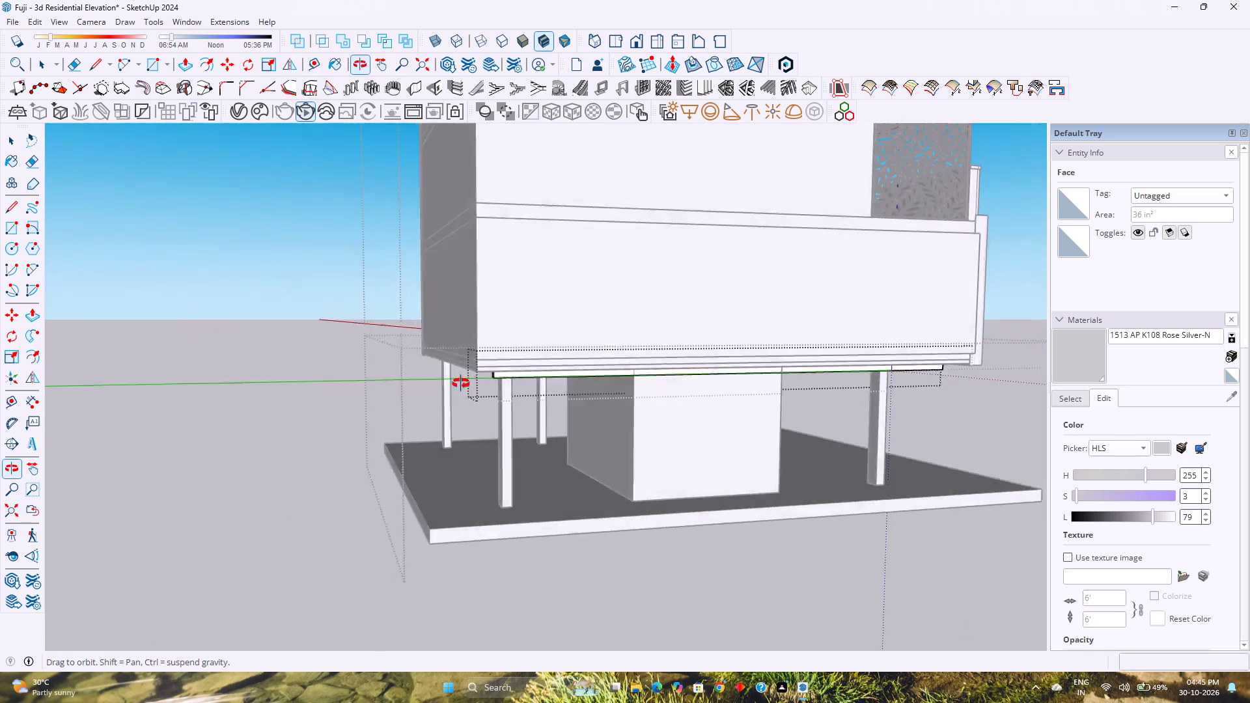
middle_click_drag(461, 383, 417, 383)
scroll(415, 377, "down", 5)
middle_click_drag(594, 386, 156, 381)
middle_click(156, 381)
middle_click_drag(395, 415, 201, 373)
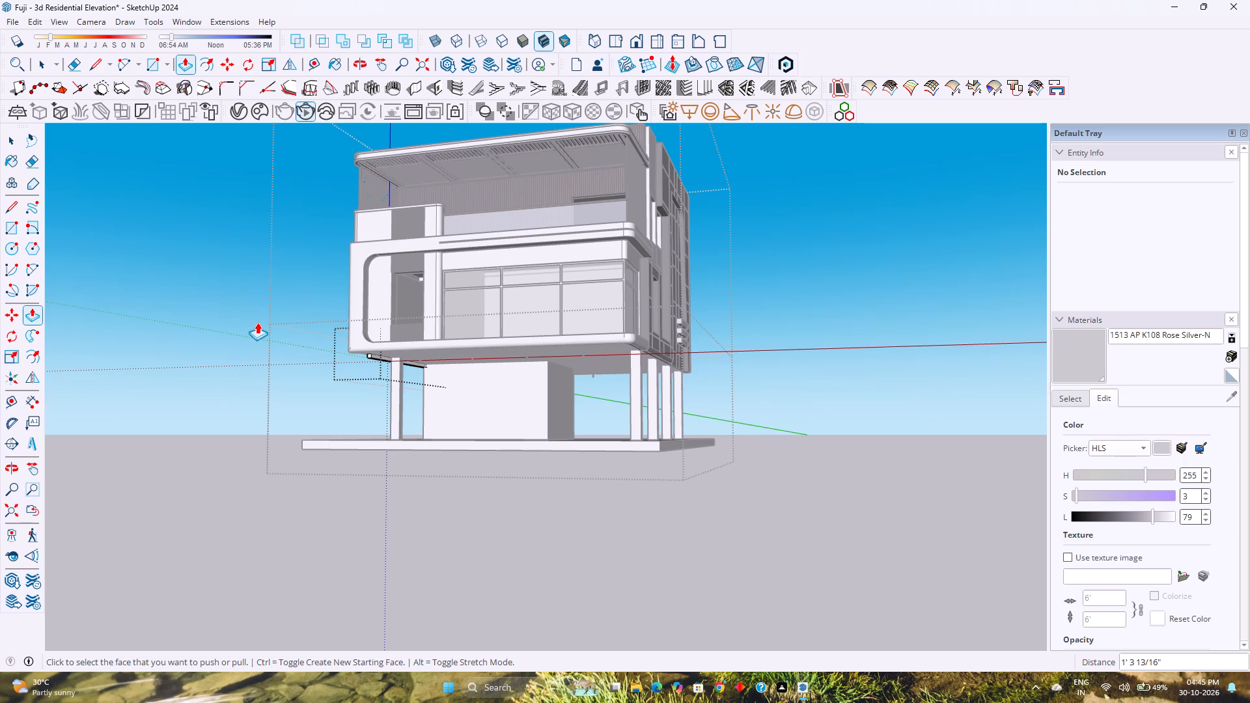
scroll(401, 342, "up", 19)
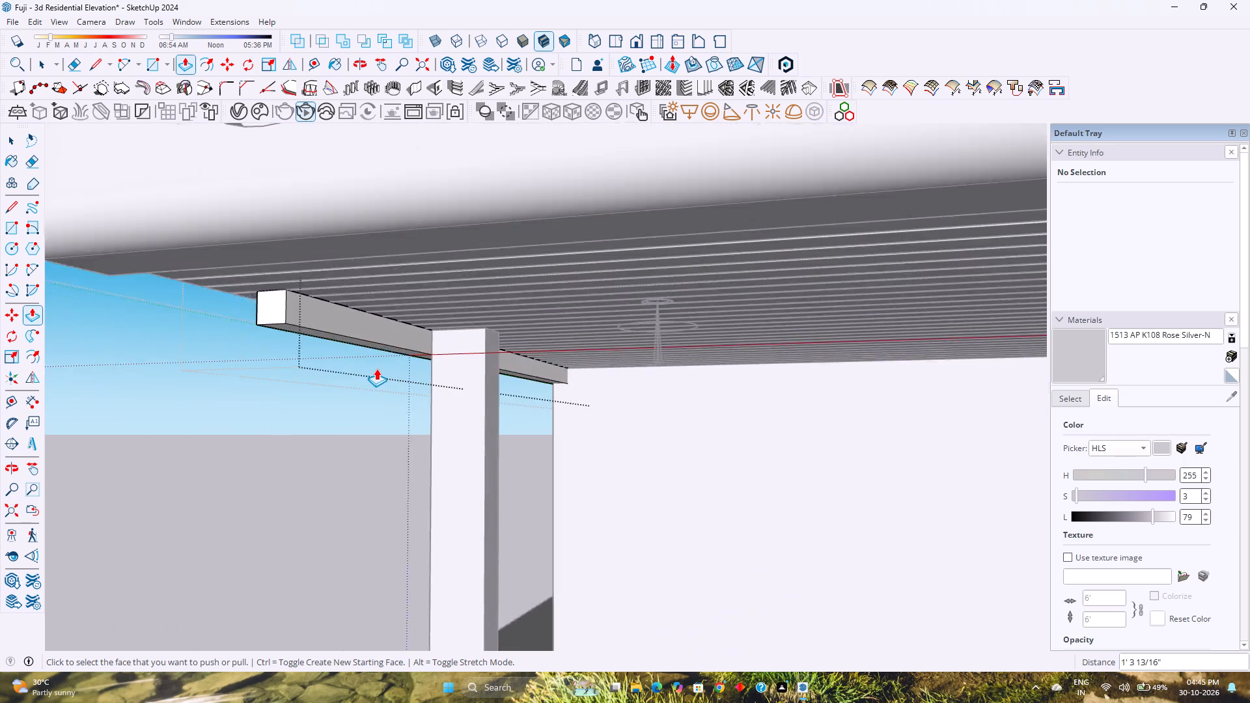
scroll(376, 368, "up", 2)
left_click(407, 319)
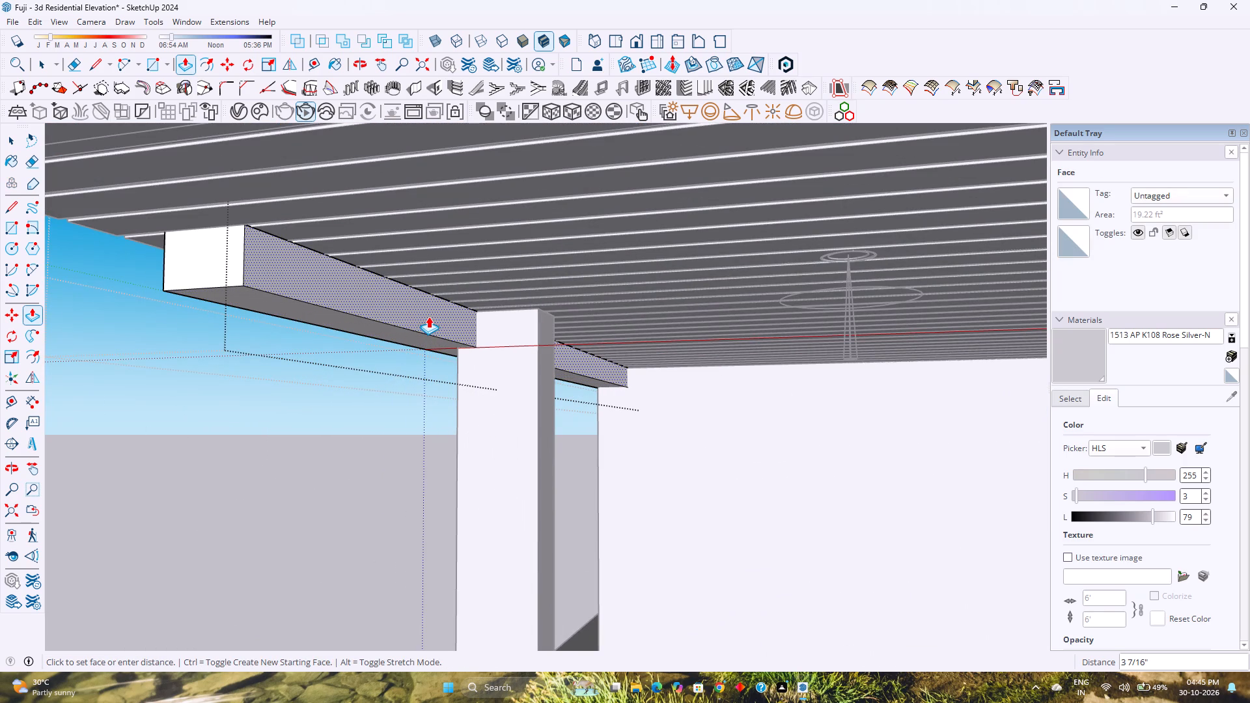
key("4")
key("Return")
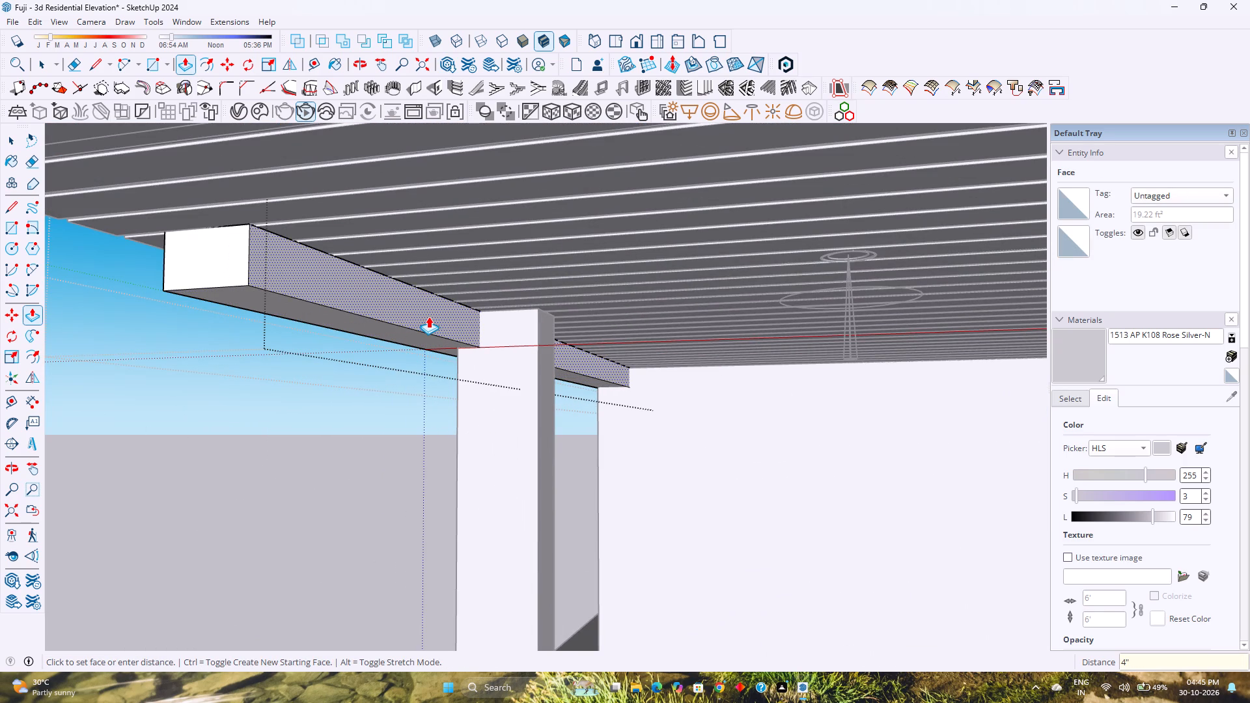
Deepen the beam by pulling its bottom face down 2", and close the open groups.
scroll(431, 323, "down", 4)
middle_click_drag(307, 338, 346, 333)
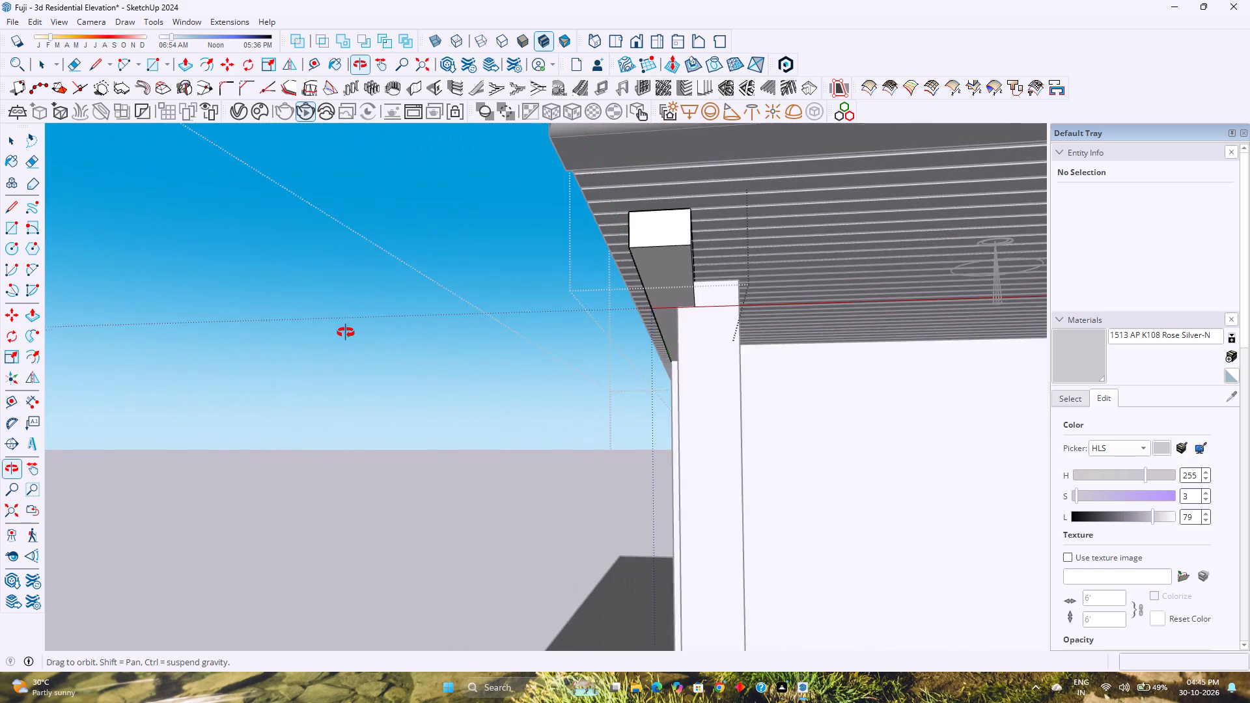
middle_click_drag(346, 333, 344, 336)
scroll(608, 292, "down", 2)
left_click(640, 297)
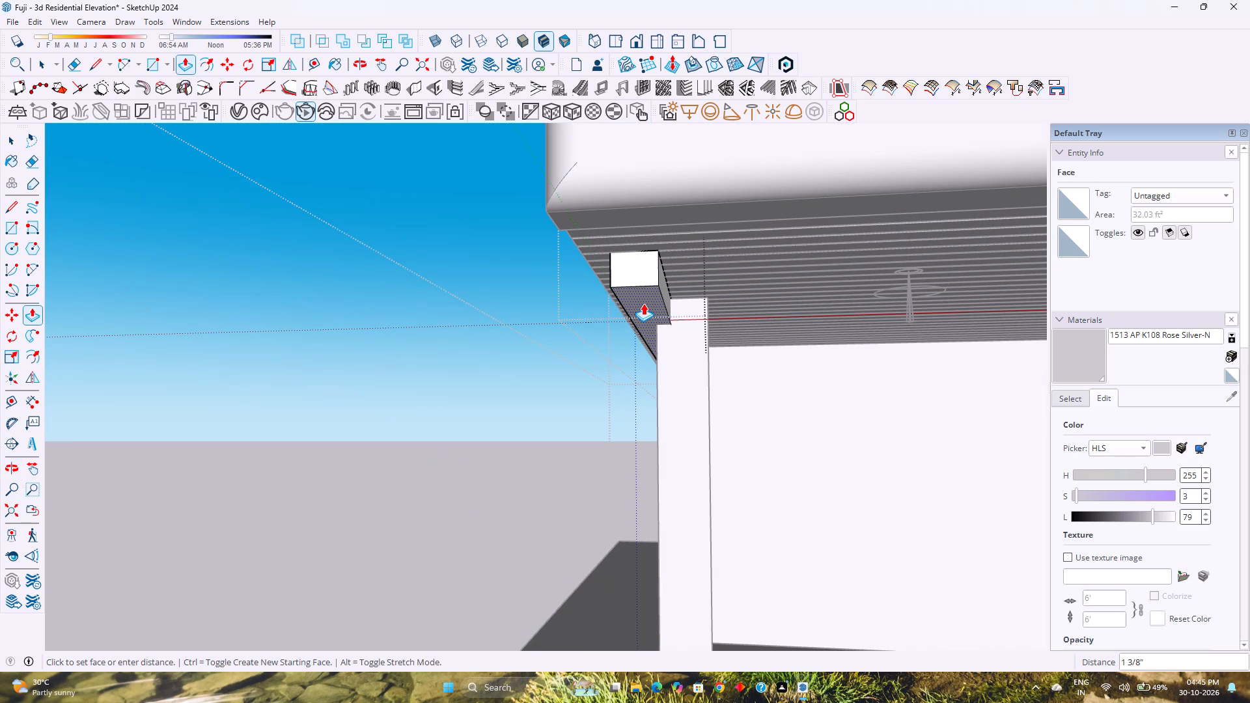
key("2")
key("Return")
key("space")
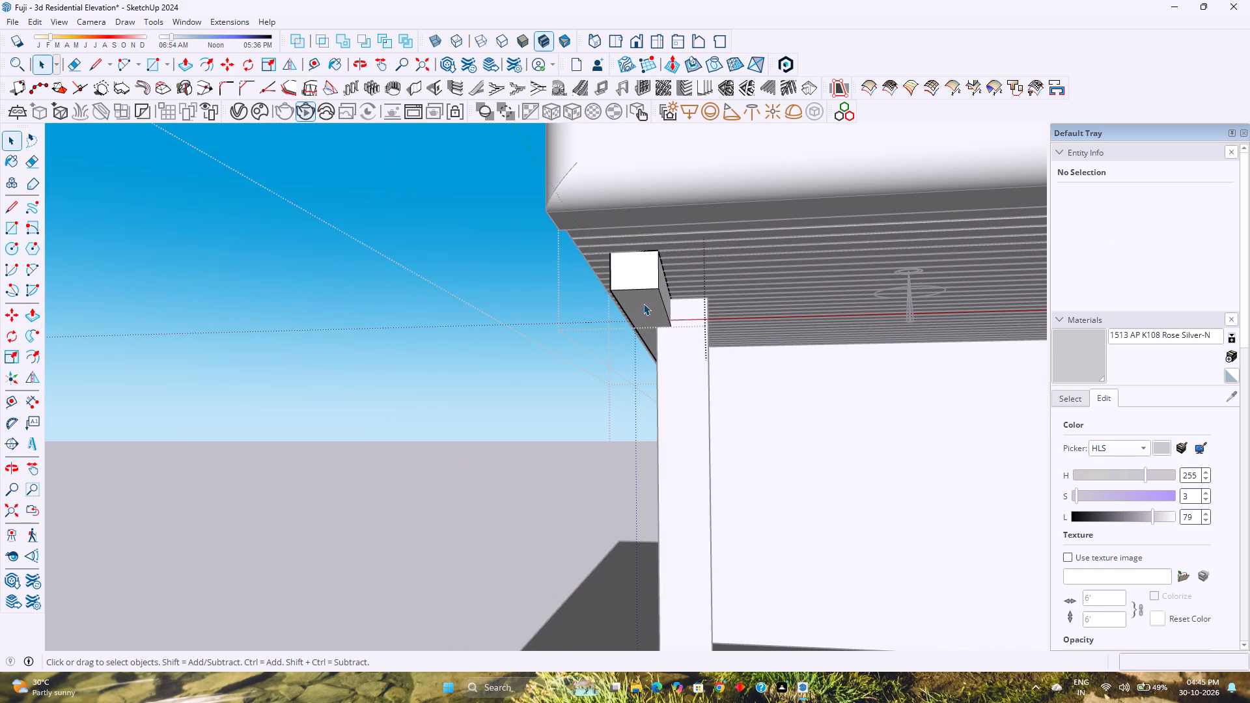
middle_click_drag(643, 303, 598, 327)
middle_click(596, 328)
scroll(593, 329, "down", 4)
scroll(645, 350, "down", 3)
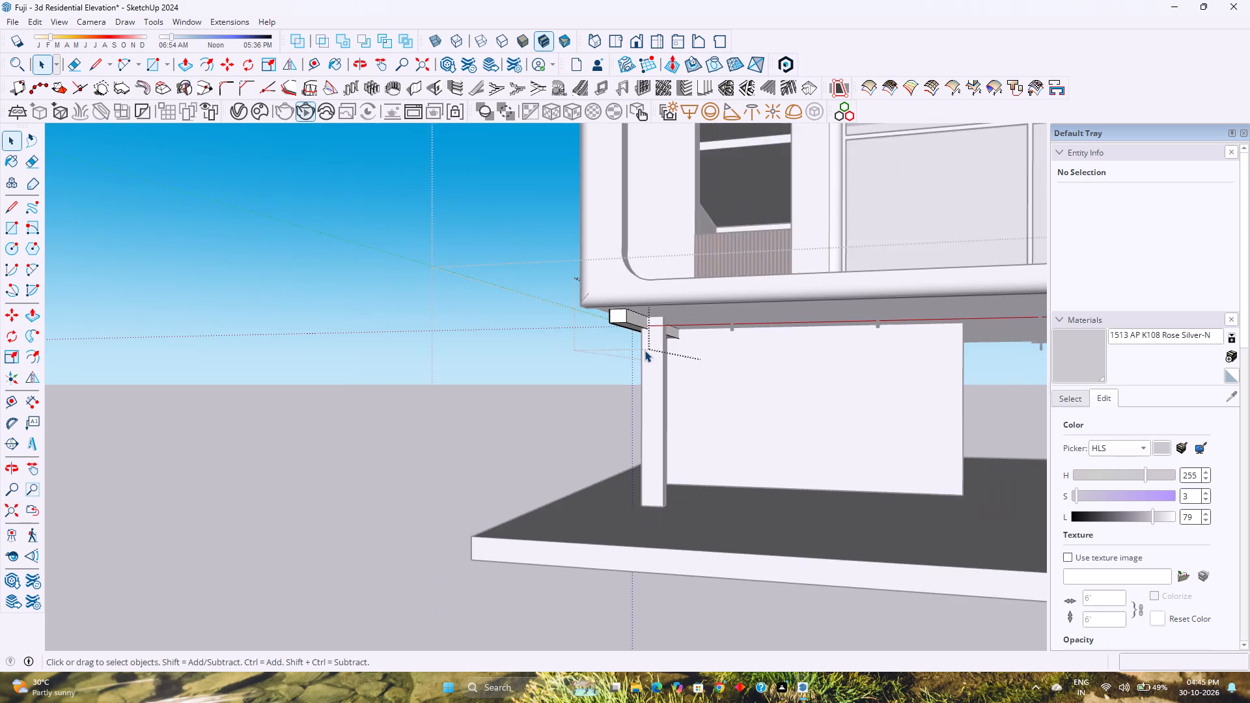
middle_click_drag(639, 351, 548, 344)
scroll(548, 344, "down", 3)
middle_click_drag(547, 348, 549, 370)
scroll(549, 370, "down", 1)
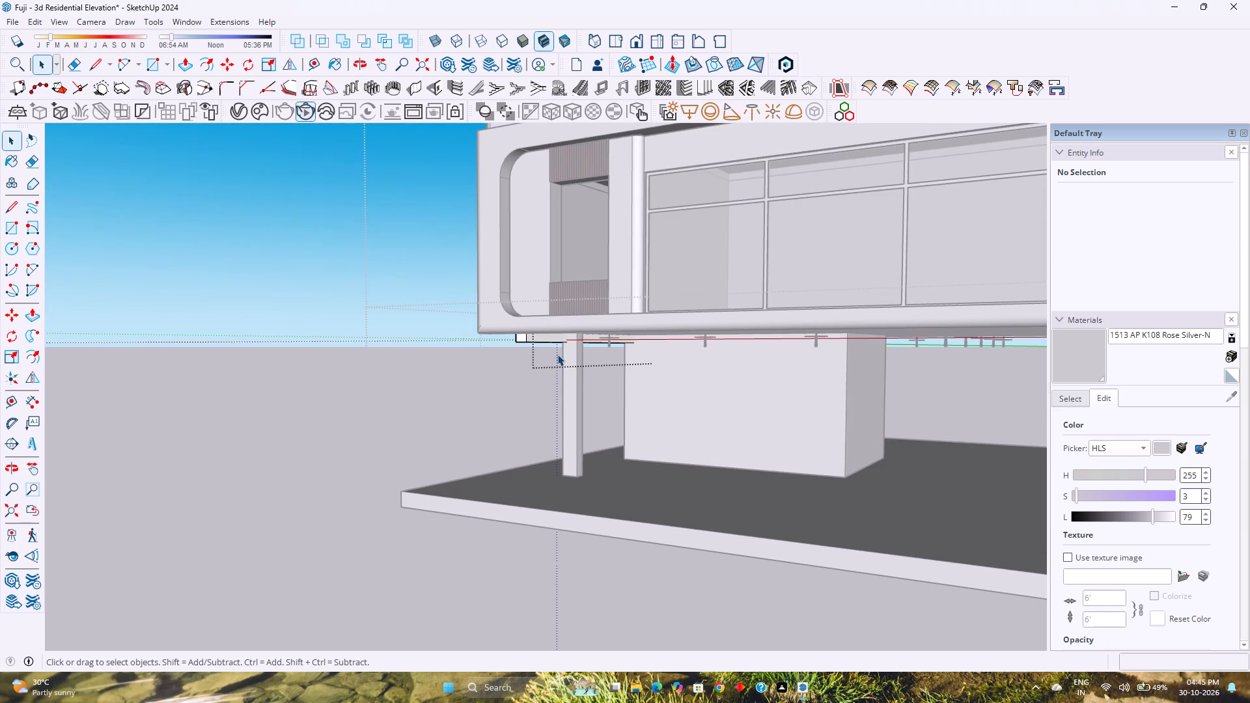
key("Escape")
key("Escape")
key("Escape")
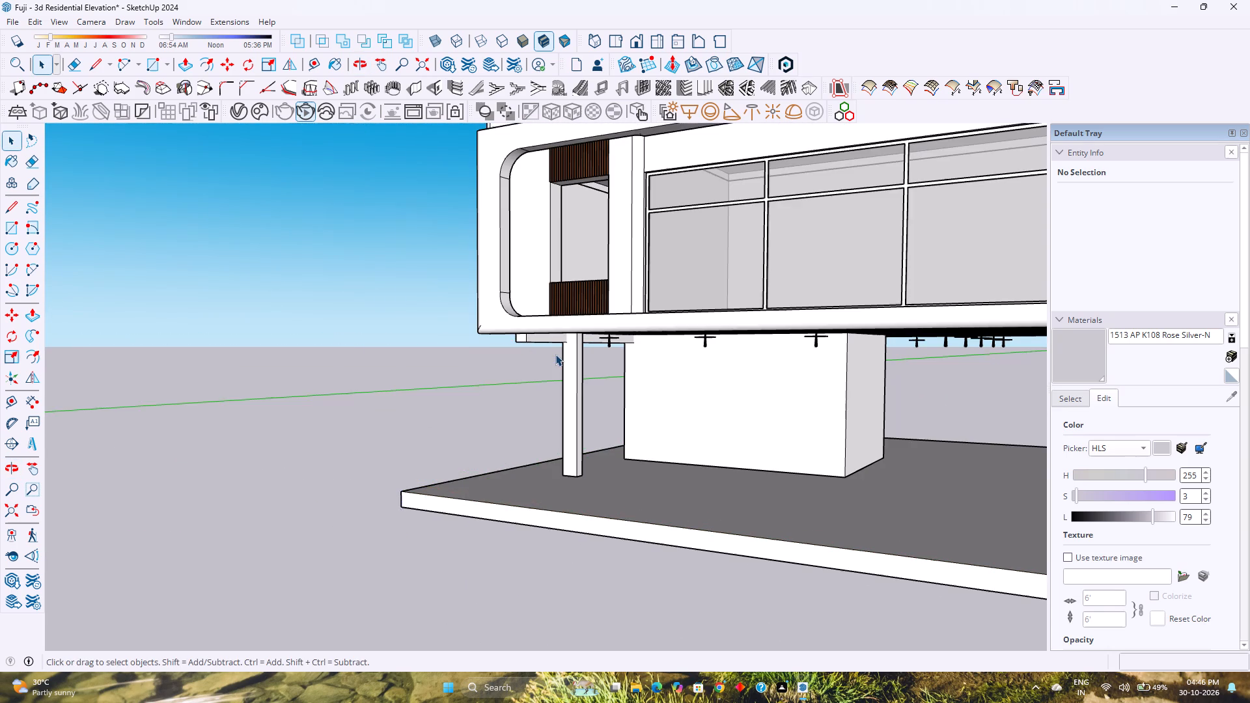
Examine the front elevation with the new beam beneath the overhanging floor from several distances and heights.
scroll(555, 354, "down", 2)
middle_click_drag(560, 363, 489, 405, "shift")
middle_click(489, 405, "shift")
middle_click_drag(490, 407, 536, 391)
middle_click_drag(582, 388, 470, 417, "shift")
middle_click(470, 417, "shift")
middle_click_drag(472, 417, 500, 411)
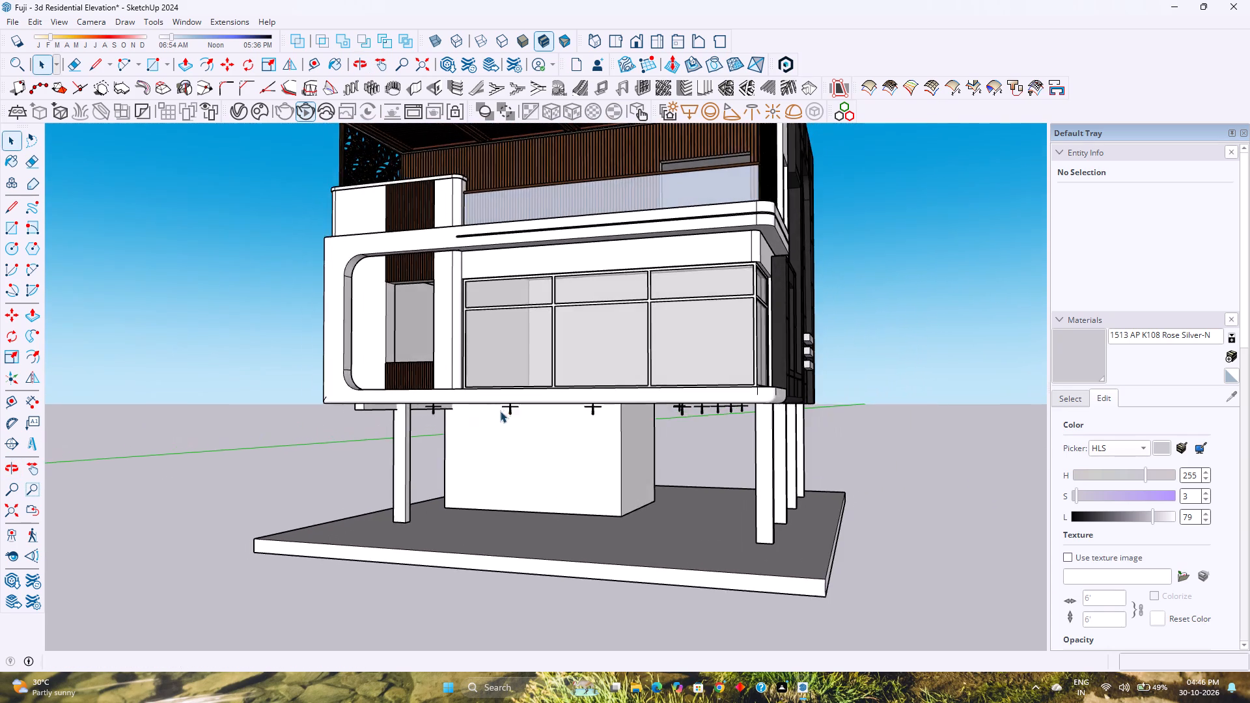
middle_click_drag(503, 408, 475, 523, "shift")
middle_click(475, 523, "shift")
middle_click_drag(492, 492, 501, 459, "shift")
middle_click(501, 459)
Save the residential elevation model.
key("ctrl+s")
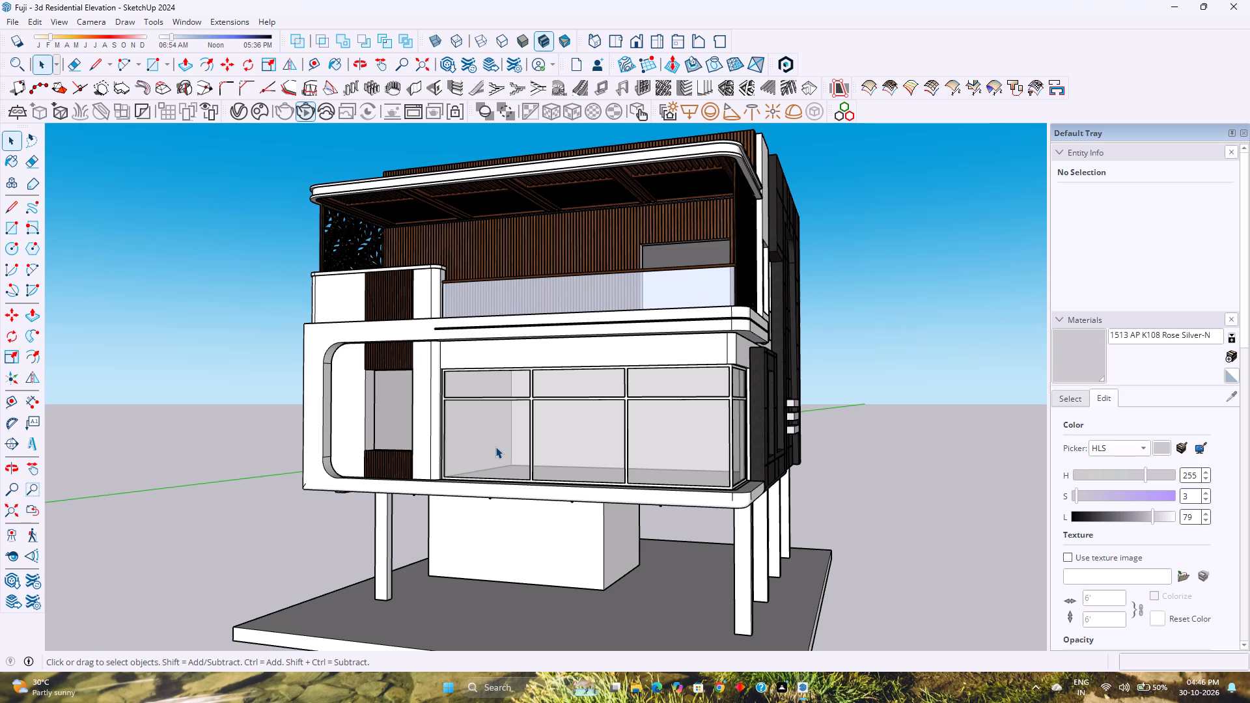
Open the group beneath the overhanging first floor and select the slatted ceiling panel inside it.
middle_click_drag(469, 498, 468, 483)
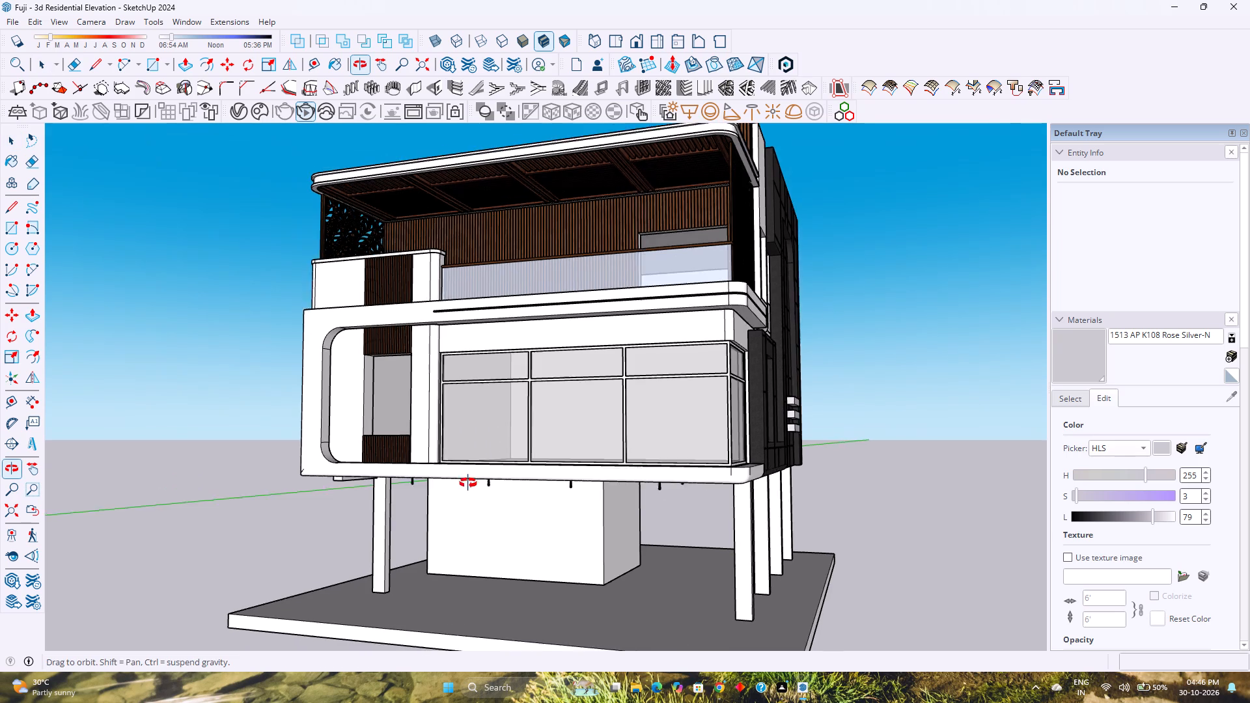
middle_click_drag(468, 483, 471, 468)
middle_click(471, 468)
scroll(421, 465, "up", 3)
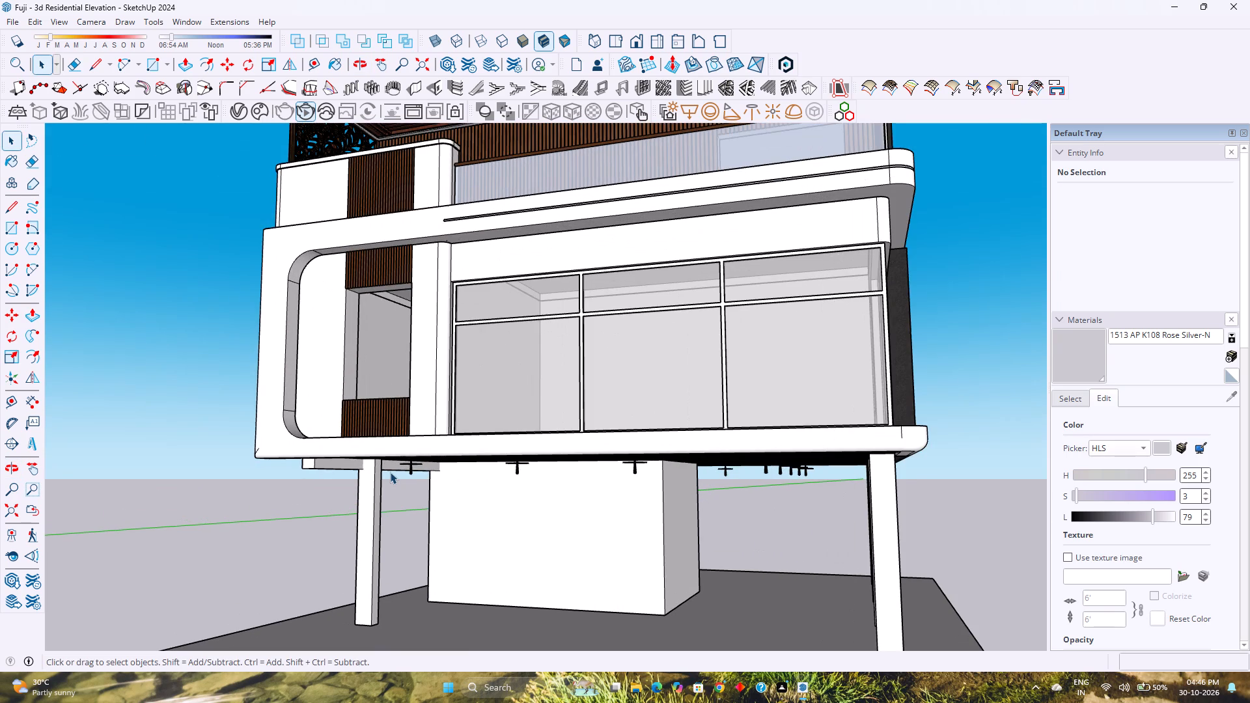
middle_click_drag(561, 479, 536, 474)
middle_click(536, 474)
scroll(537, 473, "down", 3)
middle_click_drag(562, 464, 585, 418)
middle_click(585, 418)
scroll(648, 405, "up", 3)
double_click(648, 405)
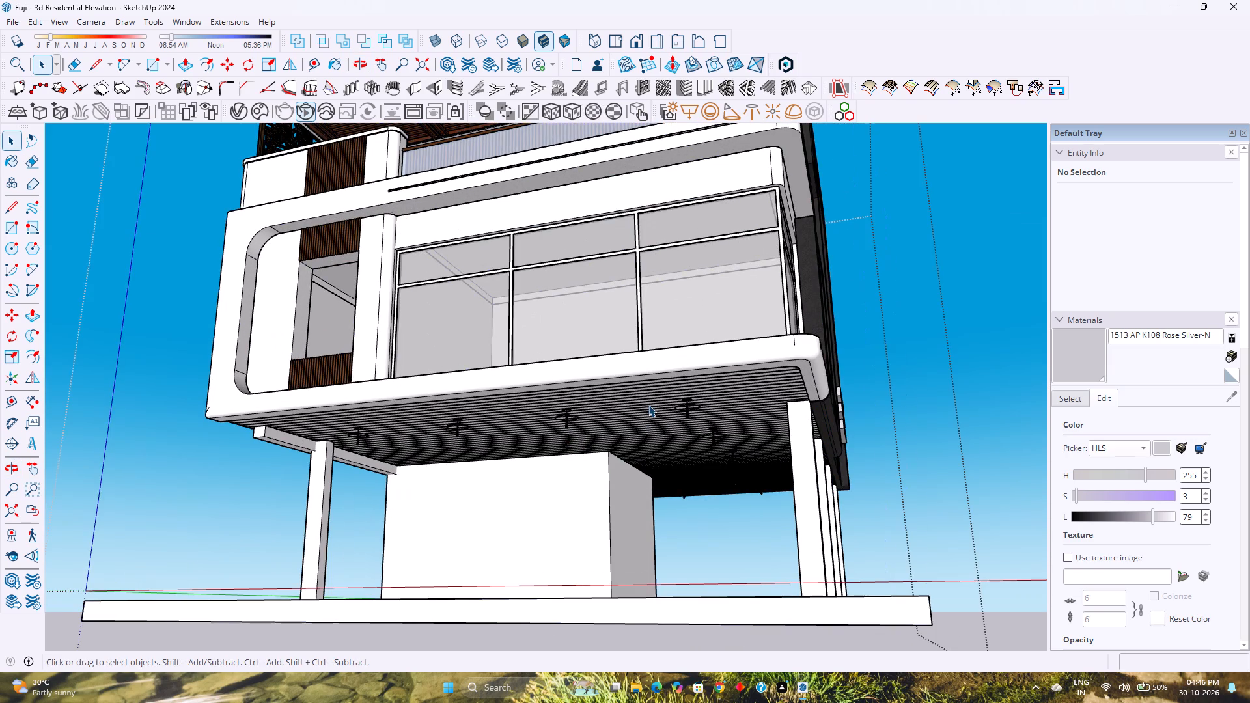
left_click(648, 405)
double_click(648, 405)
scroll(645, 408, "up", 4)
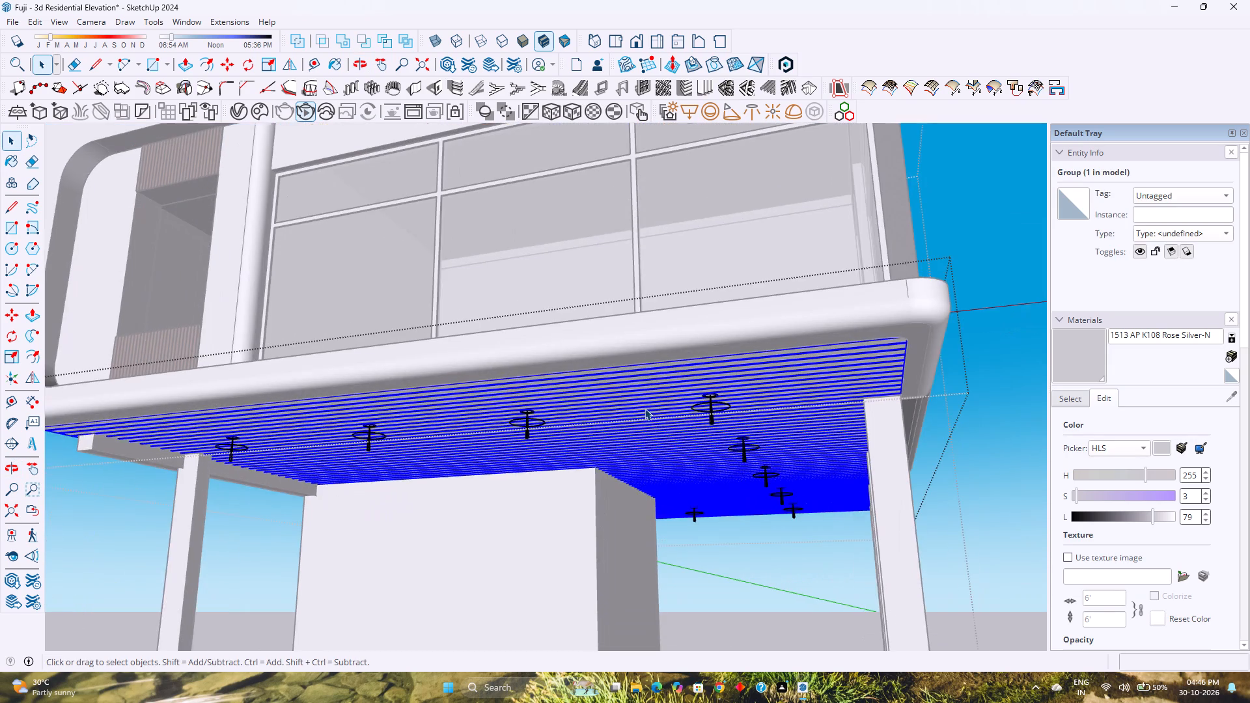
middle_click_drag(645, 409, 650, 374)
middle_click(650, 374)
scroll(682, 400, "up", 4)
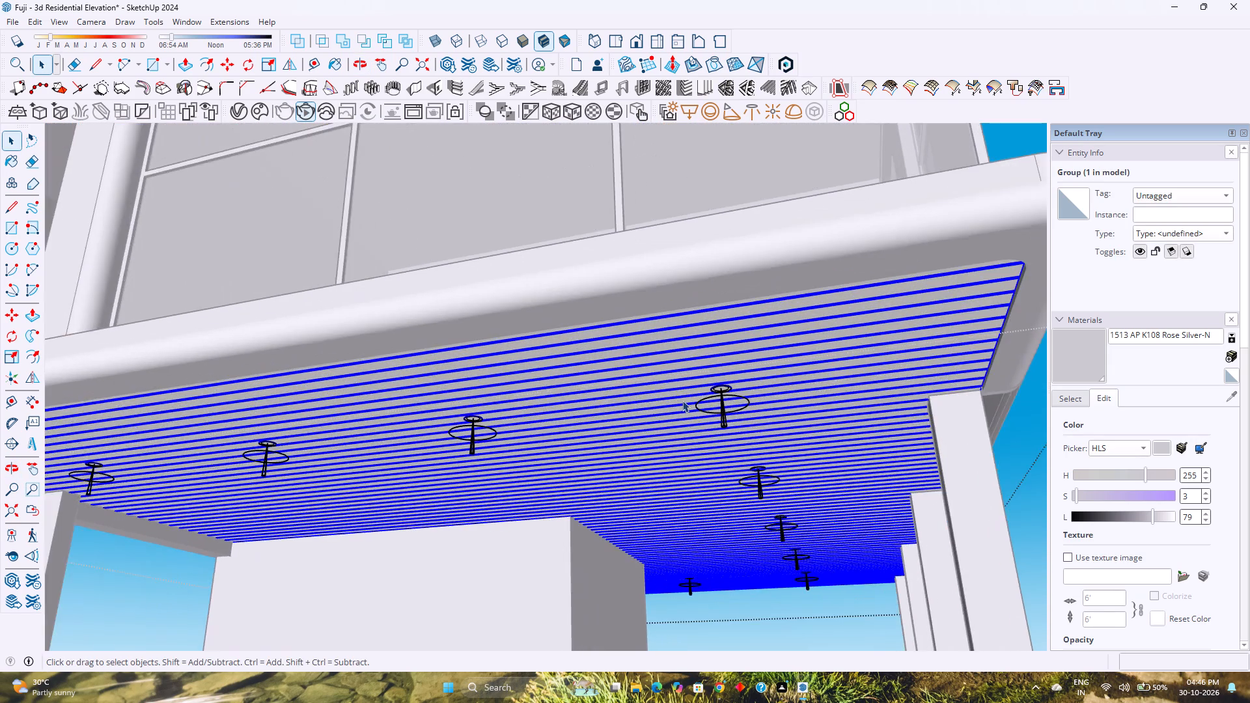
scroll(682, 400, "up", 7)
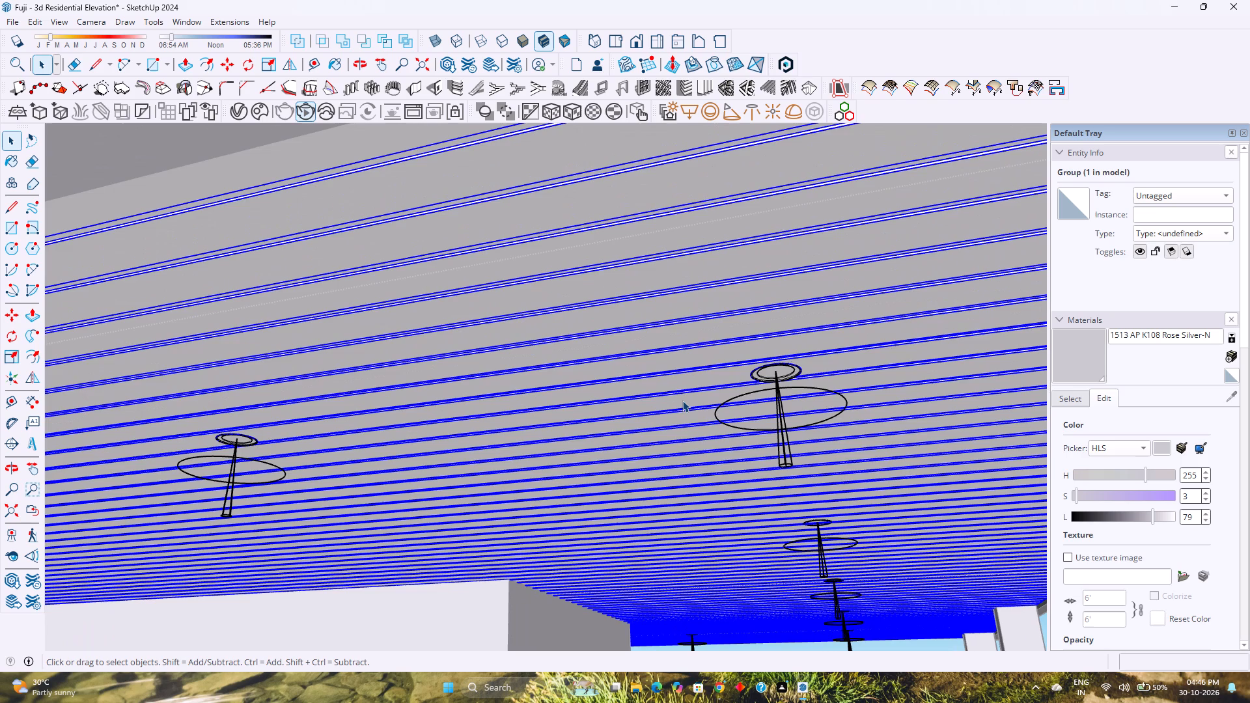
double_click(682, 400)
double_click(682, 398)
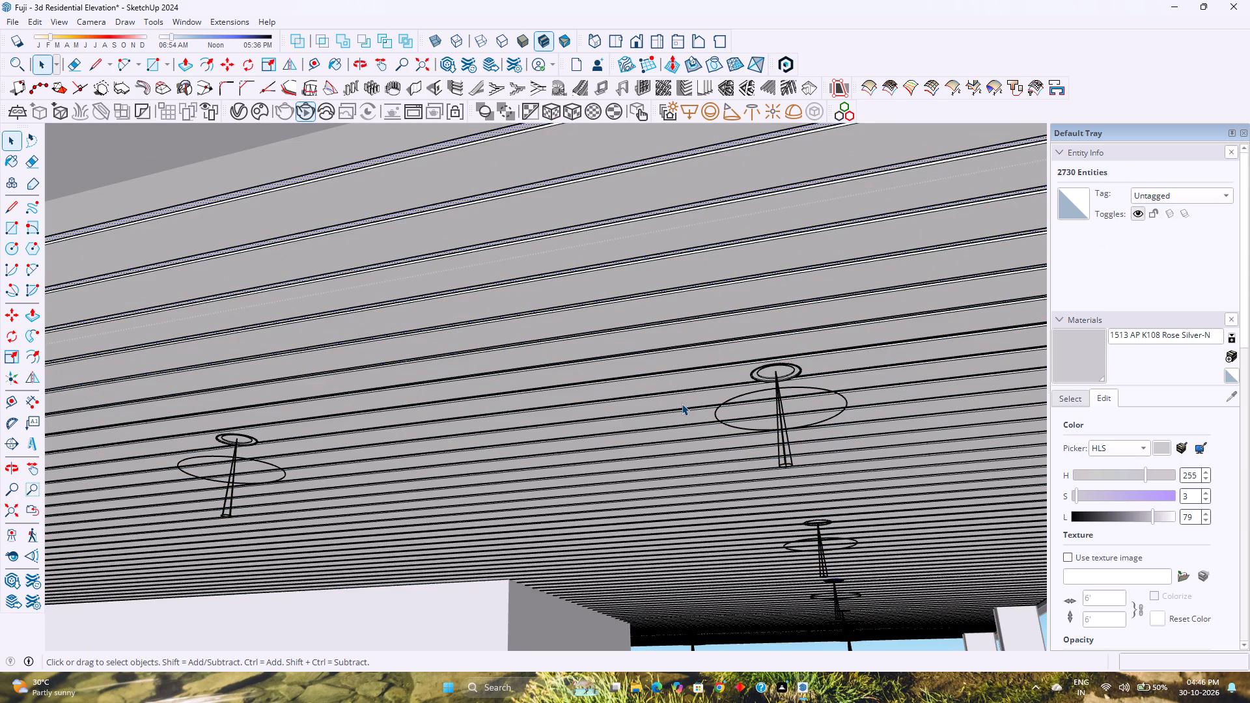
double_click(682, 404)
scroll(682, 404, "down", 8)
left_click(595, 400)
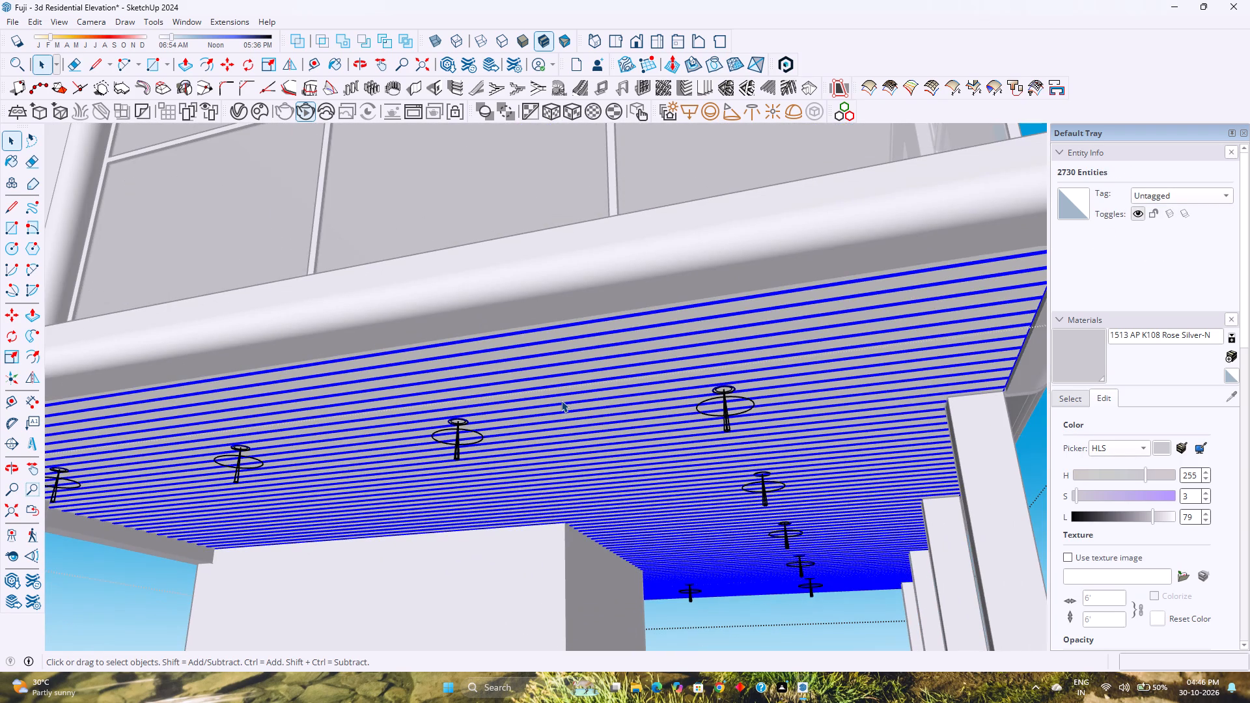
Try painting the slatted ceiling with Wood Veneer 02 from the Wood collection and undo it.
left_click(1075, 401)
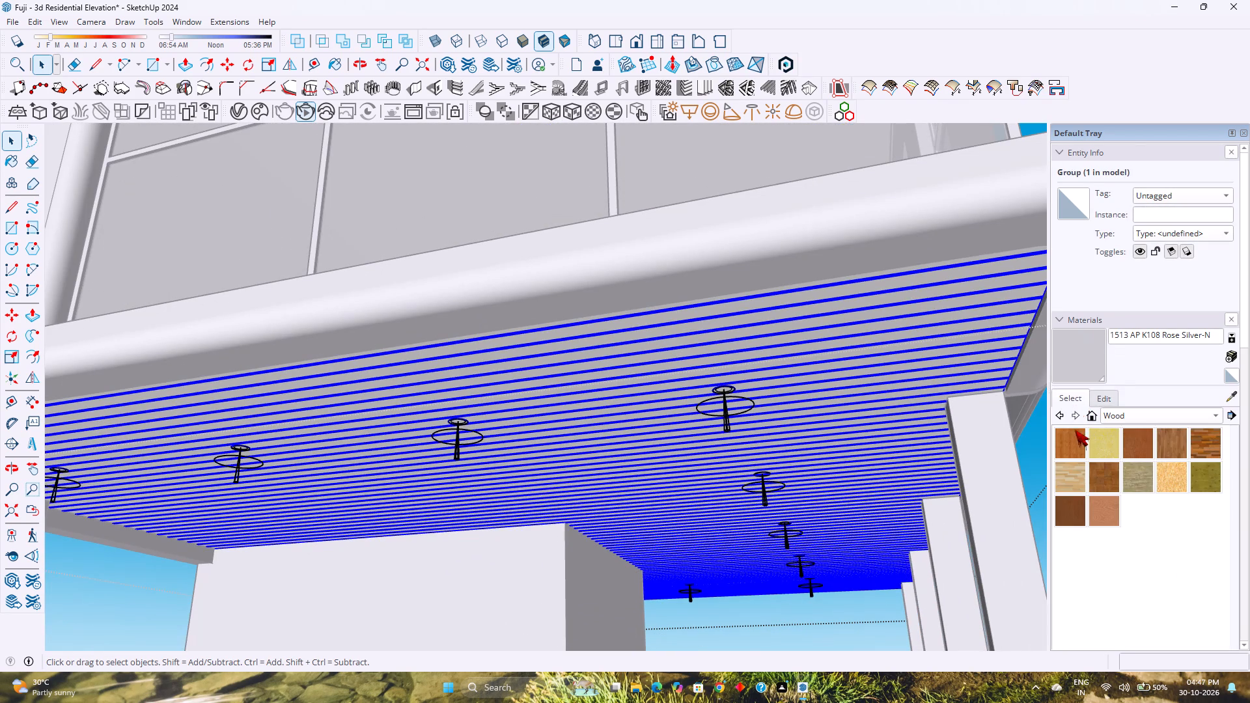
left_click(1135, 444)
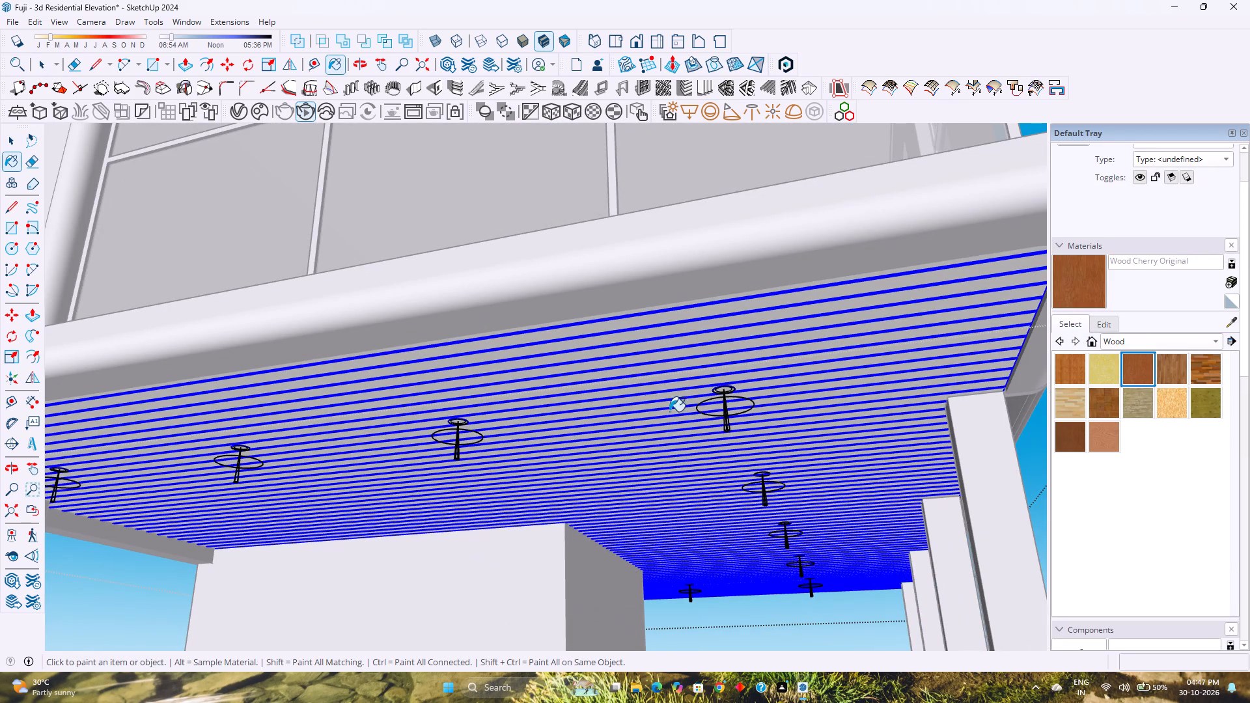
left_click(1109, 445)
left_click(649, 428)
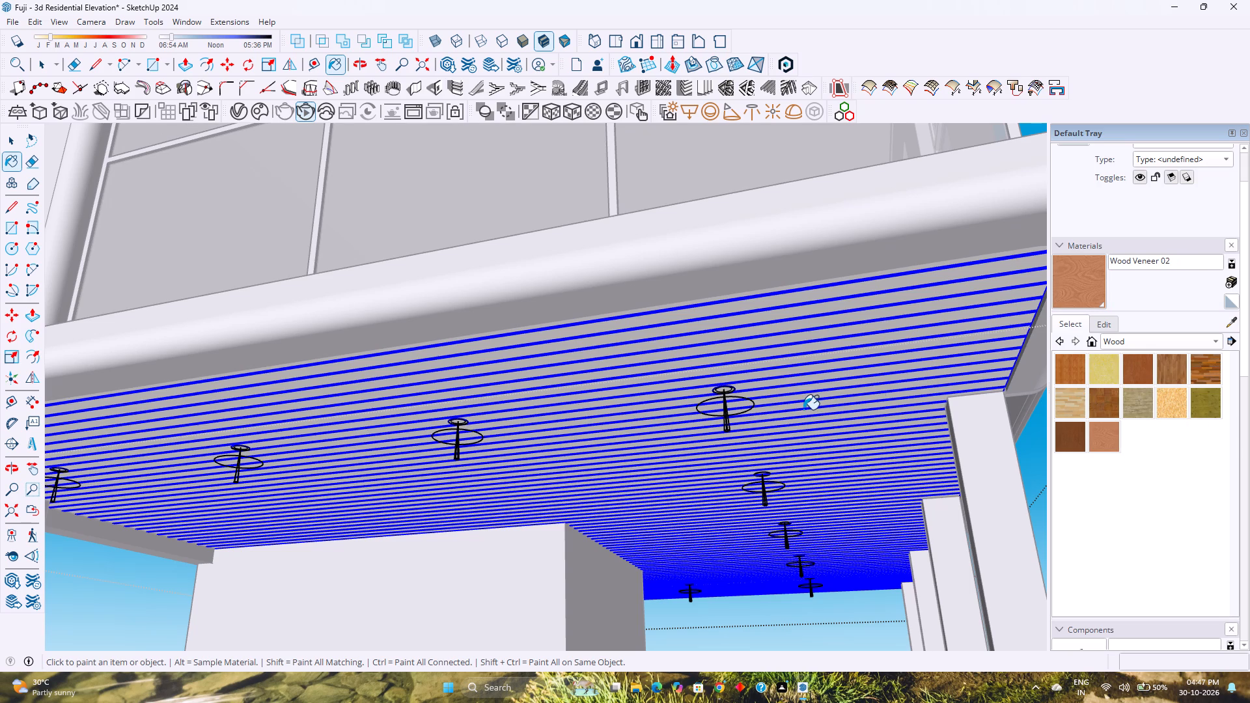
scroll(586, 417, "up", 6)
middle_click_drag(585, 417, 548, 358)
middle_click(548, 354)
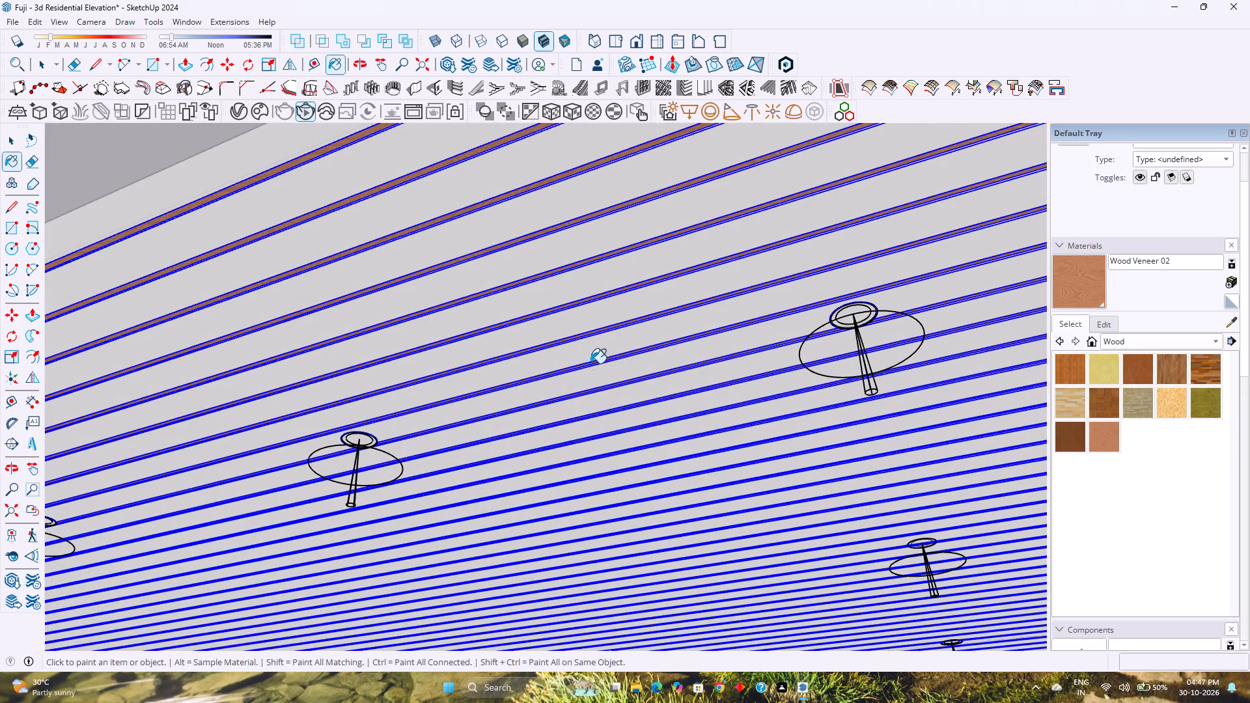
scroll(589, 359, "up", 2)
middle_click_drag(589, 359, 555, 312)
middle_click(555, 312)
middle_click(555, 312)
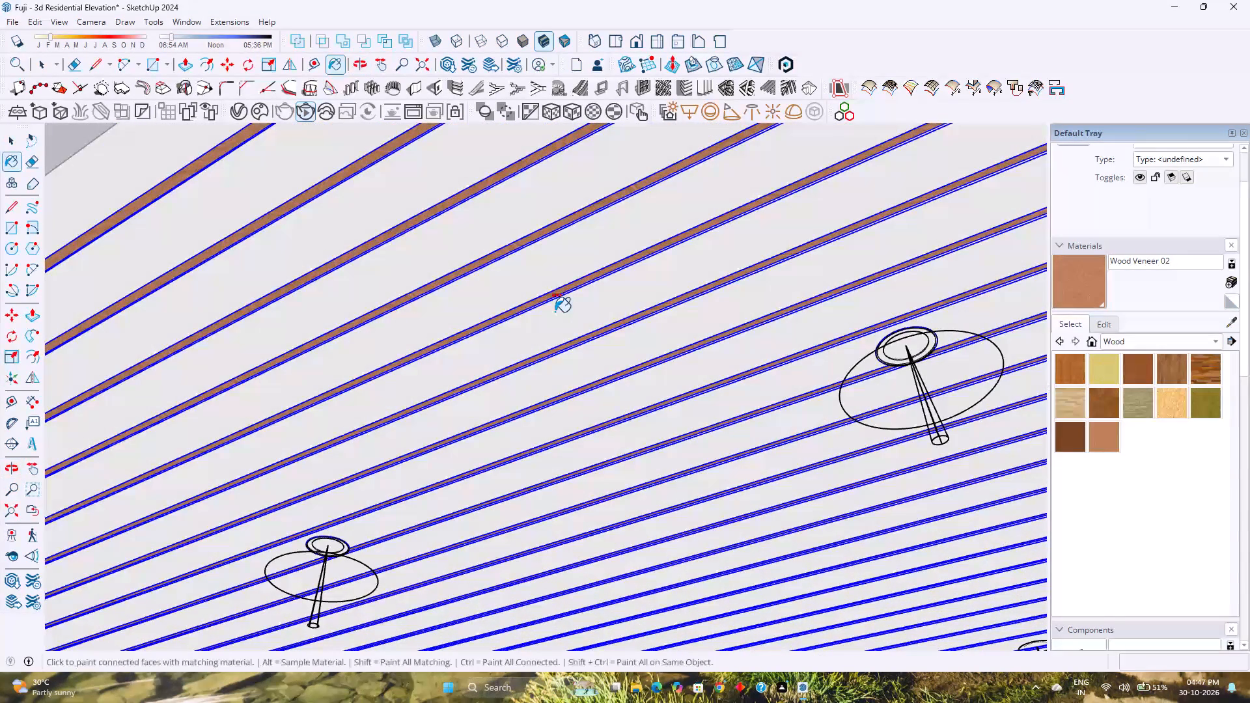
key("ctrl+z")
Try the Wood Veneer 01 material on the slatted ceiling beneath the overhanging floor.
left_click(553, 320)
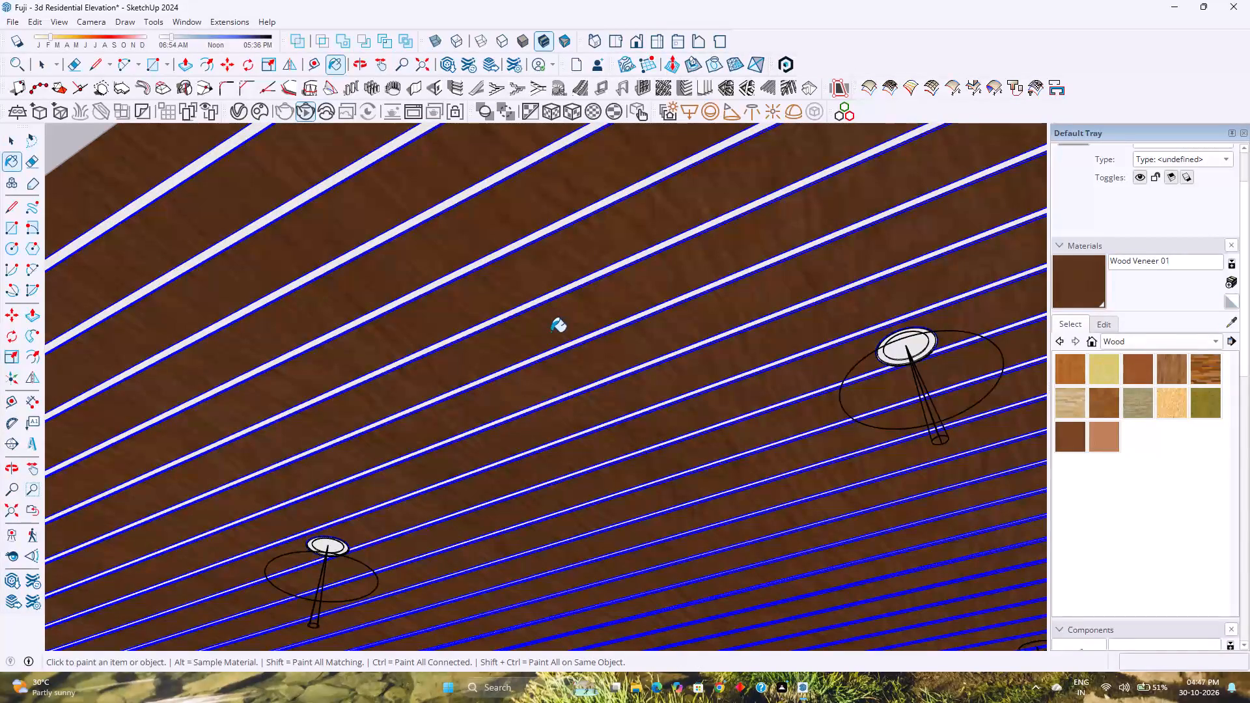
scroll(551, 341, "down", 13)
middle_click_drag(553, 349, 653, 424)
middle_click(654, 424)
Paint the slatted ceiling beneath the overhanging floor with the Wood Veneer 02 material.
left_click(1133, 372)
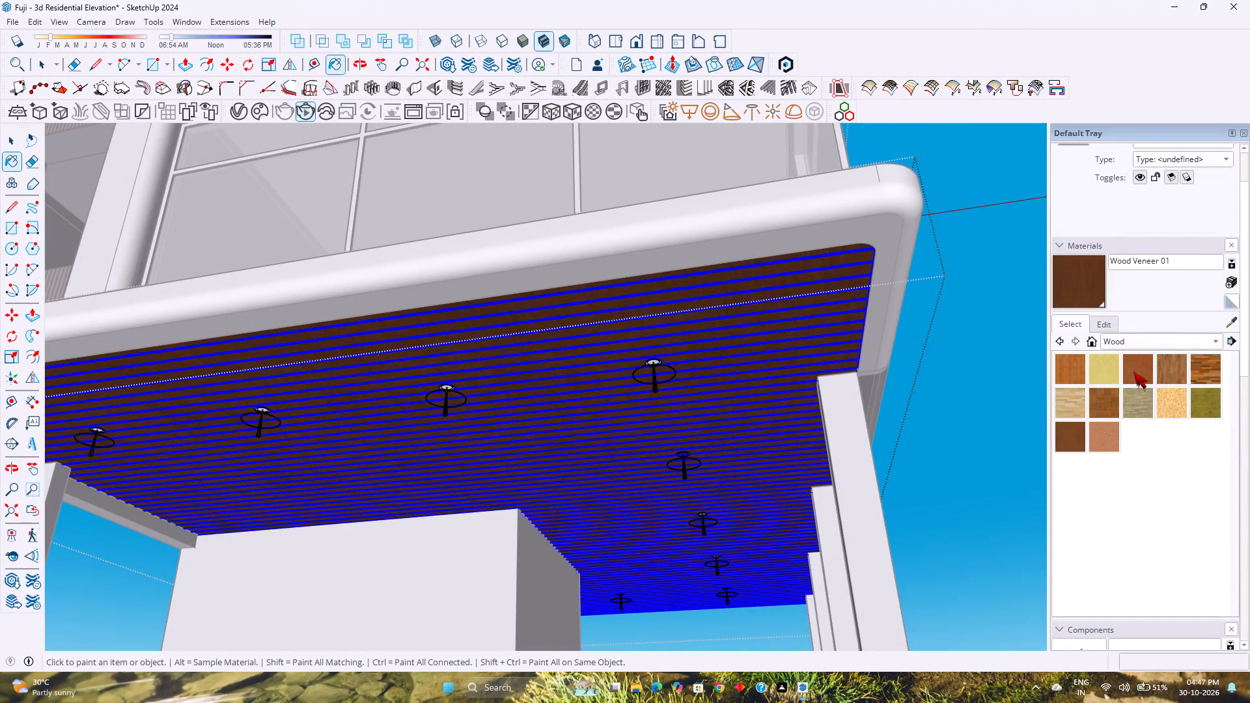
scroll(619, 411, "up", 5)
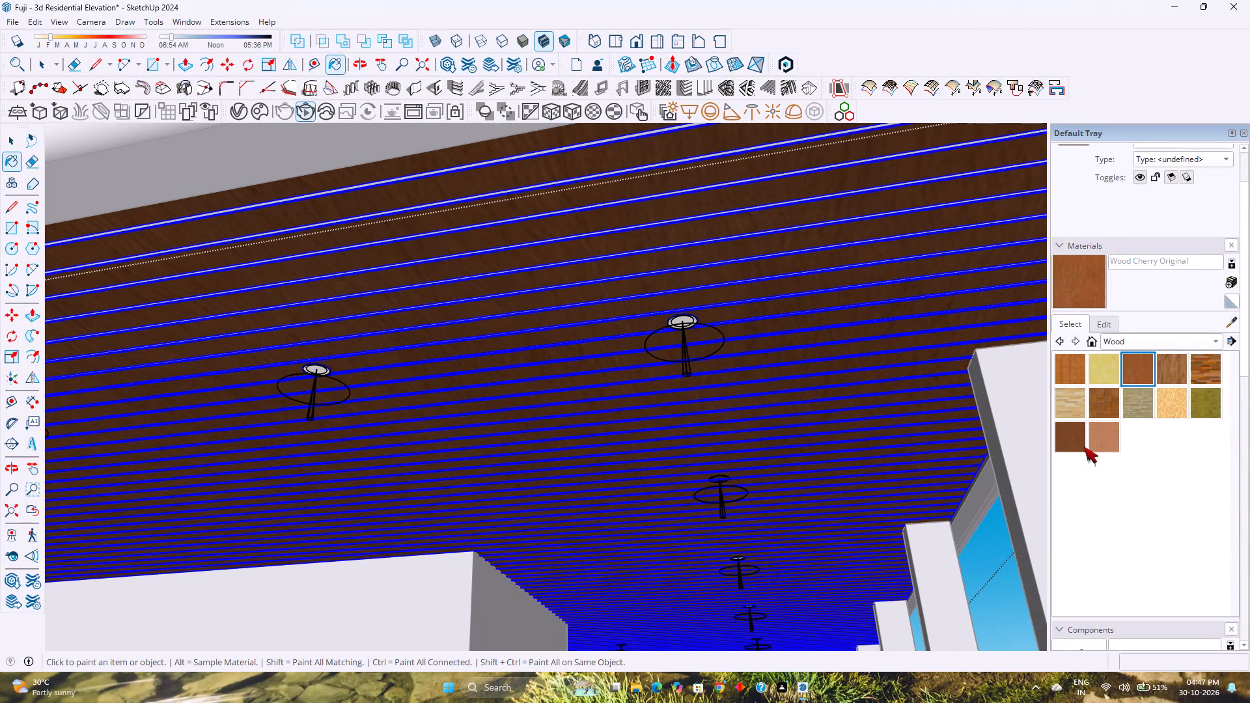
left_click(1107, 440)
scroll(583, 351, "up", 5)
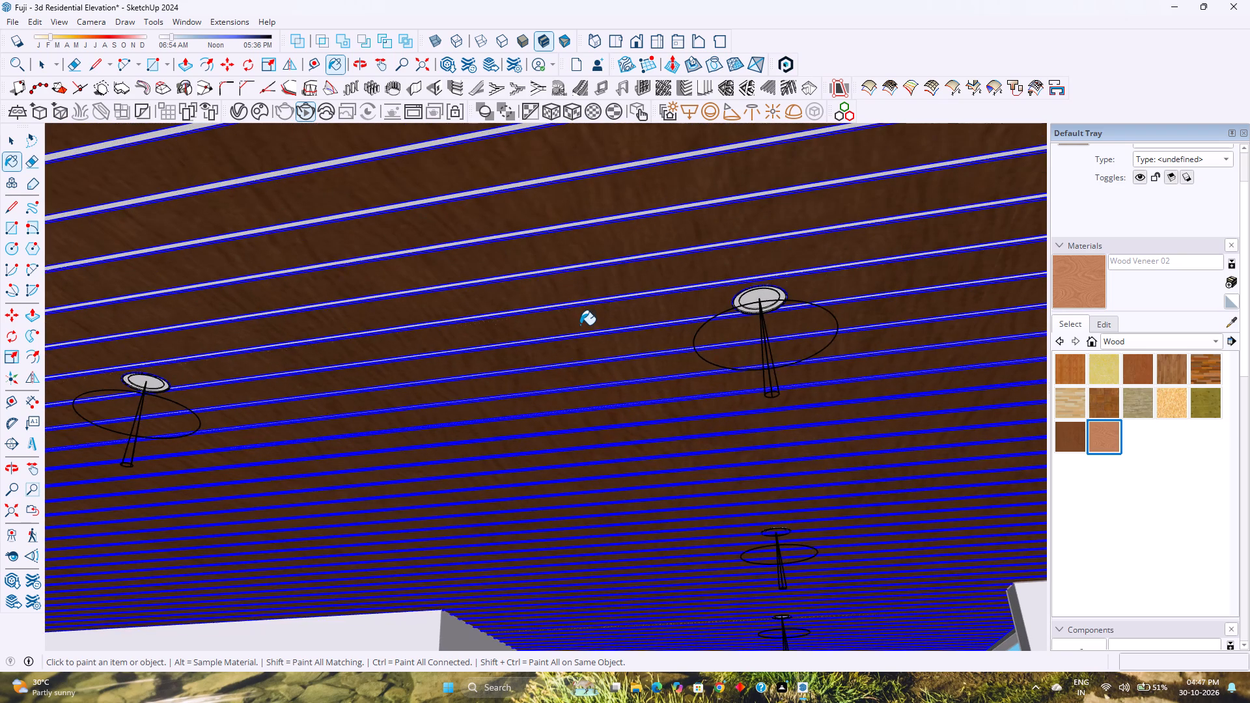
left_click(580, 325)
scroll(580, 325, "down", 8)
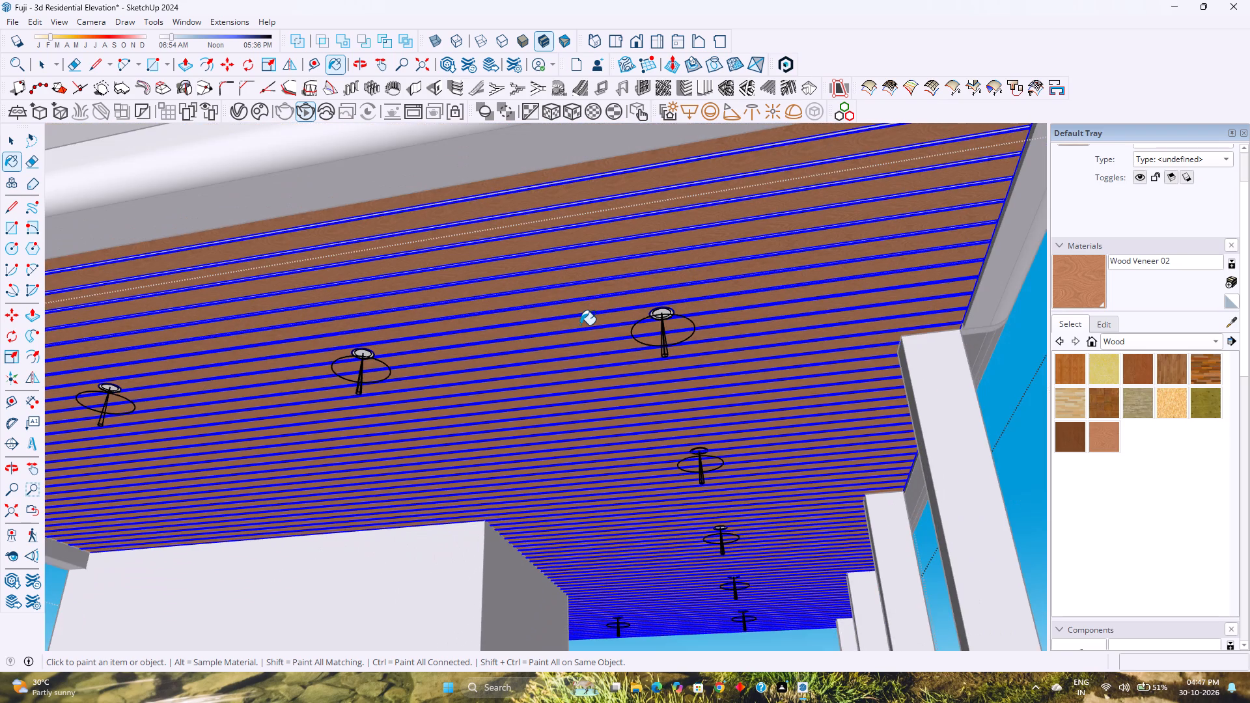
scroll(580, 325, "down", 4)
middle_click_drag(581, 325, 593, 344)
scroll(593, 344, "down", 5)
Darken and mute the Wood Veneer 02 colour to hue 22, saturation 33 and lightness 35.
left_click(1112, 326)
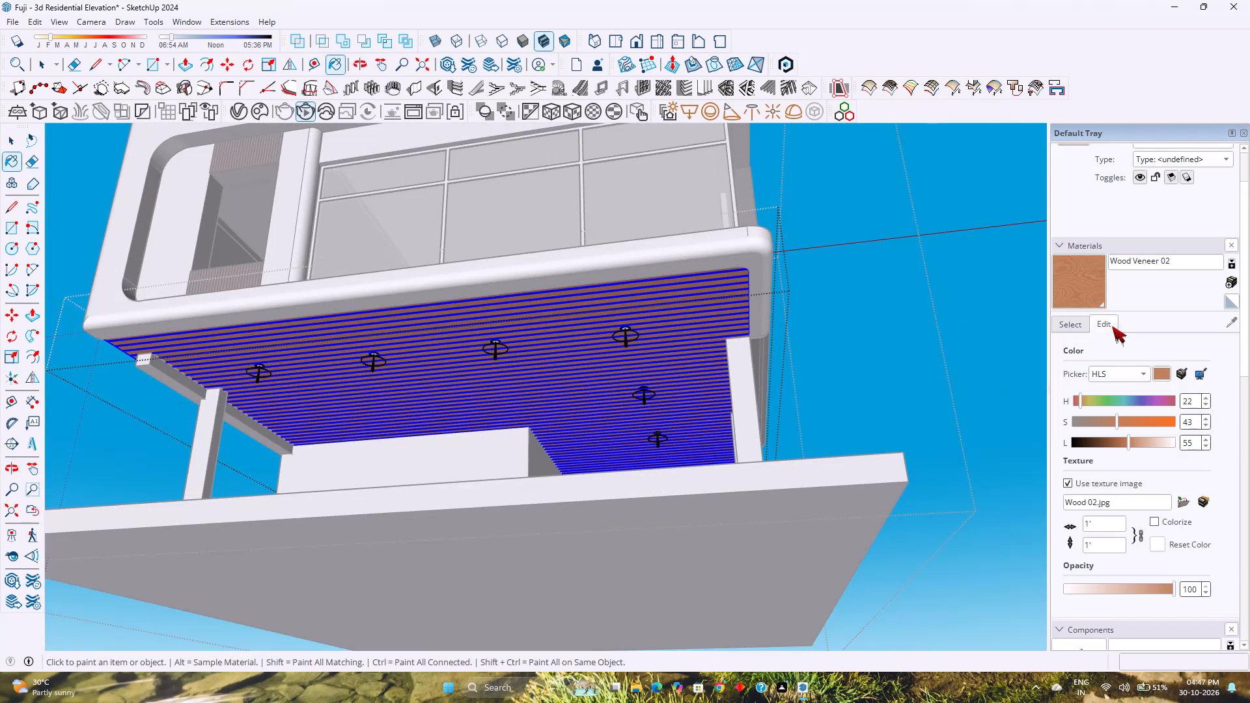
left_click_drag(1125, 439, 1117, 446)
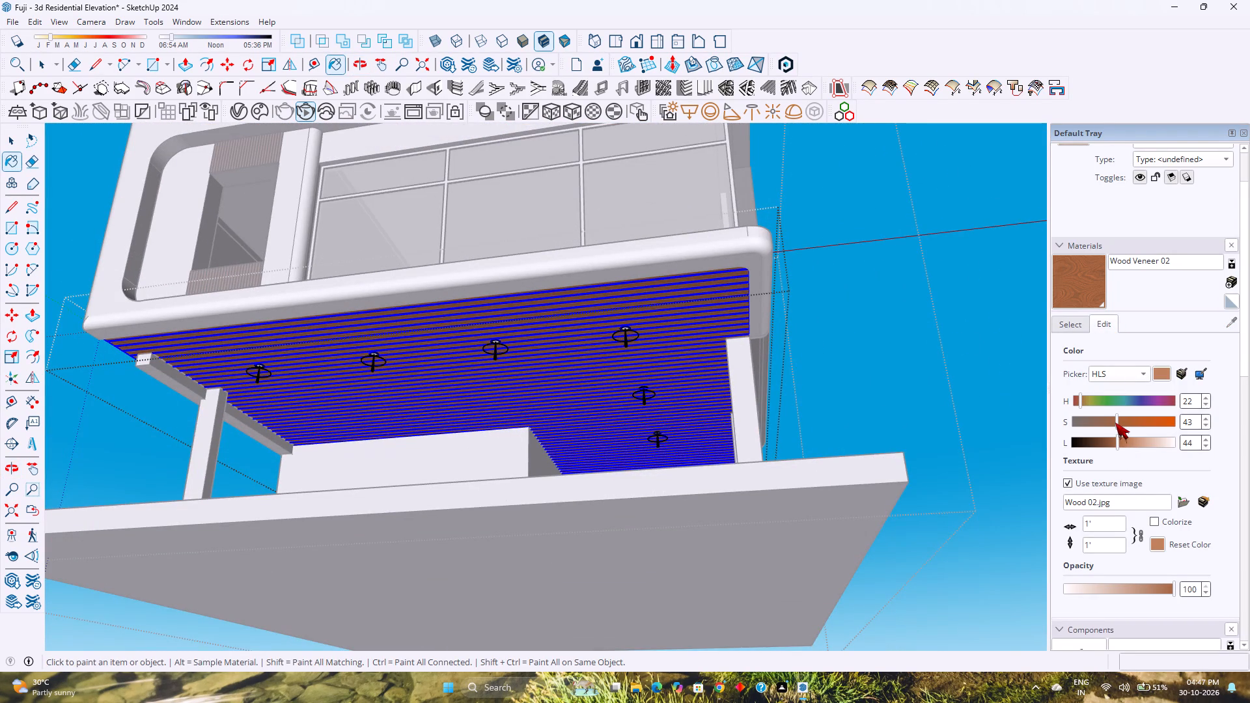
scroll(1115, 422, "up", 4)
scroll(1115, 422, "down", 10)
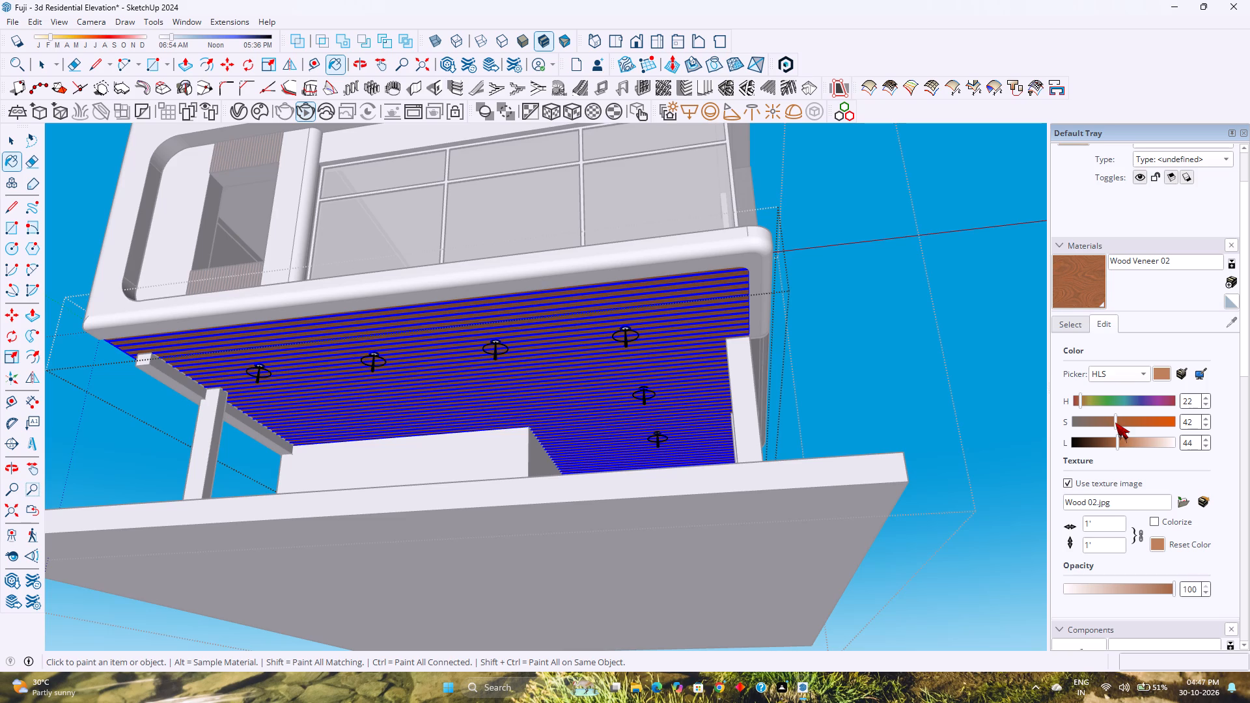
scroll(1115, 422, "down", 1)
scroll(1115, 422, "up", 1)
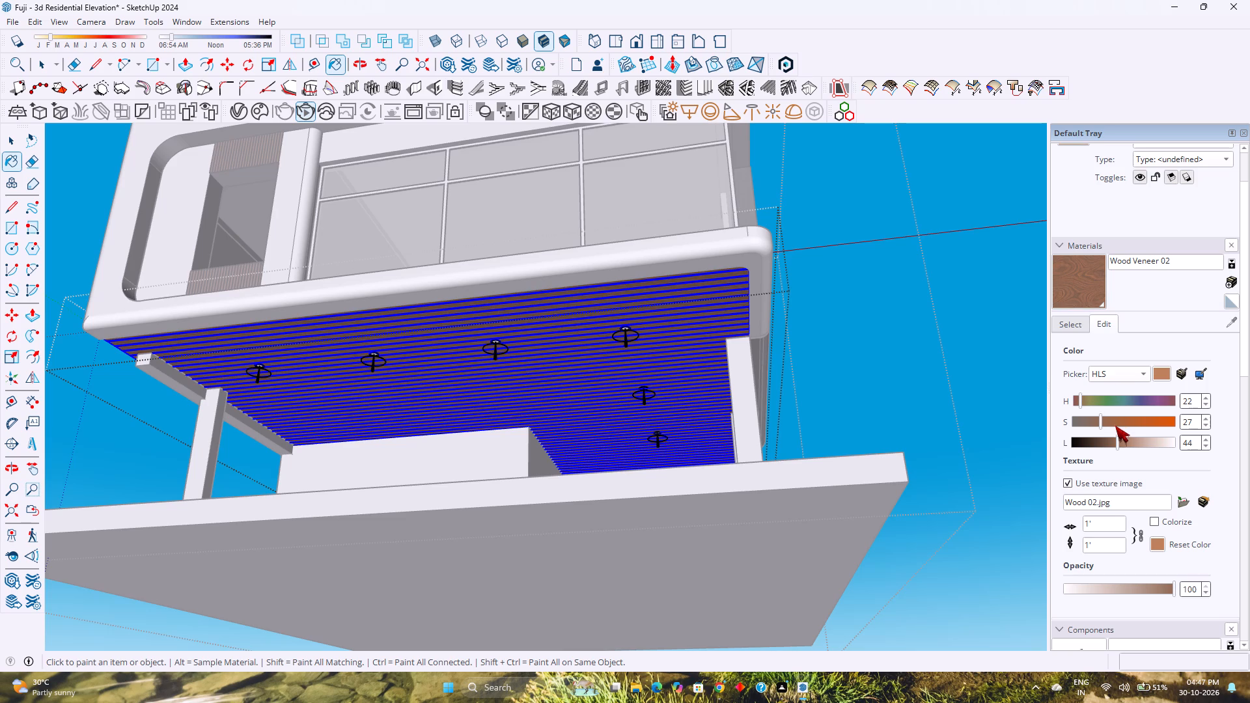
scroll(1114, 423, "up", 3)
scroll(1081, 401, "down", 1)
scroll(1122, 439, "up", 2)
scroll(1122, 439, "down", 6)
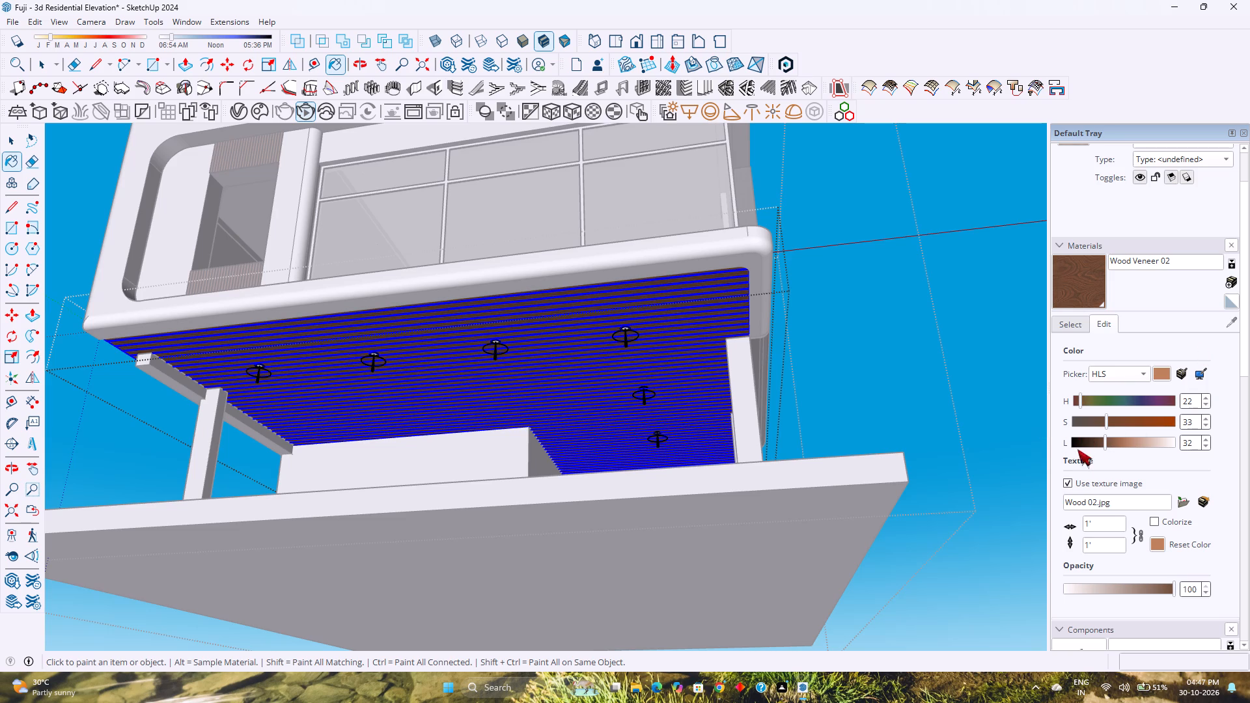
scroll(1108, 441, "up", 1)
Set the Wood Veneer 02 texture size to 6' by 6', stop painting, and close the slatted ceiling's group.
left_click(1090, 521)
key("BackSpace")
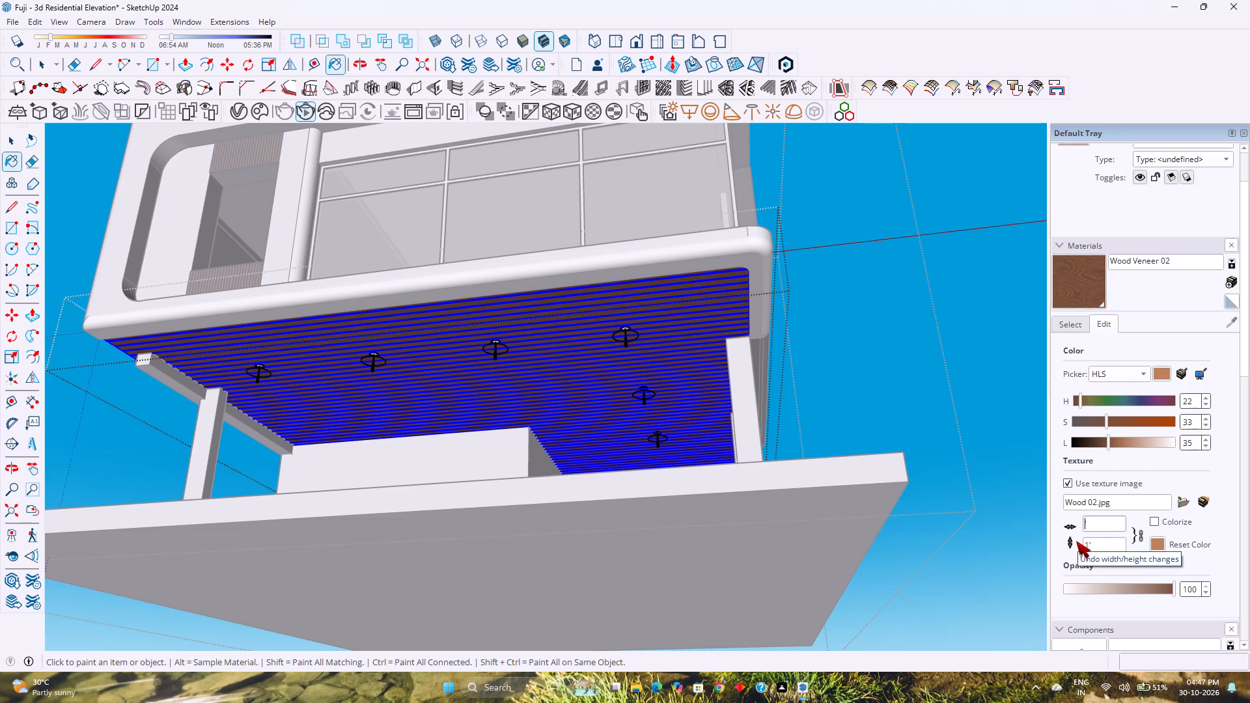
key("6")
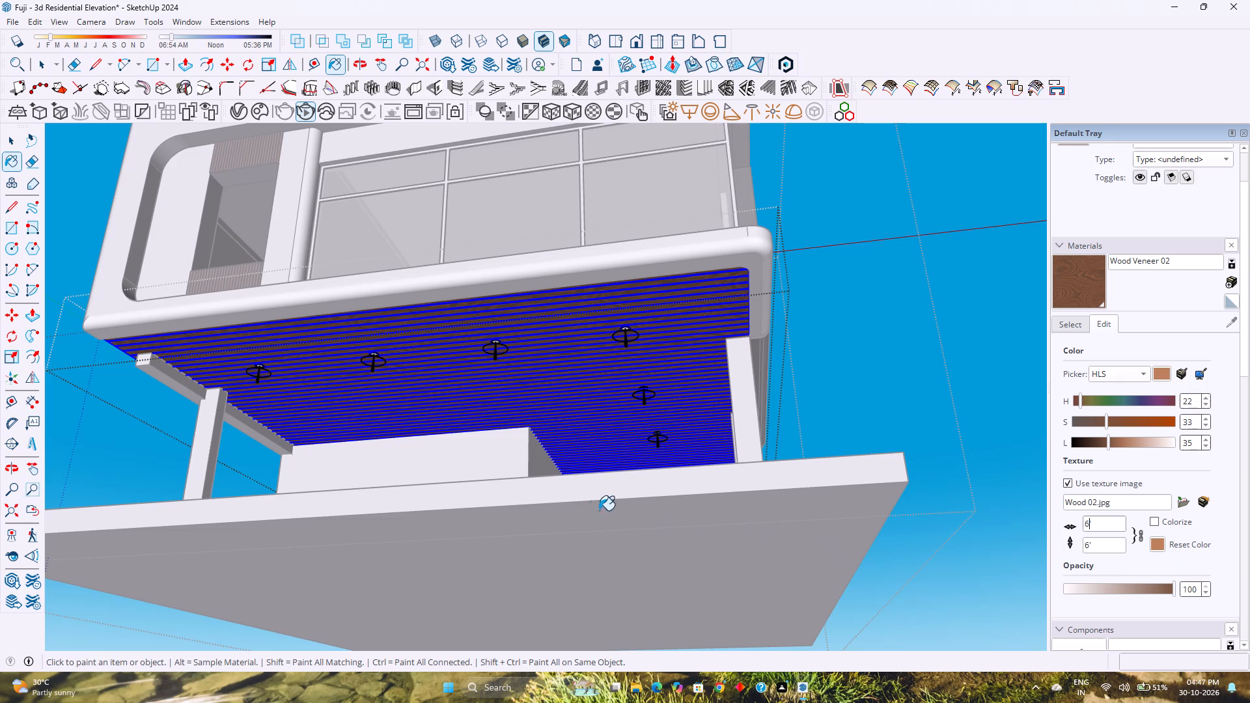
key("space")
key("Escape")
left_click(583, 395)
key("space")
scroll(590, 385, "up", 15)
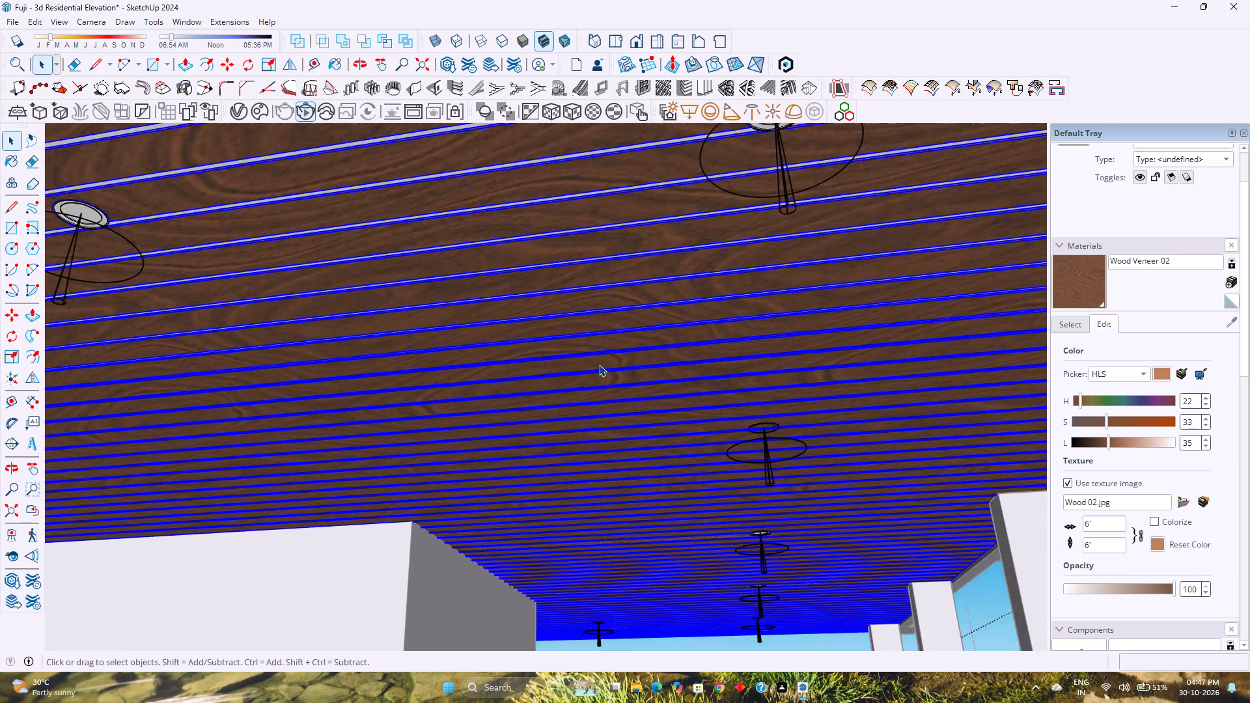
middle_click_drag(599, 365, 455, 299)
middle_click(455, 299)
key("Escape")
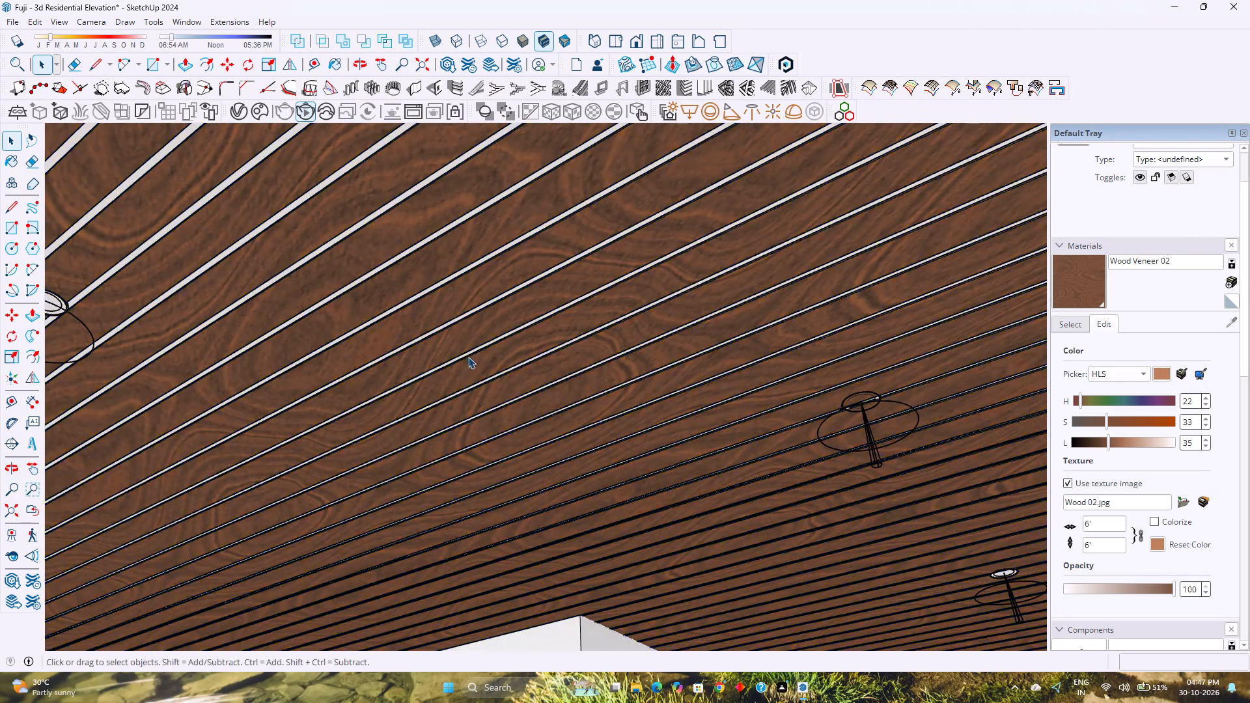
Examine the wood-finished slatted ceiling and the front elevation from below and from farther away.
scroll(468, 357, "down", 7)
middle_click_drag(468, 357, 480, 362)
left_click(14, 516)
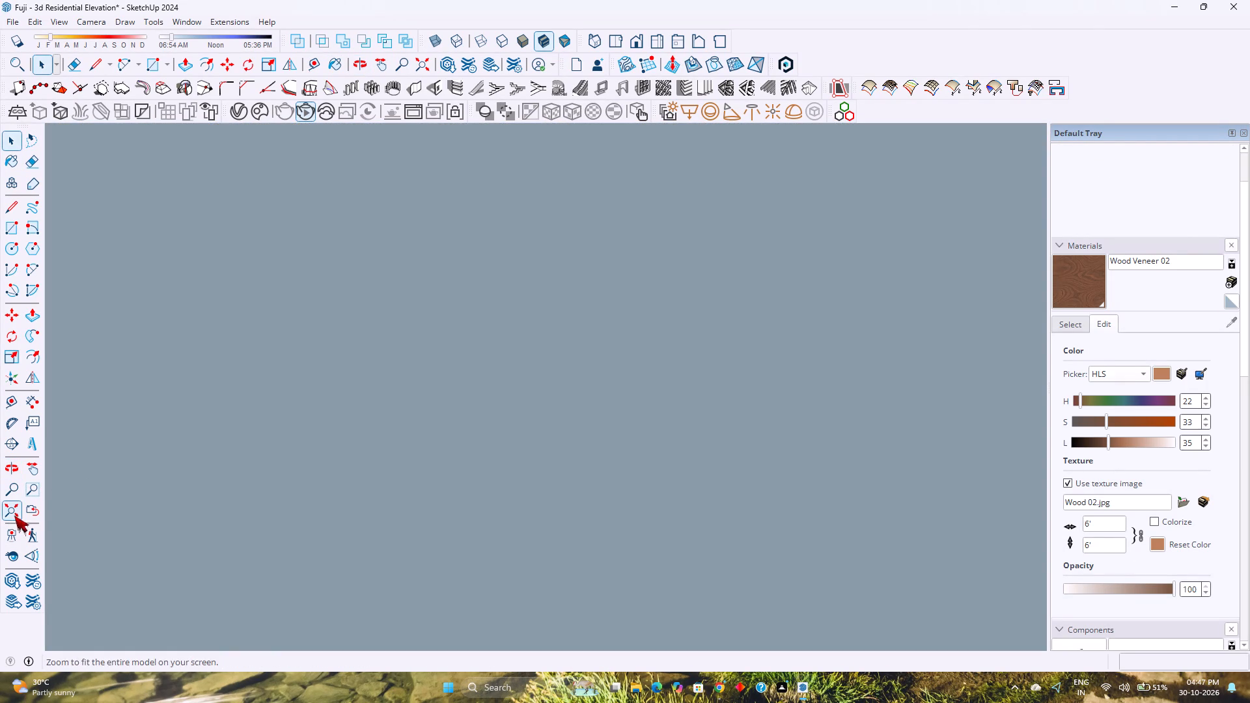
middle_click_drag(279, 415, 311, 422)
scroll(598, 379, "up", 10)
middle_click_drag(564, 387, 576, 393)
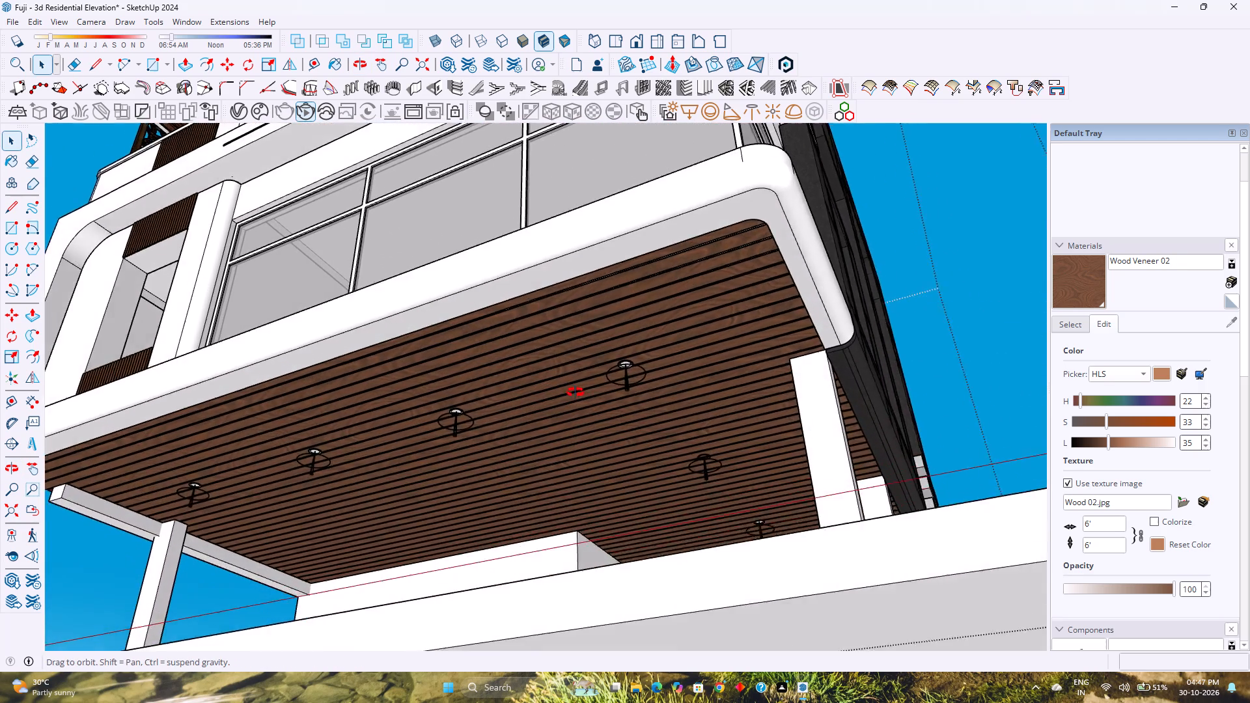
middle_click_drag(576, 393, 641, 414)
middle_click(641, 414)
middle_click(641, 414)
middle_click(641, 414)
middle_click_drag(631, 411, 620, 452)
middle_click(620, 452)
scroll(617, 442, "down", 2)
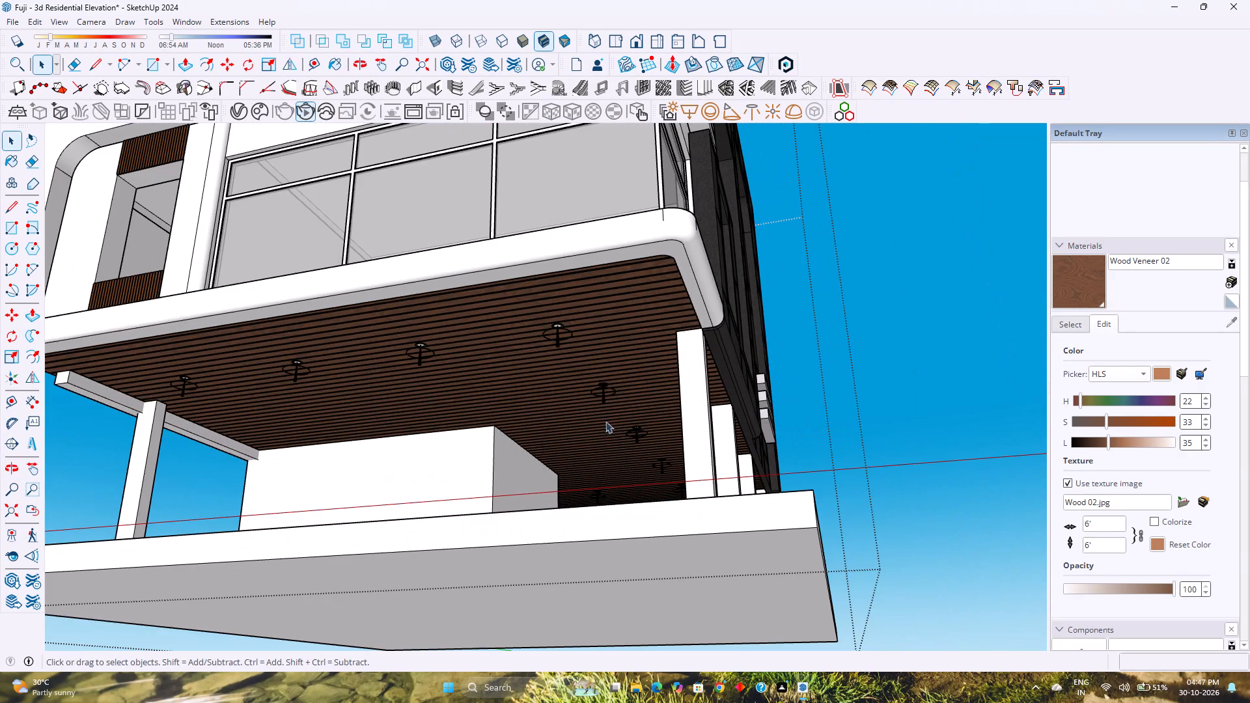
middle_click_drag(613, 419, 663, 497, "shift")
middle_click(663, 497, "shift")
scroll(639, 473, "down", 1)
middle_click_drag(639, 473, 643, 509)
scroll(628, 484, "down", 3)
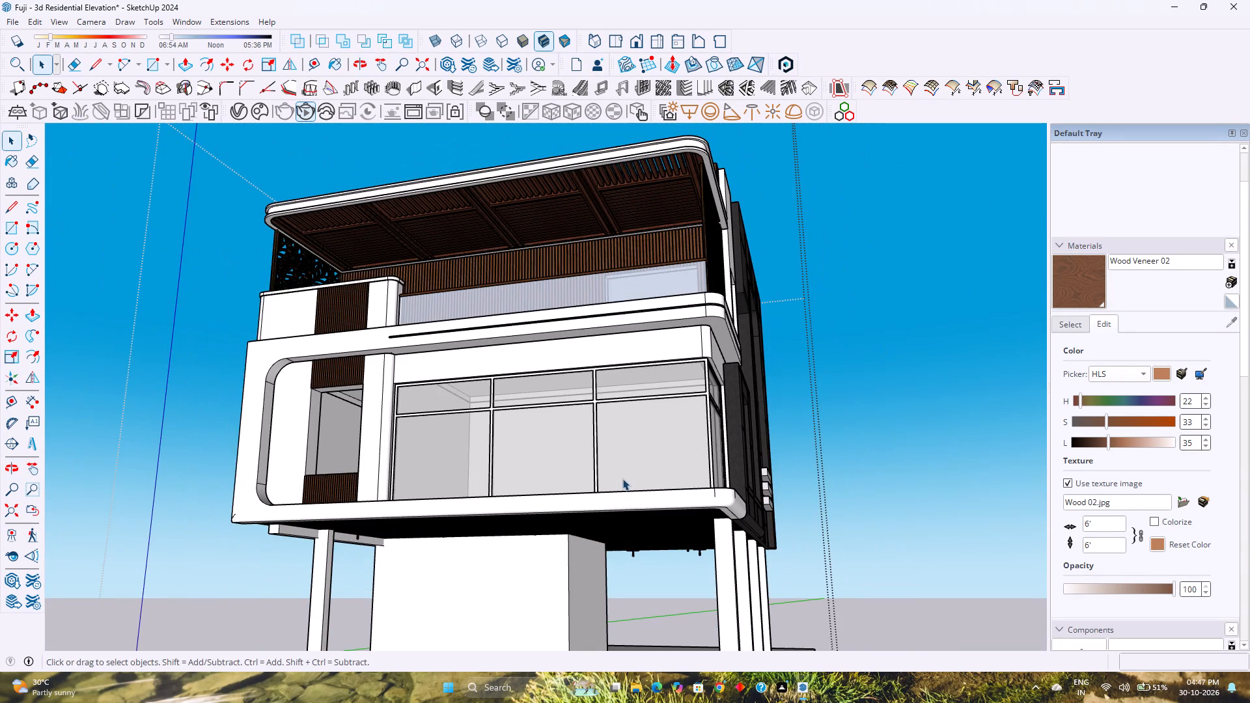
Save the residential elevation model.
key("ctrl+s")
scroll(620, 476, "down", 2)
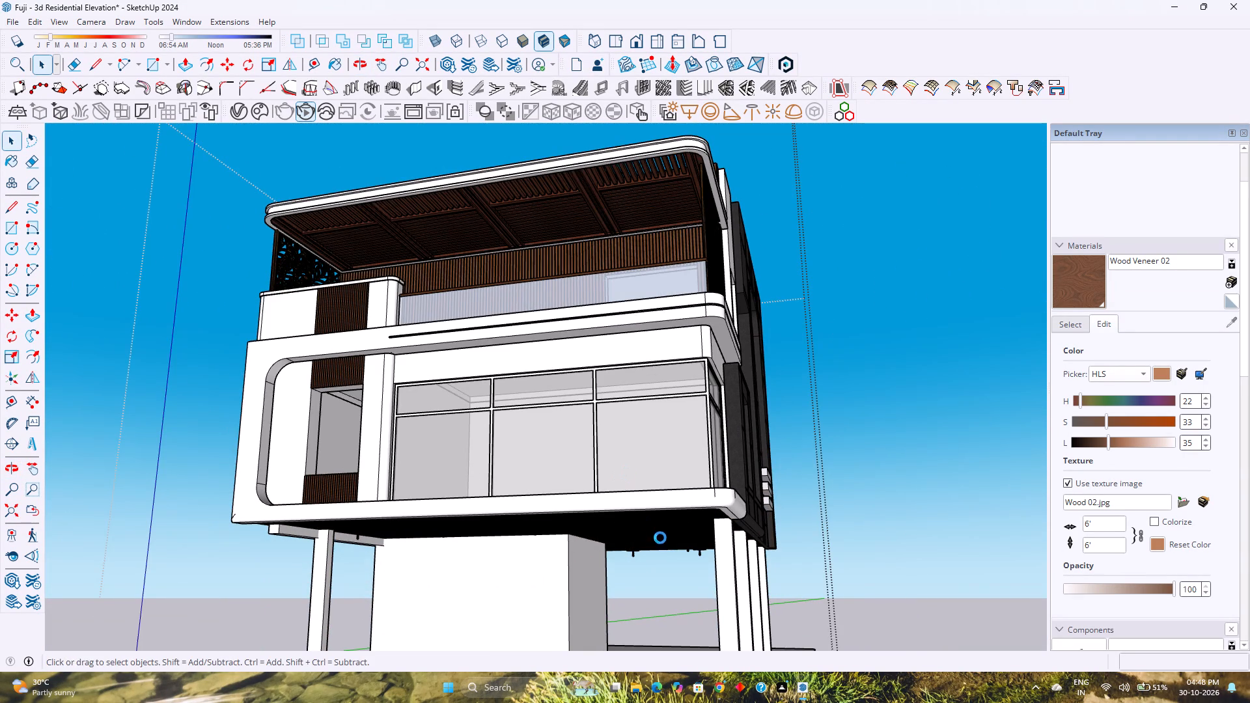
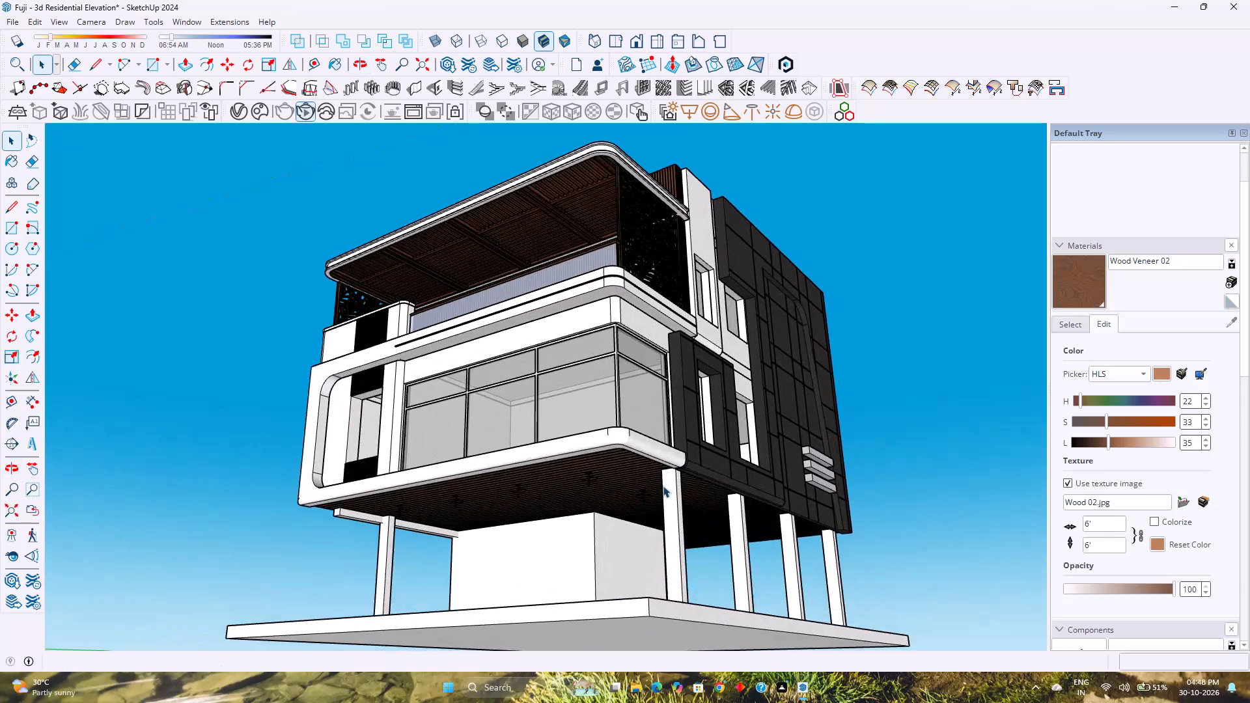
Examine the house exterior, stilt columns and base slab from several angles and distances.
scroll(663, 486, "down", 2)
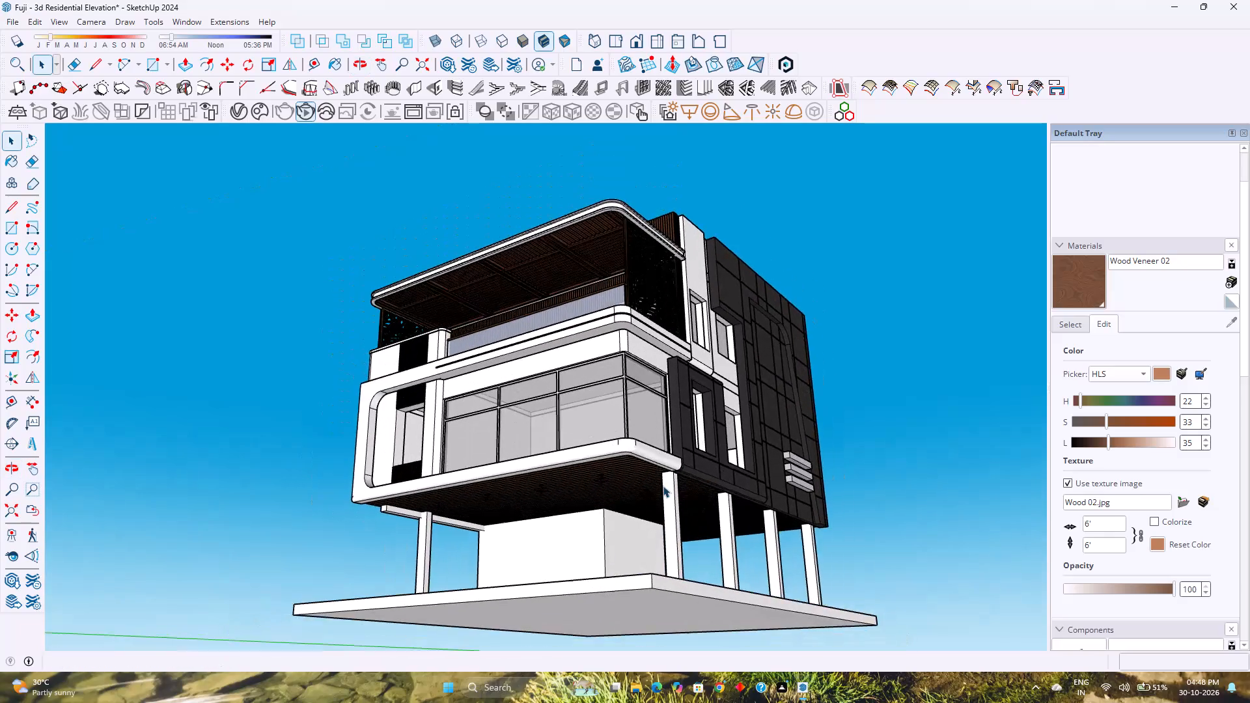
middle_click_drag(663, 484, 671, 531)
middle_click_drag(668, 531, 715, 575)
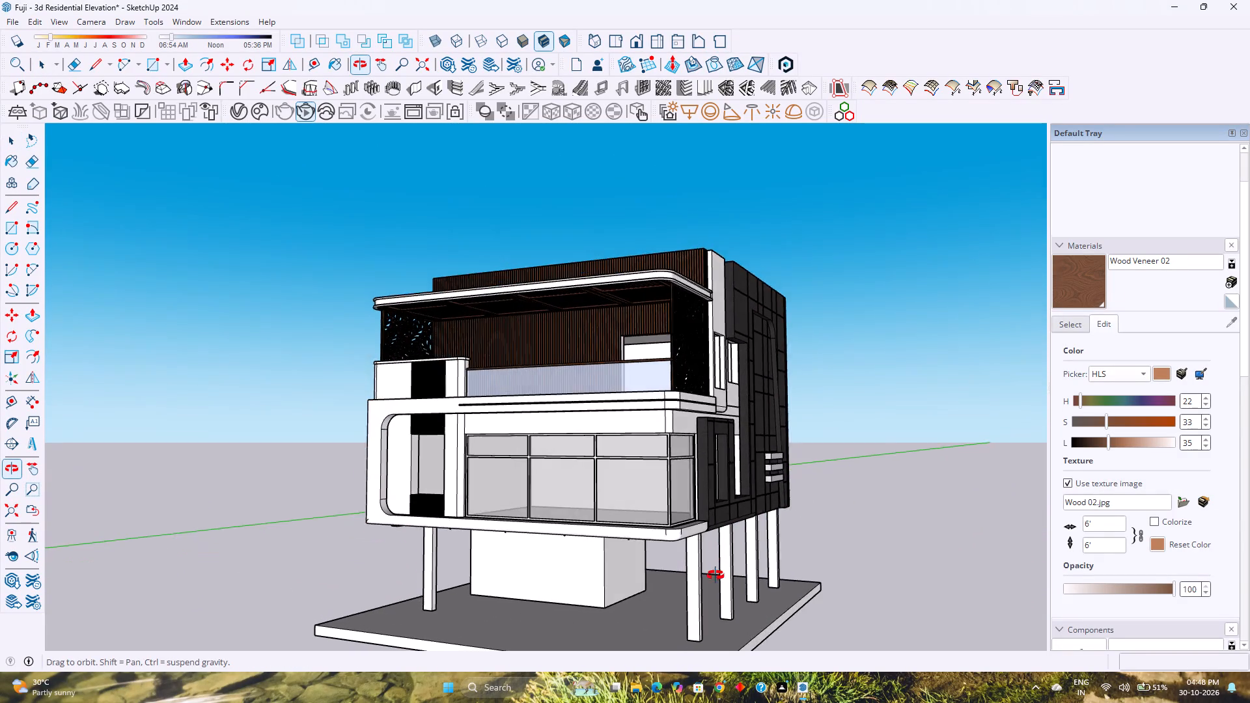
middle_click_drag(715, 575, 717, 585)
middle_click(717, 585)
scroll(725, 575, "down", 2)
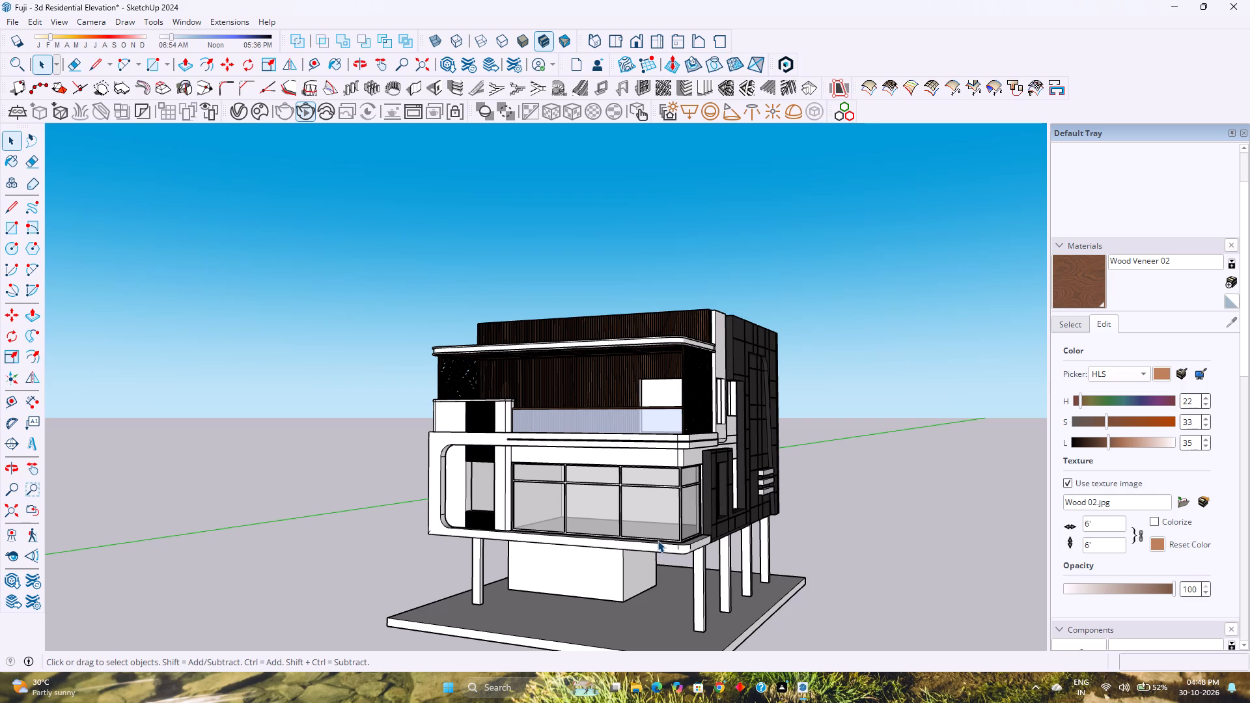
scroll(658, 540, "down", 2)
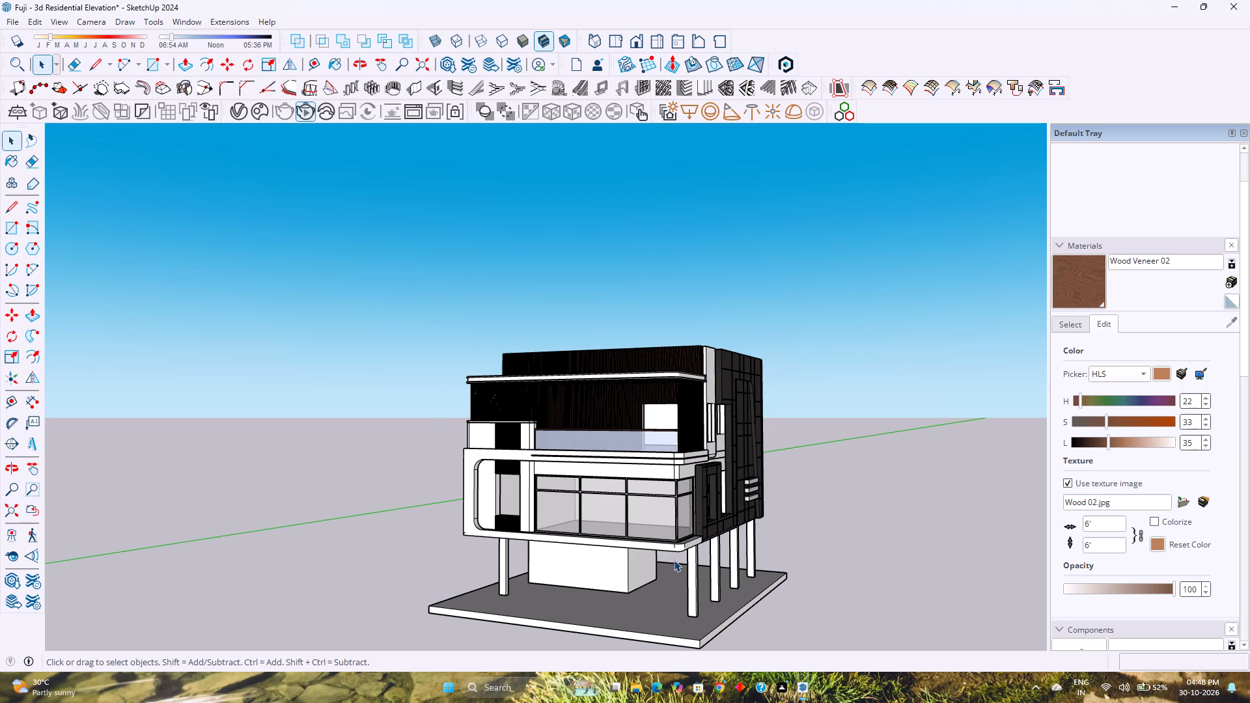
scroll(674, 562, "down", 1)
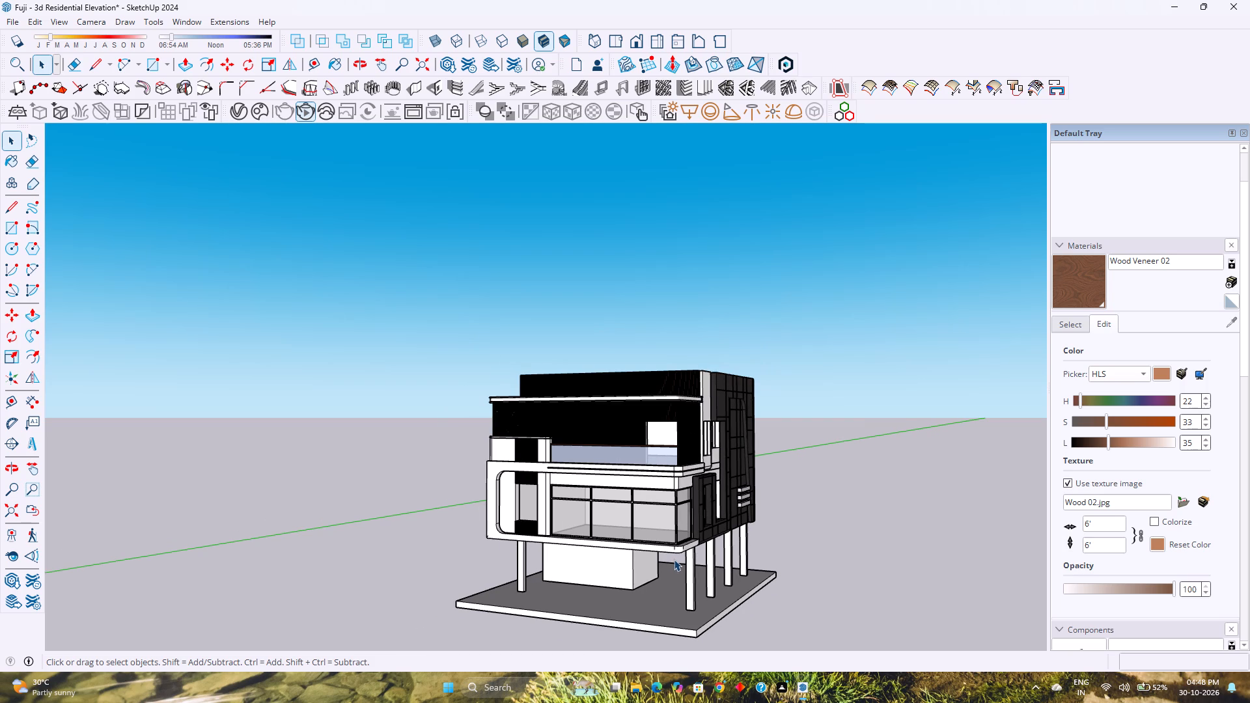
middle_click(679, 555)
middle_click(662, 547)
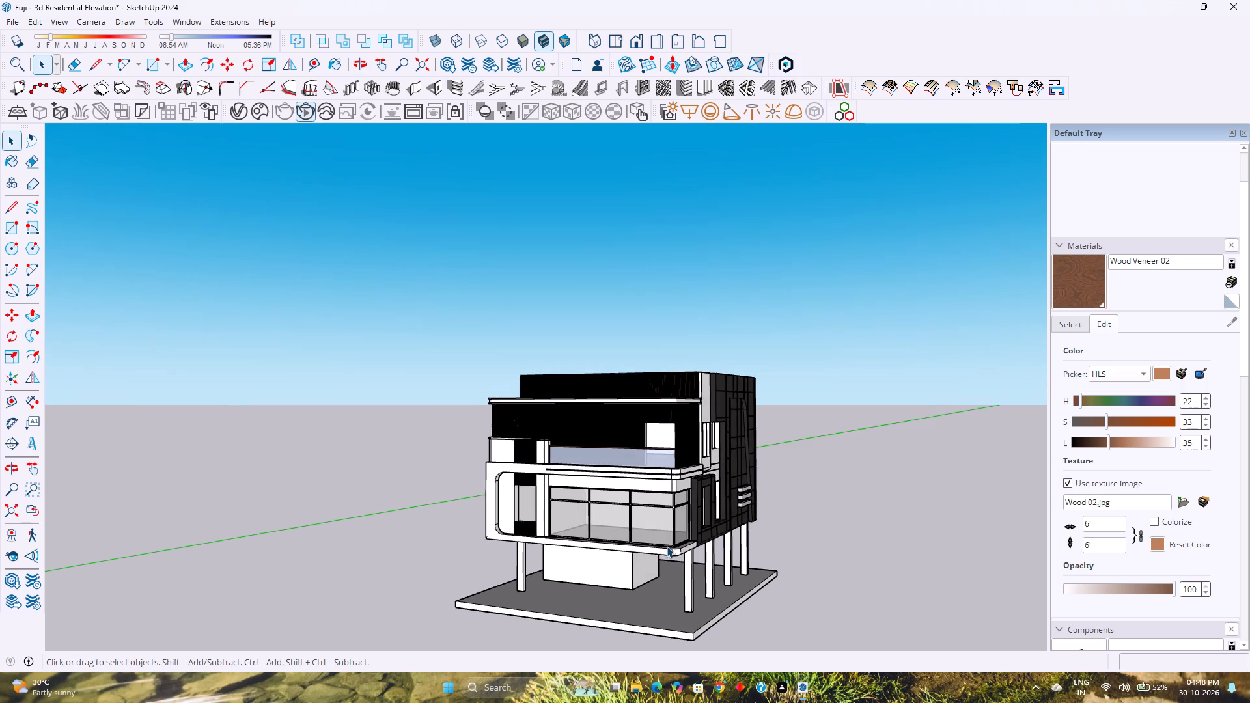
scroll(667, 545, "down", 4)
middle_click_drag(667, 545, 679, 584)
middle_click(679, 584)
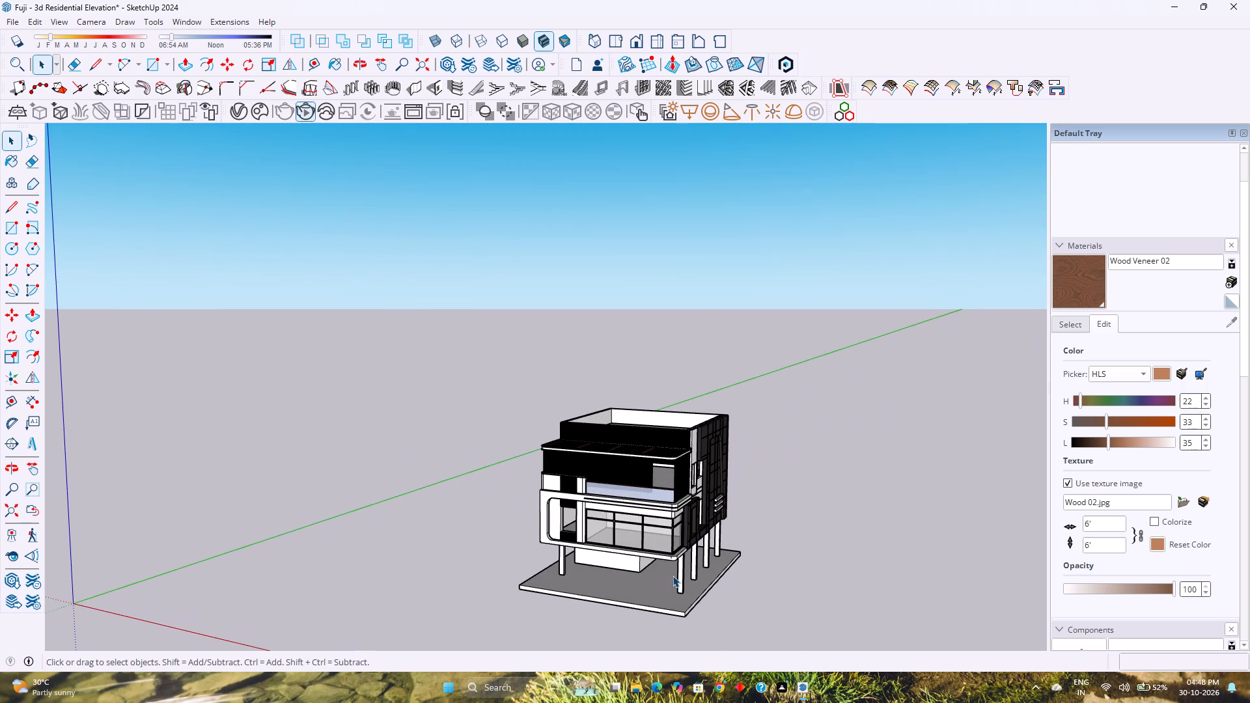
scroll(671, 569, "down", 4)
middle_click_drag(671, 568, 619, 501)
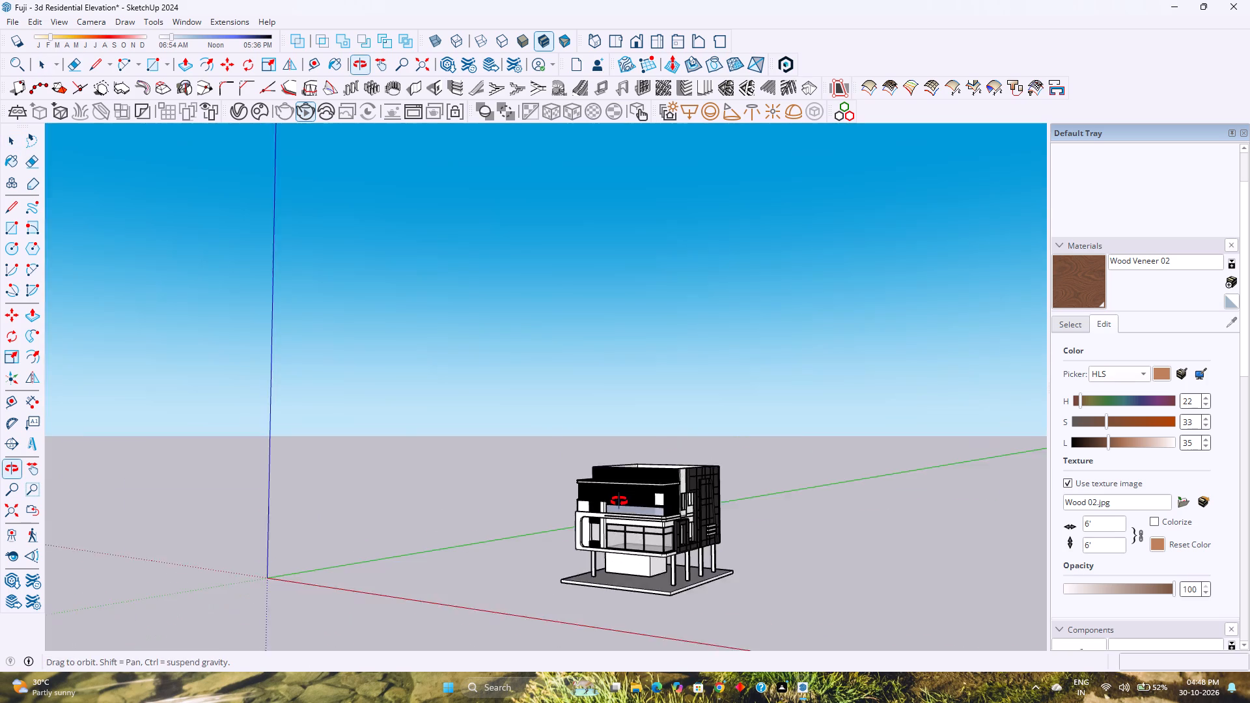
middle_click_drag(619, 501, 619, 489)
middle_click(620, 489)
scroll(658, 525, "up", 11)
middle_click_drag(658, 525, 673, 516)
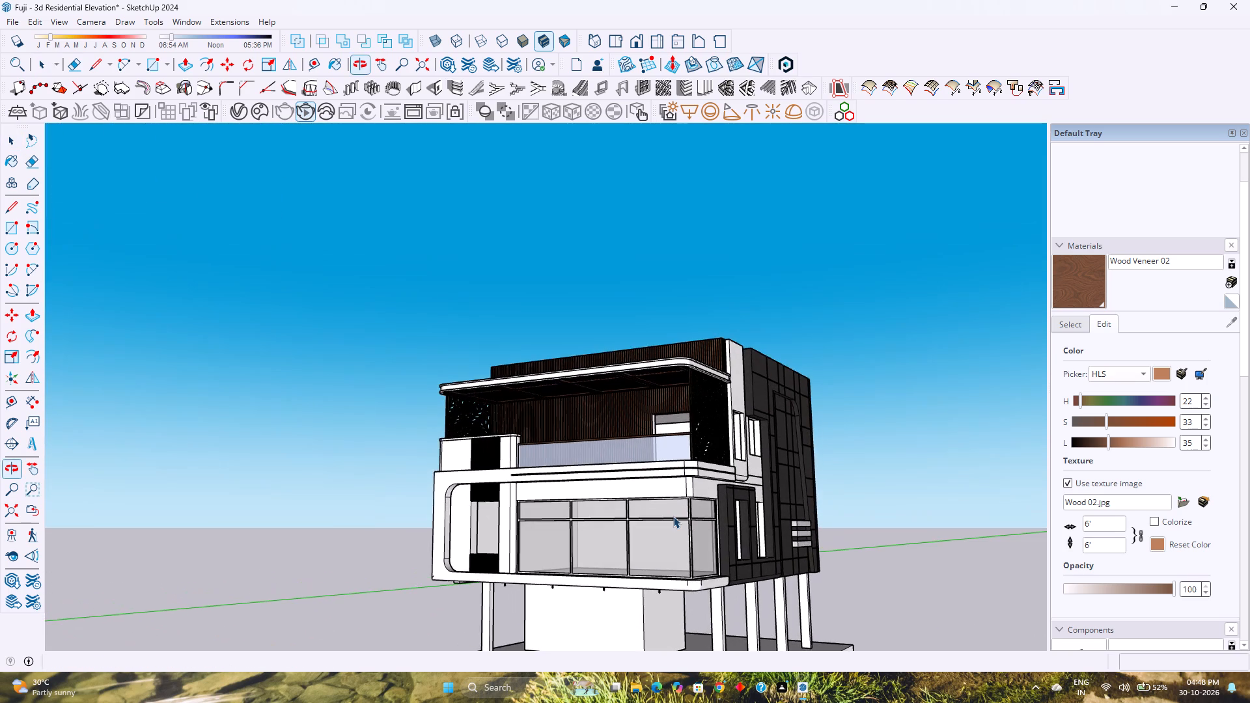
scroll(673, 516, "up", 4)
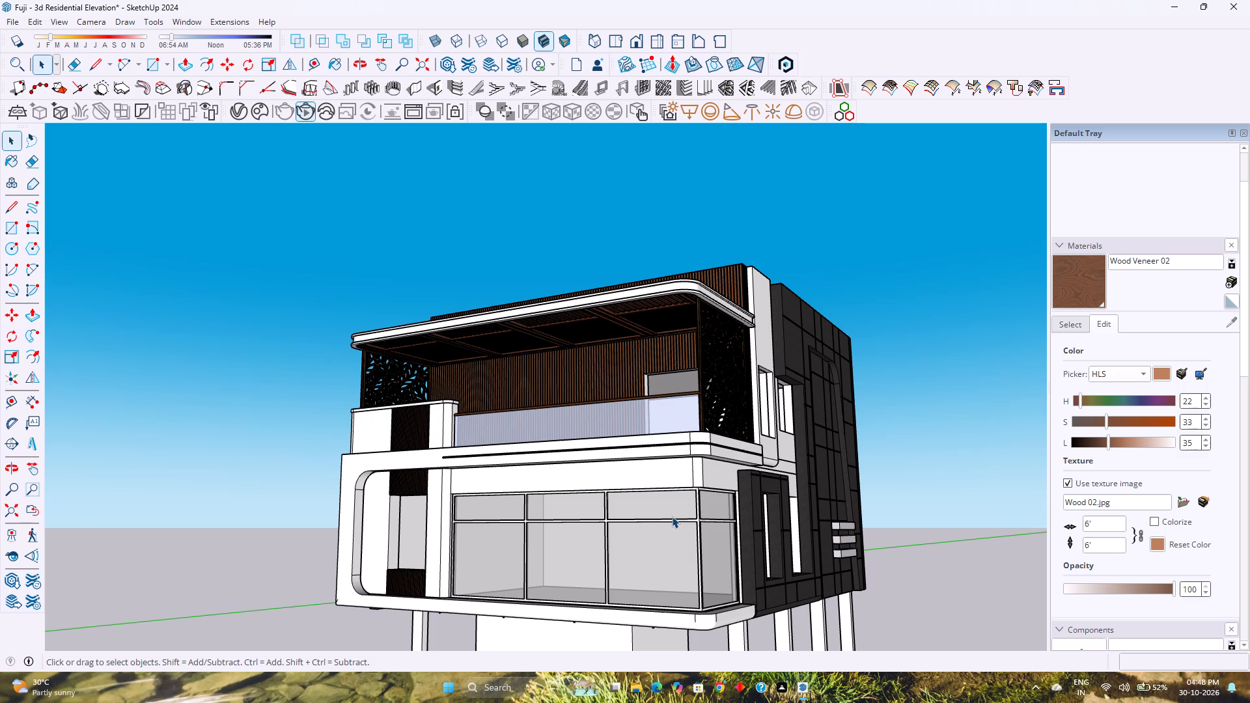
scroll(622, 486, "down", 13)
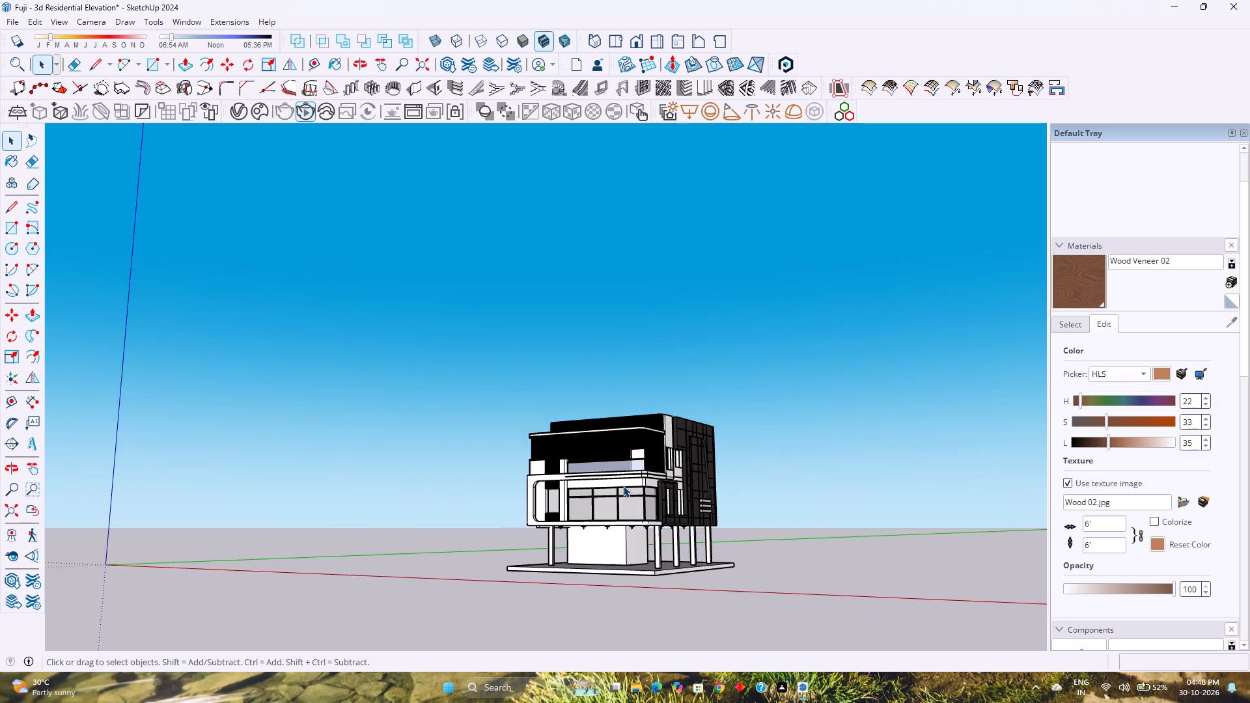
Inside the house group, offset the outline of the base slab's top face inward by 1'.
middle_click_drag(615, 497, 672, 633)
middle_click(672, 633)
scroll(650, 572, "up", 8)
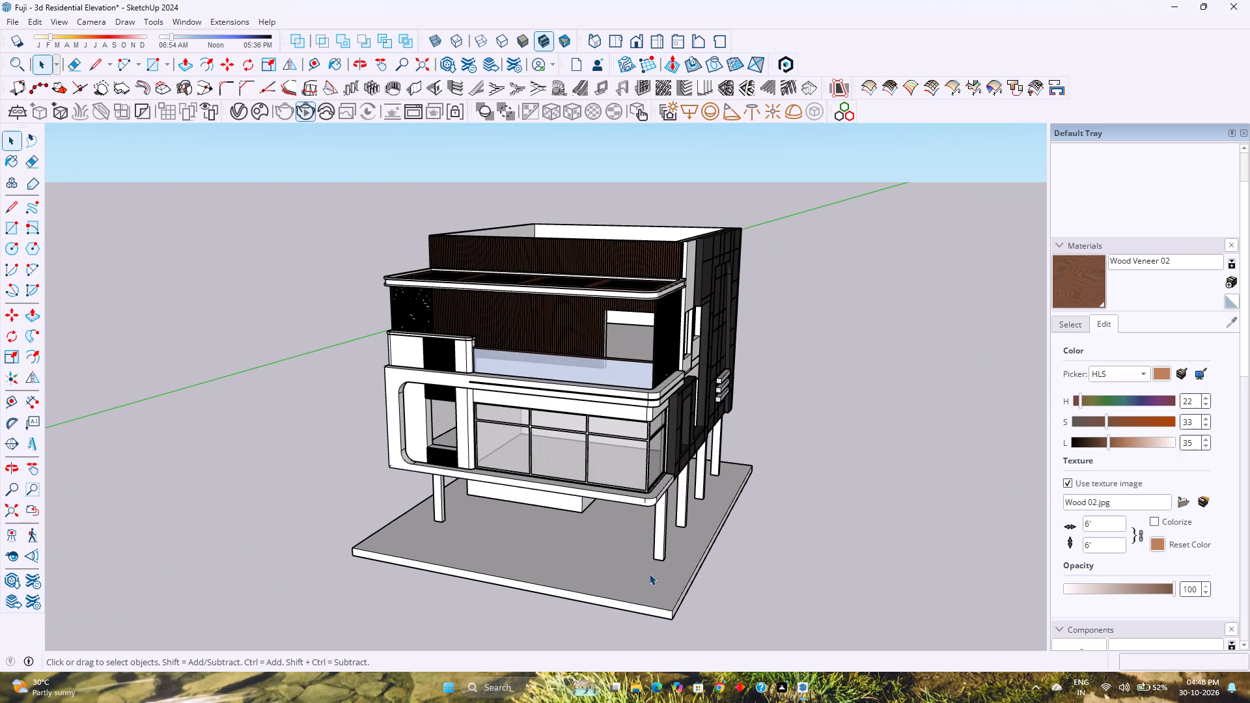
double_click(648, 576)
double_click(634, 586)
left_click(634, 586)
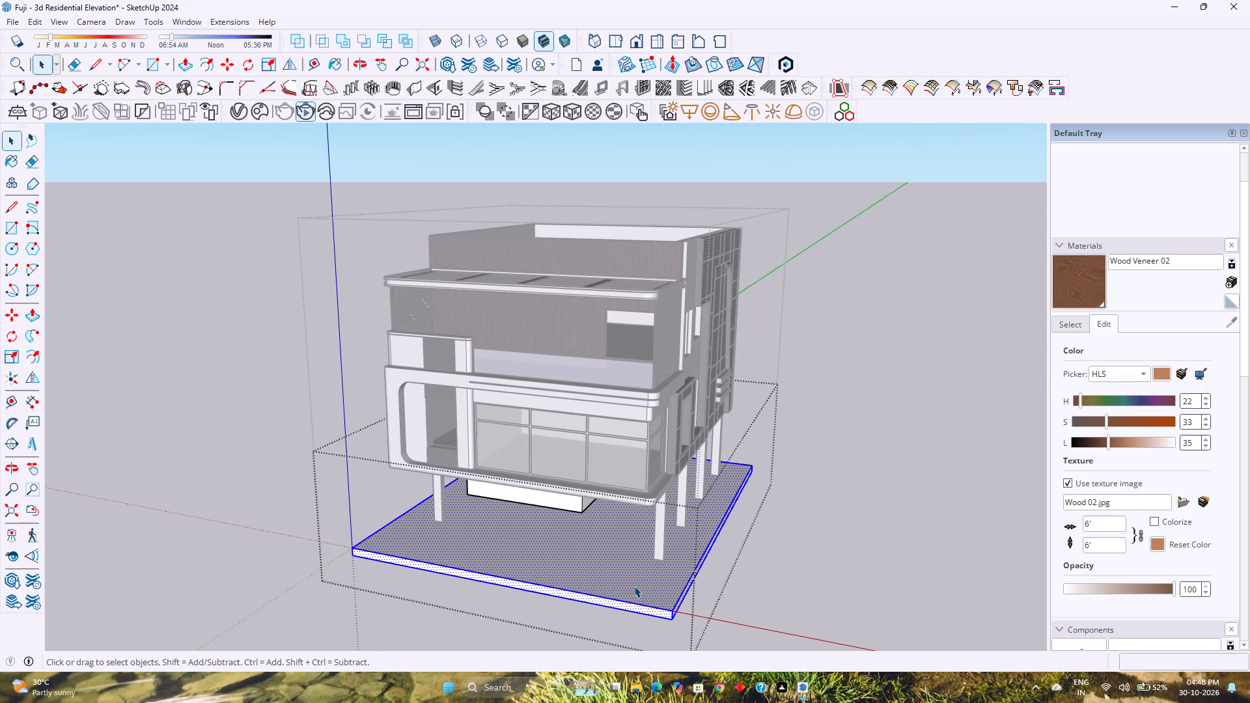
left_click(634, 586)
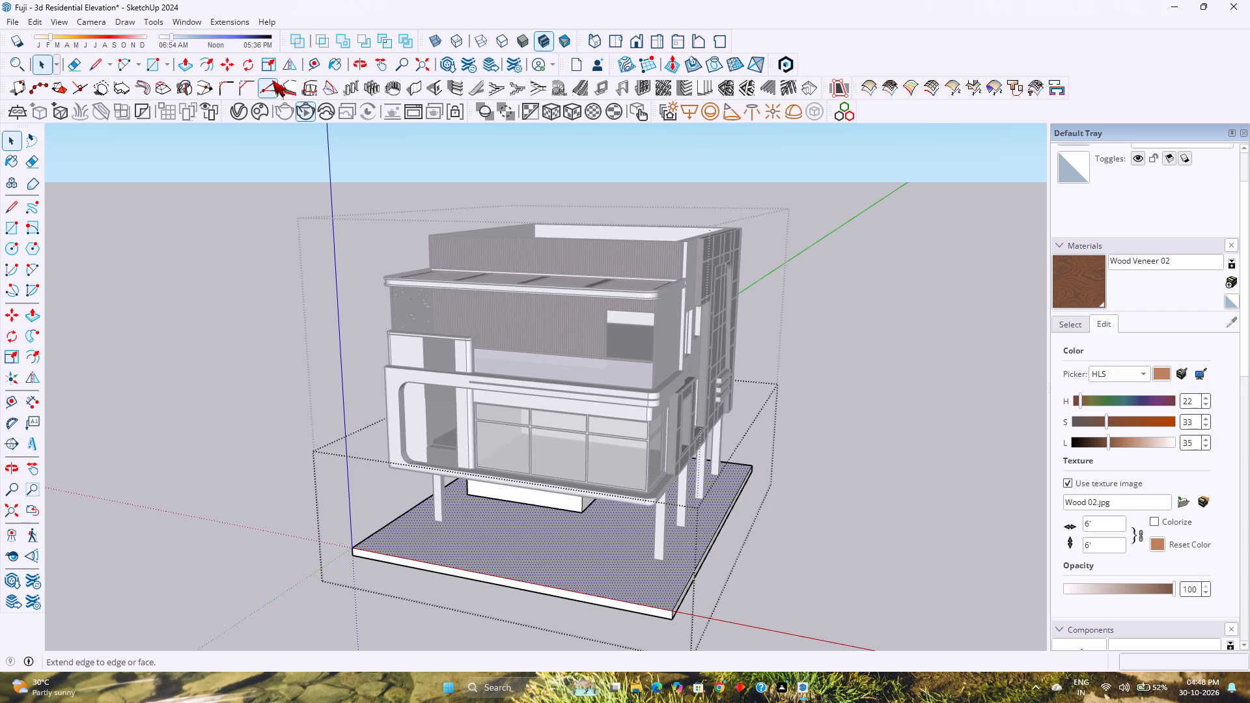
left_click(211, 68)
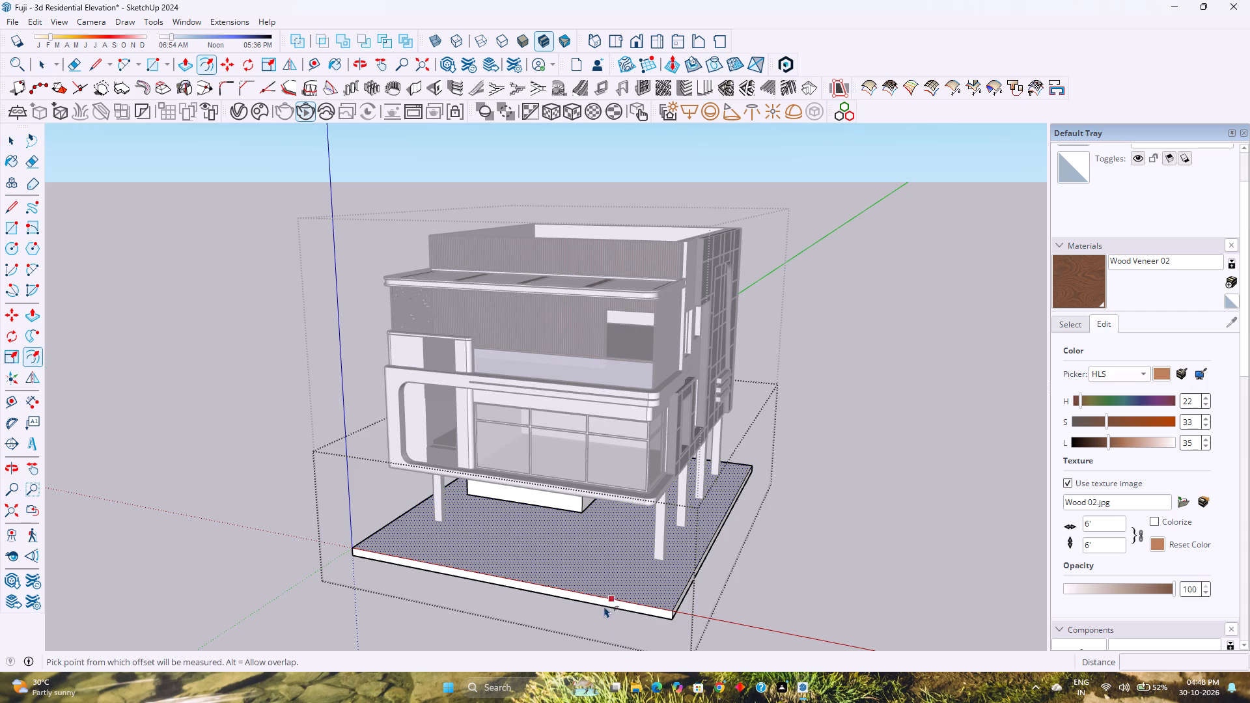
left_click(597, 598)
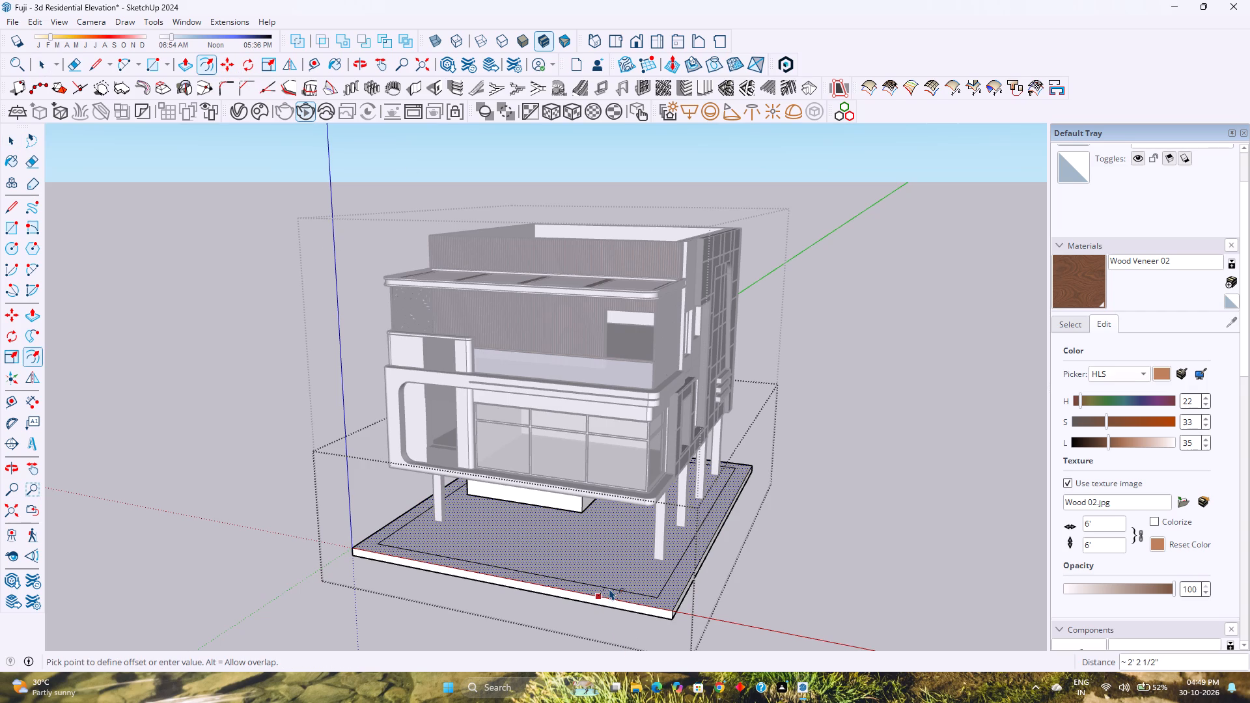
key("9")
key("Return")
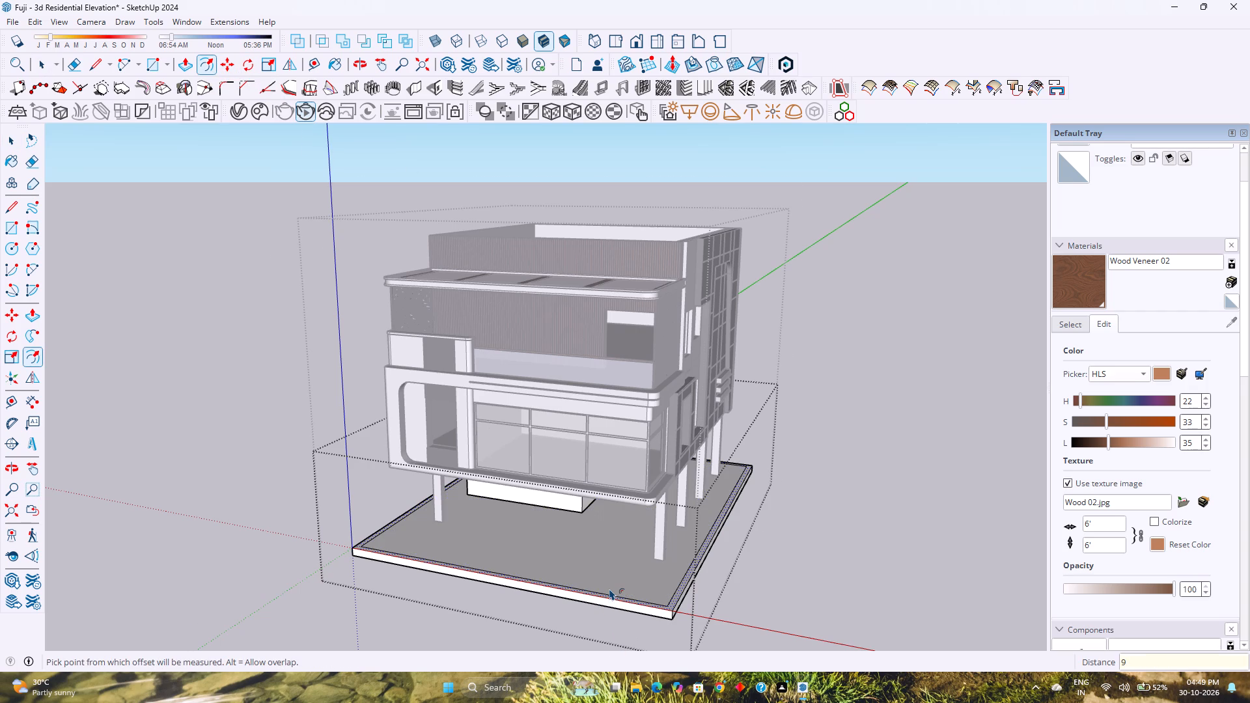
scroll(609, 588, "up", 5)
type("1'")
key("Return")
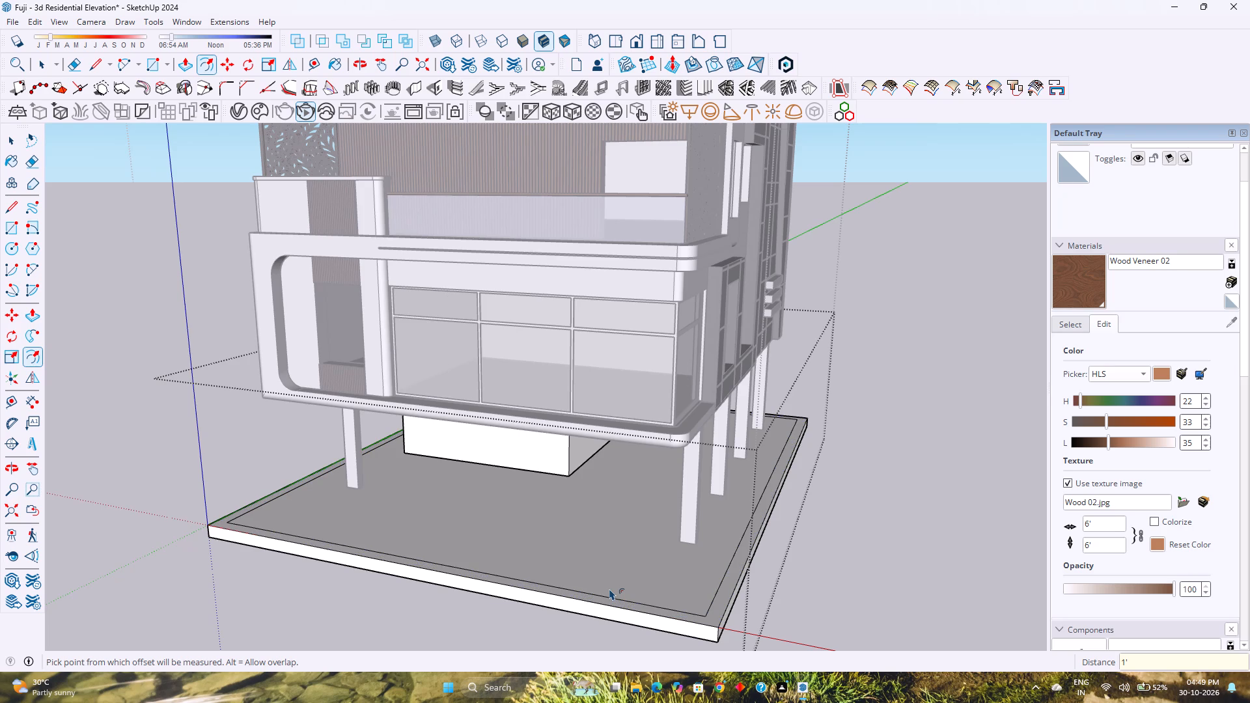
key("space")
Make a group from the narrow border face and its edges around the base slab's perimeter.
scroll(715, 603, "up", 2)
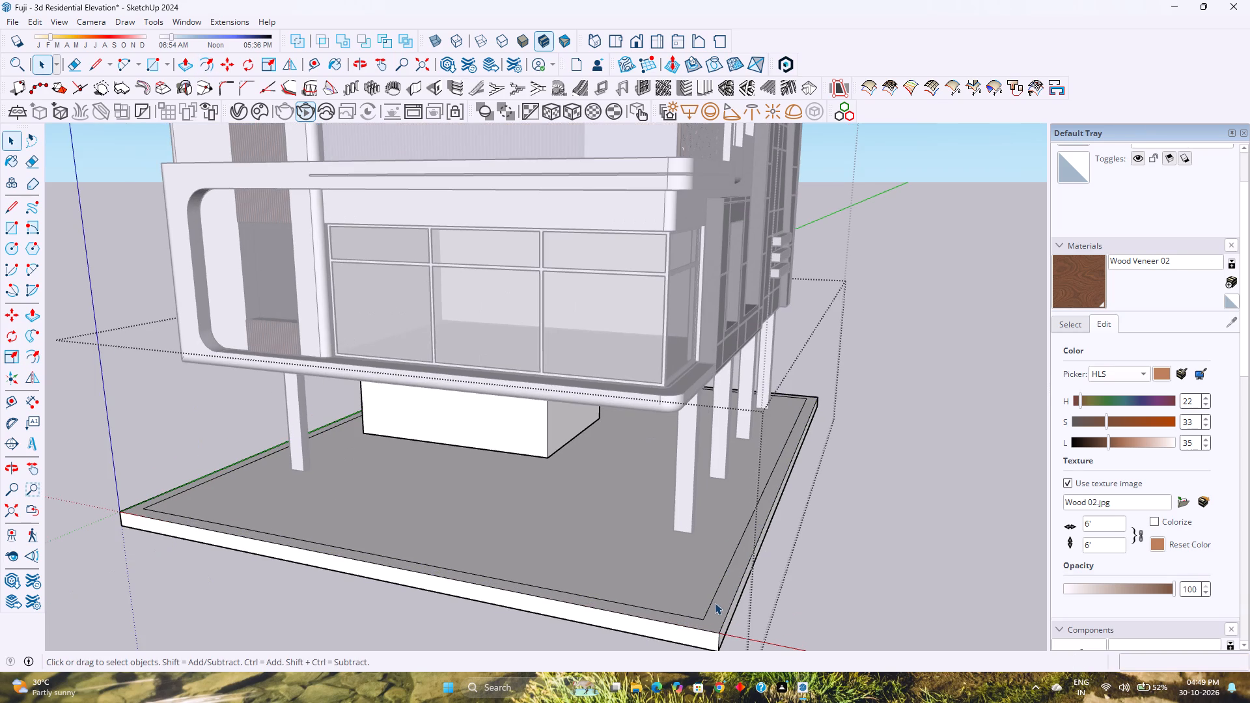
double_click(717, 602)
right_click(717, 602)
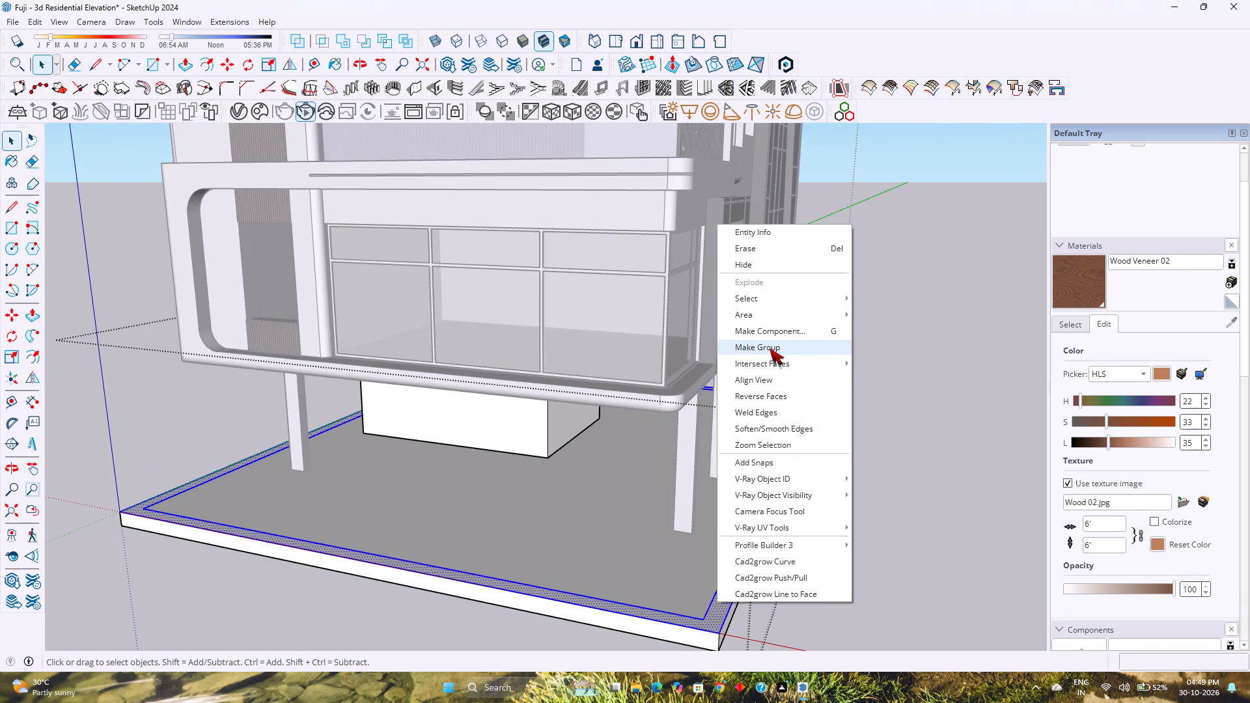
left_click(768, 346)
Inside the border group, push/pull the perimeter strip upward 5'5" to form a boundary wall.
double_click(734, 576)
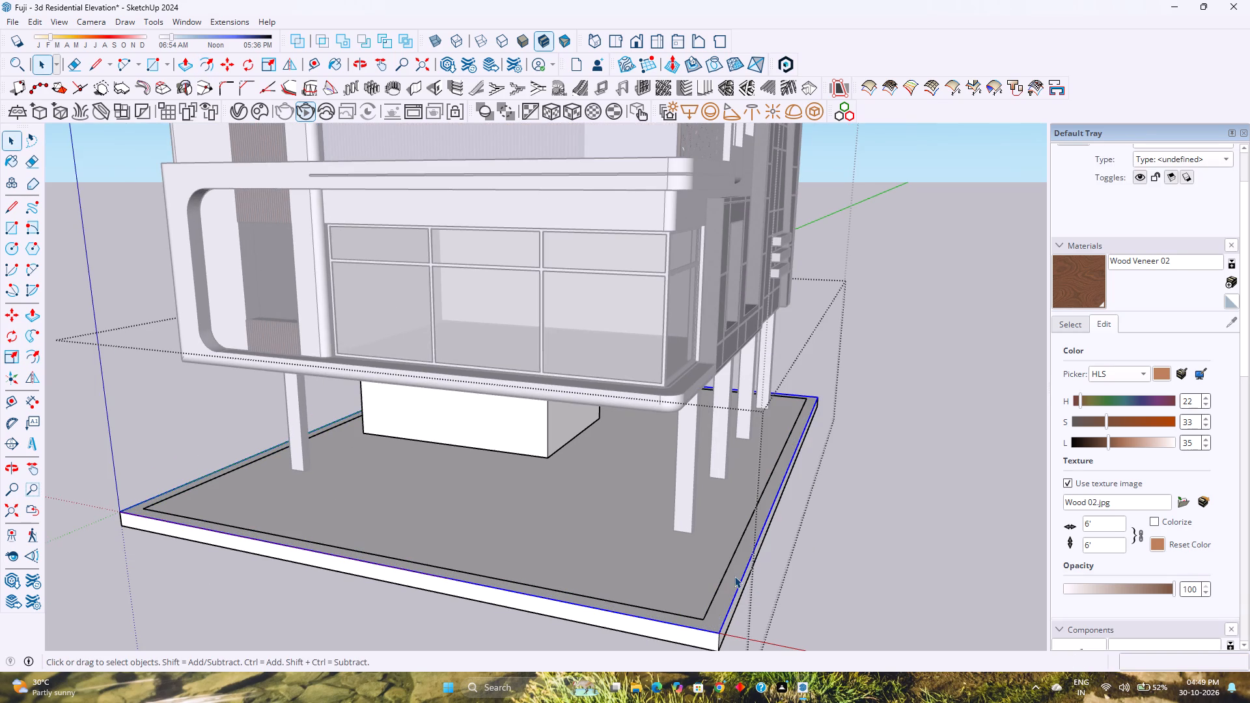
key("p")
left_click(734, 577)
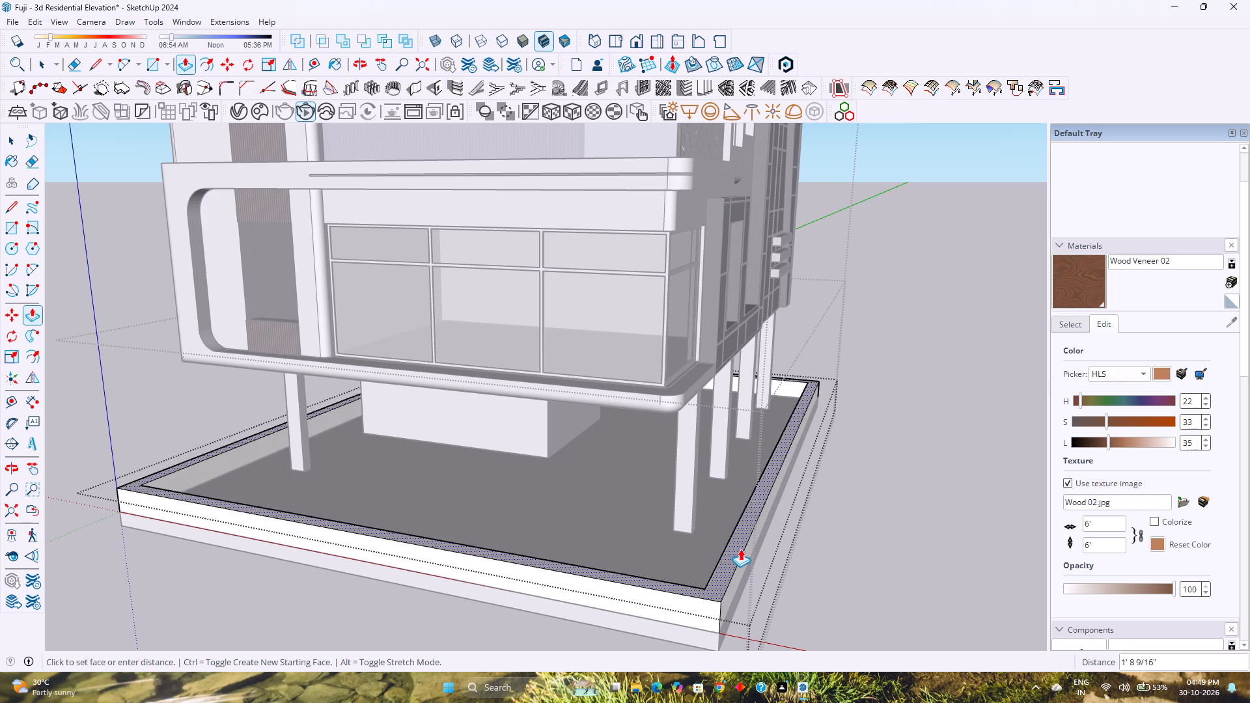
type("6'")
key("Return")
type("5'")
key("Return")
type("5'5'")
key("BackSpace")
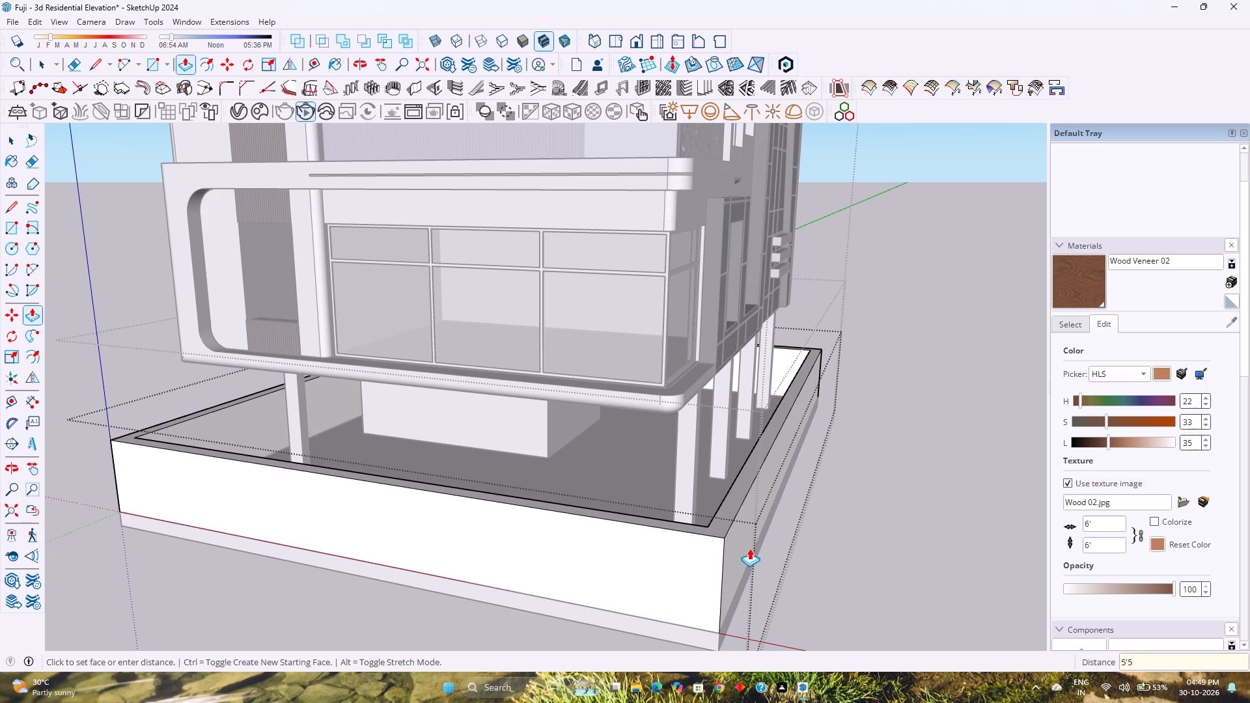
key("Return")
key("space")
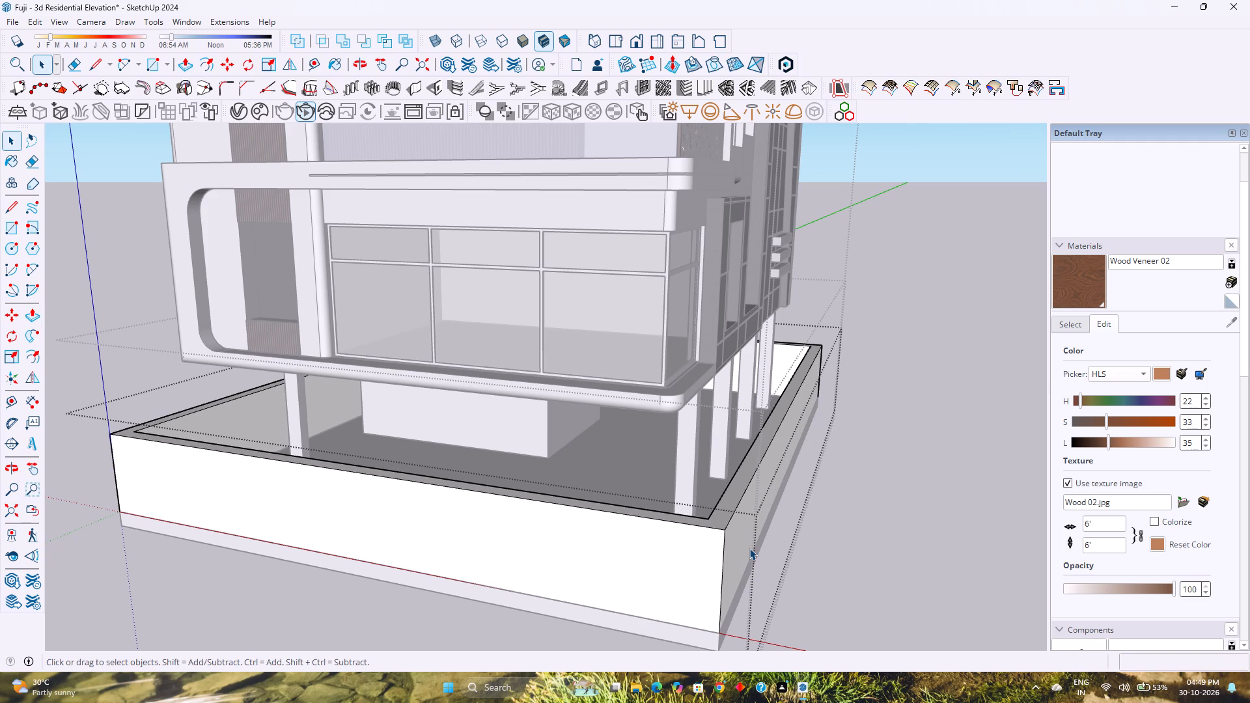
key("Escape")
Inspect the boundary wall around the house from low and front angles.
scroll(751, 540, "down", 2)
middle_click_drag(740, 564, 682, 441)
scroll(682, 441, "down", 2)
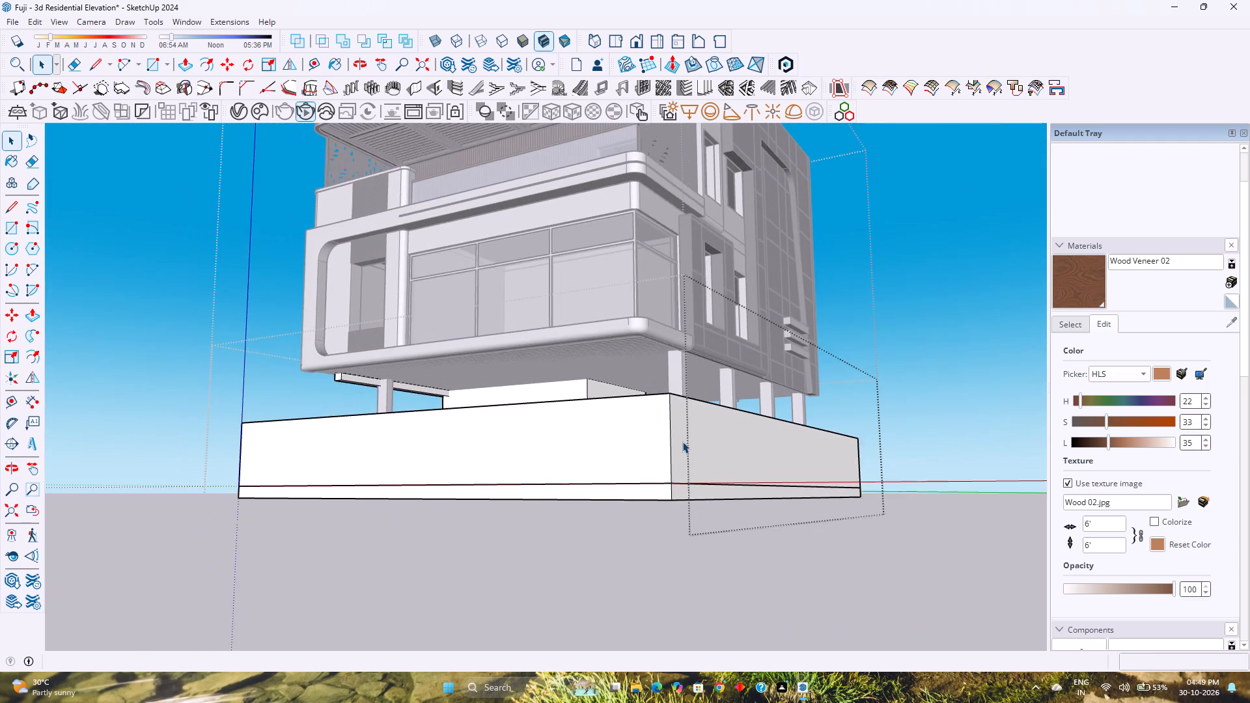
scroll(678, 441, "up", 2)
middle_click_drag(678, 441, 736, 507)
middle_click(736, 507)
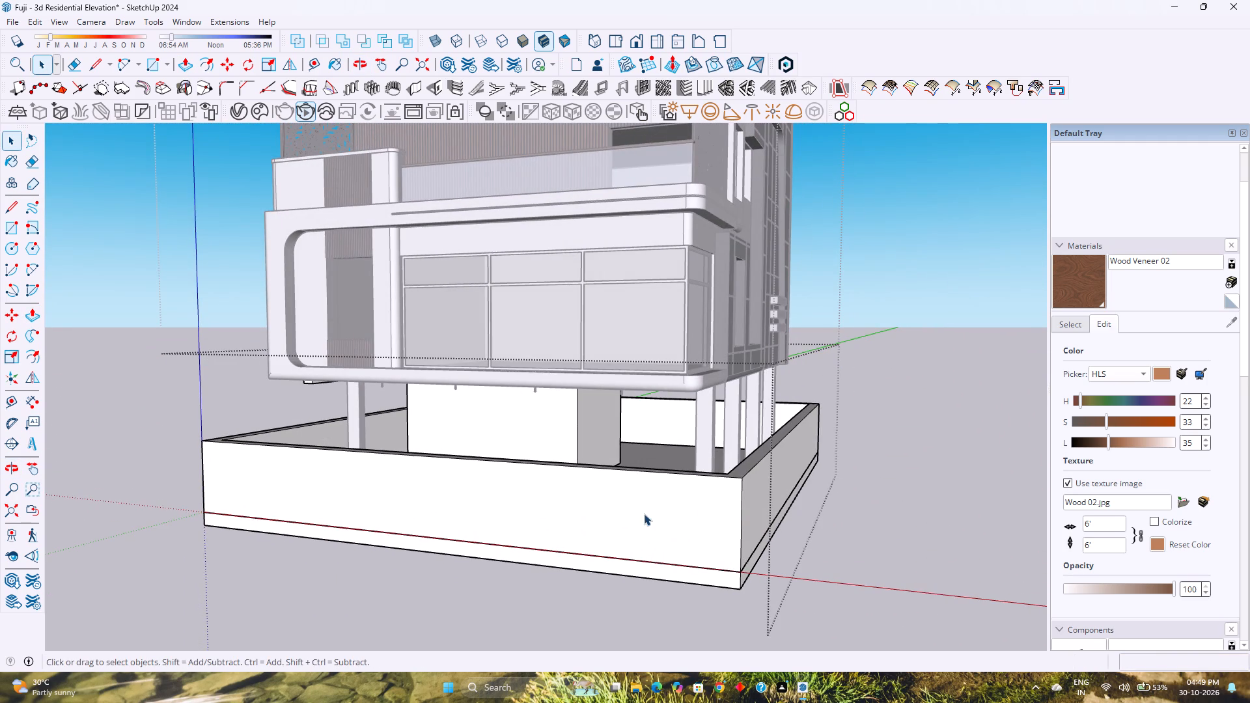
middle_click_drag(644, 514, 631, 487)
Inside the boundary wall group, place a vertical guide on the front face 1' from the corner edge nearest the dark-panelled side.
left_click(613, 495)
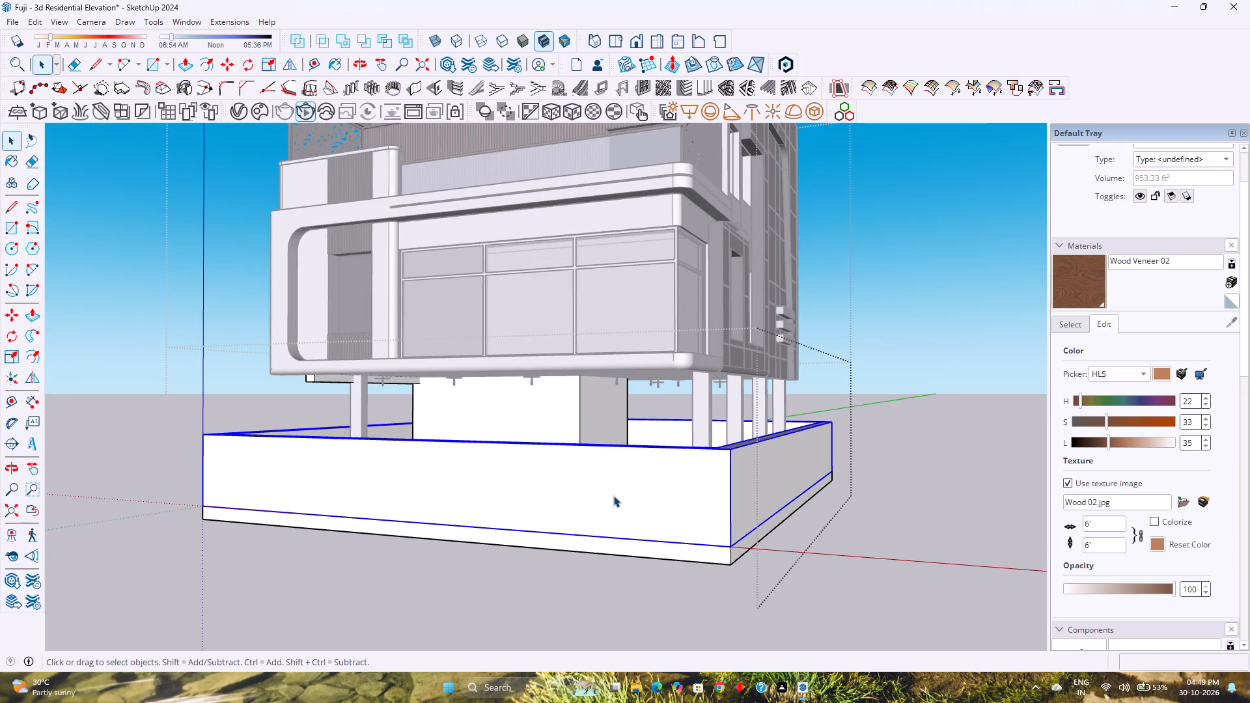
double_click(613, 495)
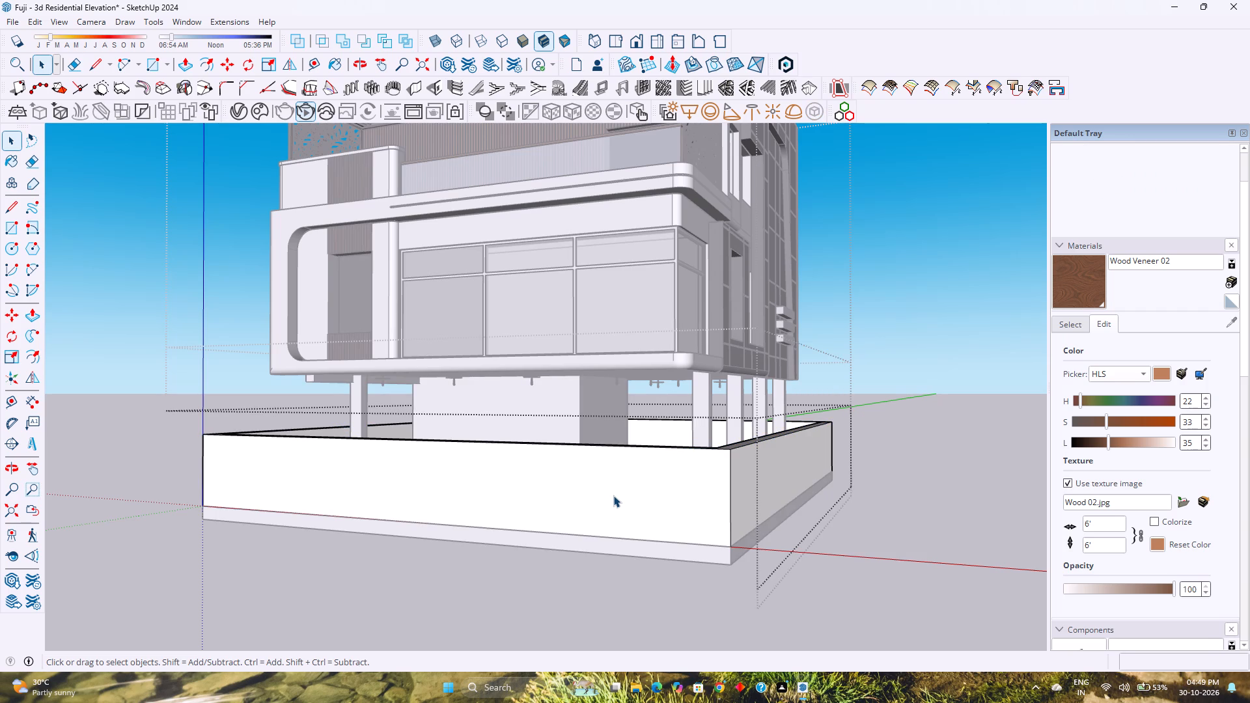
scroll(613, 495, "down", 3)
scroll(613, 495, "up", 3)
scroll(613, 495, "down", 3)
scroll(613, 495, "up", 3)
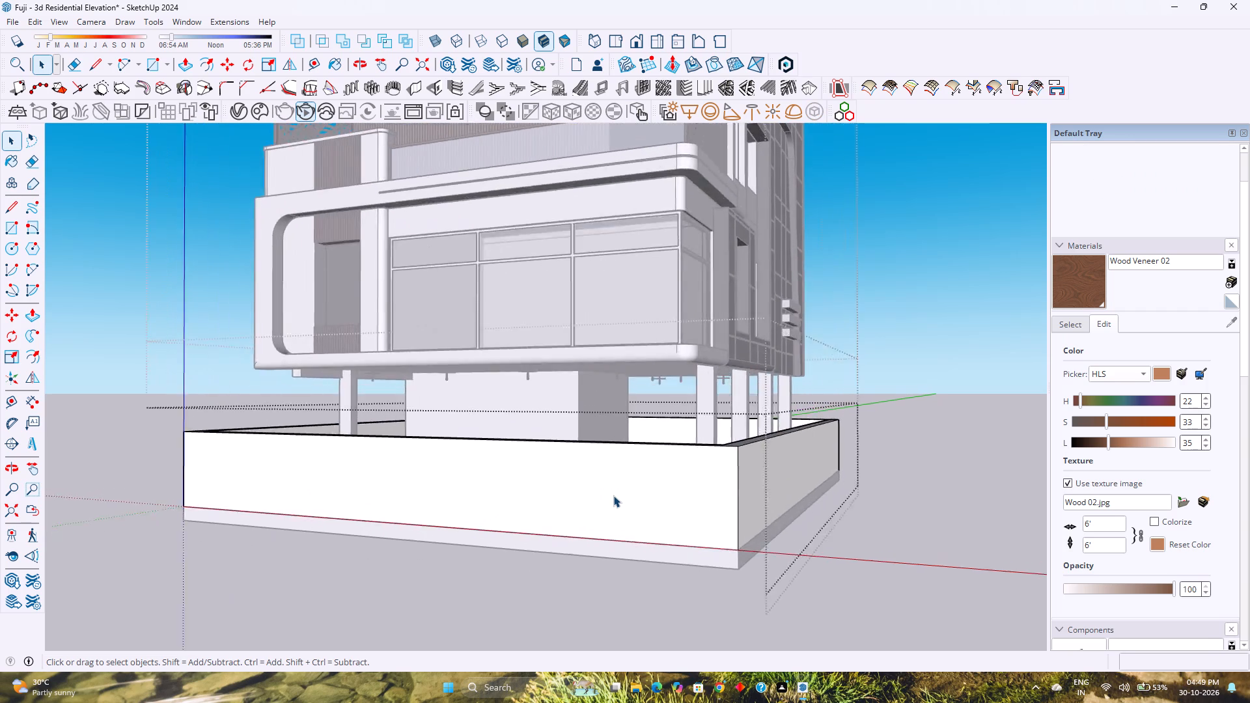
scroll(613, 495, "down", 7)
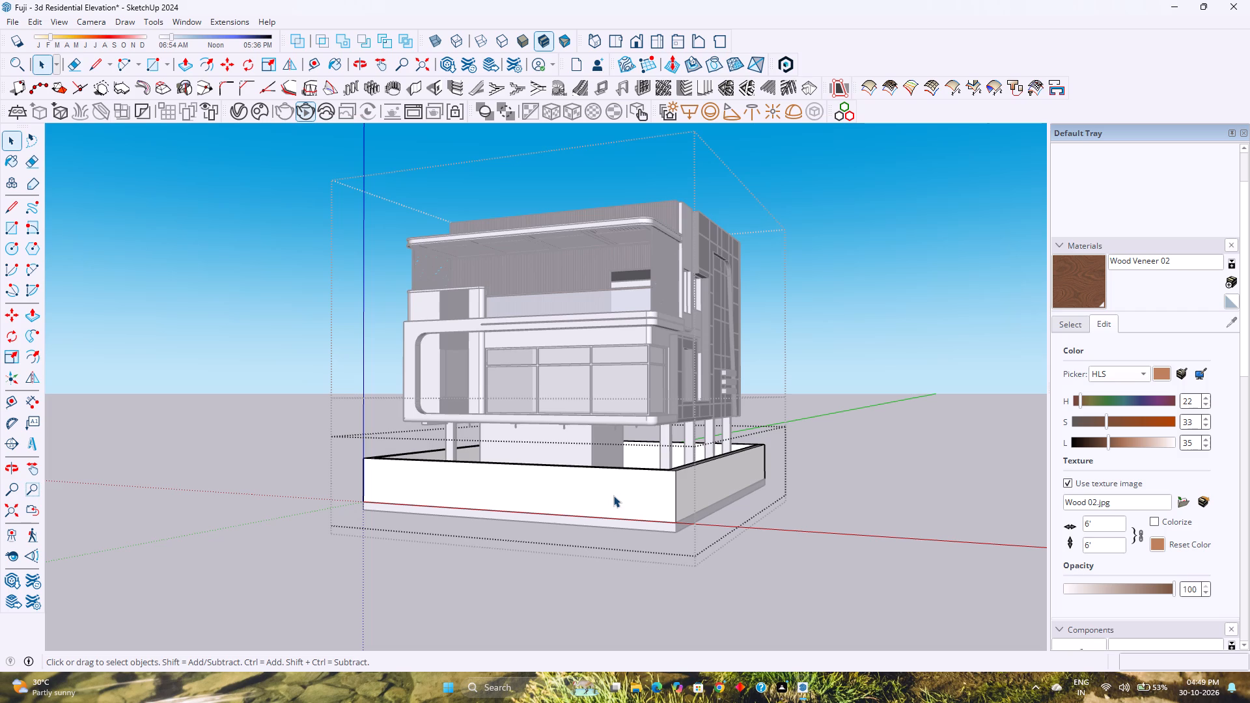
left_click(674, 486)
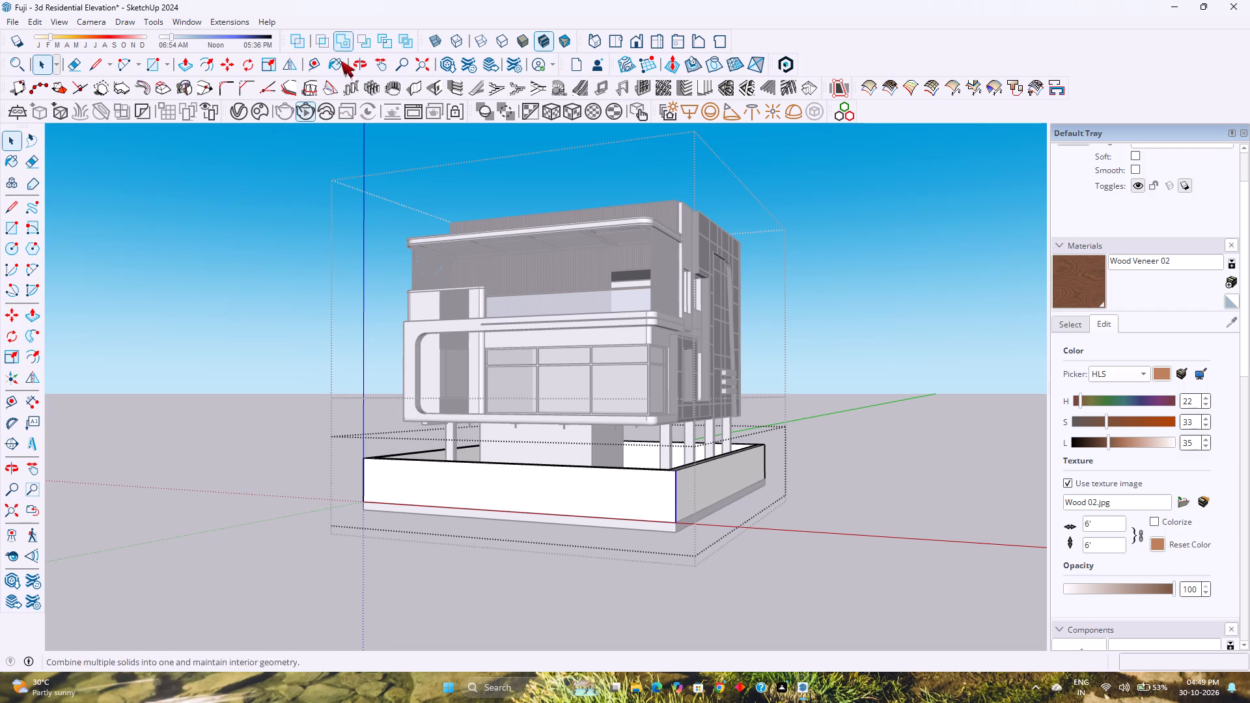
left_click(316, 73)
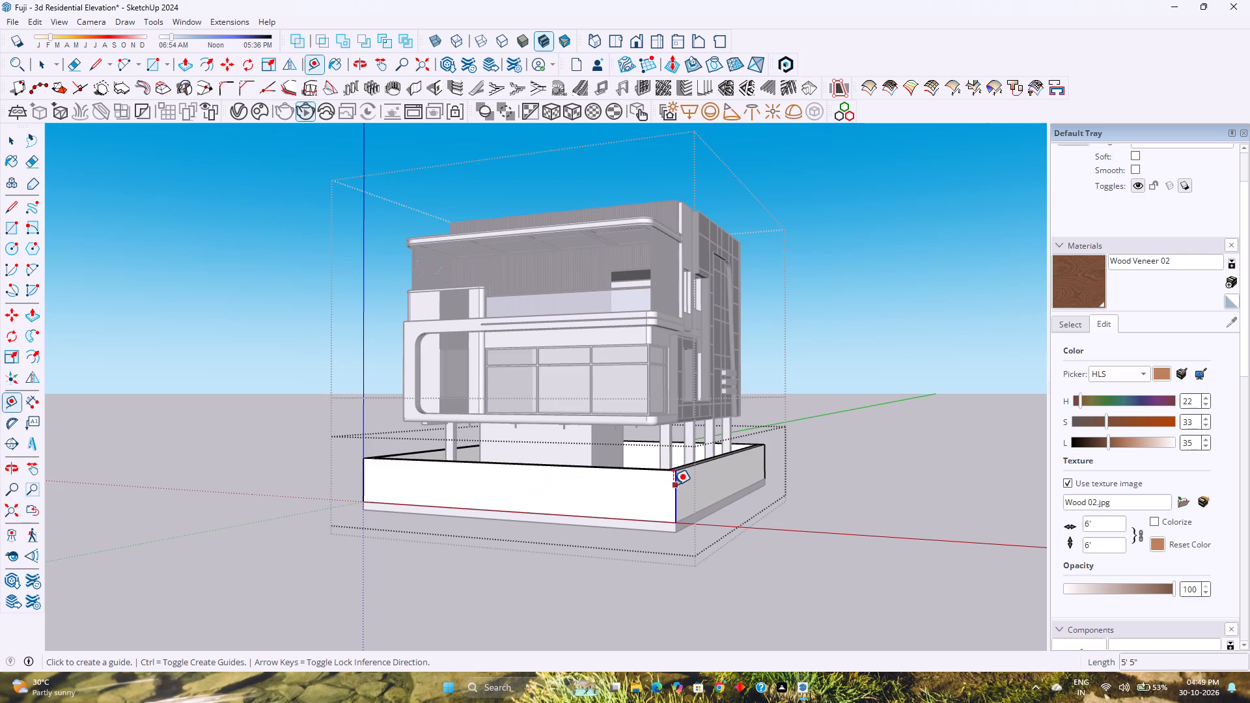
scroll(673, 485, "up", 3)
left_click(673, 485)
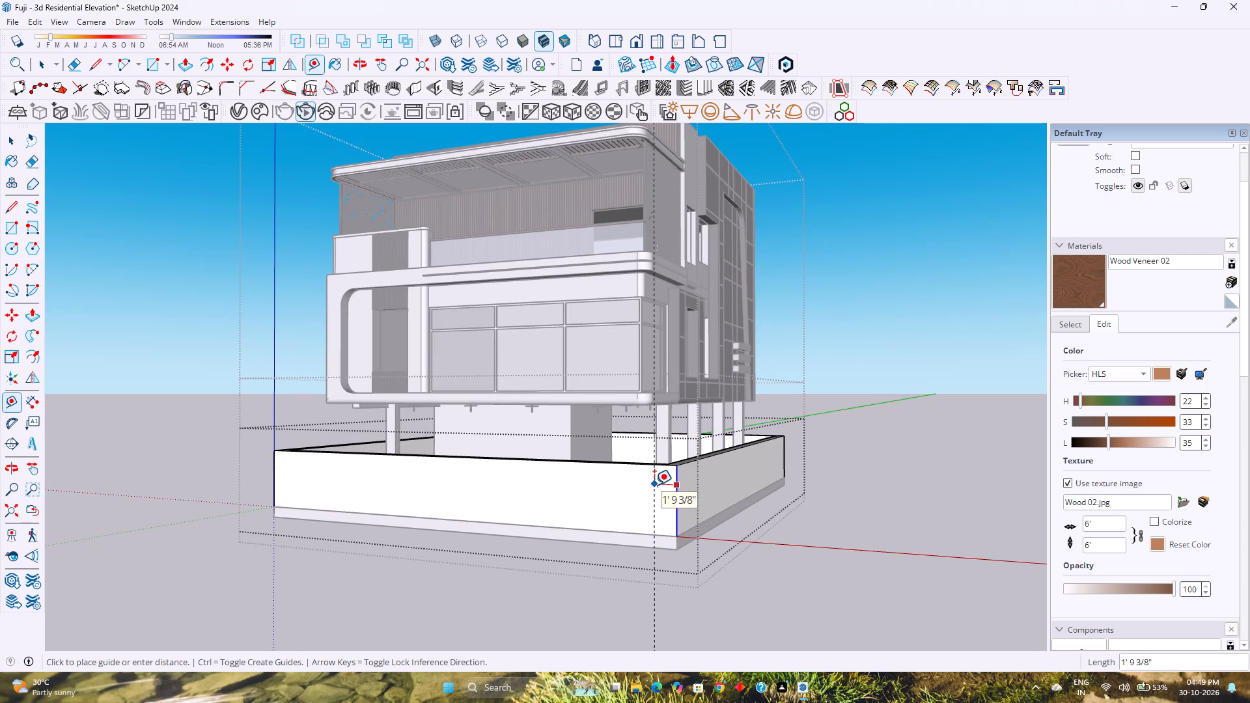
type("1'")
key("Return")
Place a second vertical guide on the front boundary wall 10' from the guide near the corner, away from that corner.
scroll(654, 485, "up", 6)
left_click(670, 480)
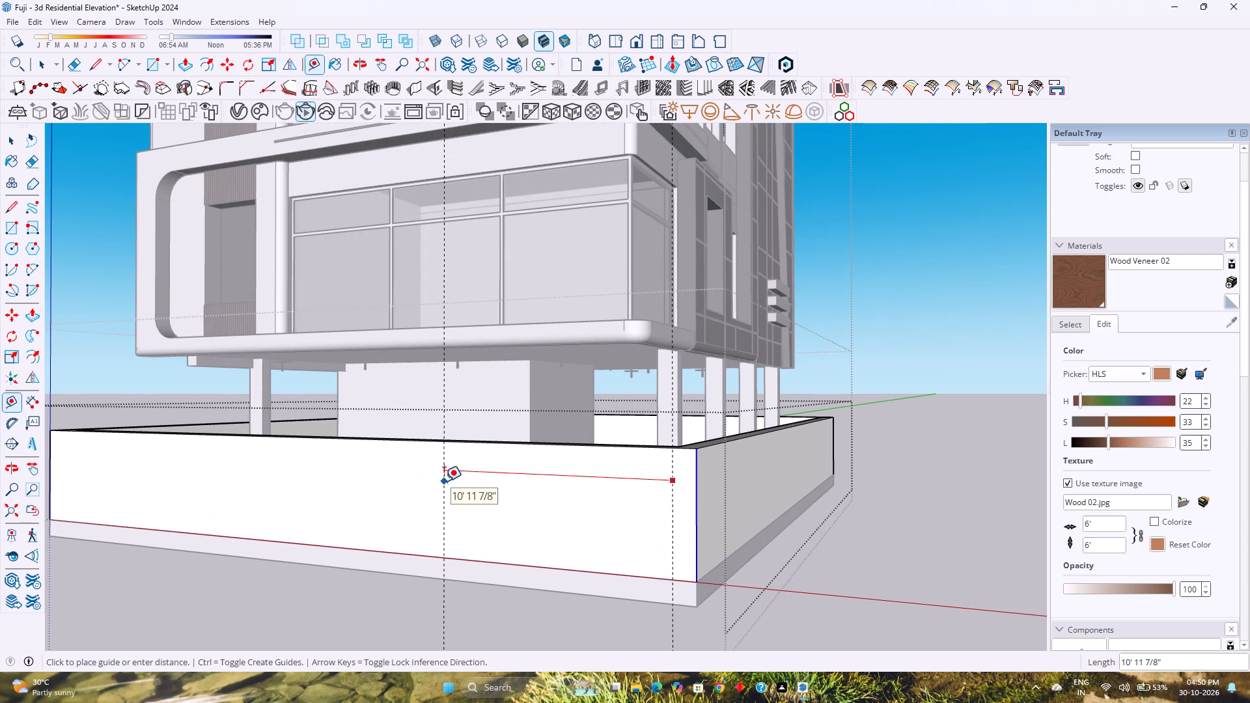
type("10'")
key("Return")
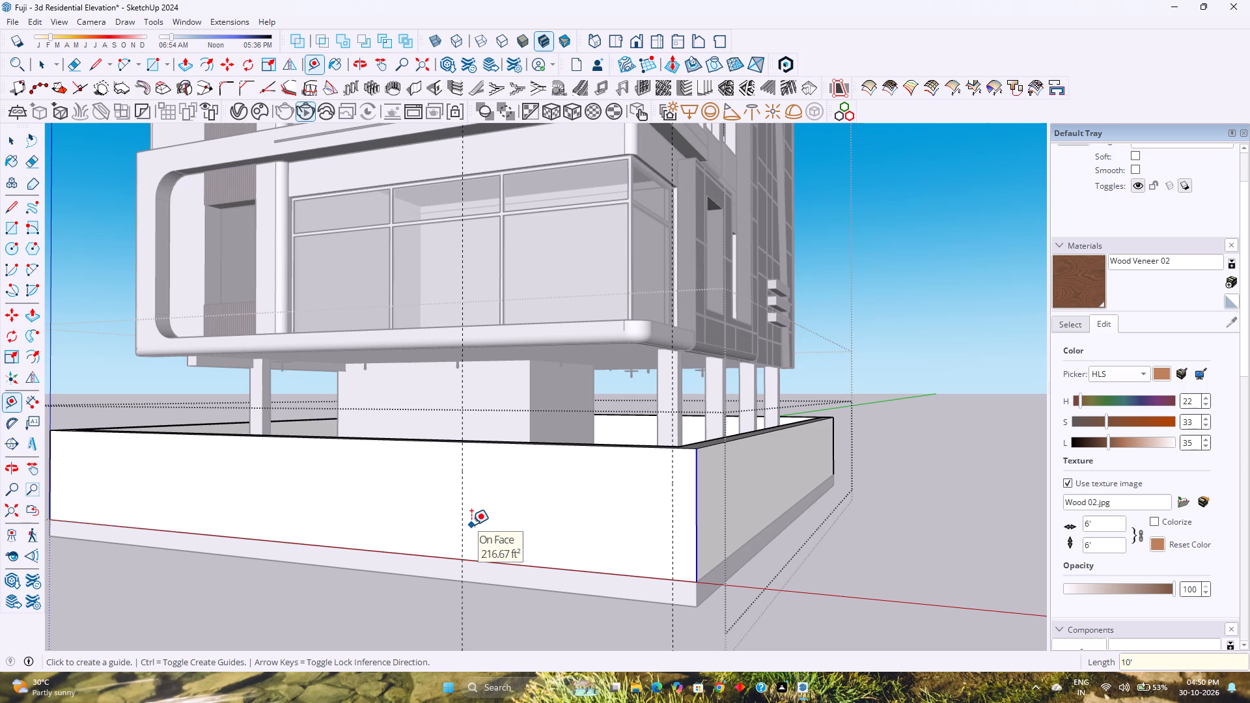
Draw a full-height rectangle between the two guides on the front boundary wall and push it in 1' to cut the gate opening.
key("r")
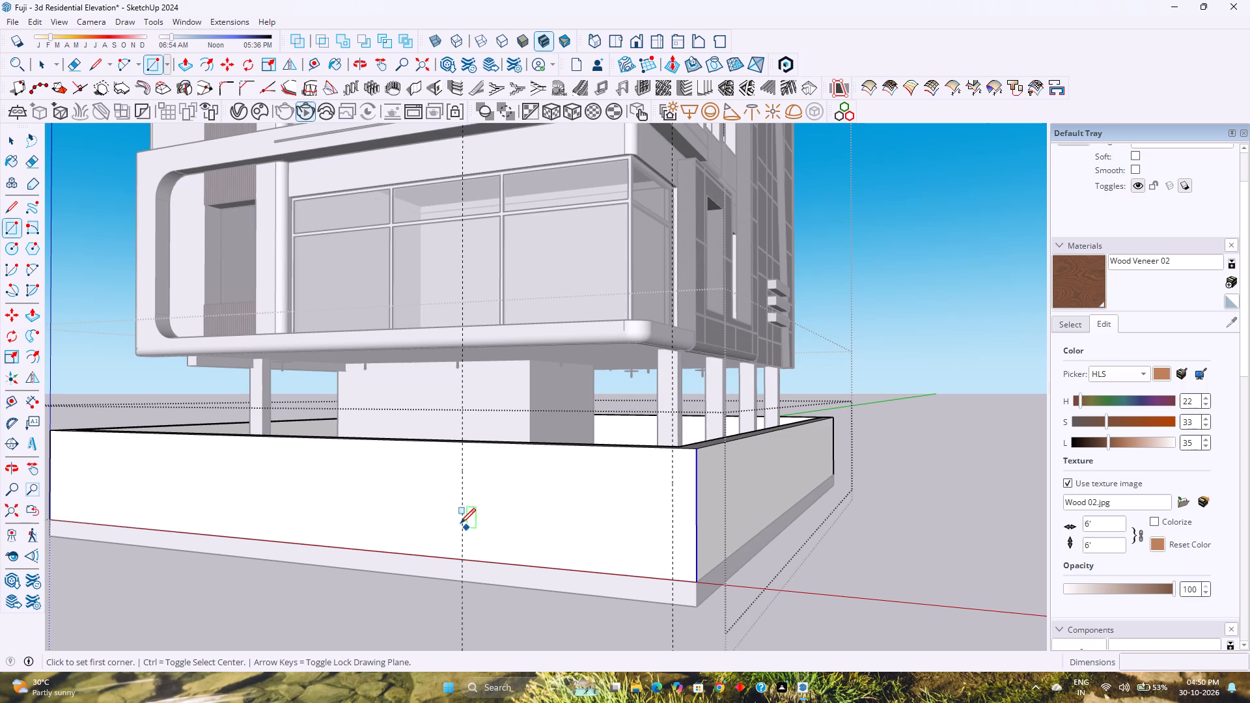
left_click(461, 442)
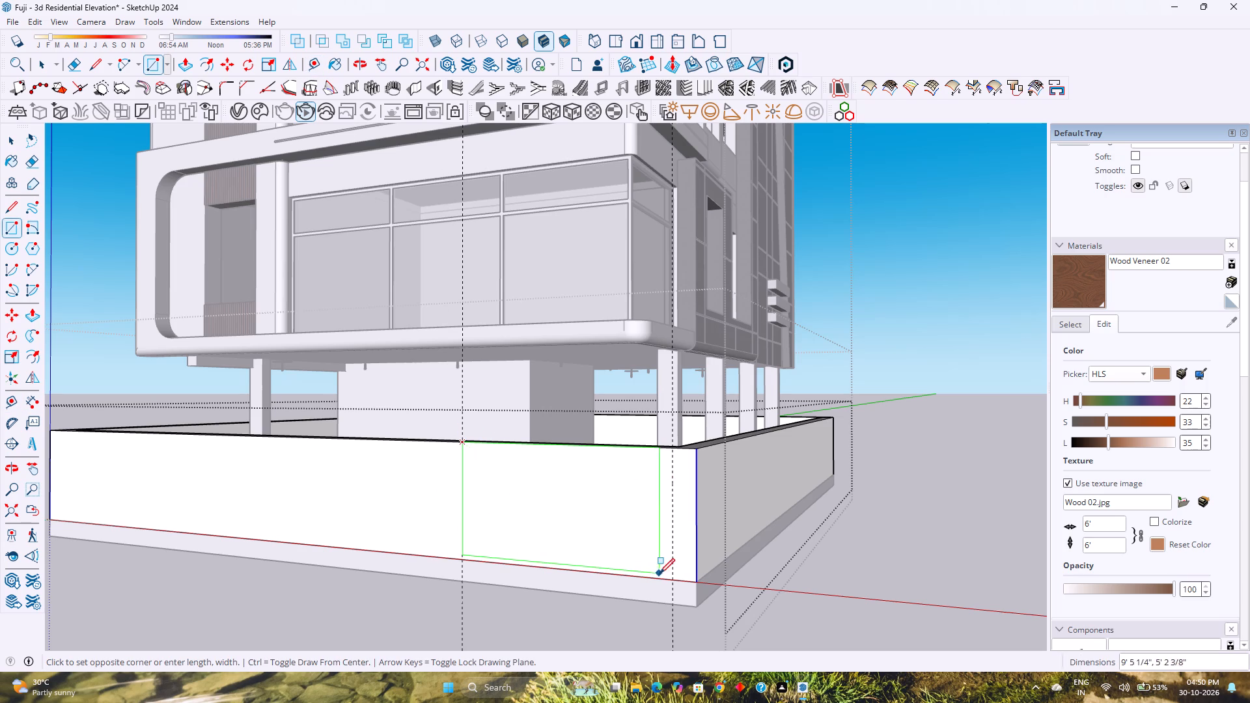
left_click(672, 578)
key("p")
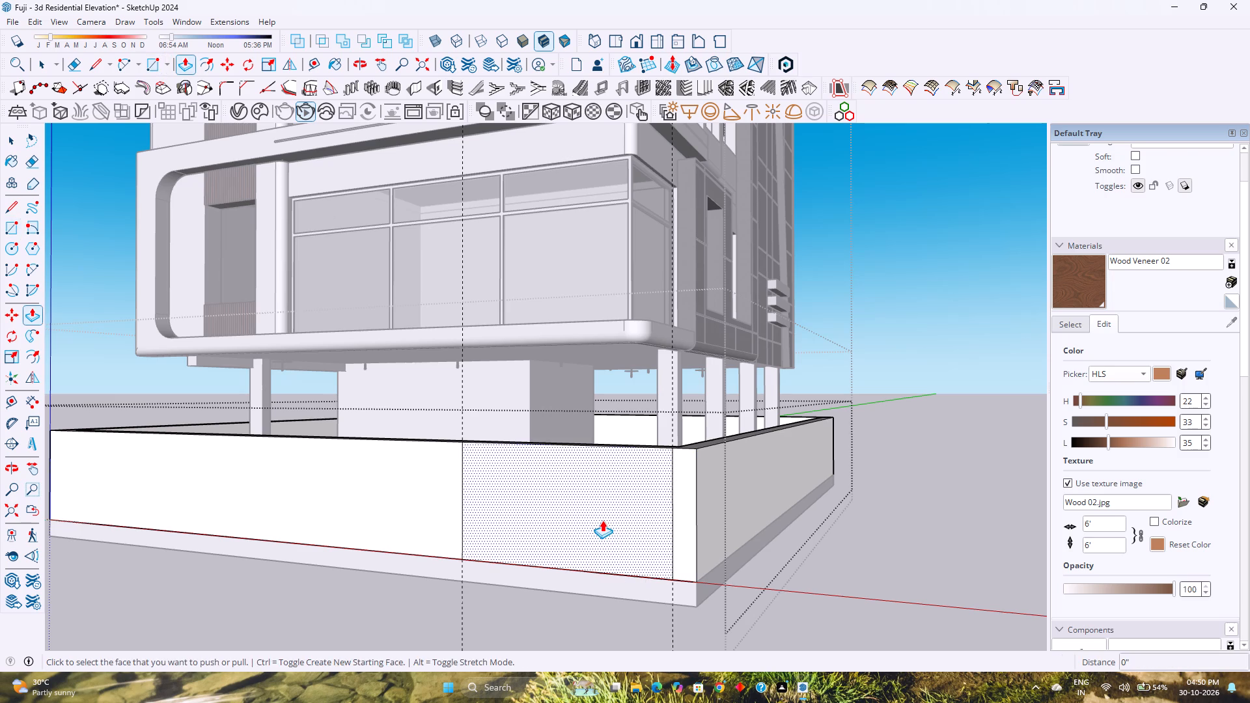
left_click(602, 520)
key("1")
key("apostrophe")
key("Return")
key("space")
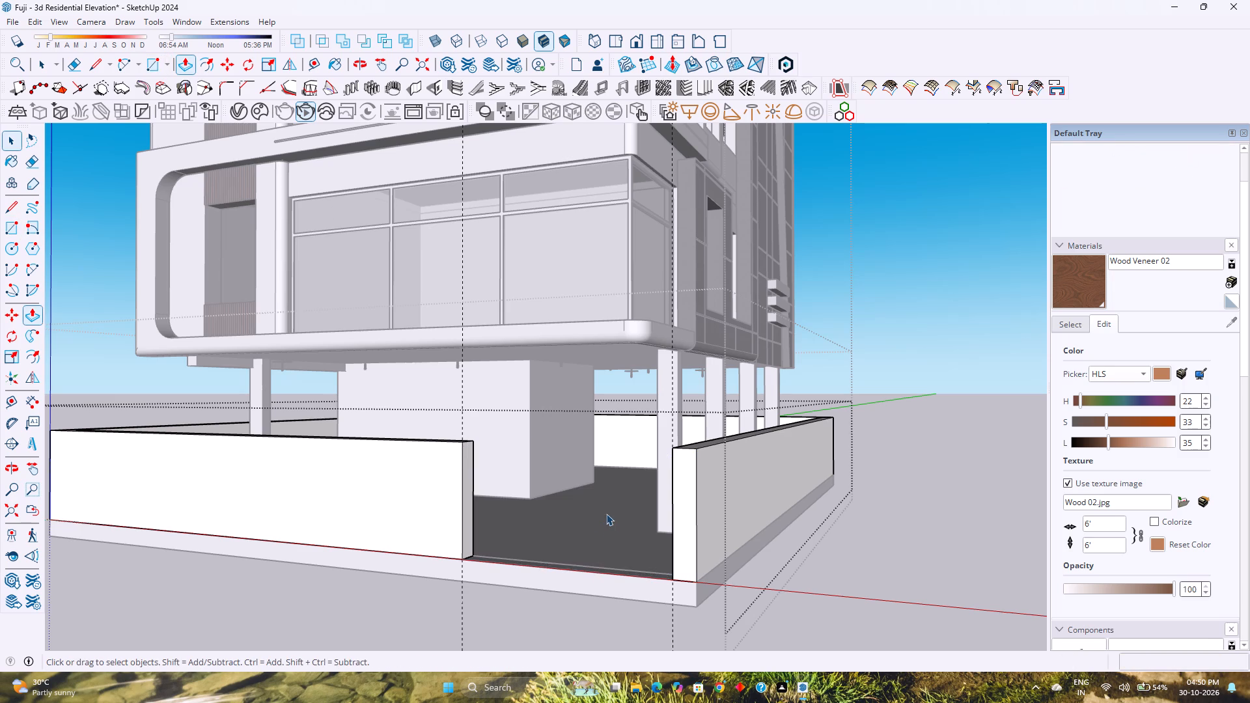
Delete all guides and exit the boundary wall group and its enclosing groups.
scroll(633, 528, "down", 2)
left_click(39, 23)
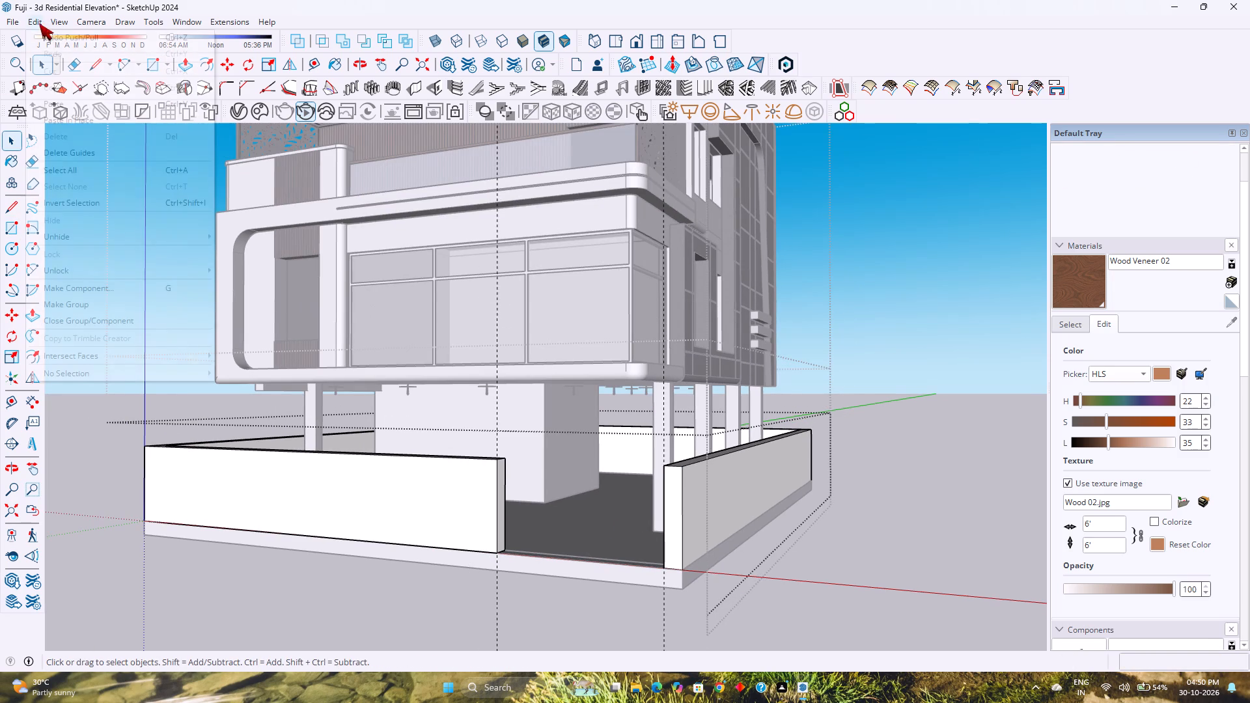
left_click(102, 153)
scroll(400, 404, "down", 2)
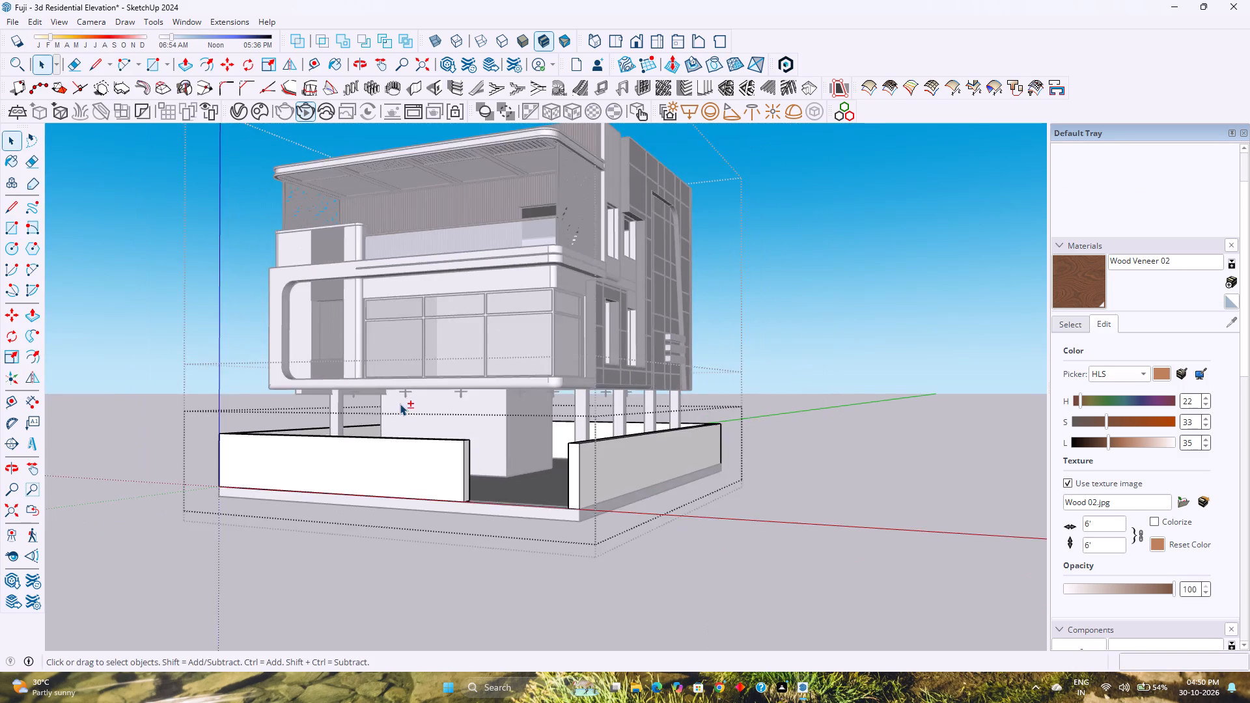
scroll(400, 404, "down", 2)
middle_click_drag(415, 415, 438, 465, "shift")
middle_click(439, 466, "shift")
left_click(696, 493)
left_click(797, 484)
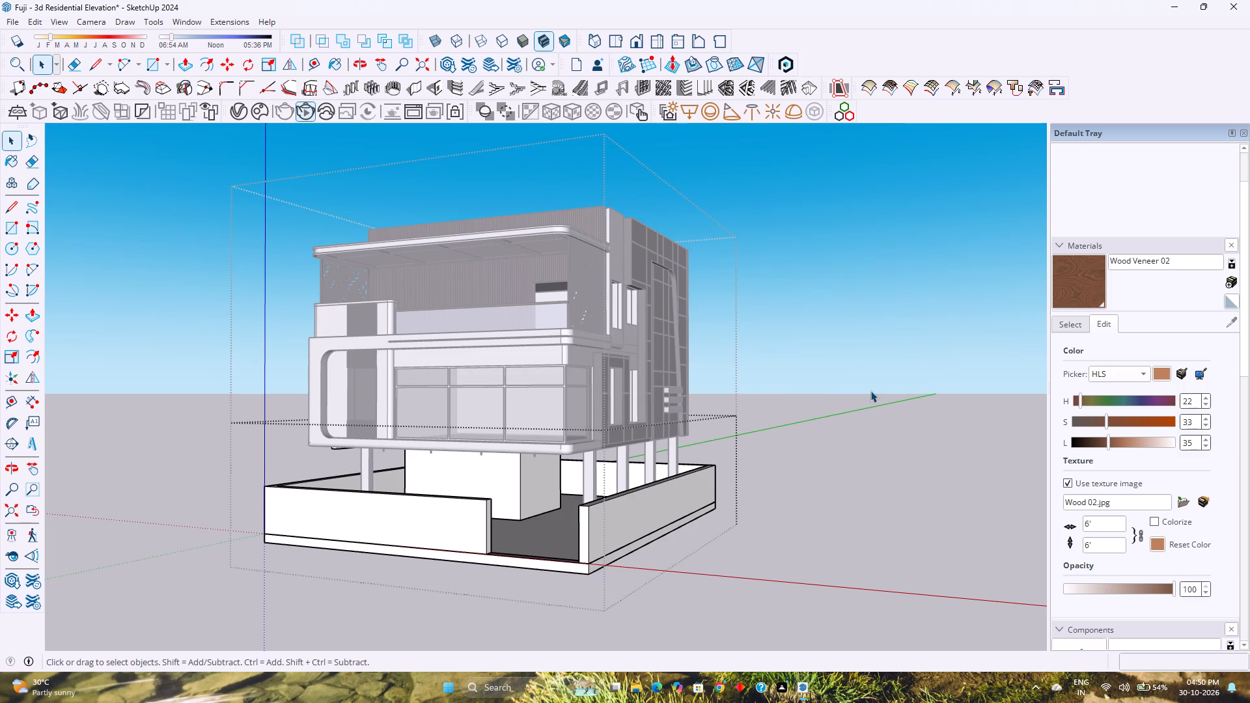
left_click(870, 391)
Save the model with the house and its walled front in view.
scroll(701, 404, "up", 2, "shift")
middle_click_drag(701, 404, 779, 421, "shift")
middle_click(779, 421, "shift")
scroll(718, 421, "up", 1)
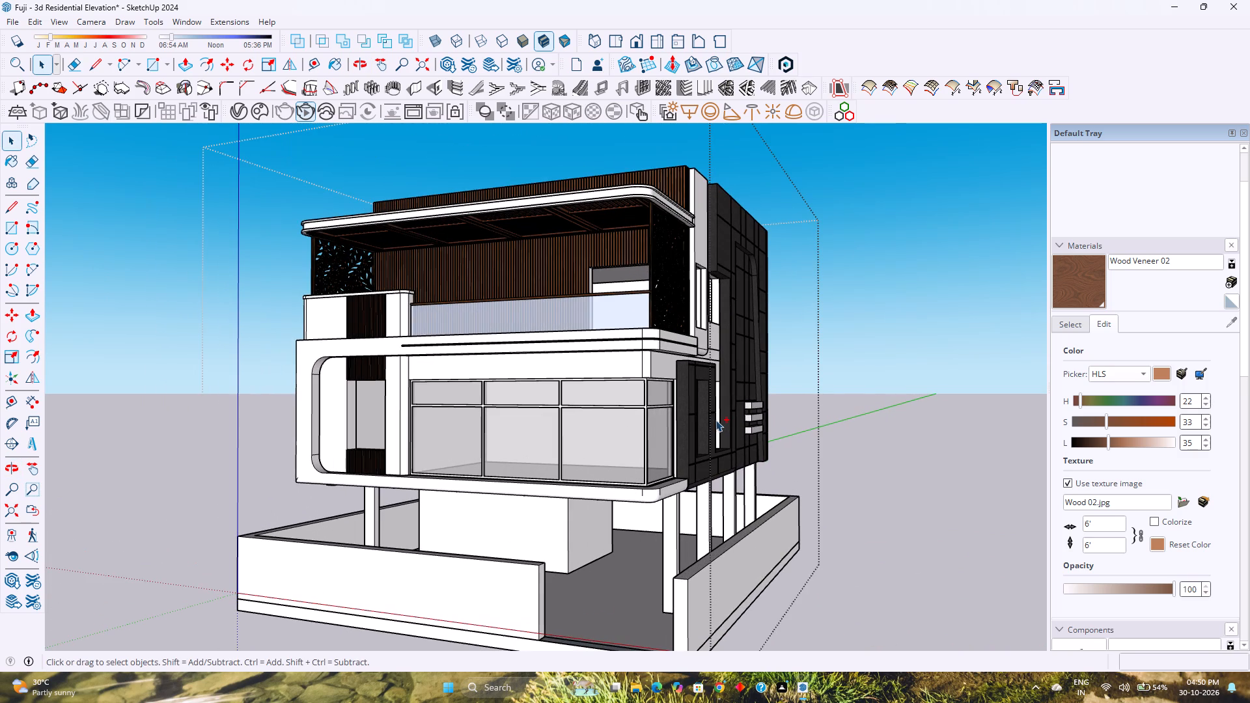
key("ctrl+s")
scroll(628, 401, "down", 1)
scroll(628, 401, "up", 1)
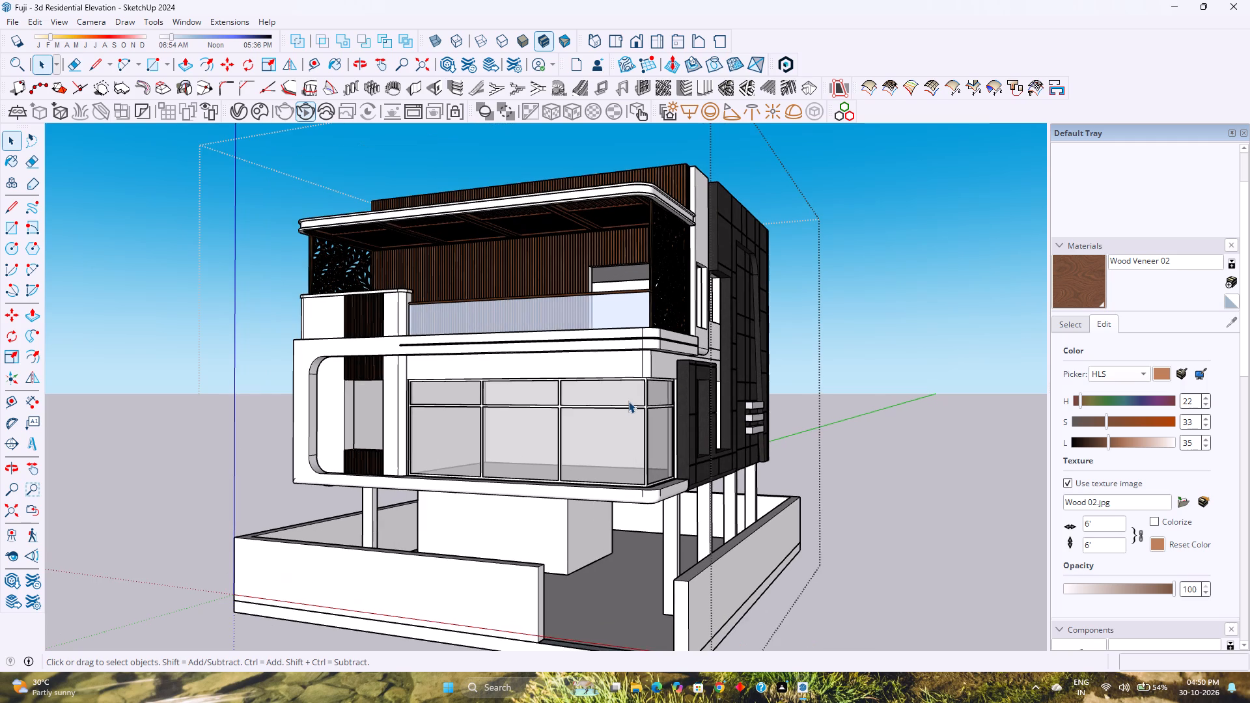
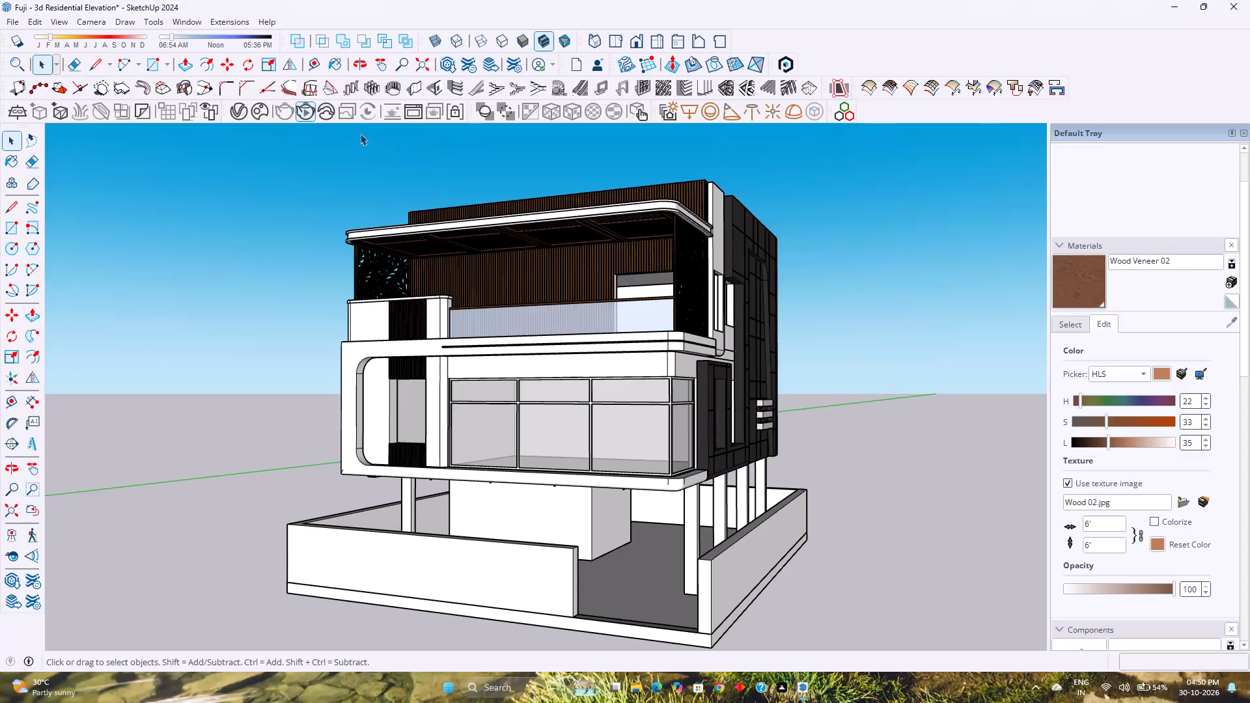
Start a V-Ray render of the current view showing the house with its boundary wall and gate opening.
left_click(303, 110)
left_click(281, 112)
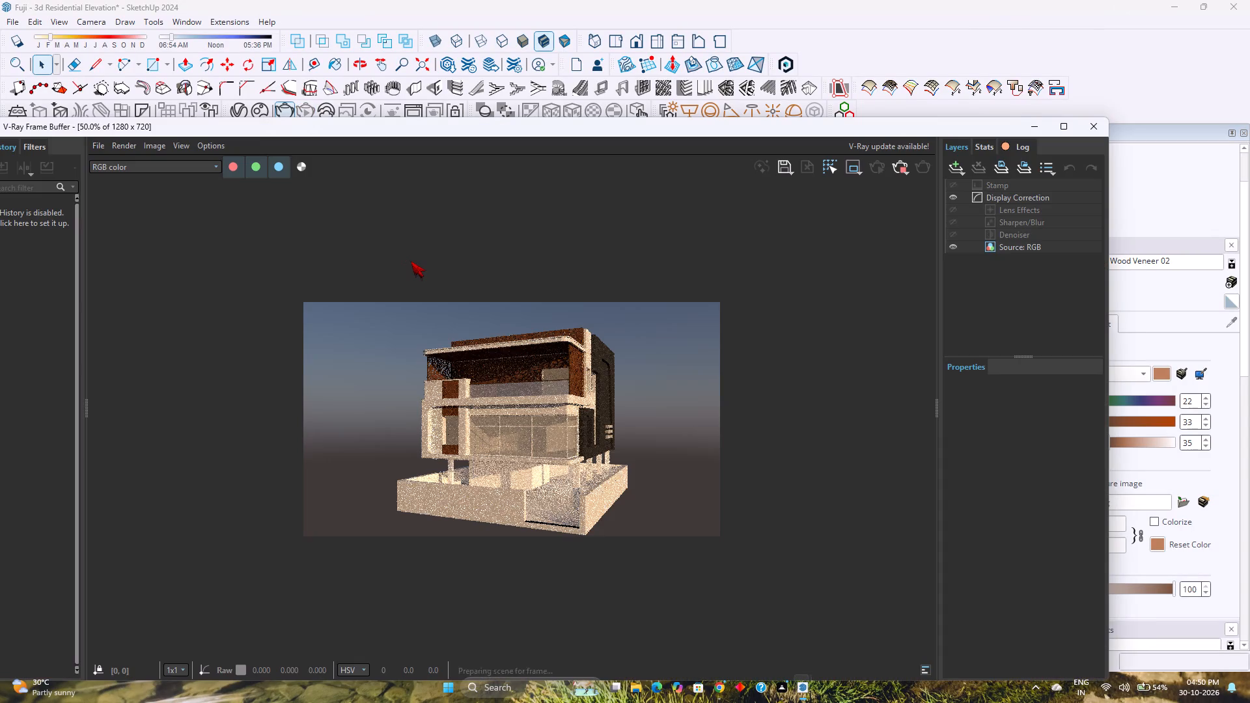
scroll(436, 411, "up", 1)
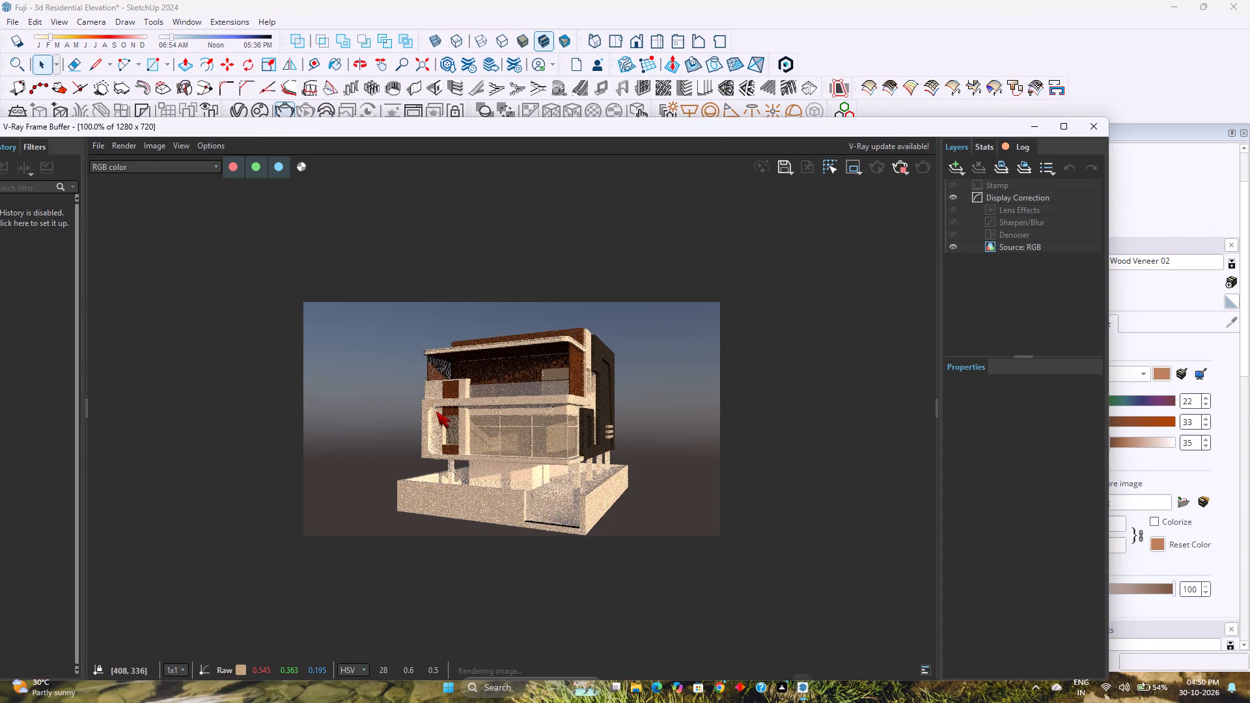
scroll(436, 411, "up", 1)
scroll(436, 411, "down", 1)
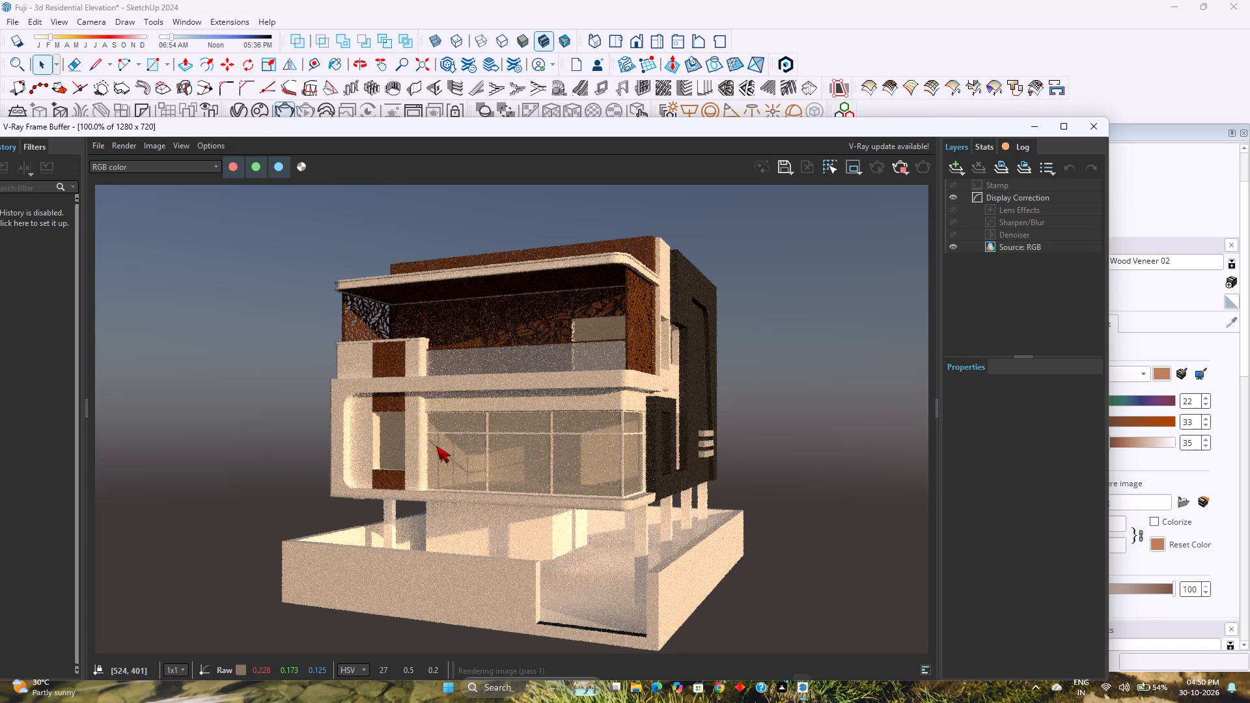
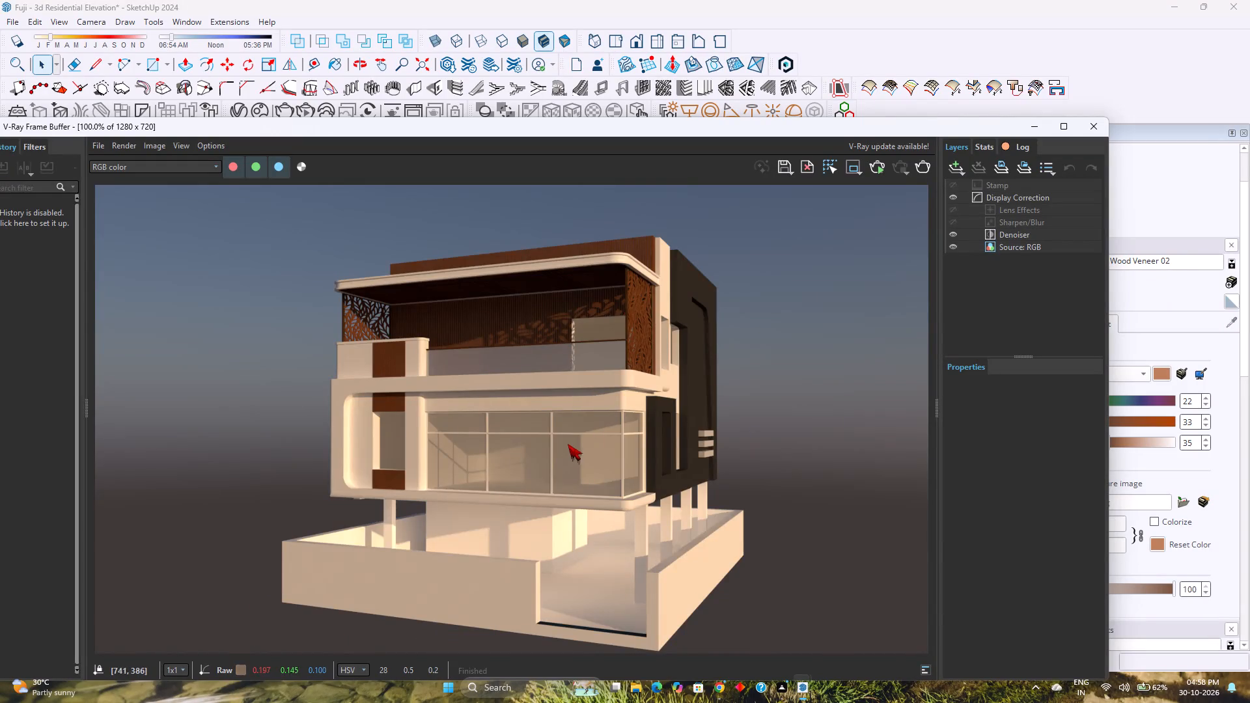
Examine the rendered front glazing, ground floor and boundary wall up close, and minimize the V-Ray render window.
scroll(562, 448, "up", 3)
scroll(562, 448, "down", 4)
scroll(550, 458, "up", 2)
scroll(550, 458, "down", 1)
scroll(533, 543, "up", 2)
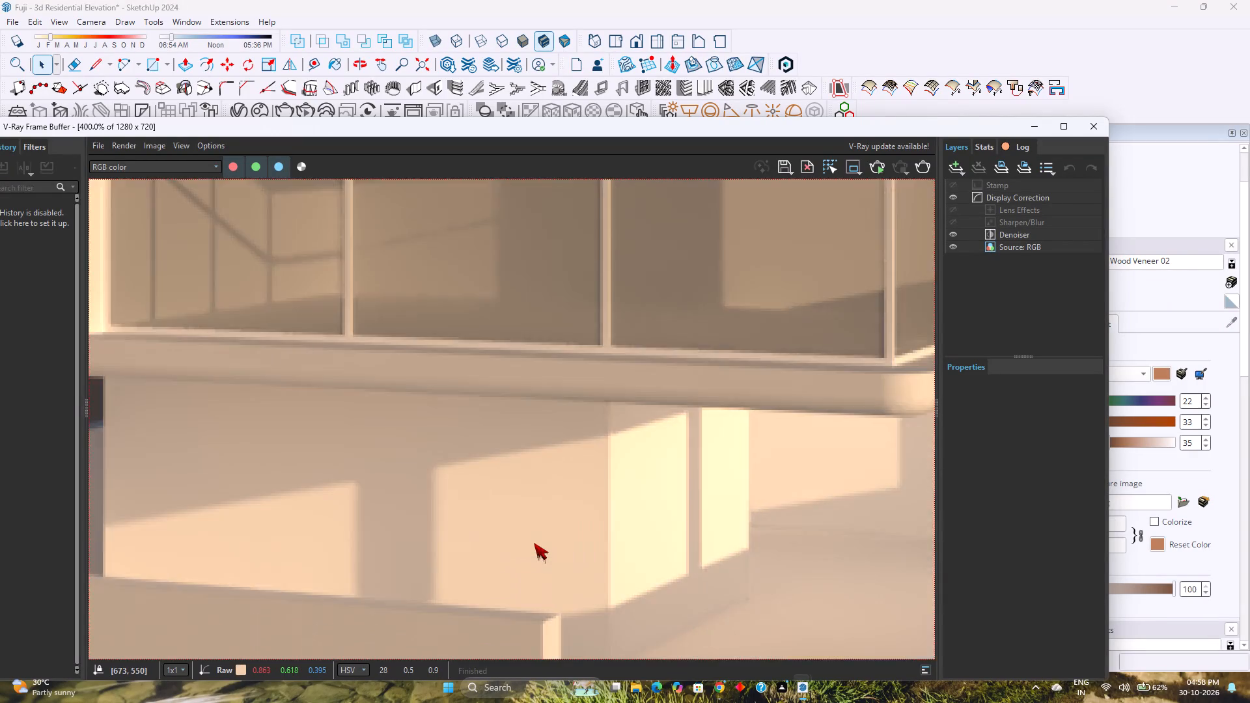
scroll(534, 542, "down", 1)
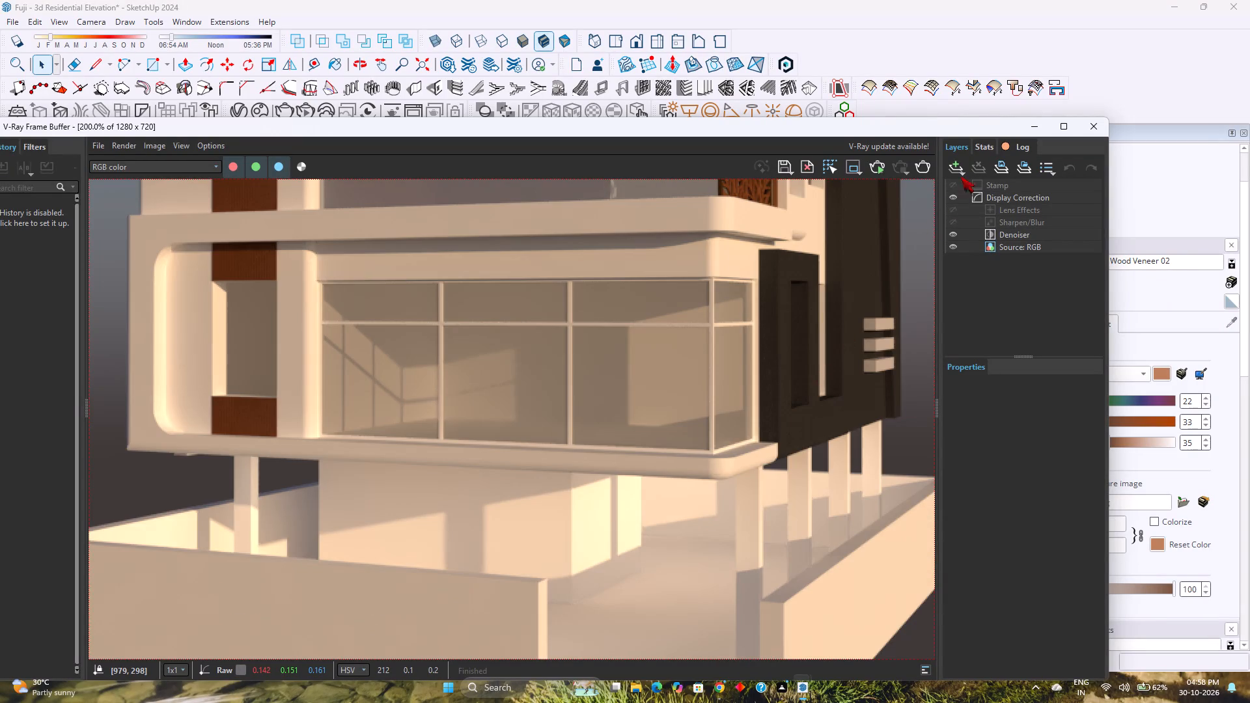
left_click(1037, 128)
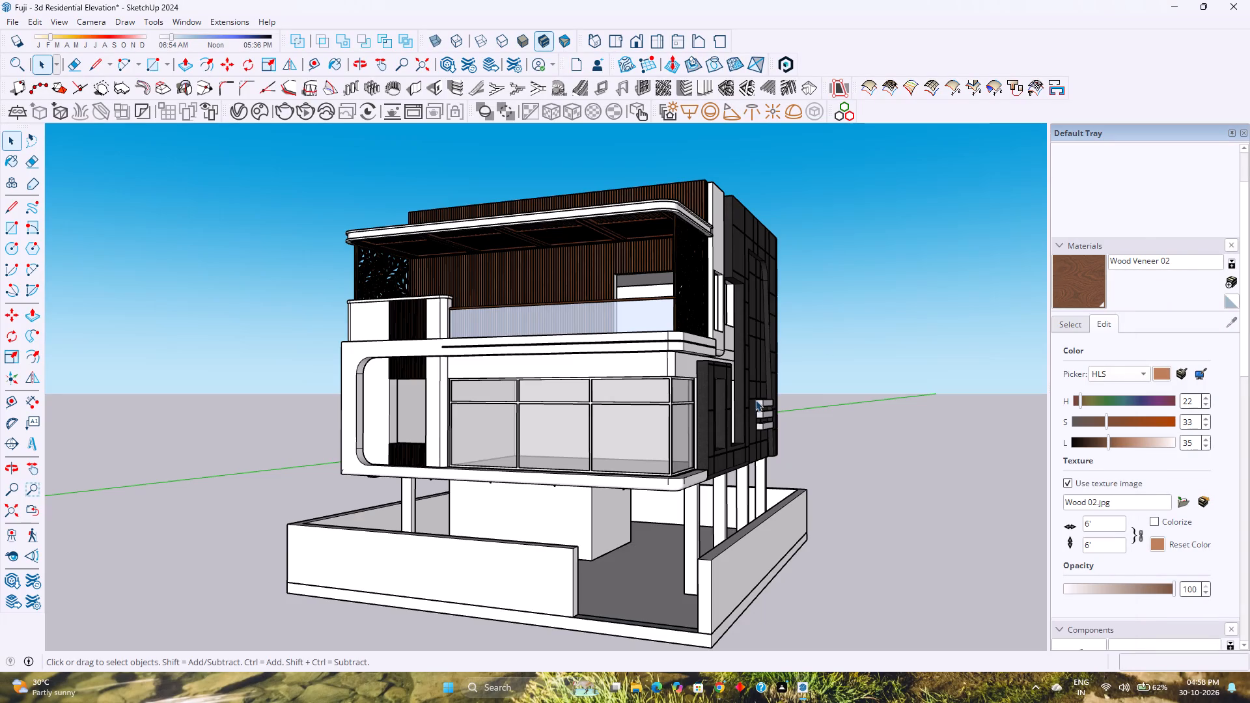
Inspect the house model around its front corner, from the upper facade down to the boundary wall and gate opening.
scroll(548, 489, "down", 1)
middle_click_drag(567, 514, 592, 481, "shift")
middle_click(592, 481, "shift")
scroll(596, 480, "up", 2)
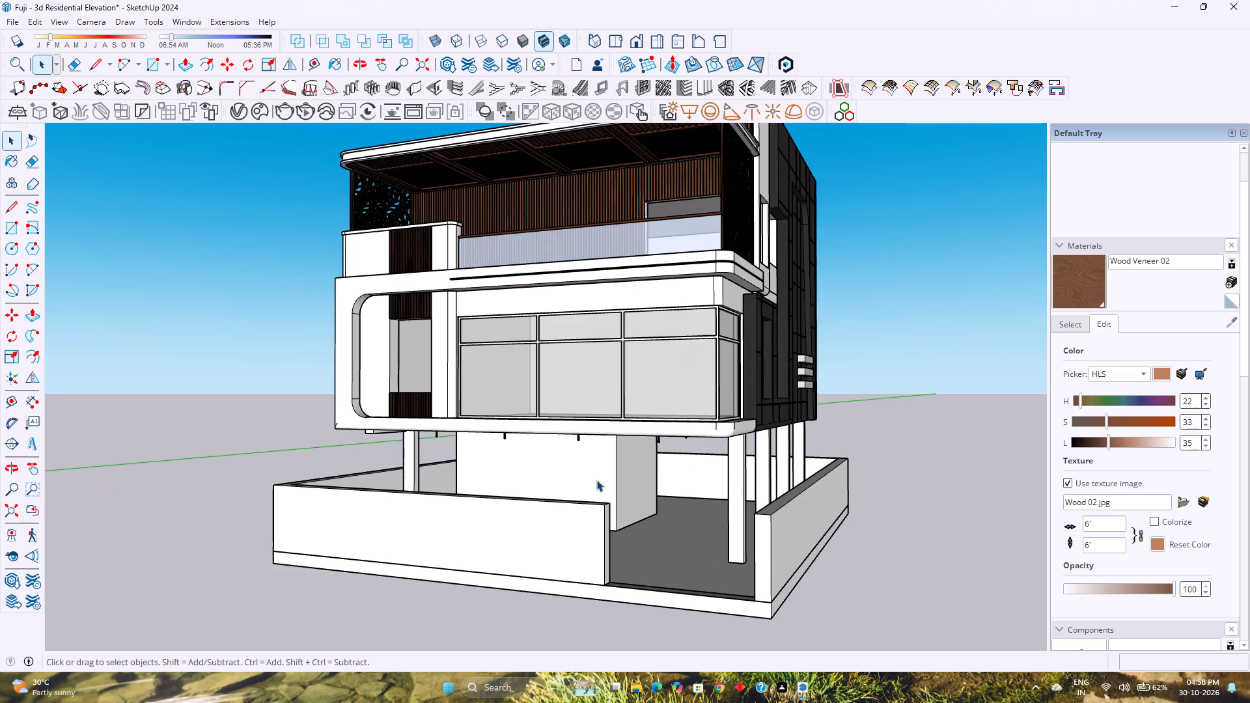
middle_click_drag(604, 476, 598, 538, "shift")
middle_click_drag(630, 515, 596, 541)
scroll(592, 534, "down", 1)
scroll(592, 534, "up", 1)
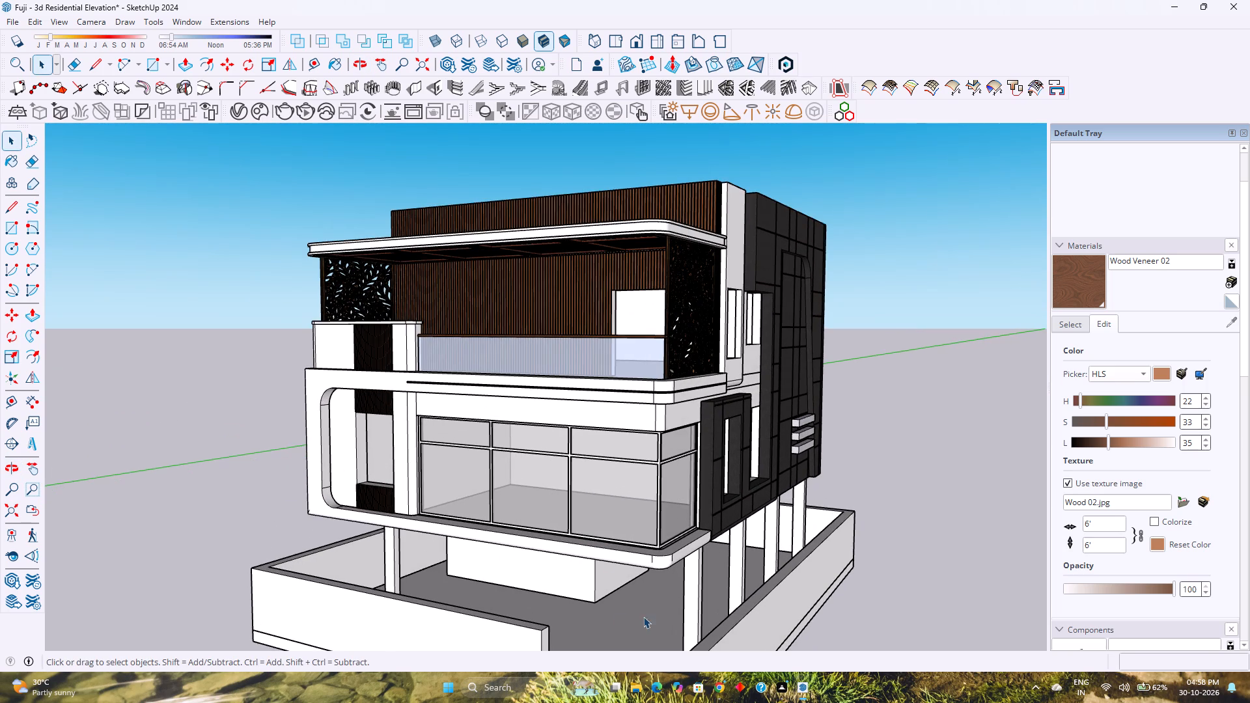
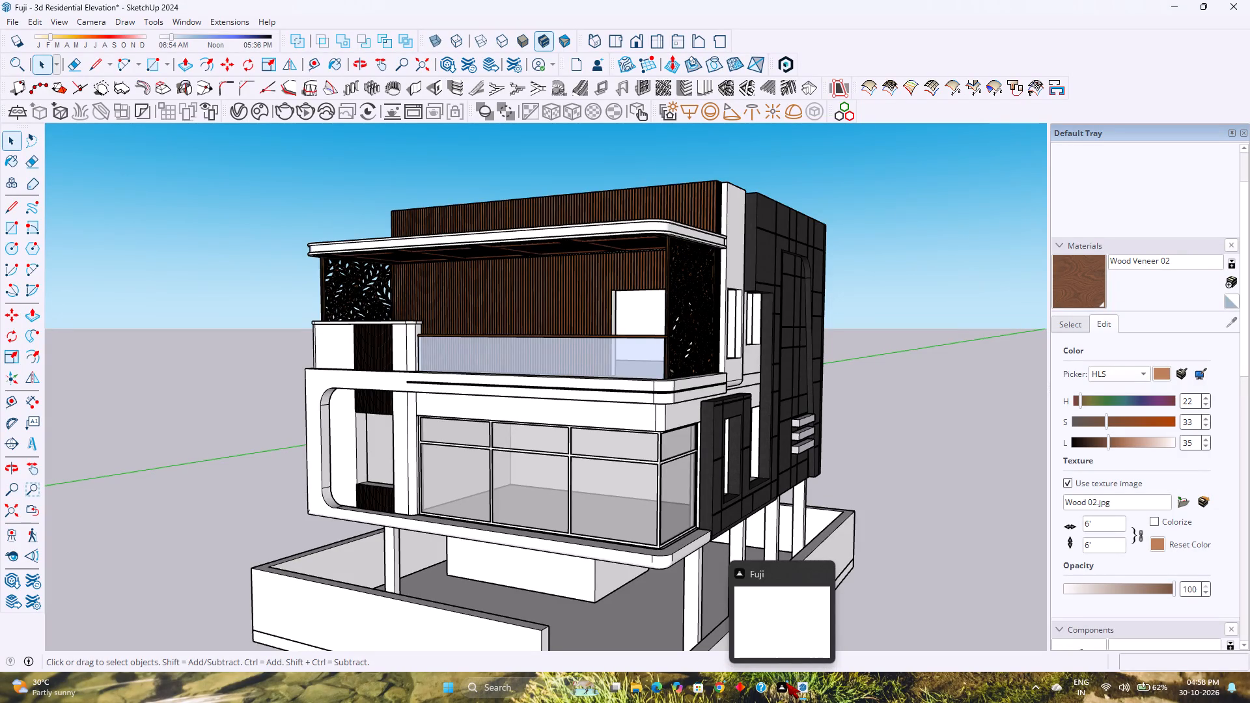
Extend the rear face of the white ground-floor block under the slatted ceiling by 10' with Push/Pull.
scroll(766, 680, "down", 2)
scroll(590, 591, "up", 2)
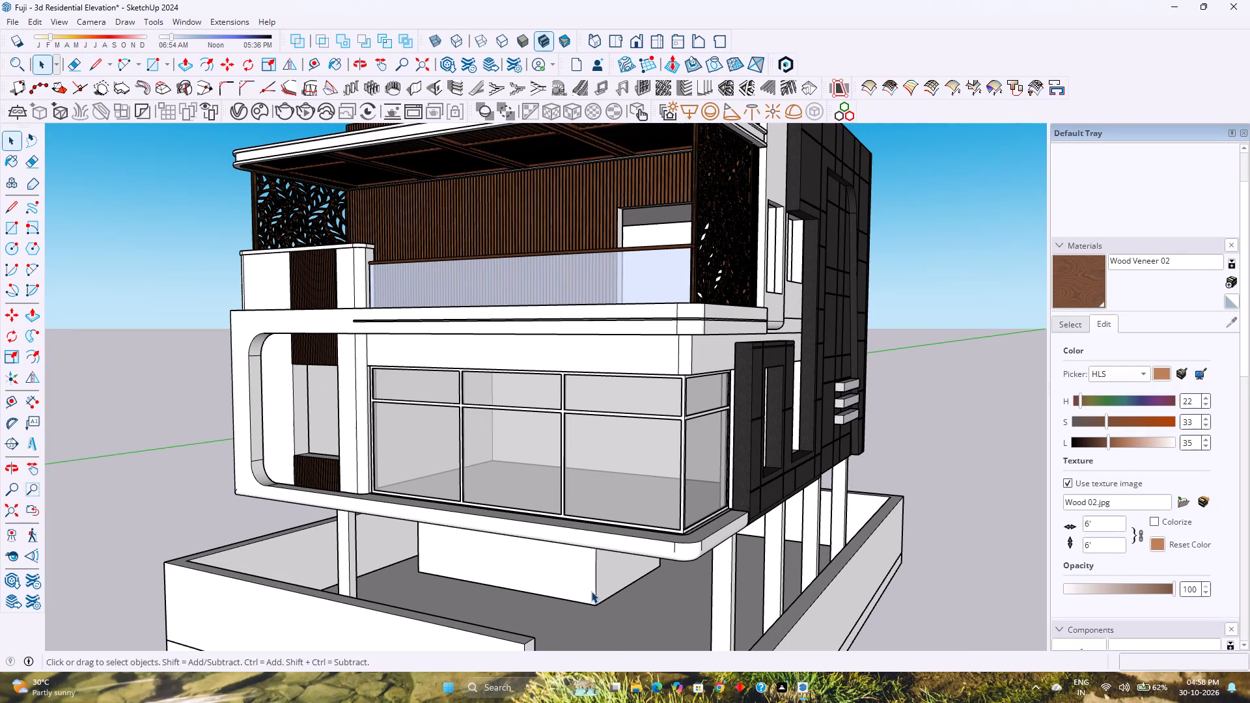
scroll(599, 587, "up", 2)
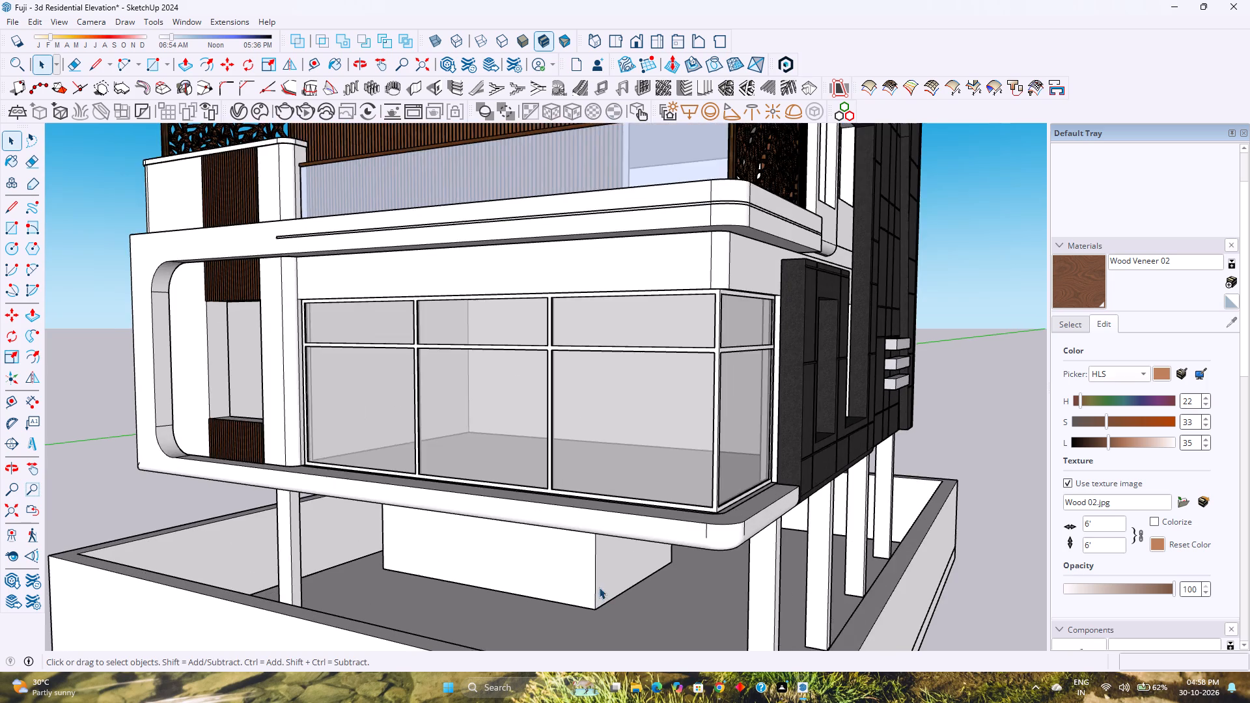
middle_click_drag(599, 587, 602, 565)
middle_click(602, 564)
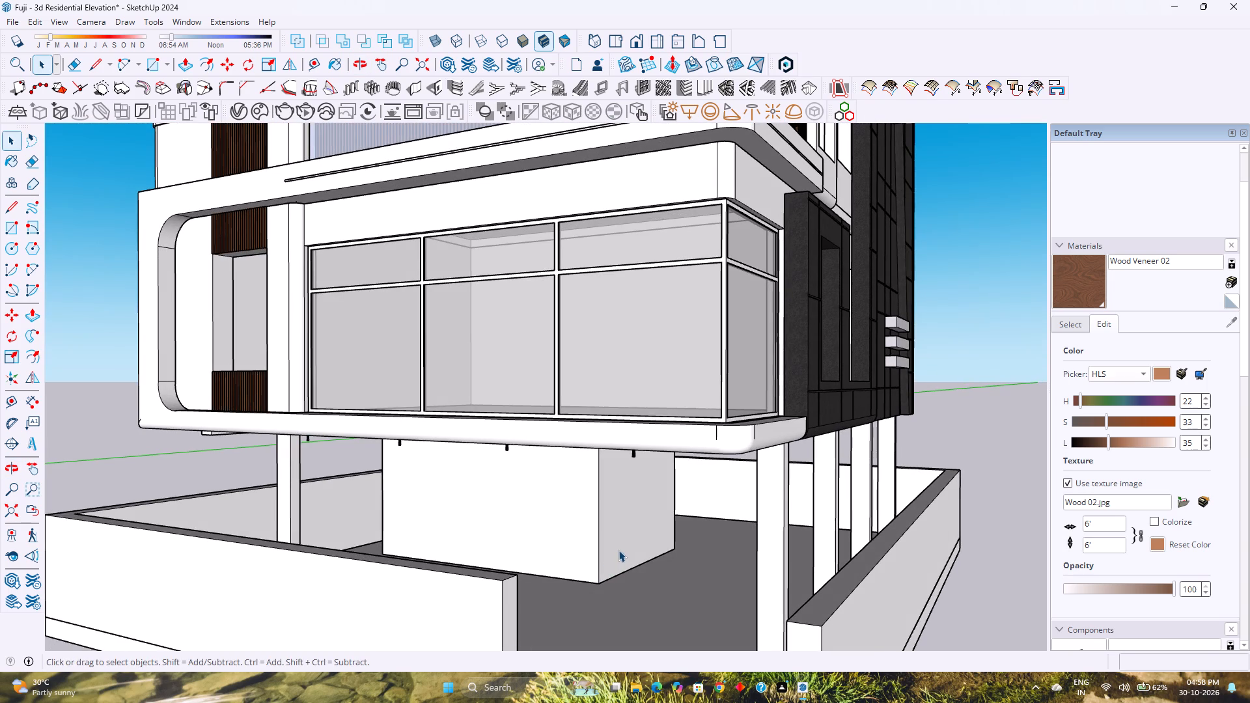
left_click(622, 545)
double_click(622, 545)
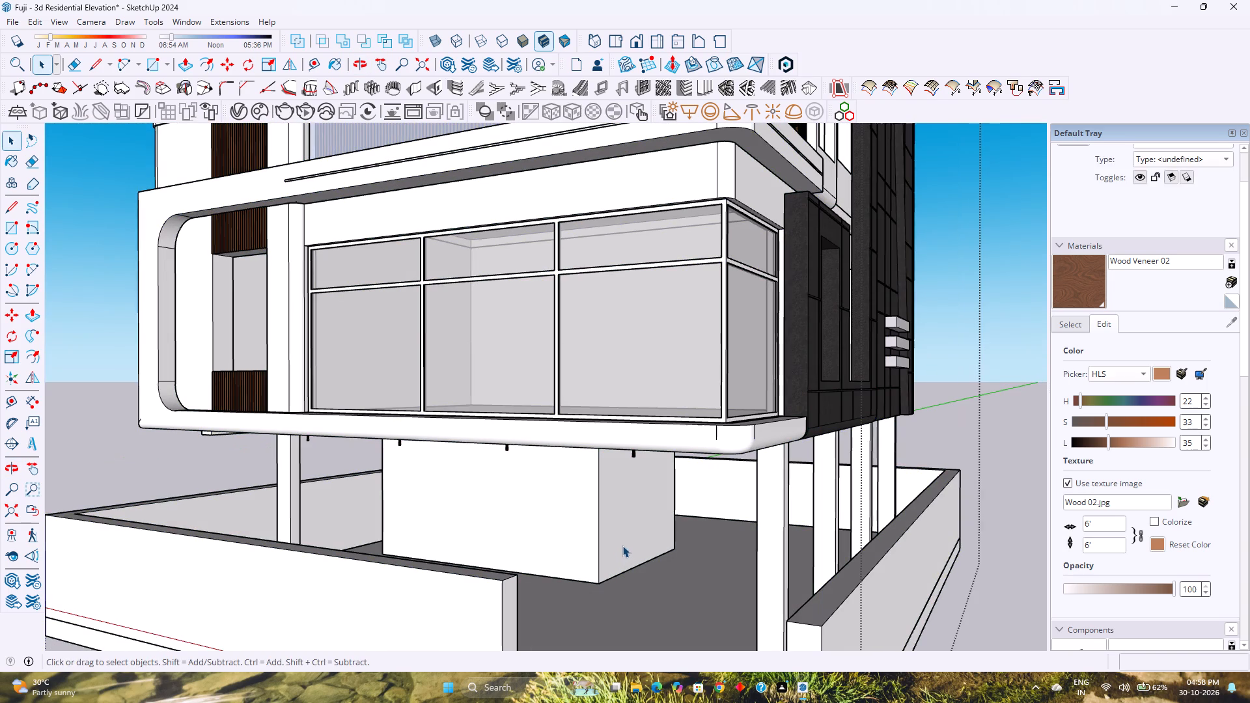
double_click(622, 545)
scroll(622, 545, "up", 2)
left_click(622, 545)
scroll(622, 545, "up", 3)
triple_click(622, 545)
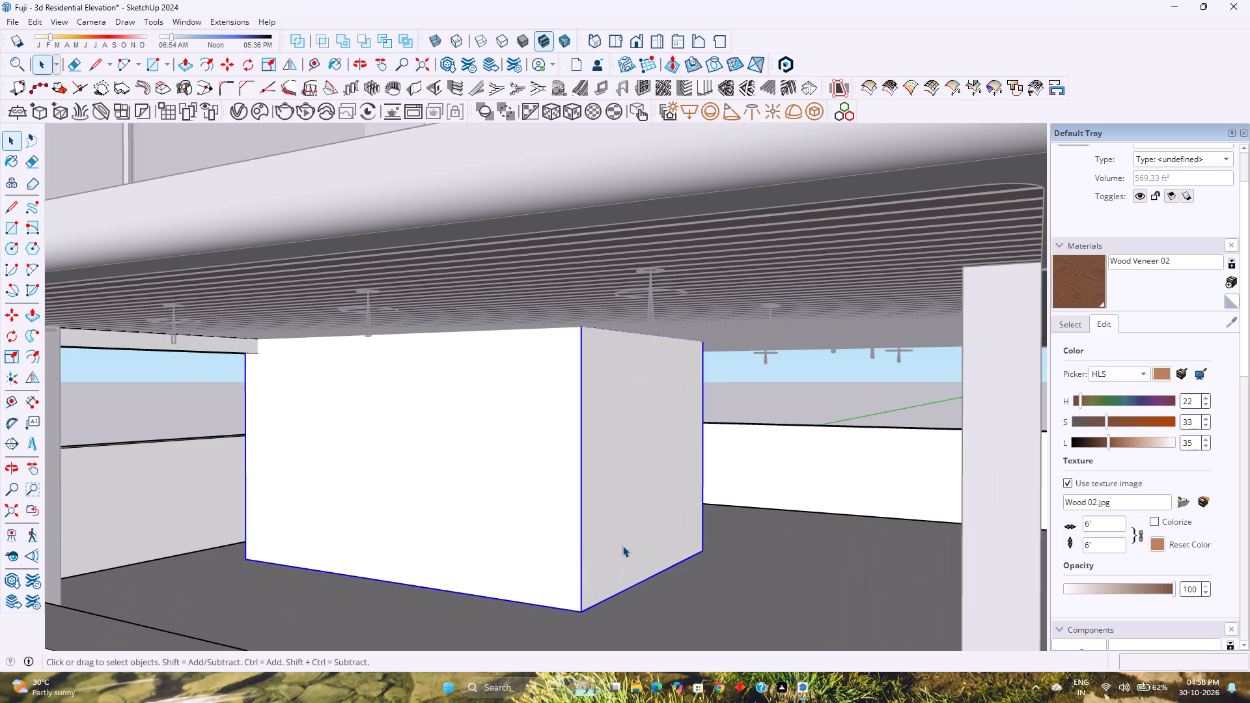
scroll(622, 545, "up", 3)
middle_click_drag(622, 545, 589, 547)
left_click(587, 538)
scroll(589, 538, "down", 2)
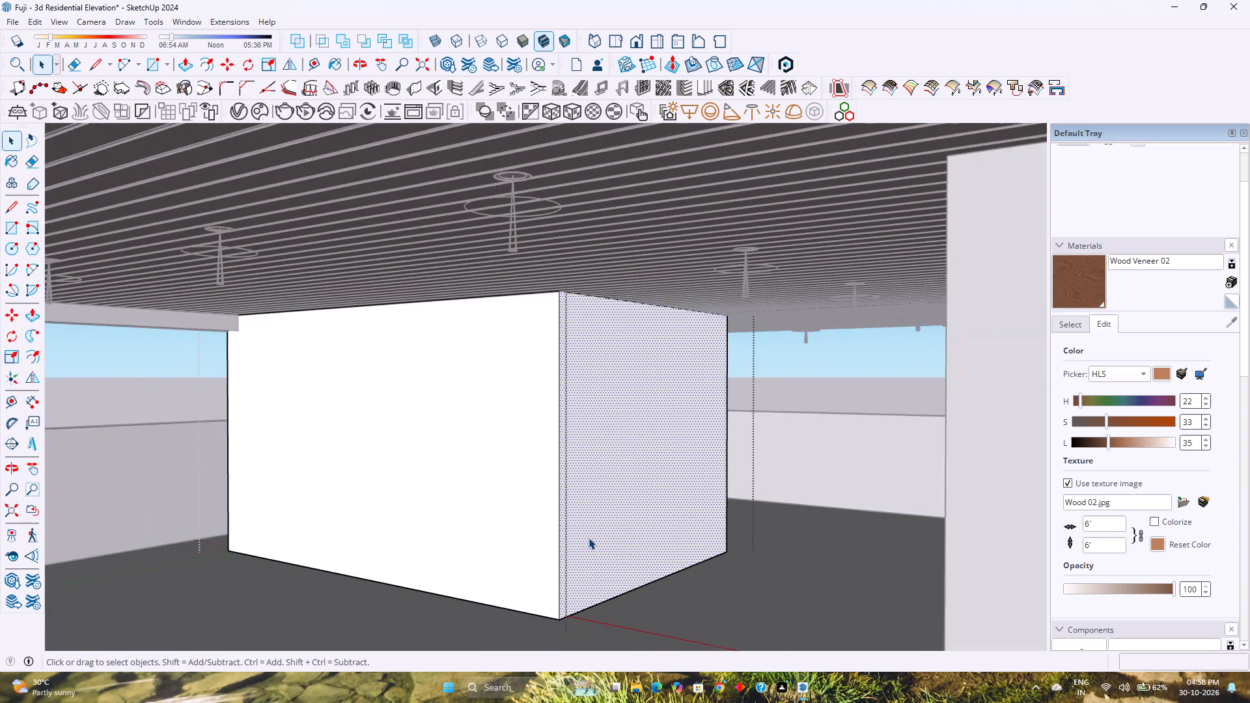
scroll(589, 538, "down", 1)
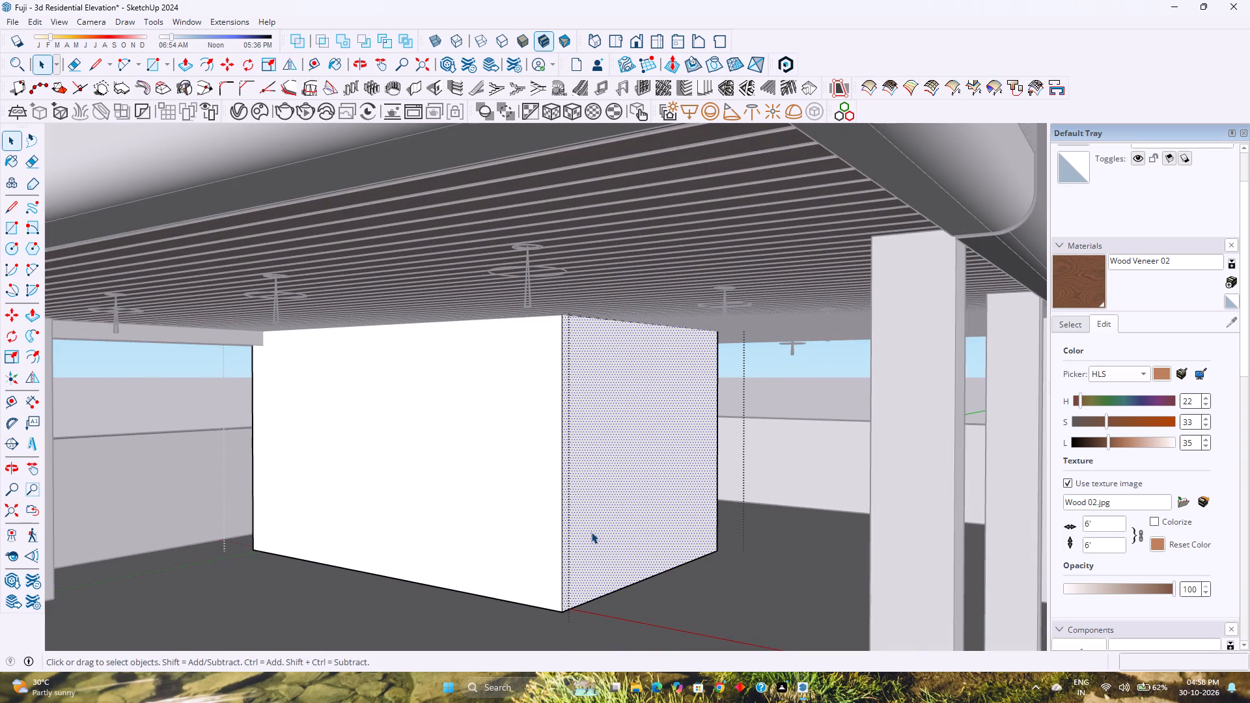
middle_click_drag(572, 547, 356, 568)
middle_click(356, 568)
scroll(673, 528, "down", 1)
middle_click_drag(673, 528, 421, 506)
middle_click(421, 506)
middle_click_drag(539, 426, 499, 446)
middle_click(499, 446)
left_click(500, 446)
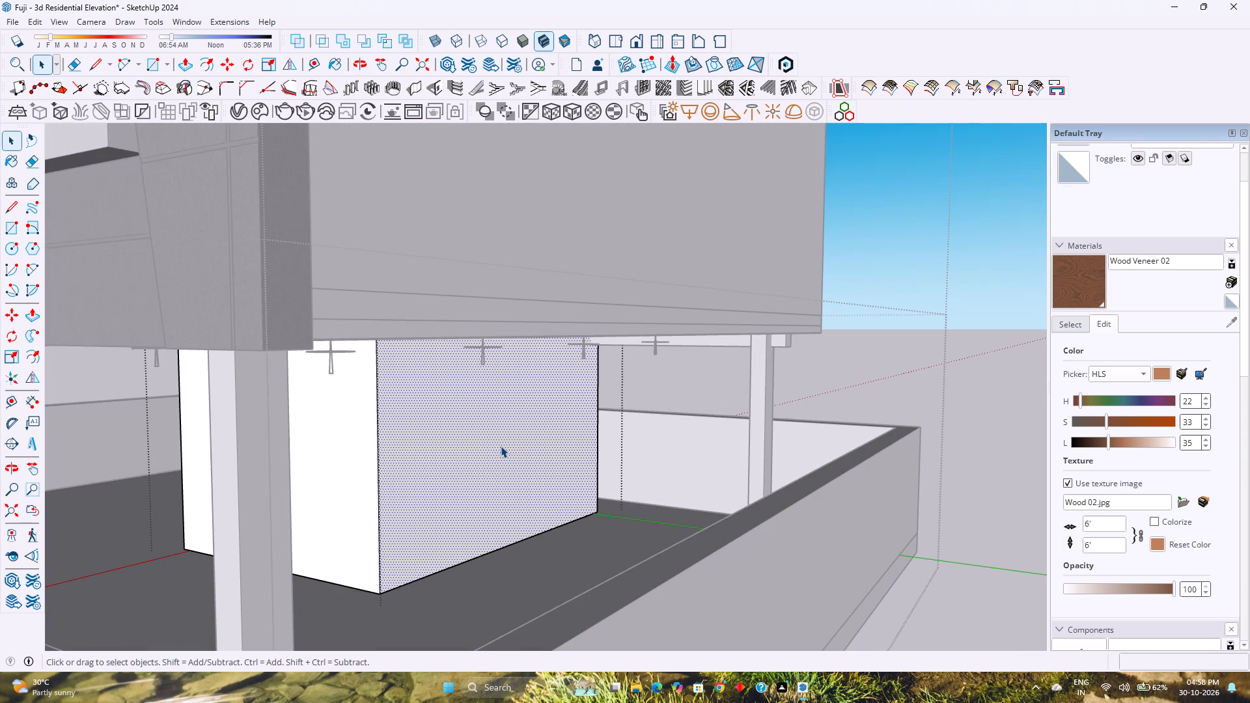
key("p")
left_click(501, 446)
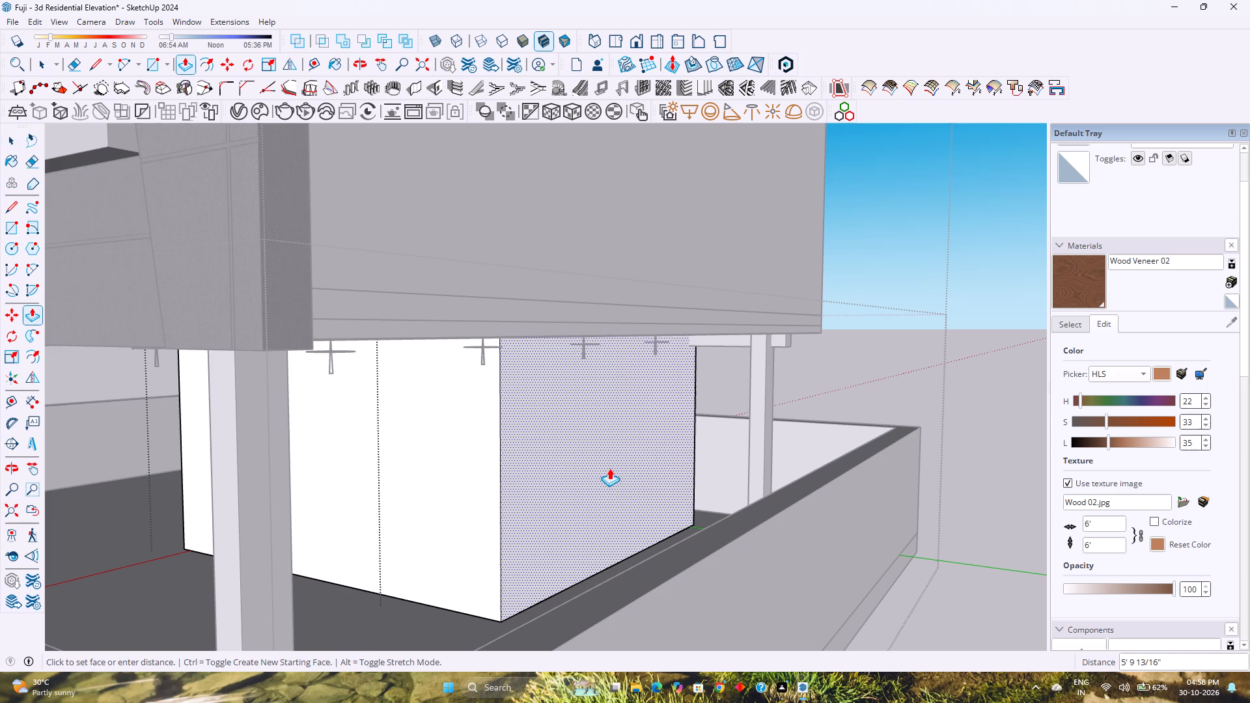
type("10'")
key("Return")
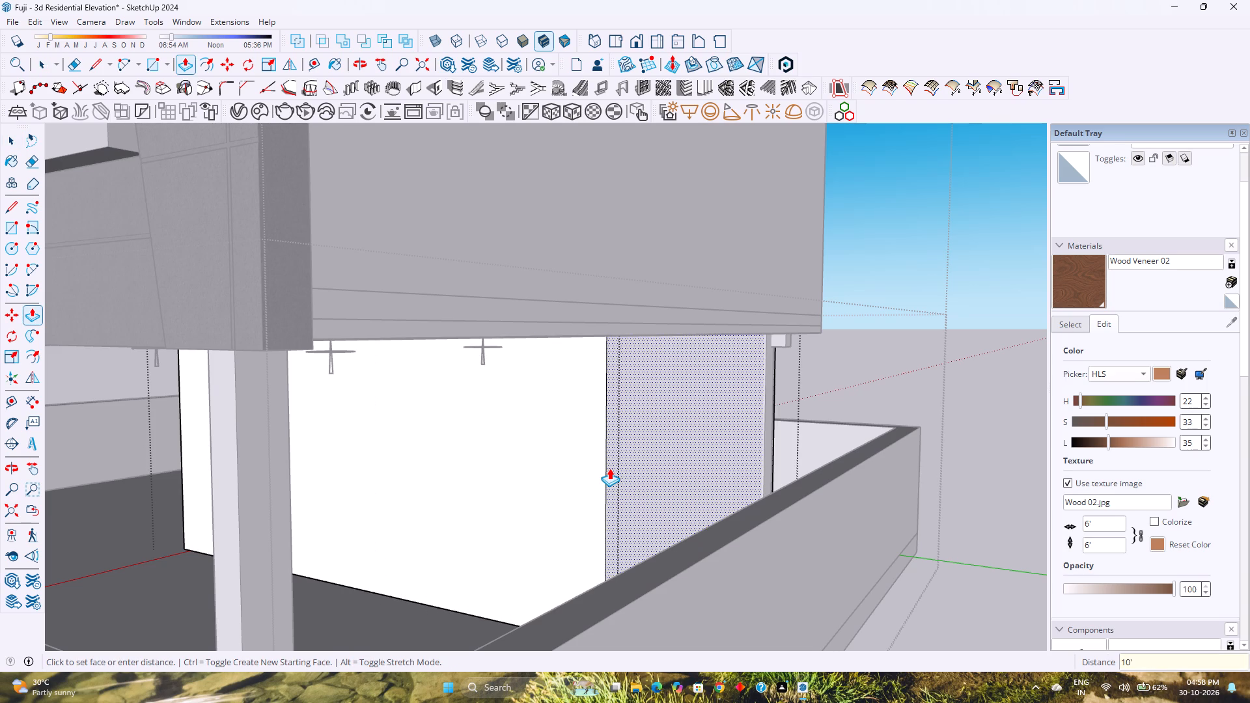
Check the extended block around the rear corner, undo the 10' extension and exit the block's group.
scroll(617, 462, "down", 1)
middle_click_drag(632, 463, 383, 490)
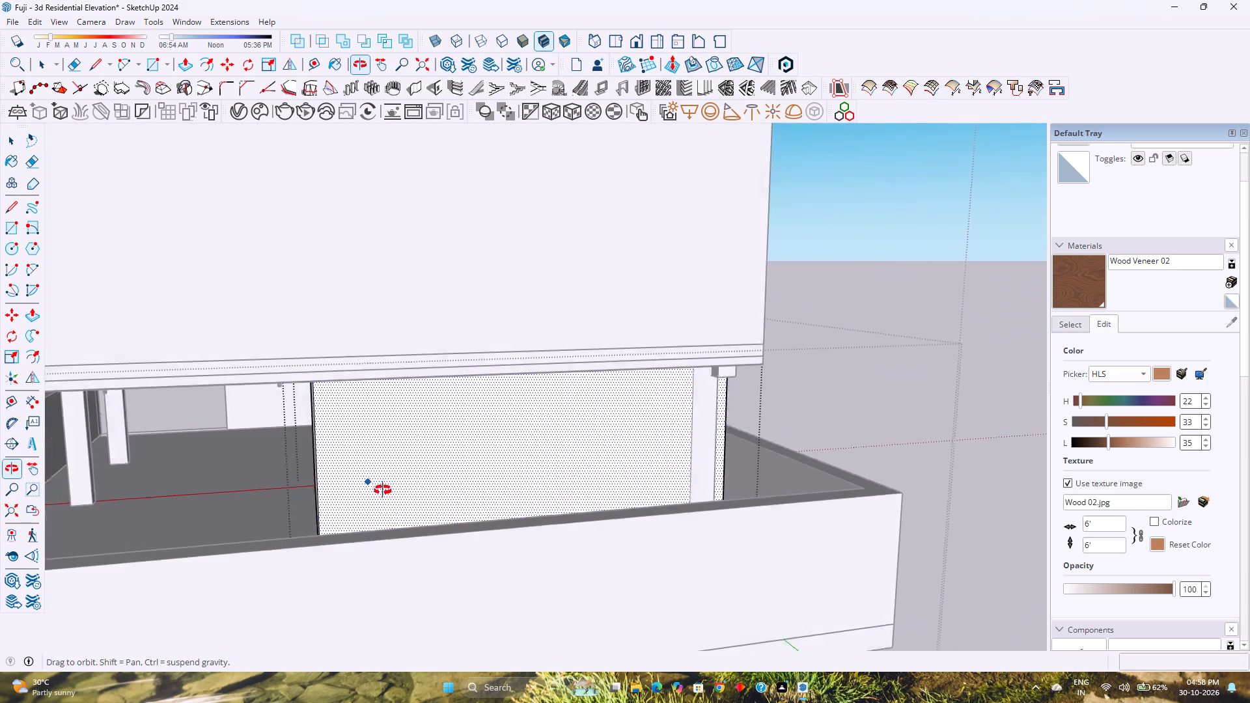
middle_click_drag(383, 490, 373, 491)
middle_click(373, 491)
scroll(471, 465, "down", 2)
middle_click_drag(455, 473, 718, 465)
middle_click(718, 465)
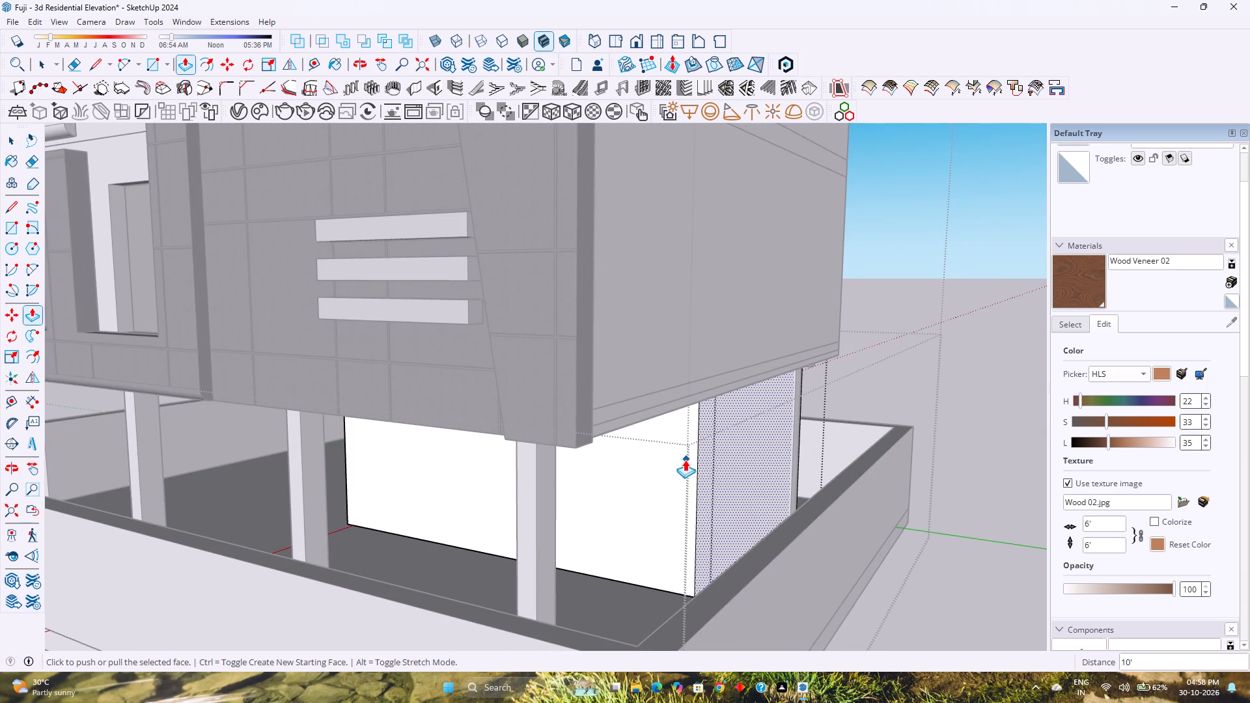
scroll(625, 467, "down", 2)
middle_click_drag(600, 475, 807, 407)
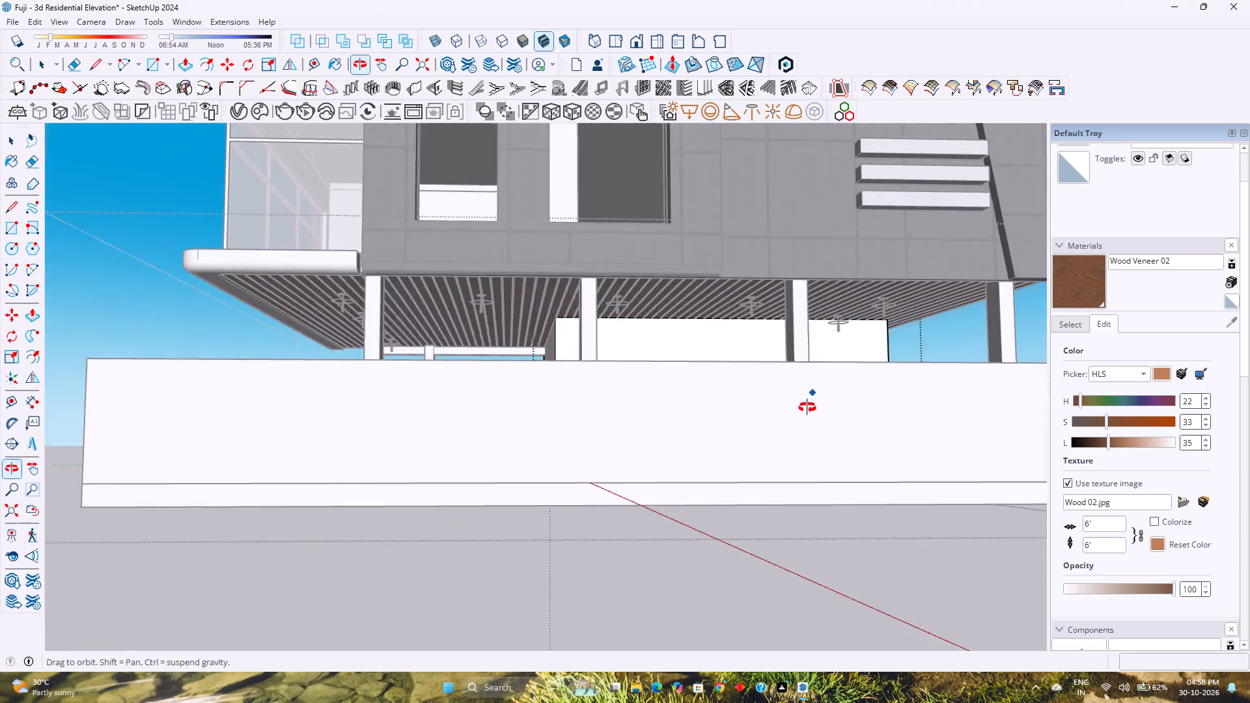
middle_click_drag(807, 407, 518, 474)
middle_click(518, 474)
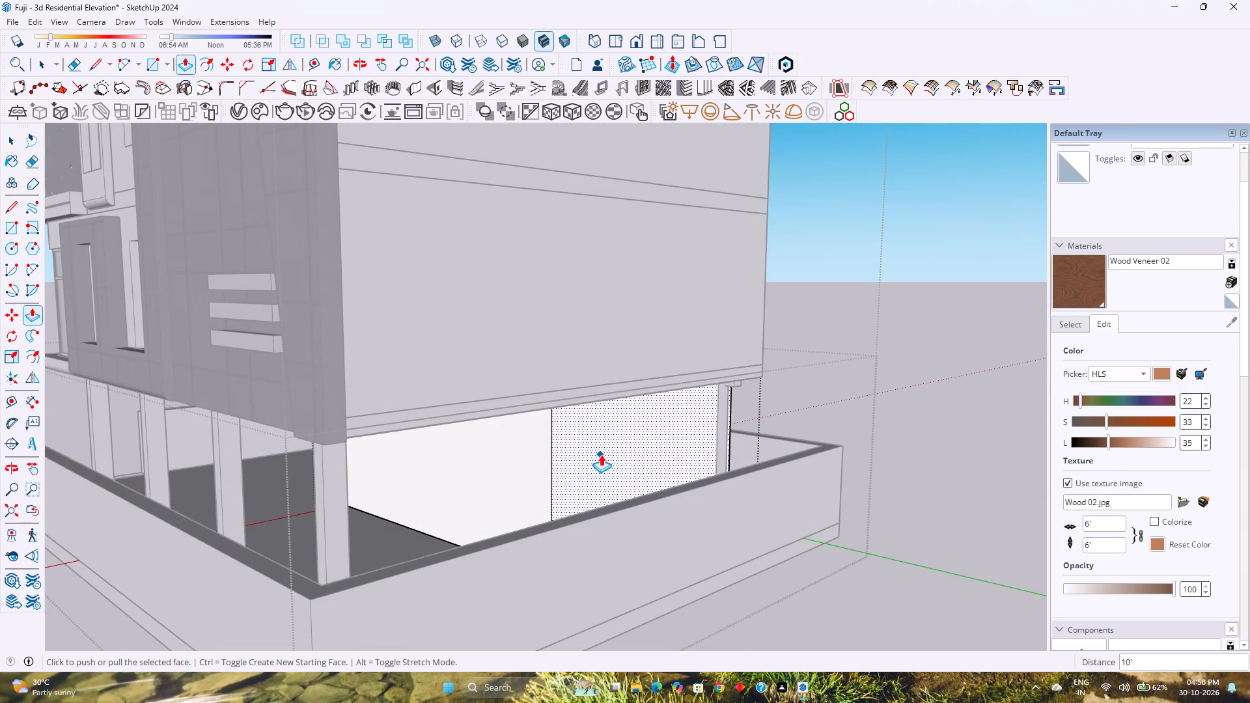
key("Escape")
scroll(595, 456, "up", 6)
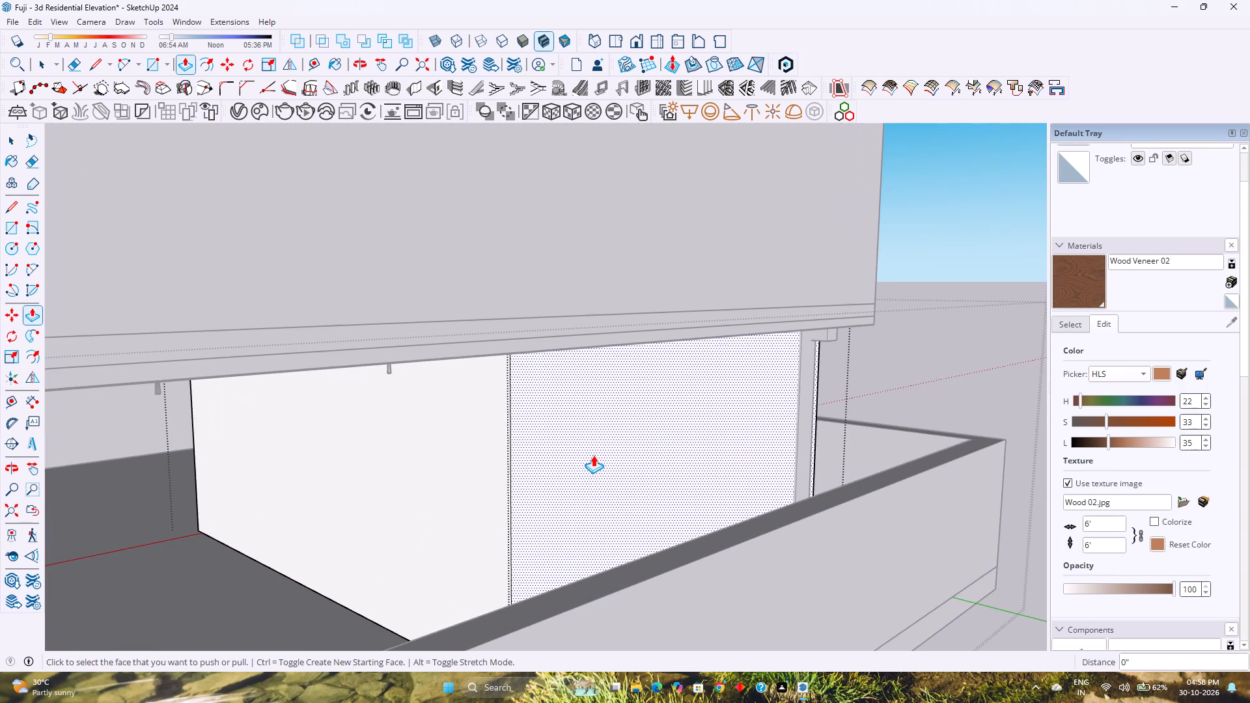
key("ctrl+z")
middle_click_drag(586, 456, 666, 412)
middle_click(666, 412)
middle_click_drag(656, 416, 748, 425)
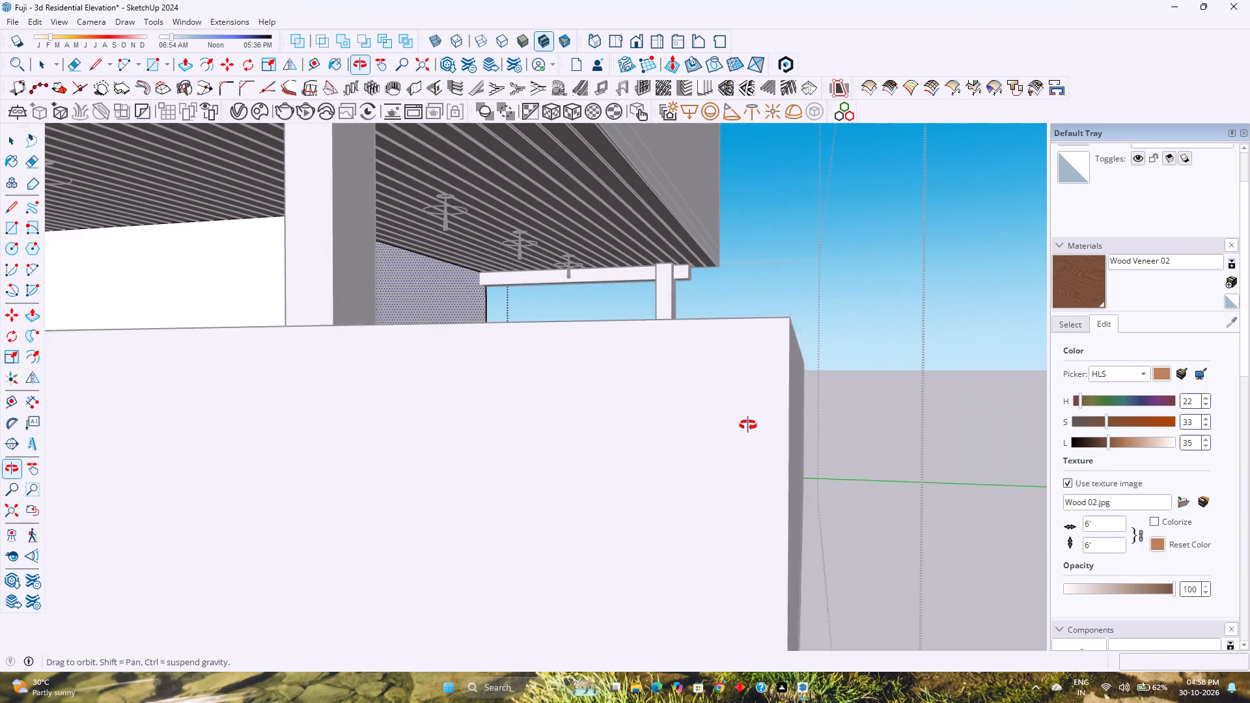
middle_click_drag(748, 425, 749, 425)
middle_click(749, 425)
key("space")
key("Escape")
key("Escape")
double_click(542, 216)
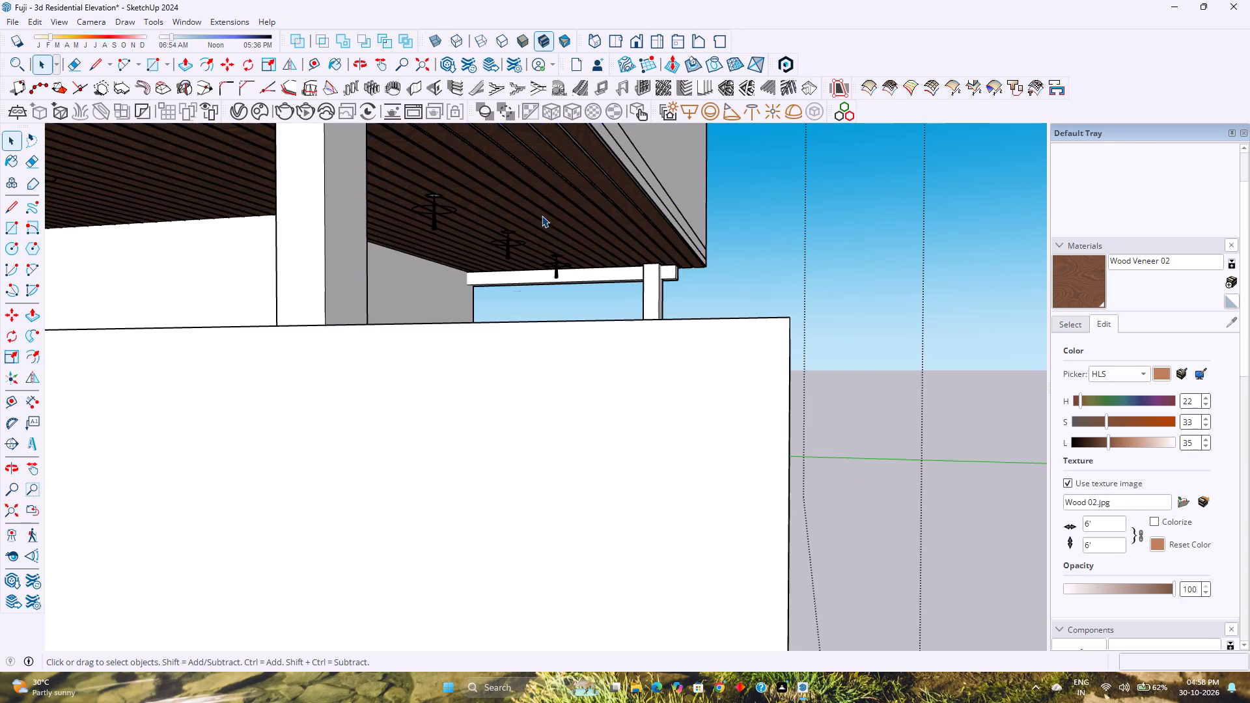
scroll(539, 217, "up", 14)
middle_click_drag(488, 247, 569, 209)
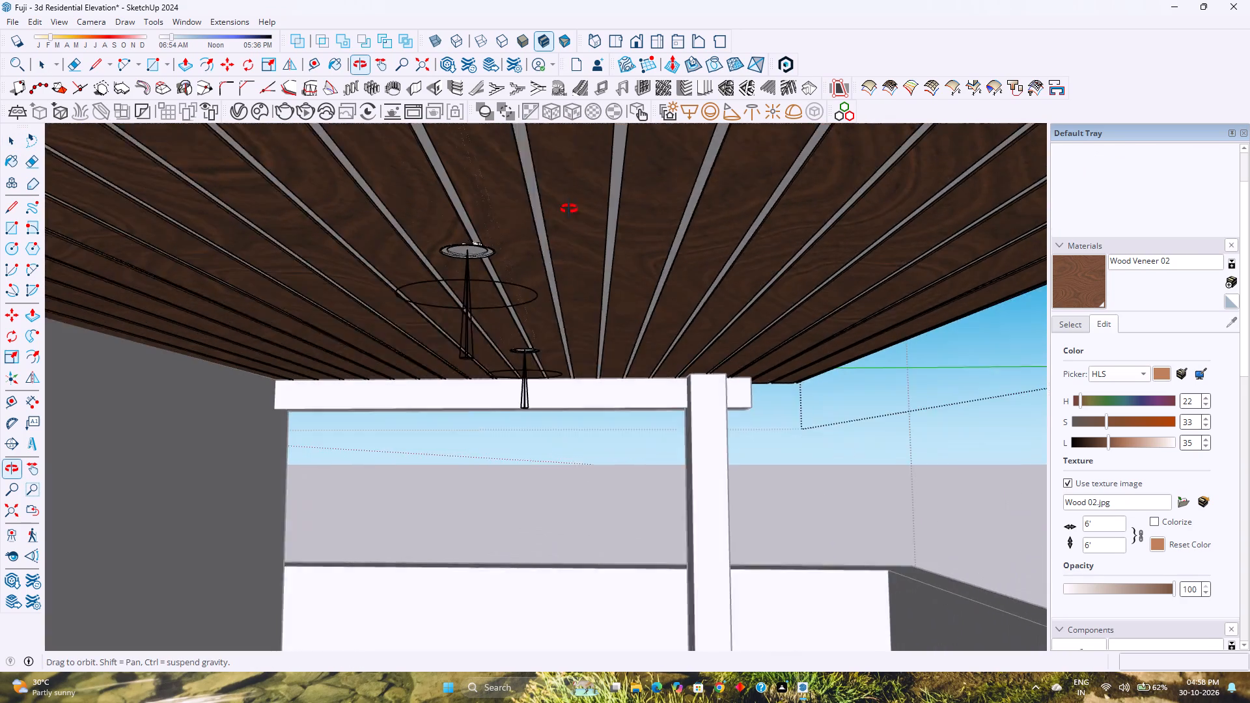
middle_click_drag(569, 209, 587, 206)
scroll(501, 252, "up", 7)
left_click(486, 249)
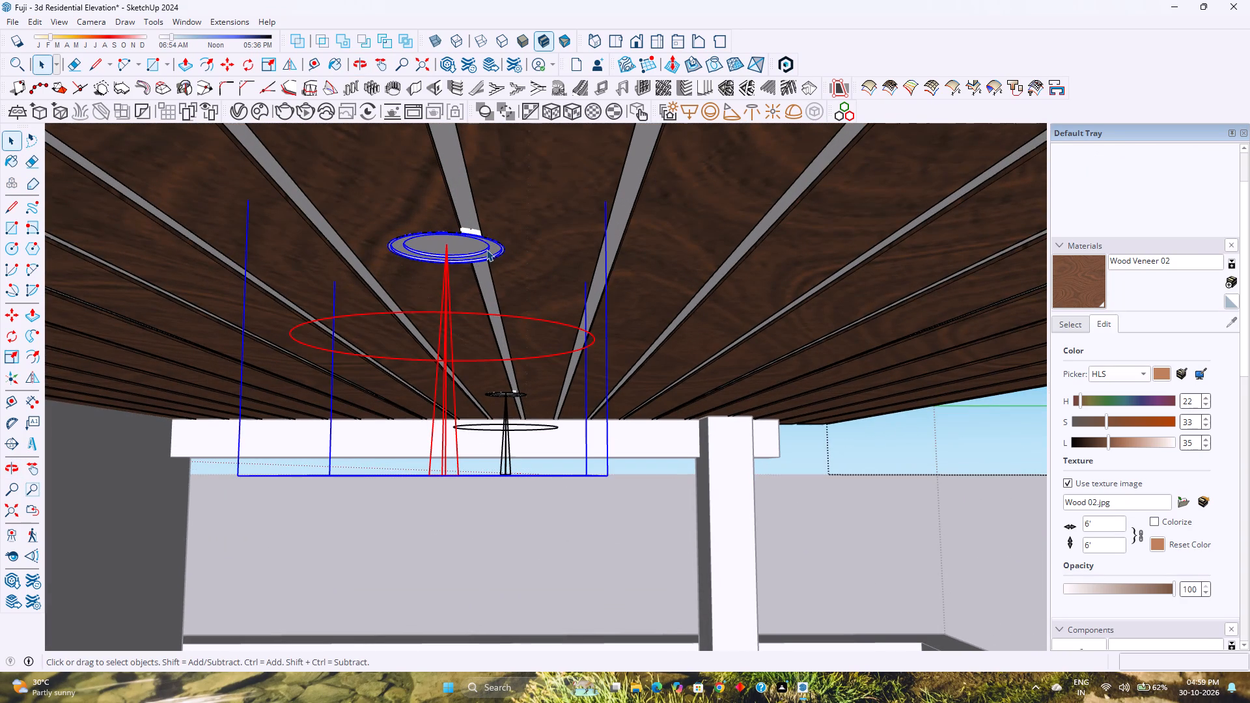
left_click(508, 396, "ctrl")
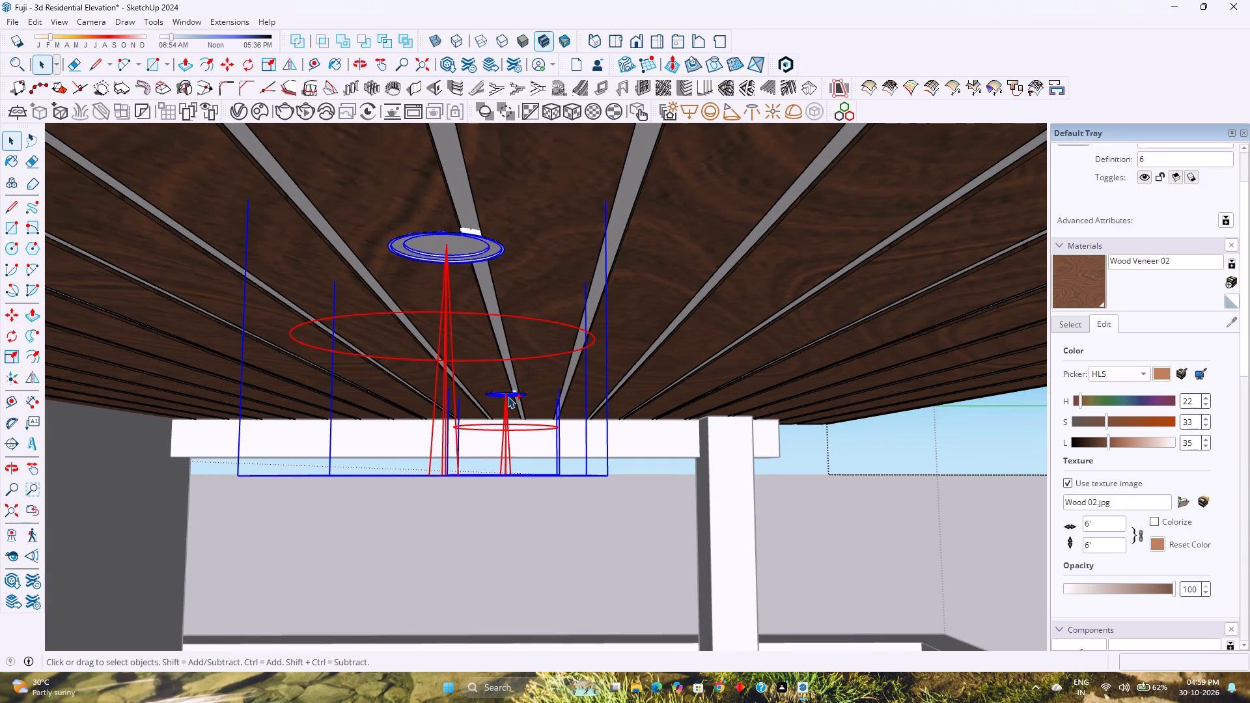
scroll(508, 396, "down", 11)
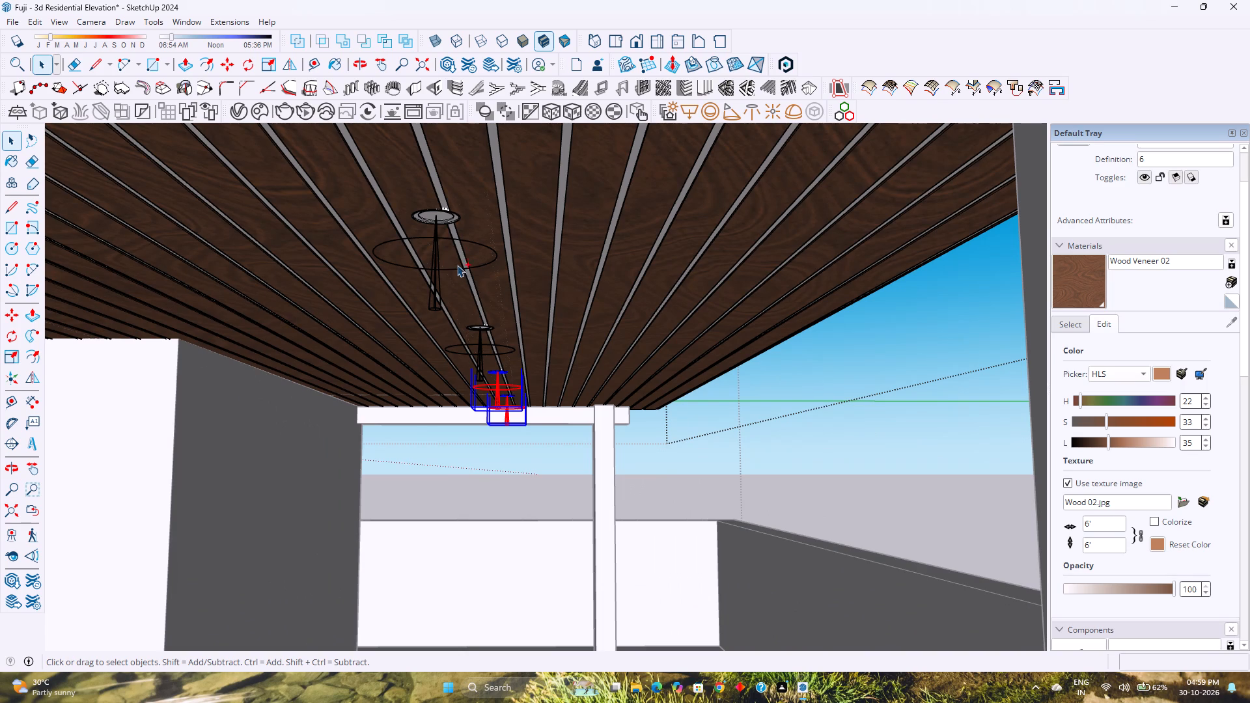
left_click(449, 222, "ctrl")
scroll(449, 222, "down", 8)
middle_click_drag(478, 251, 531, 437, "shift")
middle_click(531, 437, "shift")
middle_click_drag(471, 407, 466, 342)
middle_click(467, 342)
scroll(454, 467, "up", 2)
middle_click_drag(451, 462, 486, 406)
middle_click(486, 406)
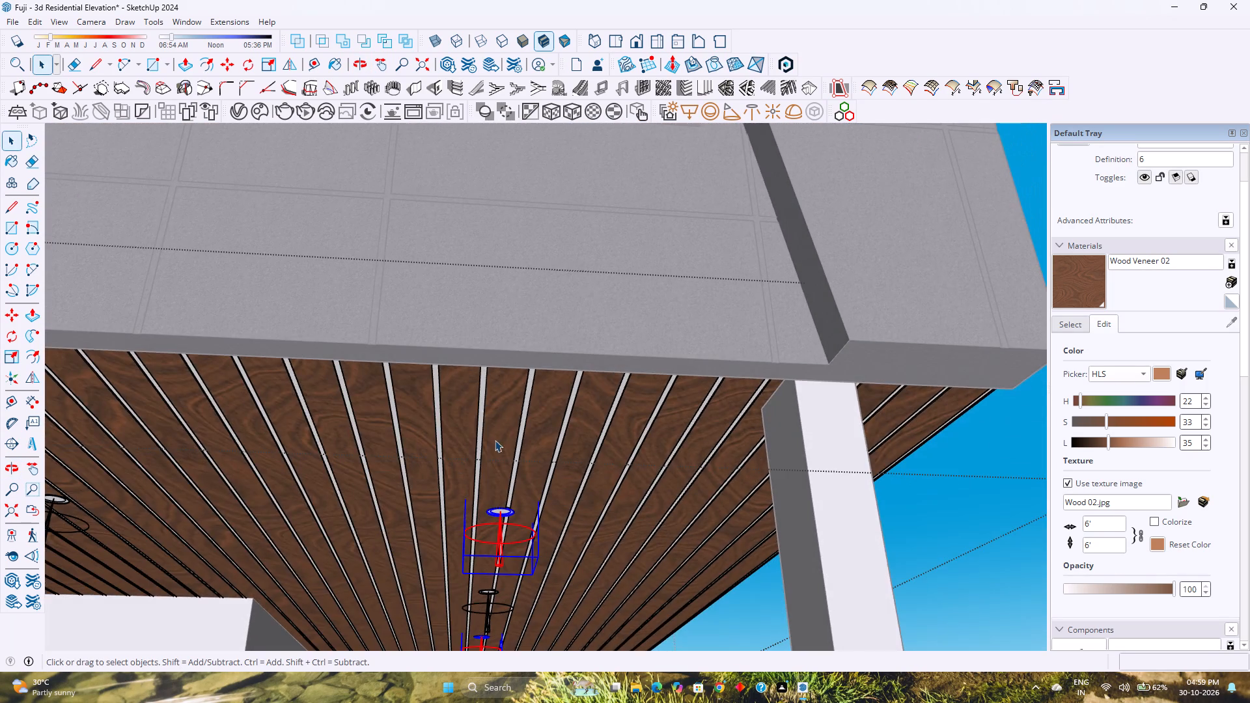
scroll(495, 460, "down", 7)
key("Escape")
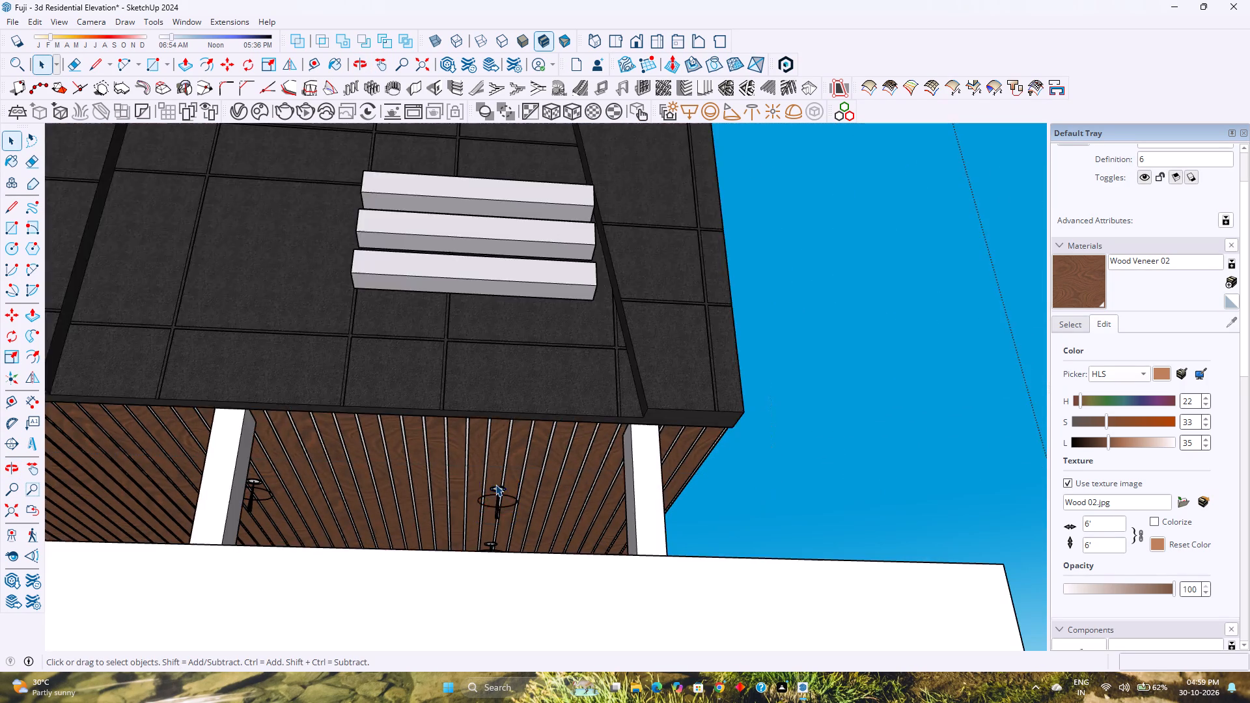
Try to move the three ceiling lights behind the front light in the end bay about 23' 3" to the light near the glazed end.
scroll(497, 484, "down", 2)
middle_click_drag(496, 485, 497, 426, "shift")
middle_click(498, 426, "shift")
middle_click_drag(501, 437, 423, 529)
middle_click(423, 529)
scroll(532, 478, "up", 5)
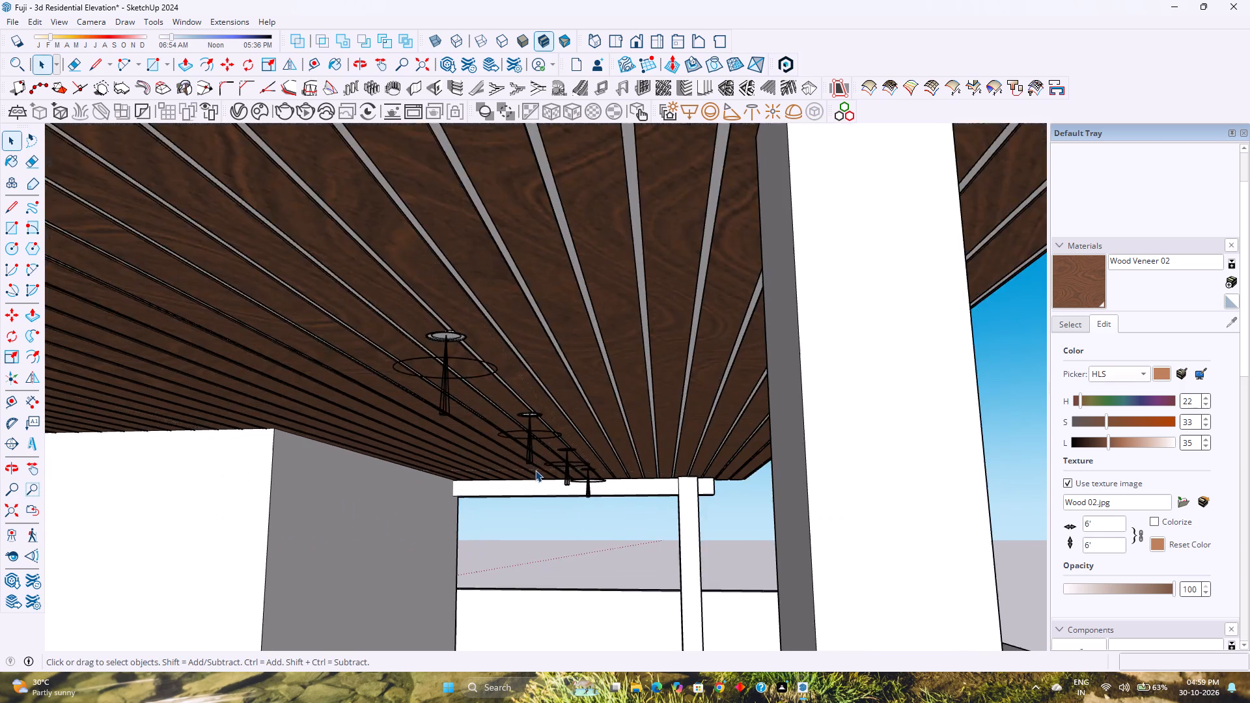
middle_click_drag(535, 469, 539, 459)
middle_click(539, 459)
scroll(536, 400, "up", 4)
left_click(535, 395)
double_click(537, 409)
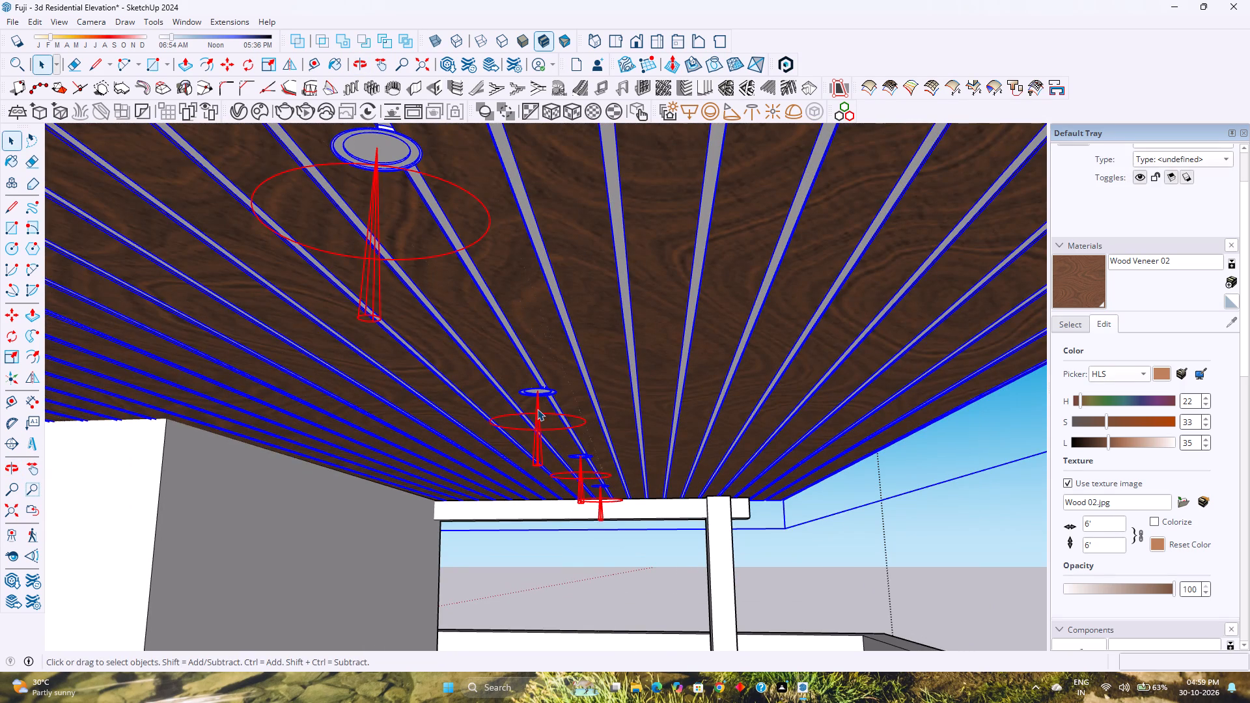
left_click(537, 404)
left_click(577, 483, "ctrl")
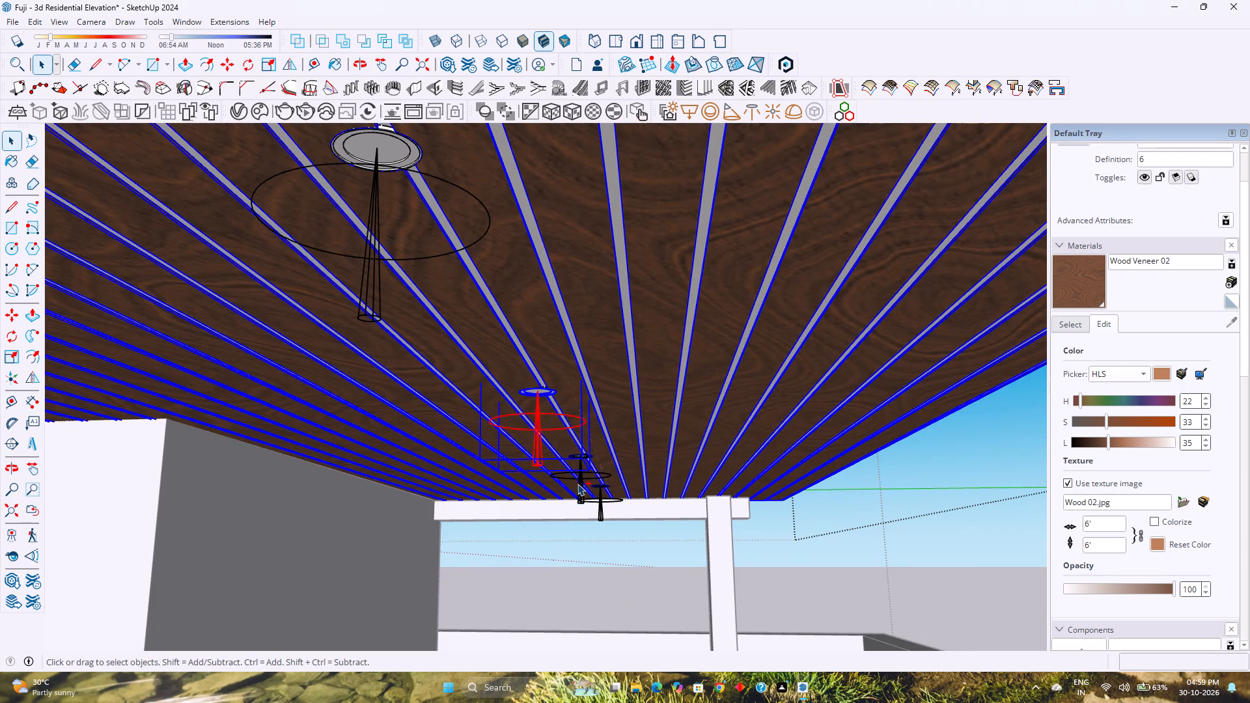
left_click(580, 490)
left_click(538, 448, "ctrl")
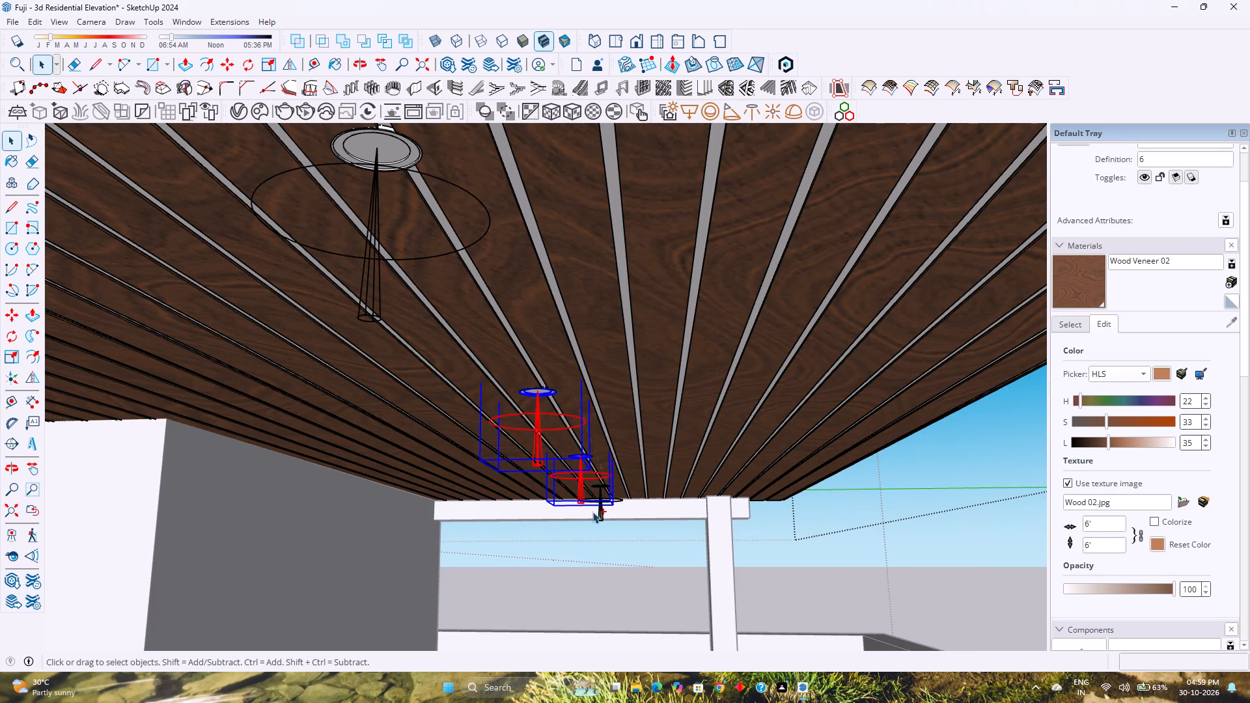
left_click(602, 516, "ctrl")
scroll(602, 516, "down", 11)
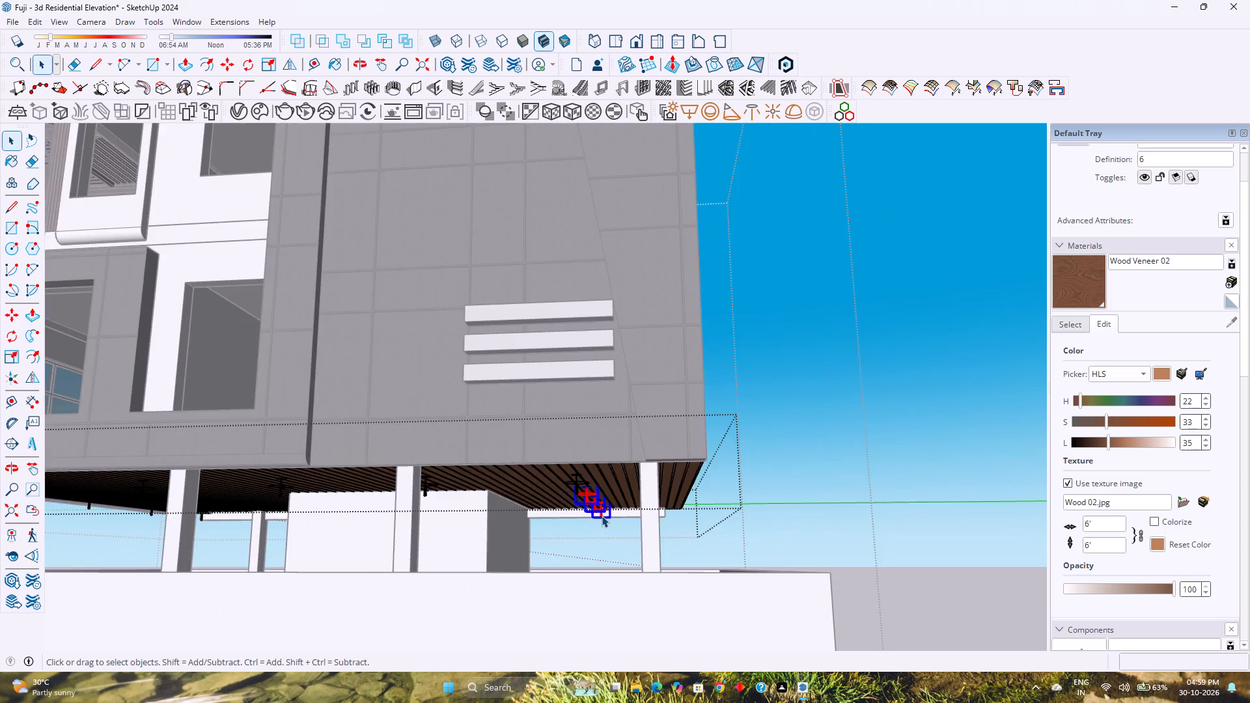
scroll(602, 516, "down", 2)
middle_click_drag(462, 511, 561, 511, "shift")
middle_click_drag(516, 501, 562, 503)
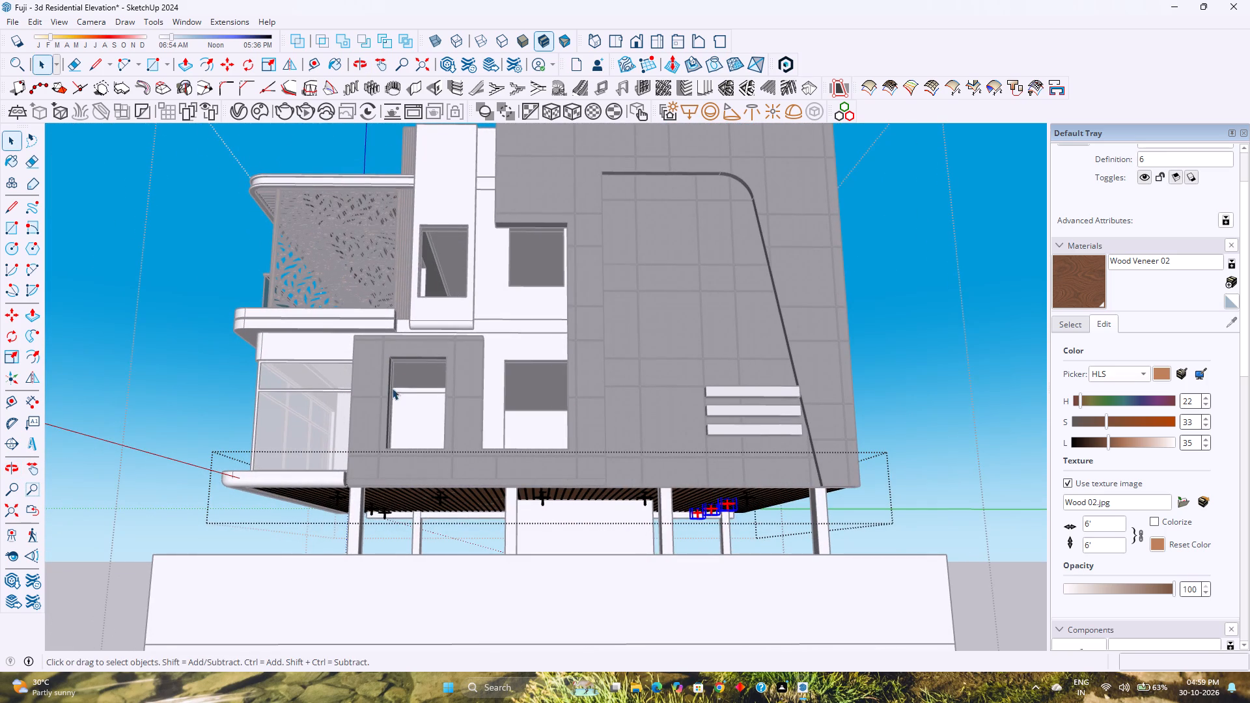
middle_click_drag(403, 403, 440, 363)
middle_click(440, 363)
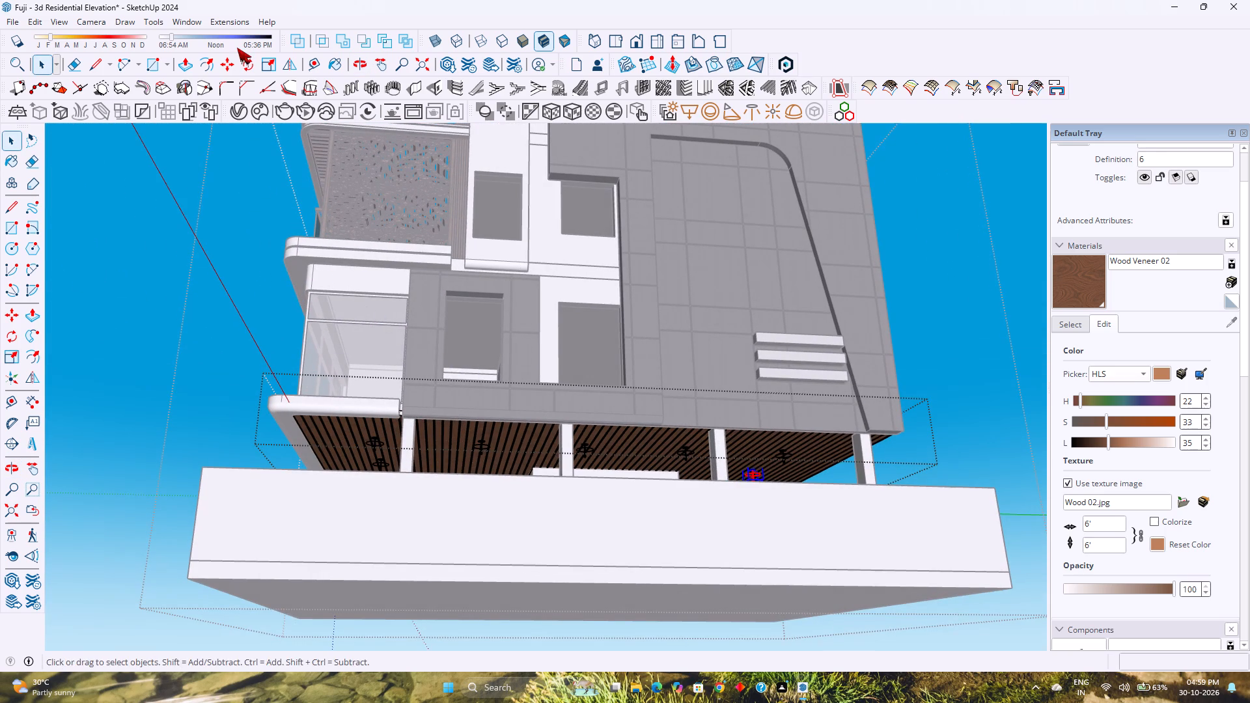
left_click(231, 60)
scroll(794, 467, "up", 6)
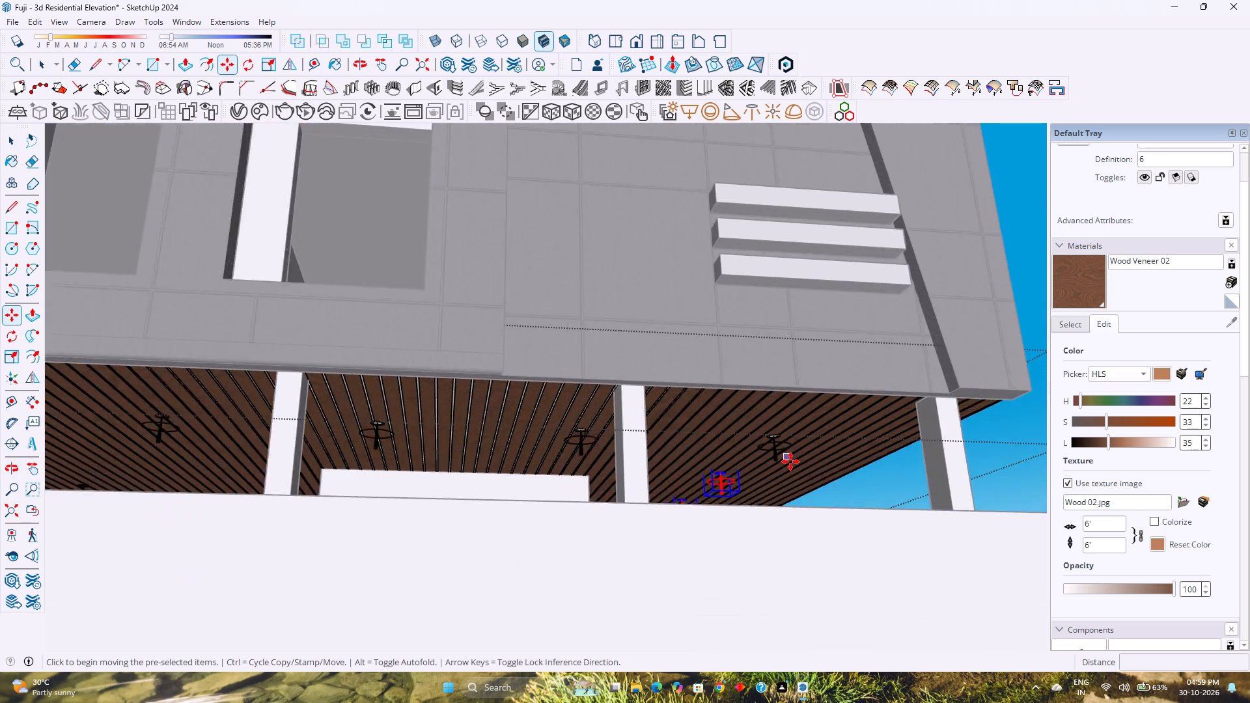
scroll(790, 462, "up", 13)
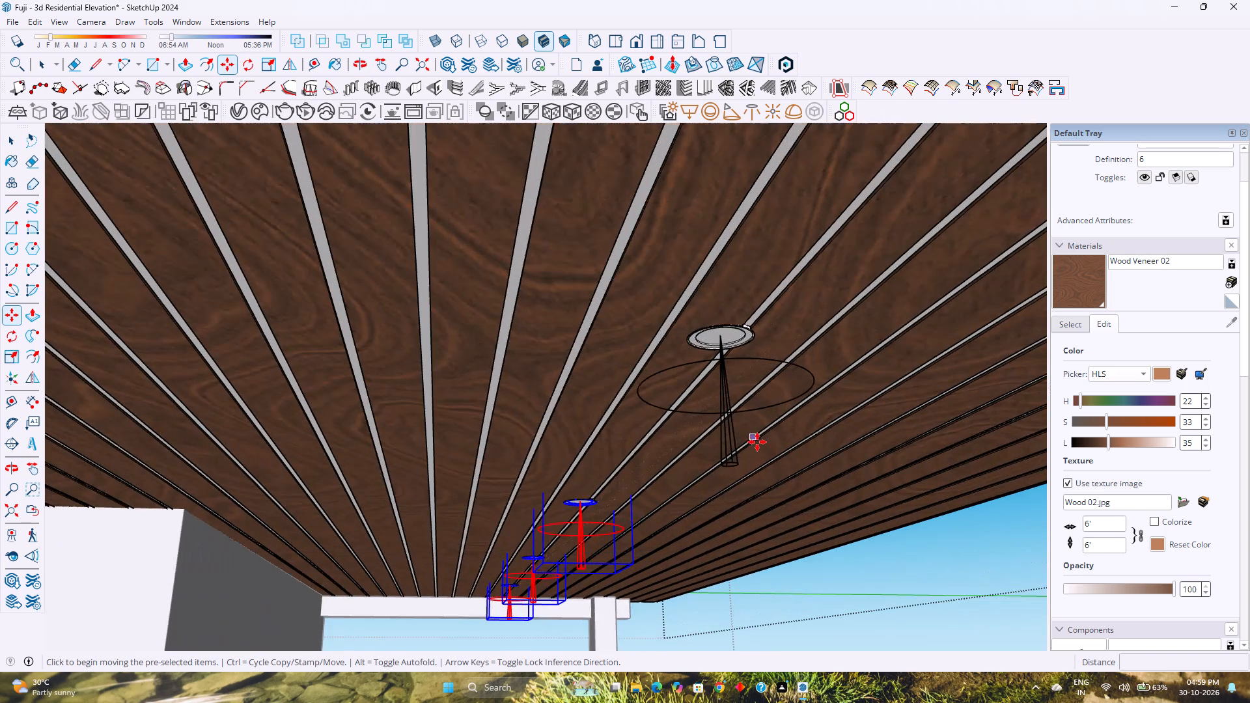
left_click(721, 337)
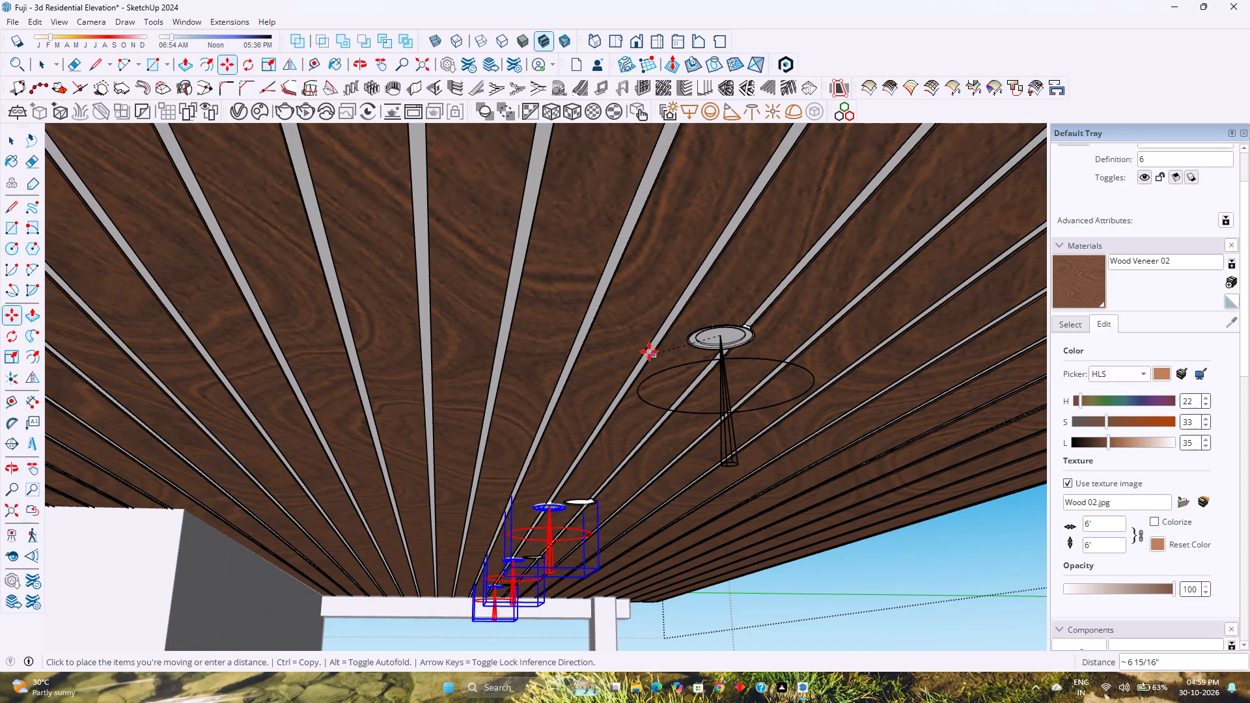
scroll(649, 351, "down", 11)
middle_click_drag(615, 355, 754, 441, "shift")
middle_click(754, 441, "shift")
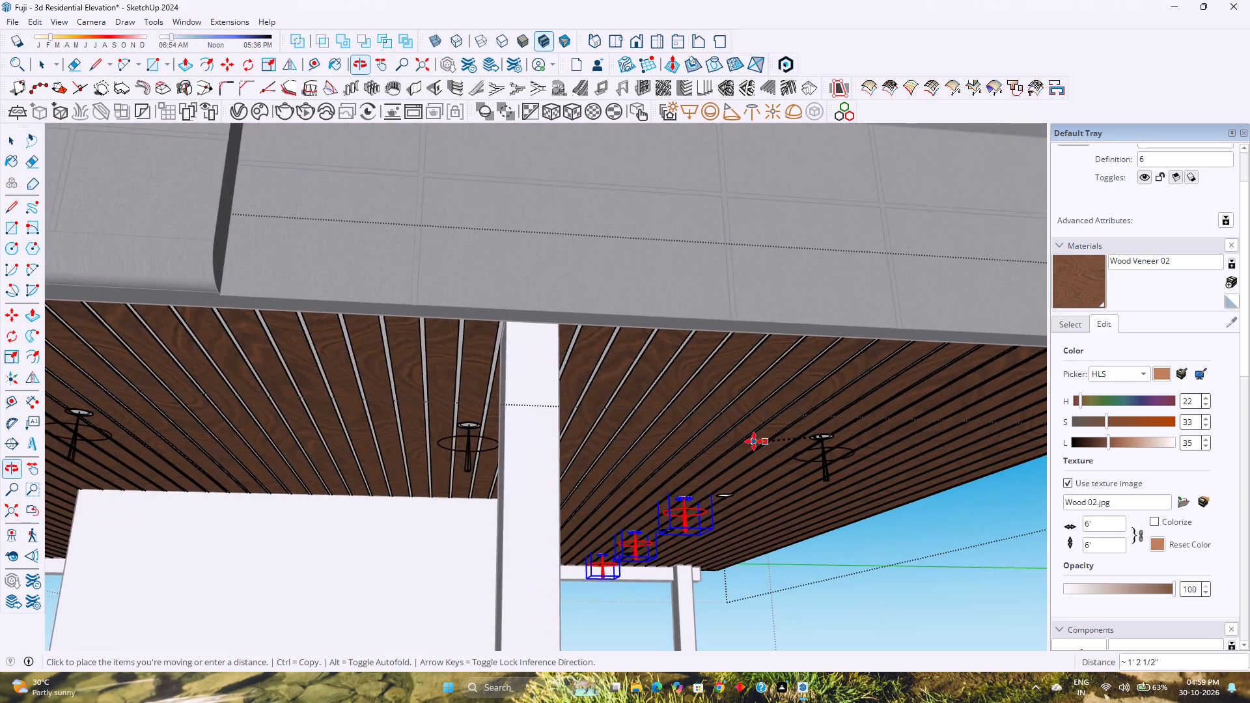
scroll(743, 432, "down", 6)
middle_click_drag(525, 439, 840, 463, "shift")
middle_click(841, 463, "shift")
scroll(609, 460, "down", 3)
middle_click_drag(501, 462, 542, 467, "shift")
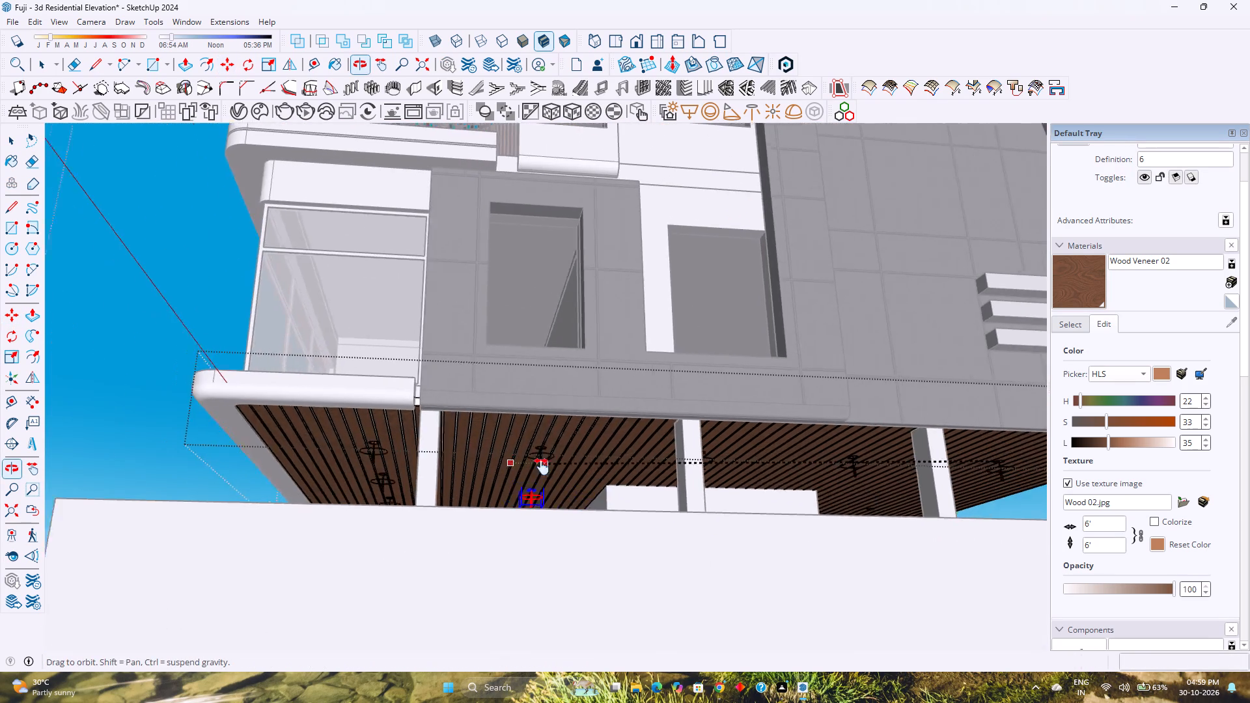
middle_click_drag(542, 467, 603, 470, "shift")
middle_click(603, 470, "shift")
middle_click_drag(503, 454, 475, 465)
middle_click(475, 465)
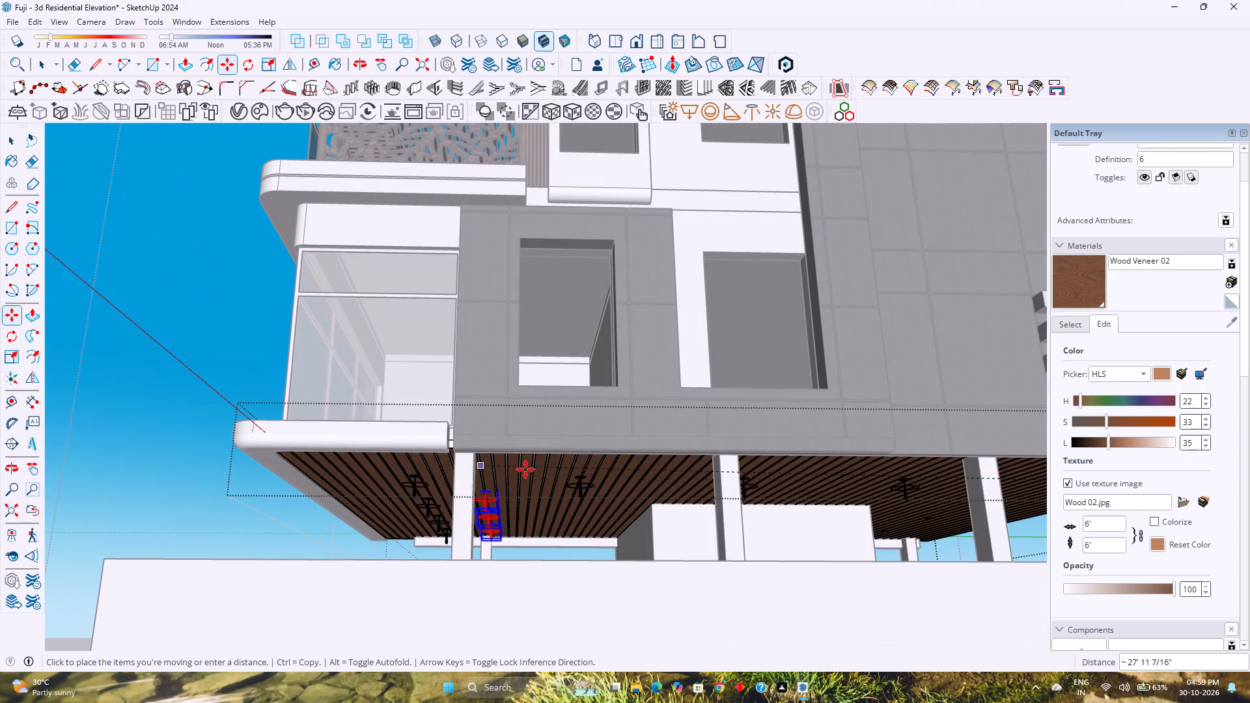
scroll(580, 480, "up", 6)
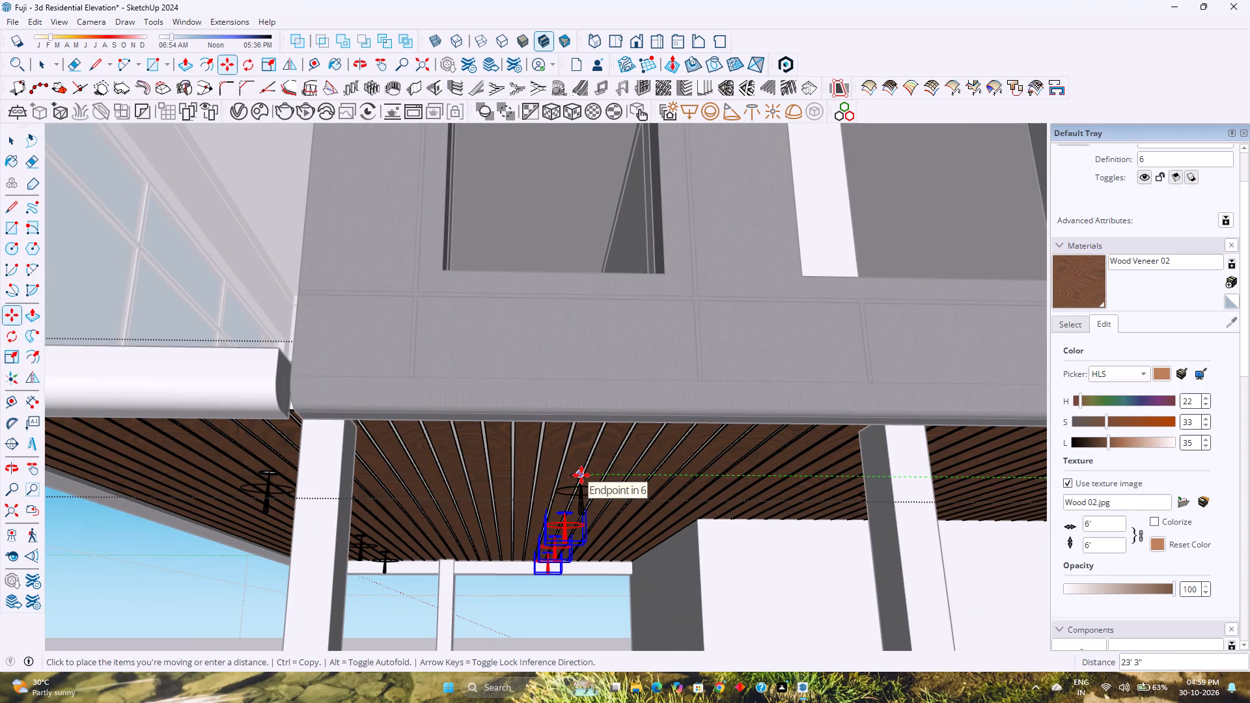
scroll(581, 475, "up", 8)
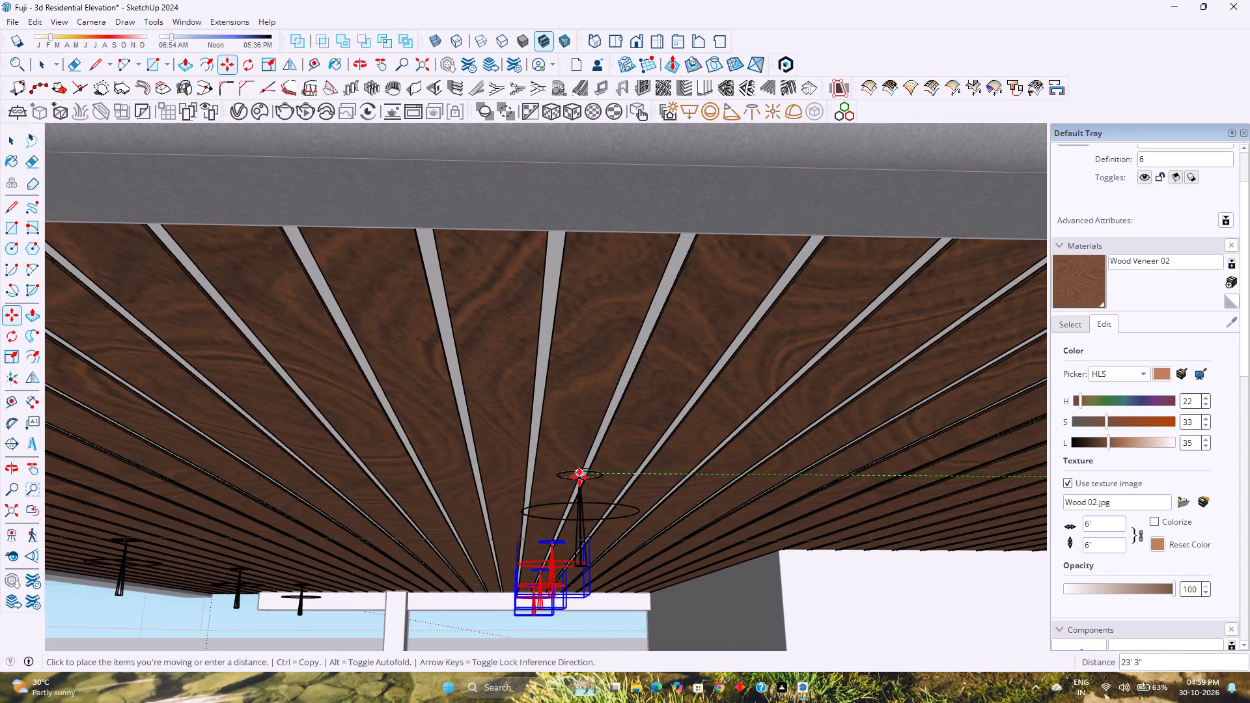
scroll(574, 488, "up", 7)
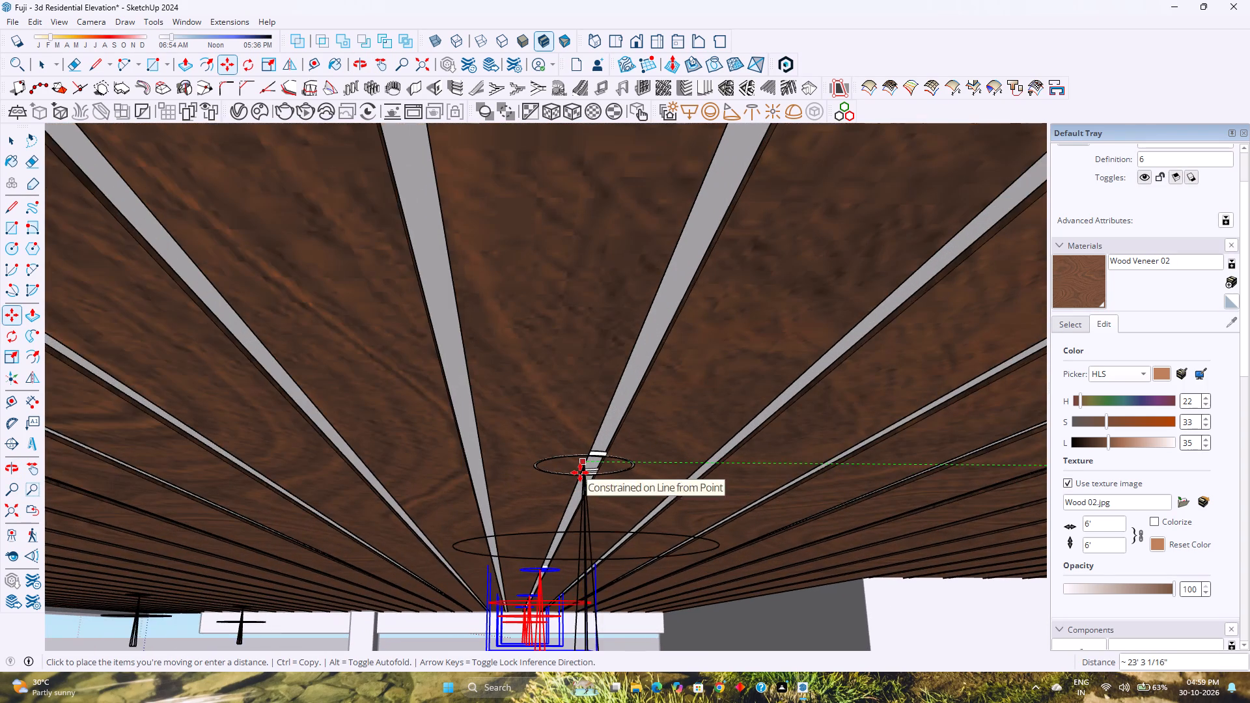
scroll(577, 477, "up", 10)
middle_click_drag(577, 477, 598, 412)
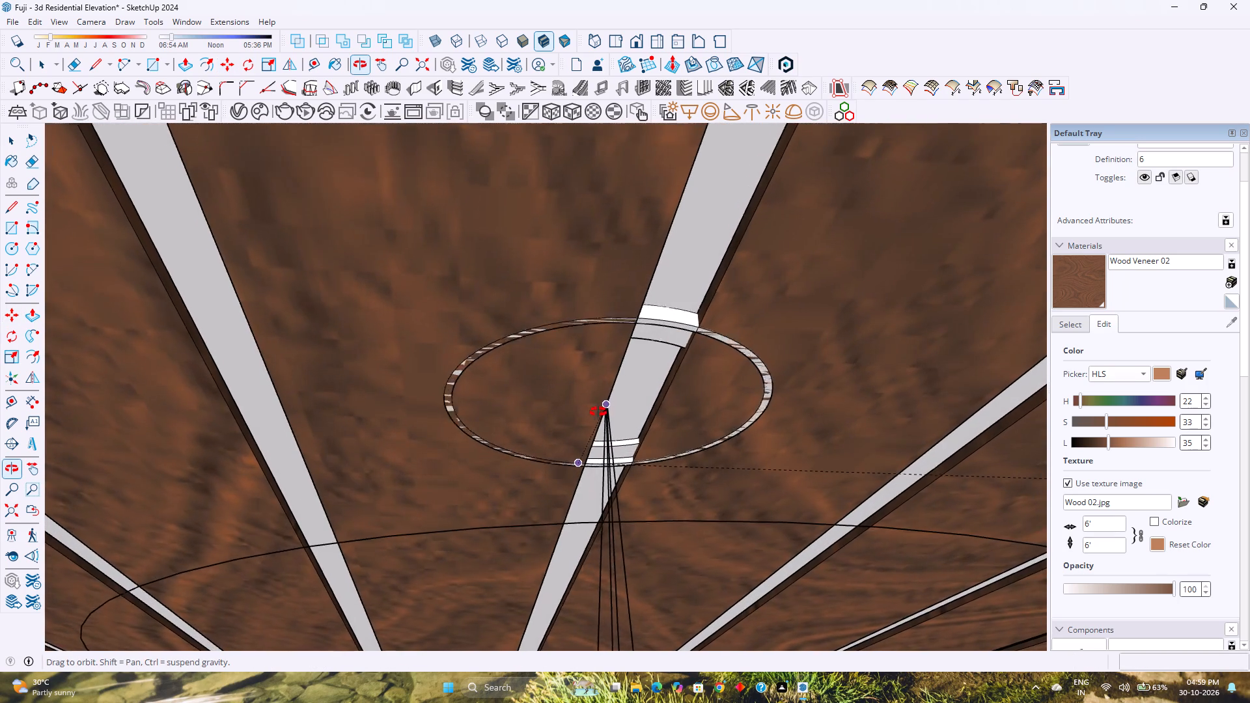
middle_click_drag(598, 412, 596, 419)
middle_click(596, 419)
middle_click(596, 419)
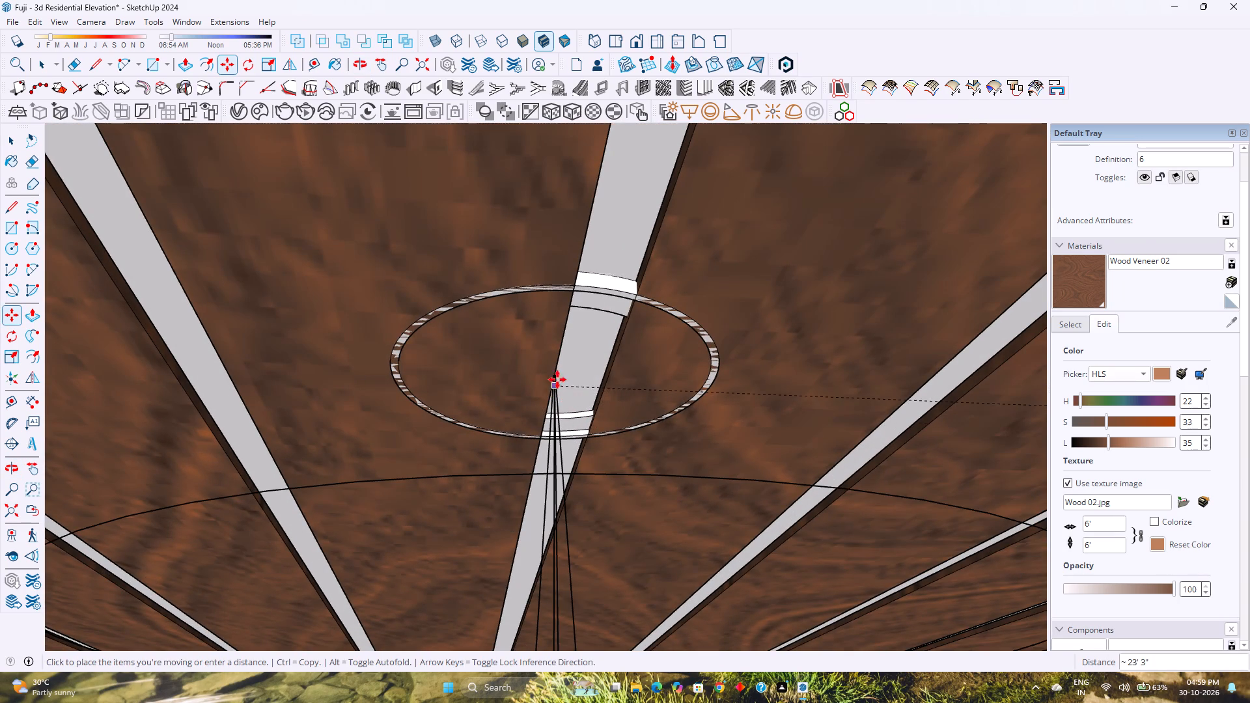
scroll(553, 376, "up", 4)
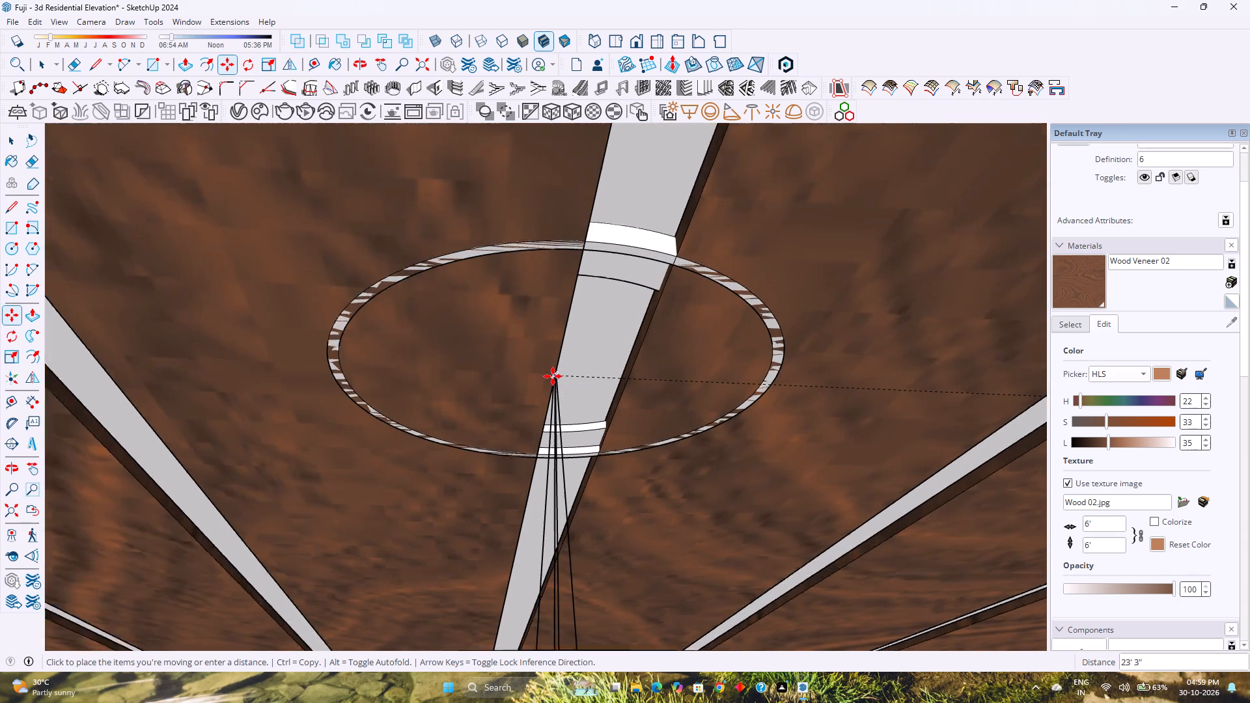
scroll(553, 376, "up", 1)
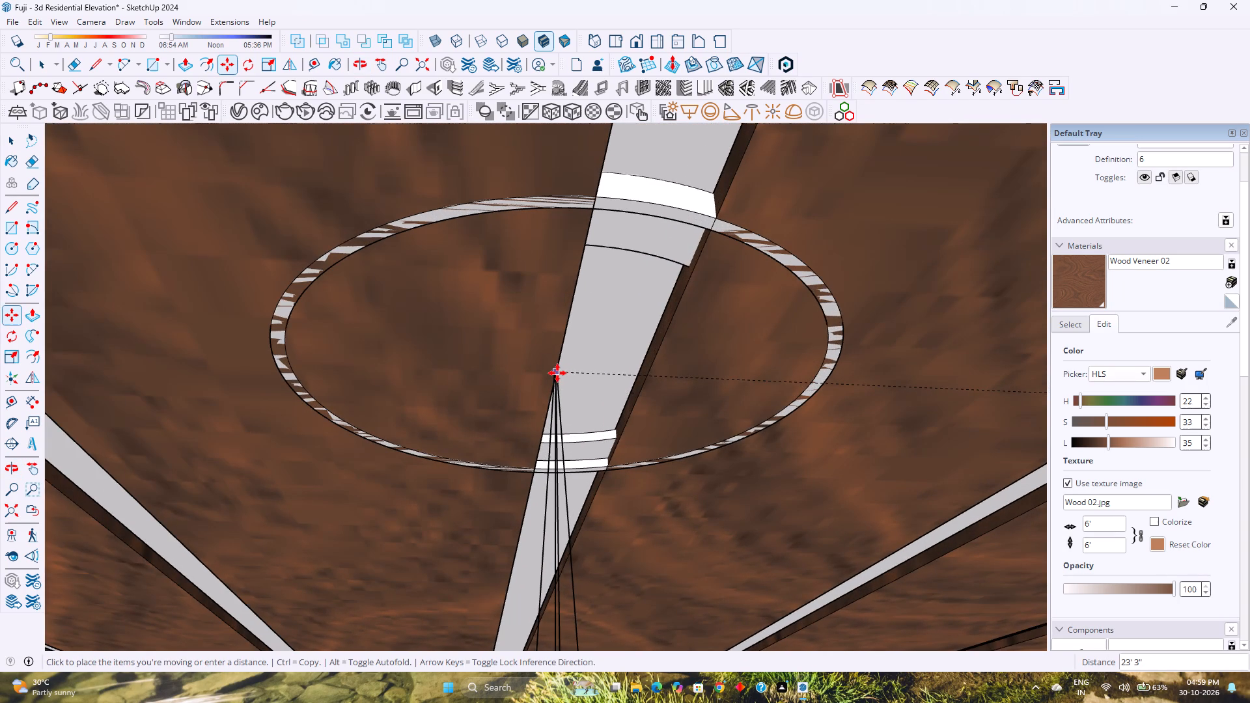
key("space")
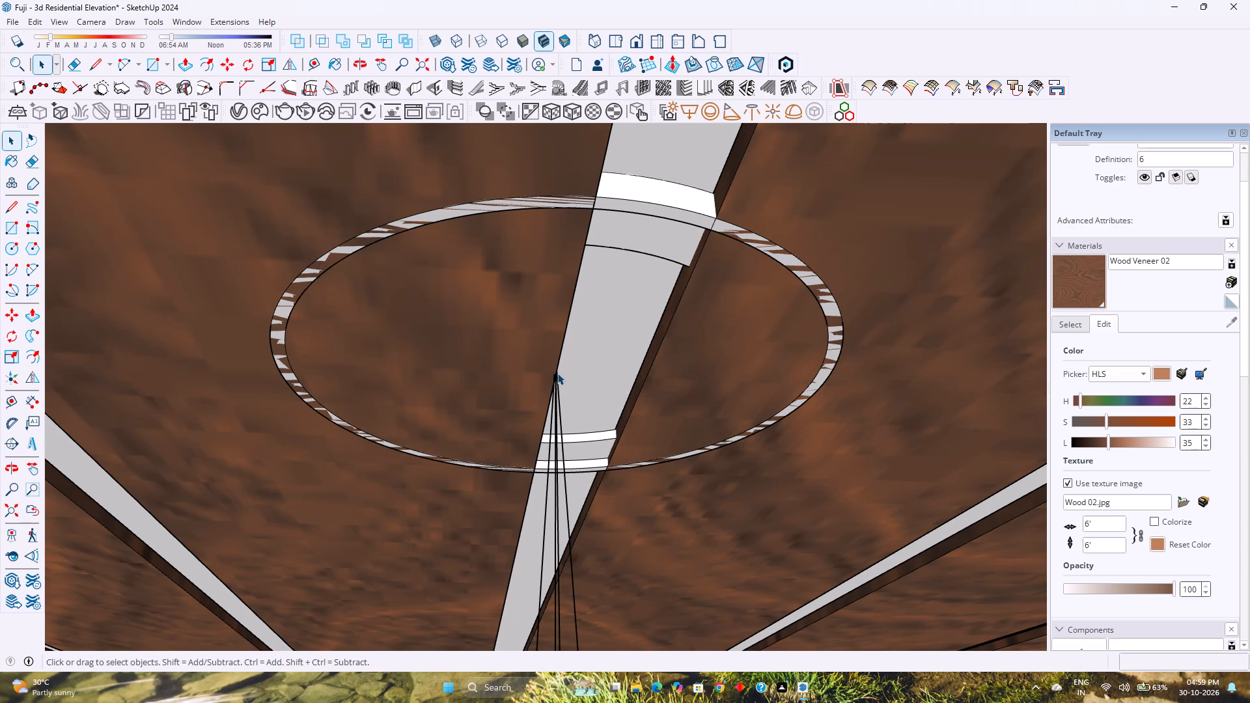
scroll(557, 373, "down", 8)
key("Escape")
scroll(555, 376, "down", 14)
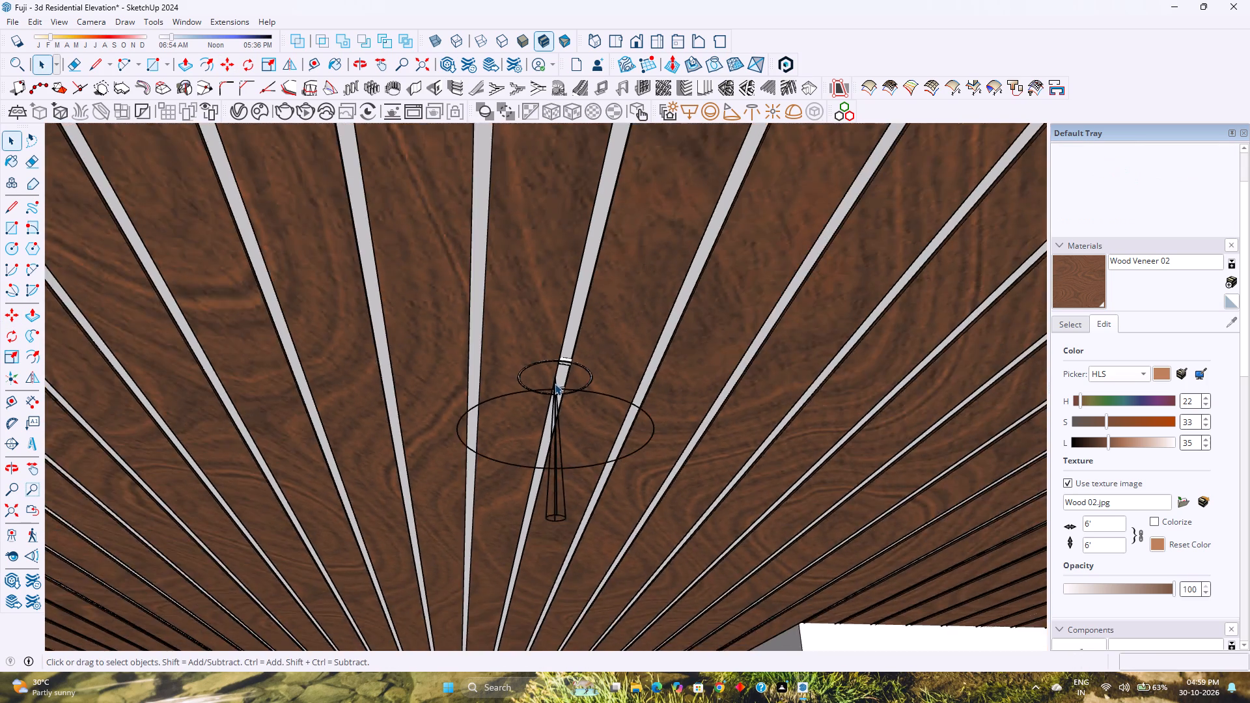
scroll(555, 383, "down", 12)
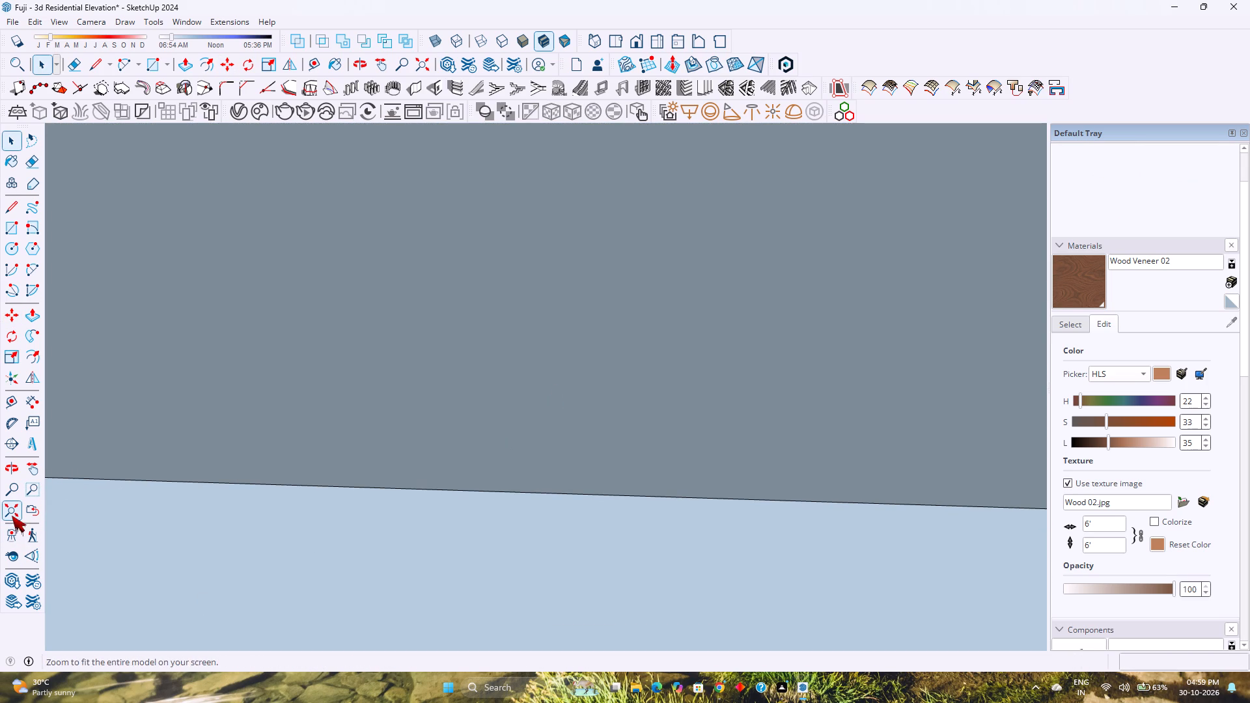
Open the slatted ceiling group and delete the row of four ceiling lights in the end bay below the three white fins.
left_click(12, 516)
middle_click_drag(382, 490, 305, 542)
scroll(615, 468, "up", 11)
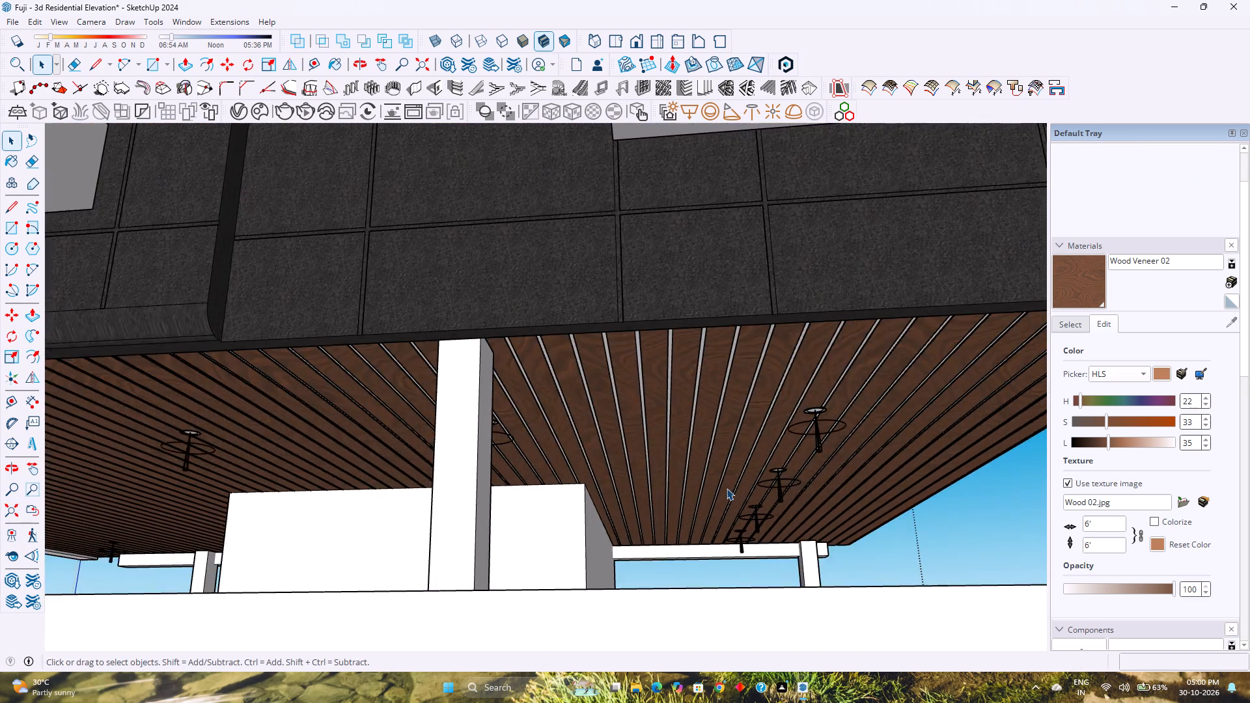
middle_click_drag(727, 489, 704, 508)
middle_click(704, 508)
scroll(732, 547, "up", 3)
middle_click_drag(727, 547, 717, 535)
middle_click(717, 535)
scroll(719, 572, "up", 3)
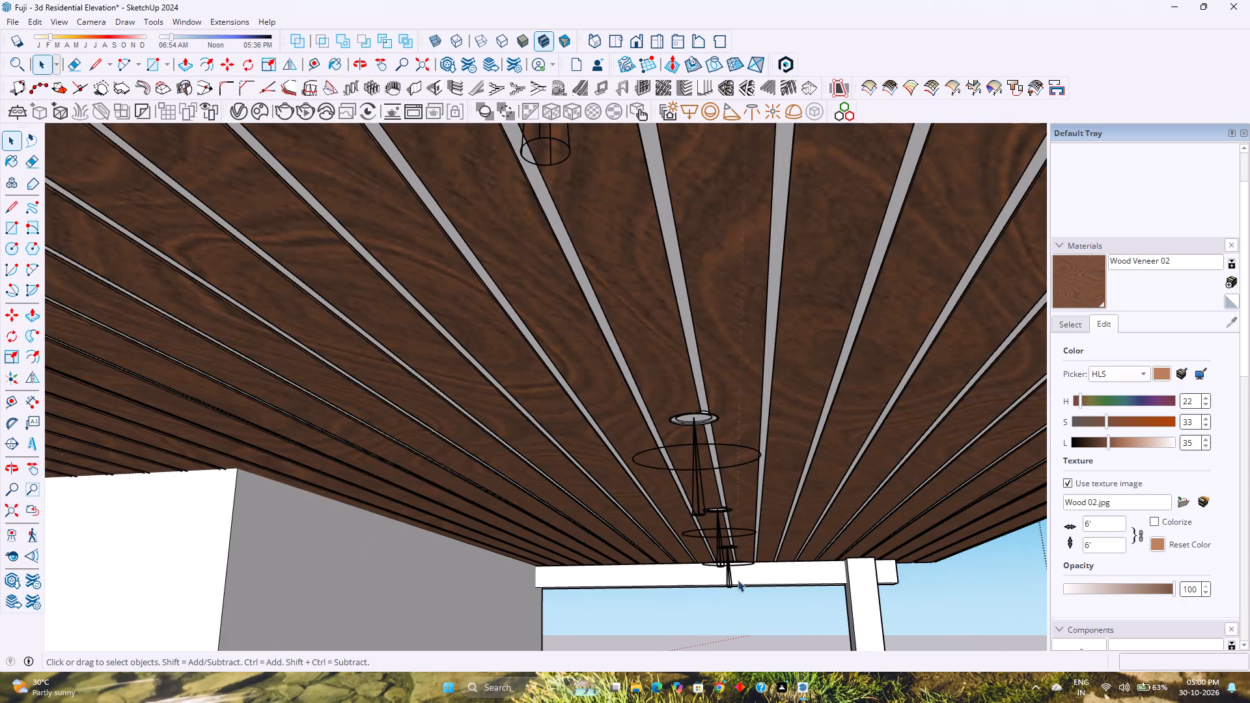
left_click(727, 575)
left_click(727, 575)
left_click(731, 575)
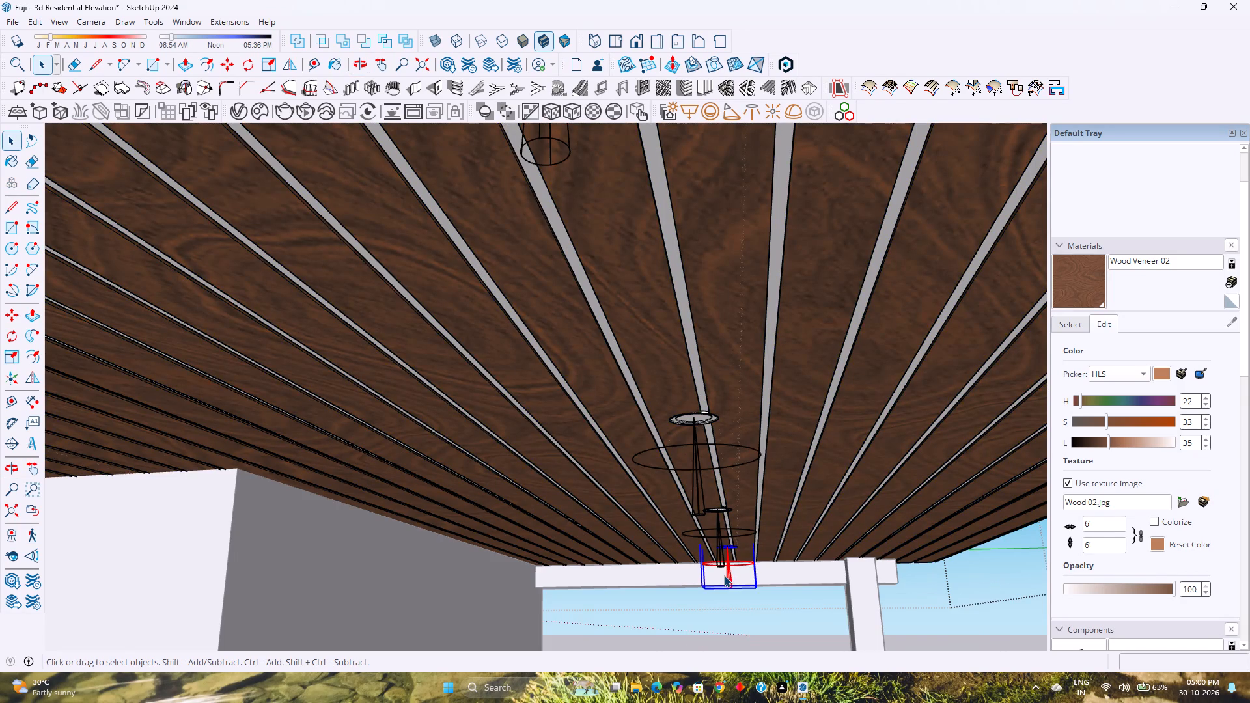
key("Delete")
left_click(720, 536)
key("Delete")
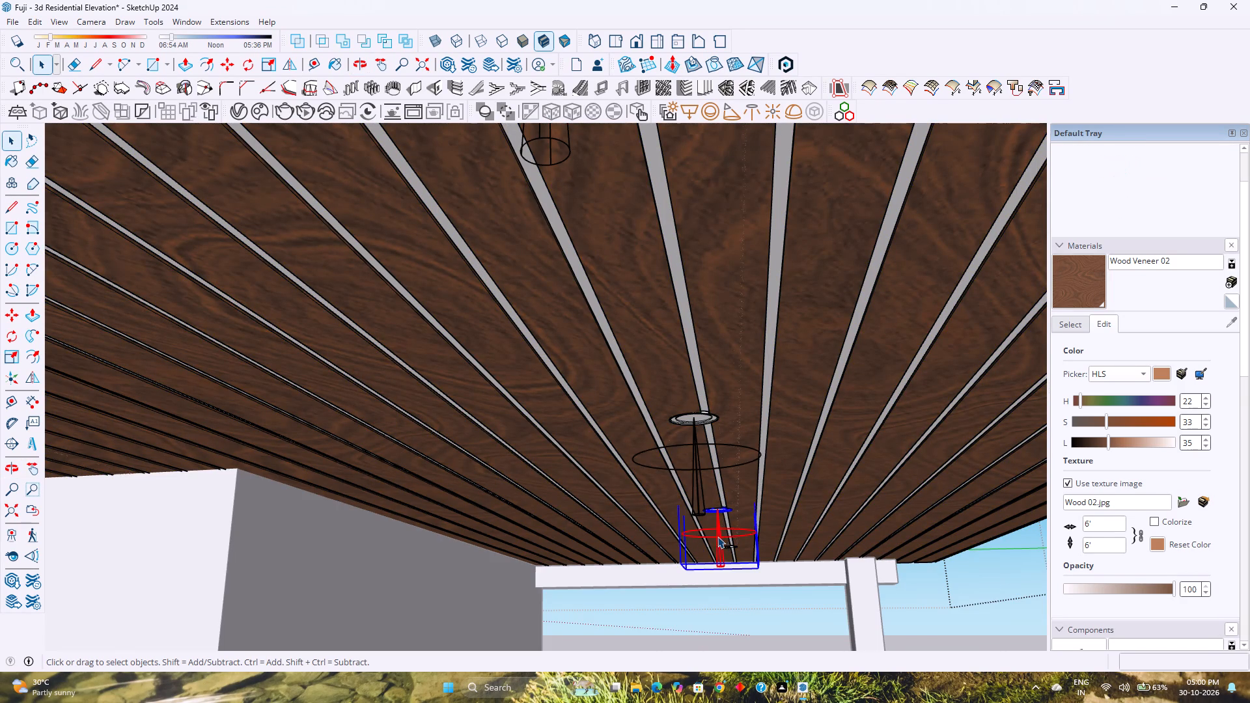
left_click(699, 475)
key("Delete")
scroll(699, 474, "down", 6)
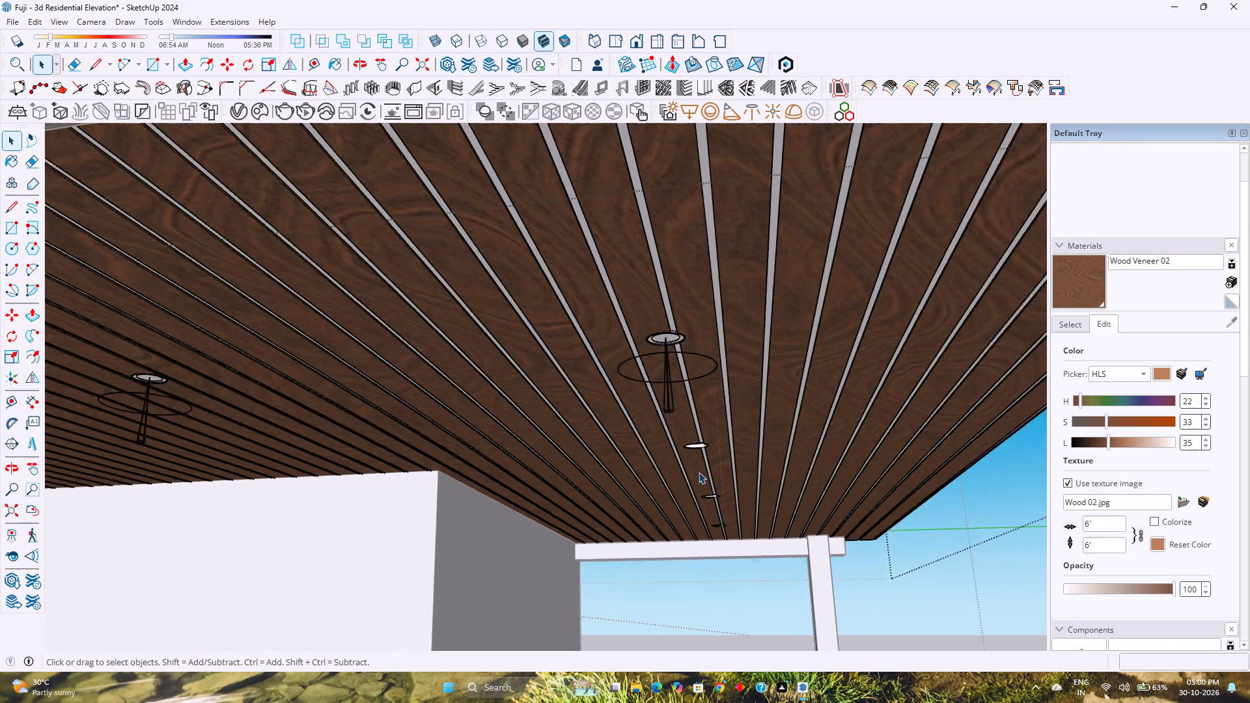
scroll(699, 472, "down", 2)
left_click(675, 398)
key("Delete")
scroll(682, 402, "down", 8)
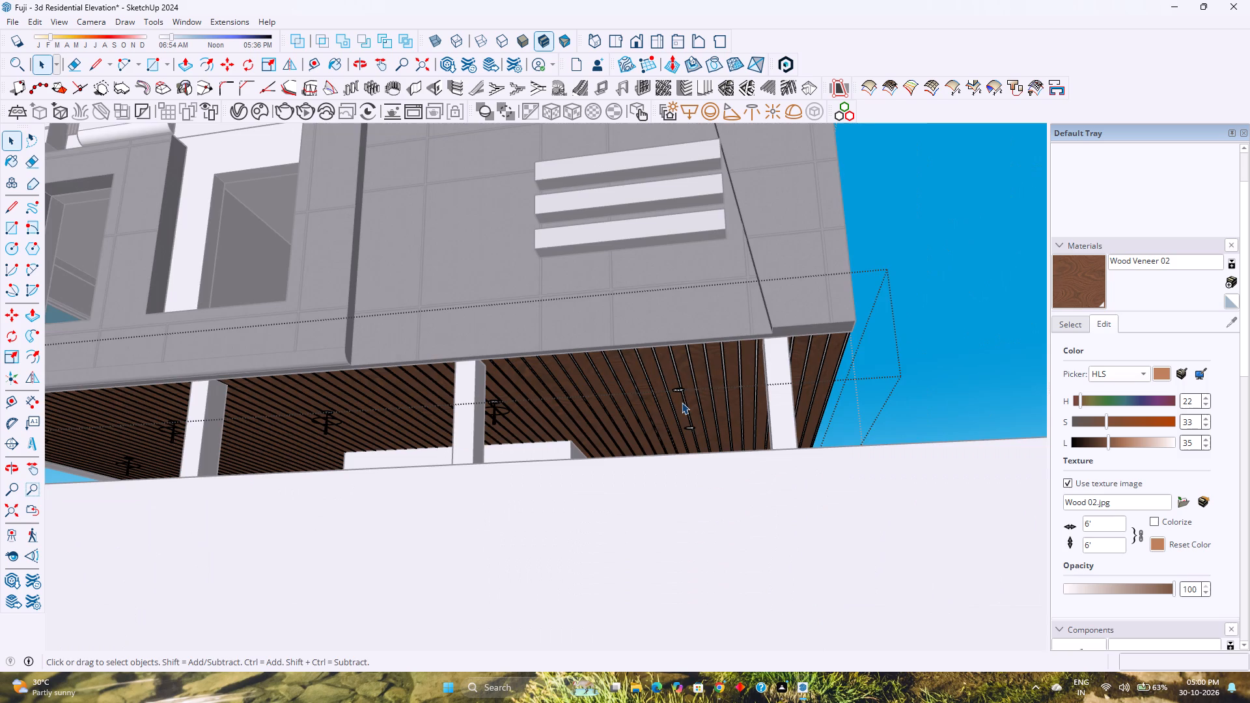
Select all instances of the ceiling light component in the glazed-end bay and move them down about 1/4" to the slats' bottom edge.
middle_click_drag(527, 469, 649, 497, "shift")
middle_click_drag(527, 511, 740, 532)
middle_click(740, 532)
scroll(455, 473, "down", 1, "shift")
middle_click_drag(455, 473, 783, 514, "shift")
middle_click(783, 514, "shift")
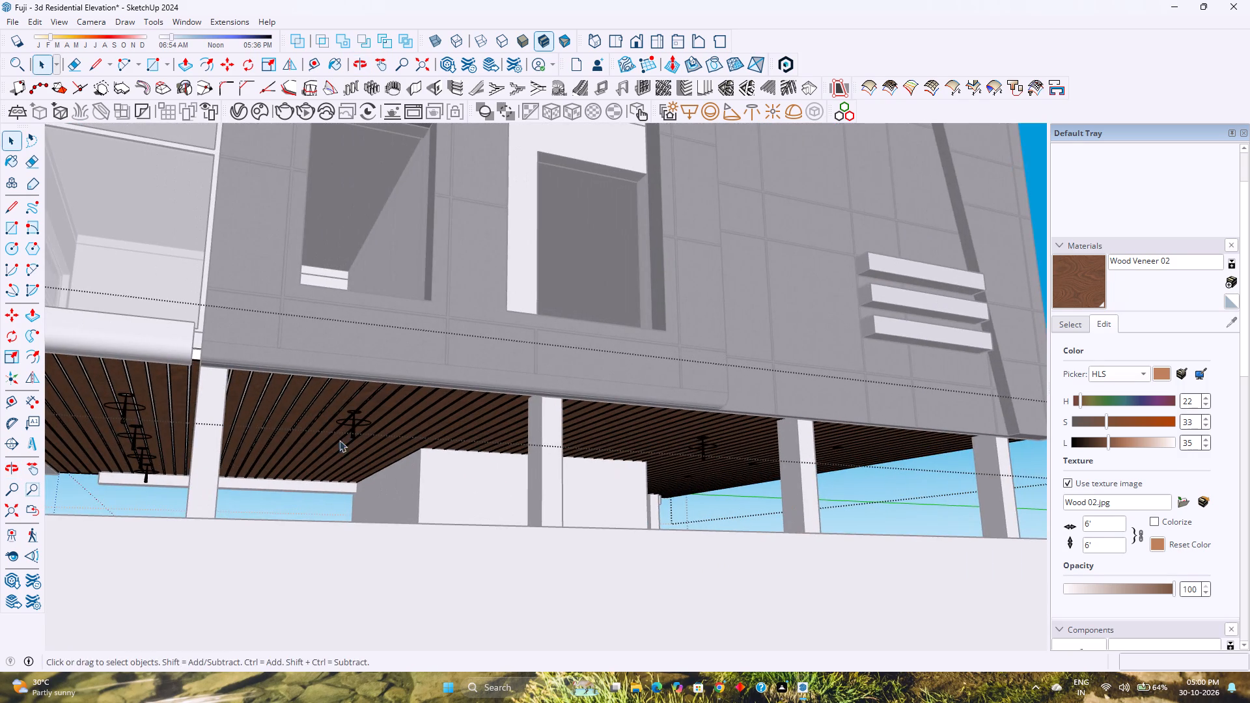
middle_click_drag(295, 440, 574, 437, "shift")
middle_click(574, 437, "shift")
scroll(501, 436, "up", 13)
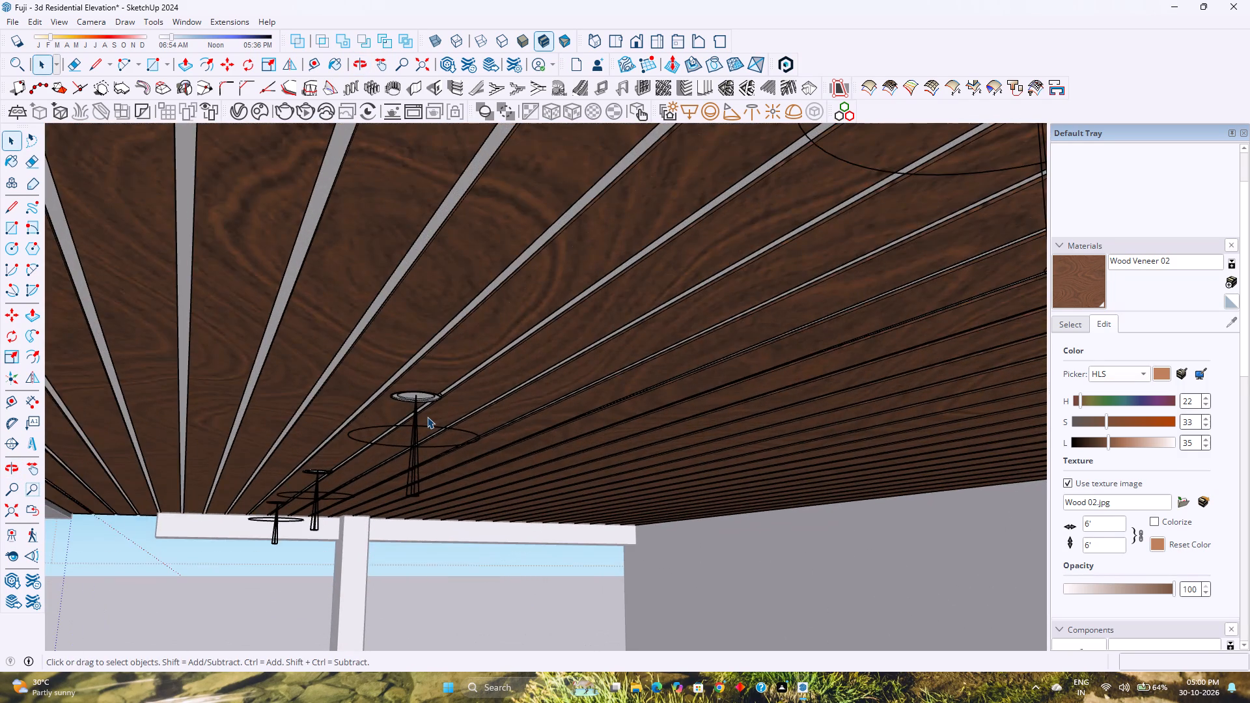
scroll(429, 410, "up", 9)
middle_click_drag(474, 438, 404, 391)
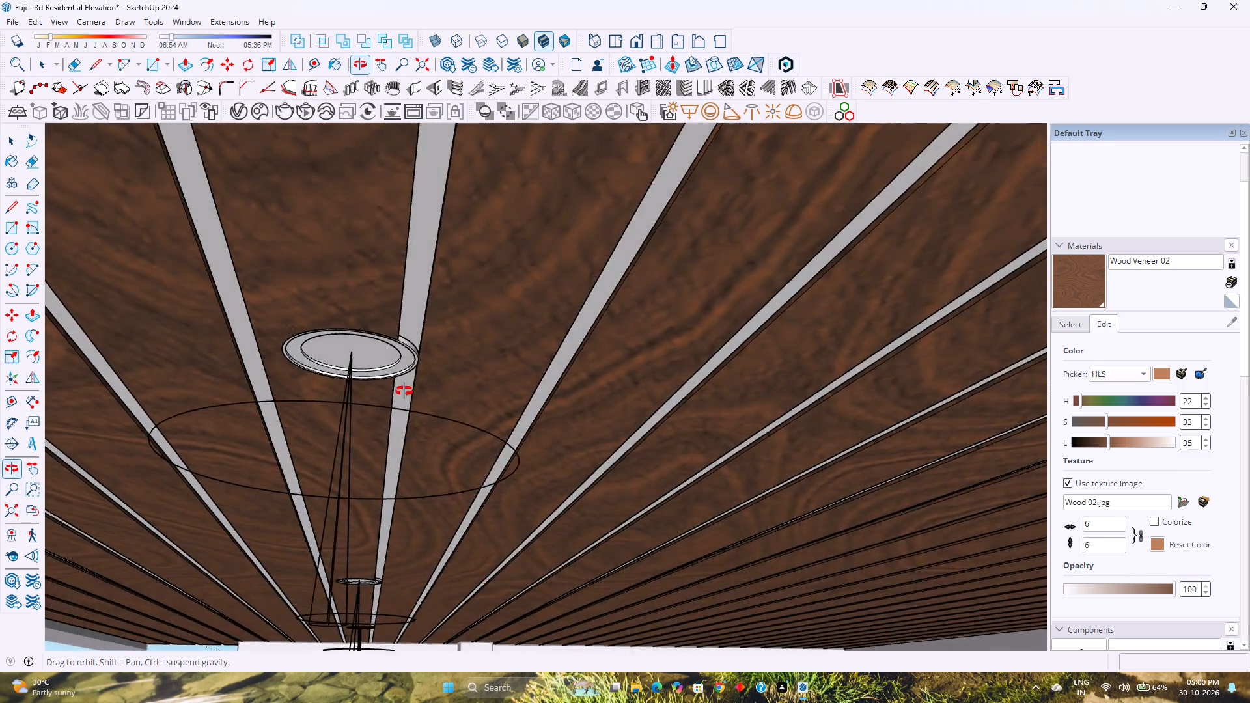
middle_click_drag(404, 391, 425, 394)
left_click(422, 350)
scroll(422, 350, "up", 2)
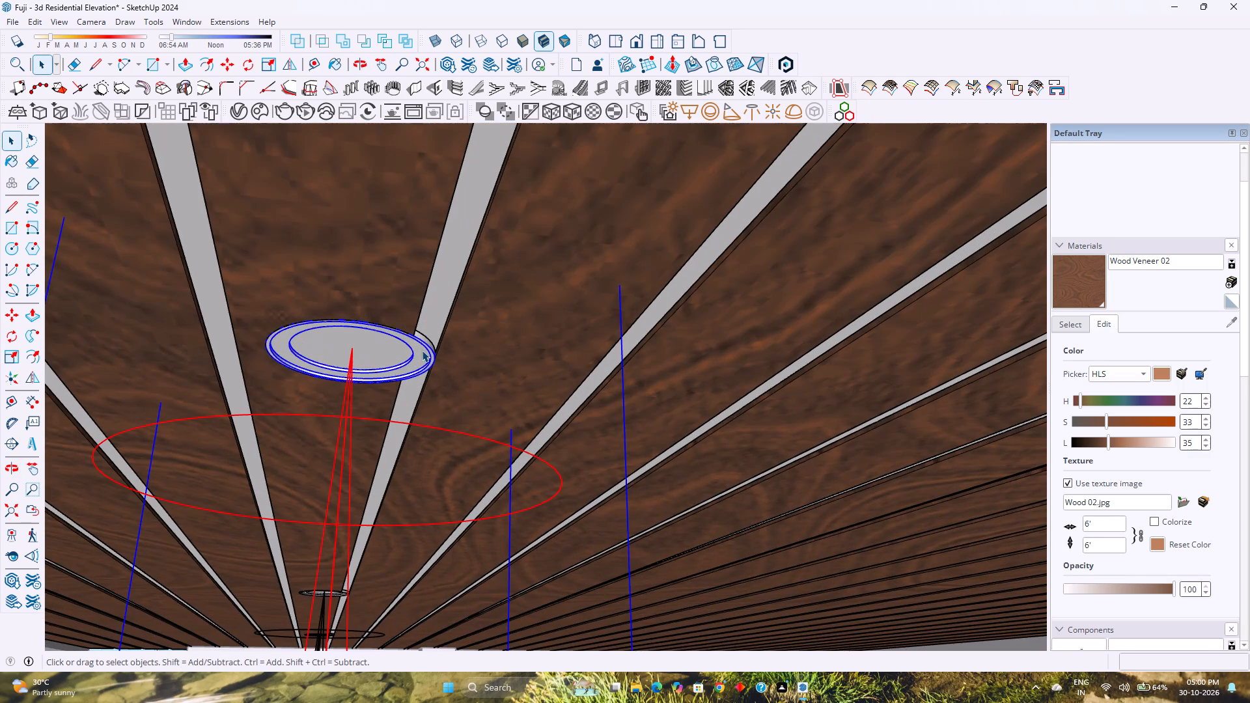
double_click(422, 350)
scroll(417, 350, "up", 2)
key("Escape")
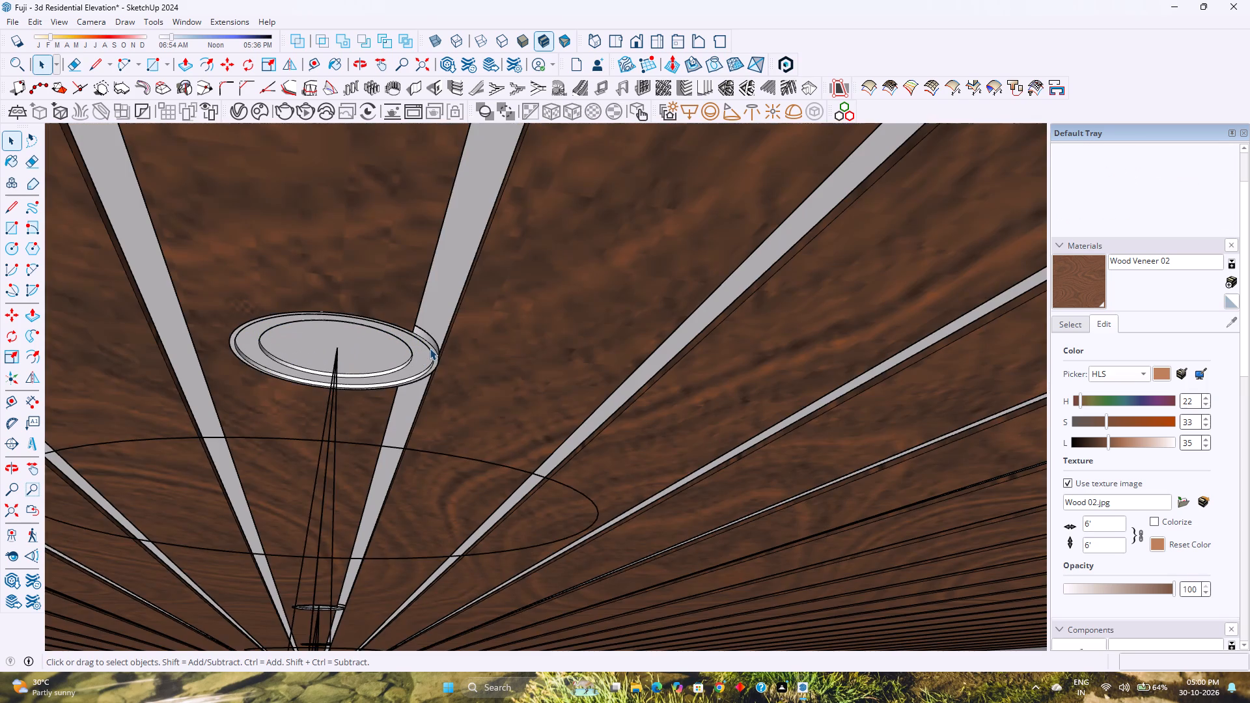
left_click(430, 348)
right_click(430, 348)
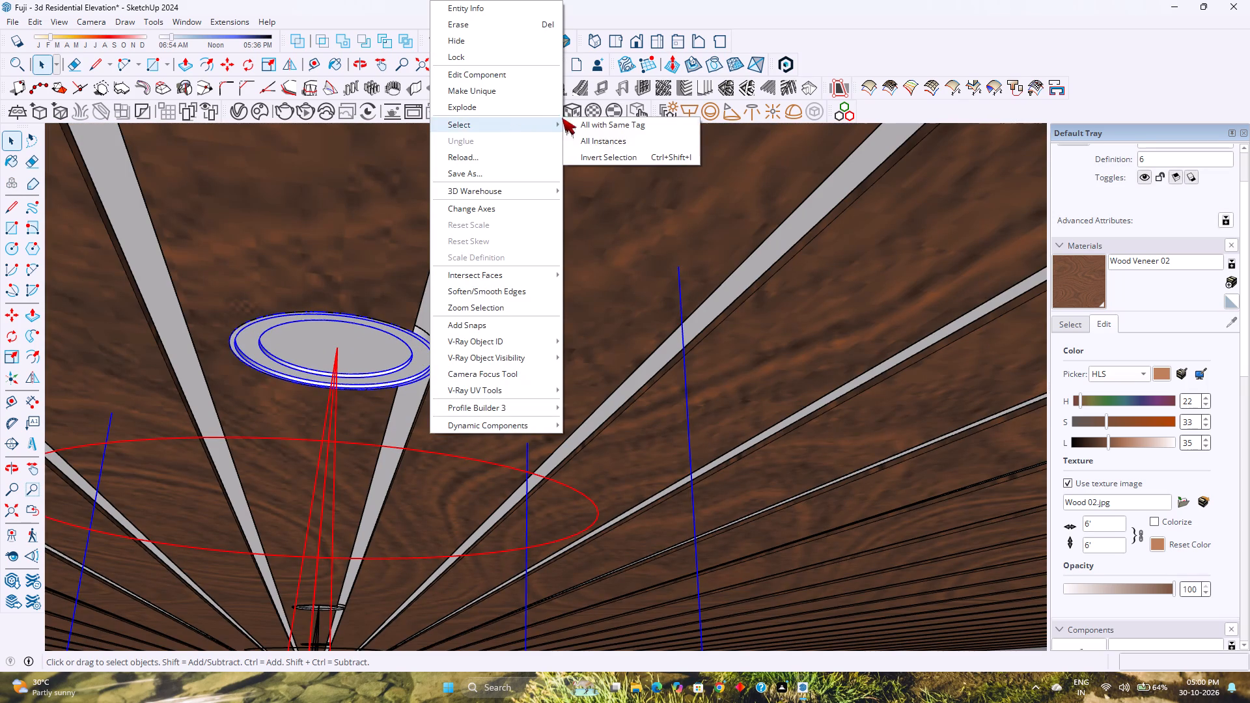
left_click(604, 135)
scroll(410, 350, "up", 5)
middle_click_drag(413, 347, 373, 406)
middle_click(373, 406)
key("m")
scroll(410, 324, "up", 4)
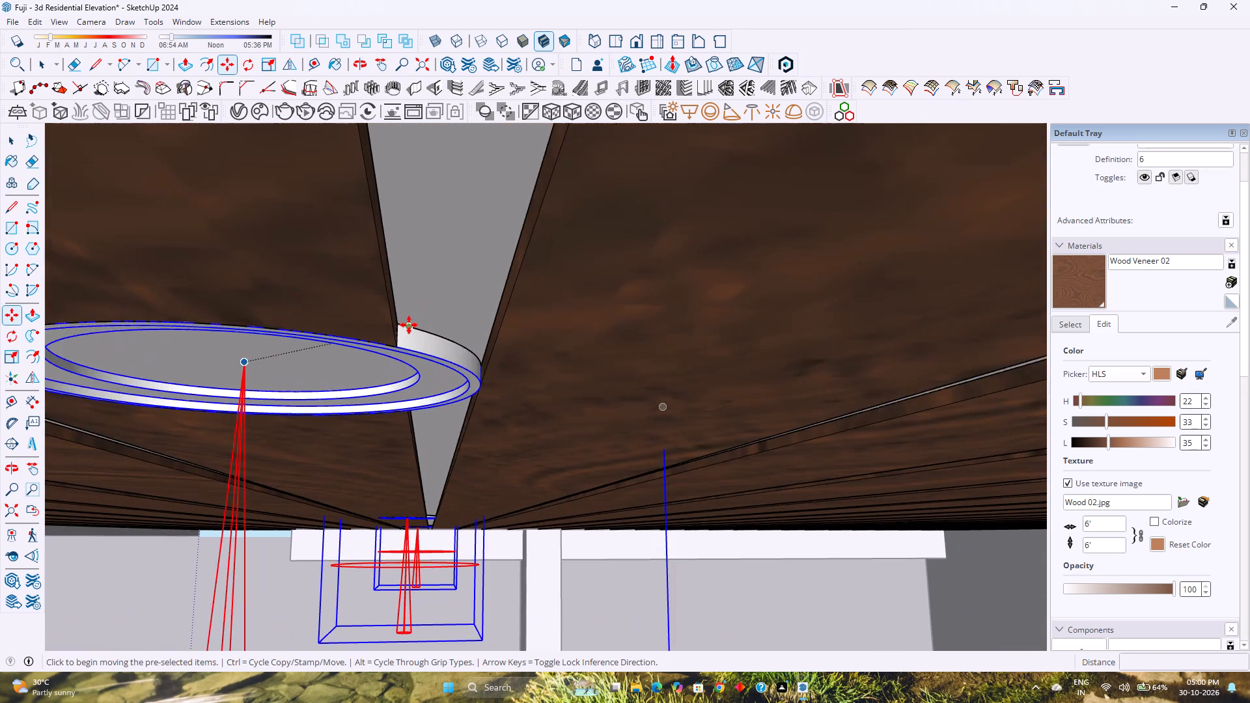
scroll(409, 325, "up", 4)
left_click(393, 326)
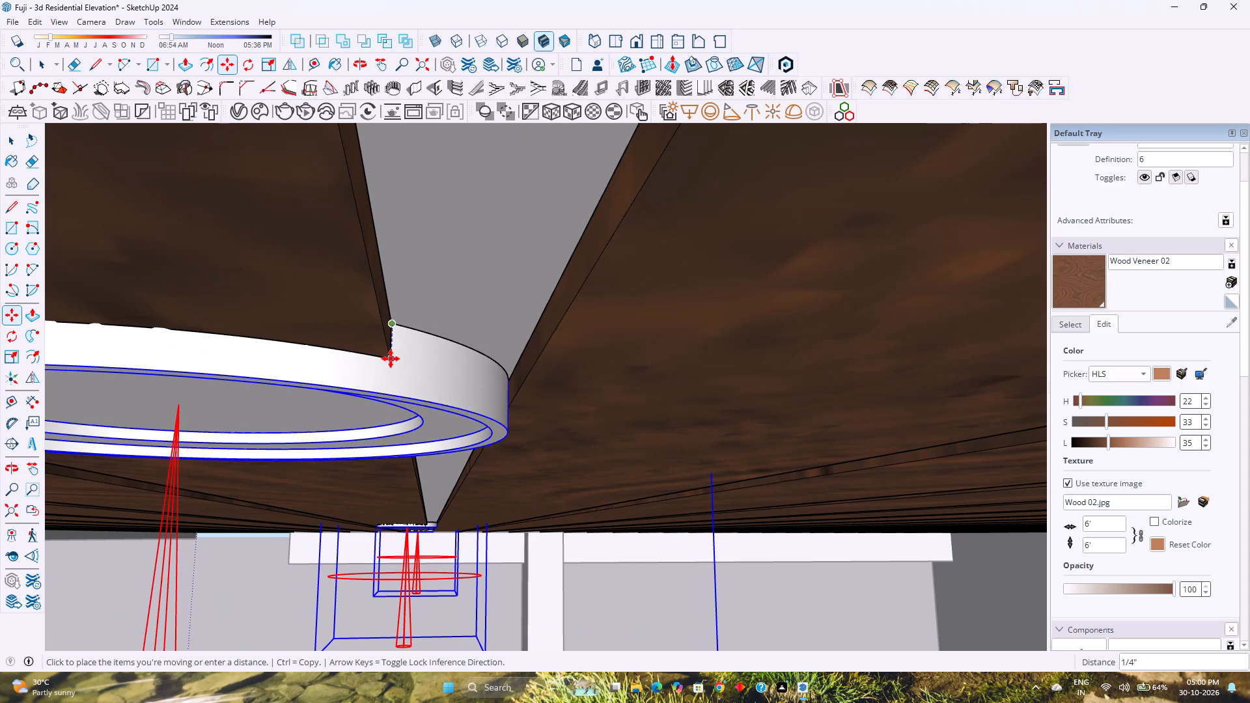
left_click(391, 359)
scroll(397, 352, "down", 2)
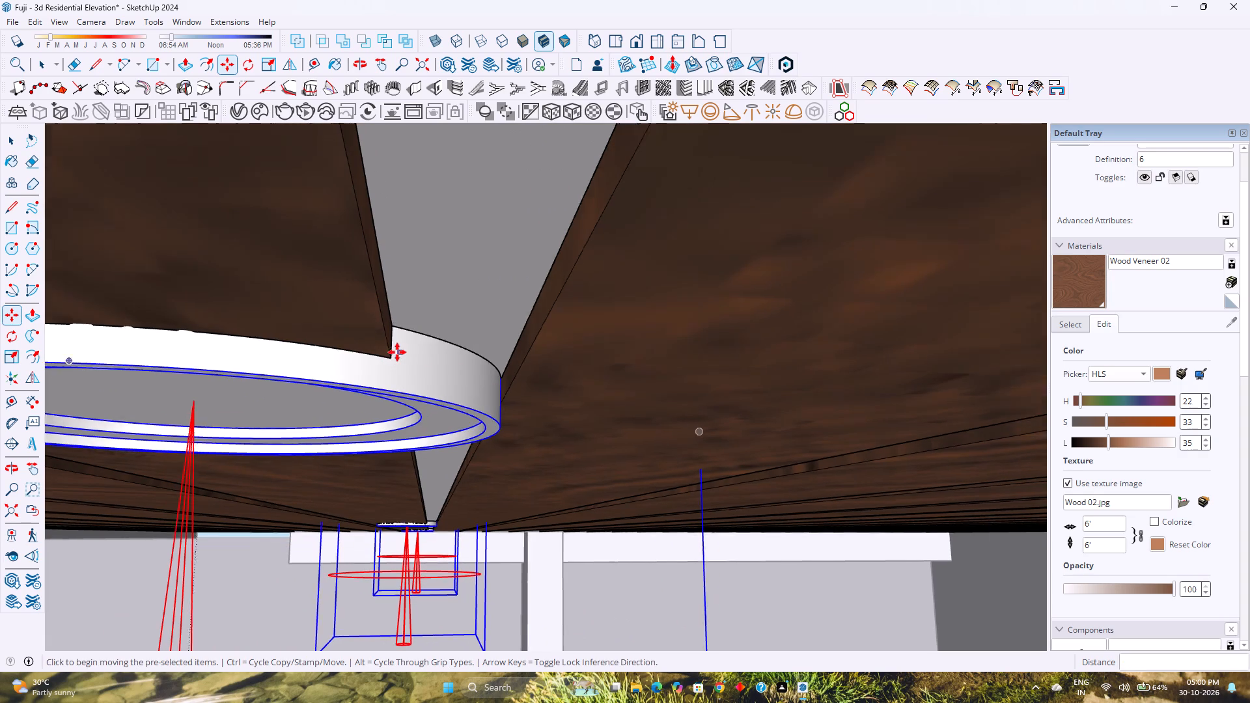
scroll(397, 352, "down", 3)
key("space")
scroll(397, 352, "down", 4)
key("Escape")
scroll(397, 352, "down", 10)
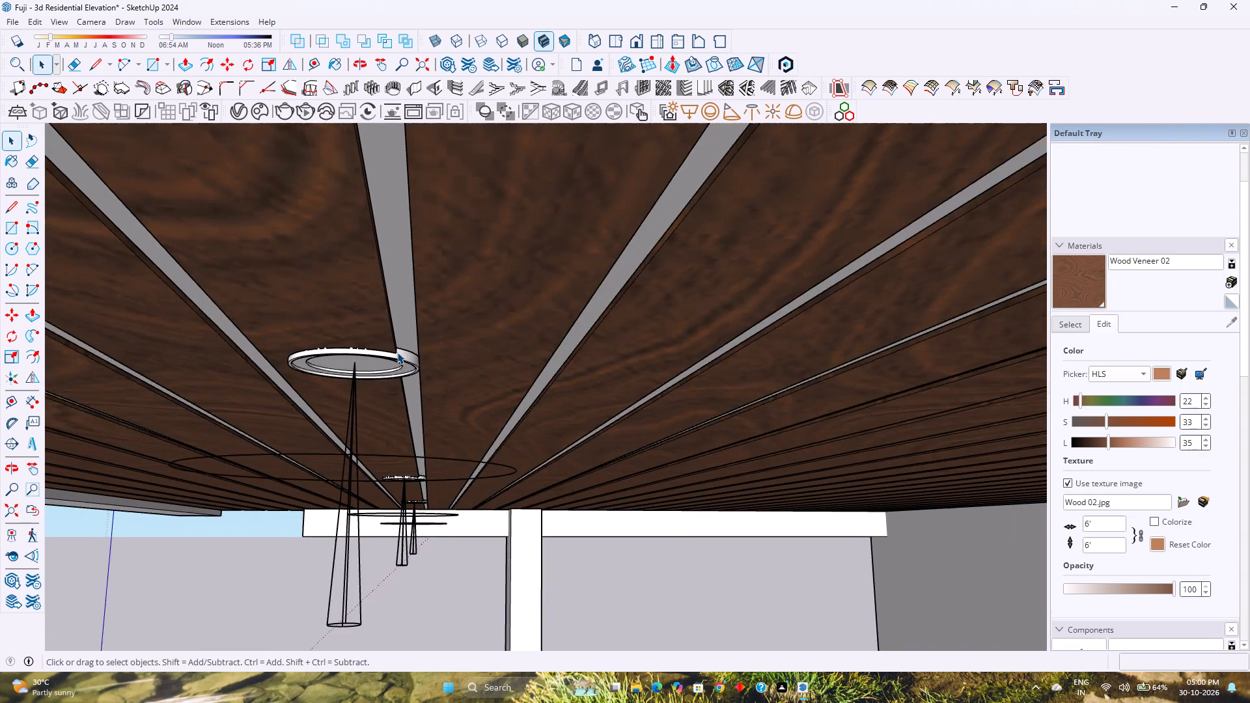
Check the lowered lights from the building's glazed front and save the model.
scroll(397, 352, "down", 10)
middle_click_drag(397, 352, 500, 353)
middle_click(500, 353)
scroll(505, 354, "down", 12)
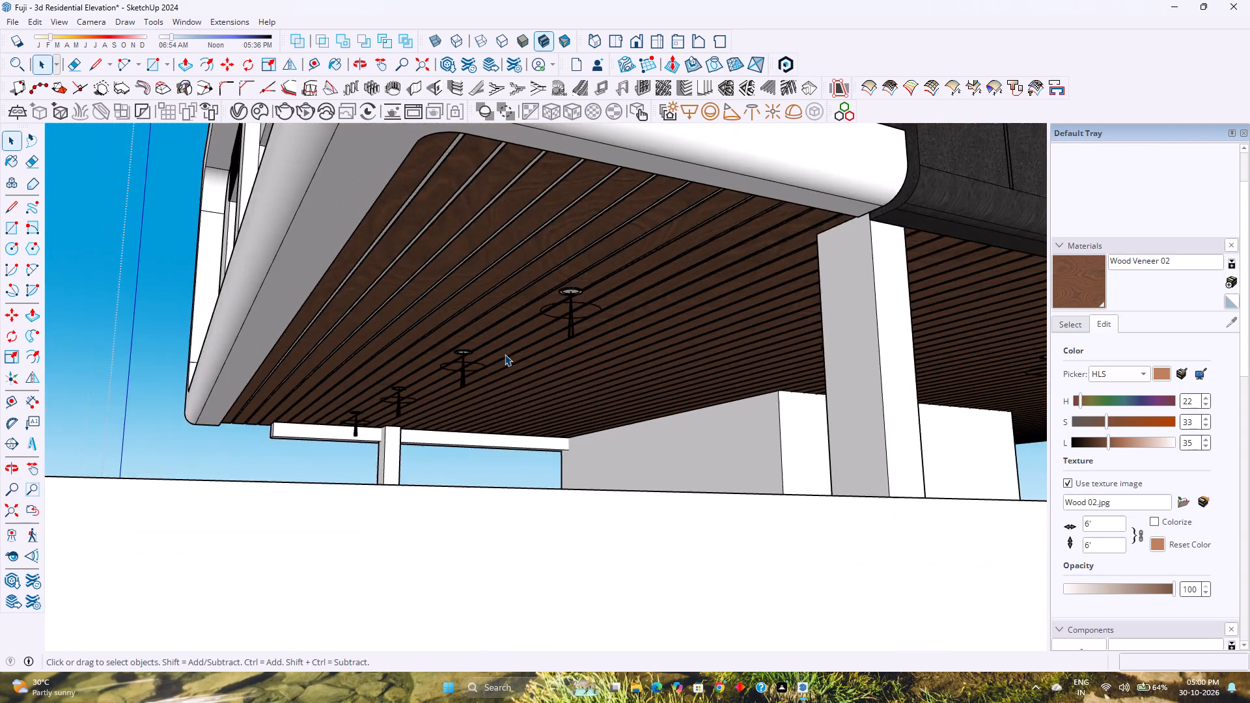
middle_click_drag(501, 353, 687, 359)
scroll(635, 355, "down", 3)
middle_click_drag(582, 357, 564, 378, "shift")
middle_click_drag(522, 382, 678, 363)
middle_click(678, 363)
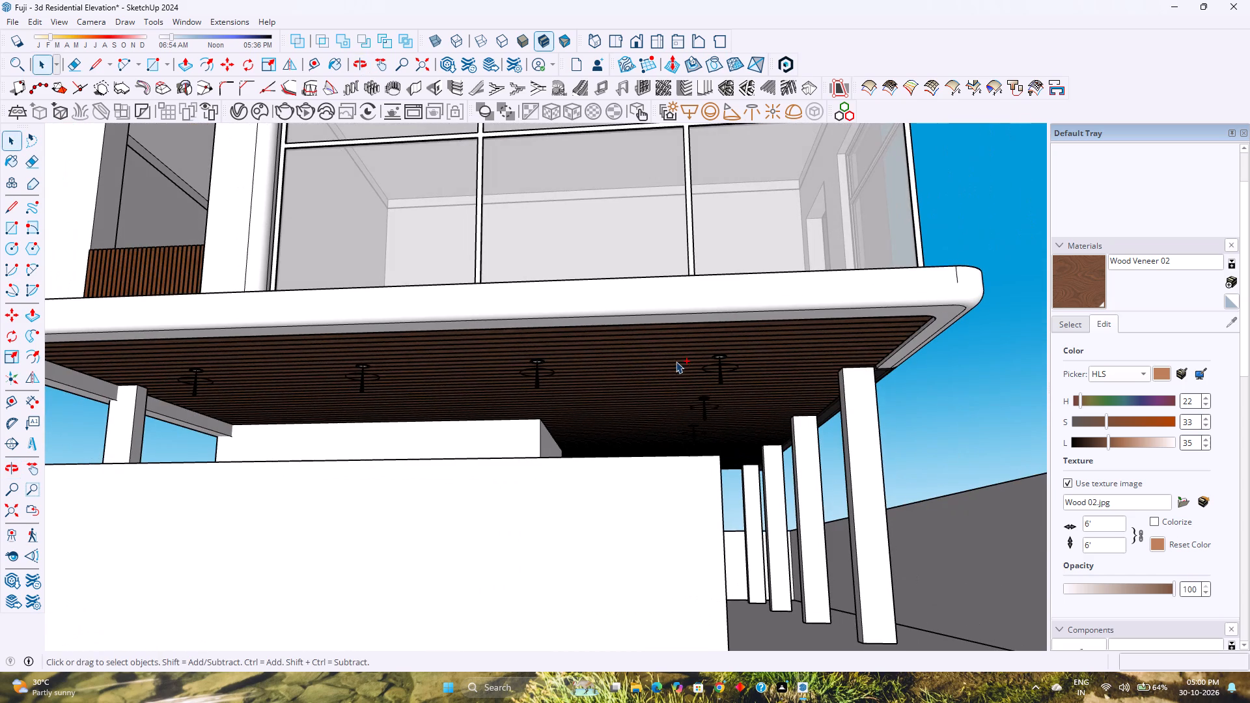
key("ctrl+s")
Open the slatted ceiling's geometry and Push/Pull the recessed round face in the first empty light opening down 1", level with the surface behind the slats.
middle_click_drag(665, 453, 475, 488)
middle_click(470, 488)
scroll(480, 476, "up", 5)
middle_click_drag(473, 486, 473, 432)
middle_click(473, 432)
scroll(516, 547, "up", 3)
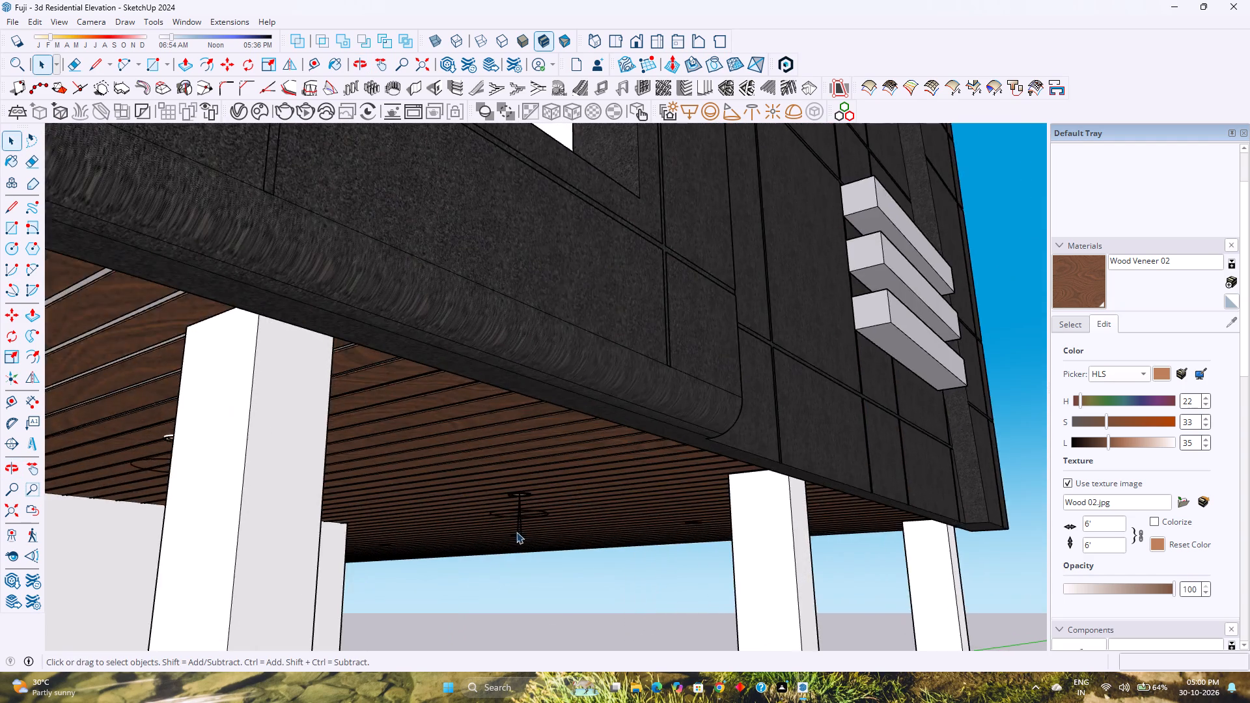
scroll(516, 532, "up", 13)
middle_click_drag(520, 514, 481, 447)
middle_click(481, 447)
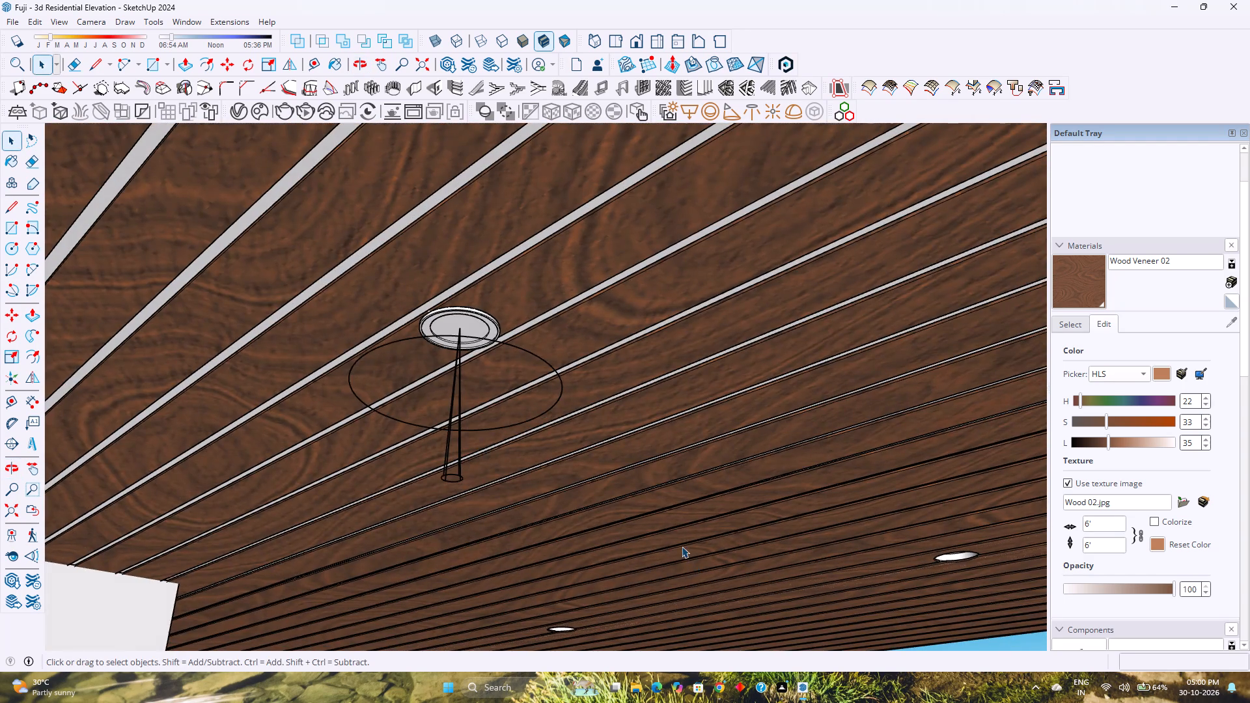
middle_click_drag(682, 546, 556, 430, "shift")
middle_click(551, 427, "shift")
scroll(828, 474, "up", 5)
middle_click_drag(838, 460, 715, 419, "shift")
middle_click(715, 419, "shift")
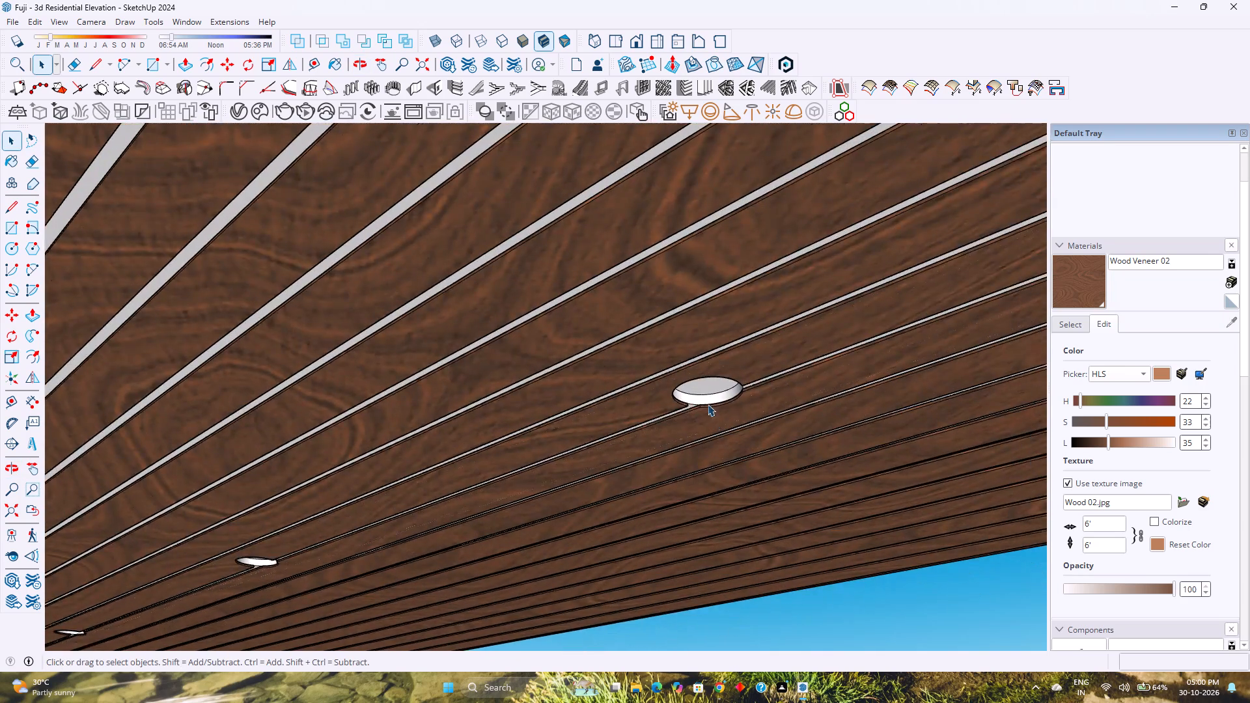
scroll(708, 404, "up", 3)
left_click(706, 381)
double_click(706, 381)
scroll(705, 381, "up", 2)
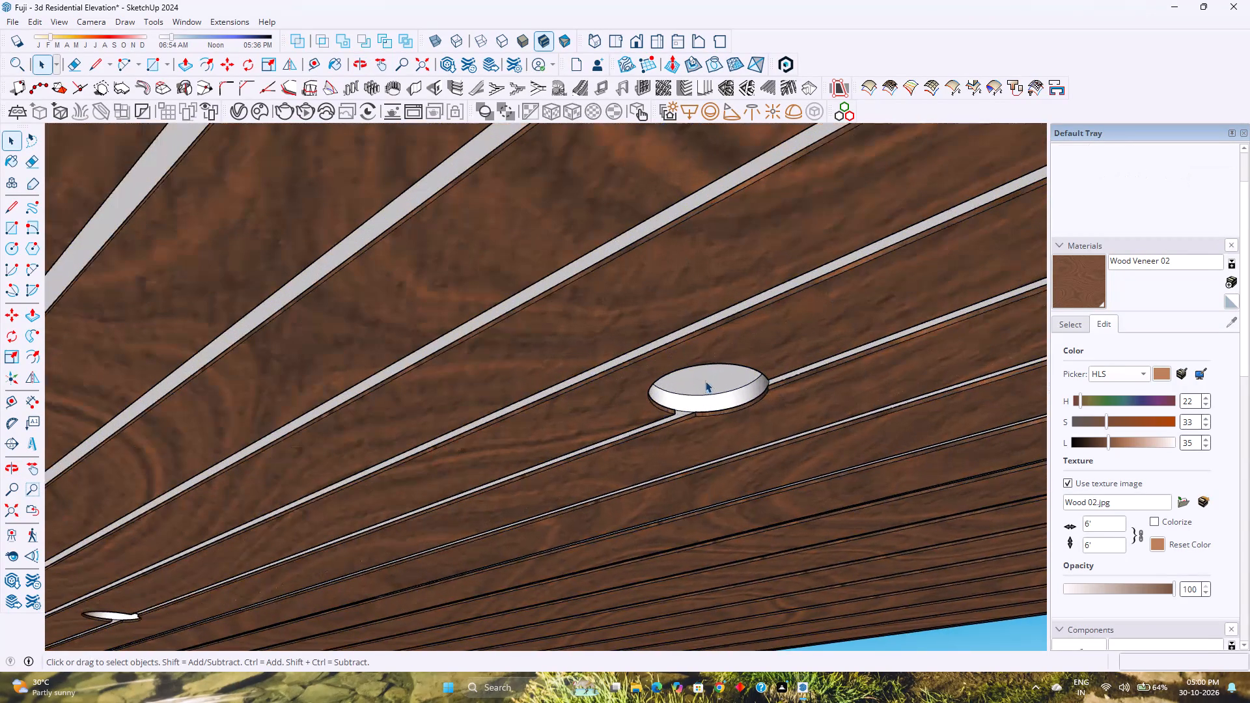
left_click(705, 380)
key("p")
left_click(704, 380)
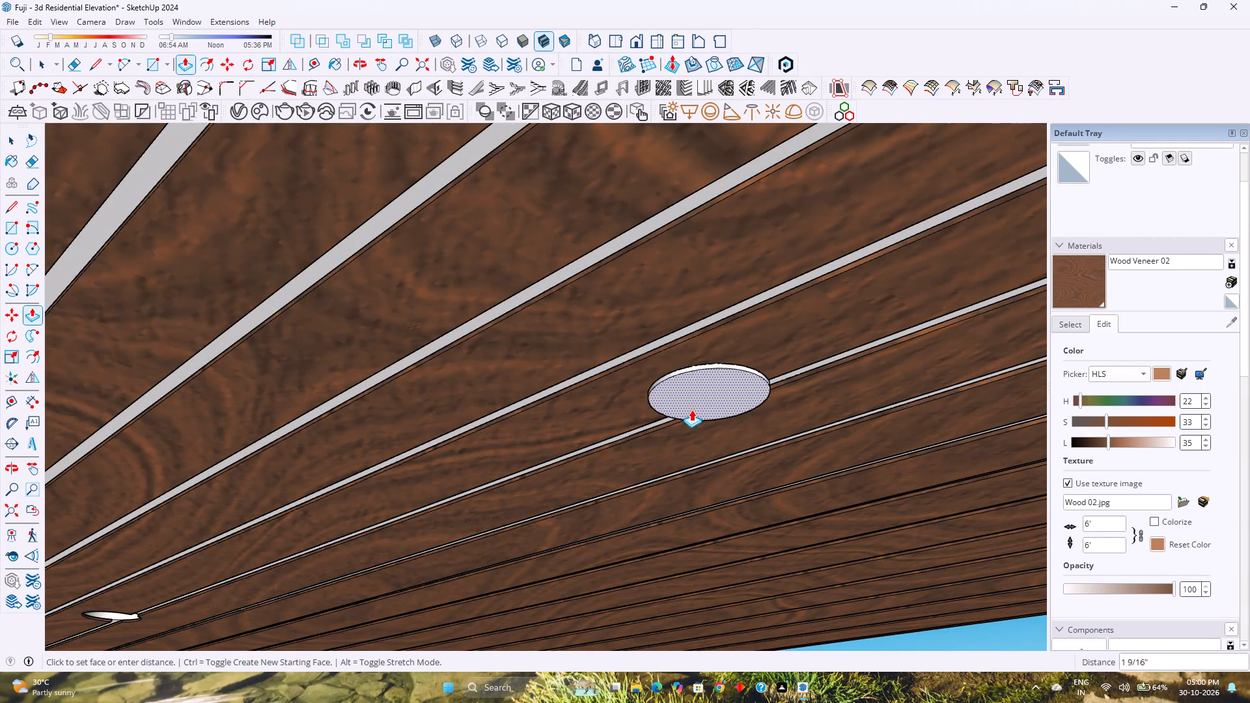
scroll(671, 435, "up", 9)
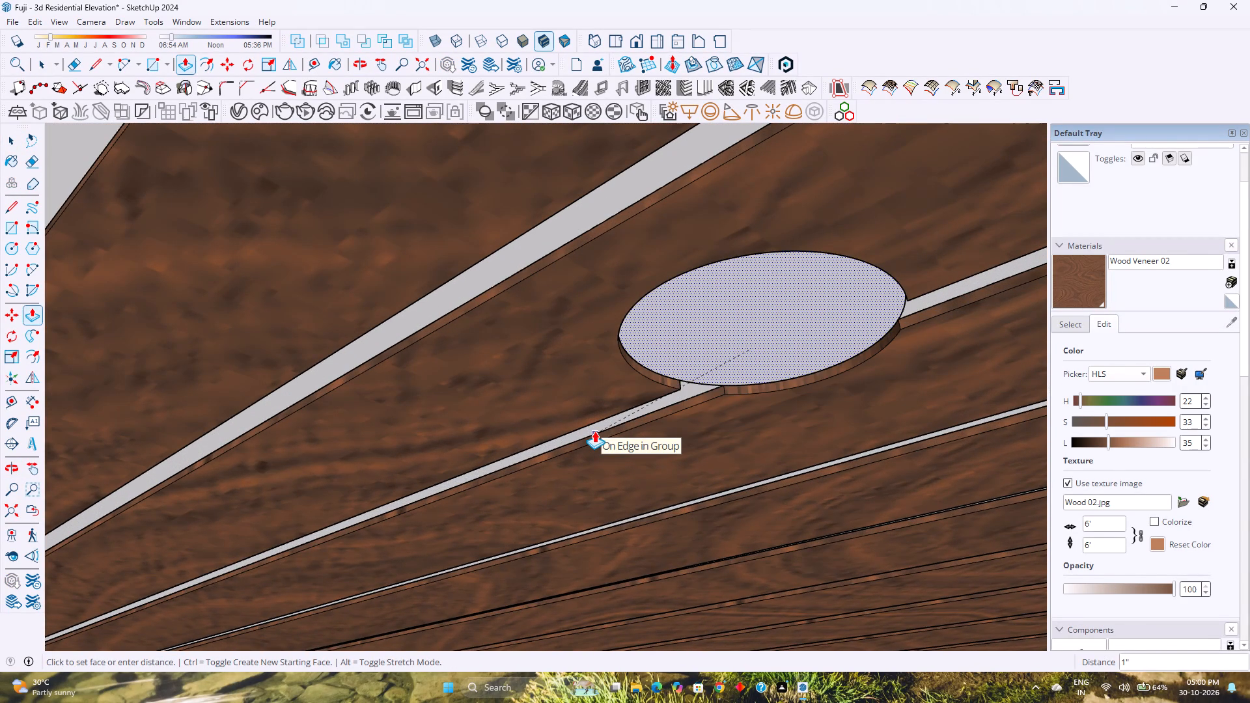
scroll(594, 428, "up", 1)
left_click(600, 435)
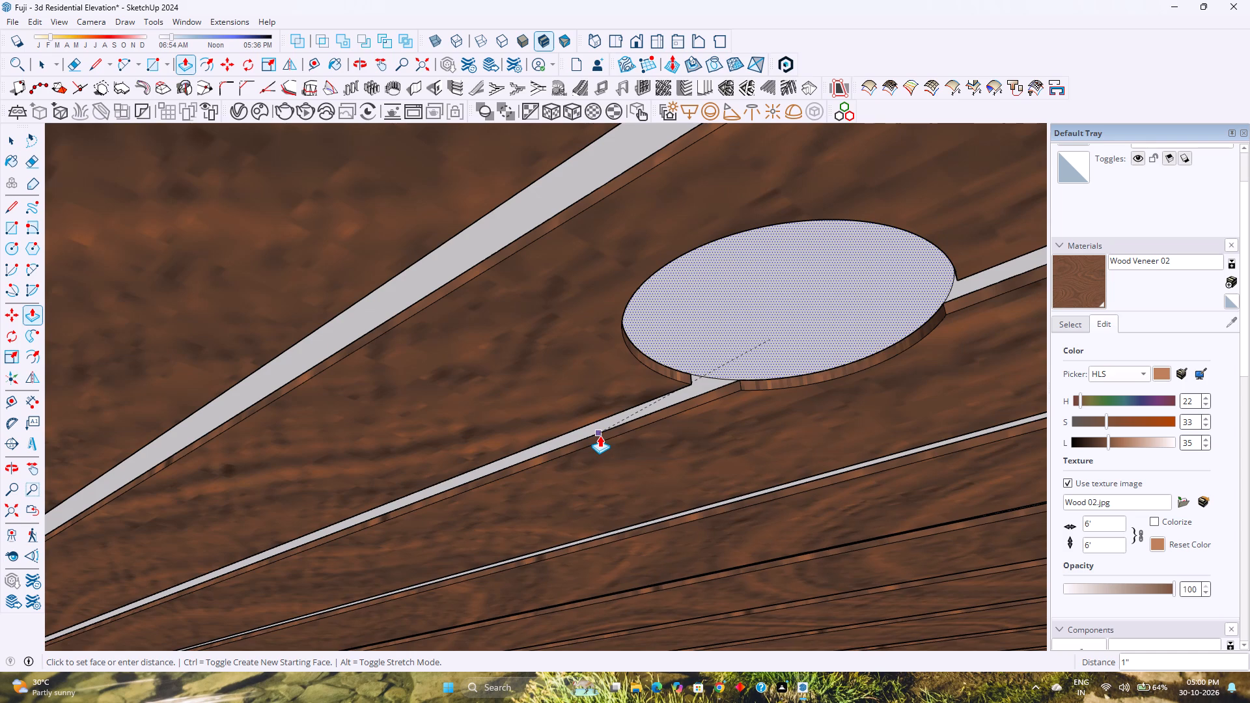
Repeat the 1" Push/Pull on the recessed round faces of the next two empty light openings in the row.
scroll(600, 435, "down", 12)
middle_click_drag(495, 437, 668, 359, "shift")
middle_click(678, 357, "shift")
middle_click_drag(271, 517, 520, 398, "shift")
middle_click(549, 386, "shift")
scroll(402, 497, "up", 3)
middle_click_drag(344, 492, 498, 431)
middle_click(499, 431)
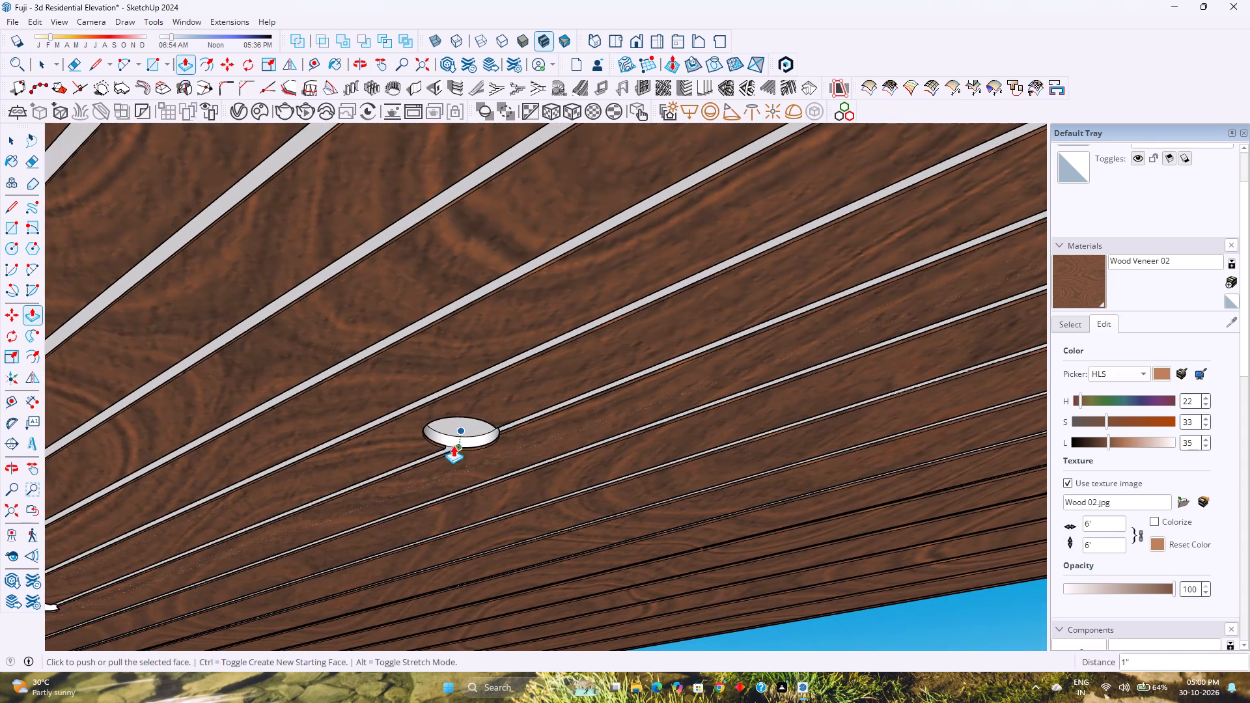
key("Escape")
double_click(460, 426)
scroll(460, 426, "down", 3)
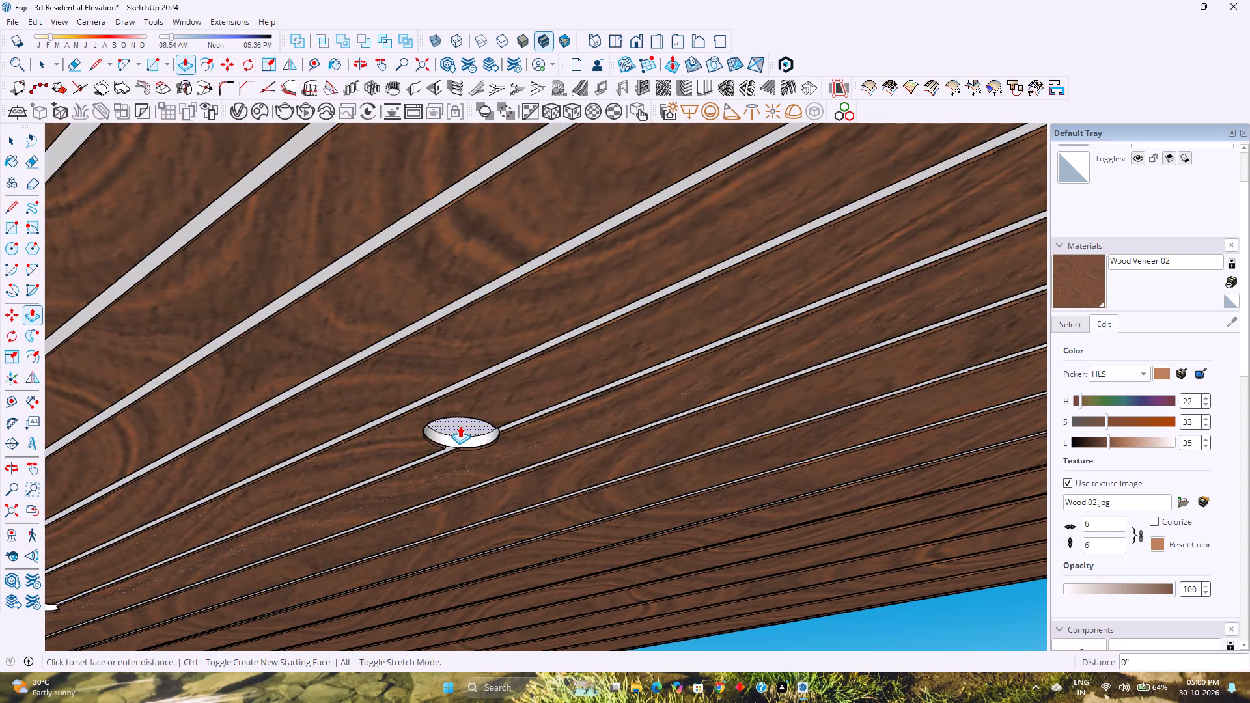
middle_click_drag(434, 448, 799, 391, "shift")
middle_click_drag(839, 387, 855, 385, "shift")
middle_click_drag(387, 549, 494, 458, "shift")
middle_click(495, 457, "shift")
scroll(386, 472, "up", 2)
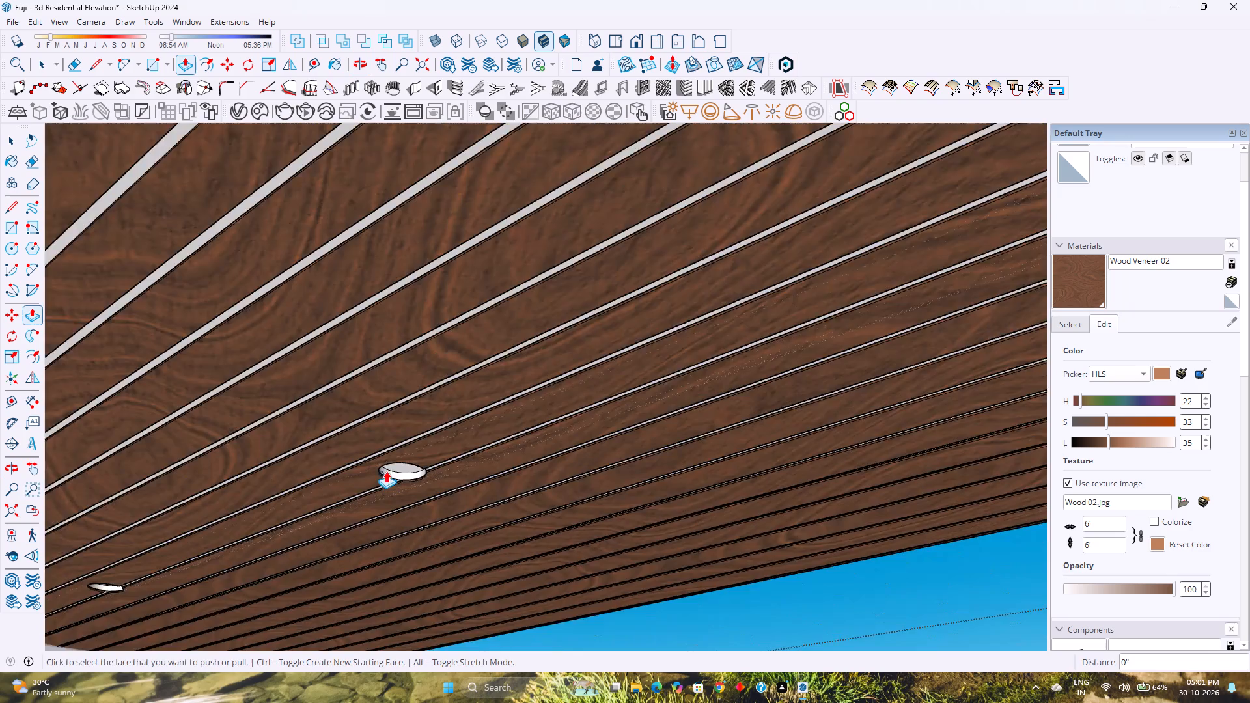
scroll(386, 471, "up", 3)
double_click(403, 463)
Repeat the 1" Push/Pull on the round face of the last empty light opening, reached from the building's rear side.
scroll(404, 463, "down", 5)
scroll(341, 498, "down", 1)
middle_click_drag(341, 498, 414, 469, "shift")
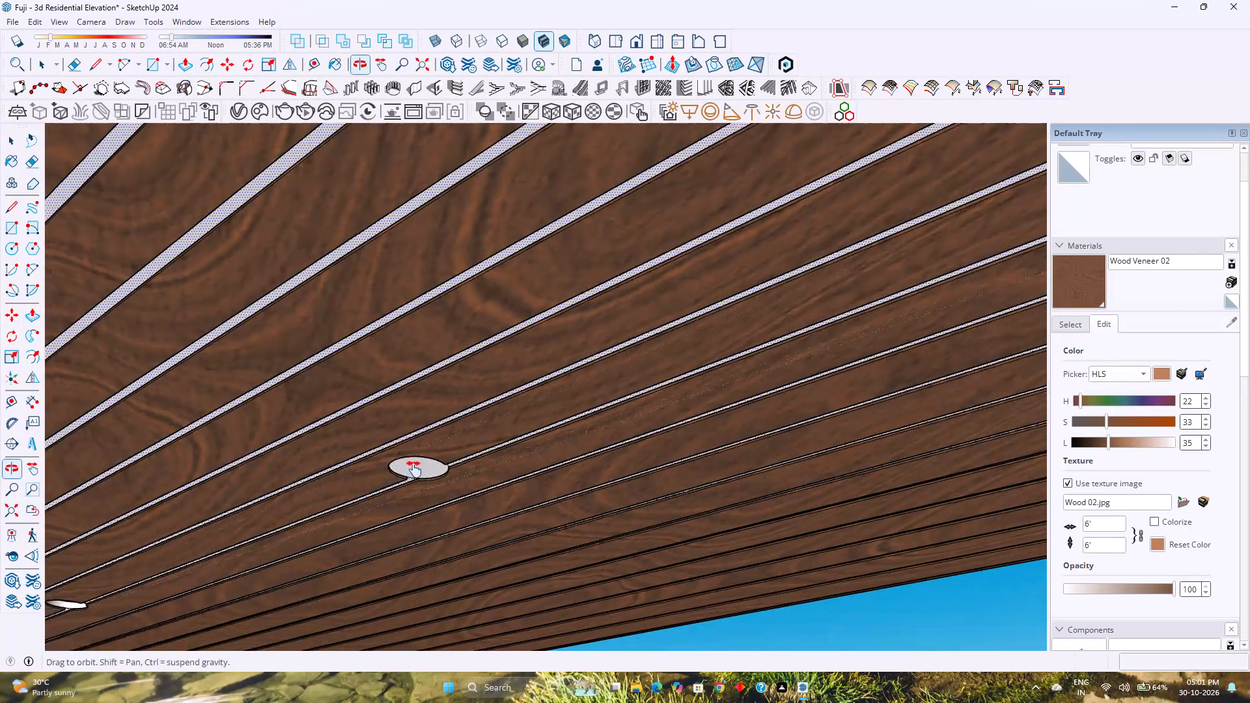
middle_click_drag(414, 469, 653, 411, "shift")
middle_click(670, 407, "shift")
middle_click_drag(297, 514, 447, 417, "shift")
middle_click(447, 417, "shift")
left_click(10, 512)
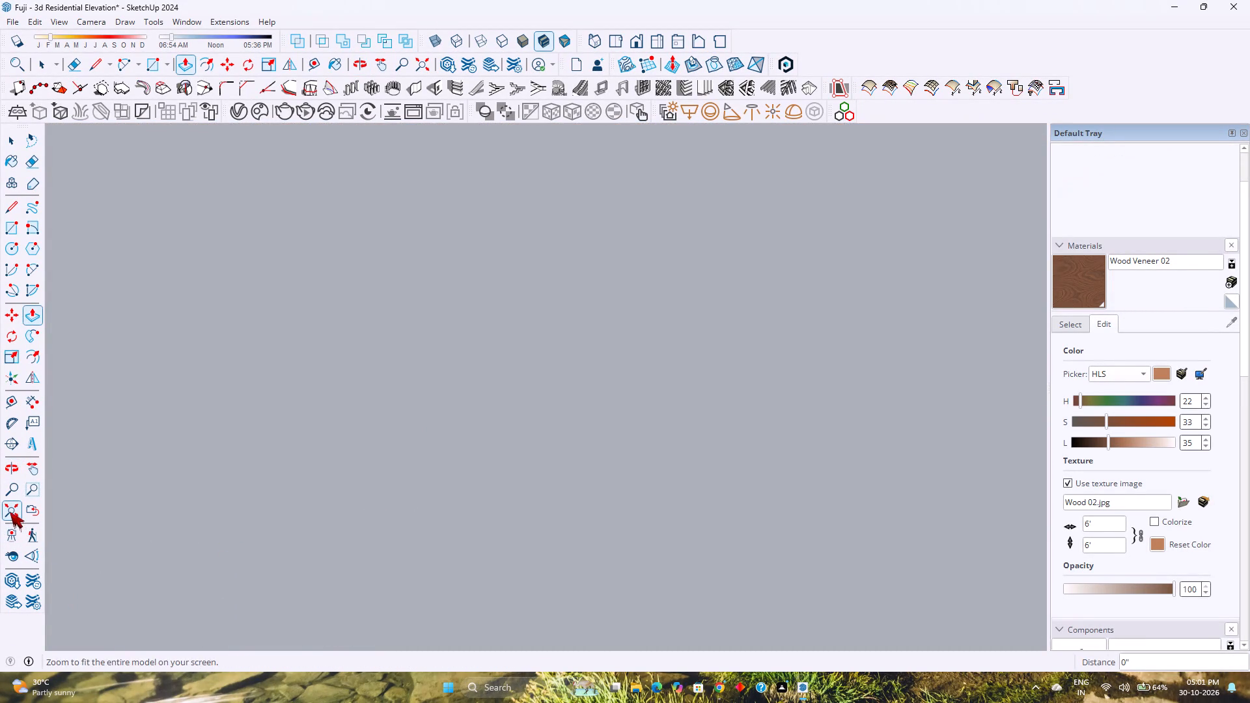
middle_click_drag(407, 478, 191, 571, "shift")
middle_click_drag(174, 575, 162, 578, "shift")
middle_click_drag(381, 562, 22, 588)
middle_click_drag(12, 588, 7, 588)
middle_click_drag(544, 532, 279, 544, "shift")
middle_click_drag(271, 544, 261, 544, "shift")
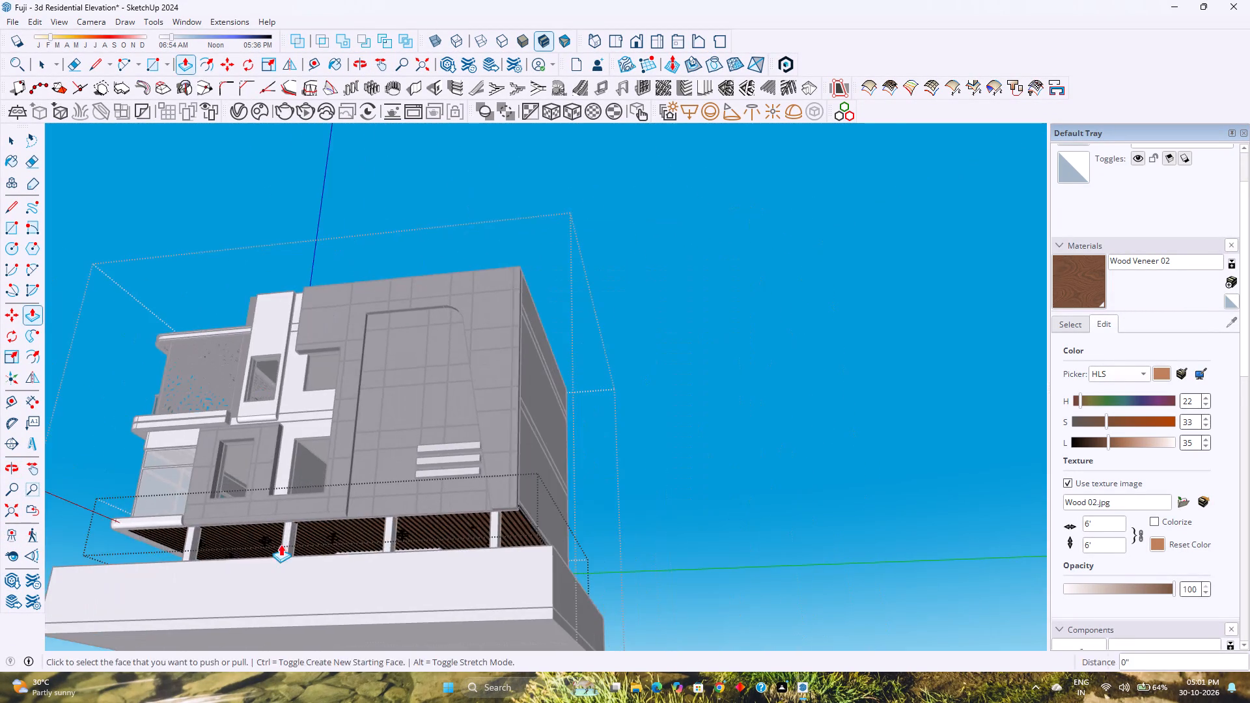
middle_click_drag(587, 529, 369, 543)
middle_click(367, 543)
scroll(570, 545, "up", 15)
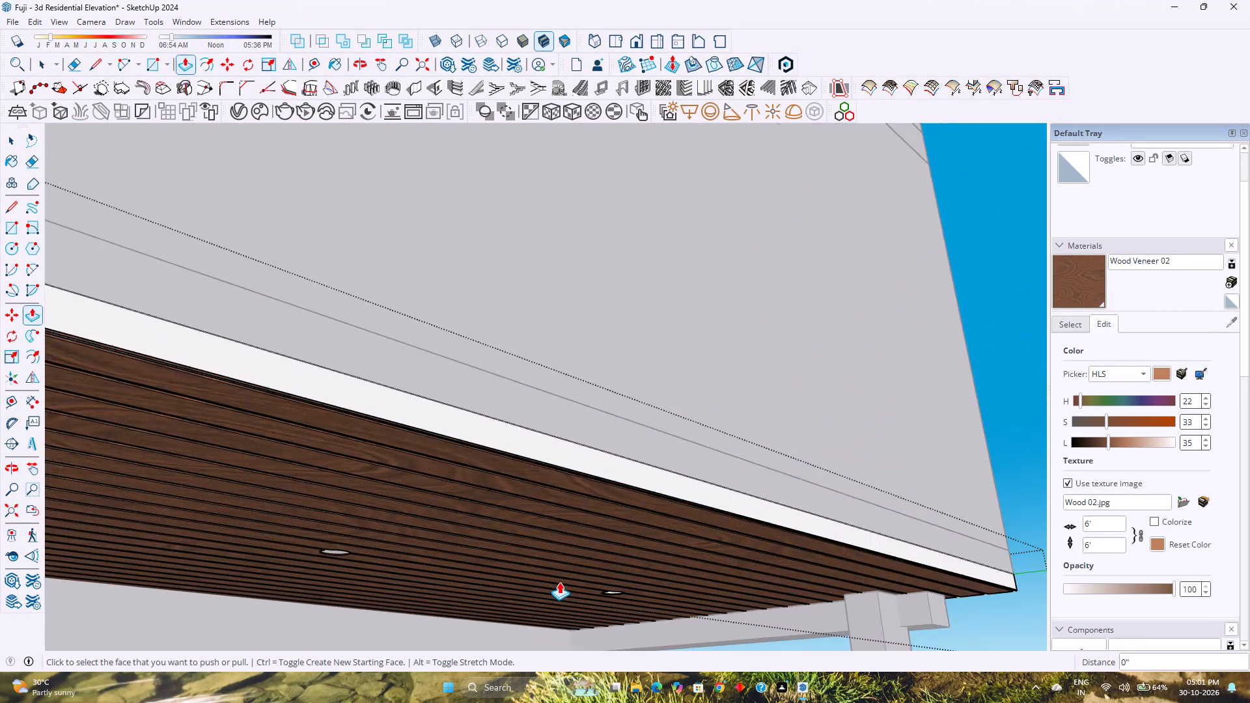
scroll(559, 582, "up", 8)
middle_click_drag(602, 594, 594, 545, "shift")
middle_click(594, 544, "shift")
middle_click_drag(629, 536, 674, 518)
scroll(602, 553, "up", 3)
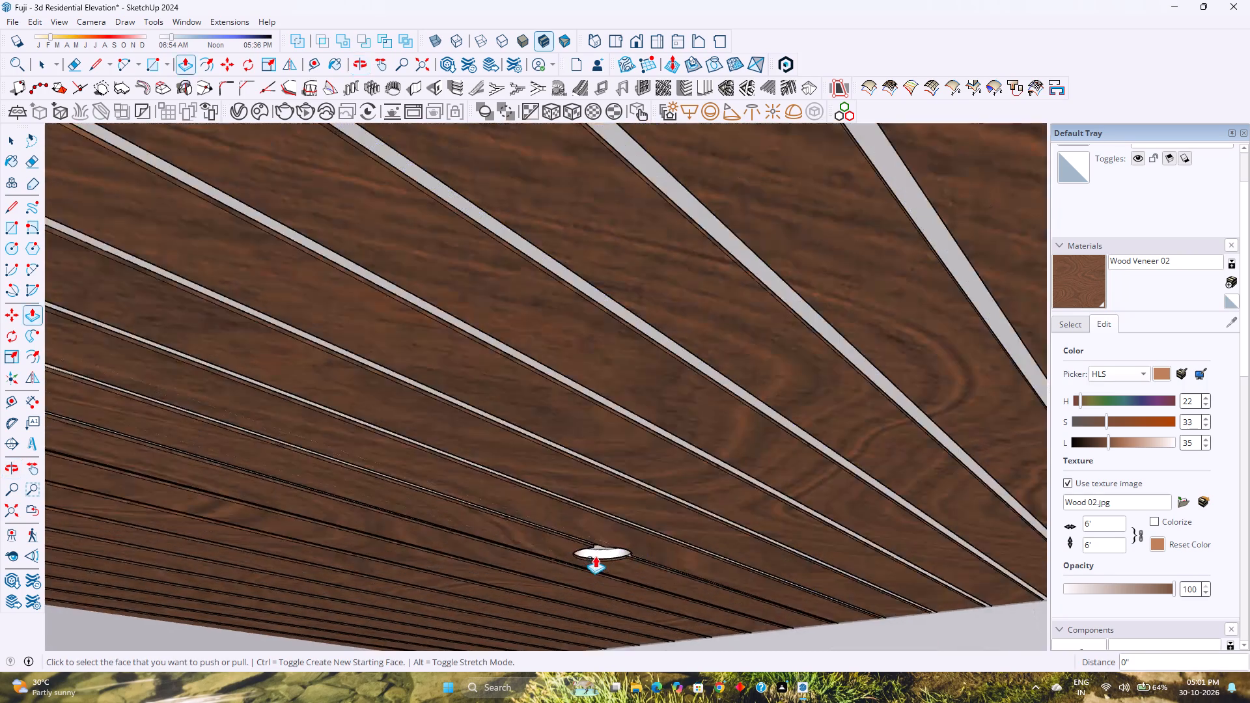
scroll(595, 556, "up", 7)
middle_click_drag(595, 556, 674, 512)
middle_click(678, 512)
double_click(609, 545)
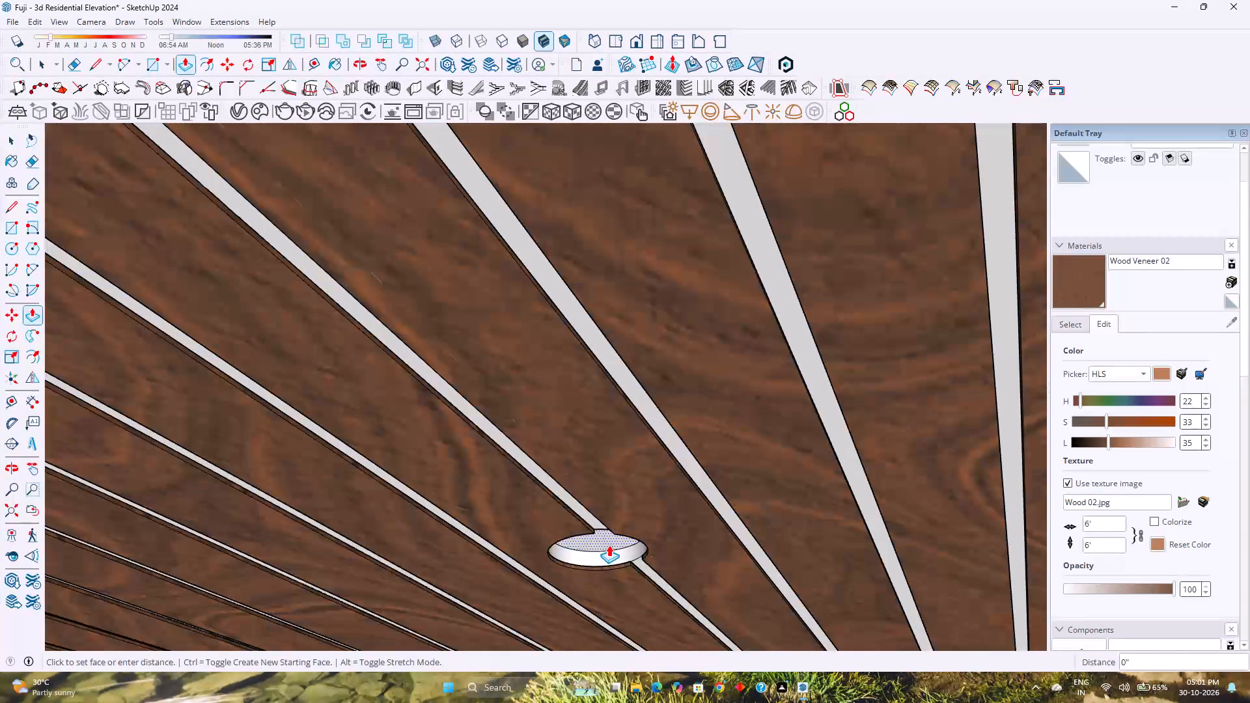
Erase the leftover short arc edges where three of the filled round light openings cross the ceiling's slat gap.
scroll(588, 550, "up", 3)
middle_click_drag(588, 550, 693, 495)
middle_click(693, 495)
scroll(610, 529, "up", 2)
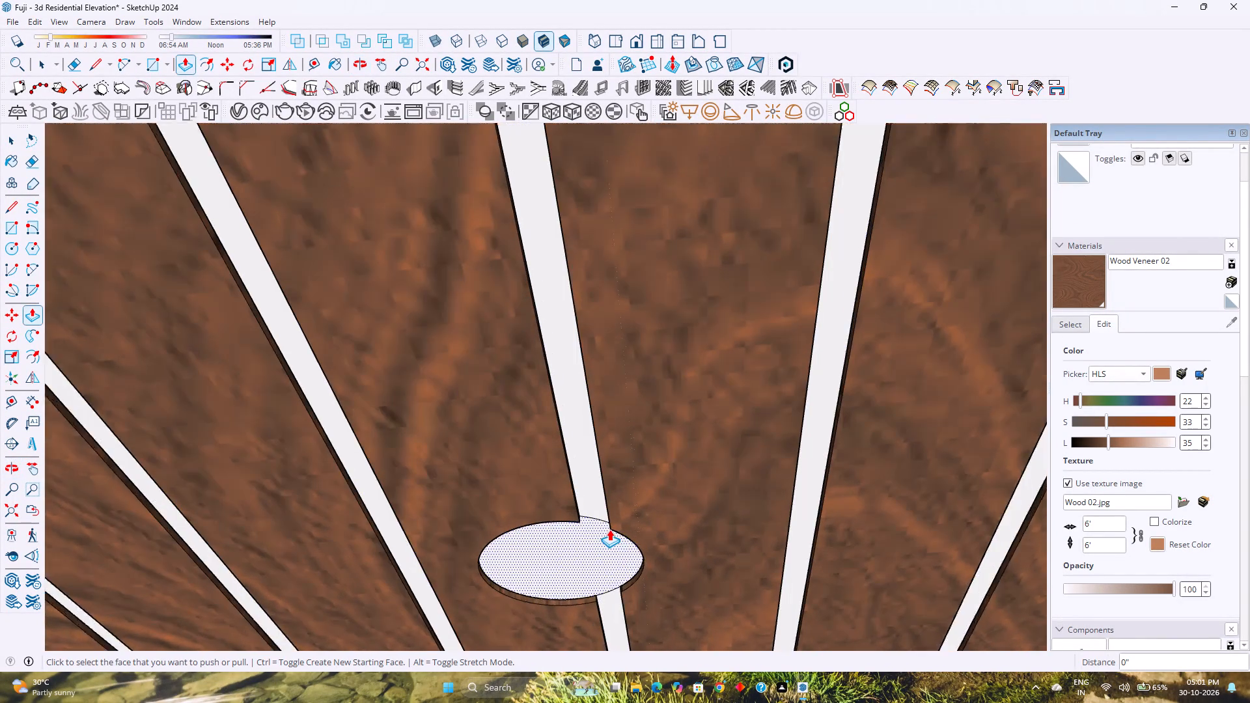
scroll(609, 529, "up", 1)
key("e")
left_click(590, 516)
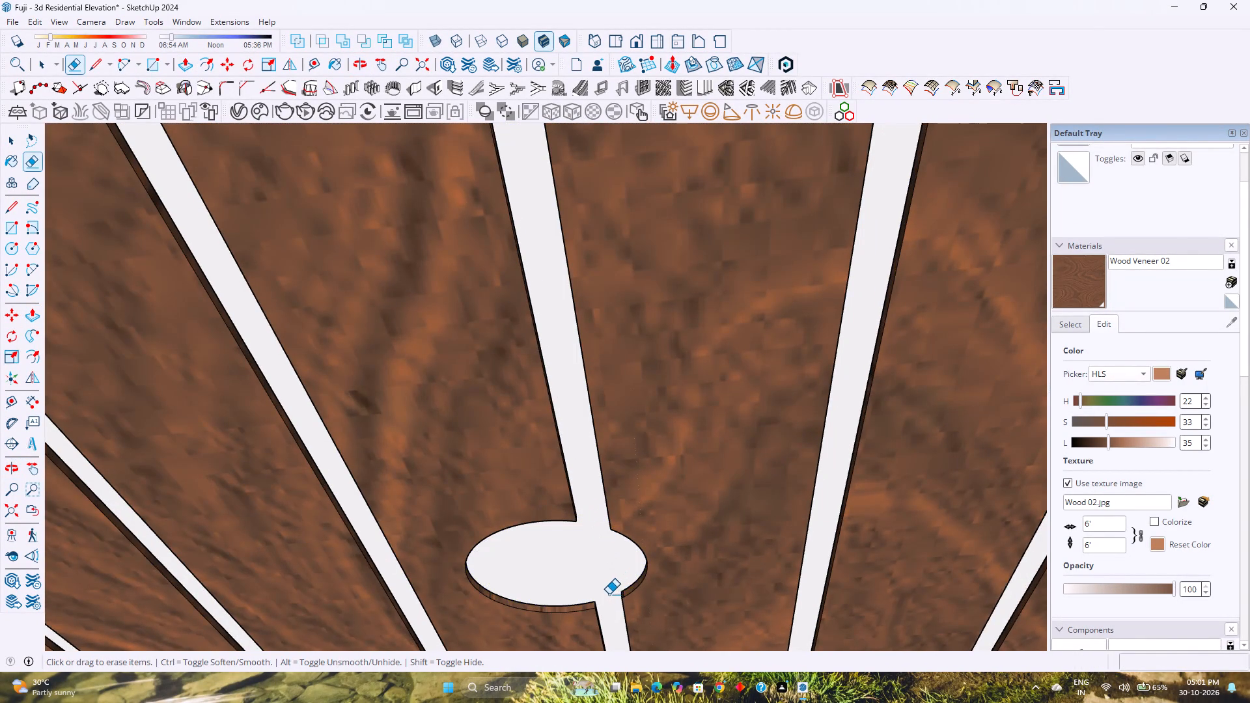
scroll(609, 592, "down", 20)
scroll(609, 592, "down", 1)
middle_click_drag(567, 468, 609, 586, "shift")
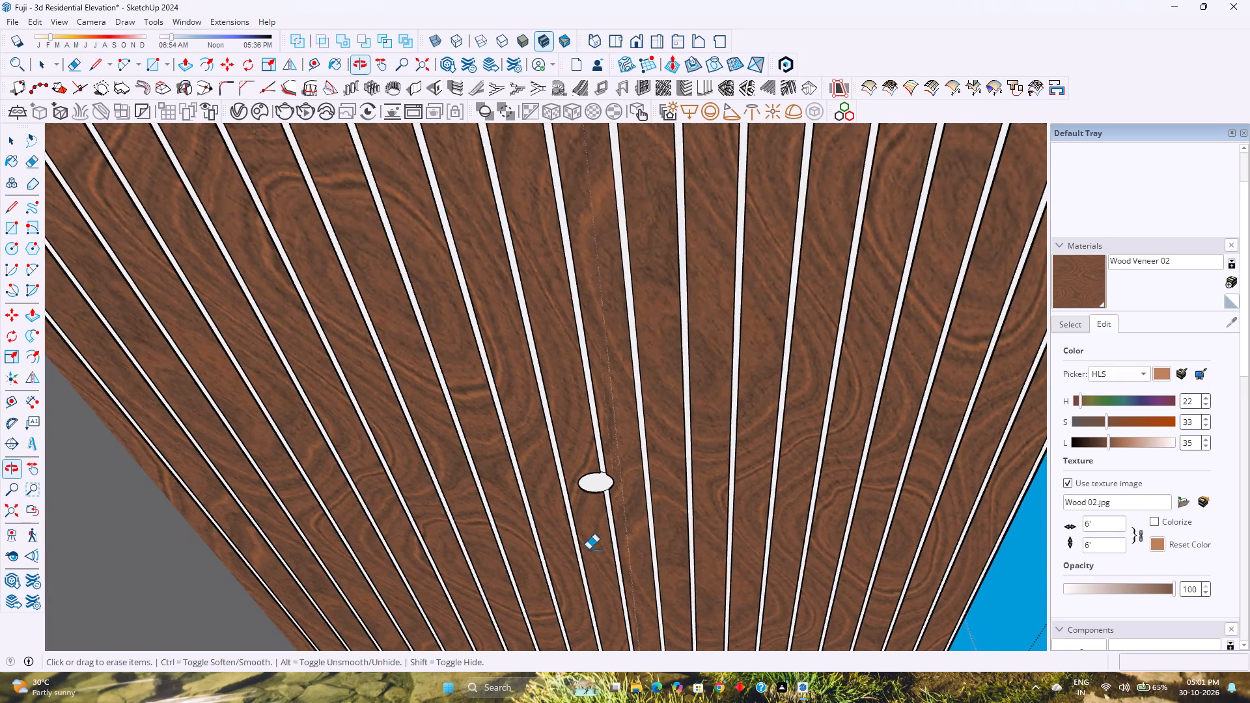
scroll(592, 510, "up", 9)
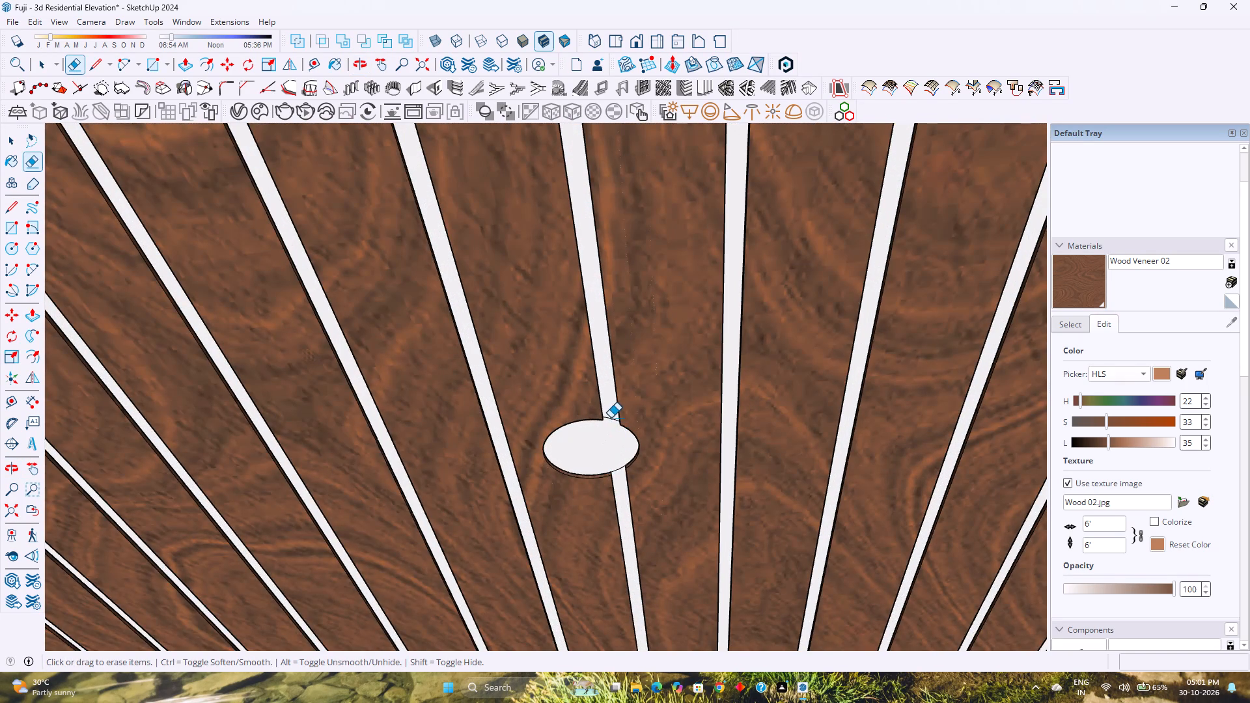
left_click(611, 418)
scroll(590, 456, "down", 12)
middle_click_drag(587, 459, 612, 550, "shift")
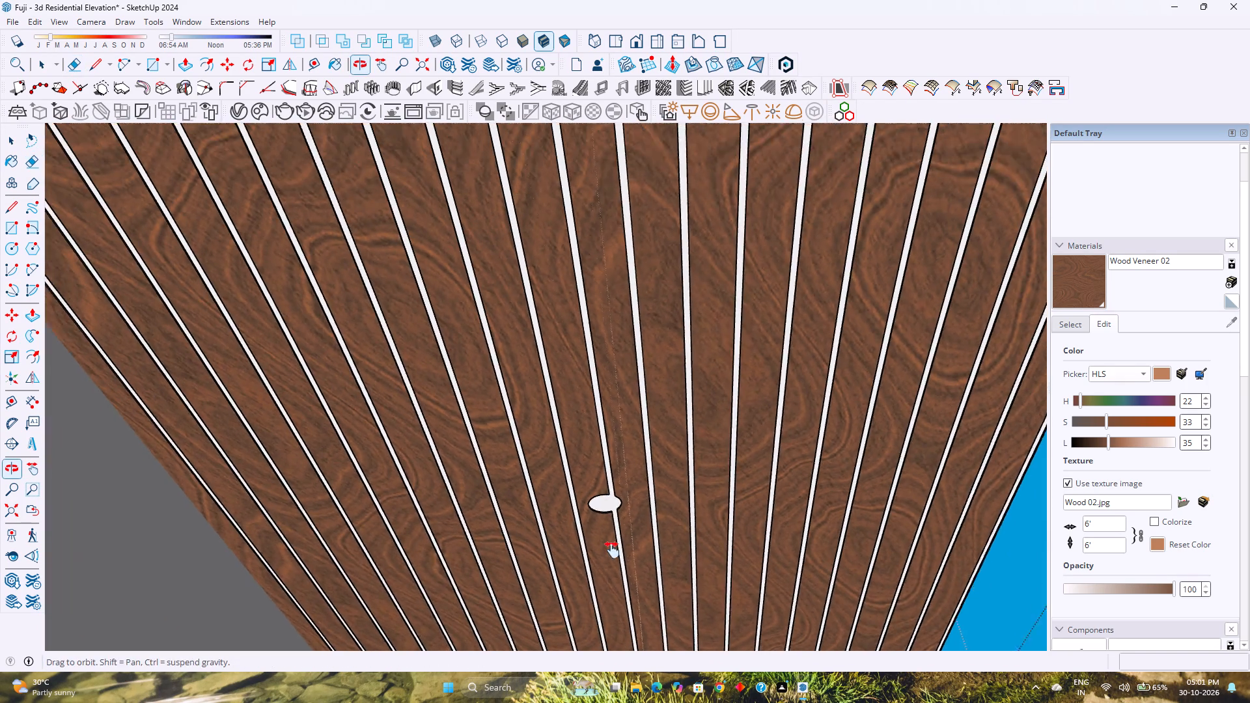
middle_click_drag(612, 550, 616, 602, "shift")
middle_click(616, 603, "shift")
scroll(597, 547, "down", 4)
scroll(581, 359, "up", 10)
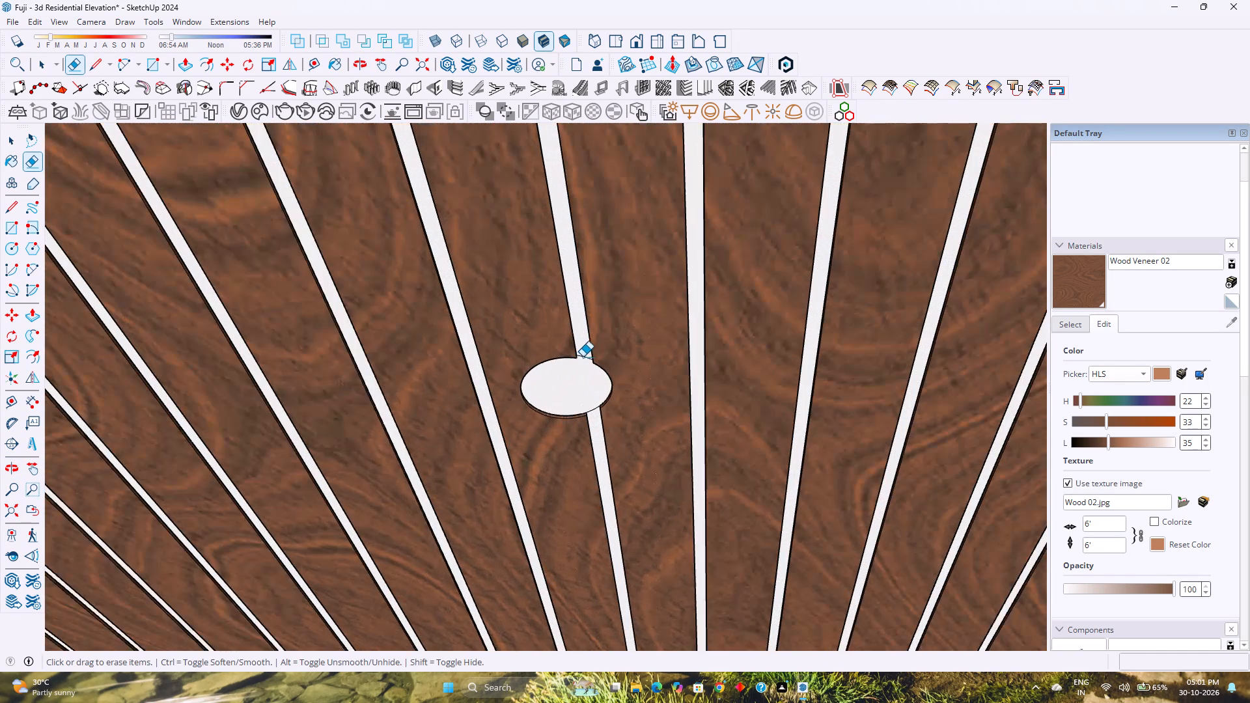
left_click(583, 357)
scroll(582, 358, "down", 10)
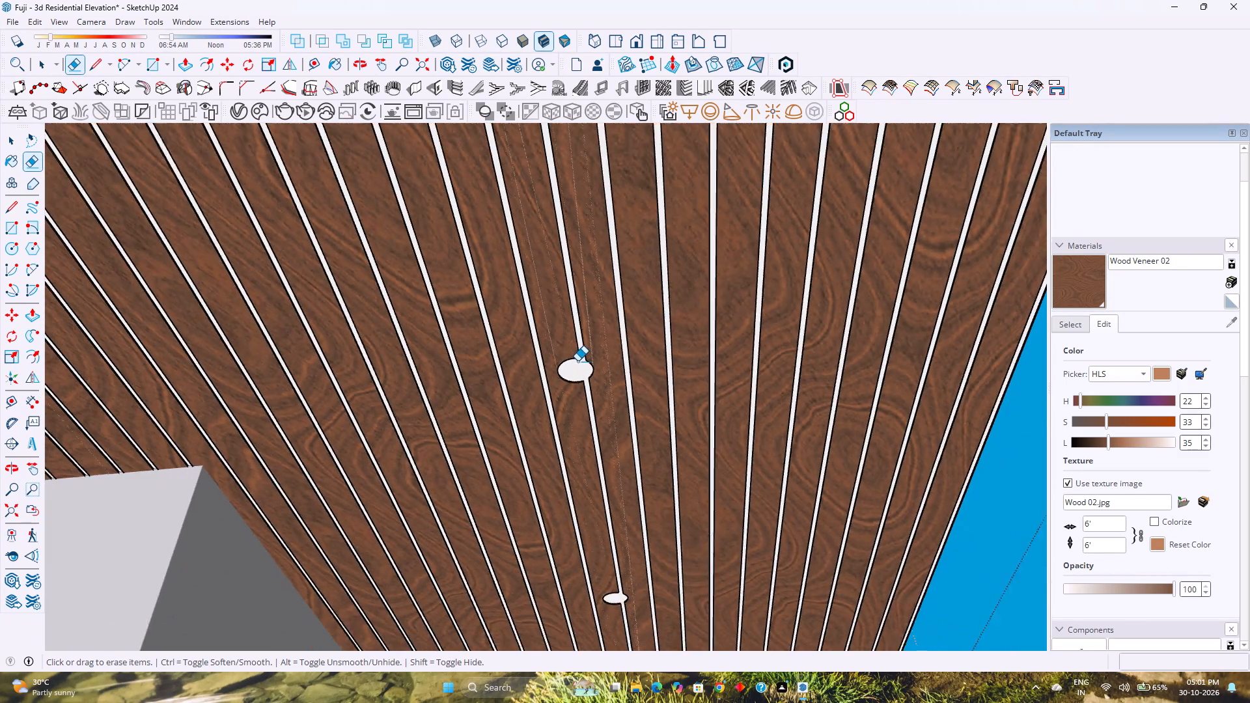
Examine the row of filled light openings in the slatted ceiling from around the building's sides and underneath.
scroll(577, 361, "down", 5)
left_click(5, 518)
middle_click_drag(342, 477, 157, 580)
middle_click(156, 581)
middle_click_drag(551, 496, 269, 620, "shift")
key("space")
scroll(401, 525, "up", 8)
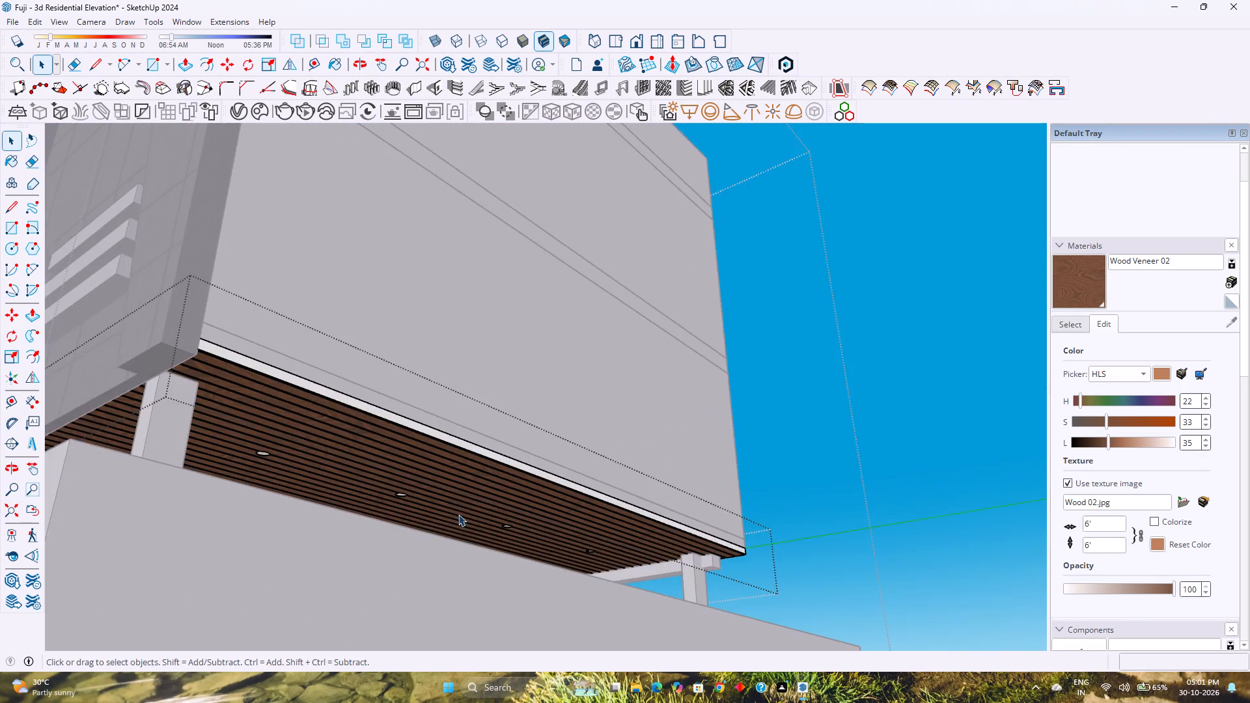
scroll(458, 514, "up", 5)
scroll(489, 523, "down", 1)
middle_click_drag(413, 523, 626, 494, "shift")
middle_click(626, 494, "shift")
middle_click_drag(584, 445, 537, 493, "shift")
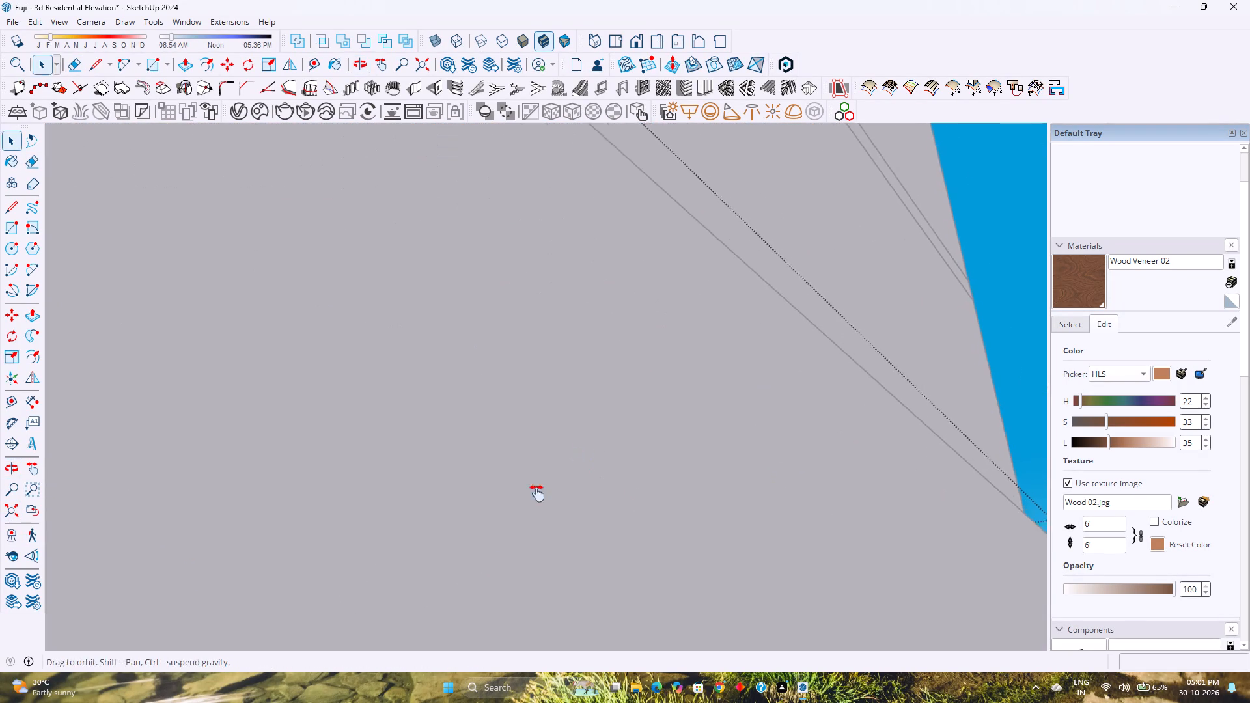
middle_click_drag(537, 493, 393, 634, "shift")
middle_click(393, 634, "shift")
scroll(482, 506, "down", 3)
middle_click_drag(503, 468, 338, 587)
middle_click(334, 588)
middle_click_drag(582, 384, 243, 620, "shift")
middle_click(222, 631, "shift")
scroll(366, 493, "down", 4)
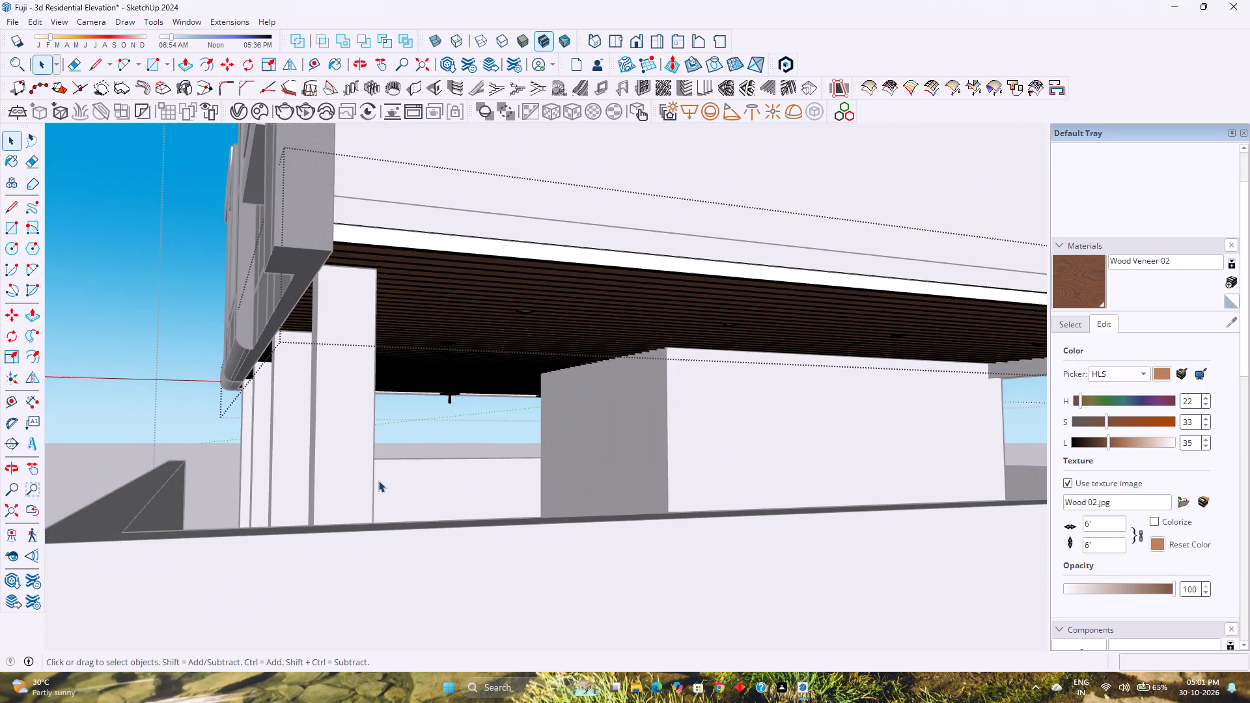
scroll(478, 371, "up", 2)
scroll(527, 338, "up", 3)
middle_click_drag(544, 328, 401, 445, "shift")
middle_click(398, 448, "shift")
middle_click_drag(393, 450, 570, 346)
middle_click(574, 346)
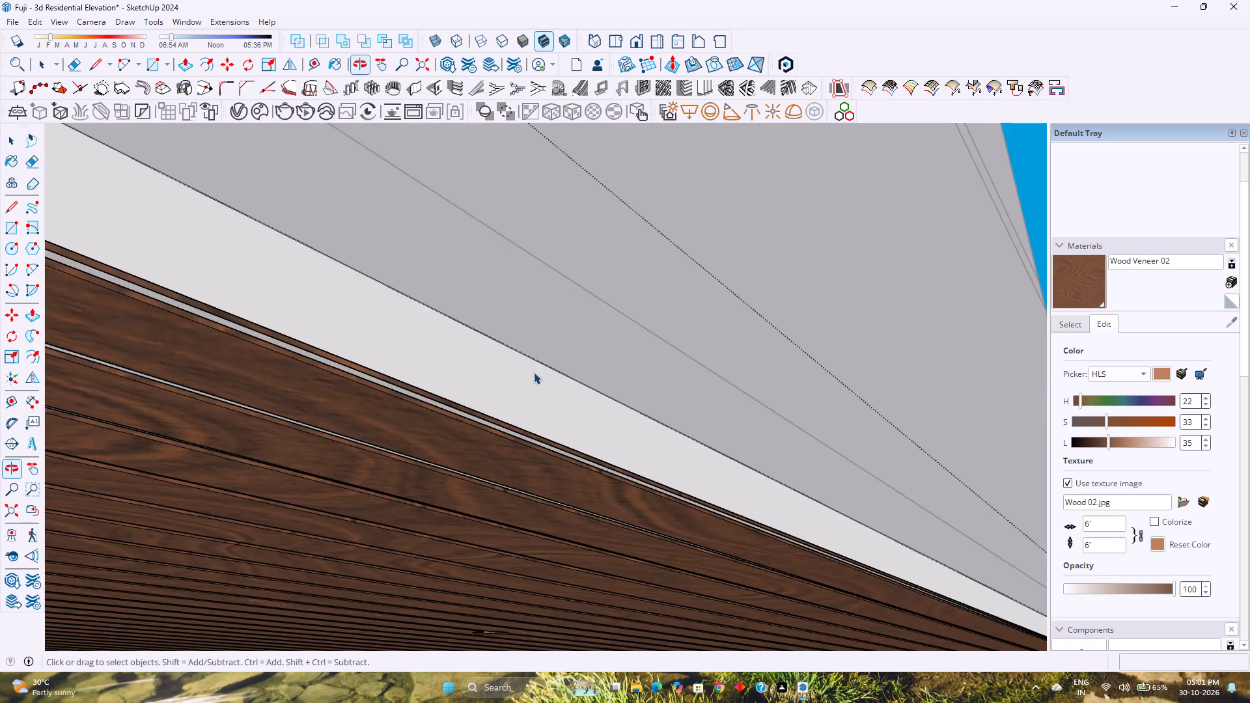
scroll(533, 372, "down", 9)
middle_click_drag(353, 430, 496, 391, "shift")
middle_click(504, 389, "shift")
scroll(505, 387, "down", 9)
middle_click_drag(298, 435, 492, 434, "shift")
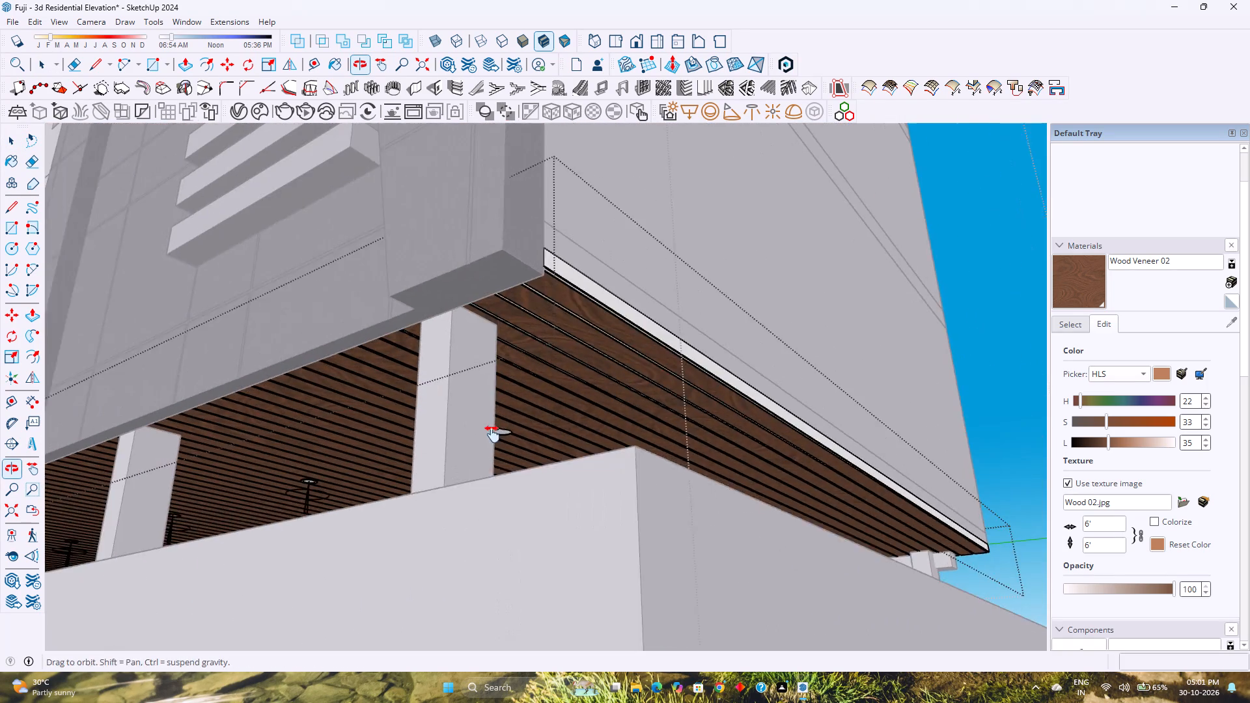
middle_click_drag(492, 434, 493, 434, "shift")
middle_click_drag(469, 441, 743, 448)
middle_click(743, 448)
middle_click_drag(302, 417, 471, 435, "shift")
middle_click(474, 435, "shift")
scroll(467, 413, "up", 9)
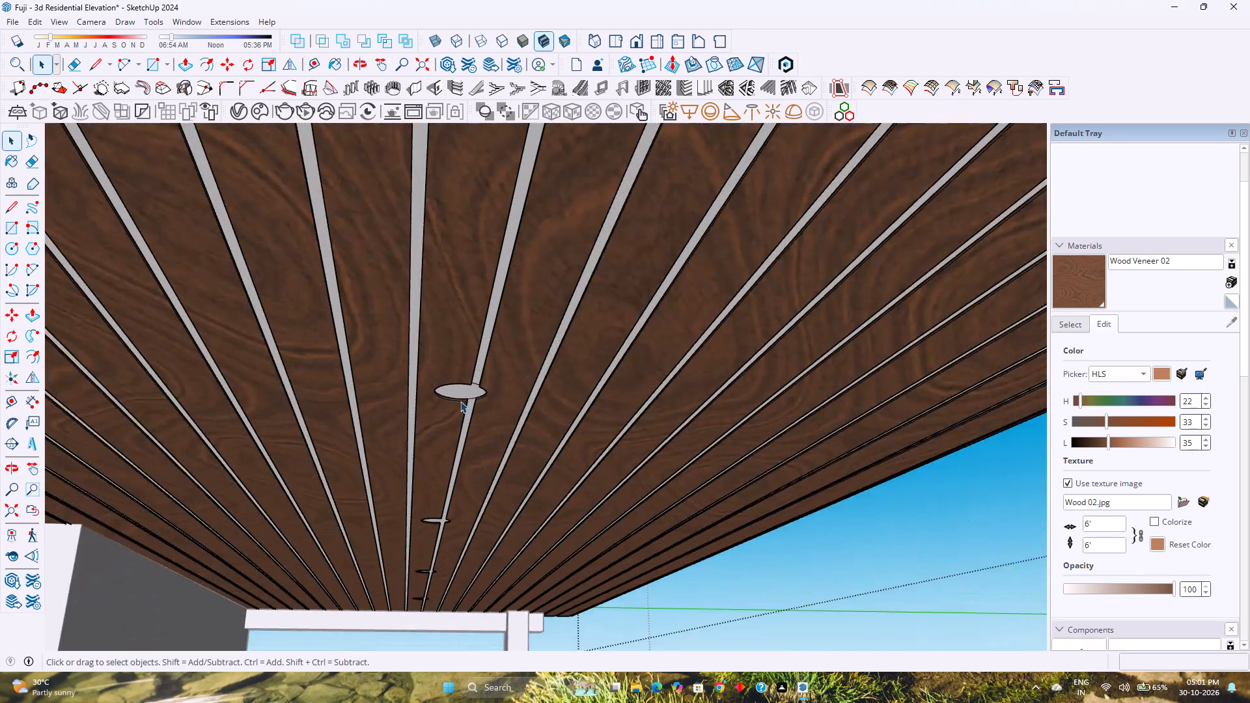
scroll(460, 401, "up", 3)
left_click(468, 386)
scroll(468, 386, "up", 5)
middle_click_drag(453, 391, 484, 363)
middle_click(484, 363)
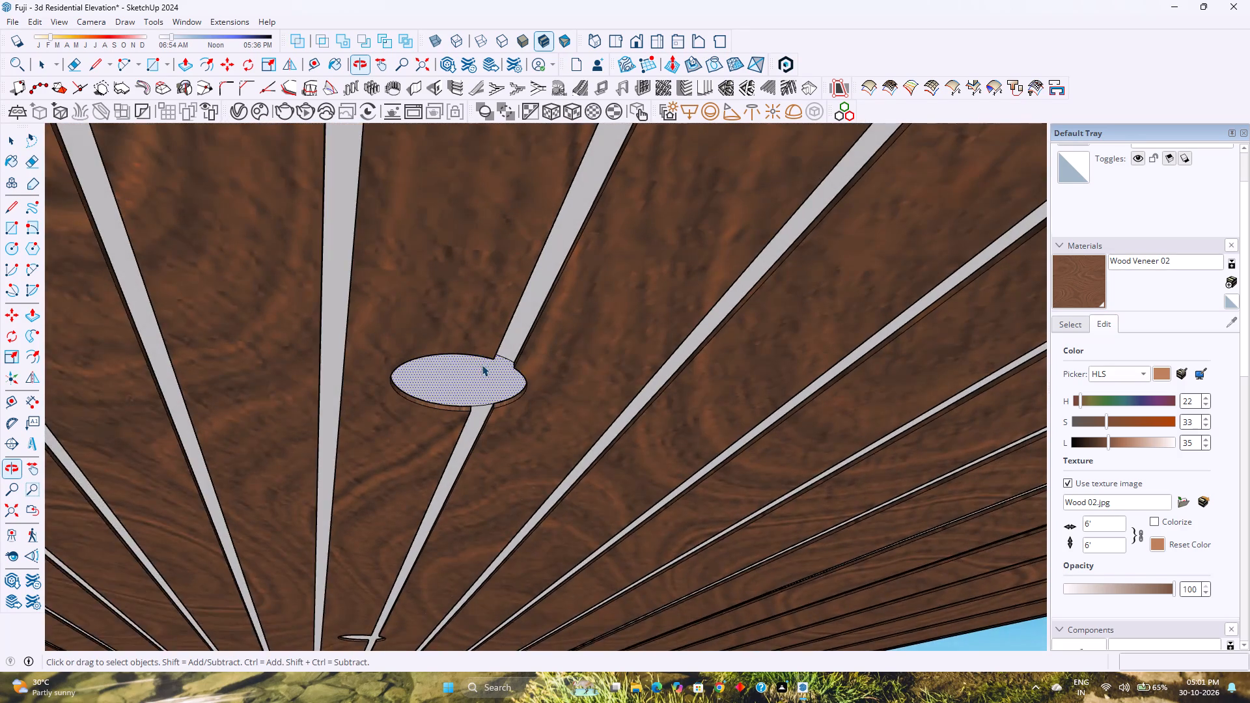
scroll(476, 369, "up", 3)
Undo the edge erasures, the Push/Pull edits and the deletion of the light farthest from the end beam.
key("ctrl+z")
key("ctrl+z")
key("ctrl+z")
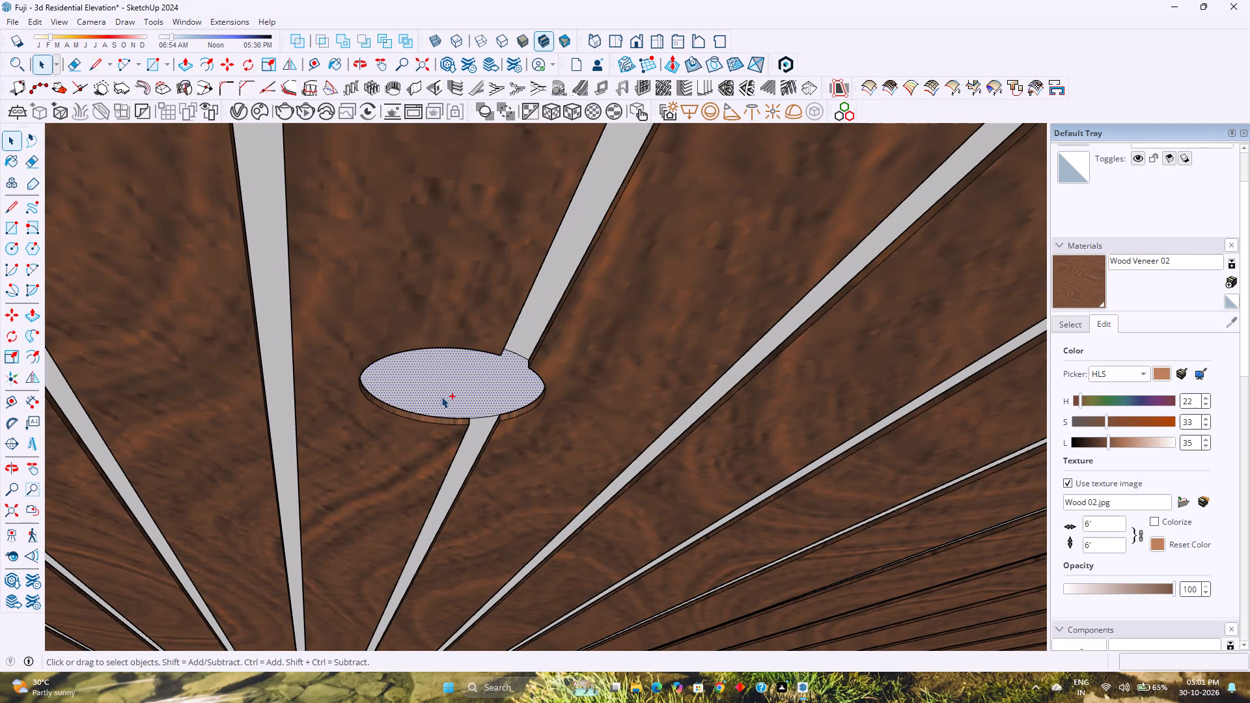
key("ctrl+z")
key("ctrl+z")
key("ctrl+z")
key("ctrl+z")
key("ctrl+z")
key("ctrl+z")
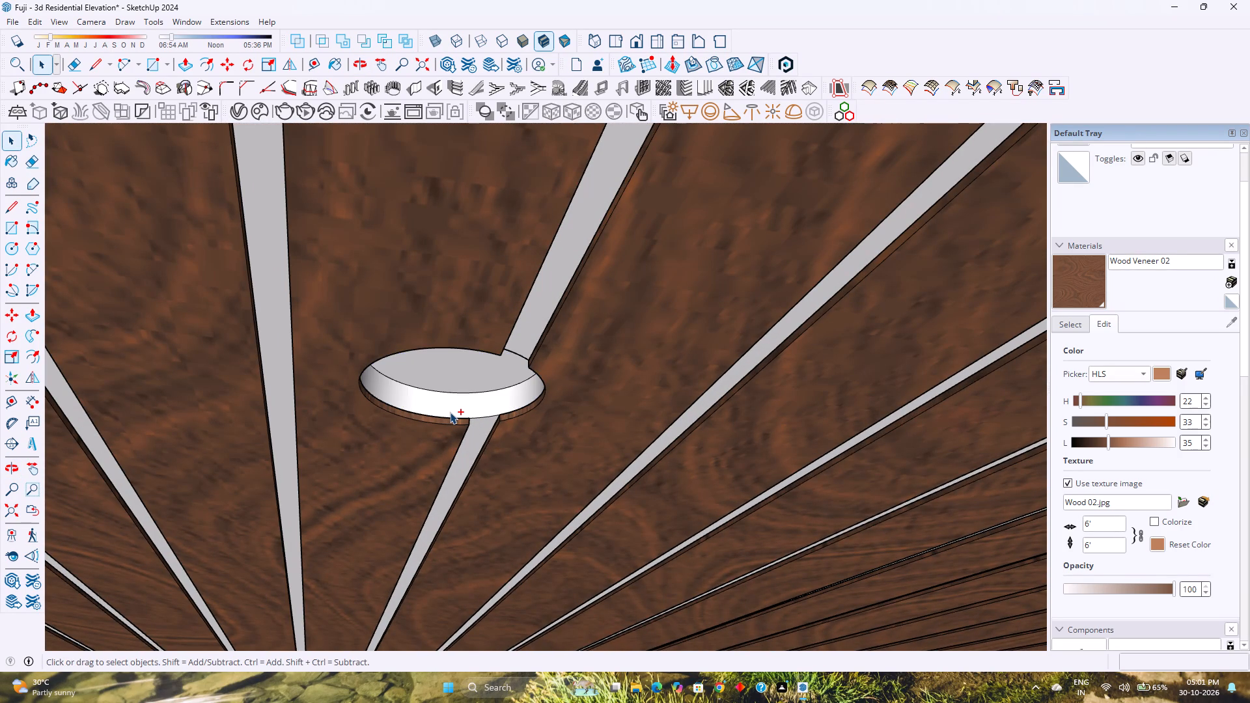
key("ctrl+z")
key("ctrl+z")
key("ctrl+z")
key("ctrl+z")
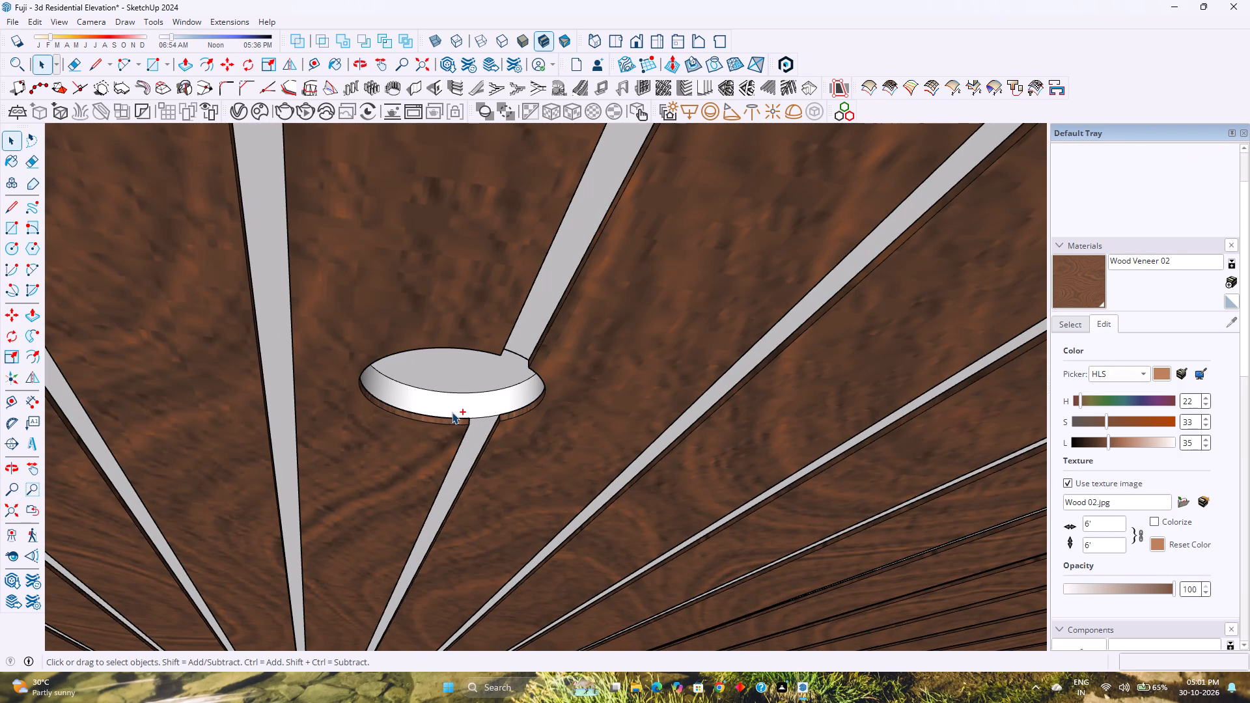
key("ctrl+z")
key("ctrl+z")
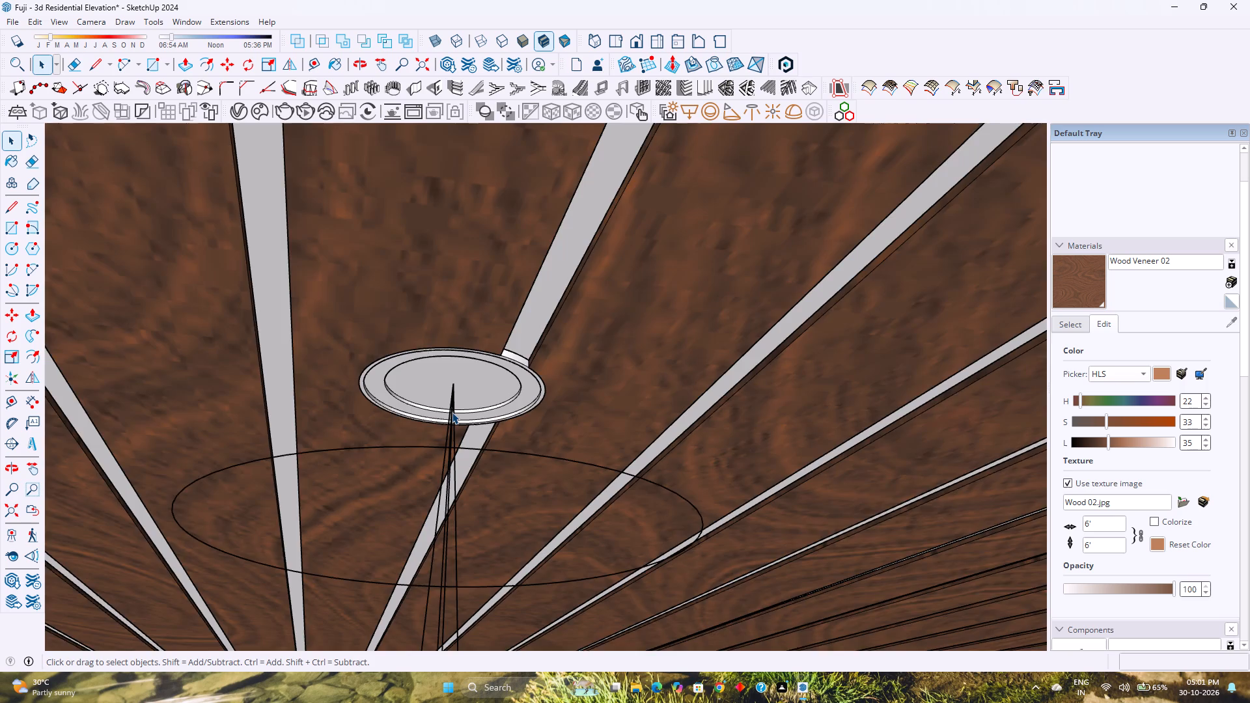
Examine the light and the empty openings along the slatted ceiling from beneath and from outside the building.
scroll(452, 412, "down", 6)
middle_click_drag(452, 412, 474, 387, "shift")
middle_click(474, 387, "shift")
scroll(479, 379, "down", 10)
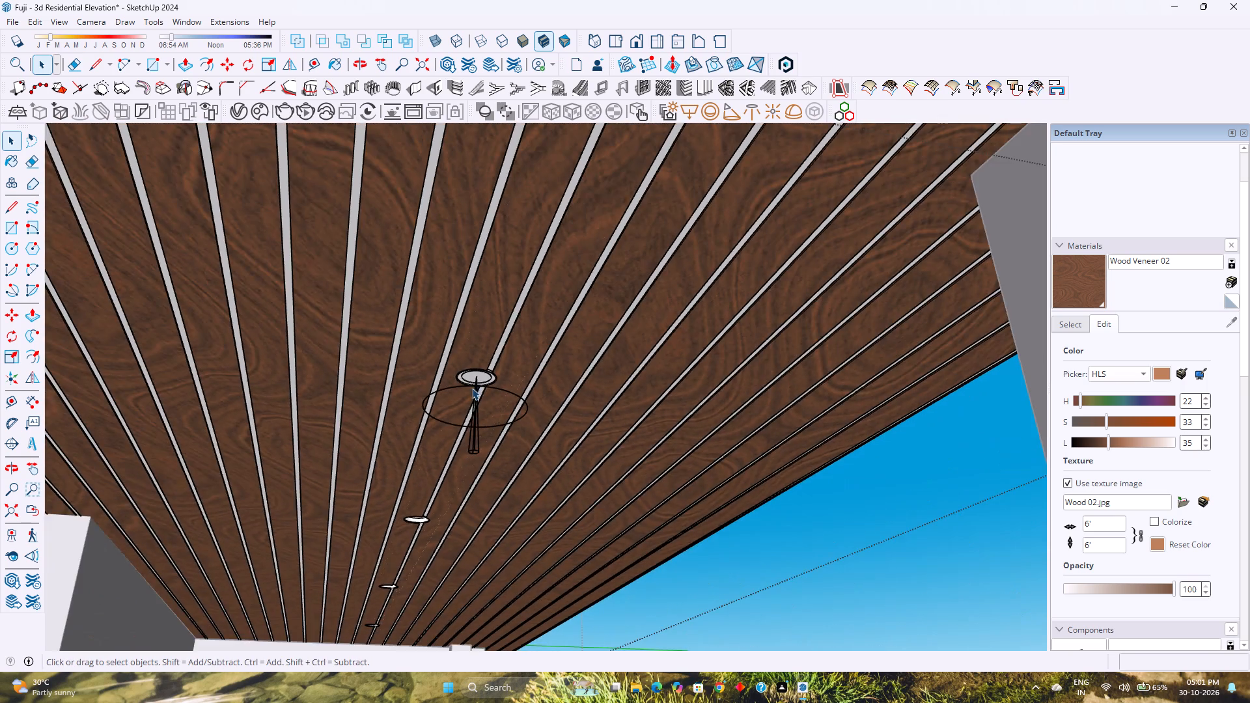
scroll(472, 388, "down", 6)
middle_click_drag(470, 391, 395, 514)
scroll(425, 450, "down", 4)
middle_click_drag(508, 365, 447, 460, "shift")
middle_click(447, 460, "shift")
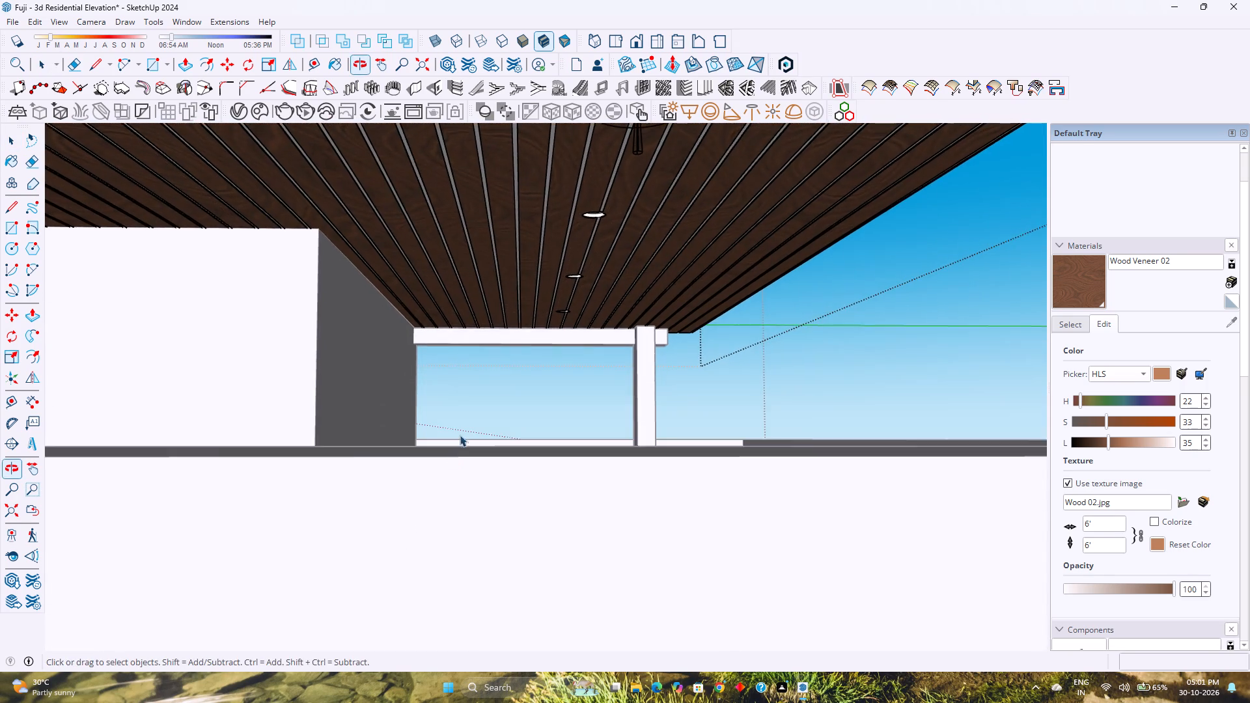
scroll(460, 434, "down", 5)
middle_click_drag(501, 407, 267, 411)
middle_click(265, 411)
scroll(270, 399, "up", 7)
middle_click_drag(260, 391, 324, 387)
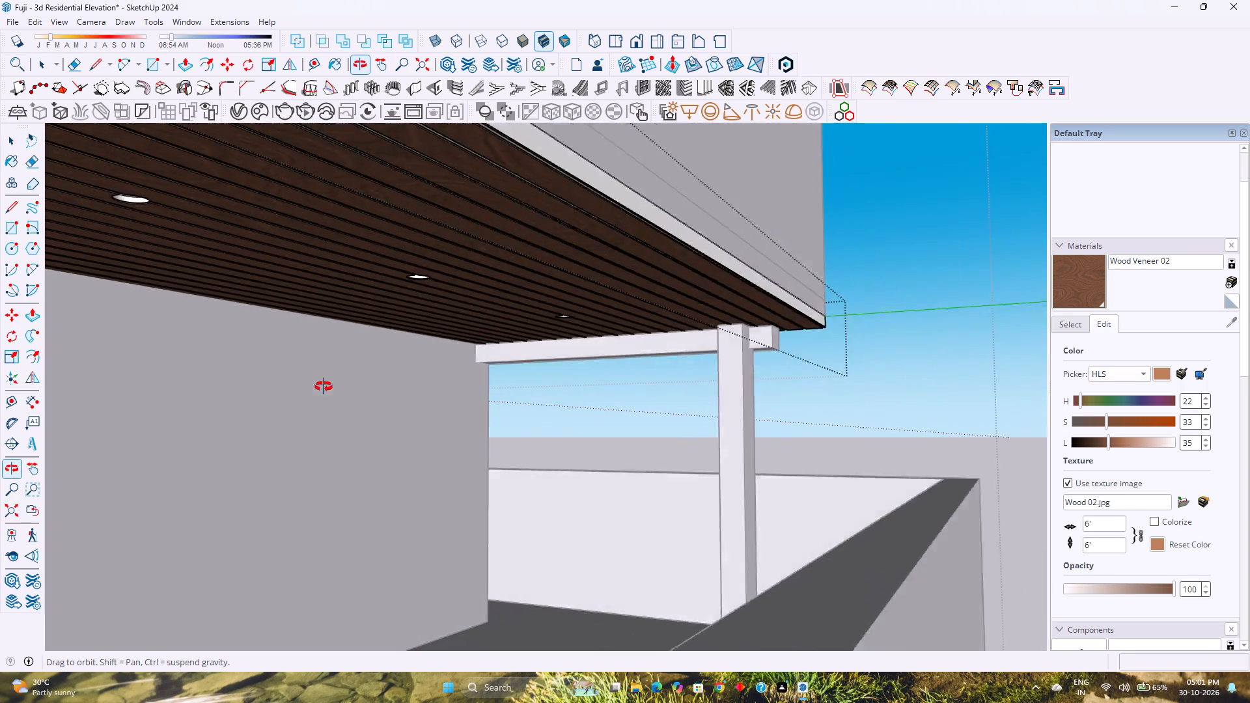
middle_click_drag(324, 387, 414, 391)
scroll(389, 393, "down", 2)
middle_click_drag(388, 393, 350, 398, "shift")
middle_click_drag(367, 391, 430, 381, "shift")
middle_click_drag(428, 385, 262, 420)
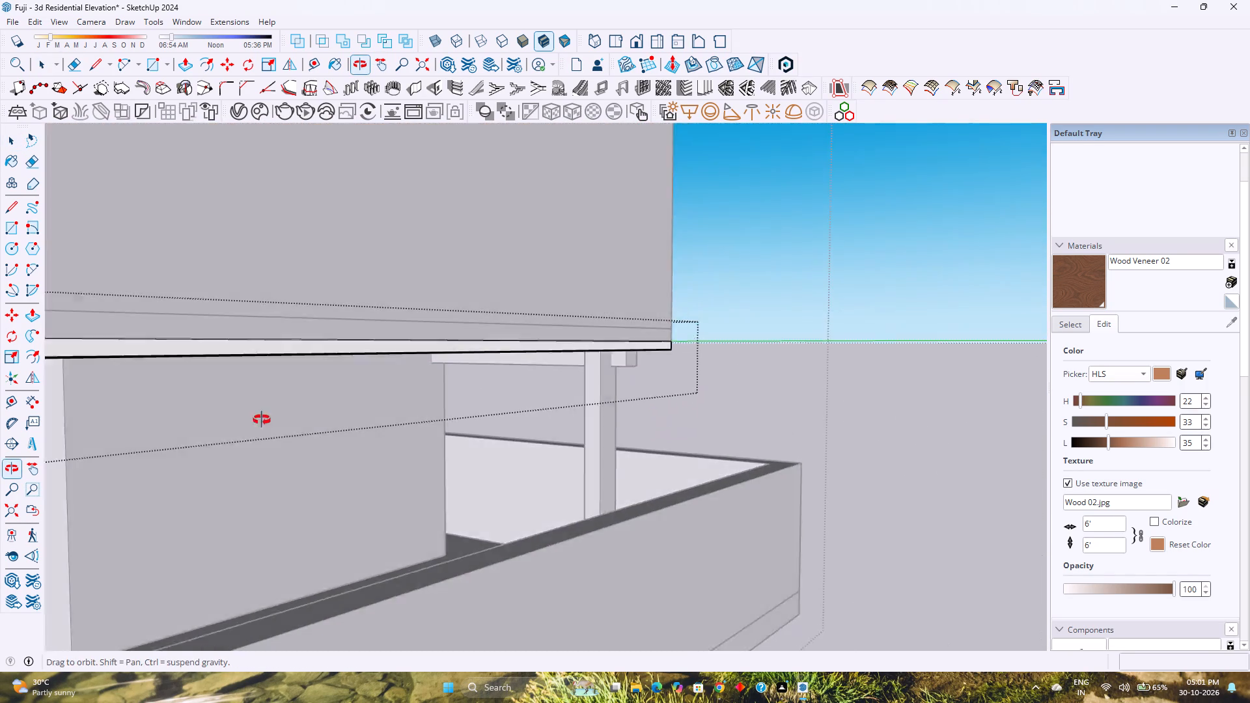
middle_click(245, 420)
middle_click_drag(262, 420, 245, 420)
middle_click_drag(229, 420, 395, 344, "shift")
middle_click_drag(408, 355, 220, 305)
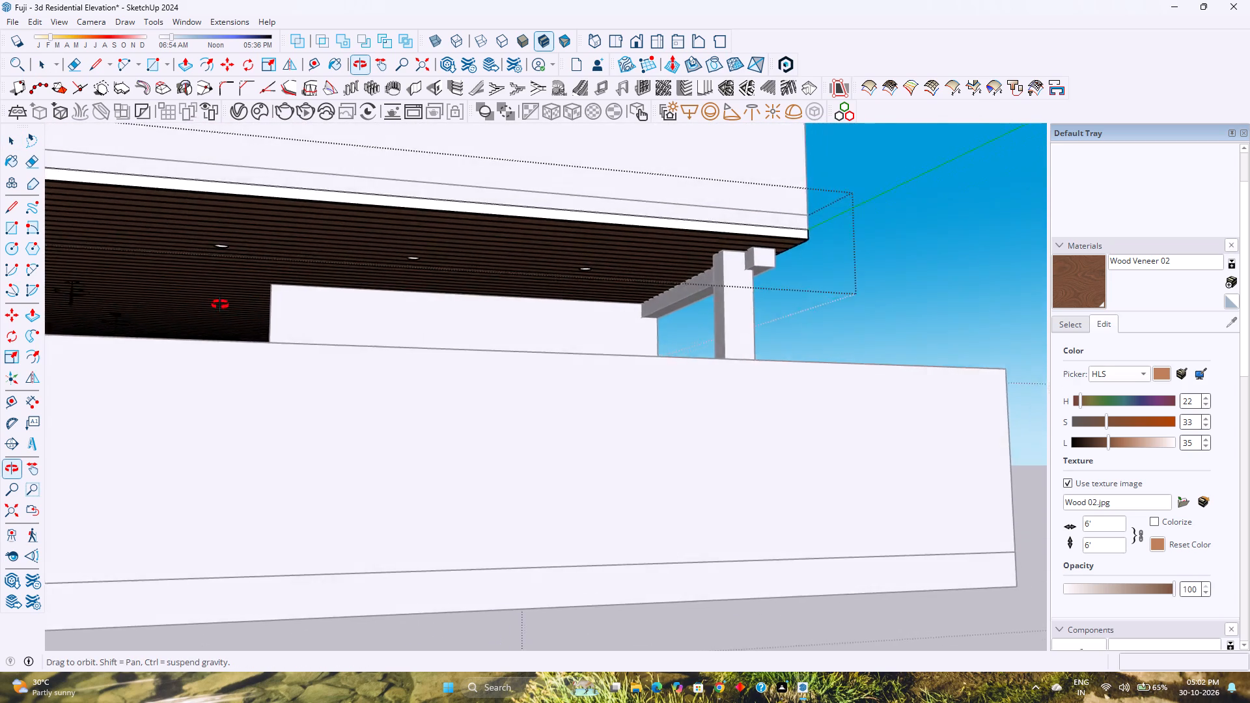
middle_click_drag(220, 305, 510, 337)
middle_click(510, 337)
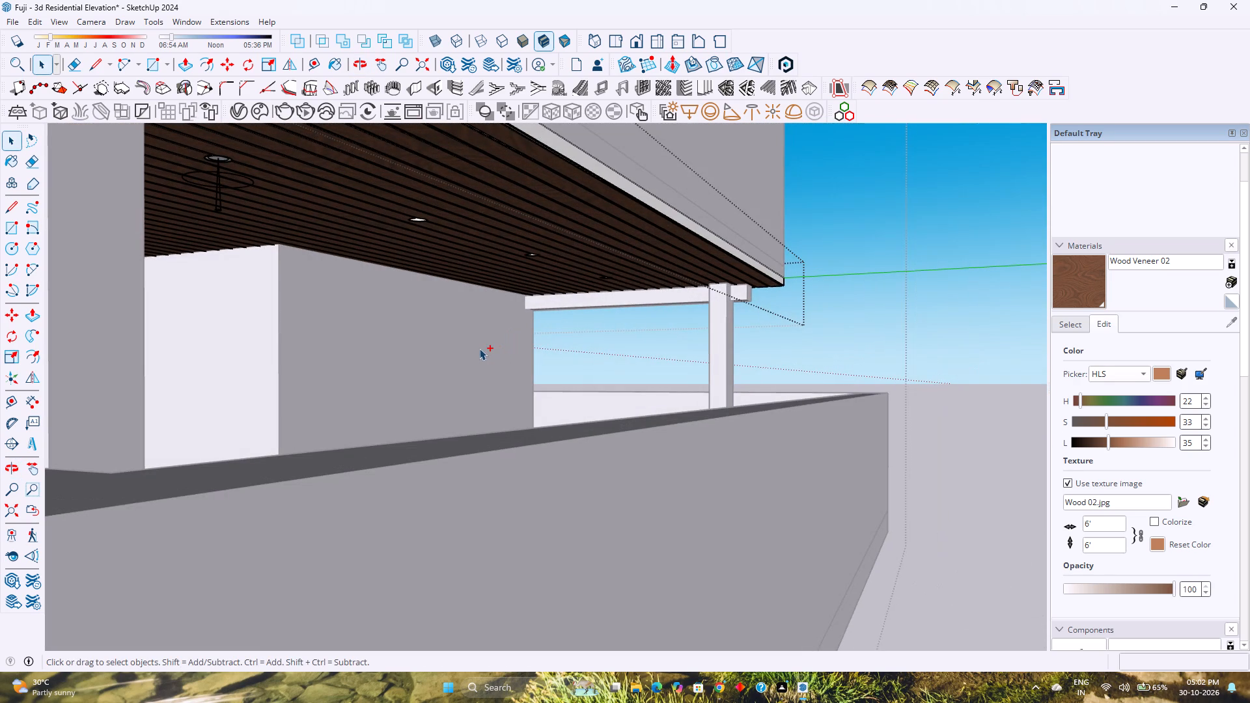
Undo the deletion of the next light in the row as well.
key("ctrl+z")
middle_click_drag(472, 348, 339, 387)
middle_click_drag(293, 387, 321, 369)
key("Escape")
Push/Pull the recessed round face in the empty light opening nearest the end beam by 1".
scroll(299, 375, "up", 4)
middle_click(296, 374)
middle_click_drag(298, 373, 454, 338)
middle_click(456, 337)
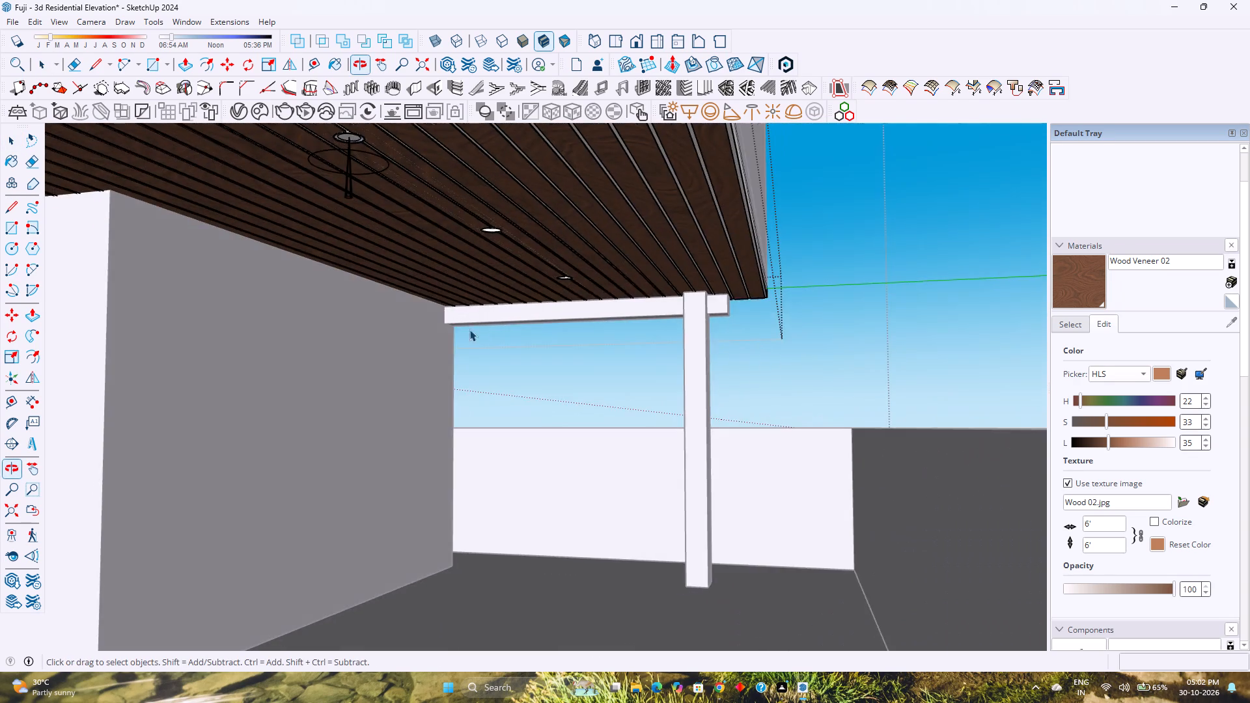
scroll(521, 280, "up", 13)
middle_click_drag(582, 289, 630, 254)
middle_click(635, 251)
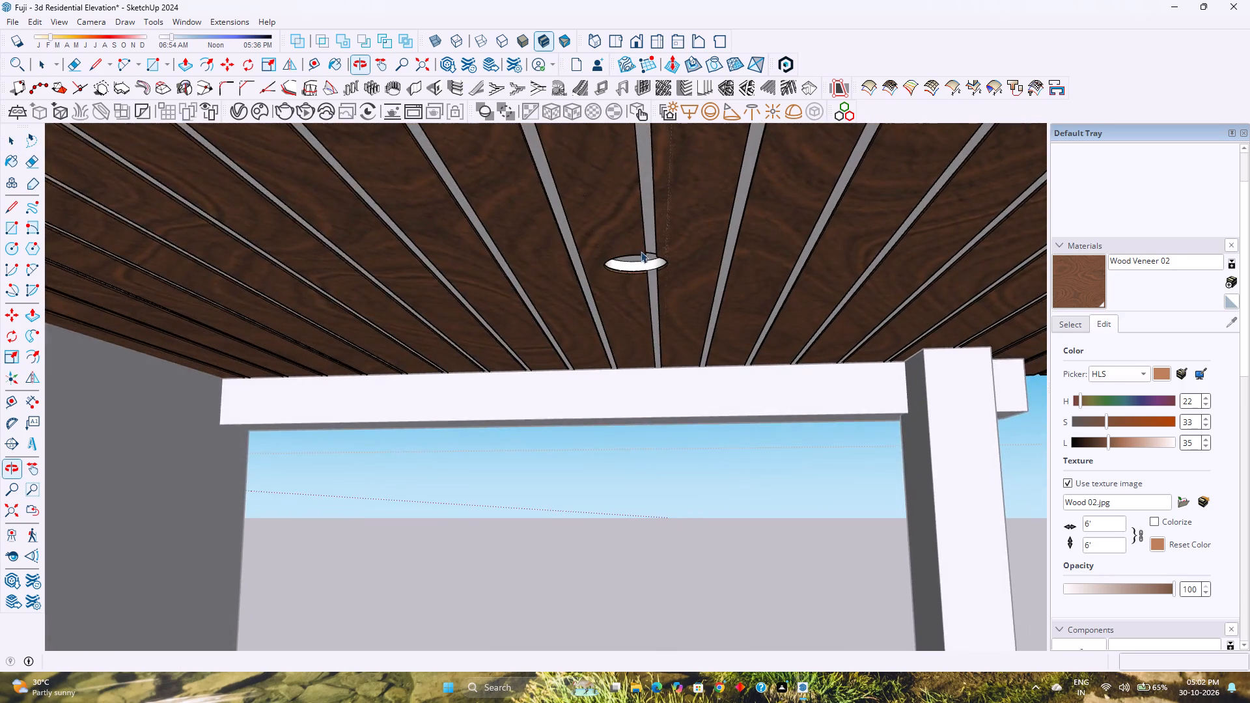
scroll(643, 266, "up", 6)
middle_click_drag(640, 265, 658, 248)
left_click(658, 246)
key("p")
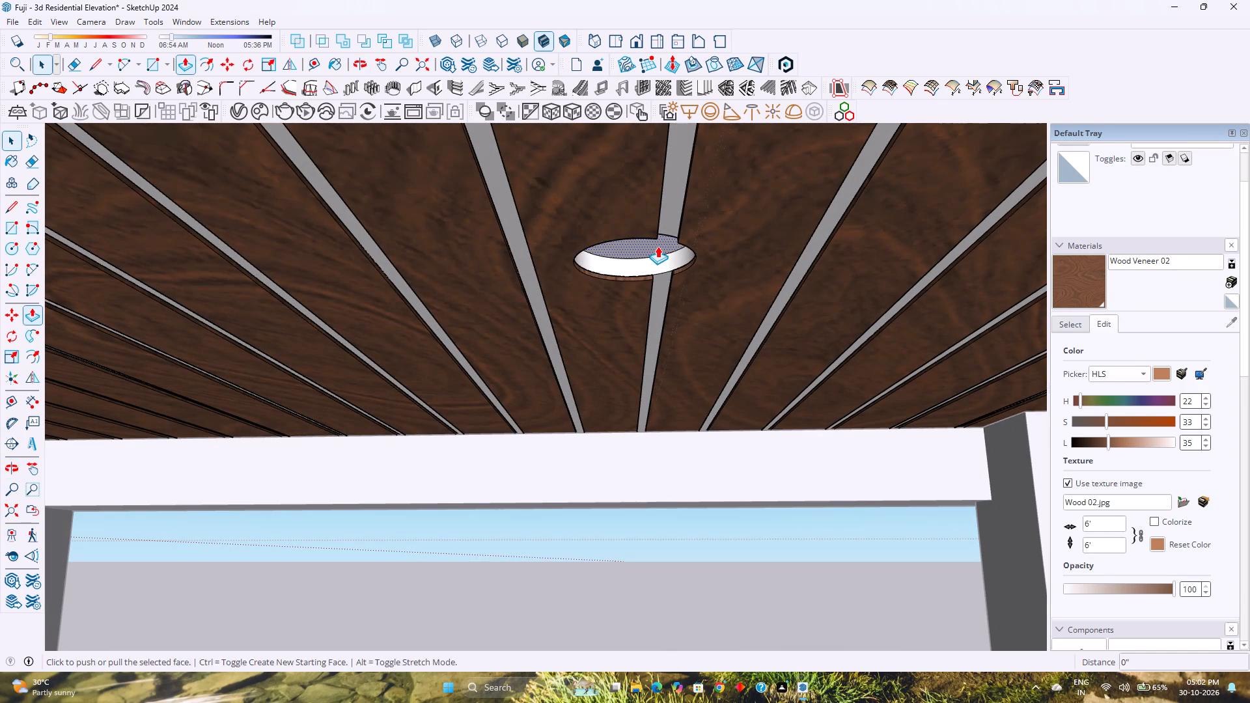
left_click(658, 246)
key("1")
key("Return")
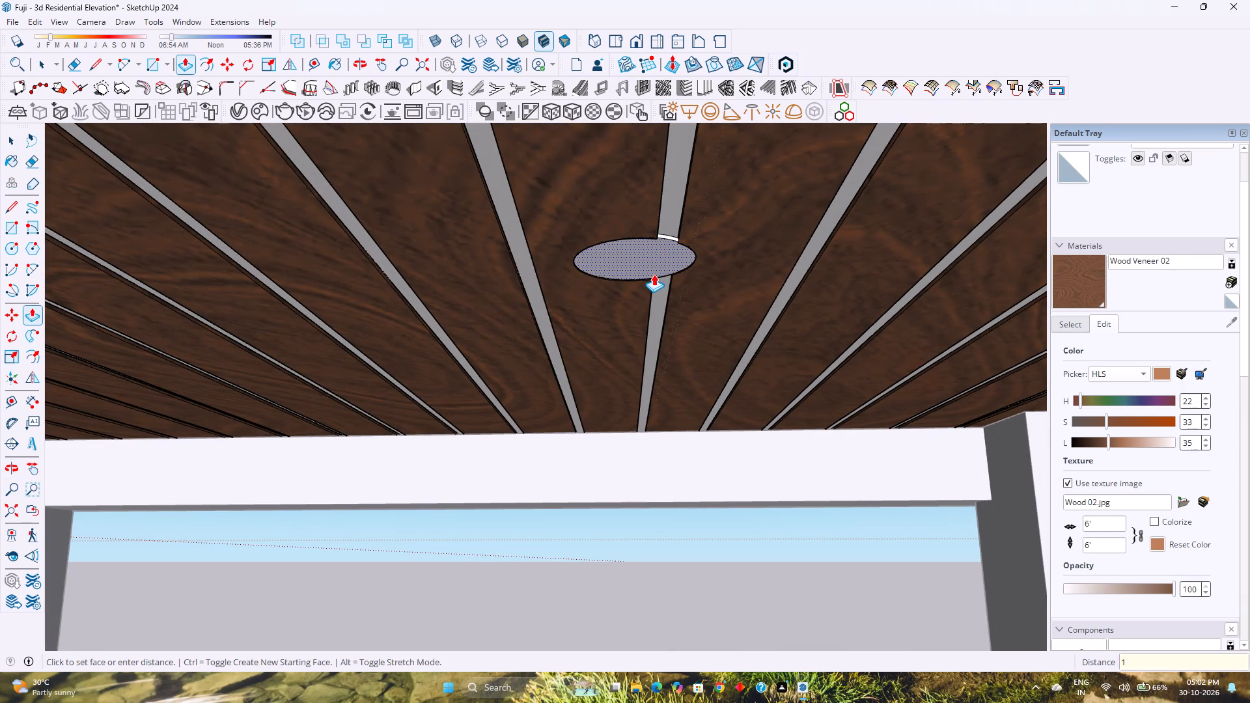
Repeat the same Push/Pull on the recessed round face of the adjacent empty light opening.
scroll(652, 276, "down", 8)
middle_click_drag(633, 271, 588, 459, "shift")
middle_click(587, 459, "shift")
scroll(557, 352, "down", 5)
middle_click_drag(557, 351, 556, 342)
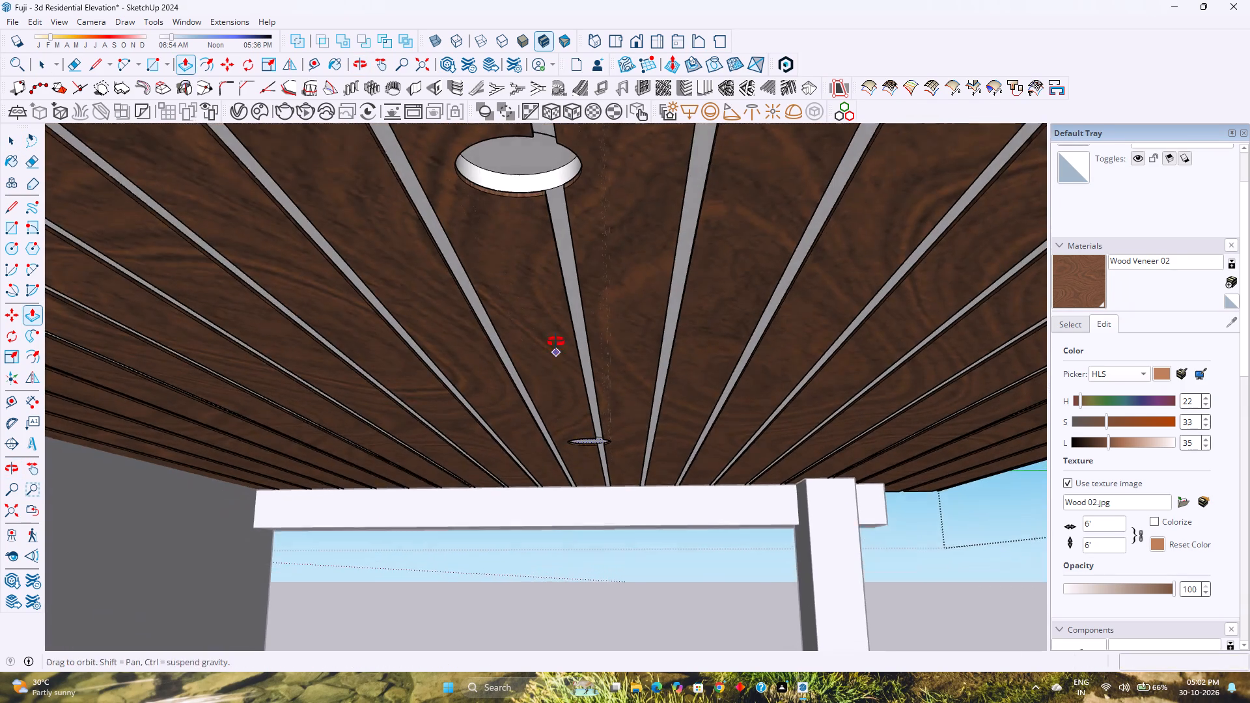
middle_click_drag(556, 342, 556, 335)
middle_click(556, 335)
key("Escape")
double_click(520, 150)
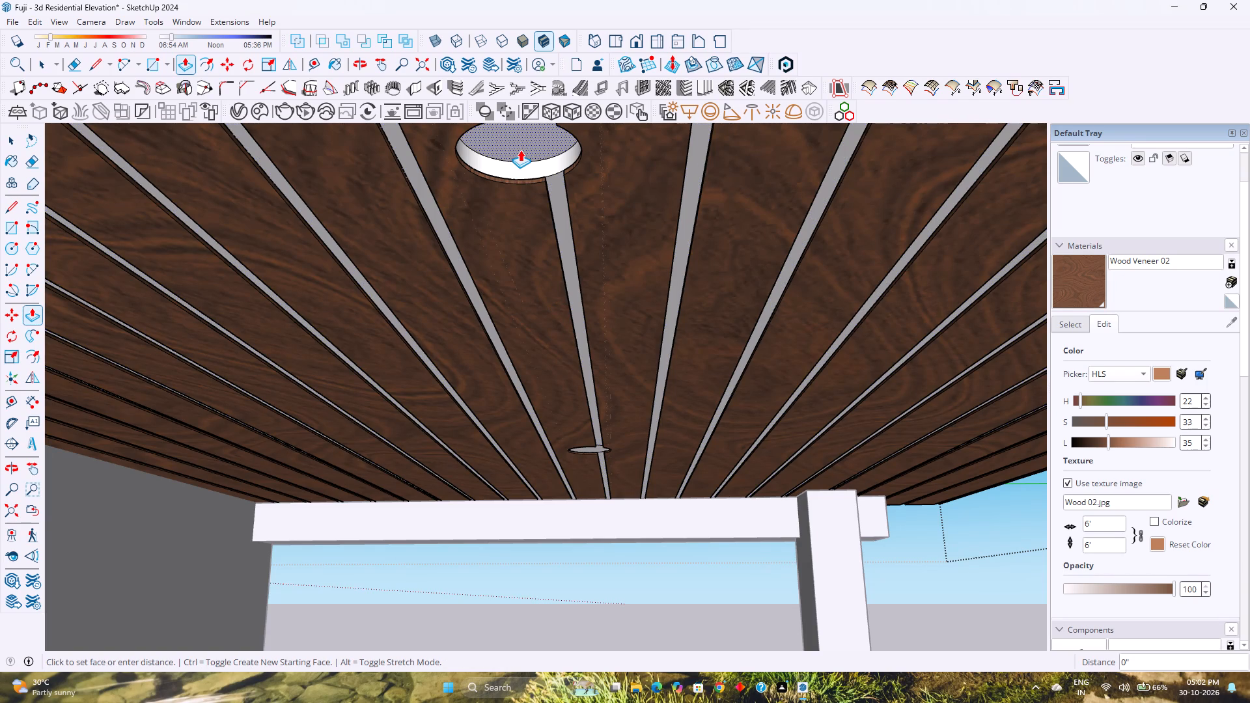
Erase the leftover edges where the two filled openings meet the slat gap, and save the model.
key("e")
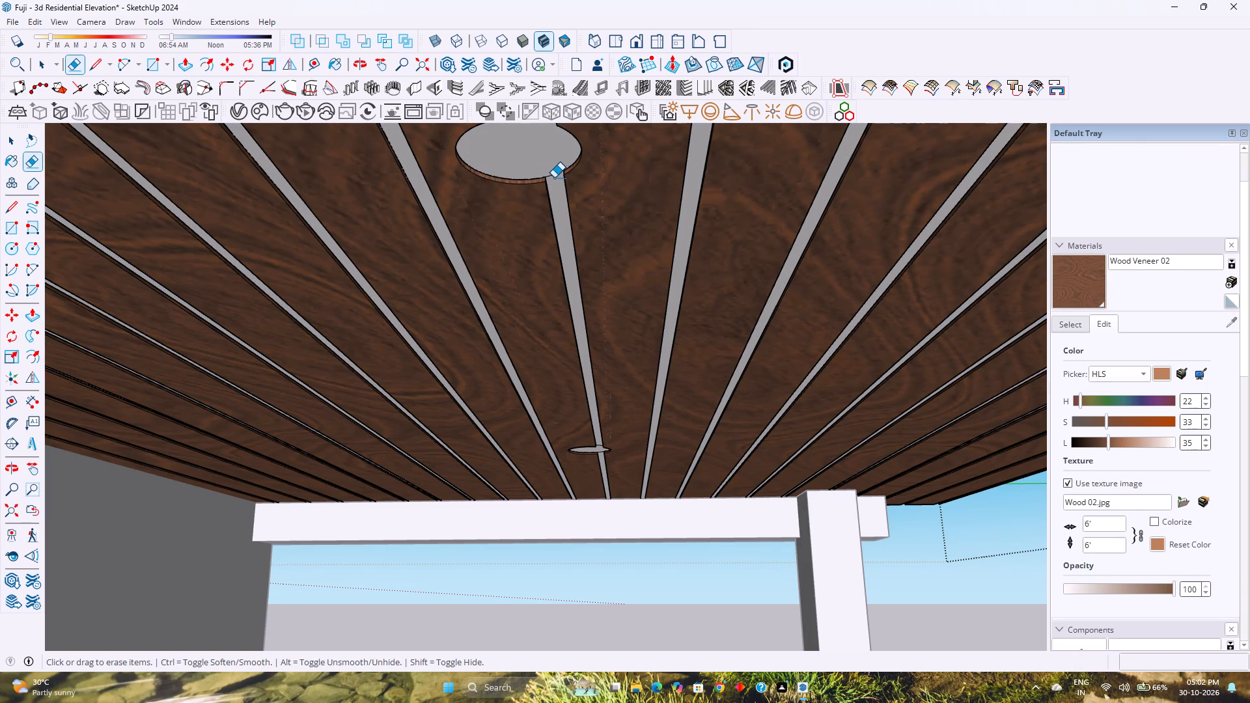
left_click(548, 174)
scroll(579, 478, "up", 9)
left_click(632, 379)
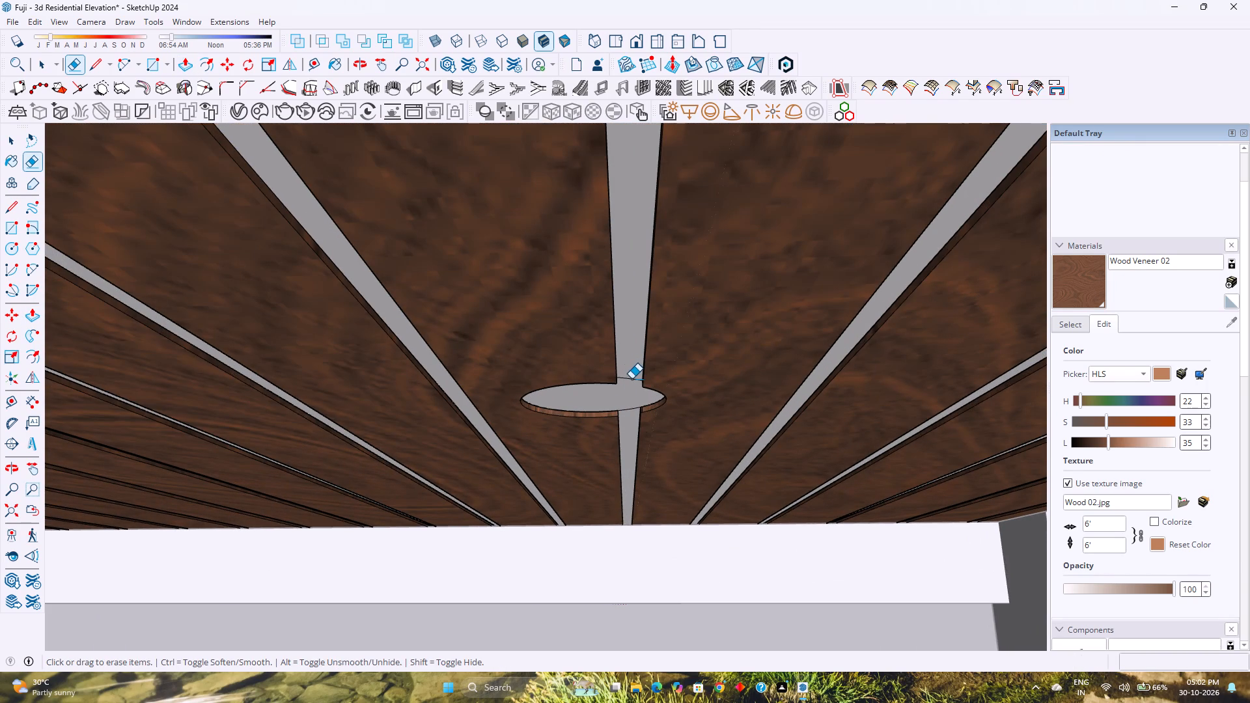
key("space")
scroll(609, 388, "down", 5)
key("ctrl+s")
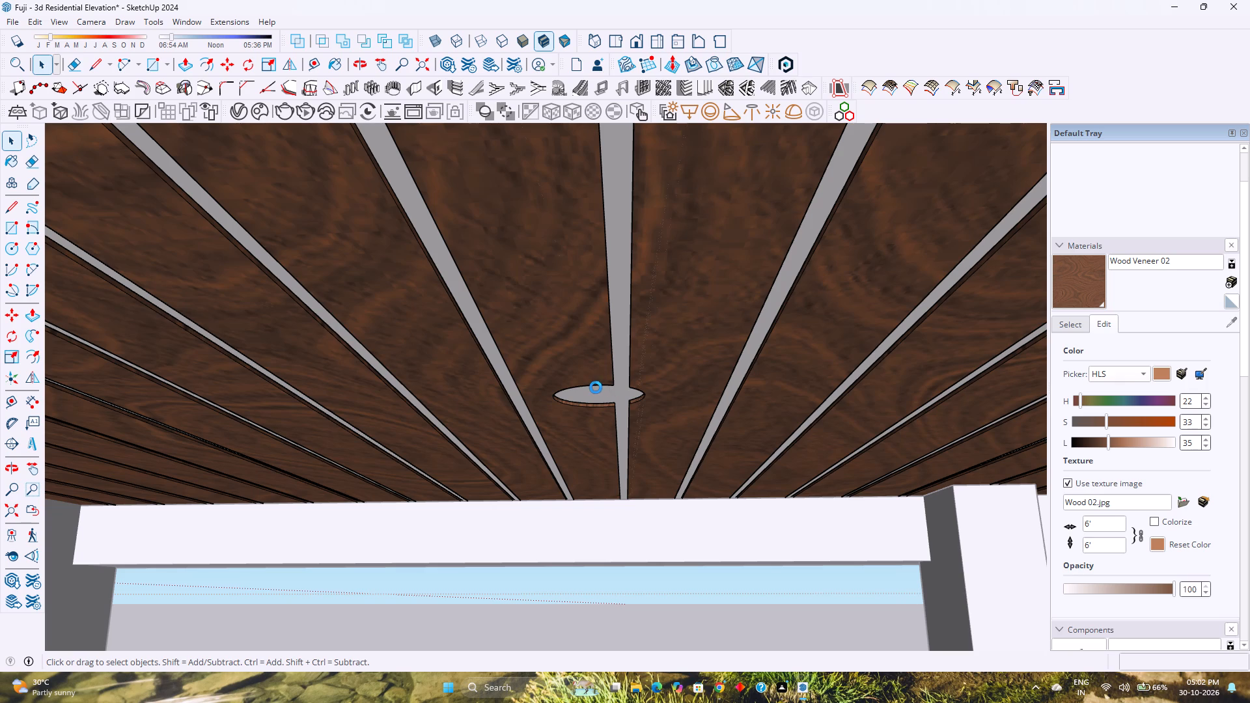
Open the ceiling slat holding the larger part of the next empty light opening and draw an edge across the cutout's mouth to close the underside.
left_click(585, 329)
left_click(585, 329)
left_click(585, 329)
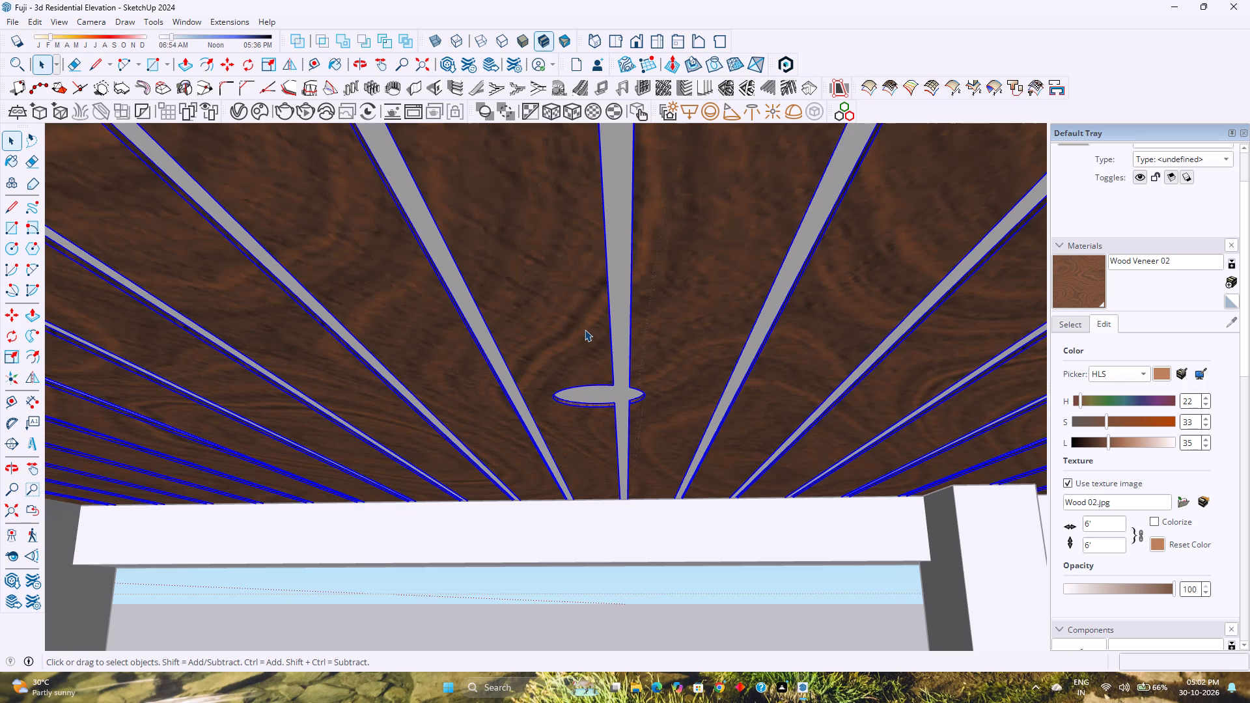
double_click(591, 351)
scroll(589, 412, "up", 4)
middle_click_drag(589, 413, 661, 353)
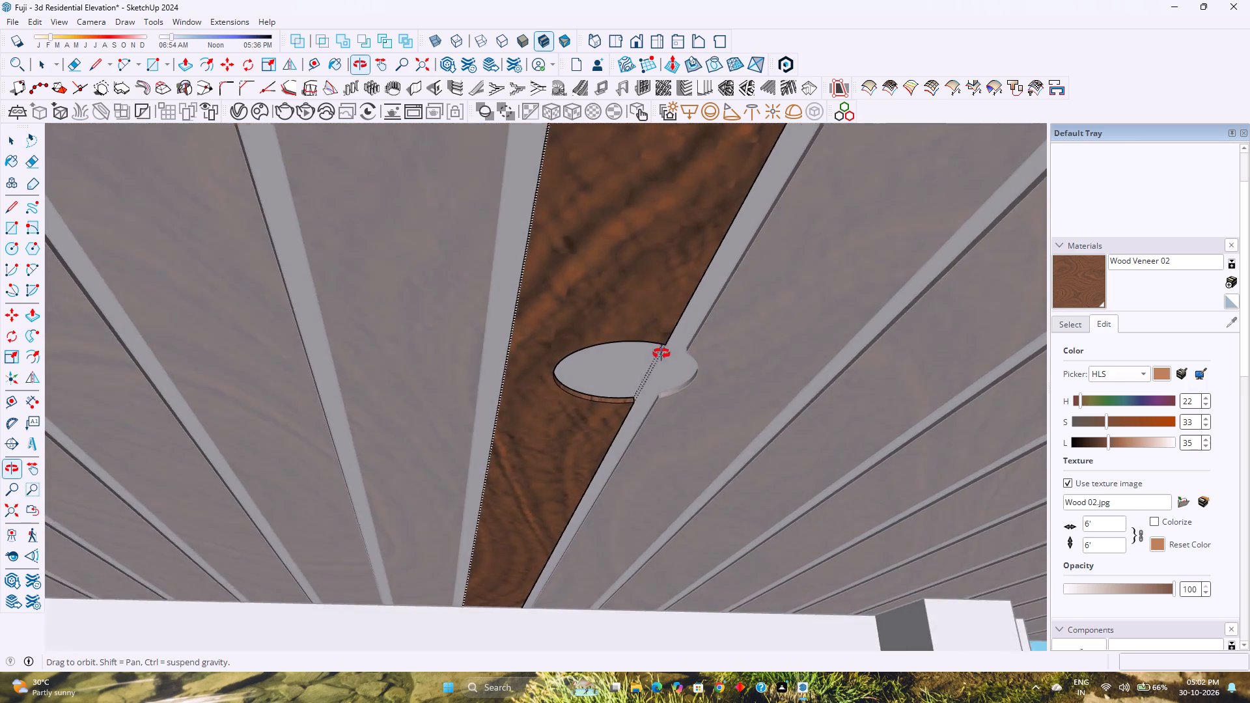
middle_click(661, 353)
middle_click_drag(661, 353, 661, 353)
scroll(633, 398, "up", 5)
middle_click_drag(617, 402, 671, 360)
scroll(665, 364, "up", 2)
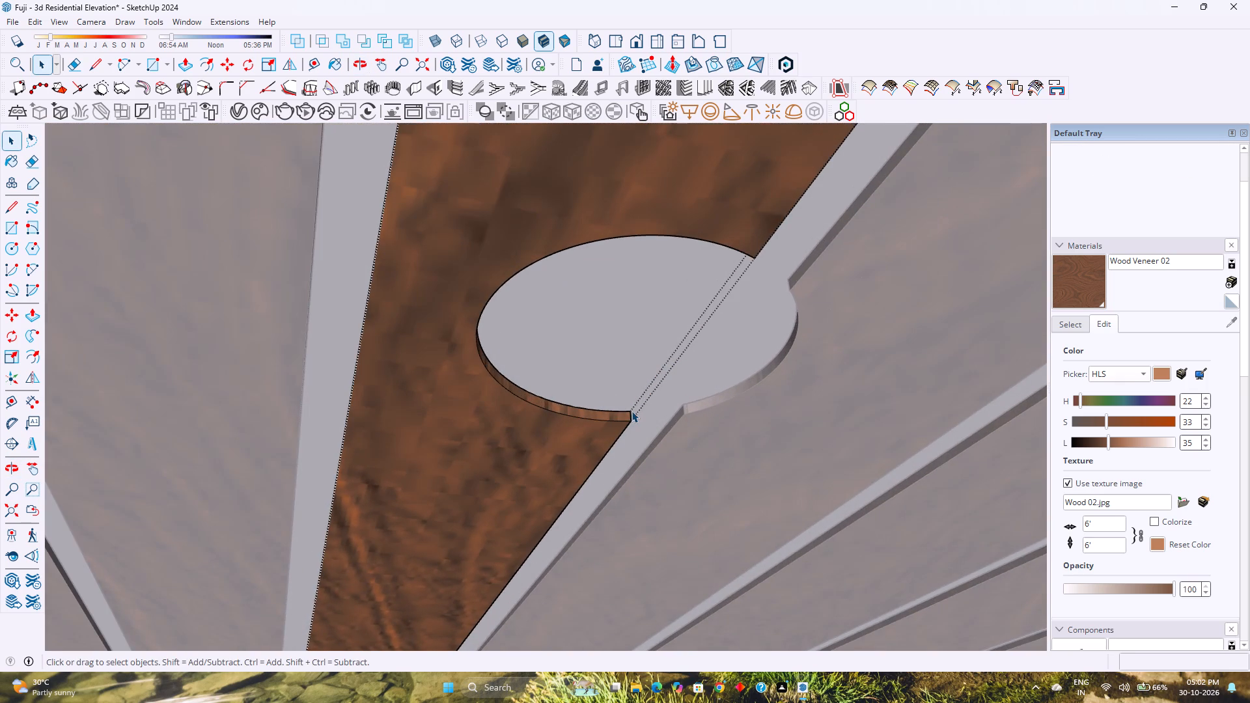
scroll(632, 411, "up", 3)
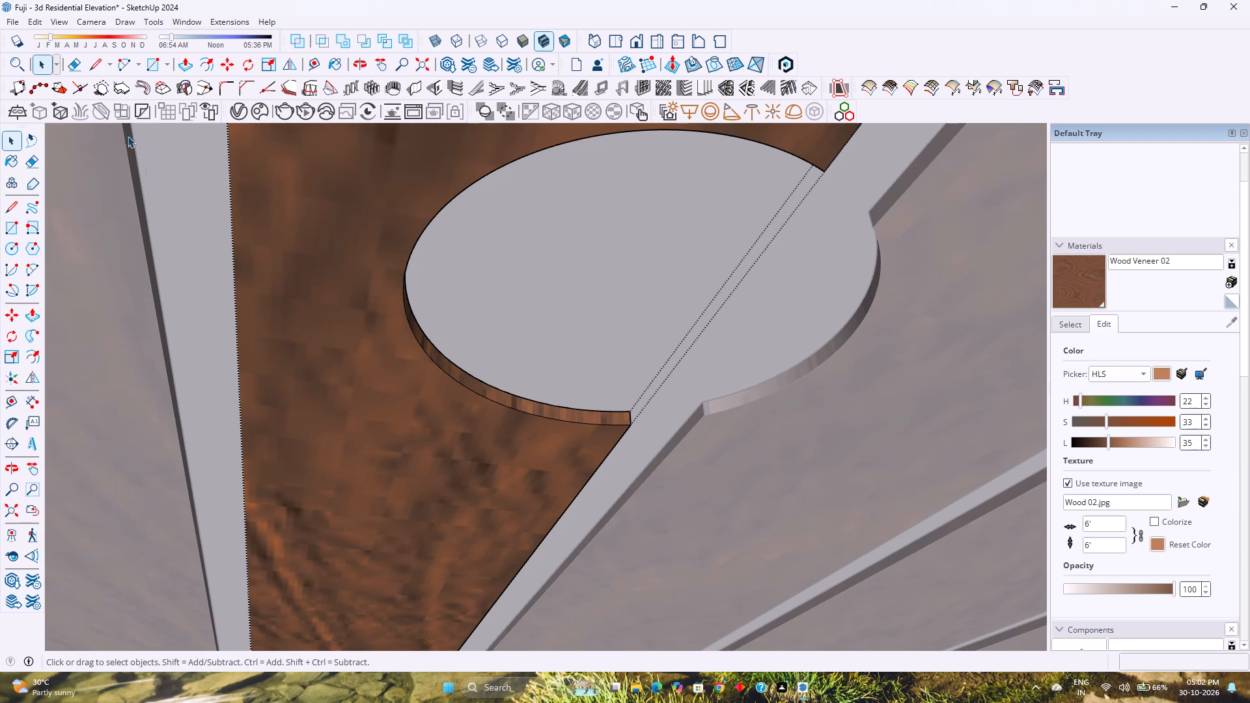
left_click(100, 59)
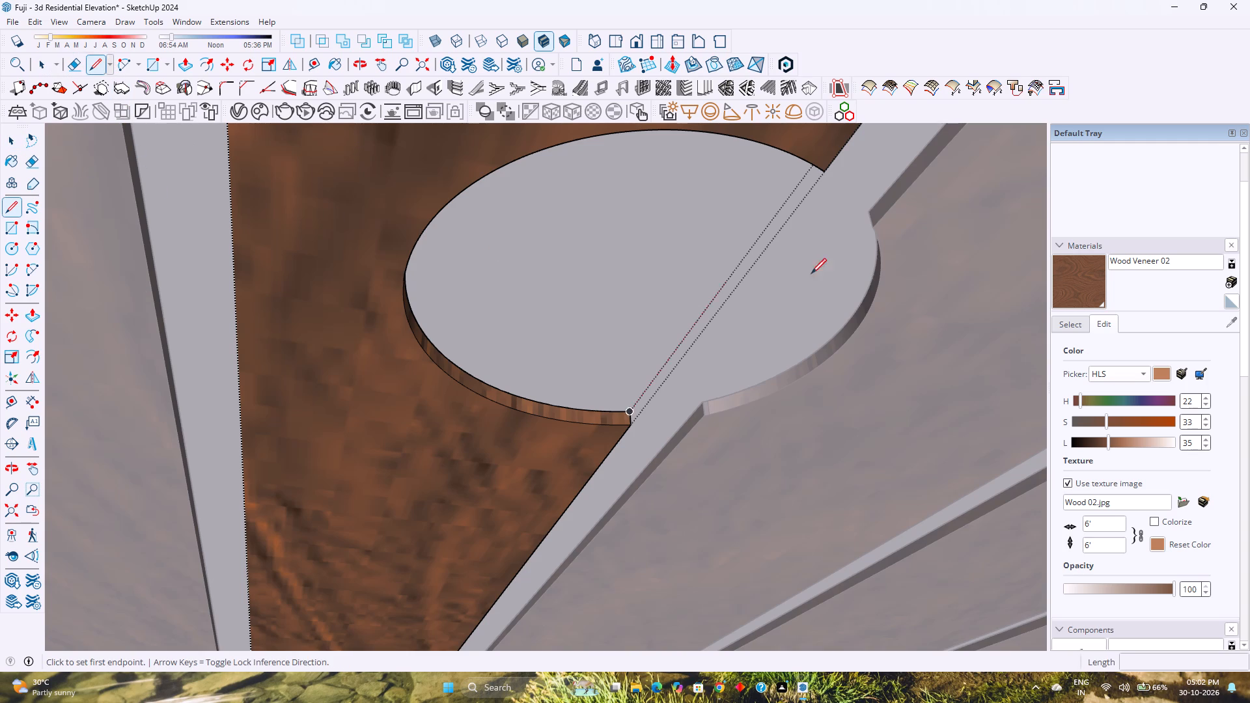
left_click(822, 174)
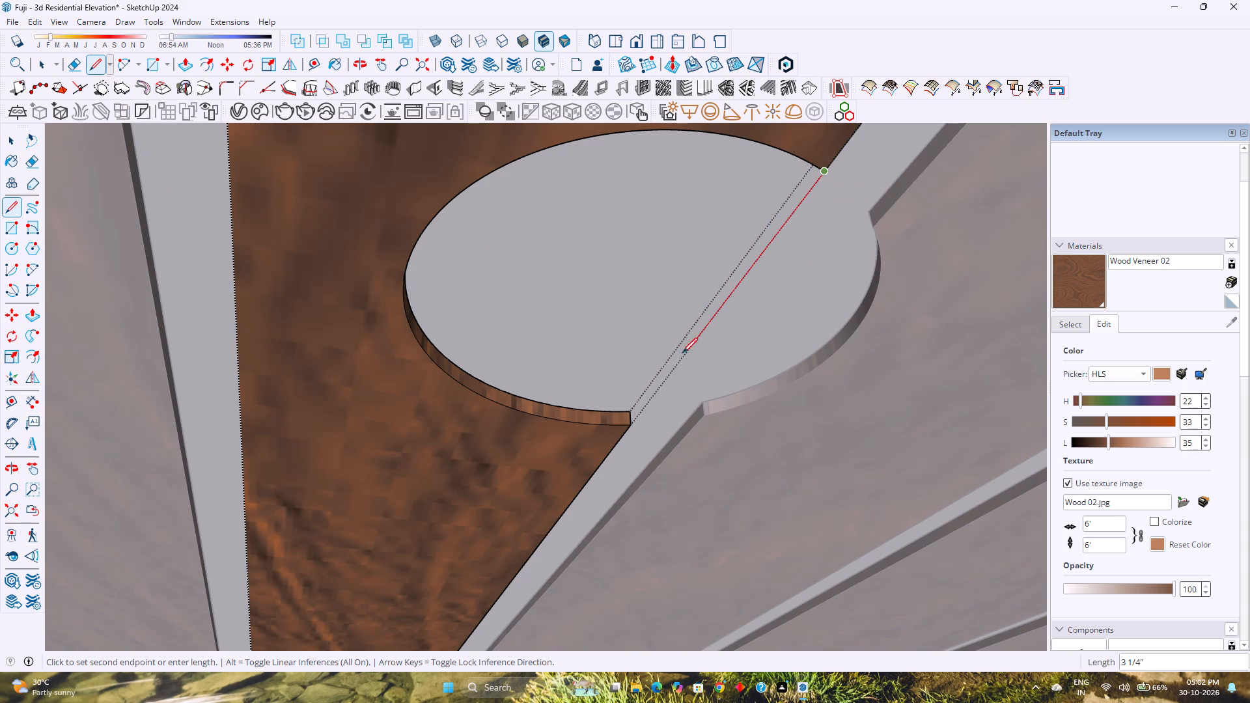
left_click(633, 422)
Draw a second edge, about 5 11/16" long, between the cutout's upper corners to close the slat's side face.
middle_click(665, 402)
middle_click_drag(663, 401, 616, 393)
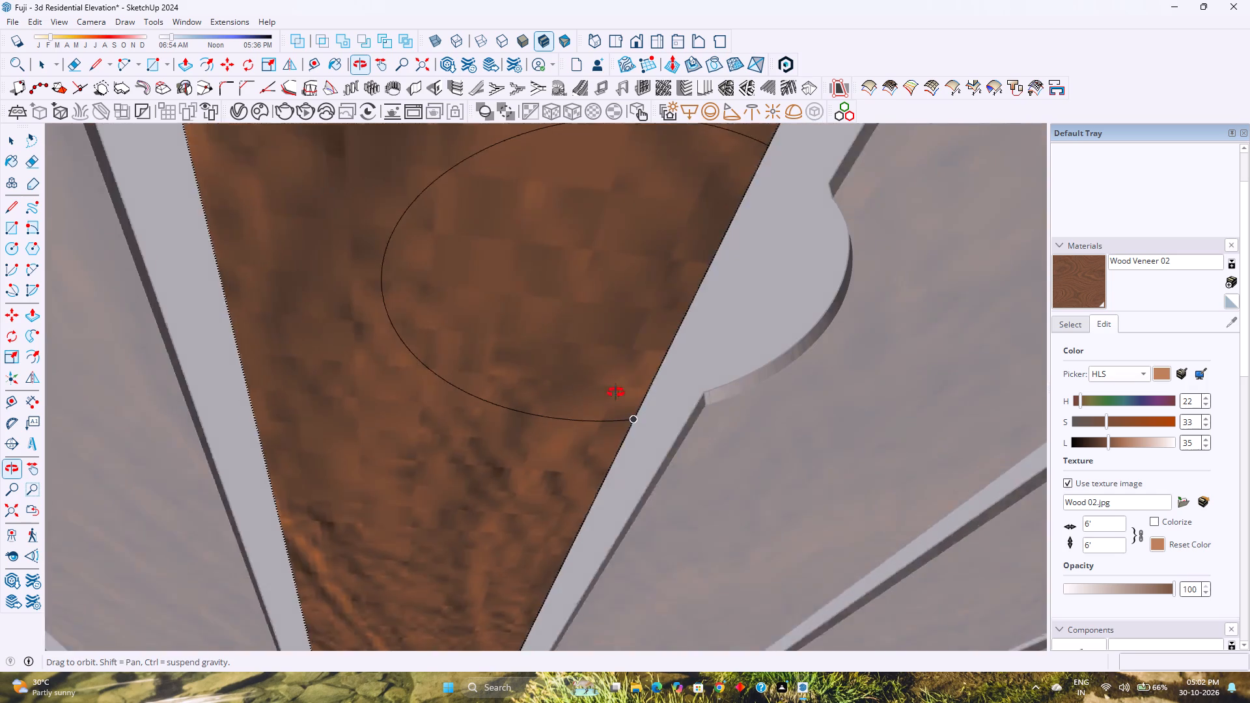
middle_click_drag(616, 393, 469, 427)
middle_click_drag(468, 427, 395, 450)
middle_click(395, 450)
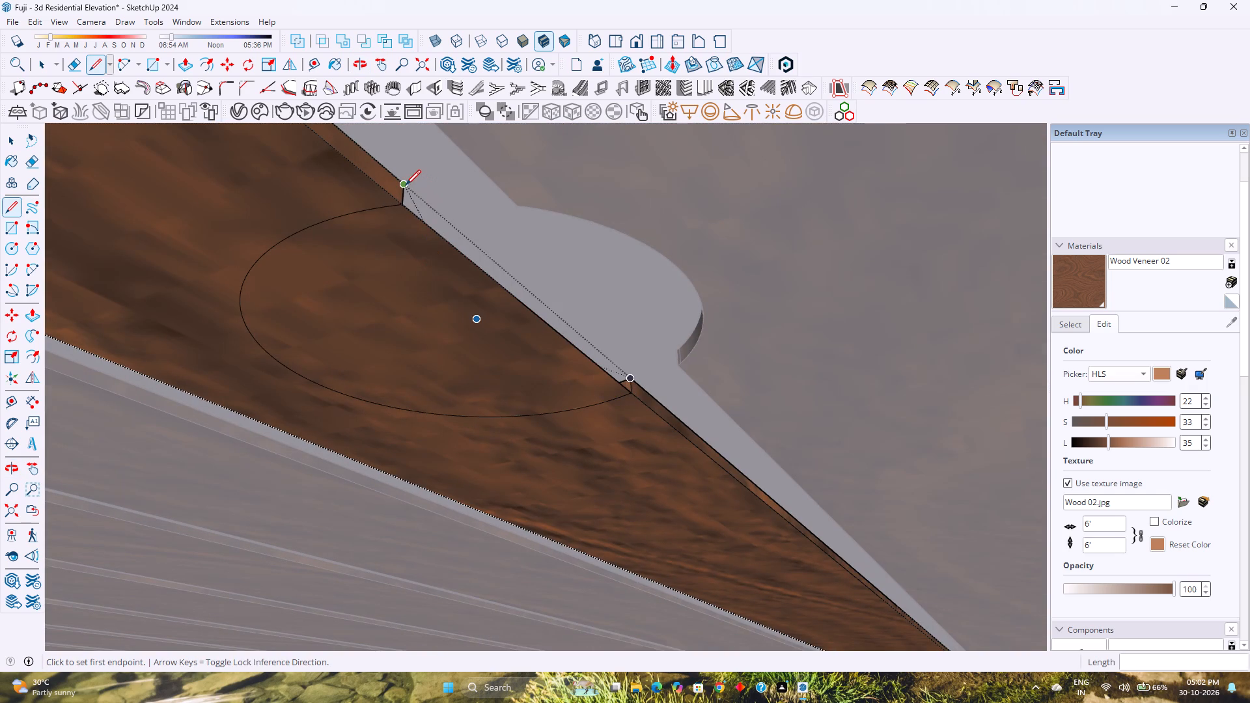
left_click(406, 185)
left_click(630, 376)
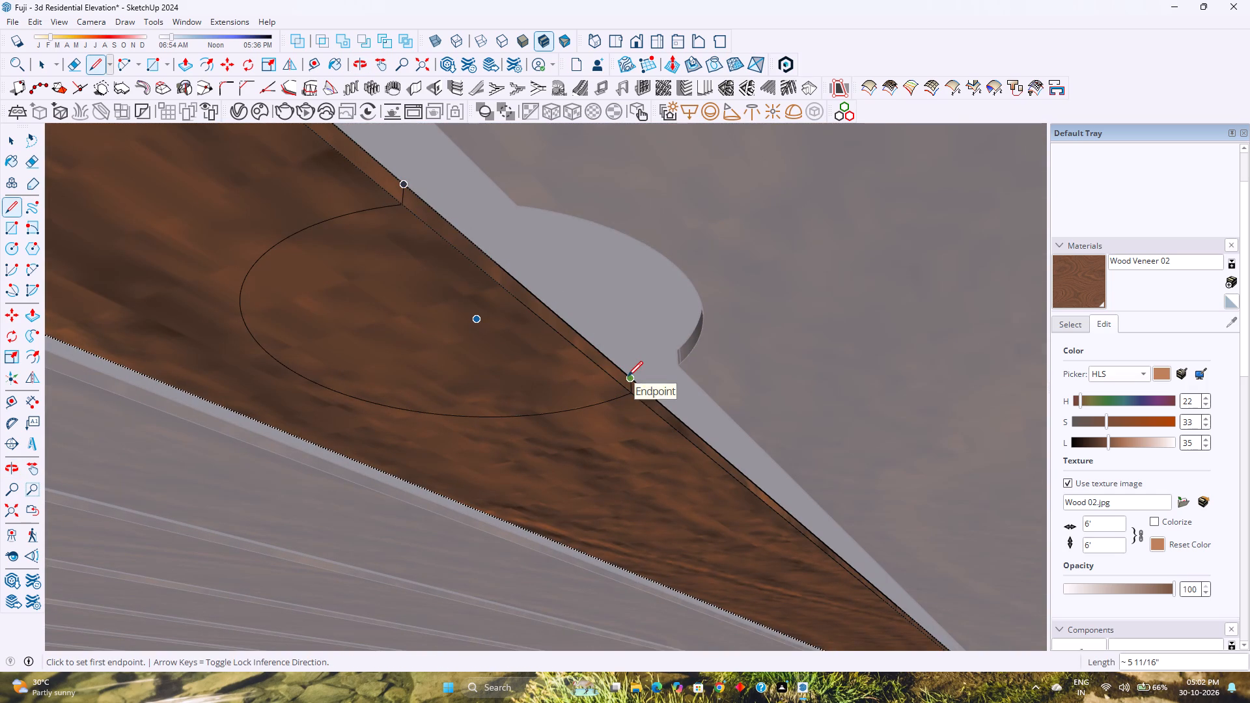
Erase the leftover arc on the slat's underside and the two short edges on its side face.
scroll(628, 376, "down", 3)
key("e")
left_click(423, 271)
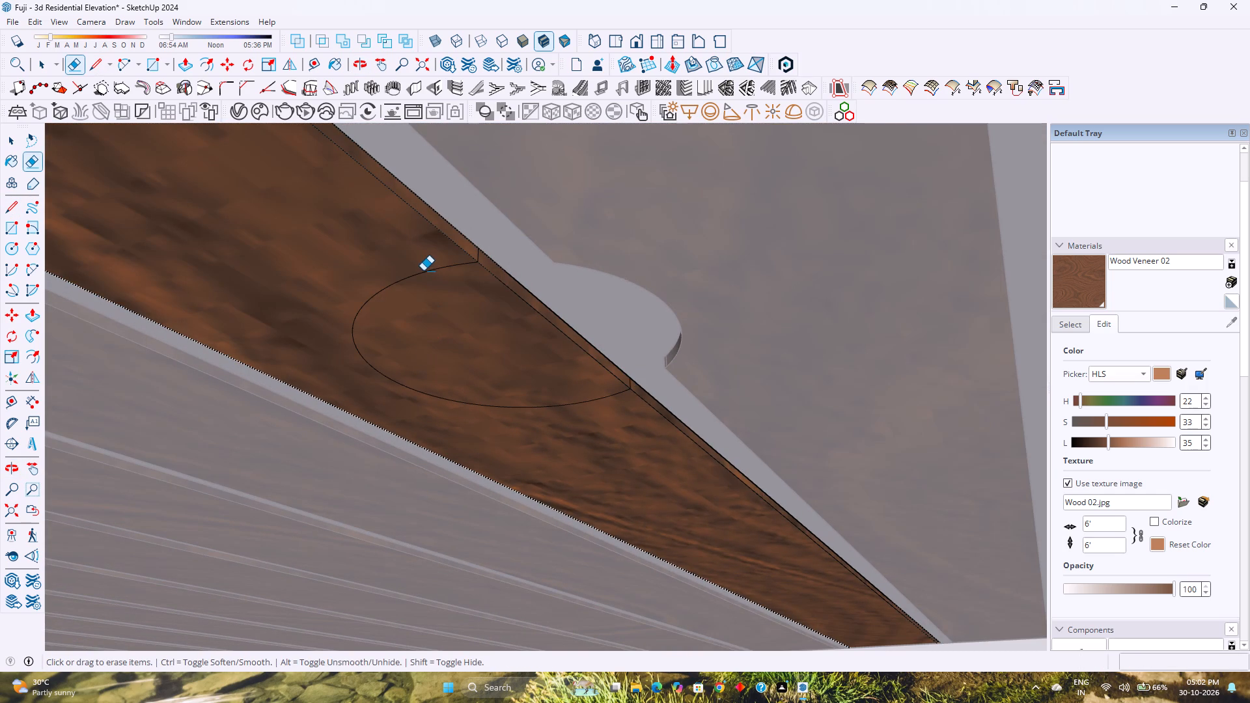
left_click(423, 272)
scroll(488, 249, "up", 3)
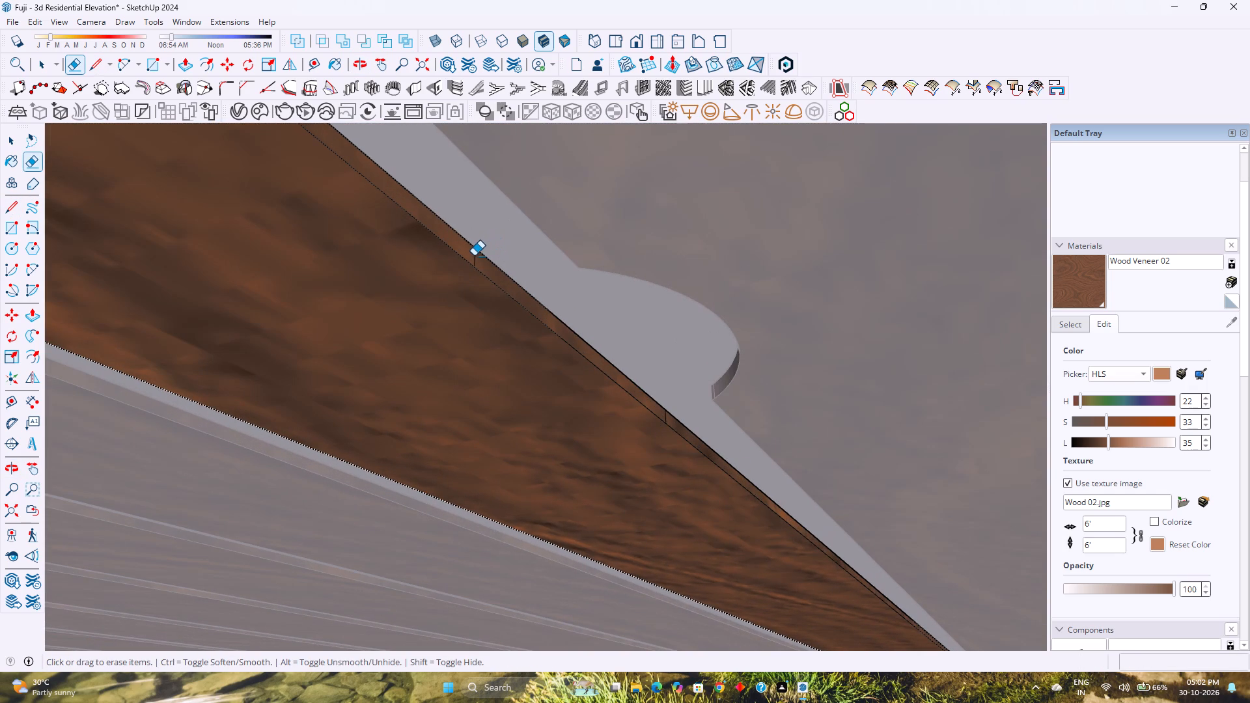
left_click(473, 256)
left_click(666, 418)
key("space")
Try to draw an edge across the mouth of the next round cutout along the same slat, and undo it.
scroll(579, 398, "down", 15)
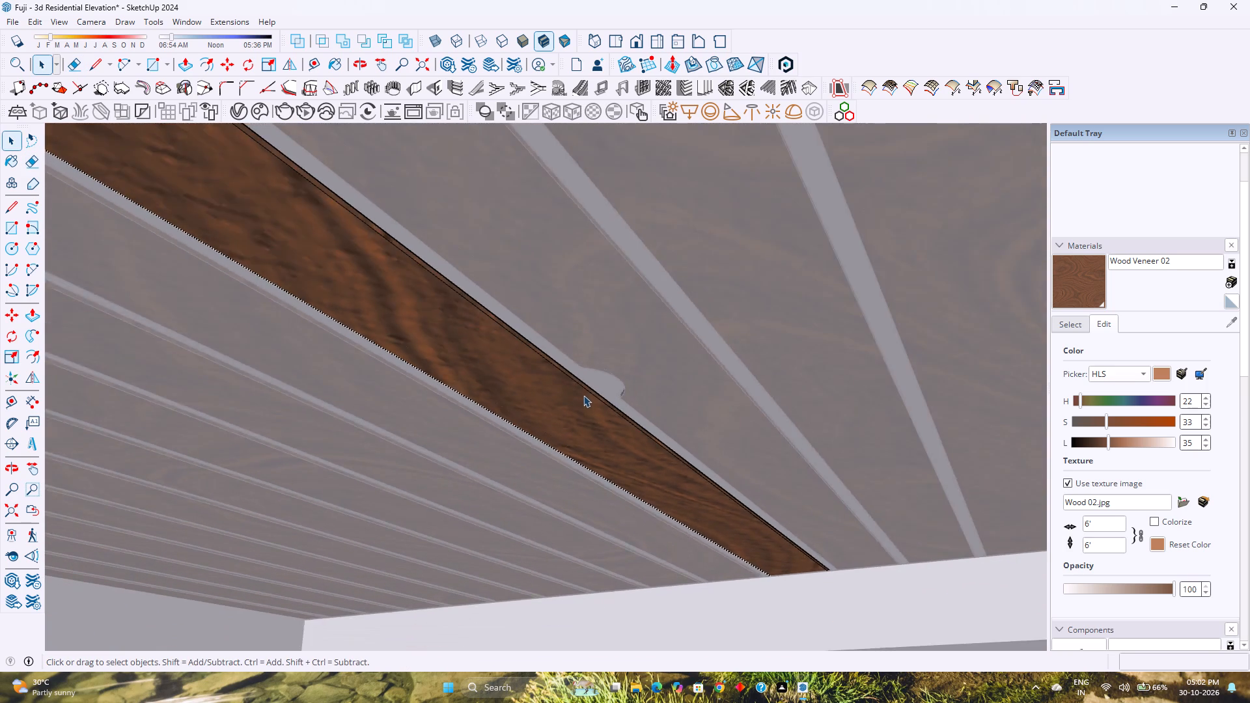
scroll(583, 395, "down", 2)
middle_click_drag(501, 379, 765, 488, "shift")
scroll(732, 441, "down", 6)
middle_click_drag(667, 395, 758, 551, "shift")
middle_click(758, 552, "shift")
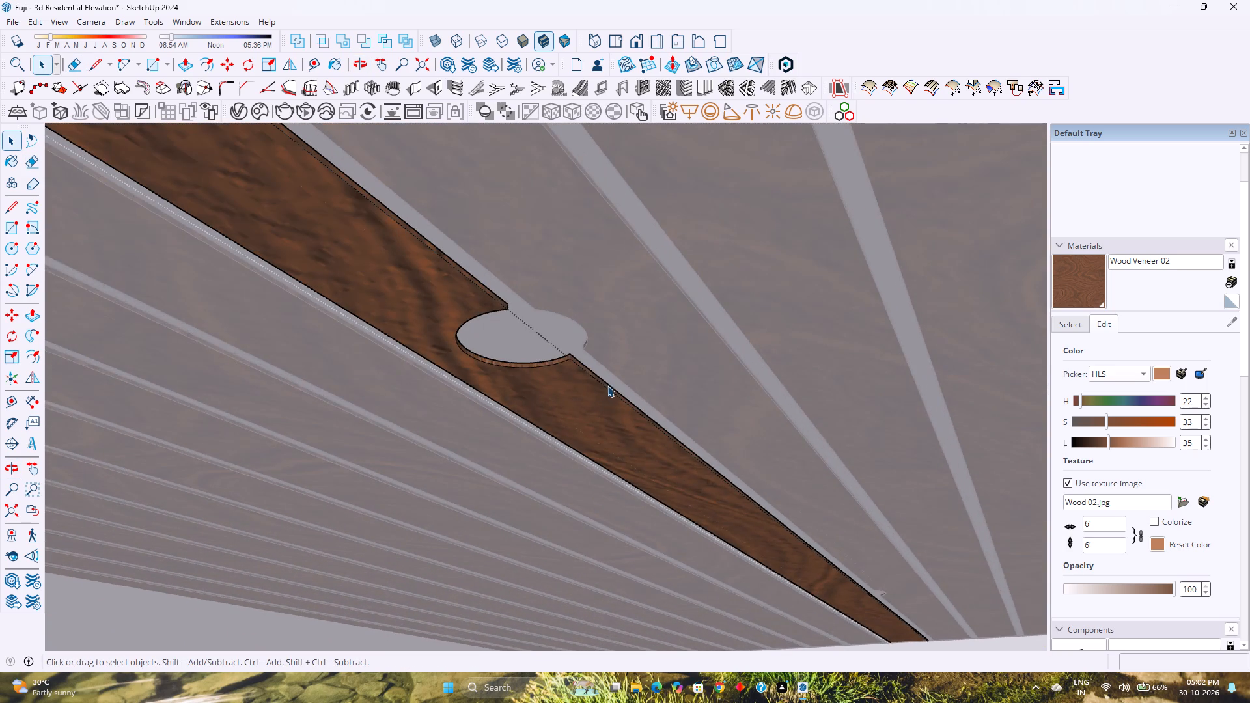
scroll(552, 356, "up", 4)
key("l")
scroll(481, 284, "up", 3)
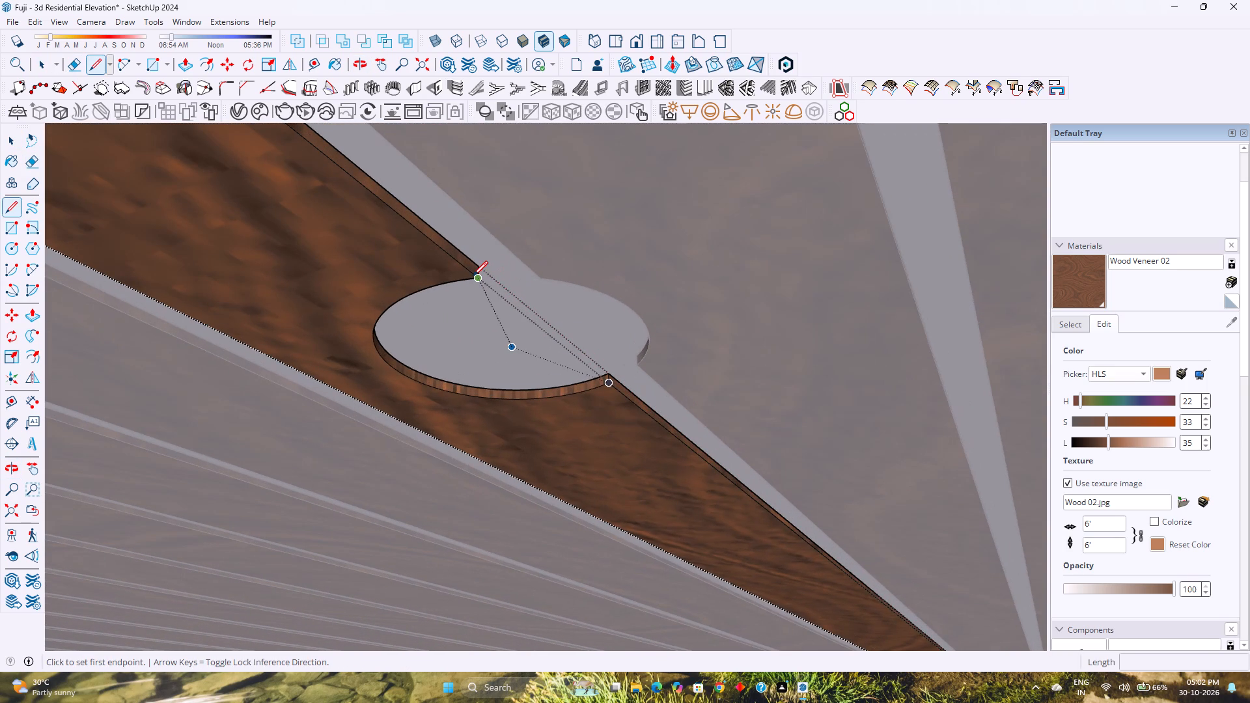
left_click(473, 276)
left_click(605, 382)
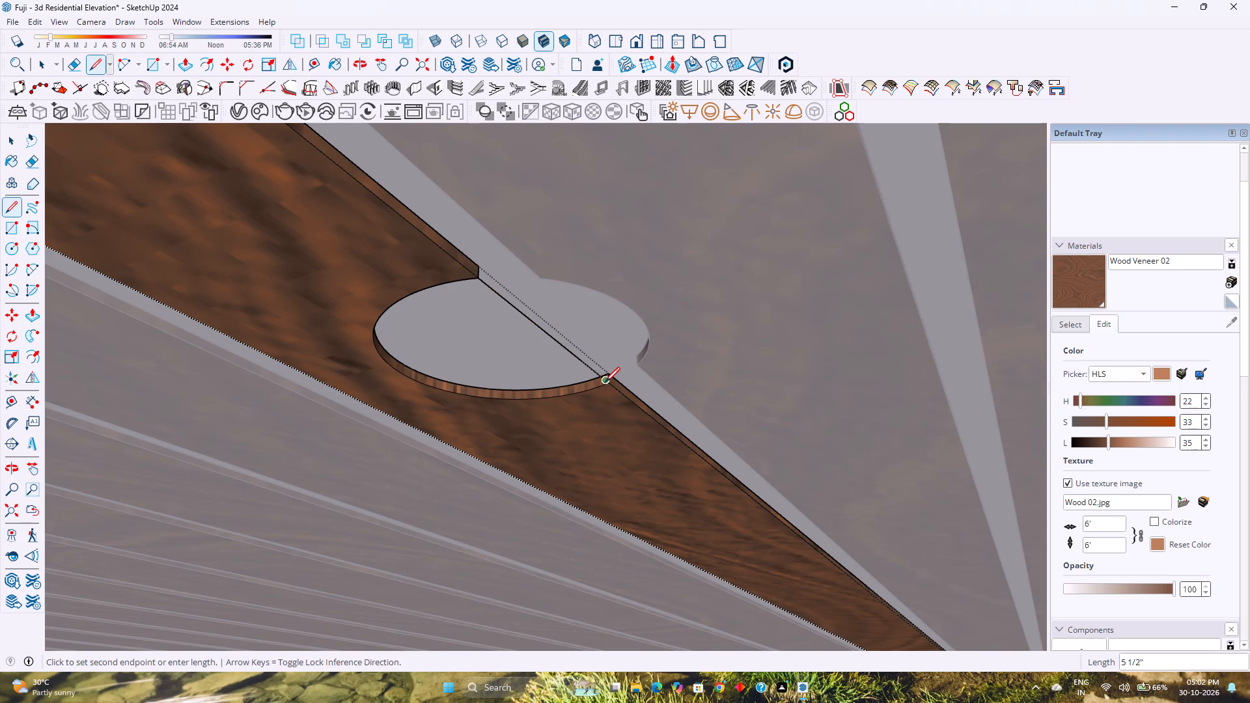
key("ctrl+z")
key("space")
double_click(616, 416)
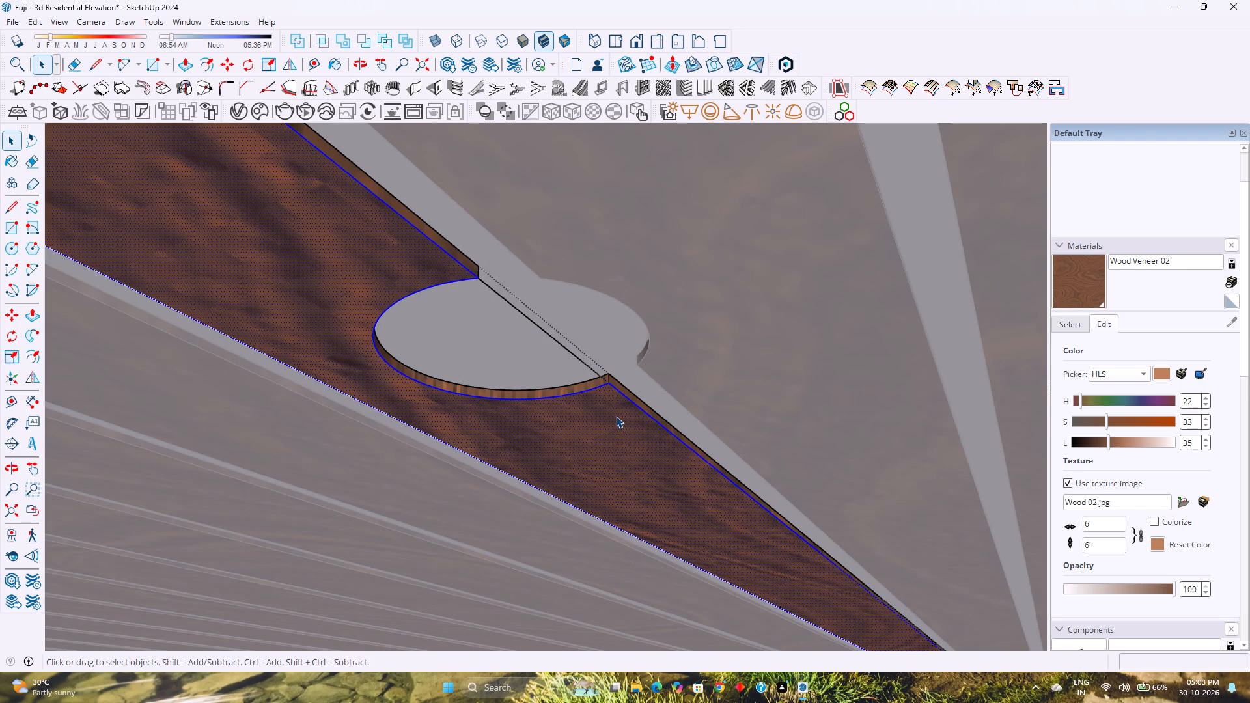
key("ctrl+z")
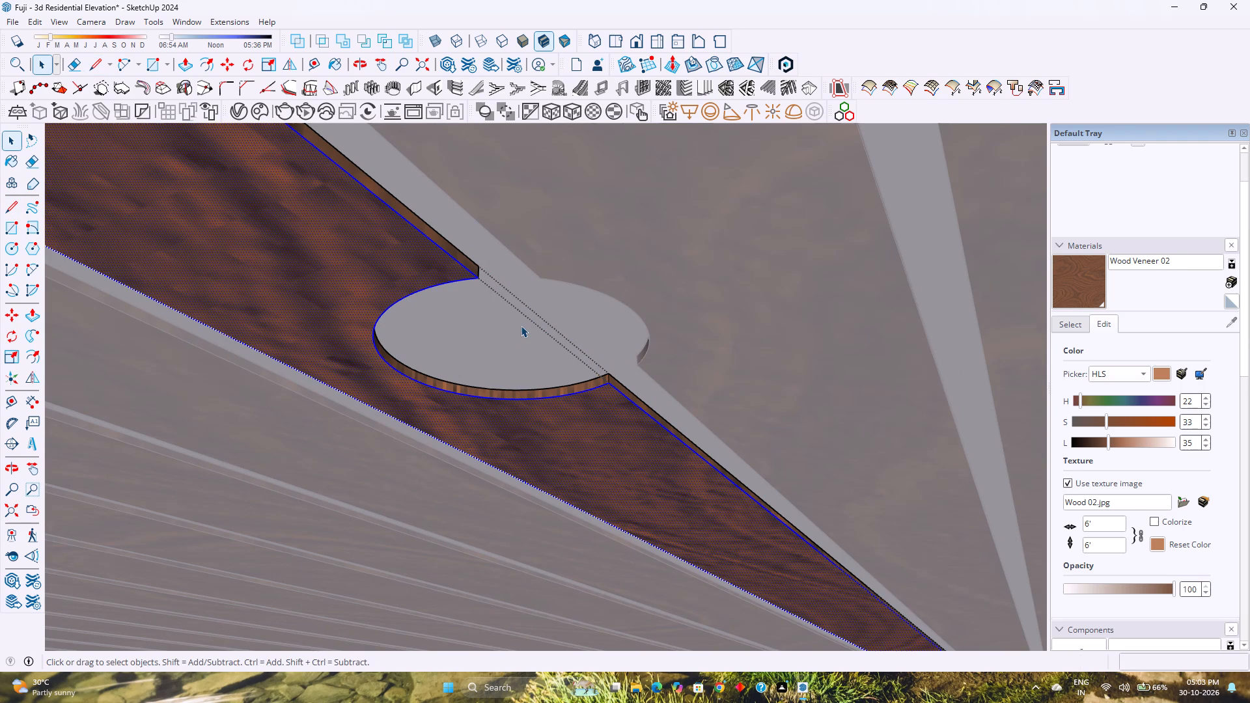
Close the slat's second cutout with two edges about 5 11/16" long across its mouth, on the underside and the upper side, and exit the slat.
key("l")
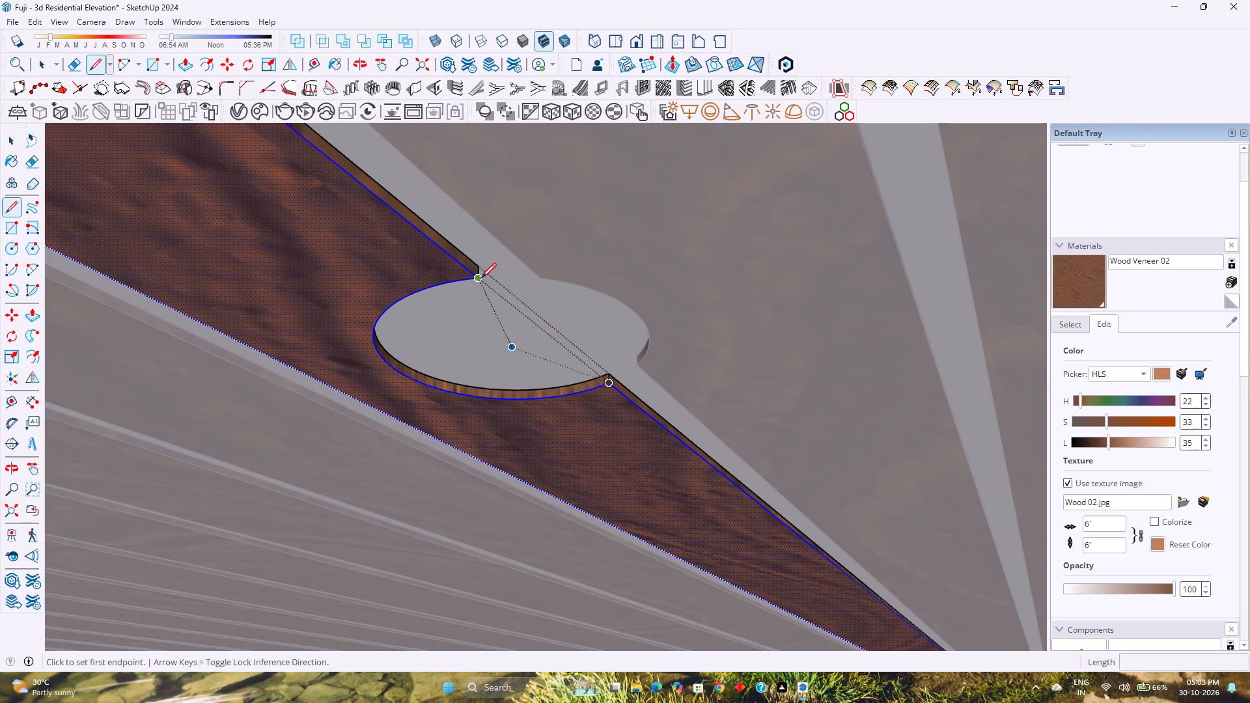
left_click(481, 278)
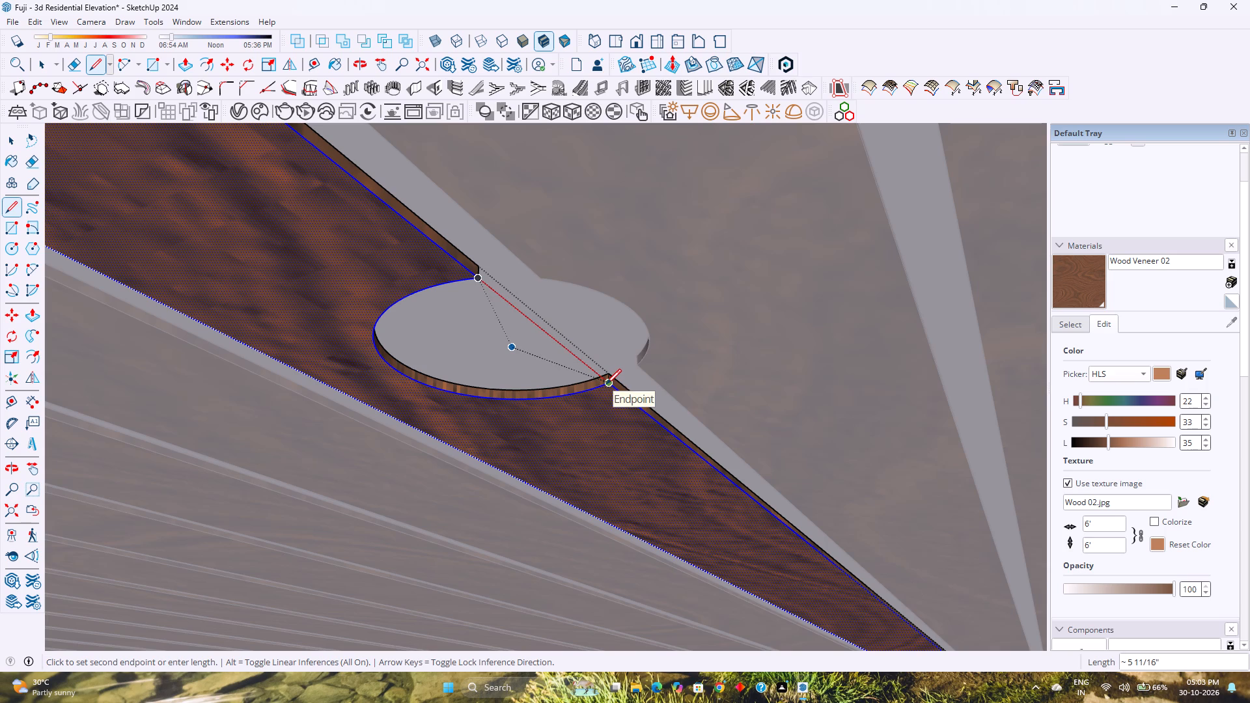
key("Right")
left_click(606, 384)
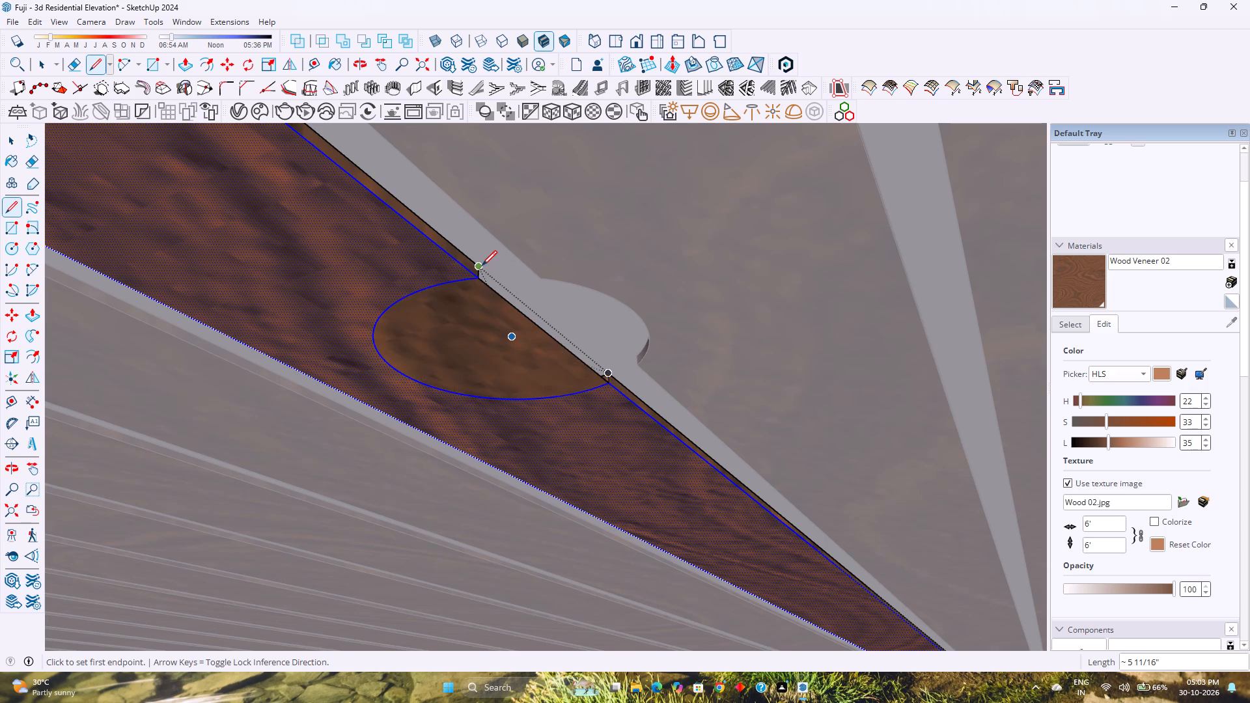
left_click(482, 266)
left_click(613, 371)
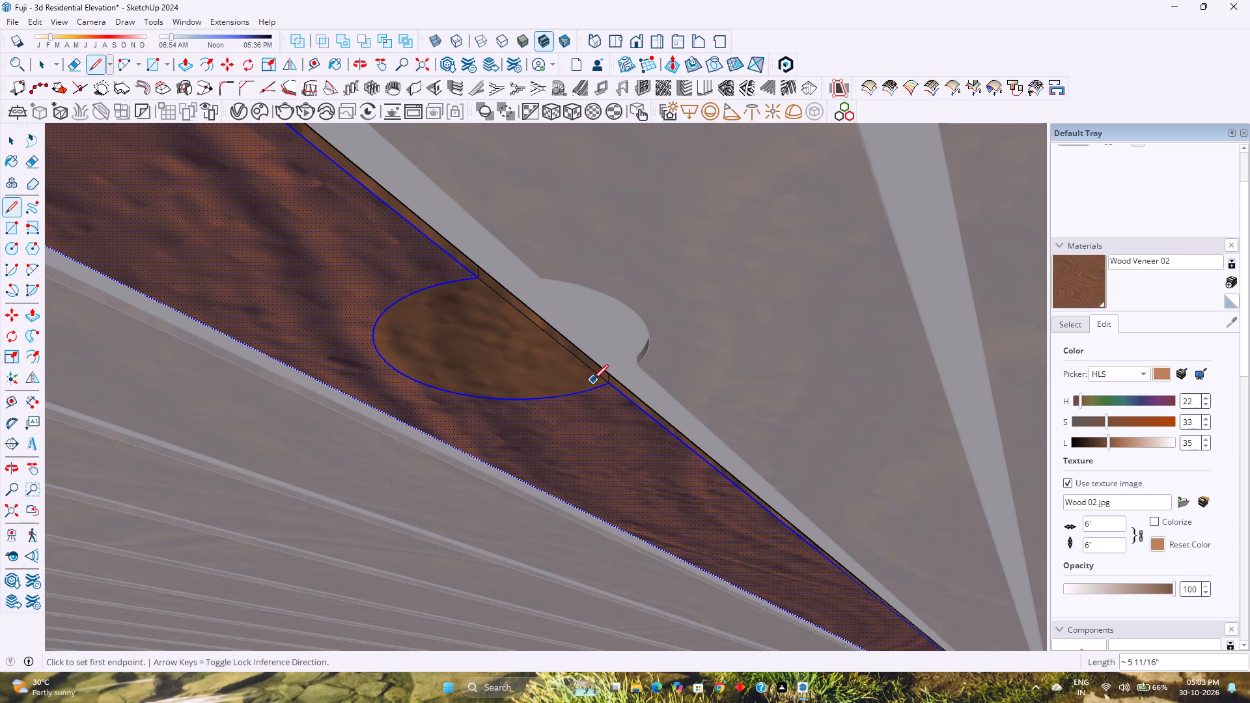
key("space")
key("Escape")
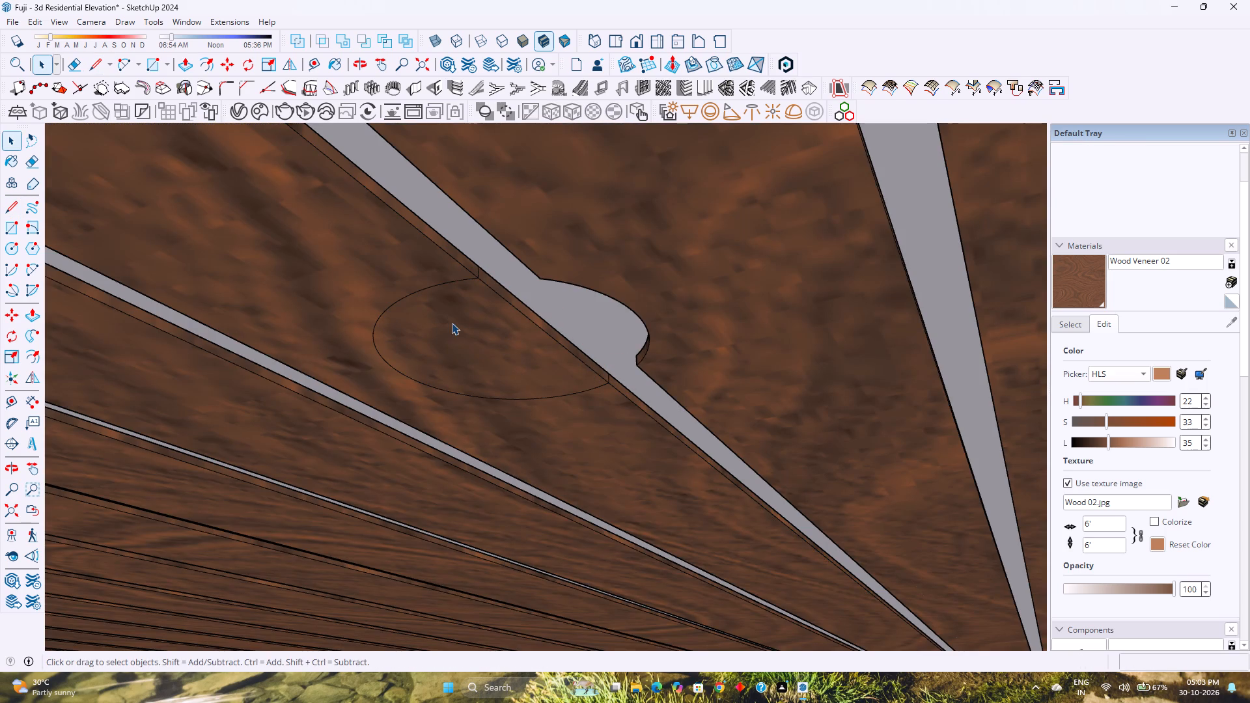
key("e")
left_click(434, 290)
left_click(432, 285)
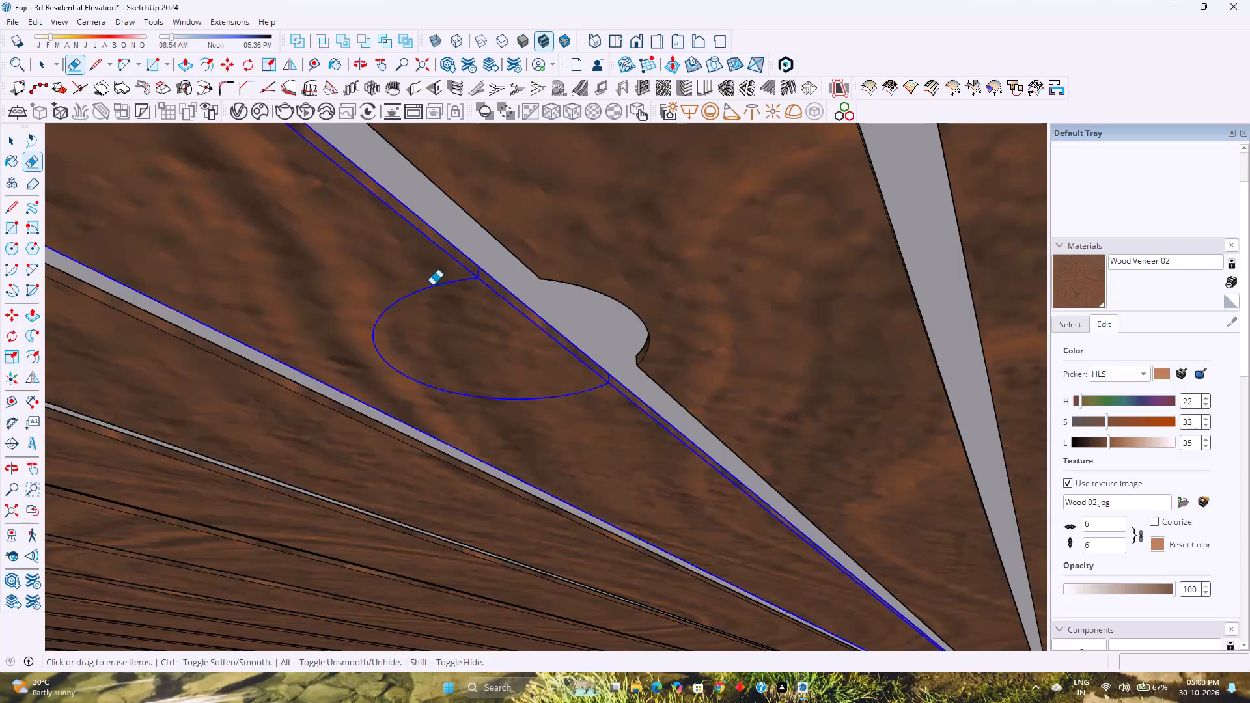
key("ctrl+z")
Reopen the slat and delete the second cutout's leftover arc and the two short edges on the side face.
key("space")
double_click(432, 286)
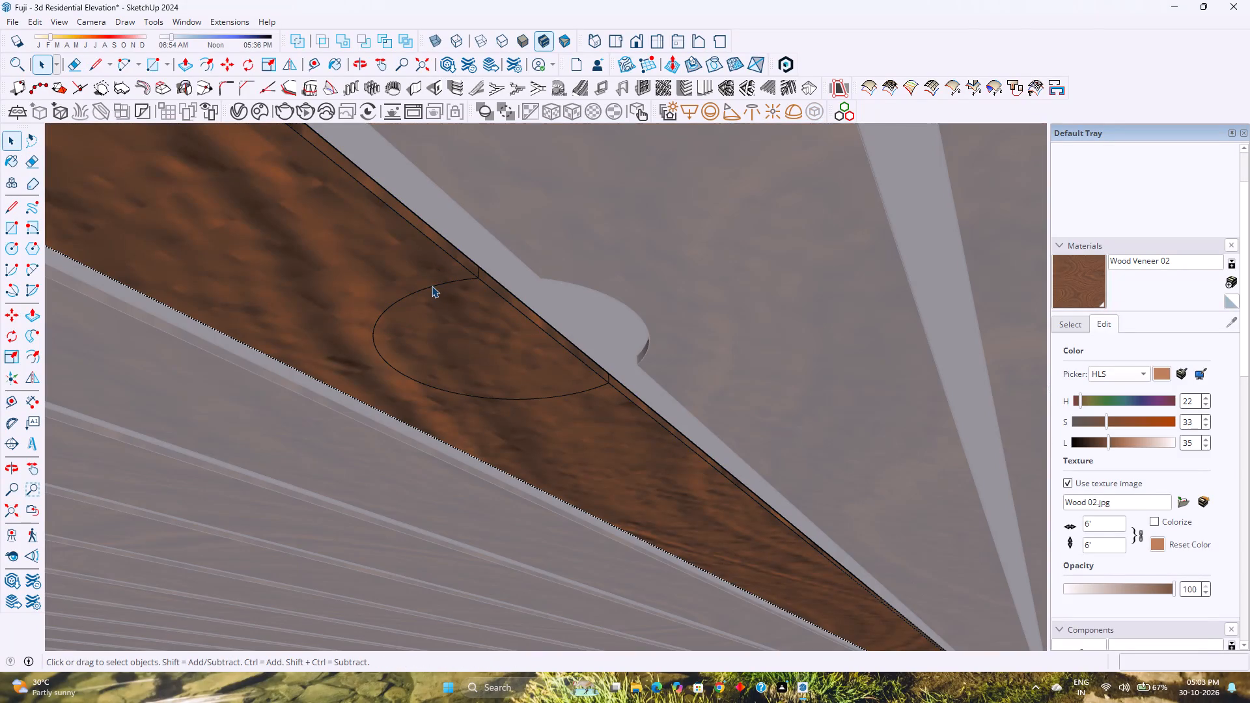
left_click(432, 288)
key("Delete")
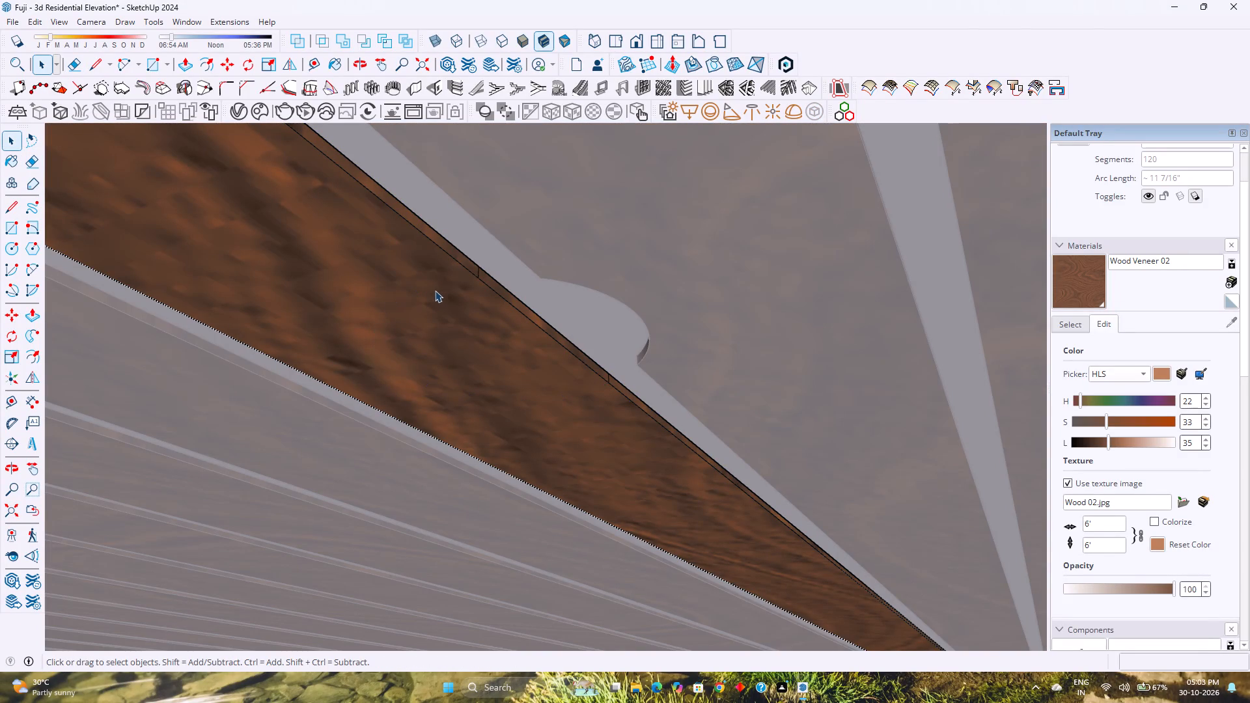
key("e")
scroll(488, 259, "up", 5)
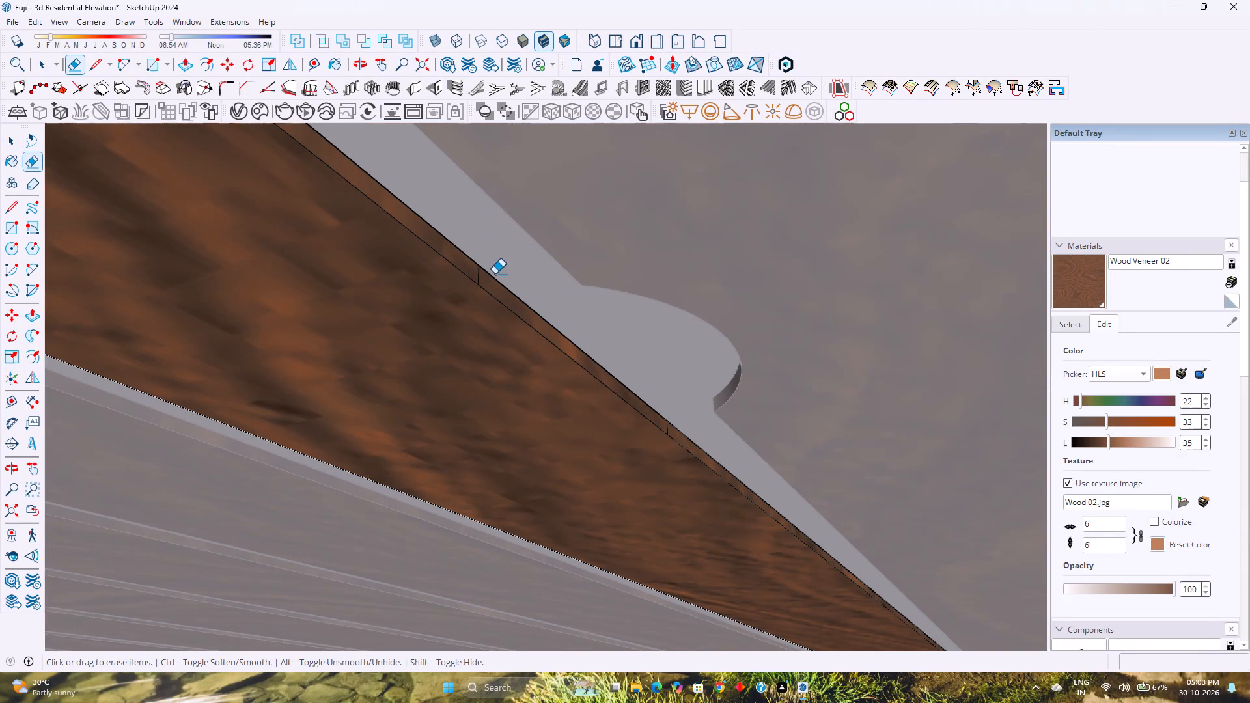
left_click(478, 275)
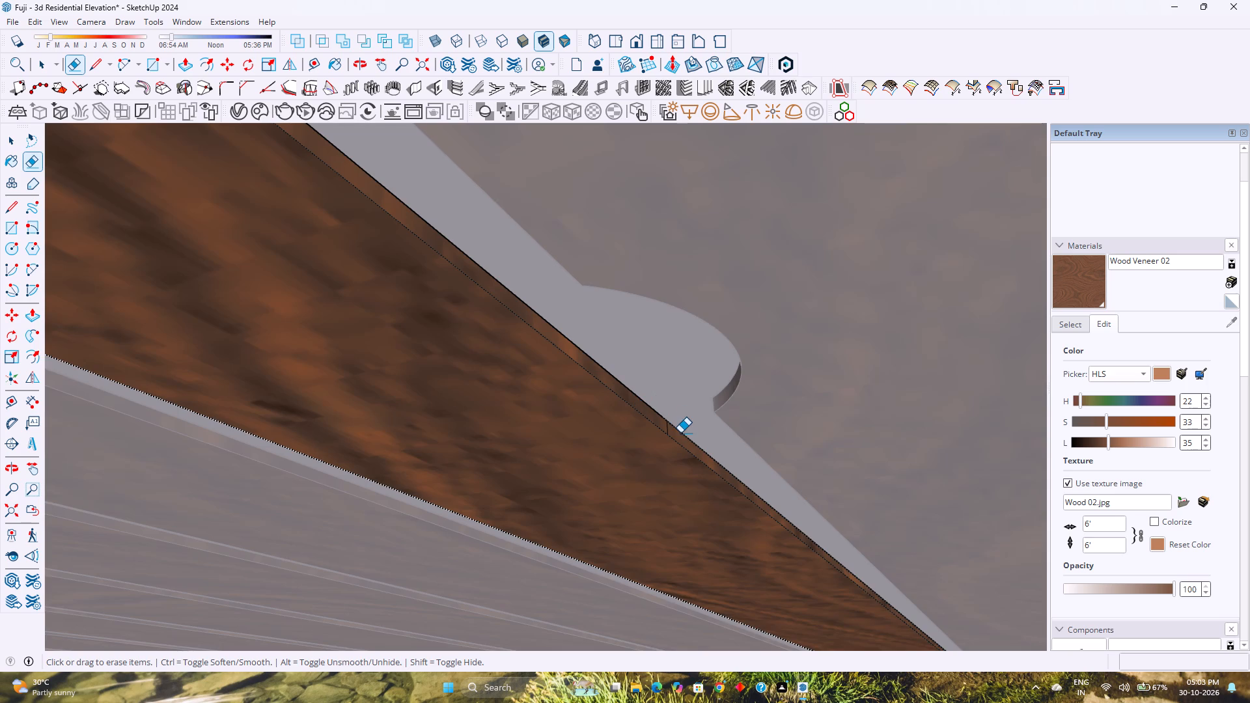
scroll(677, 434, "up", 4)
left_click(663, 427)
key("space")
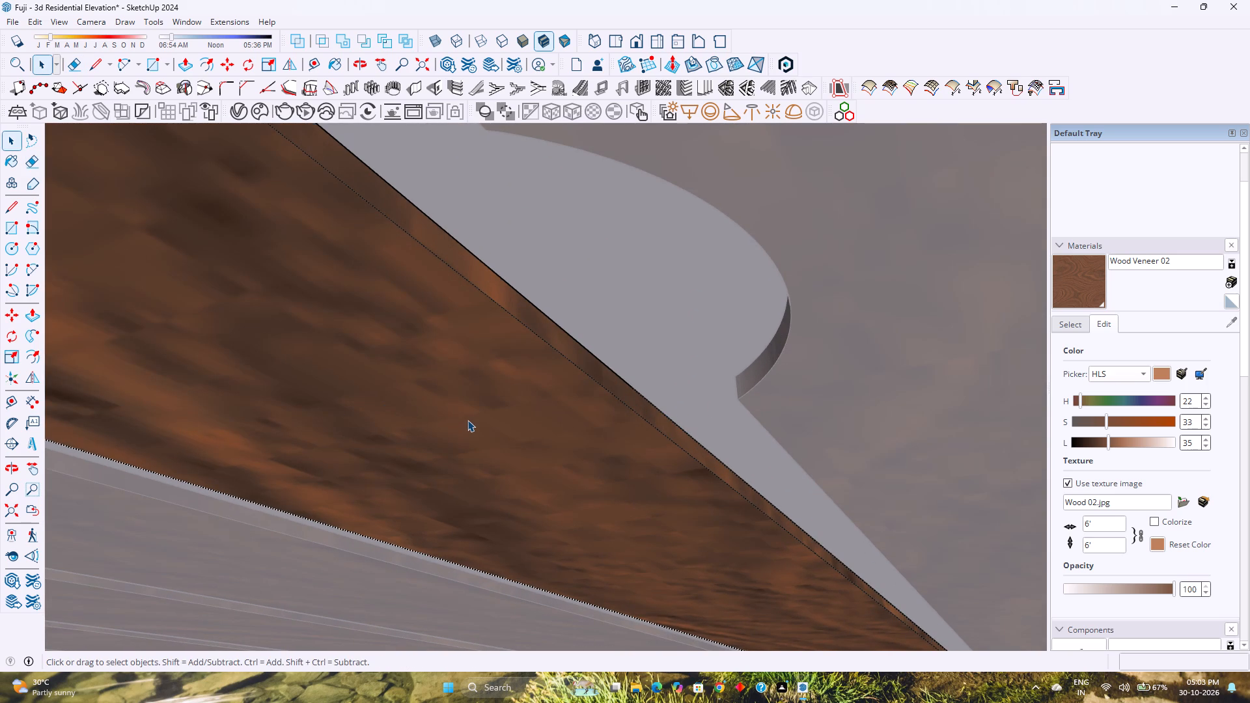
Open the neighbouring slat and close its round cutout with two edges about 4 7/16" long across the mouth, on the underside and upper side.
scroll(468, 420, "down", 5)
key("Escape")
scroll(471, 420, "down", 4)
double_click(576, 334)
scroll(525, 371, "up", 2)
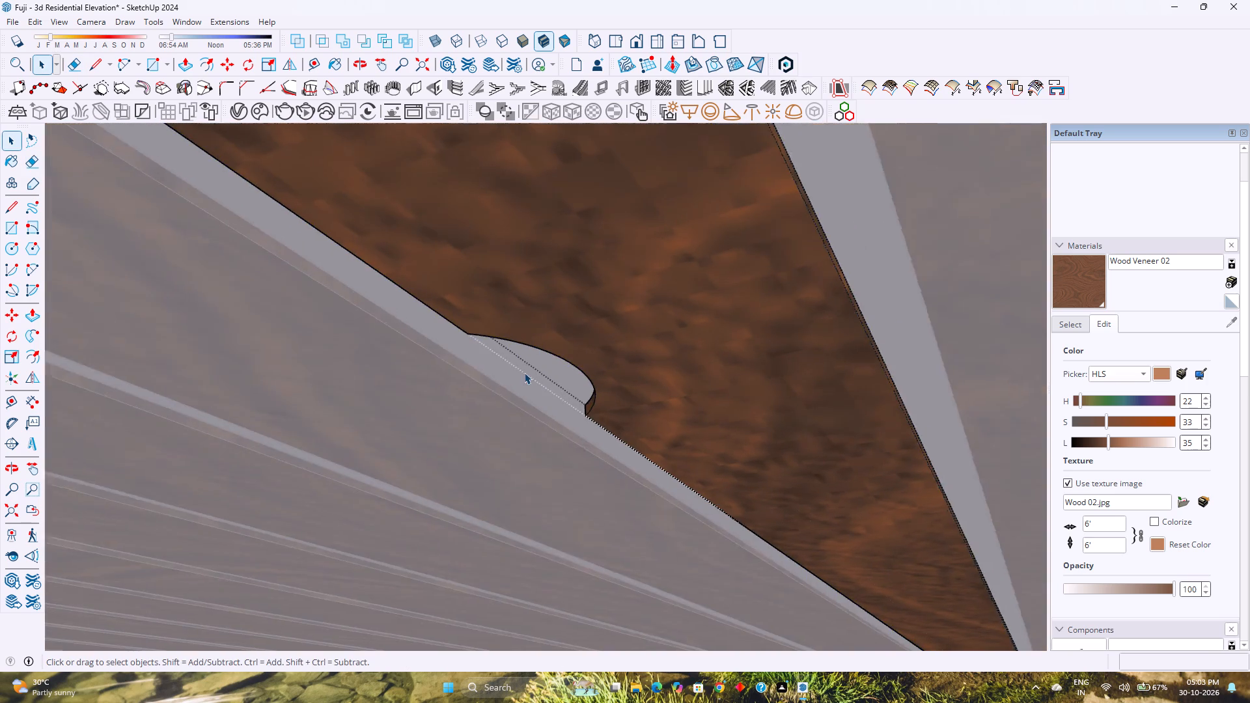
scroll(524, 372, "up", 1)
middle_click_drag(512, 381, 697, 313)
middle_click(697, 313)
scroll(594, 413, "up", 3)
key("l")
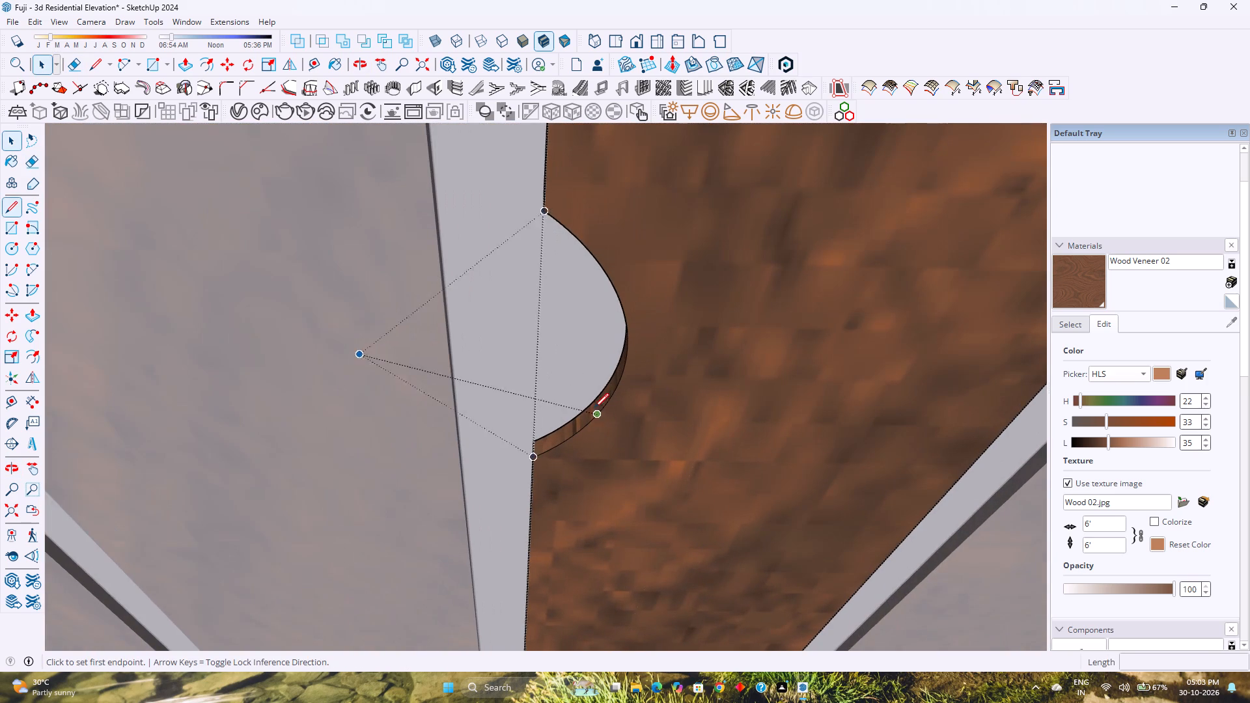
middle_click_drag(497, 298, 678, 303)
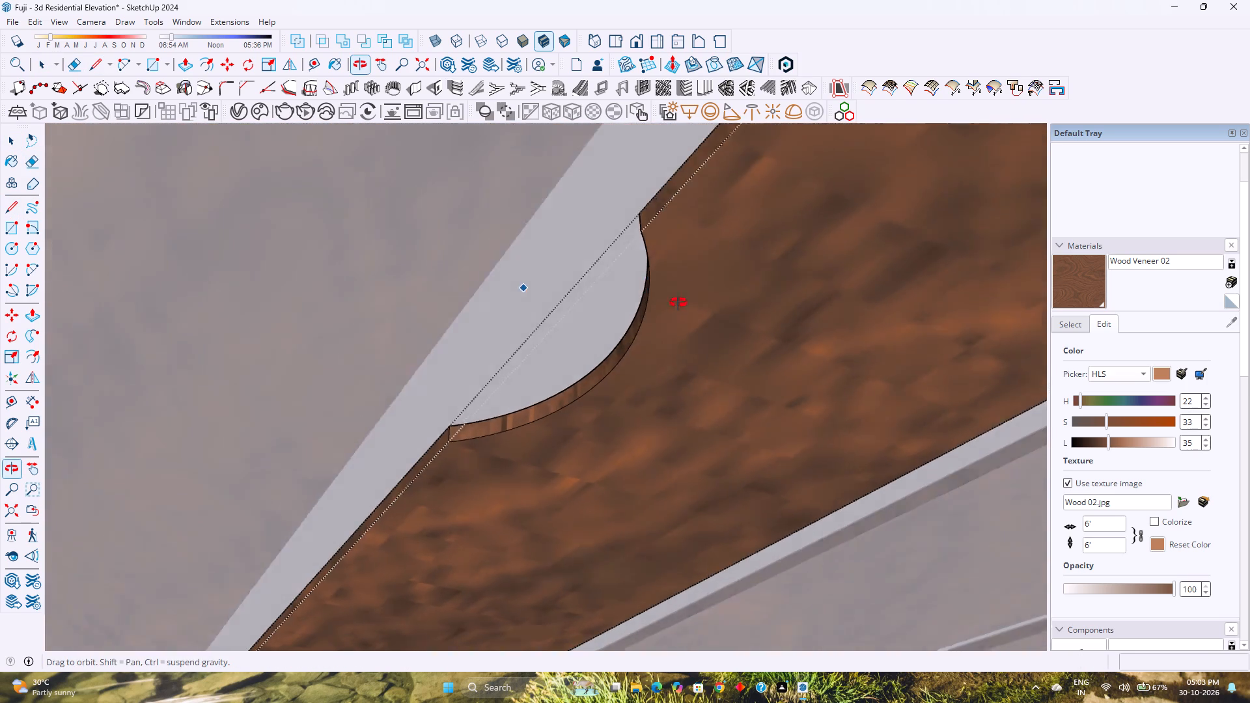
middle_click_drag(678, 303, 707, 305)
middle_click(707, 305)
left_click(662, 242)
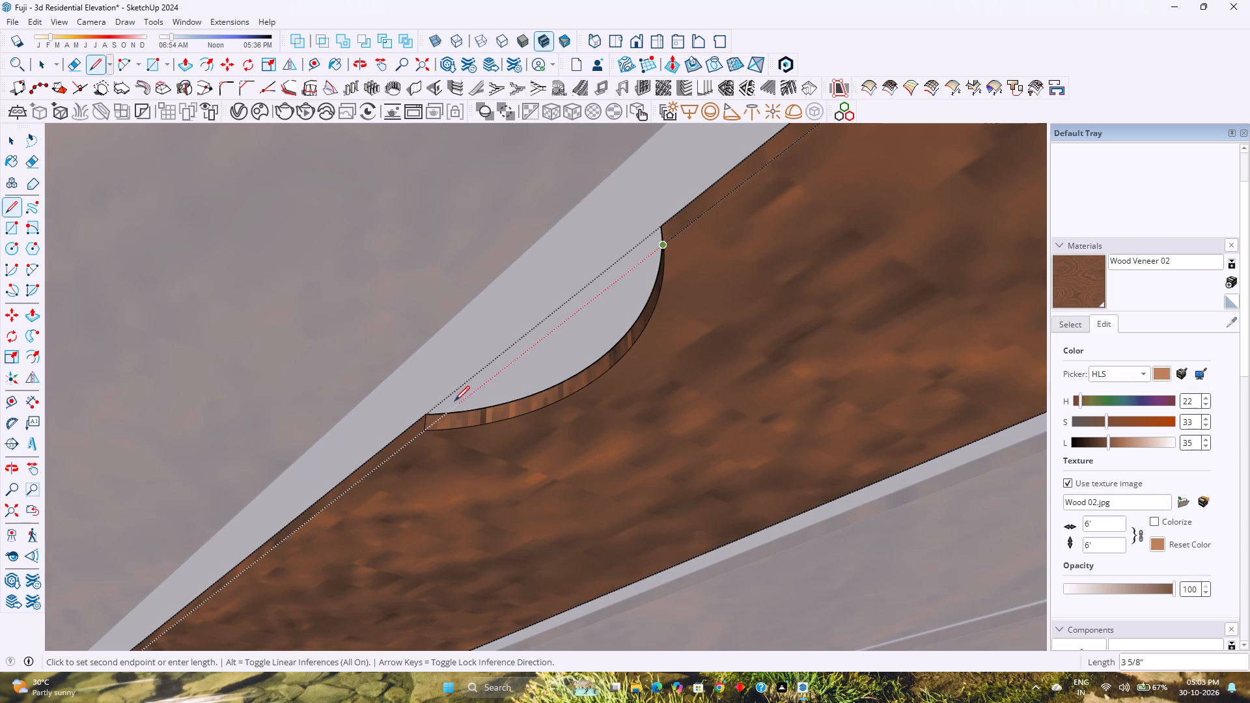
left_click(423, 430)
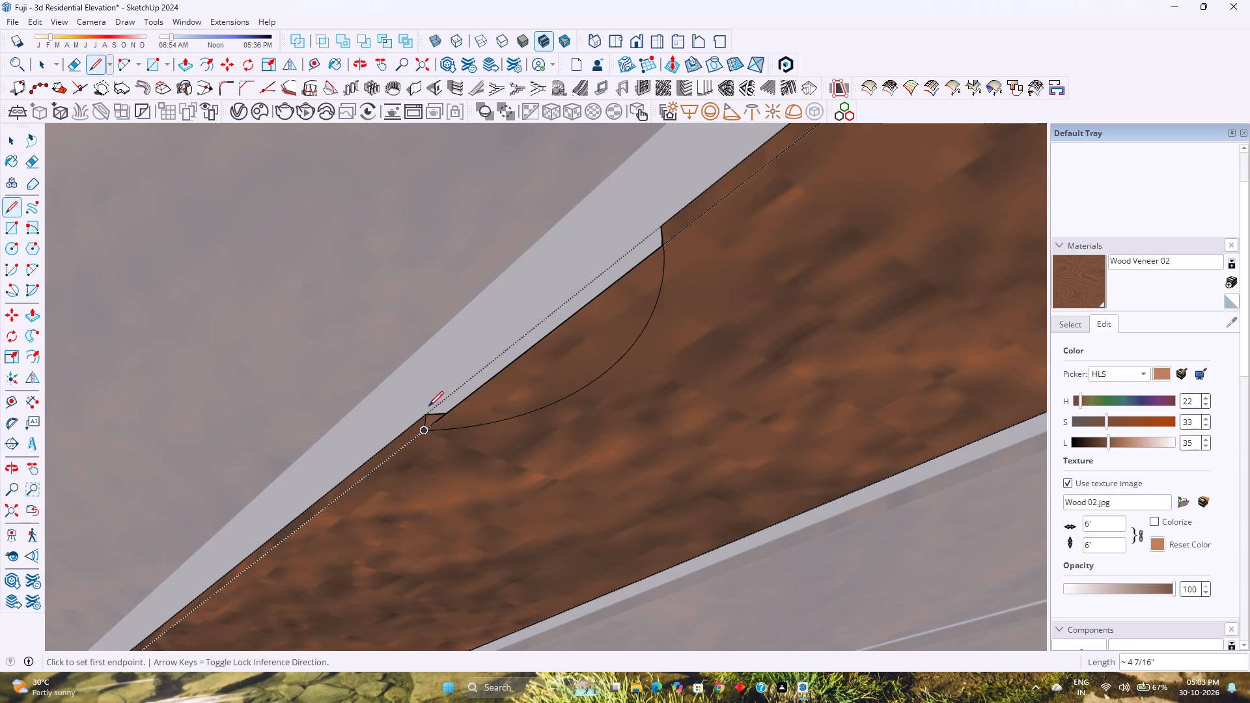
left_click(428, 413)
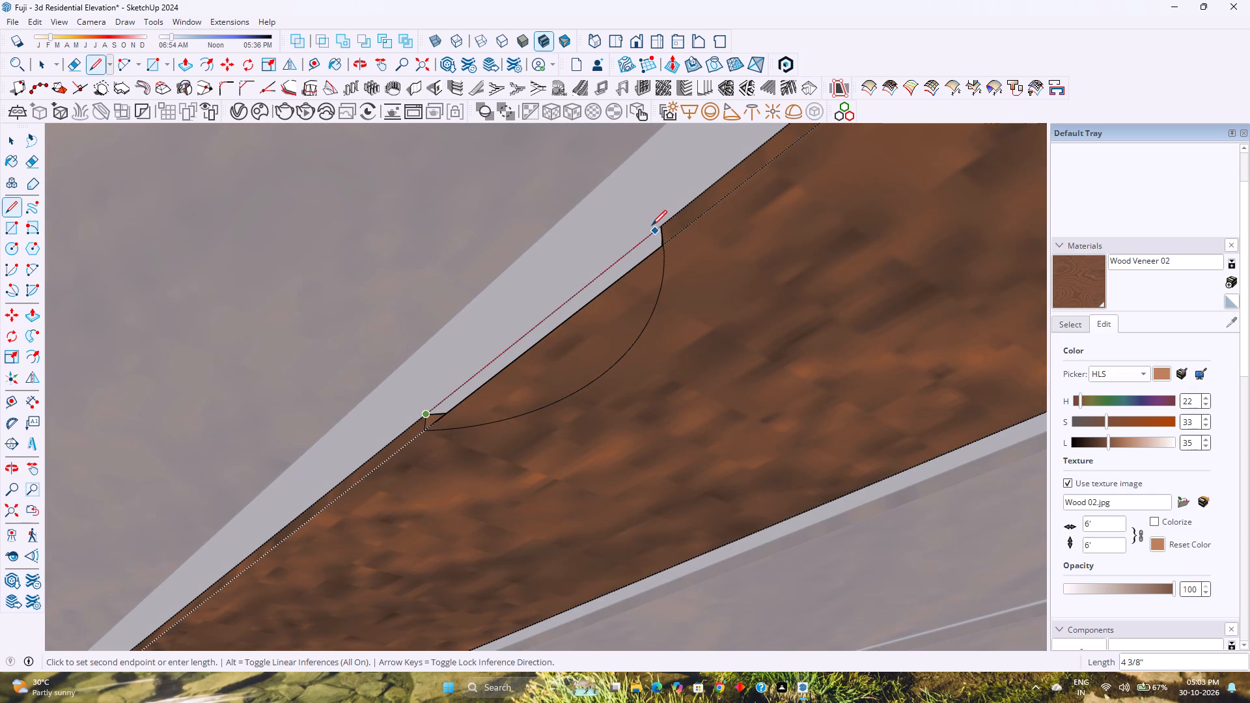
left_click(659, 225)
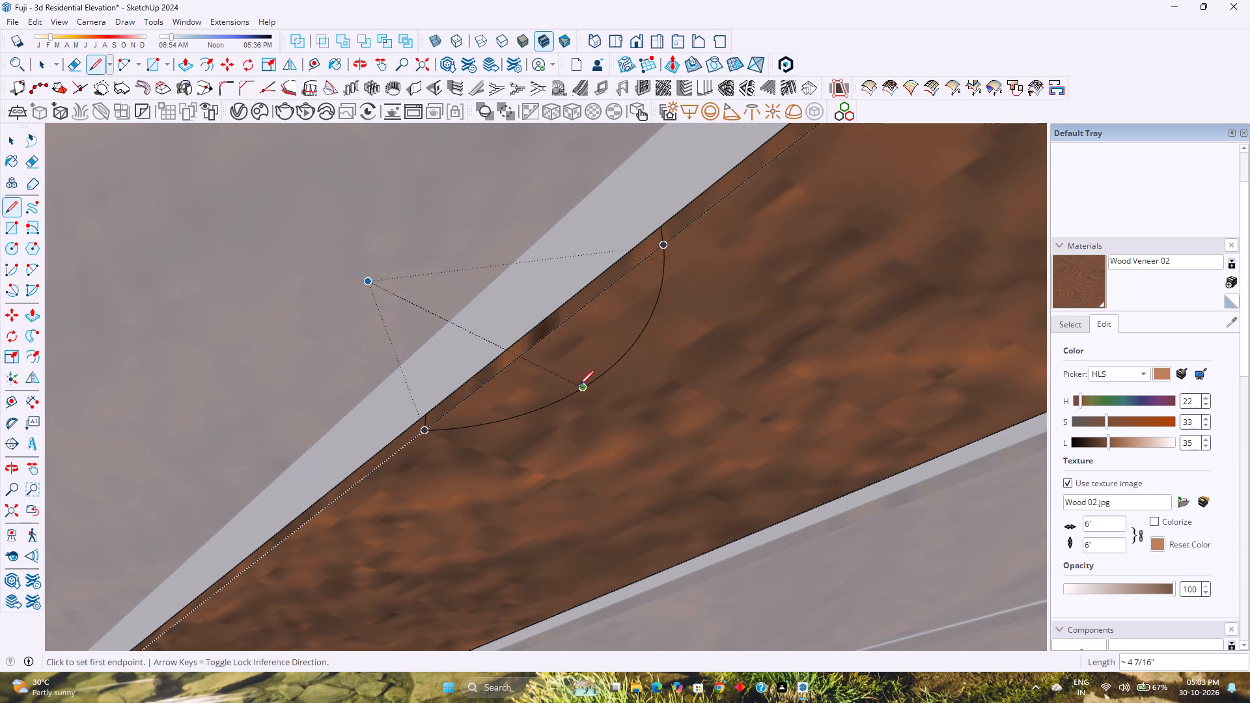
Erase the closed cutout's leftover arc on the slat's underside and the two short edges on its side face.
key("e")
left_click(604, 373)
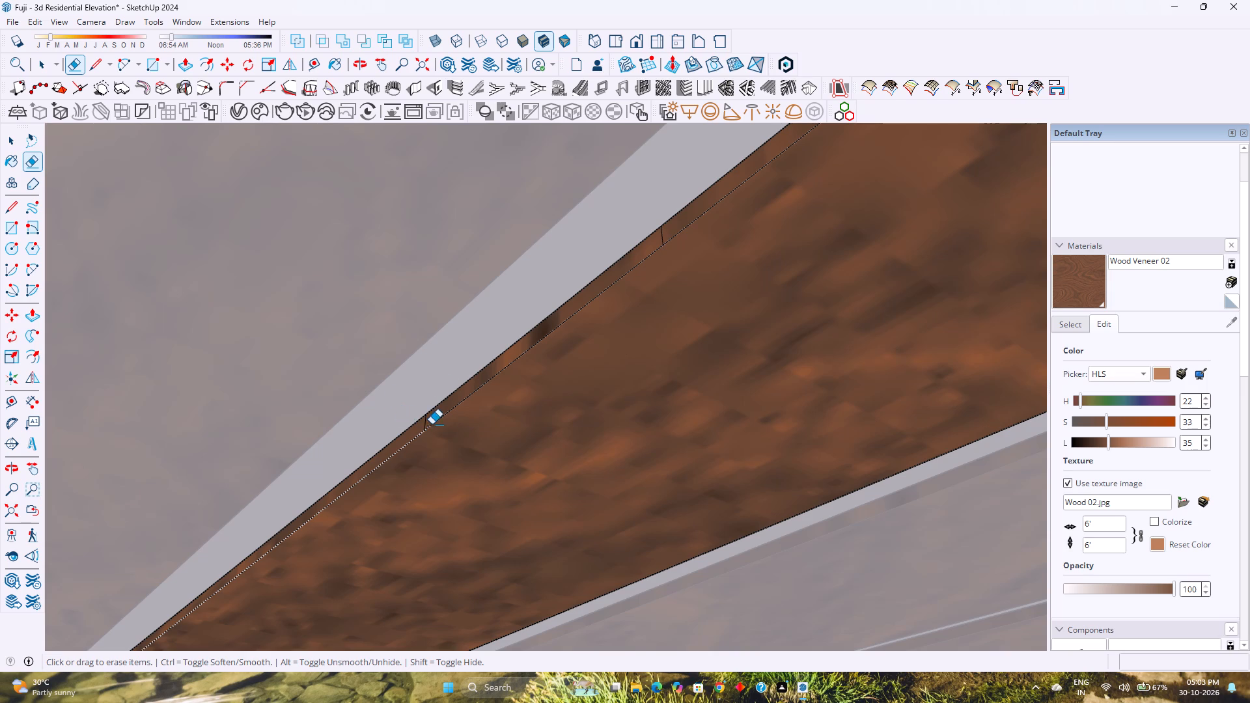
scroll(433, 424, "up", 2)
left_click(419, 420)
left_click(423, 419)
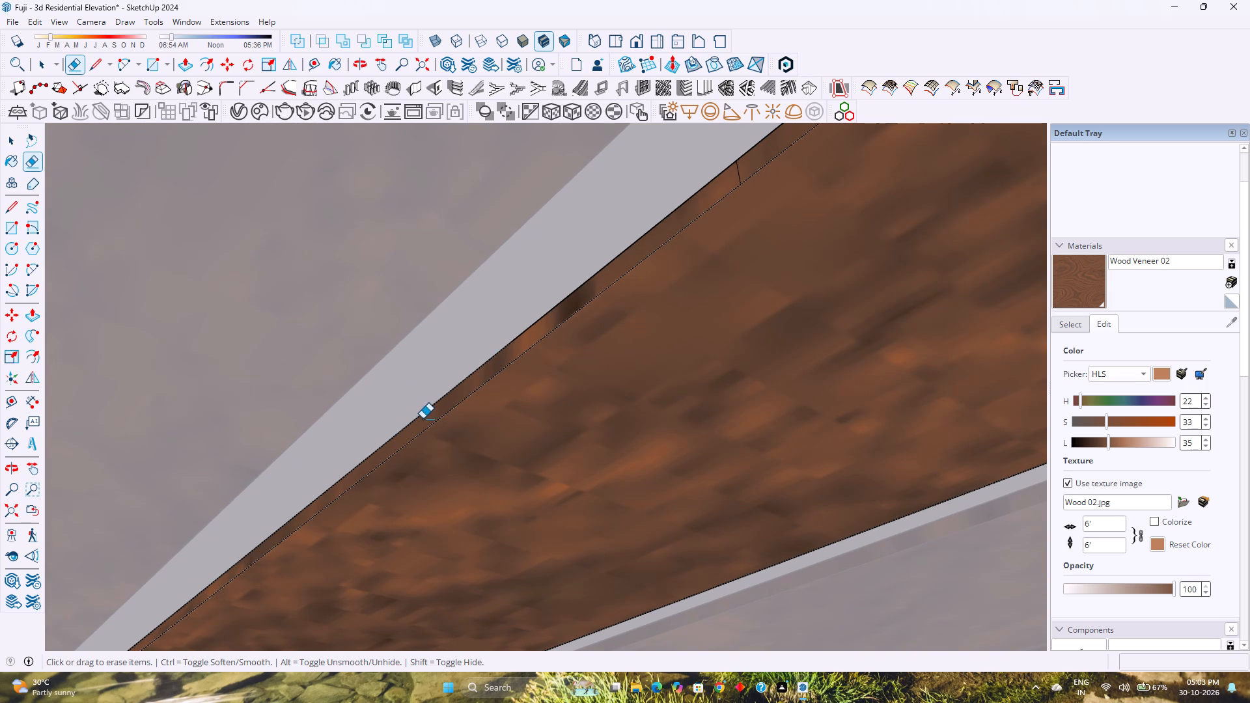
left_click(737, 176)
scroll(625, 307, "down", 7)
key("space")
Close the next round cutout along the same slat with two edges about 4 1/2" and 4 7/16" long across its mouth.
scroll(615, 336, "down", 7)
middle_click_drag(631, 424, 591, 397, "shift")
middle_click(591, 397, "shift")
scroll(597, 378, "down", 5)
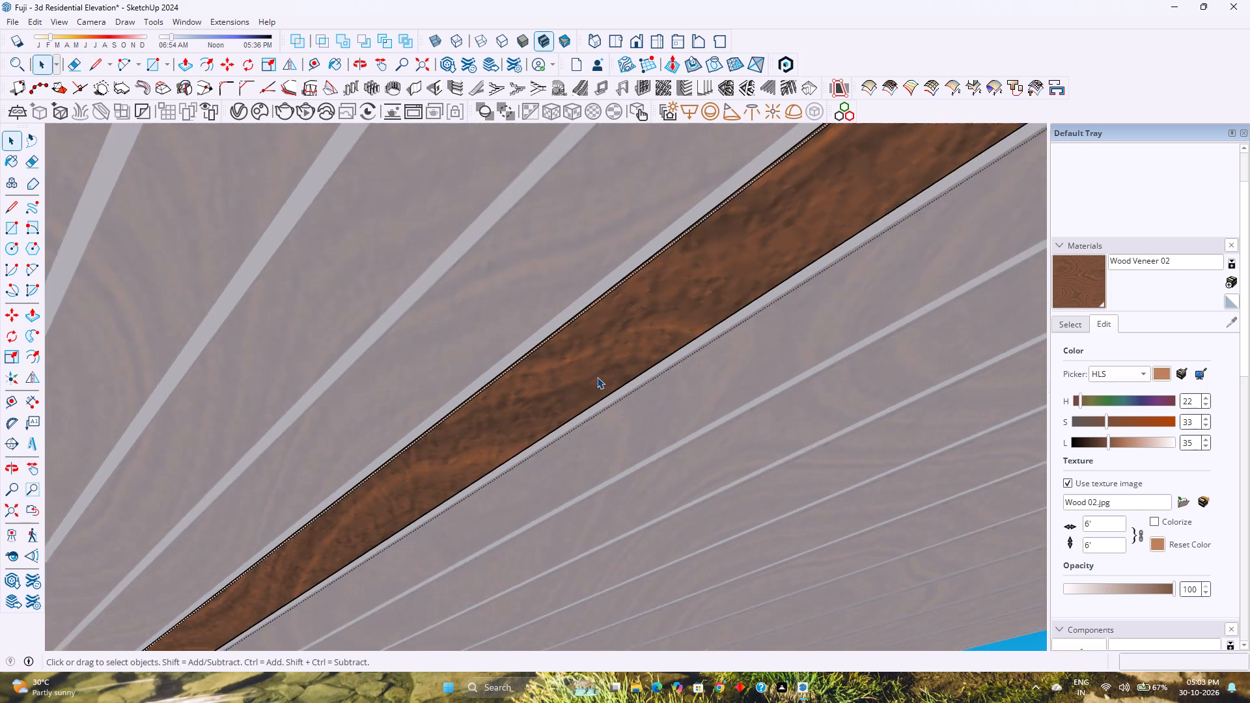
middle_click_drag(424, 451, 493, 316, "shift")
middle_click(499, 309, "shift")
scroll(241, 538, "up", 5)
middle_click_drag(184, 570, 236, 503, "shift")
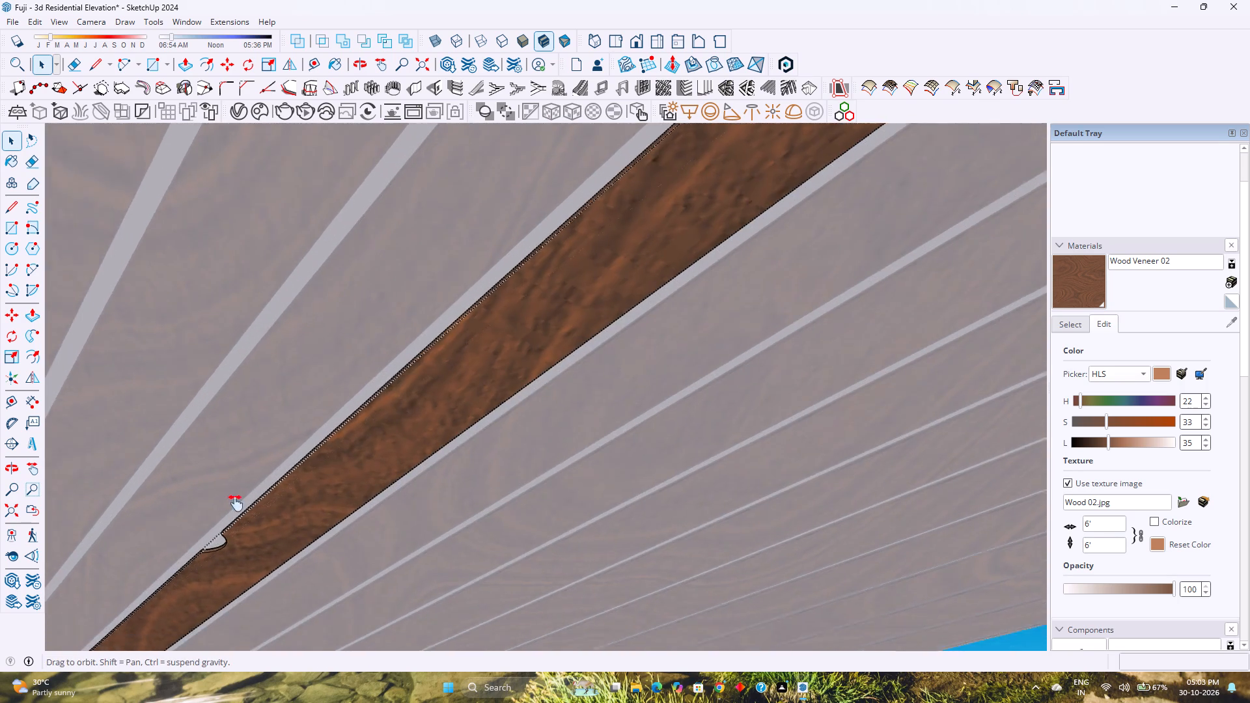
middle_click_drag(236, 503, 260, 477, "shift")
middle_click(261, 476, "shift")
scroll(269, 502, "up", 18)
middle_click_drag(247, 479, 309, 463)
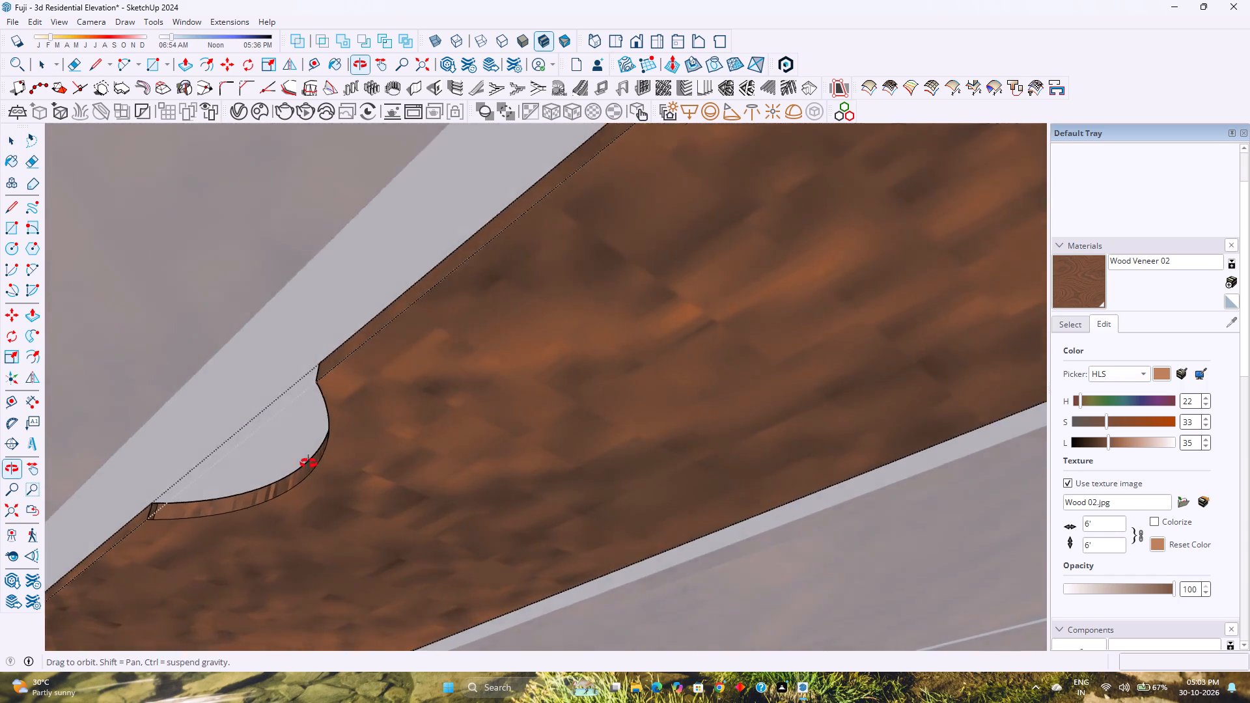
middle_click_drag(309, 463, 318, 462)
key("l")
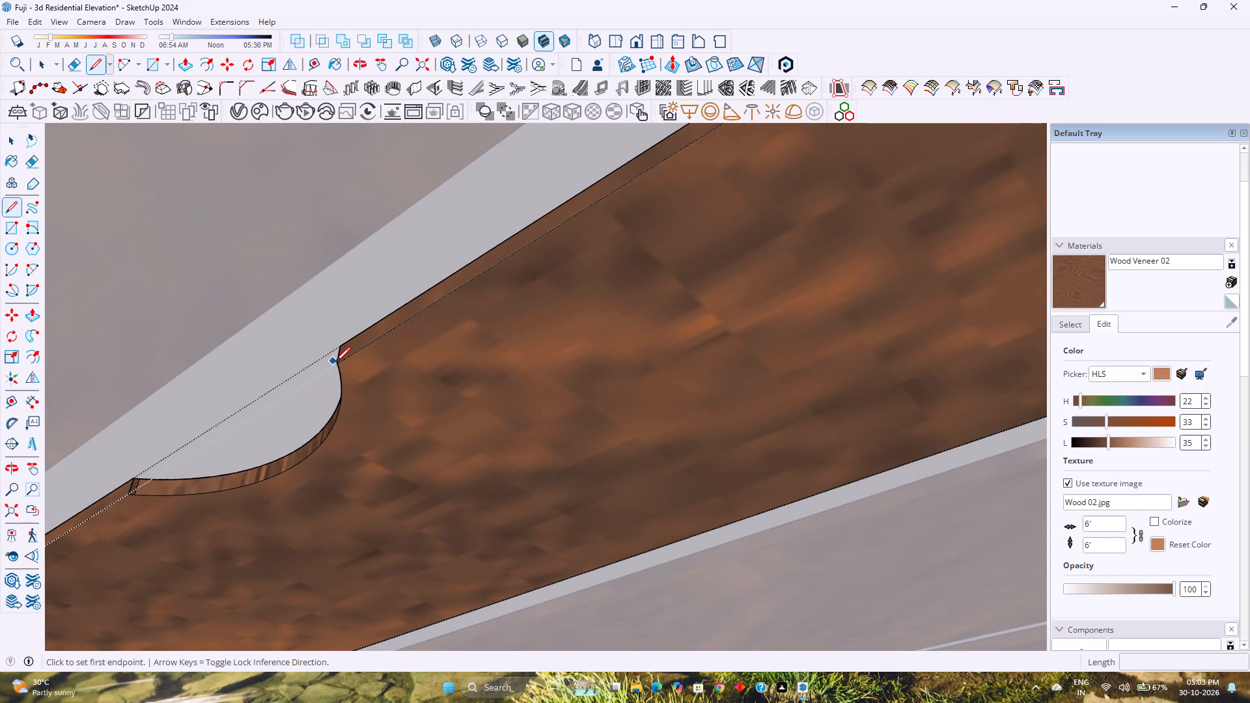
left_click(339, 363)
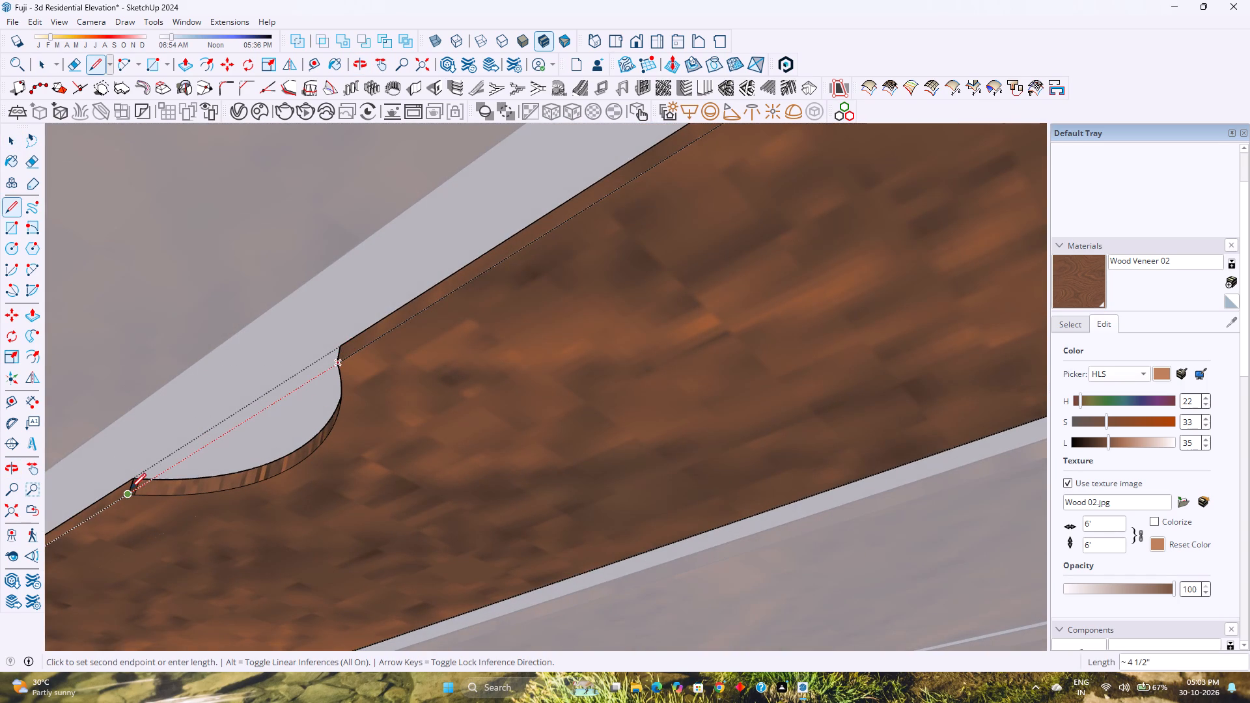
key("Right")
left_click(126, 493)
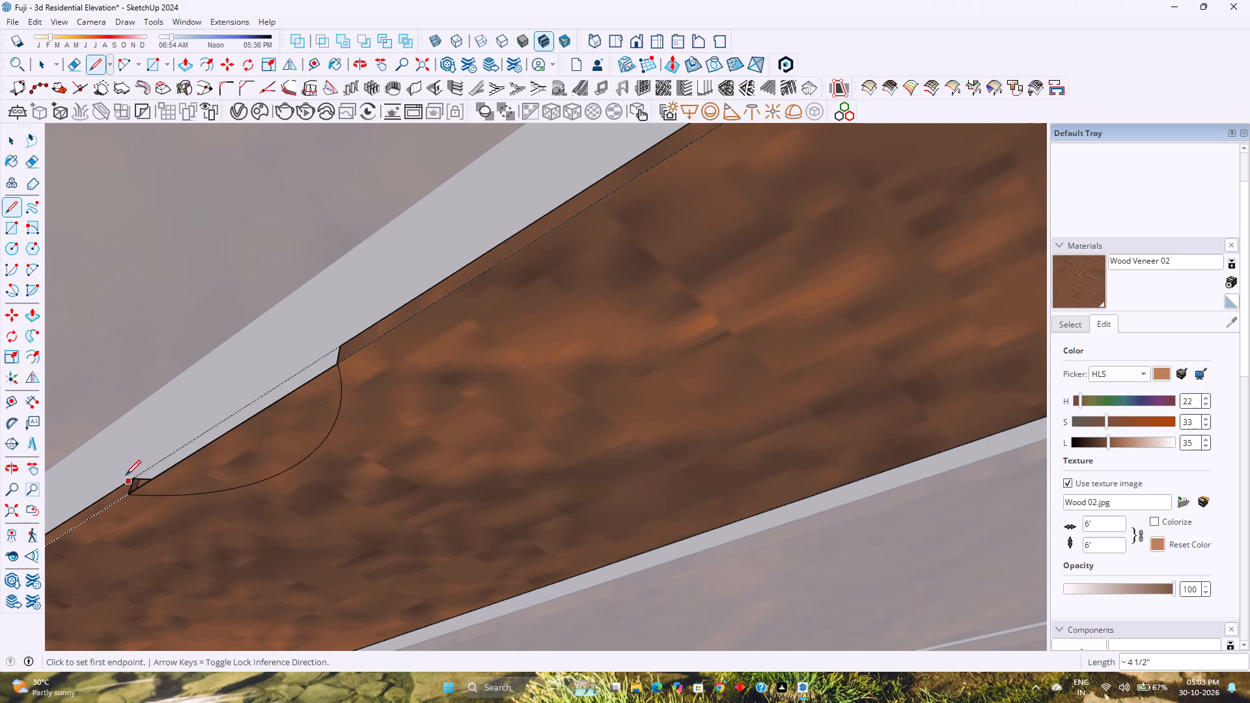
left_click(133, 477)
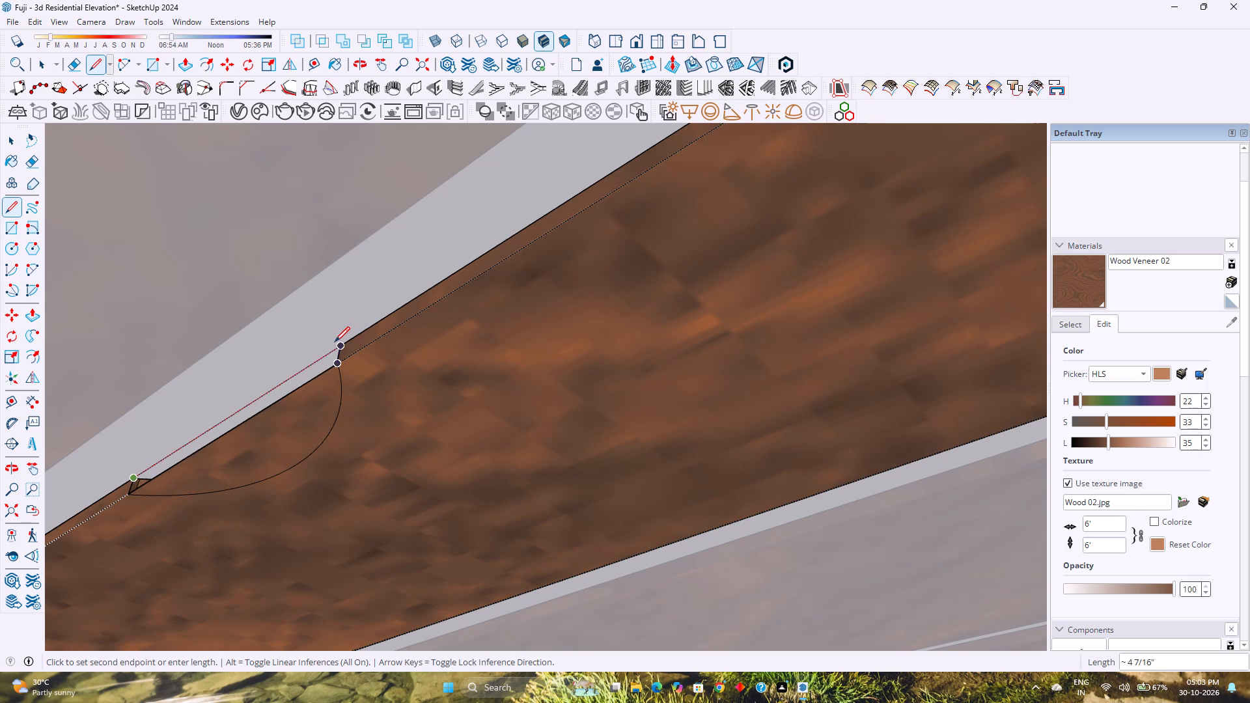
key("Left")
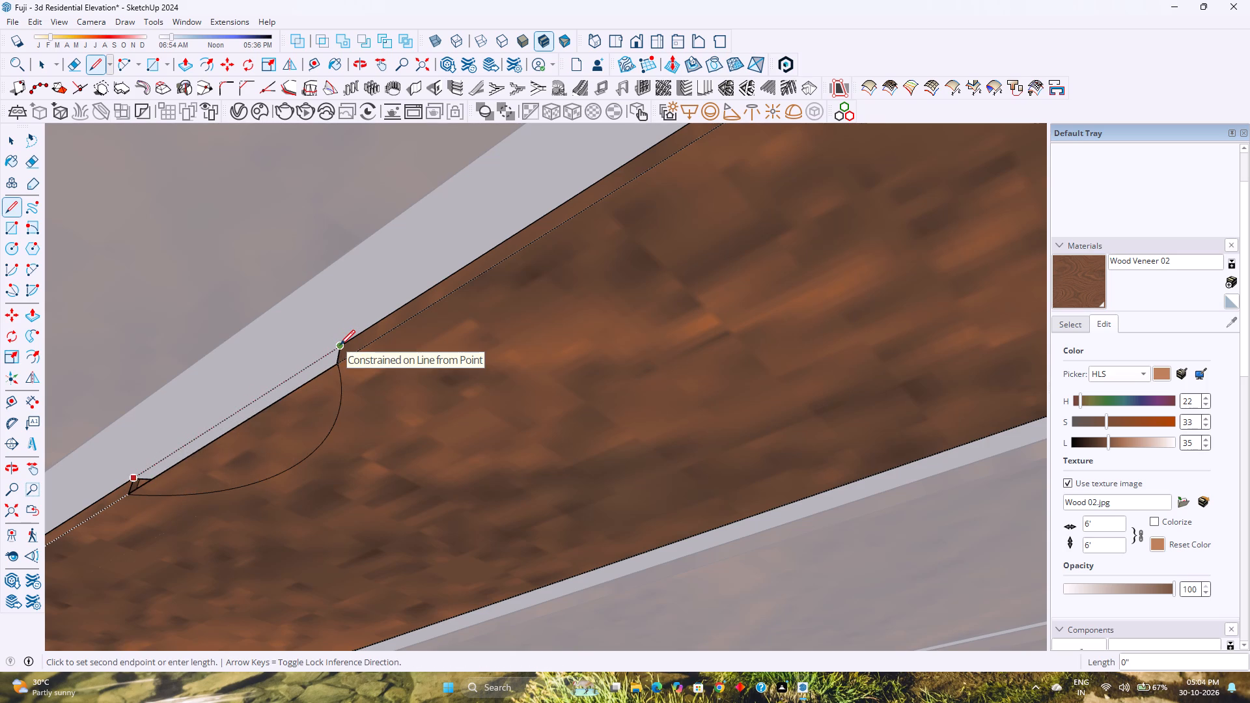
key("Right")
left_click(340, 345)
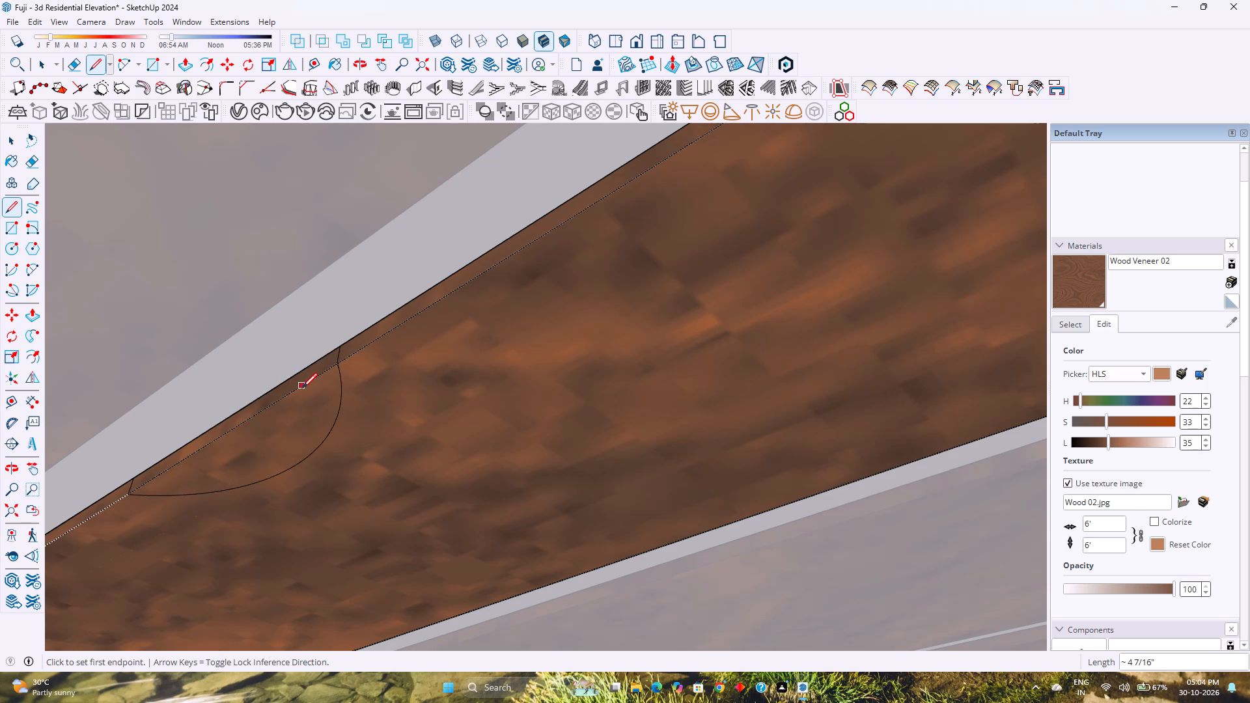
Erase this cutout's leftover arc, plus the short side-face edge and tiny stub edges at one end of its mouth.
key("e")
left_click(322, 441)
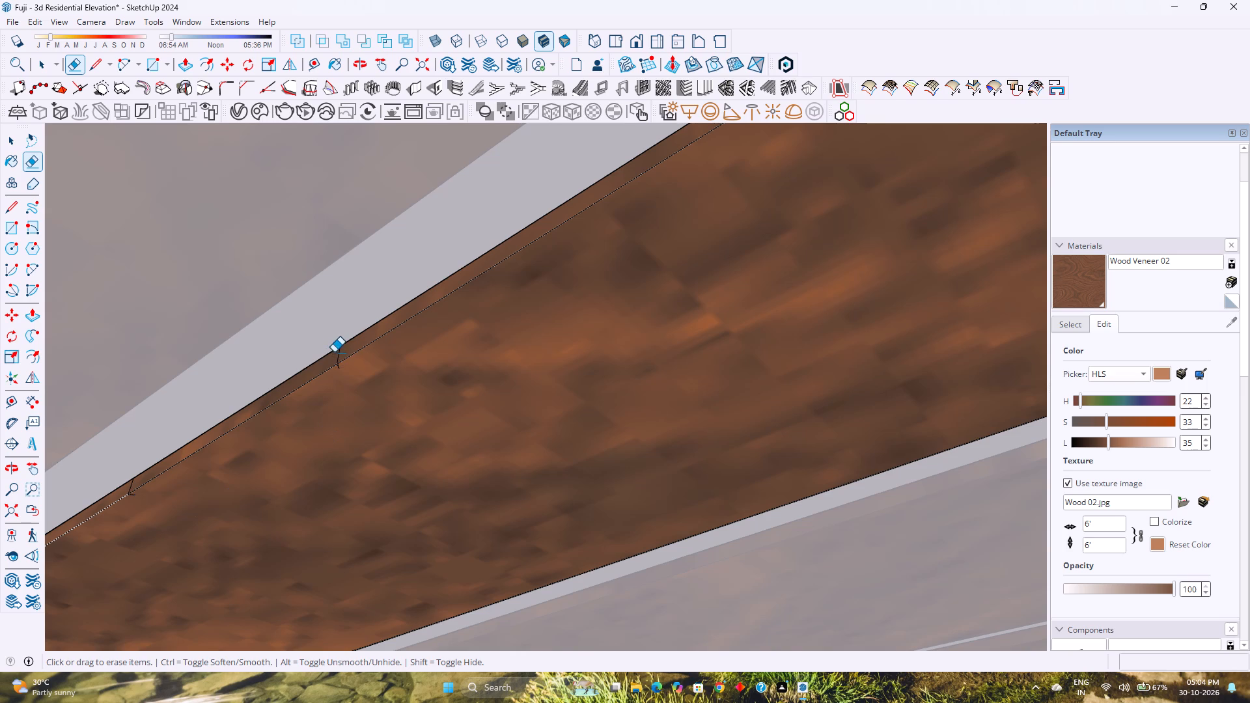
left_click(335, 358)
left_click(337, 358)
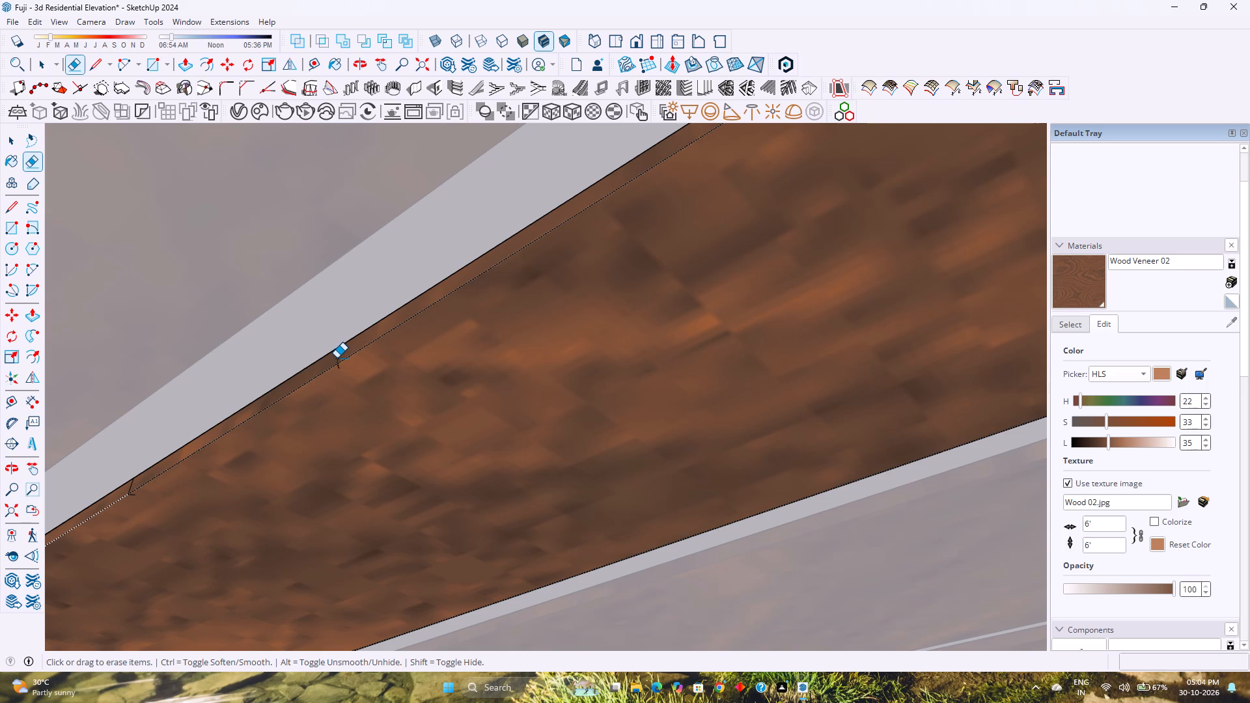
scroll(314, 382, "up", 11)
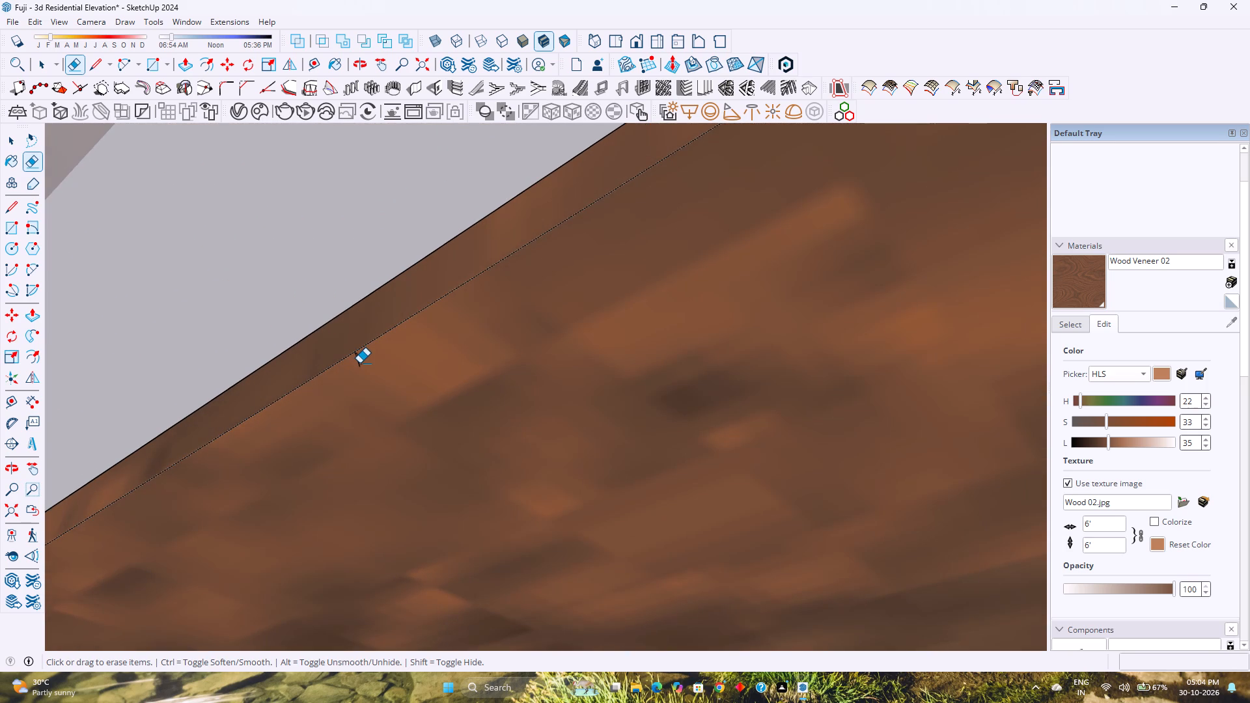
left_click(357, 361)
scroll(352, 348, "up", 2)
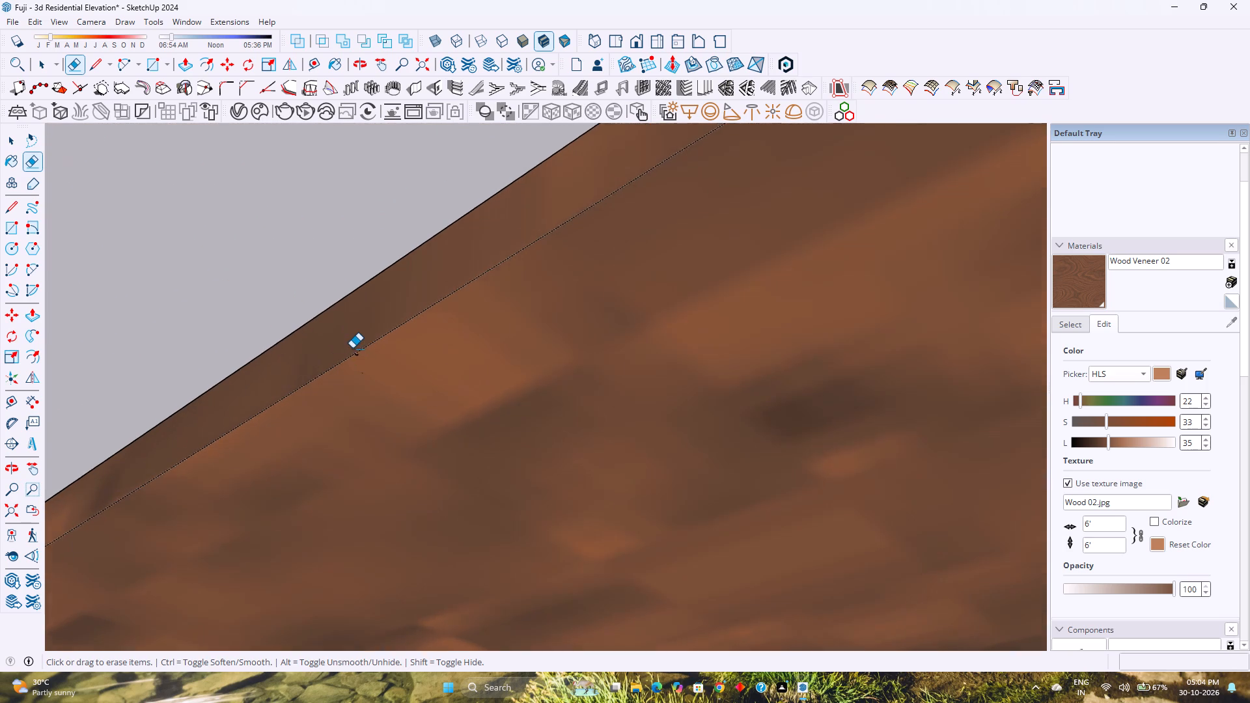
scroll(352, 348, "up", 20)
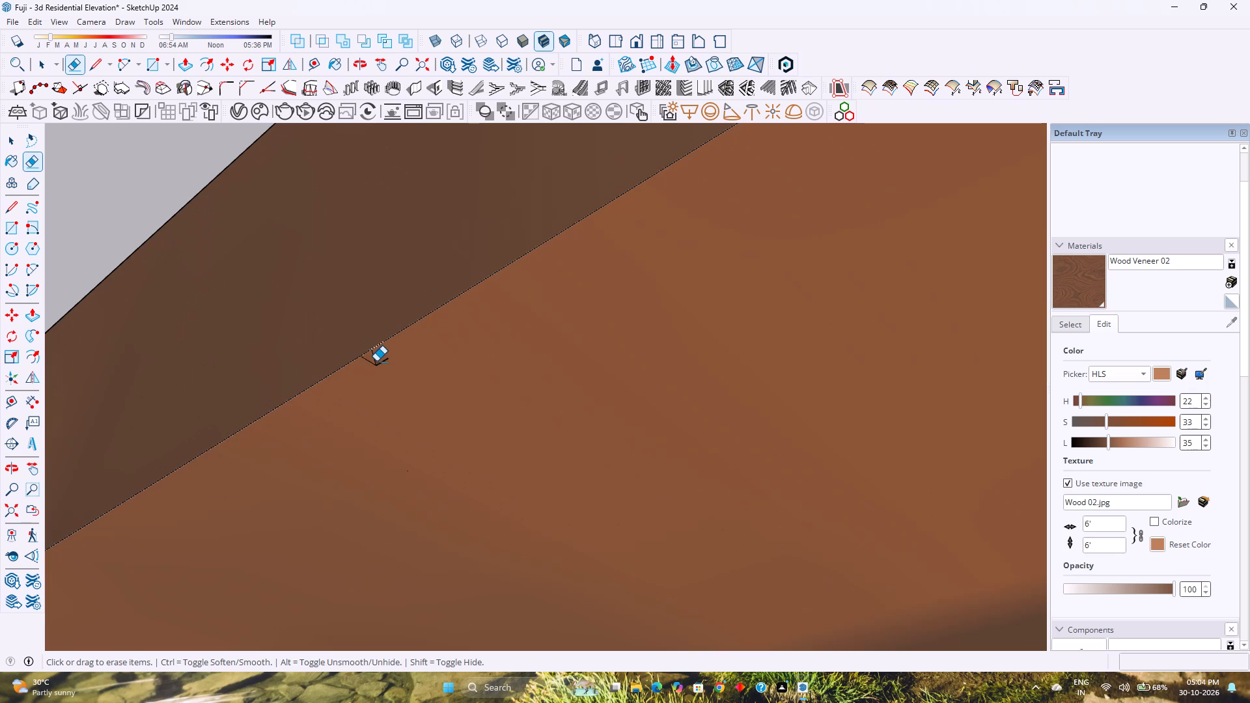
left_click(378, 361)
left_click(374, 361)
scroll(385, 376, "down", 6)
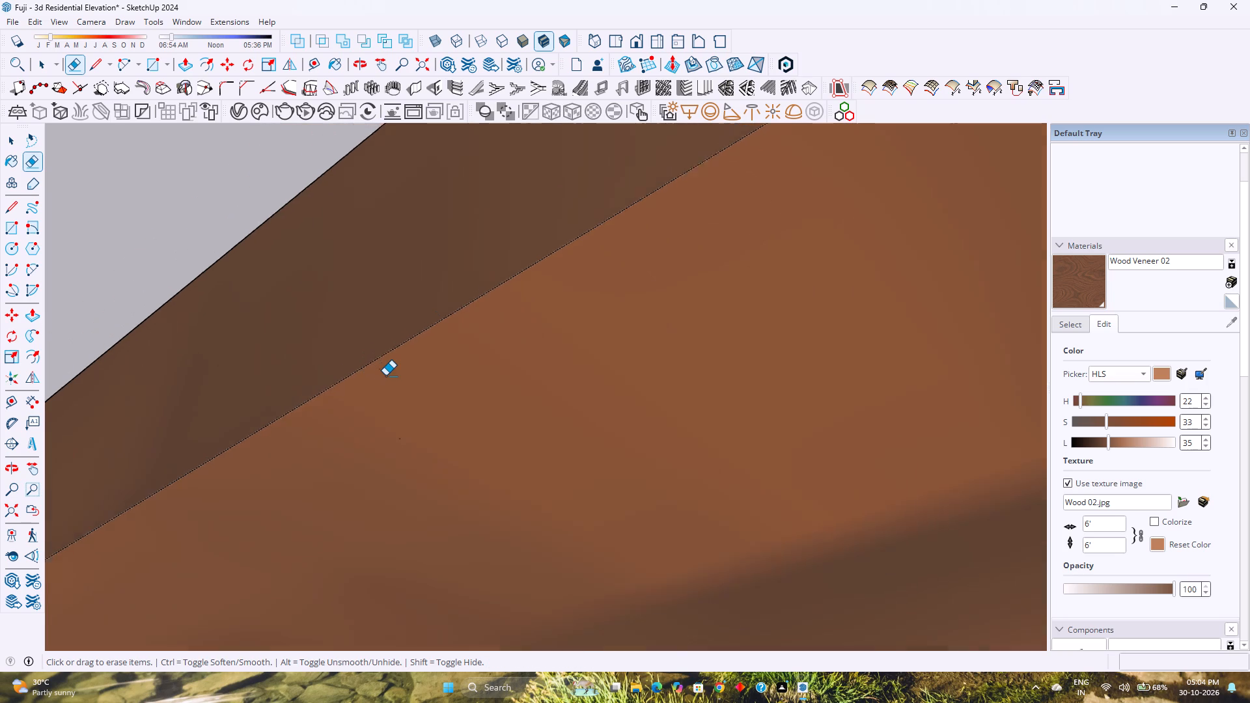
Erase the short side-face edge and the remaining arc stubs at the other end of the cutout's mouth.
scroll(385, 376, "down", 16)
middle_click_drag(346, 411, 519, 381, "ctrl")
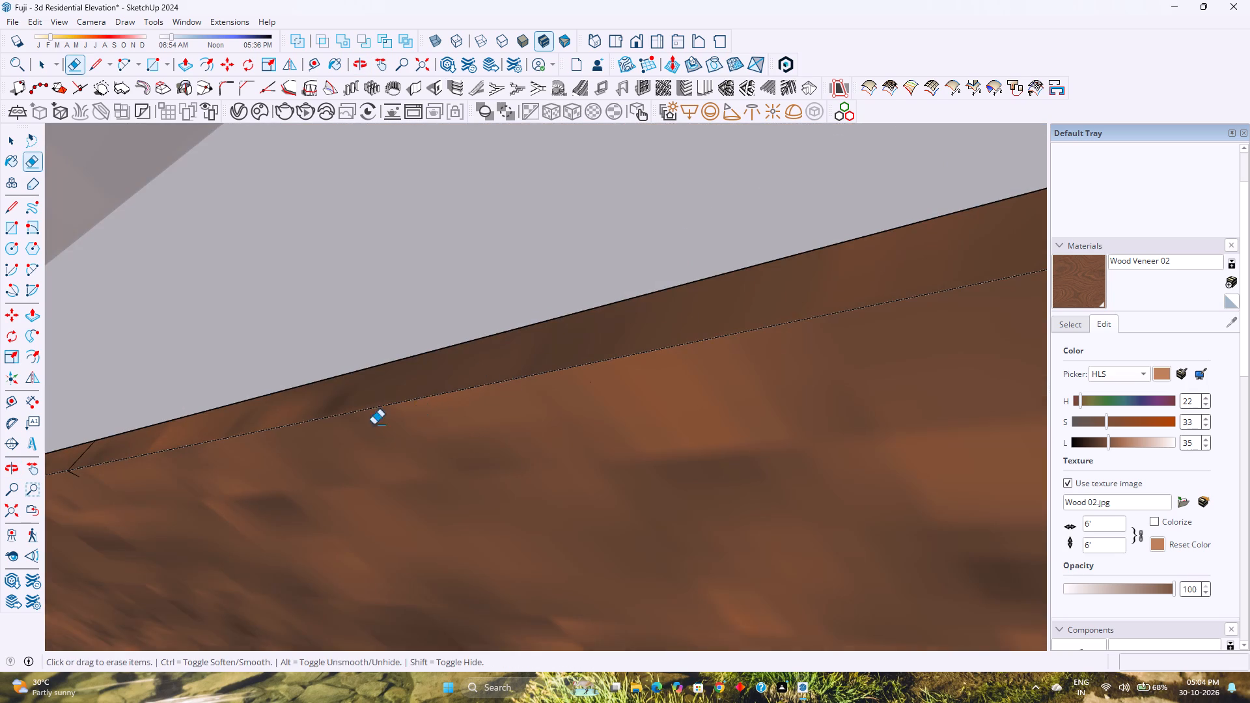
middle_click_drag(353, 430, 792, 391, "shift")
middle_click(792, 391, "shift")
scroll(378, 515, "up", 9)
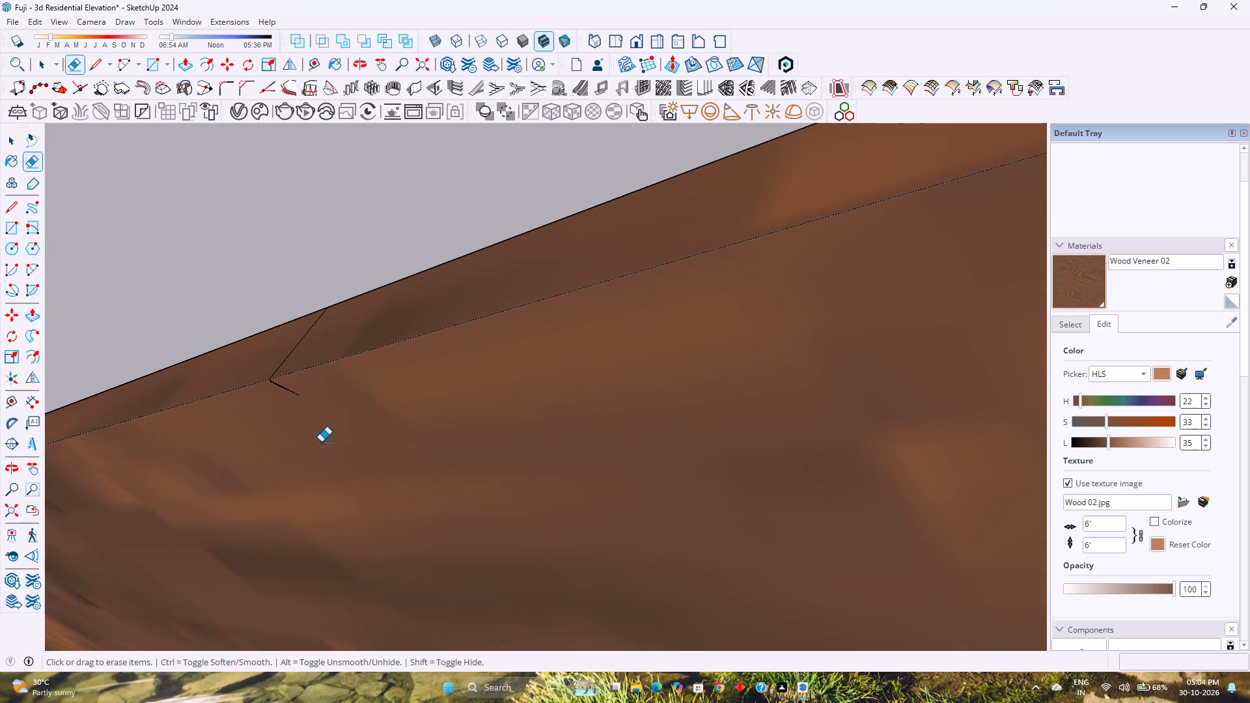
left_click(291, 392)
left_click(278, 367)
scroll(269, 372, "up", 20)
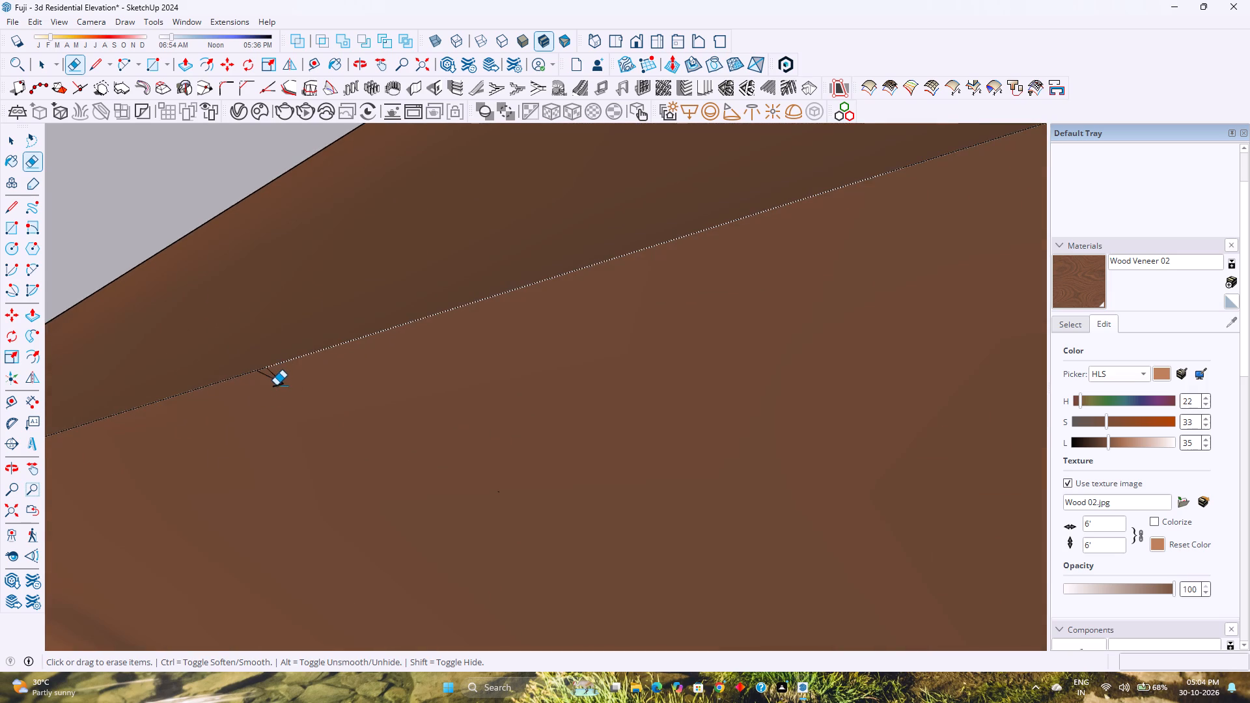
left_click(277, 387)
left_click(279, 379)
scroll(283, 378, "down", 3)
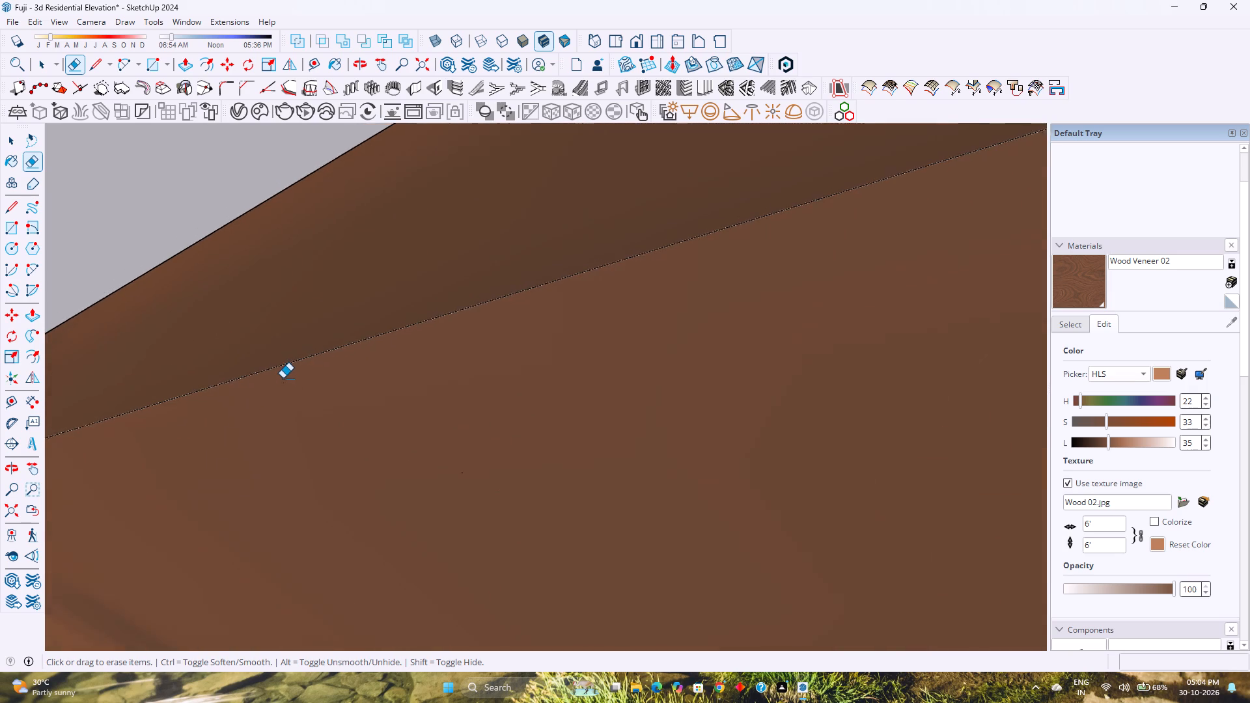
scroll(283, 378, "down", 20)
scroll(283, 378, "down", 5)
scroll(401, 409, "down", 3)
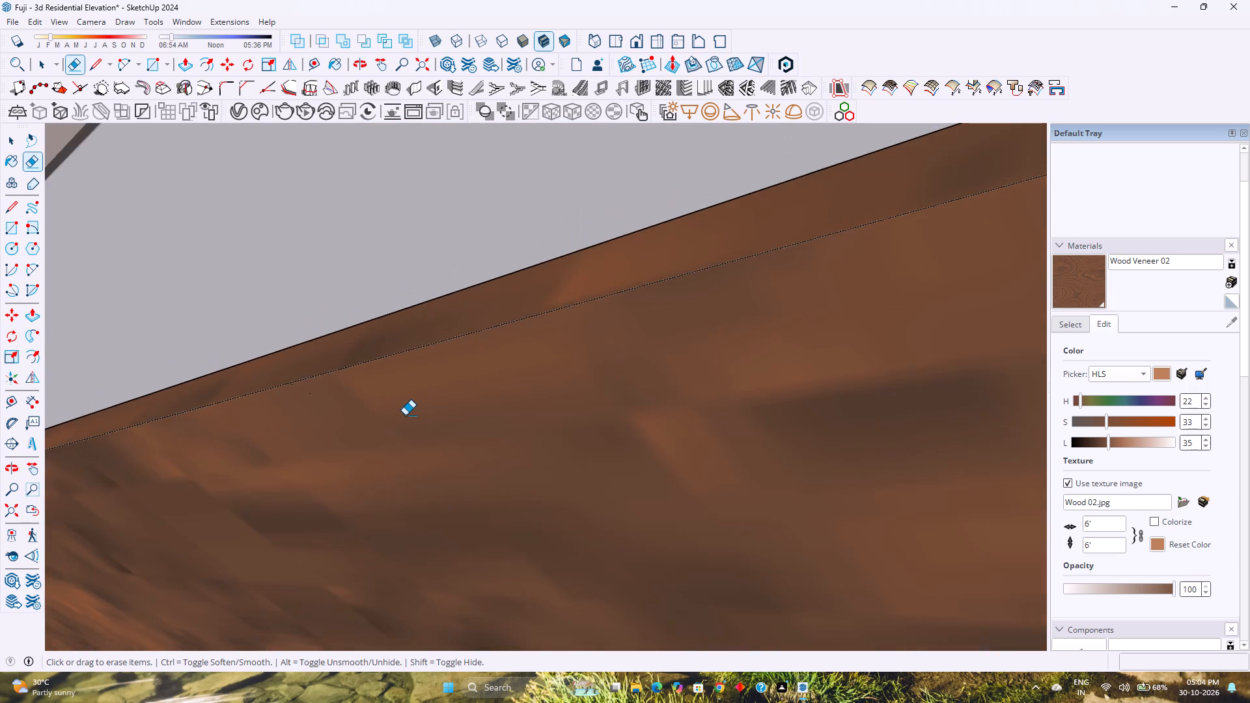
scroll(405, 415, "down", 8)
key("space")
Hide the slat's narrow side face to expose the filled cutout behind it.
scroll(405, 417, "down", 13)
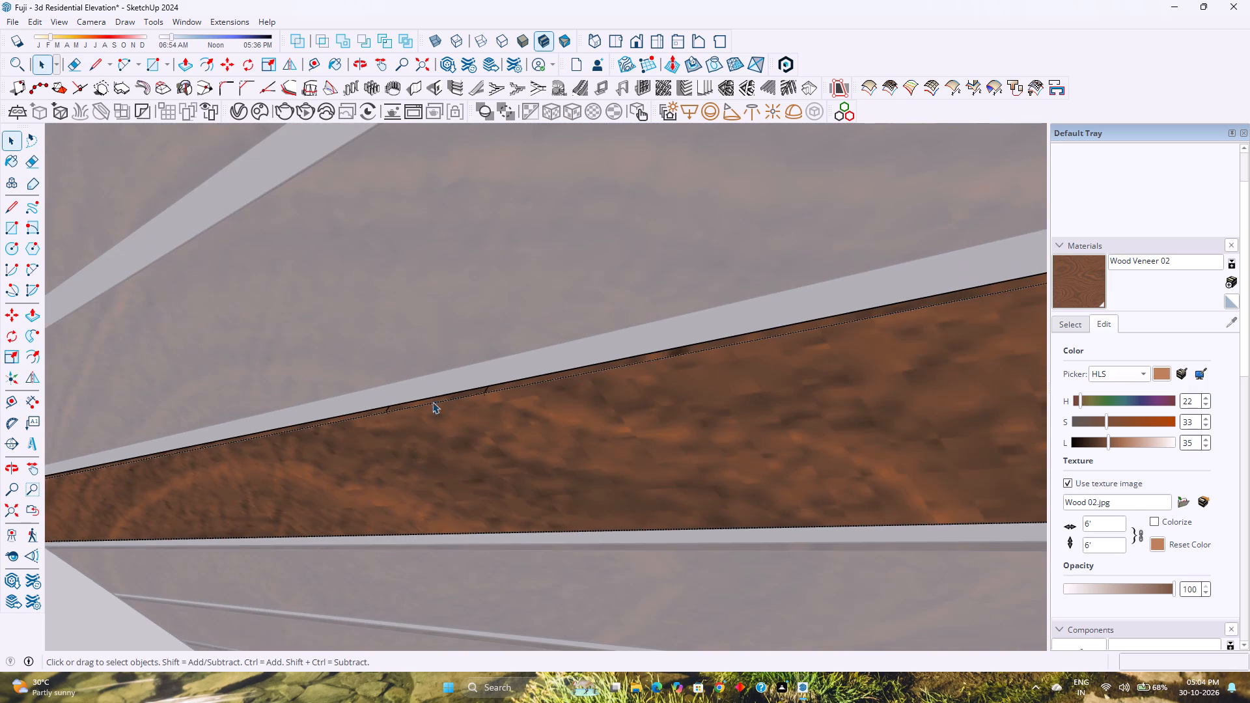
scroll(471, 377, "up", 11)
left_click(488, 406)
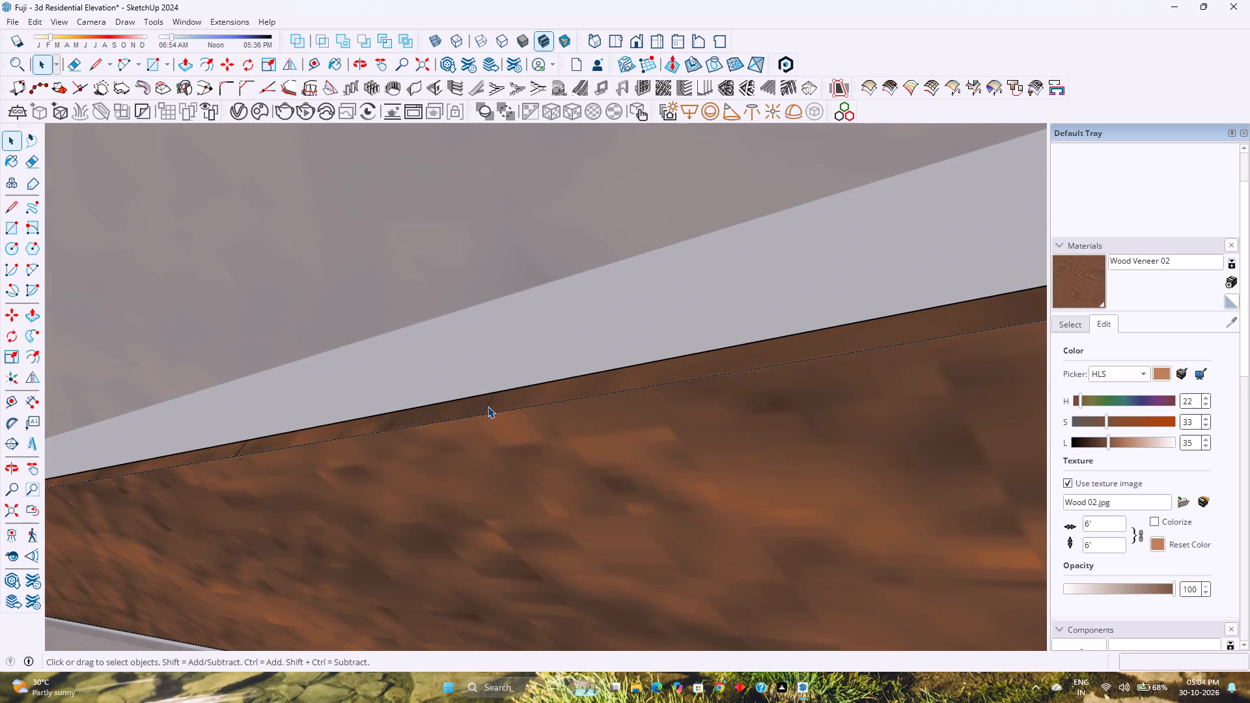
right_click(488, 406)
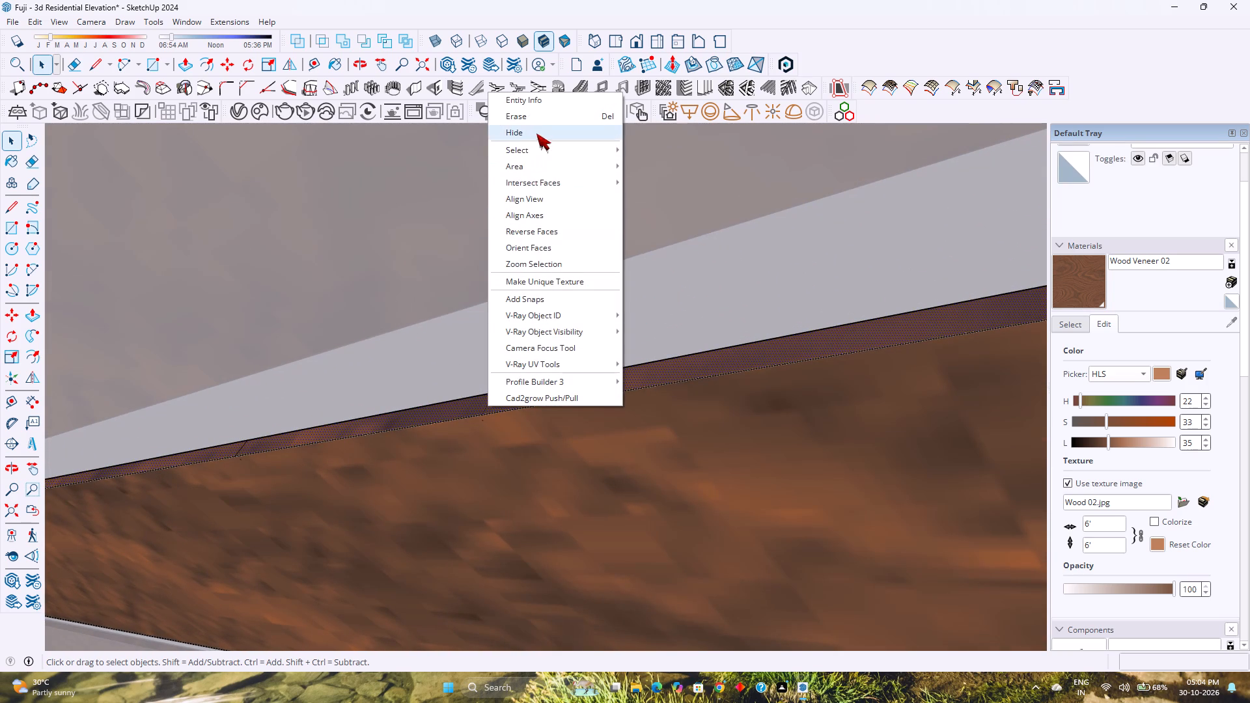
left_click(536, 133)
Erase the four short vertical edges left inside the slat, two at each end of the filled cutout's mouth.
scroll(496, 383, "up", 3)
middle_click_drag(497, 389, 464, 405)
middle_click(464, 405)
scroll(489, 407, "up", 3)
middle_click_drag(490, 413, 497, 420)
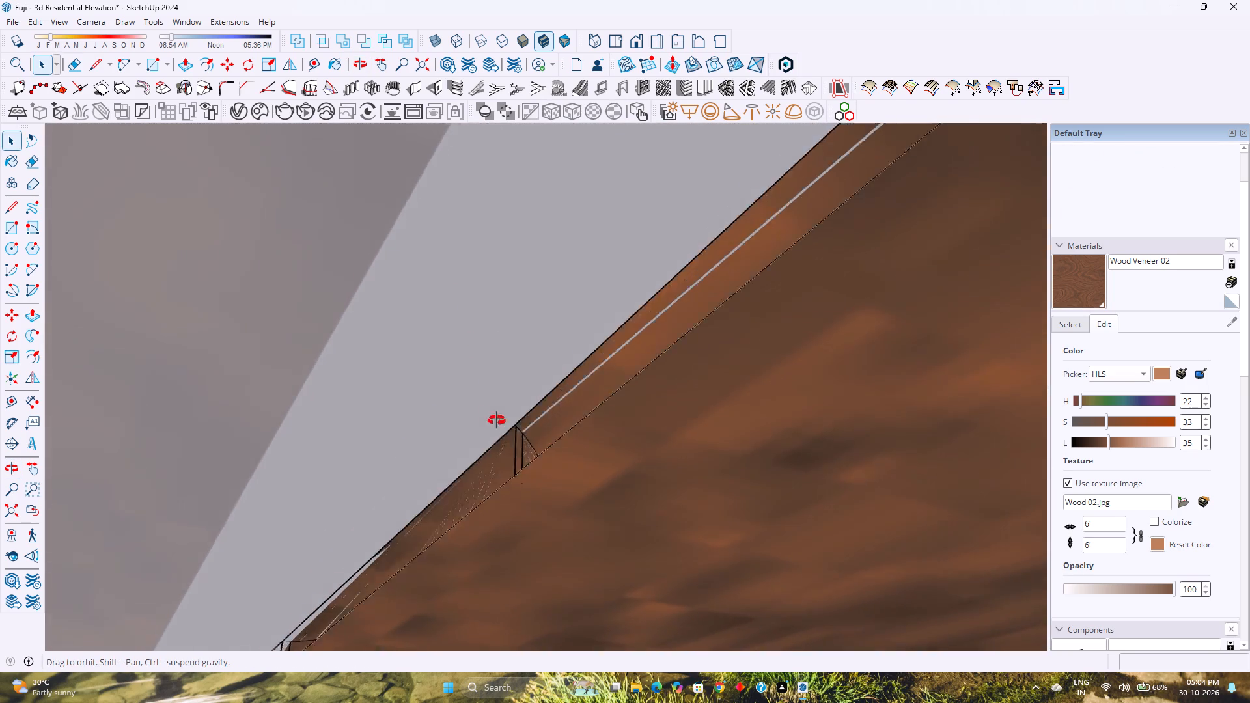
middle_click_drag(497, 420, 480, 519)
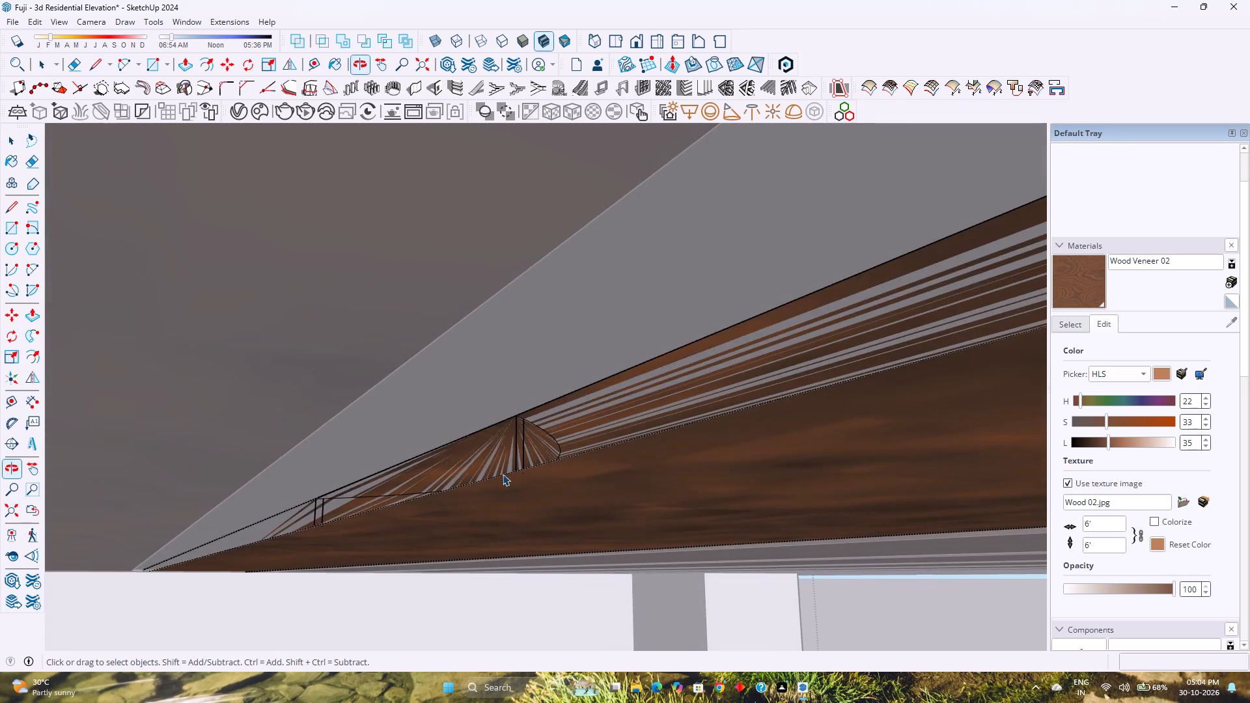
scroll(507, 467, "up", 5)
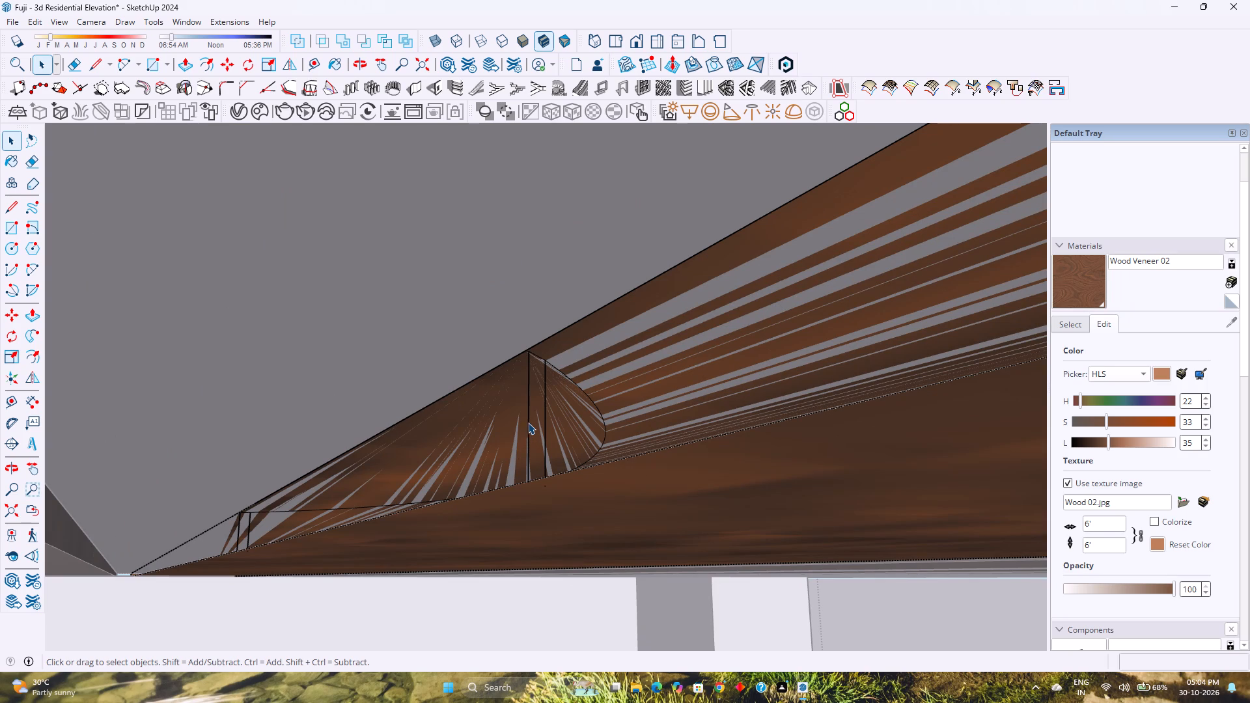
left_click(529, 419)
key("Delete")
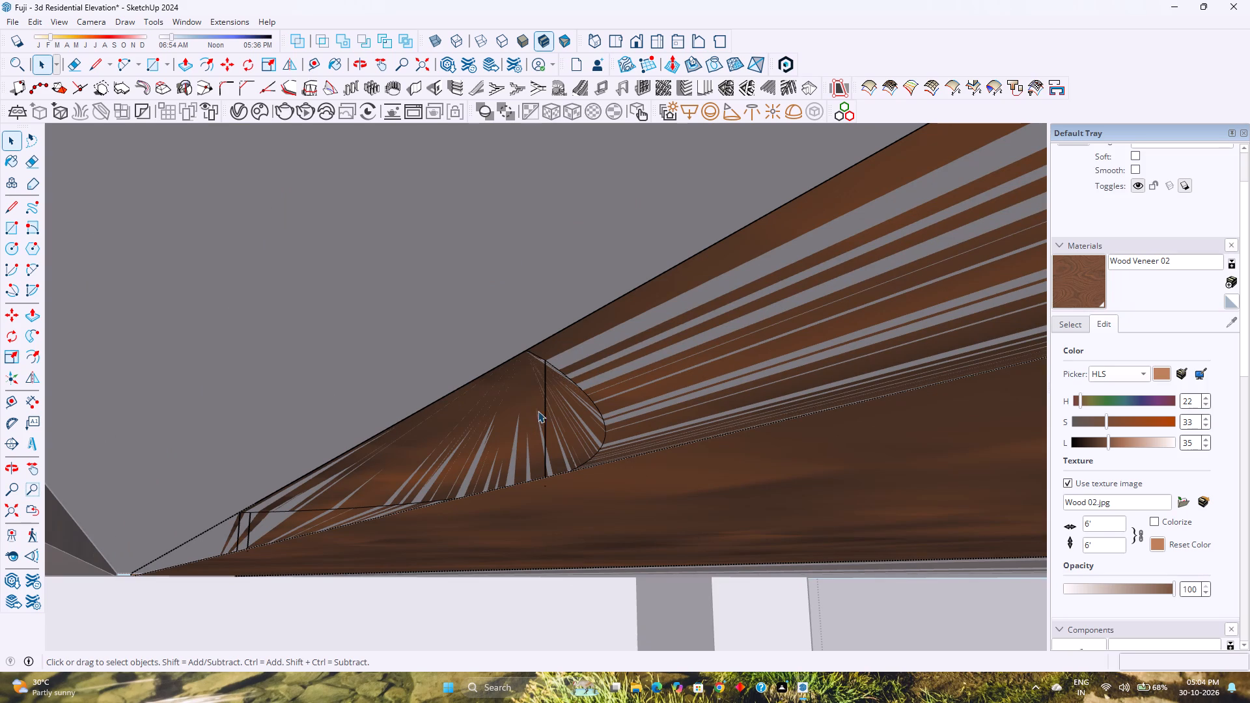
left_click(548, 402)
left_click(546, 417)
key("Delete")
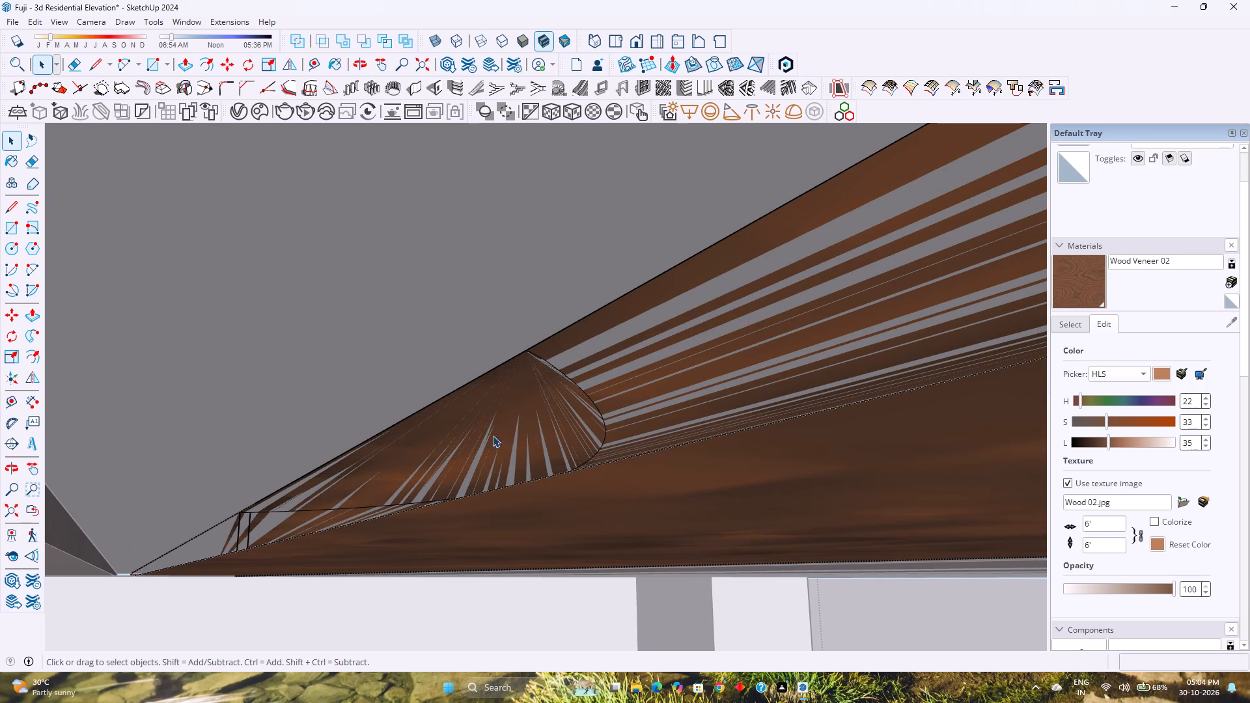
left_click(248, 531)
key("Delete")
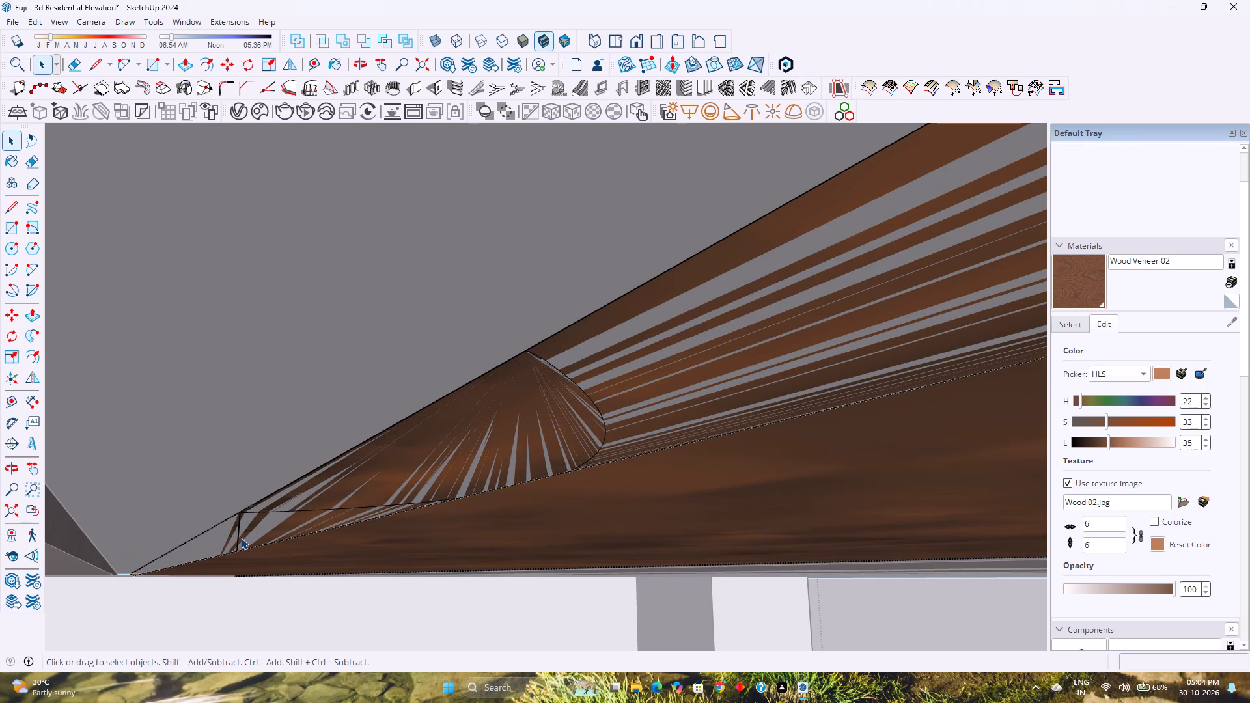
left_click(240, 539)
key("Delete")
Unhide the slat's side face and leave the slat's editing context.
scroll(251, 515, "down", 1)
middle_click_drag(251, 515, 259, 472)
scroll(258, 472, "down", 1)
middle_click(259, 472)
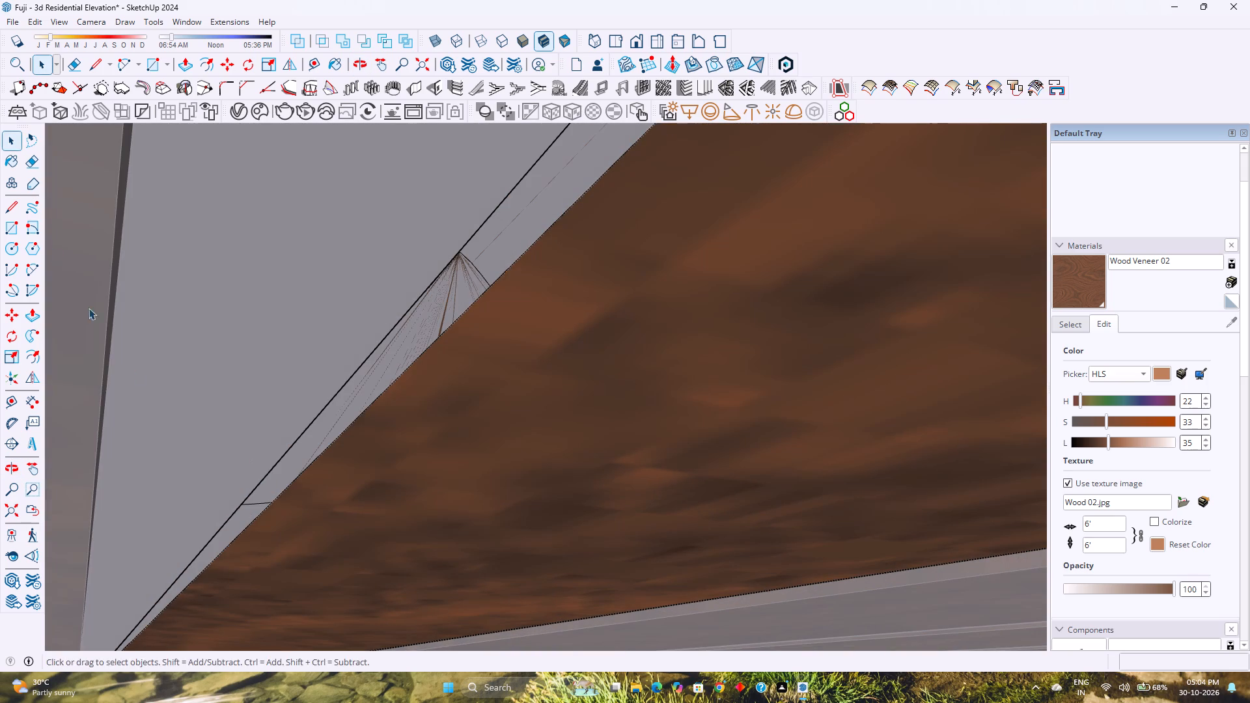
left_click(42, 21)
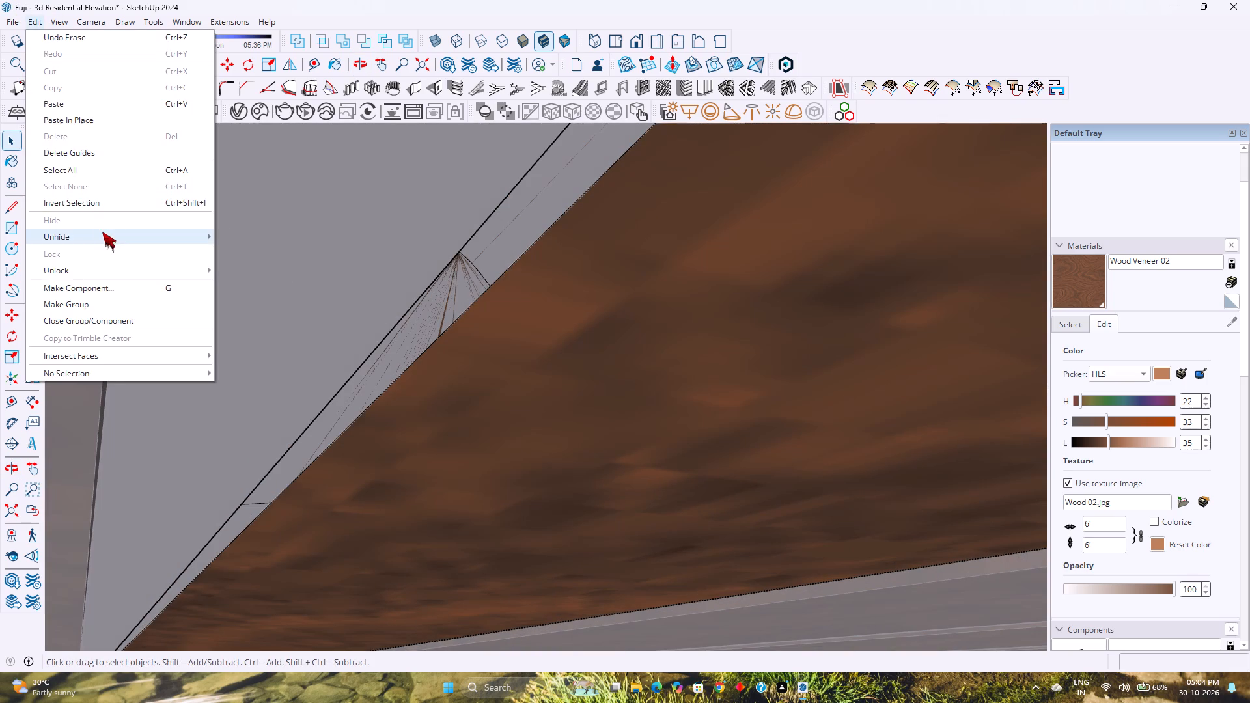
left_click(240, 249)
scroll(376, 344, "down", 8)
key("Escape")
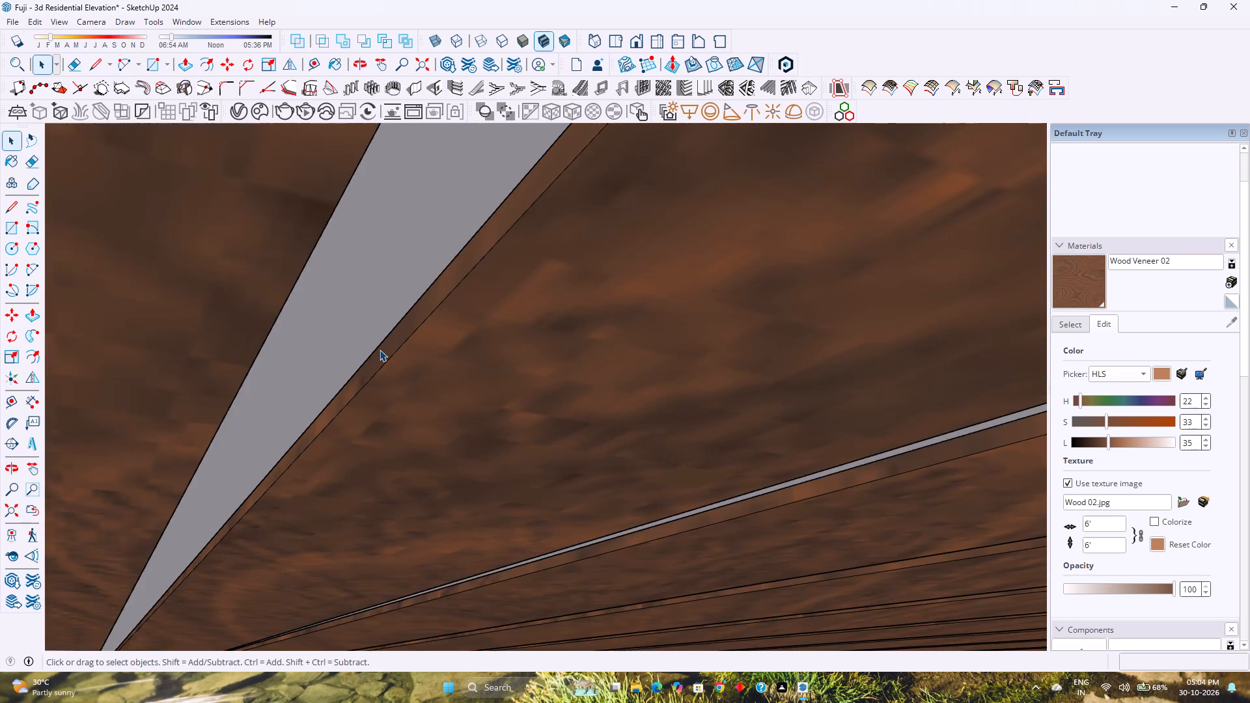
Close the open slat group and save the model.
scroll(380, 350, "down", 20)
scroll(380, 350, "down", 9)
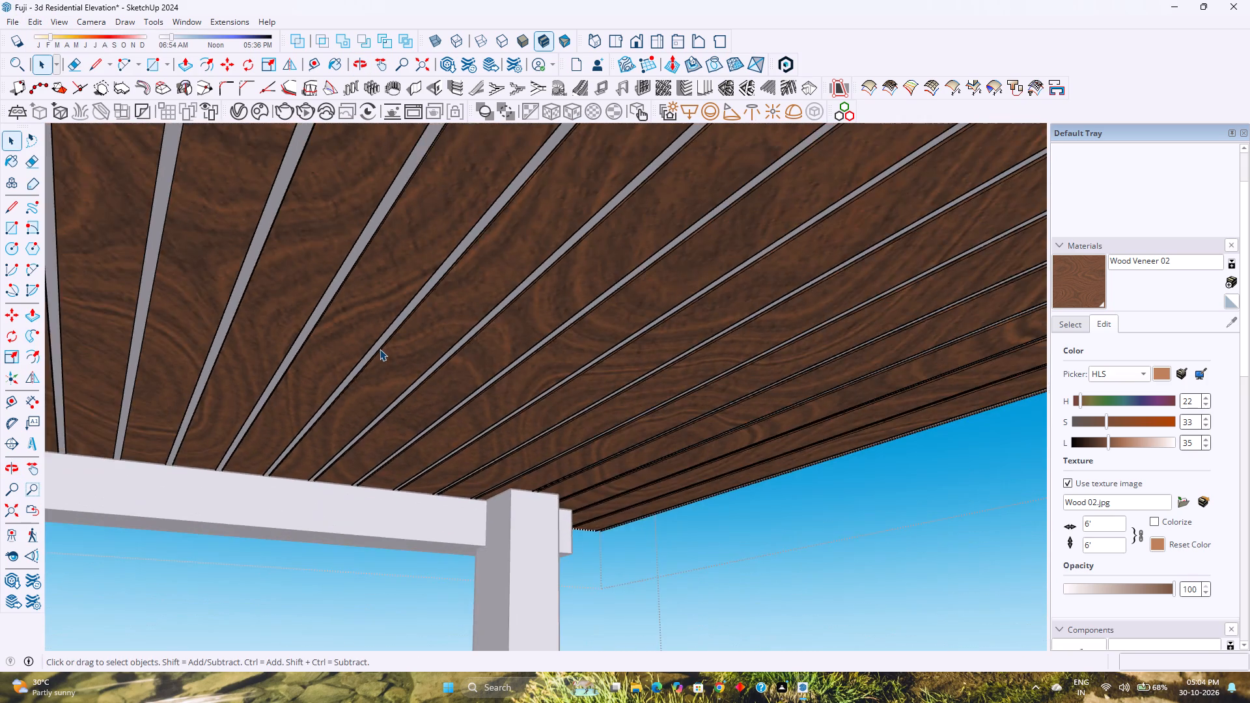
scroll(380, 349, "down", 3)
middle_click_drag(389, 346, 344, 494, "shift")
scroll(360, 452, "down", 8)
middle_click_drag(412, 405, 363, 474, "shift")
scroll(364, 462, "down", 4)
key("Escape")
key("ctrl+s")
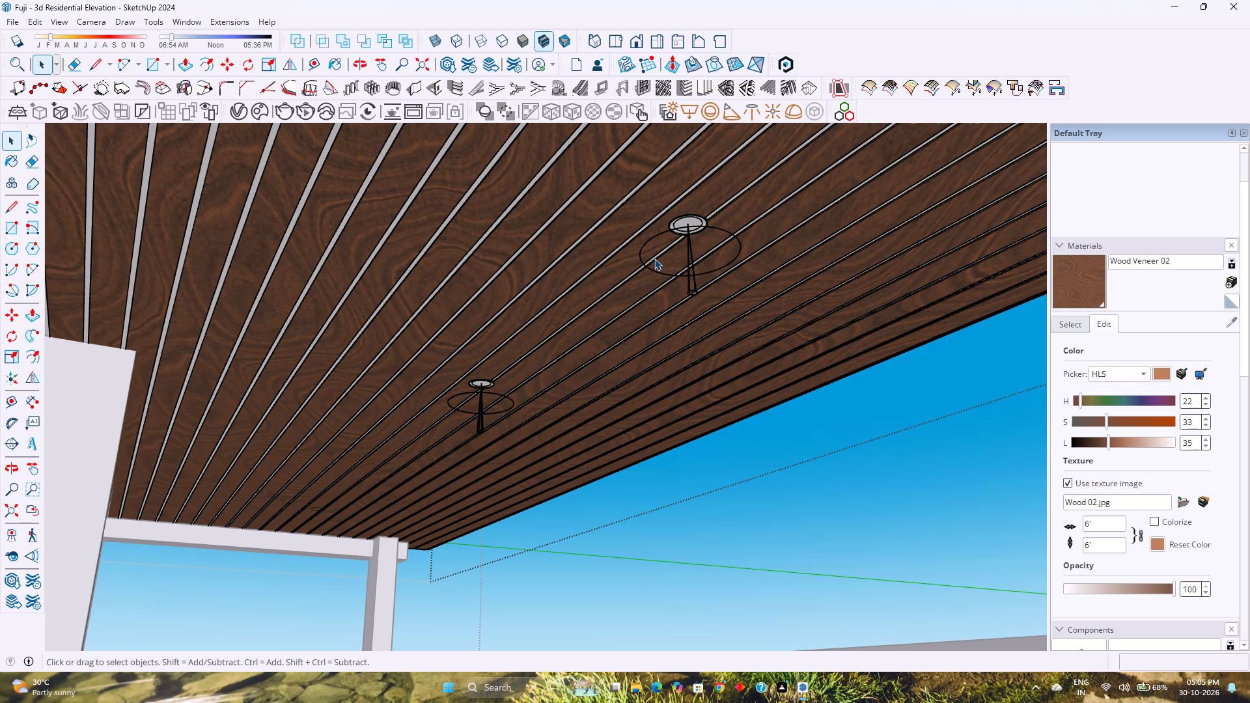
Select all instances of the round ceiling light and move them down 1/4", from the slat's upper edge to its underside.
scroll(671, 251, "up", 6)
left_click(709, 206)
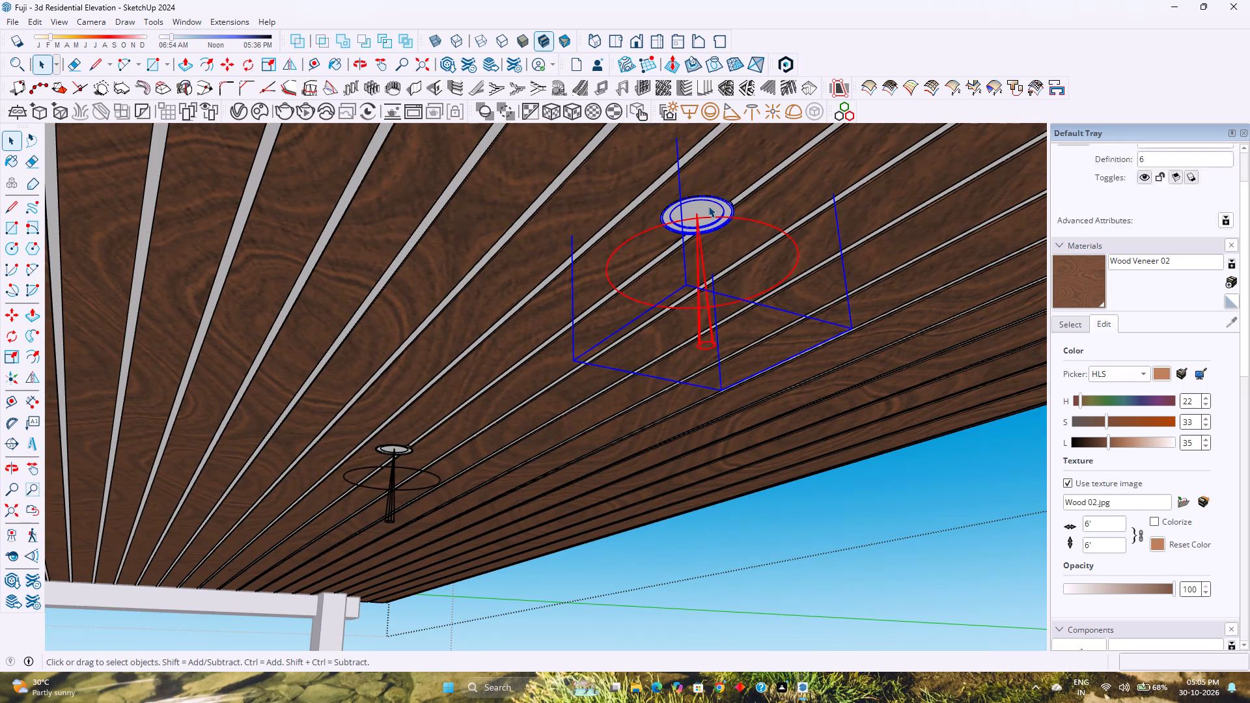
right_click(704, 210)
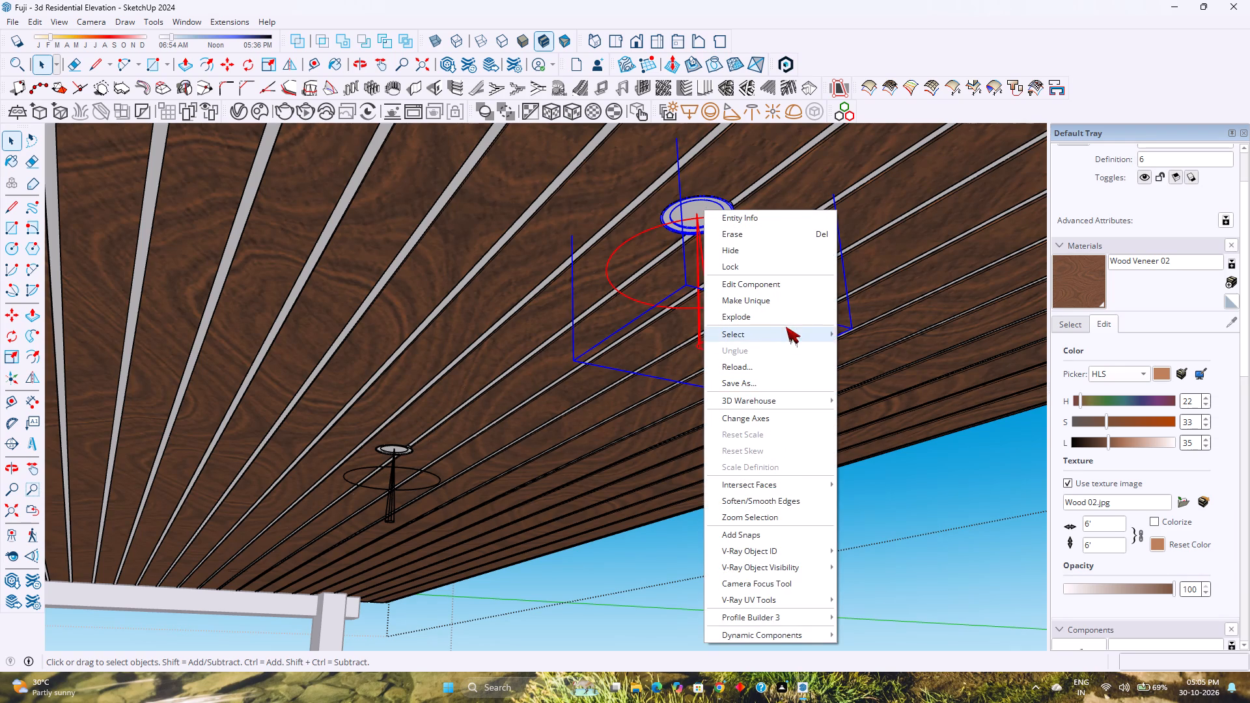
left_click(895, 347)
scroll(765, 287, "up", 2)
middle_click_drag(759, 286, 712, 338)
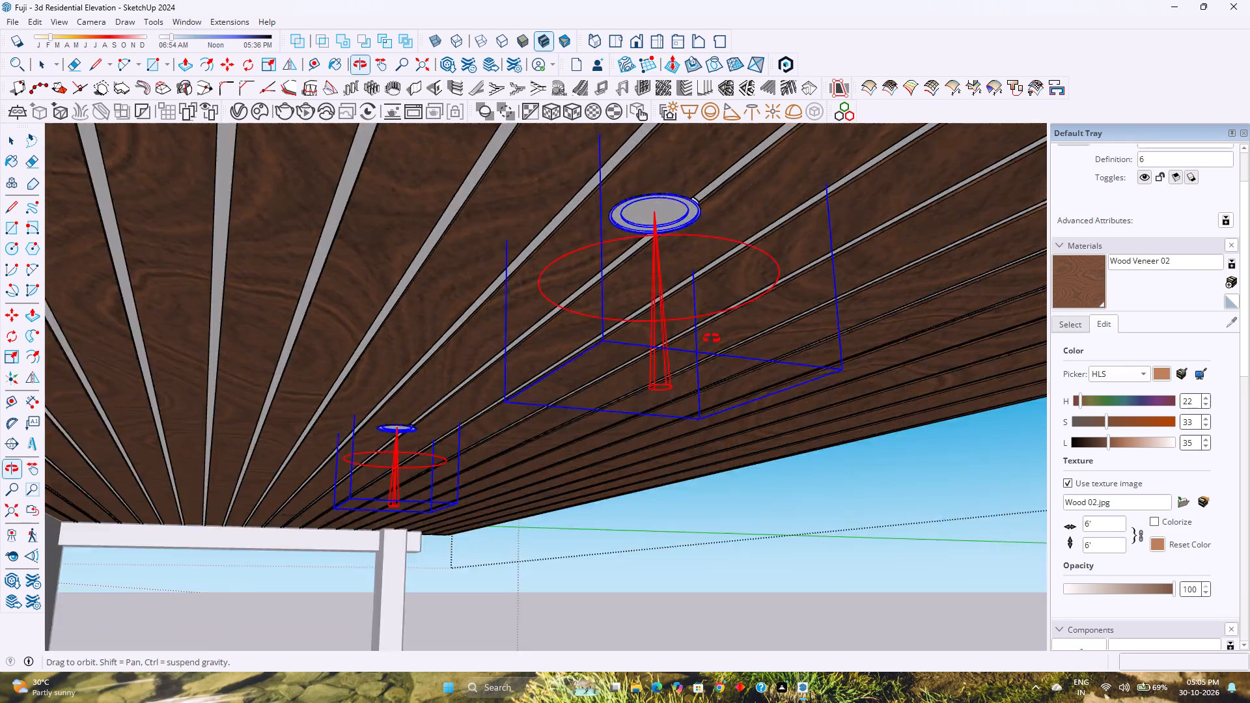
middle_click_drag(712, 338, 666, 409)
middle_click(666, 410)
scroll(681, 251, "up", 16)
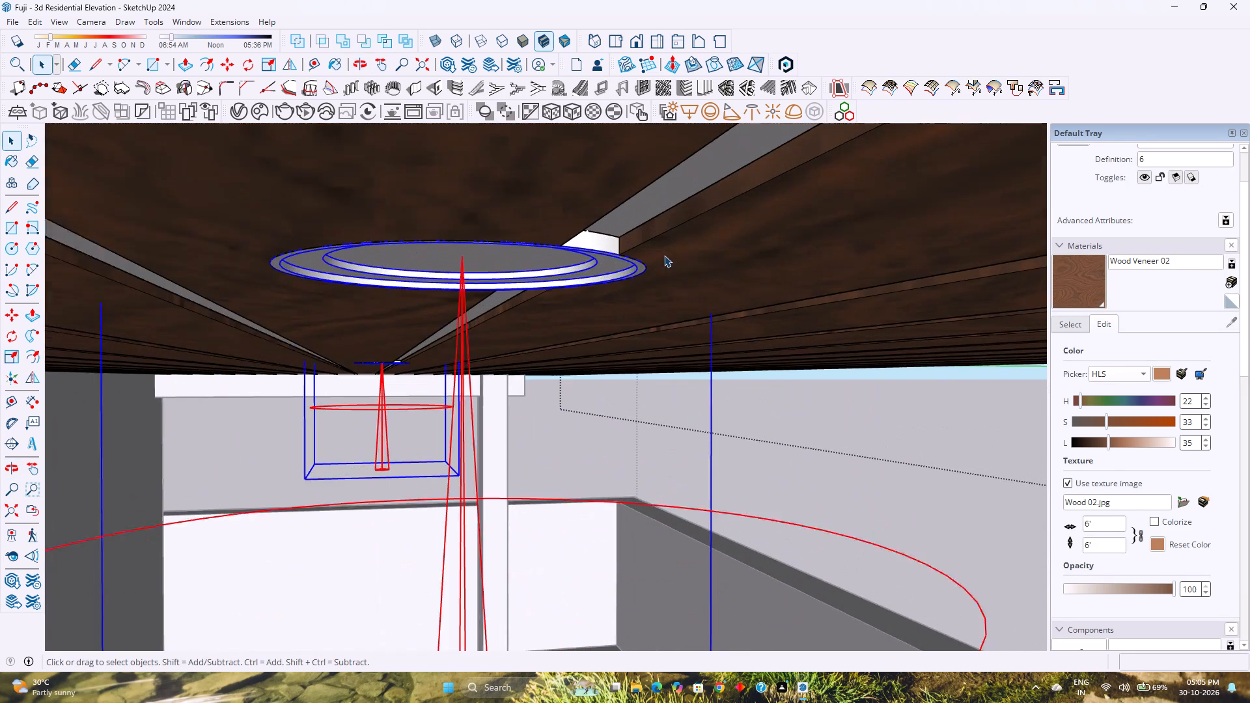
key("m")
scroll(607, 247, "up", 8)
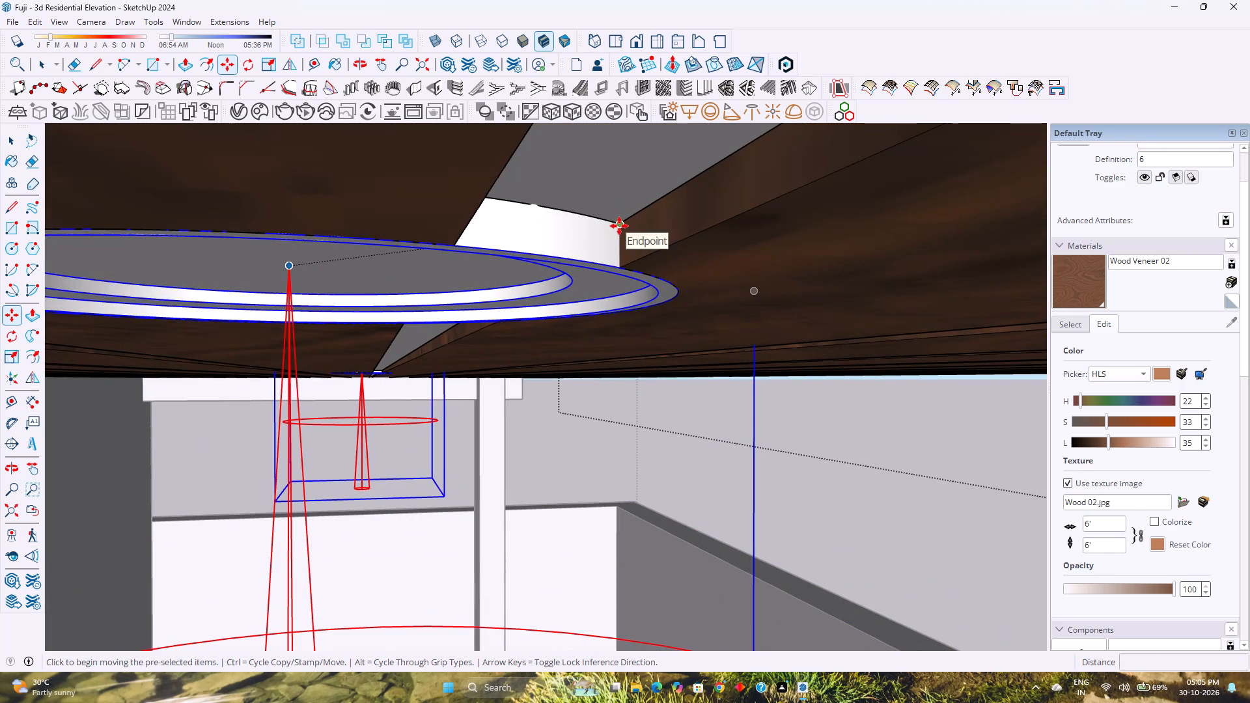
left_click(619, 225)
left_click(617, 270)
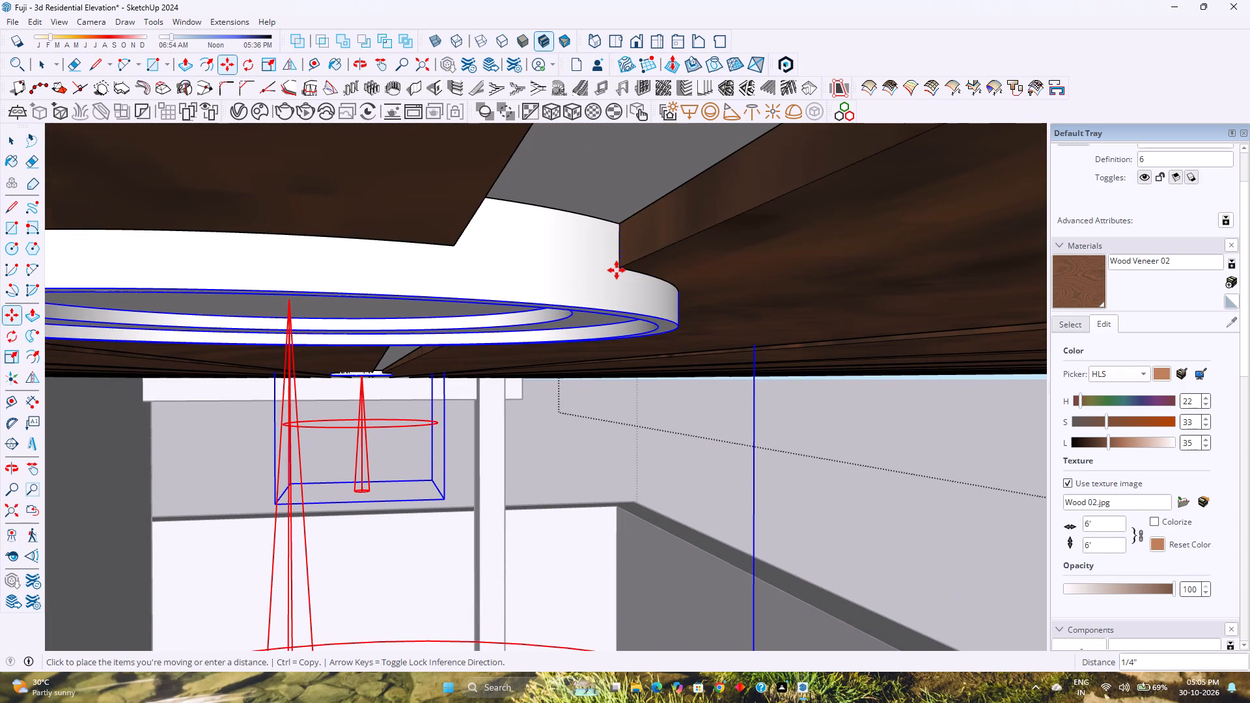
key("space")
scroll(587, 312, "down", 5)
key("Escape")
scroll(587, 313, "down", 4)
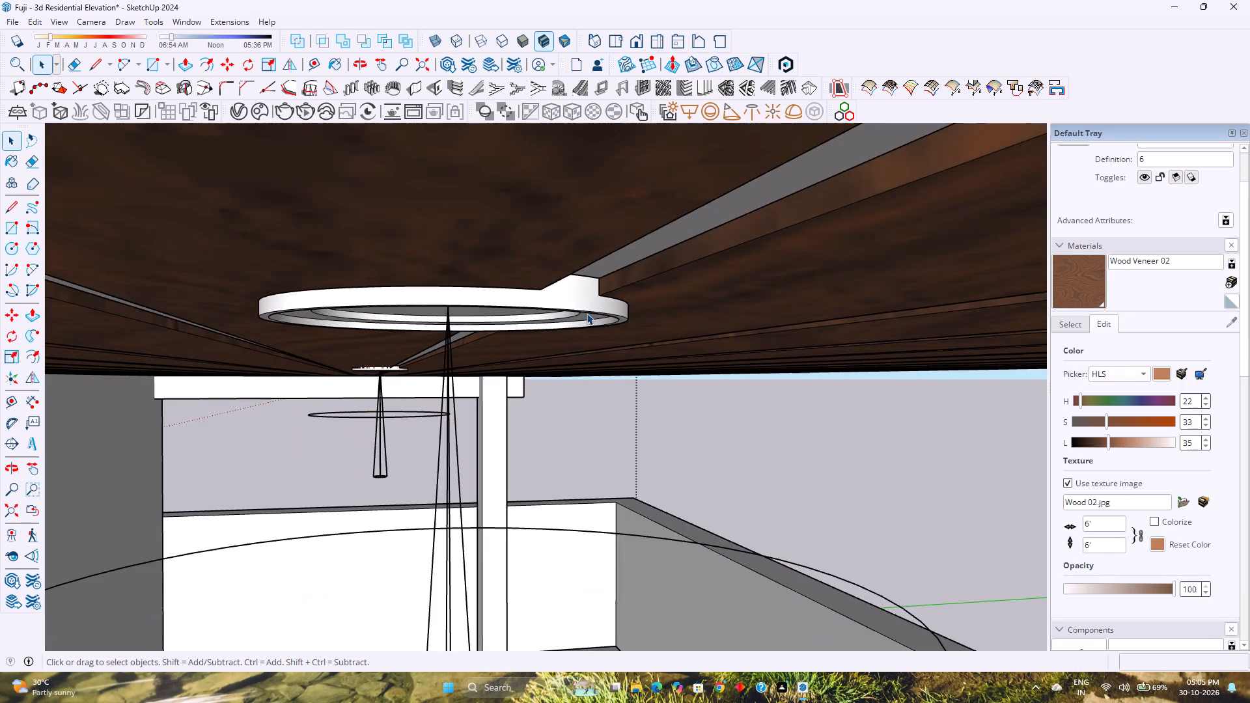
Return to an overall exterior view of the building and save the model.
scroll(587, 313, "down", 20)
scroll(587, 313, "down", 16)
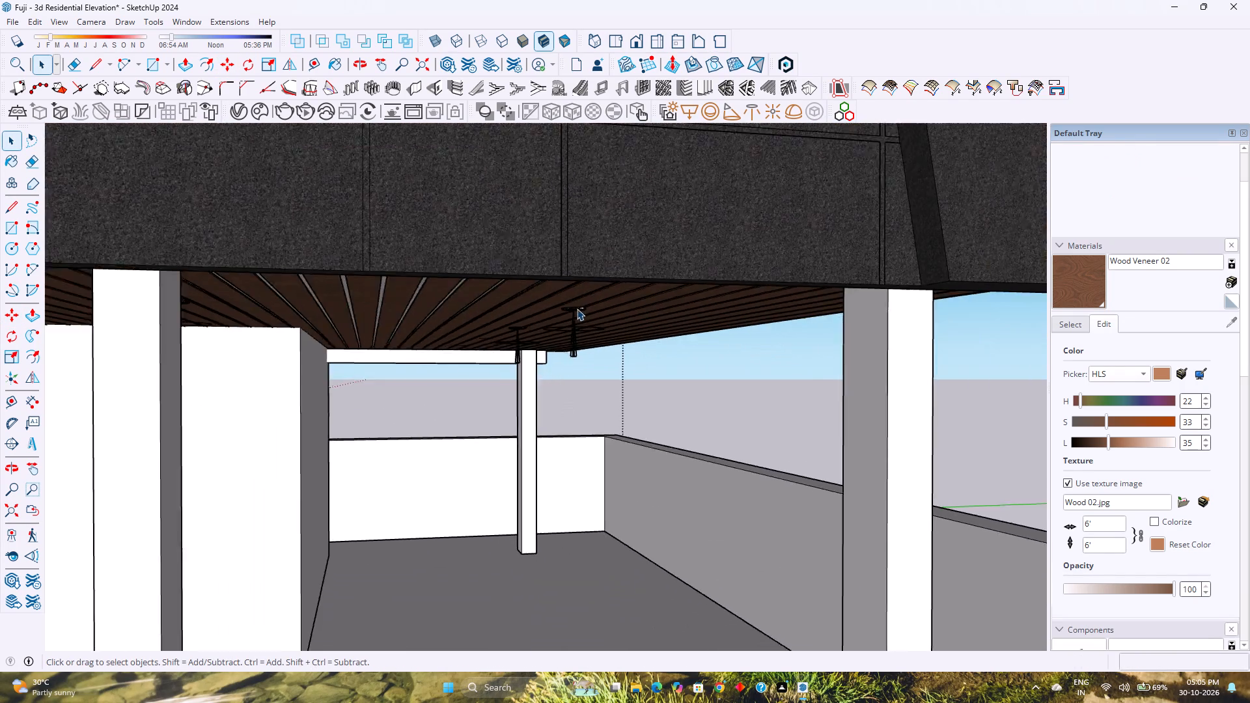
scroll(577, 309, "down", 1)
middle_click_drag(460, 326, 551, 301)
middle_click(559, 299)
scroll(568, 297, "down", 10)
middle_click_drag(408, 307, 523, 368, "shift")
middle_click_drag(550, 378, 753, 419)
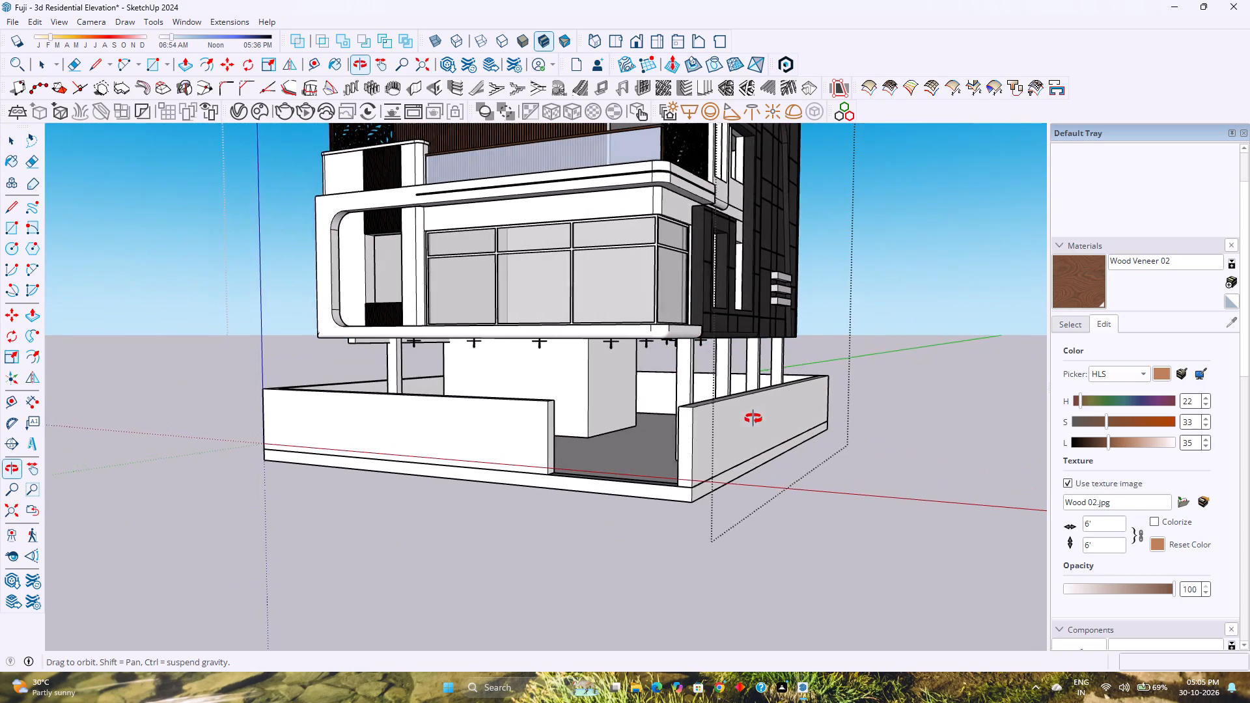
middle_click_drag(753, 419, 751, 419)
key("ctrl+s")
Open the ground-floor block under the slatted ceiling and pull its end face 10' outward toward the corner column.
scroll(626, 357, "down", 1)
scroll(626, 357, "up", 3)
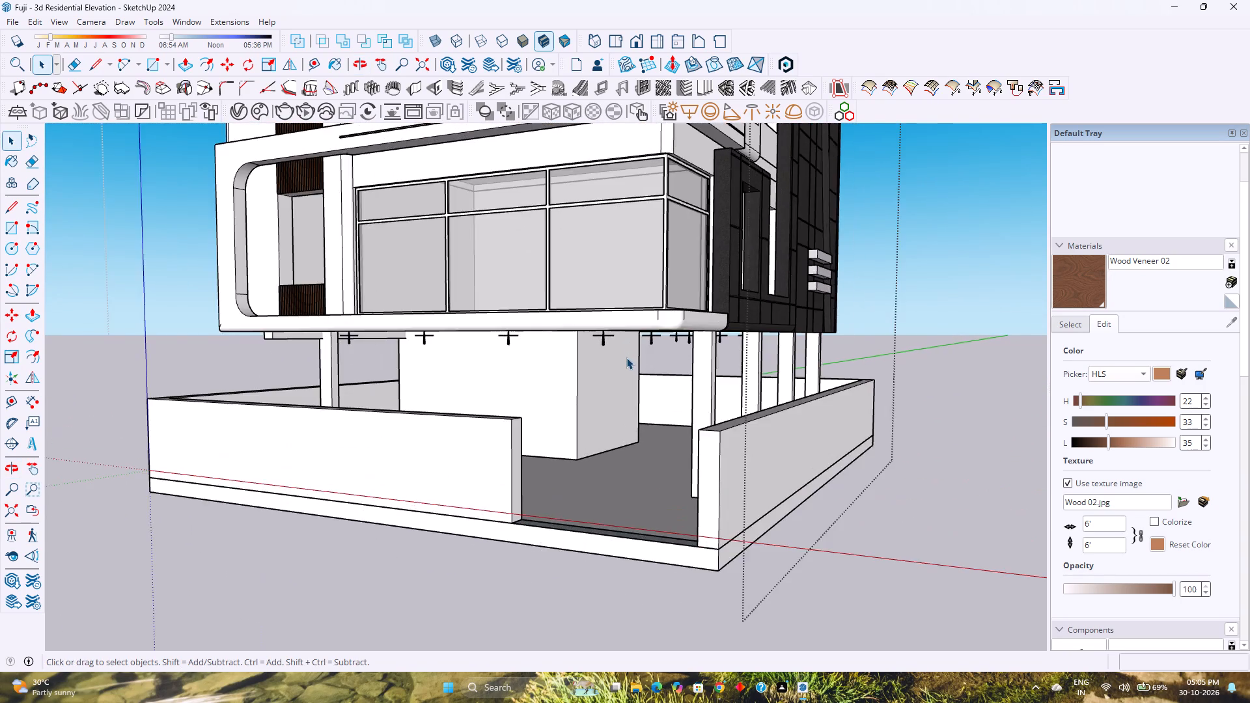
scroll(626, 357, "up", 2)
middle_click_drag(650, 369, 371, 351)
middle_click(370, 351)
scroll(431, 346, "up", 5)
middle_click_drag(553, 338, 411, 349)
middle_click(409, 349)
middle_click(409, 349)
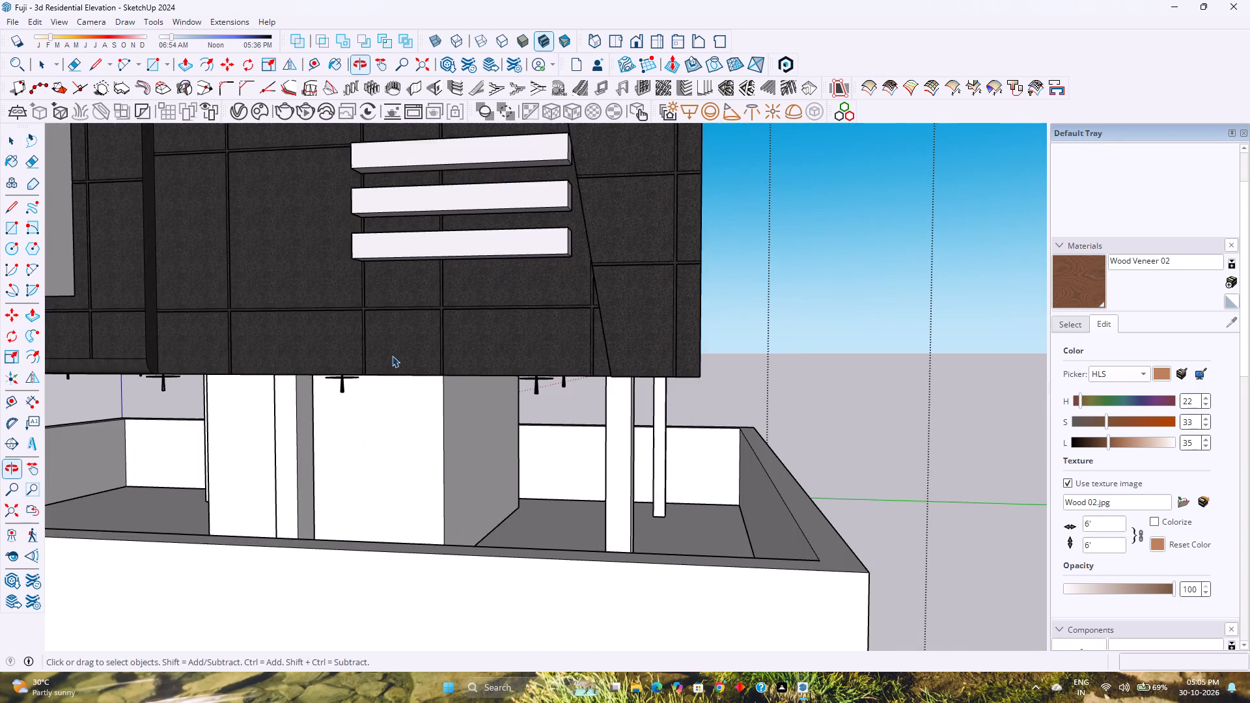
scroll(389, 368, "up", 3)
middle_click_drag(519, 463, 357, 432)
middle_click(357, 432)
double_click(370, 373)
scroll(370, 373, "up", 2)
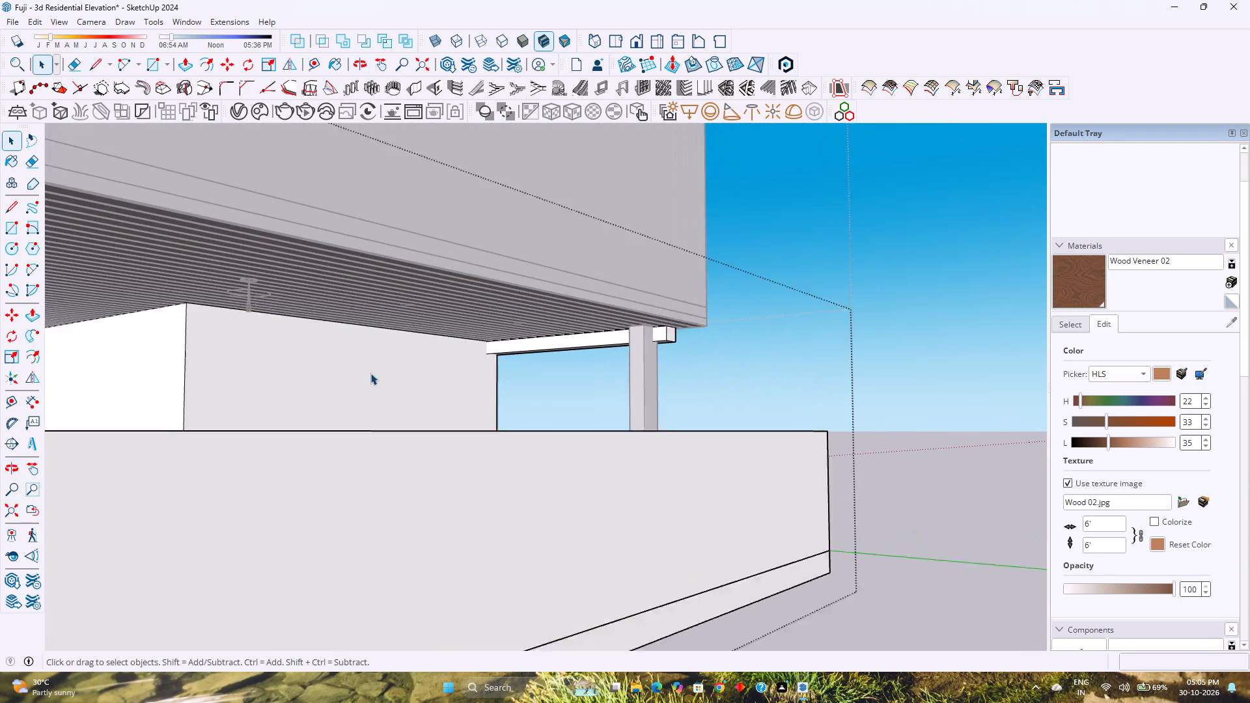
scroll(370, 373, "up", 1)
double_click(370, 372)
left_click(370, 372)
key("p")
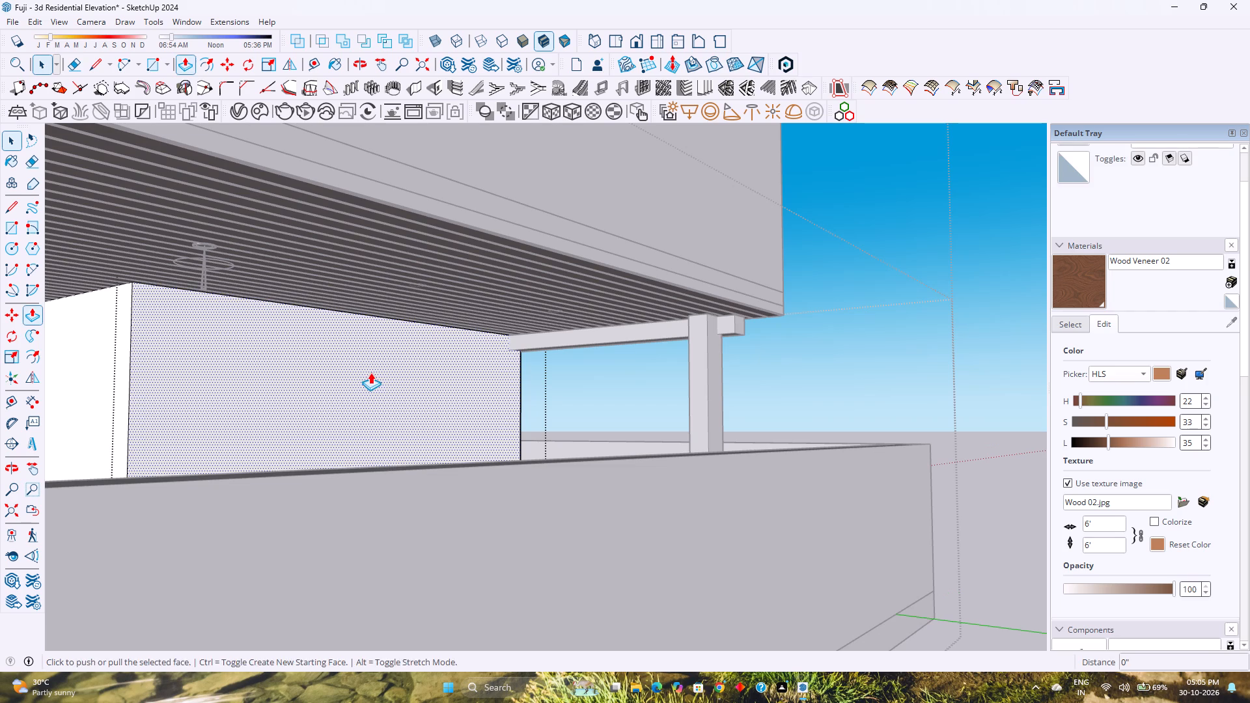
left_click(370, 372)
scroll(432, 368, "down", 2)
middle_click_drag(432, 368, 440, 372)
middle_click(440, 372)
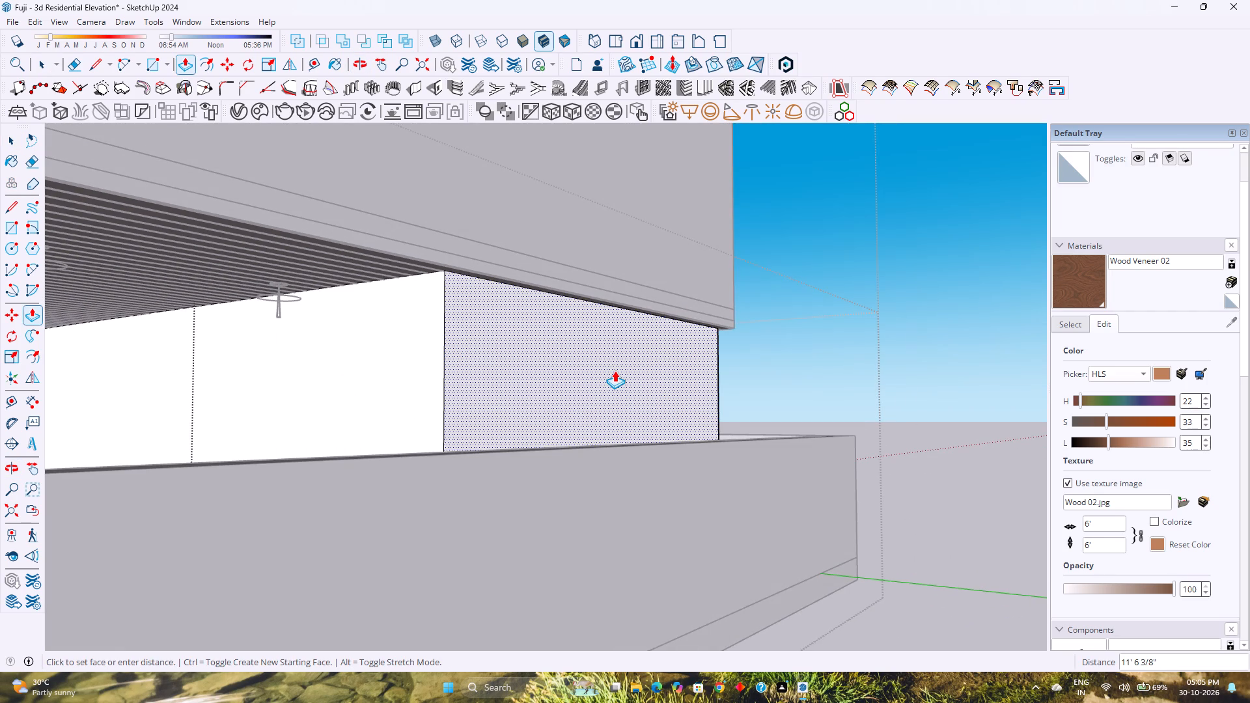
key("1")
key("0")
key("apostrophe")
key("Return")
key("space")
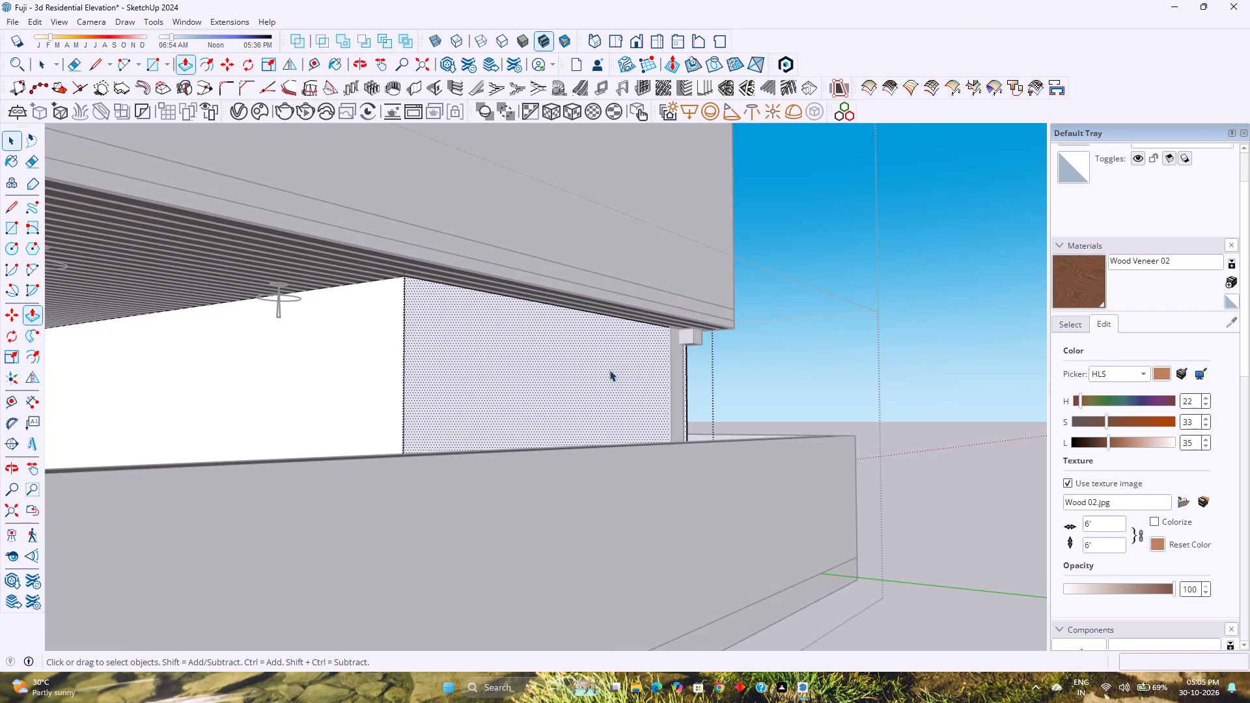
Pull the block's extended face out by 1" and repeat the same offset once to cover the corner column.
scroll(669, 364, "up", 8)
middle_click_drag(730, 365, 261, 363)
middle_click(258, 363)
middle_click_drag(730, 391, 605, 437)
middle_click(622, 437)
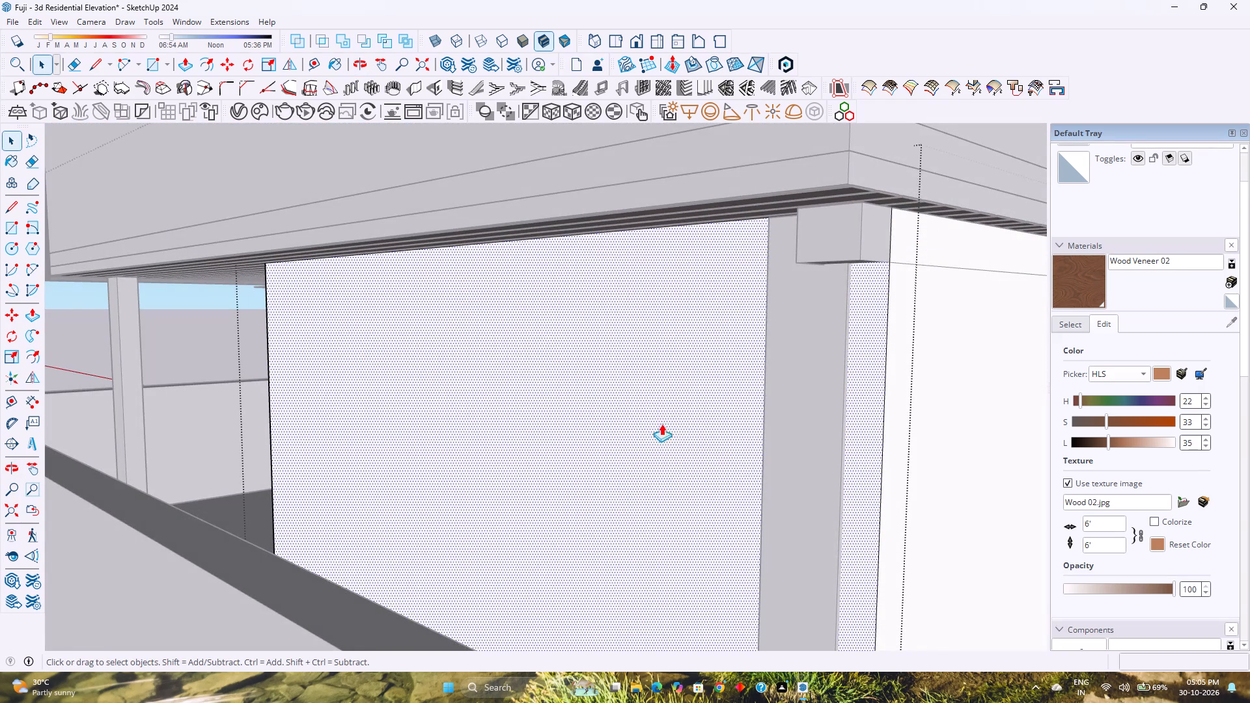
key("p")
left_click(663, 424)
left_click(783, 438)
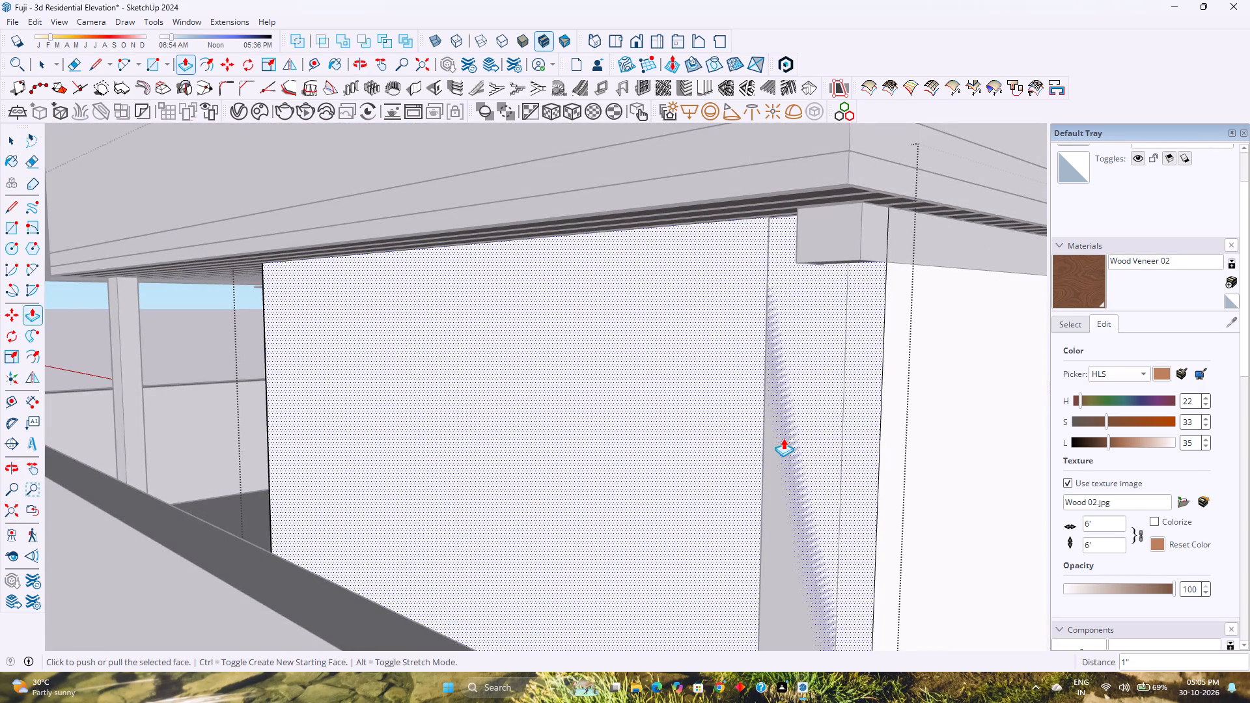
double_click(739, 438)
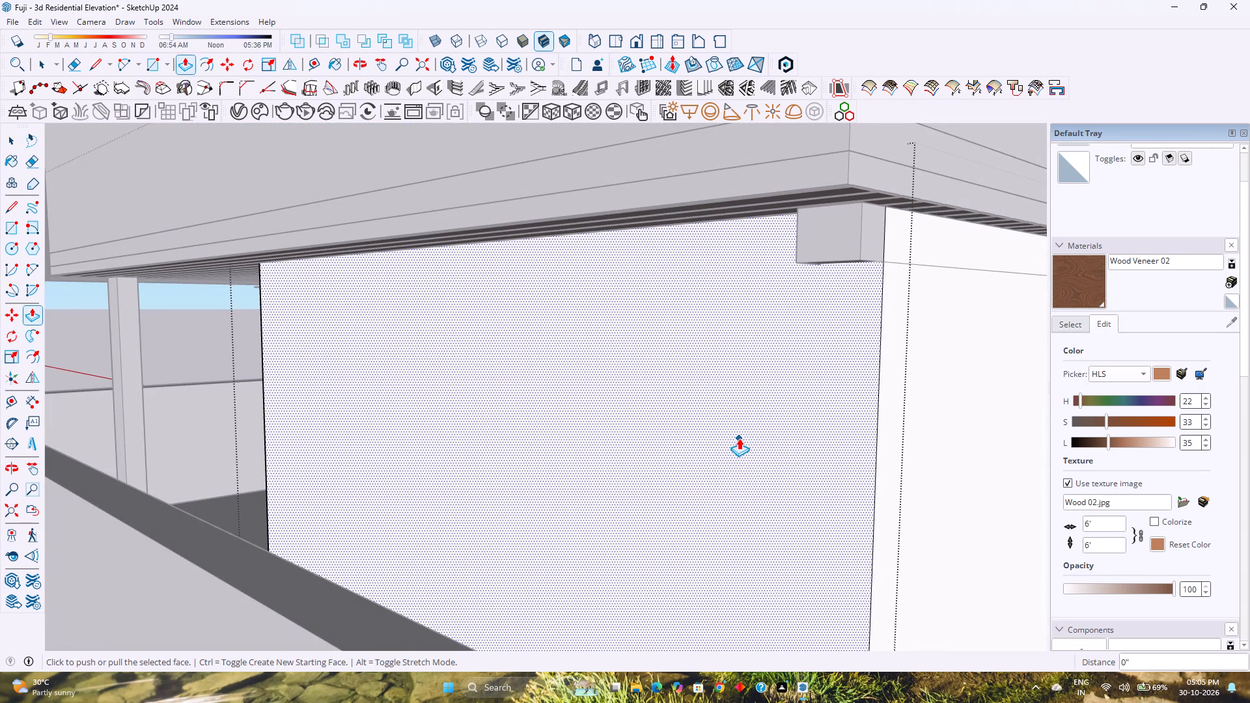
key("space")
key("Escape")
Open the beam beneath the slatted ceiling and push its end face back 7 3/16" to line up with the block's side.
scroll(738, 438, "down", 4)
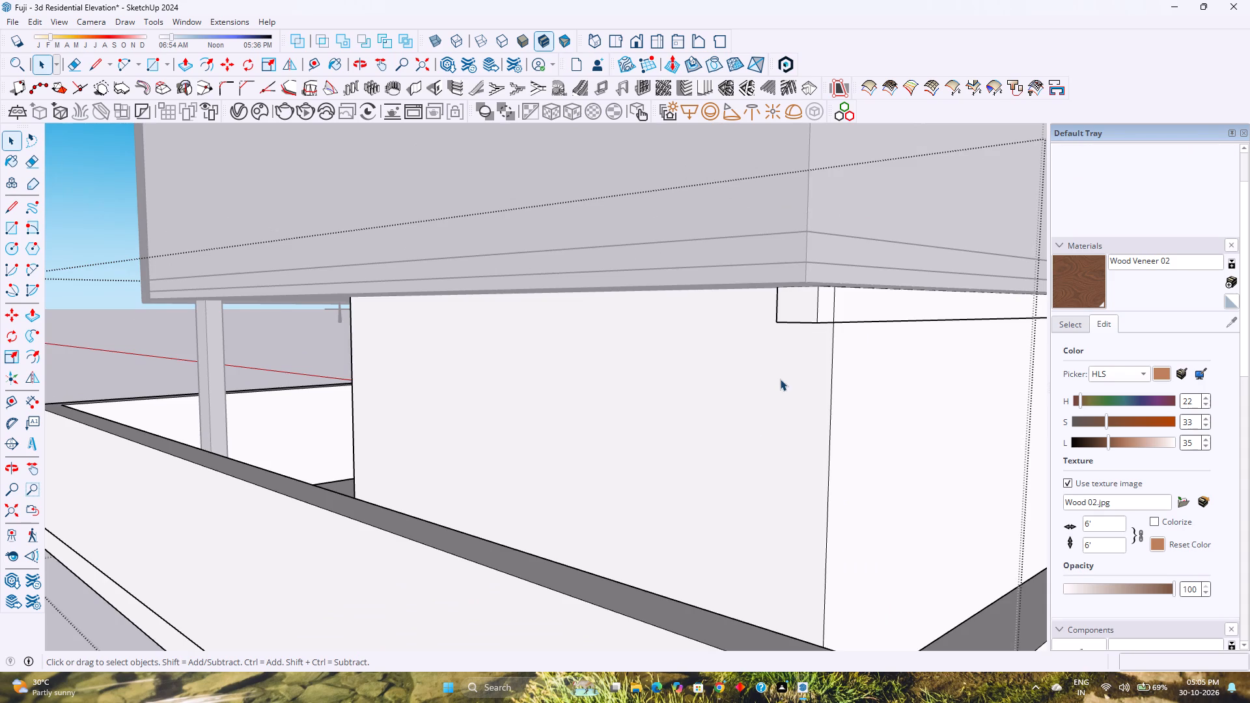
scroll(775, 367, "up", 1)
left_click(812, 291)
scroll(810, 301, "up", 5)
middle_click_drag(810, 301, 795, 302)
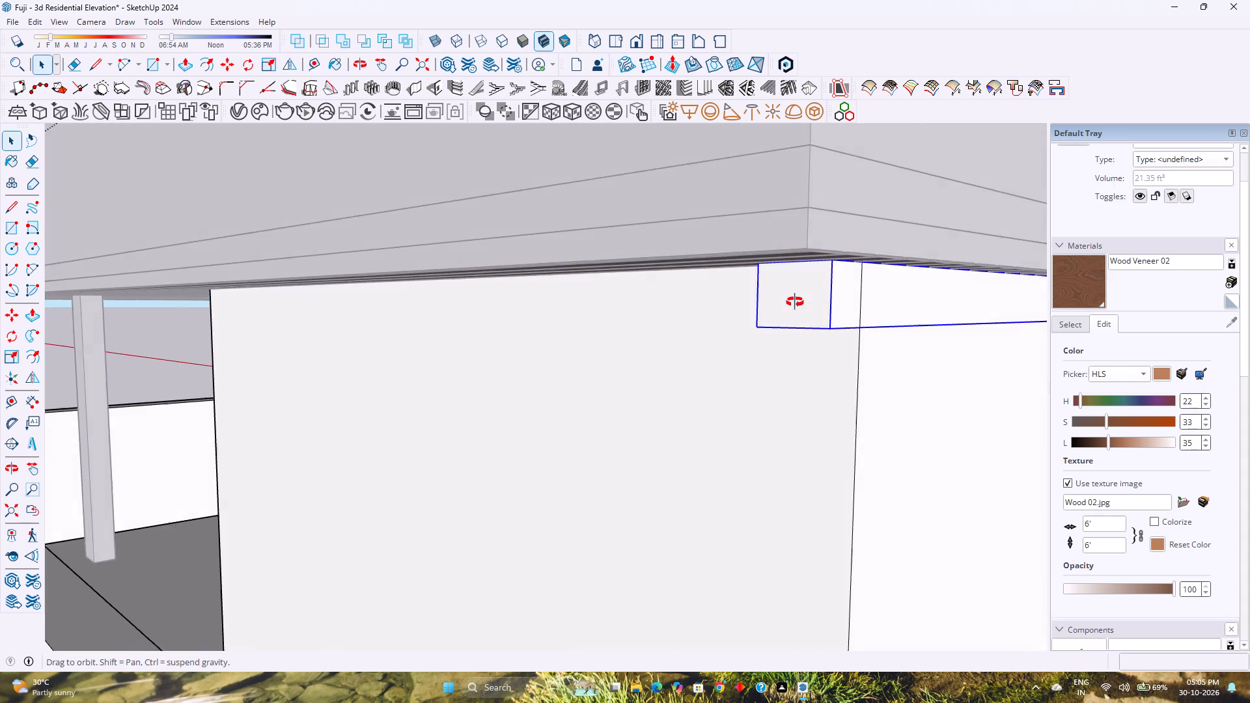
middle_click_drag(795, 302, 771, 296)
middle_click(771, 296)
double_click(806, 299)
key("p")
left_click(806, 299)
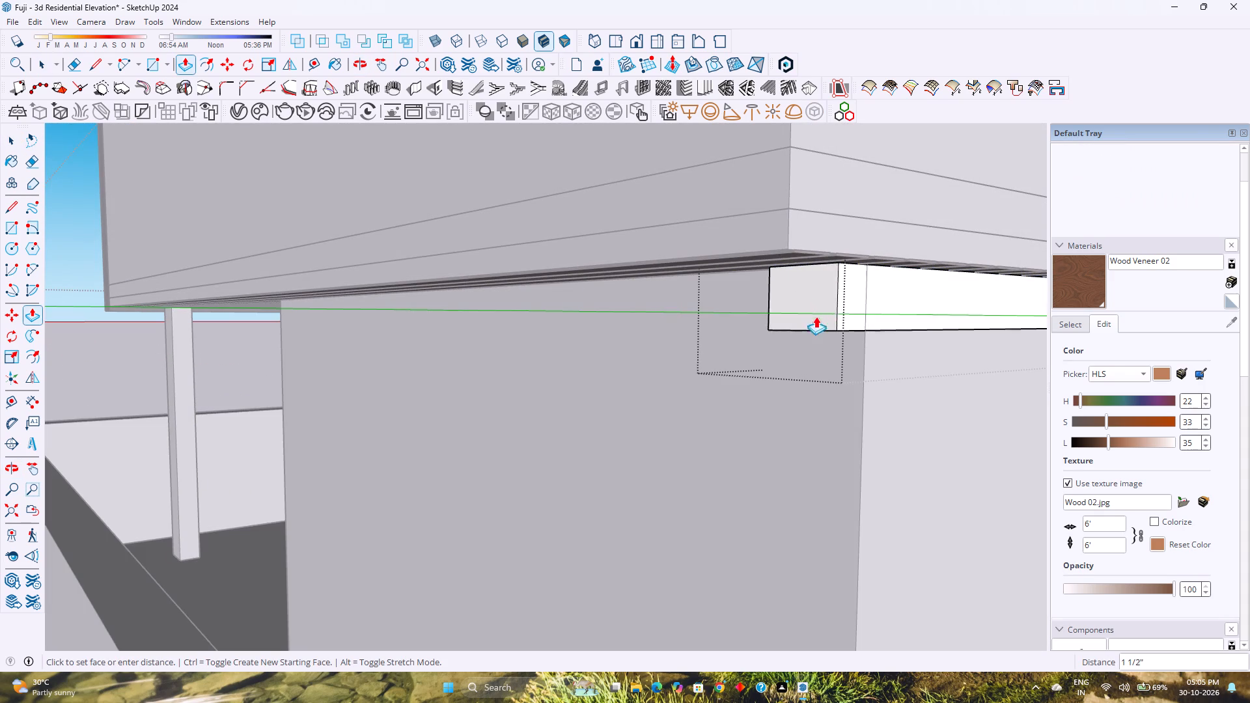
left_click(833, 365)
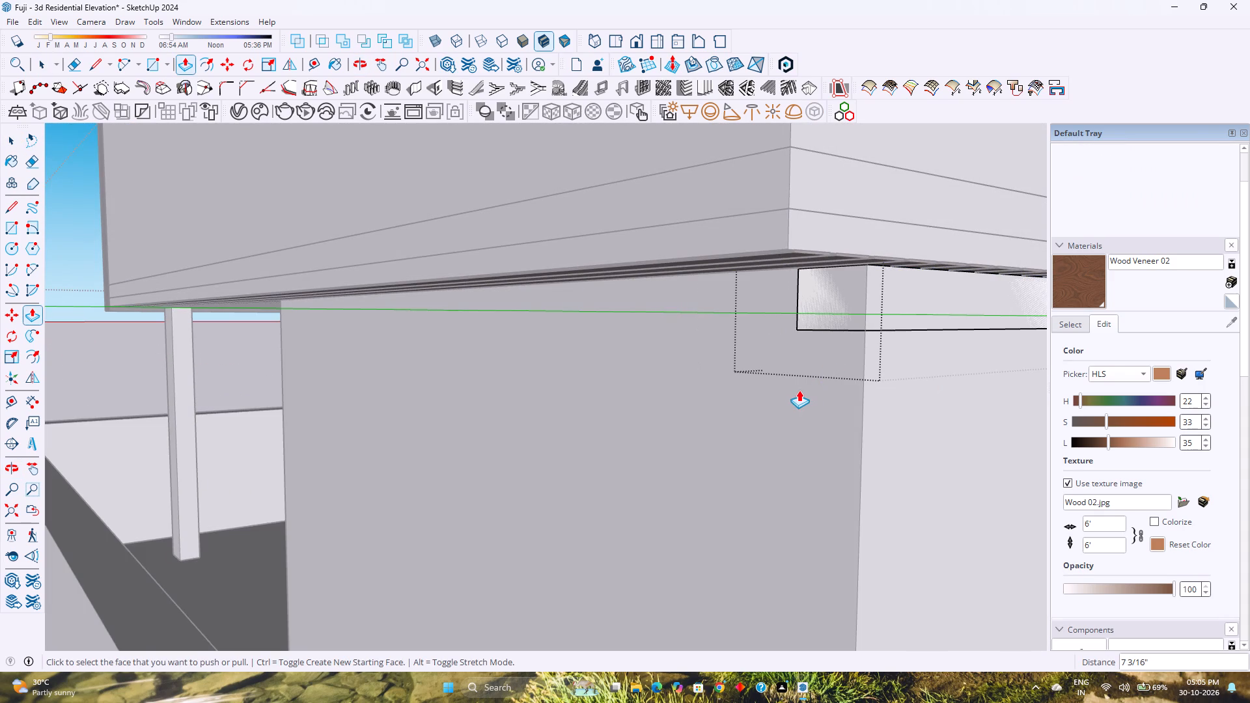
key("Escape")
Pull the beam's end face out 1'6" beyond the face of the ground-floor block.
left_click(828, 306)
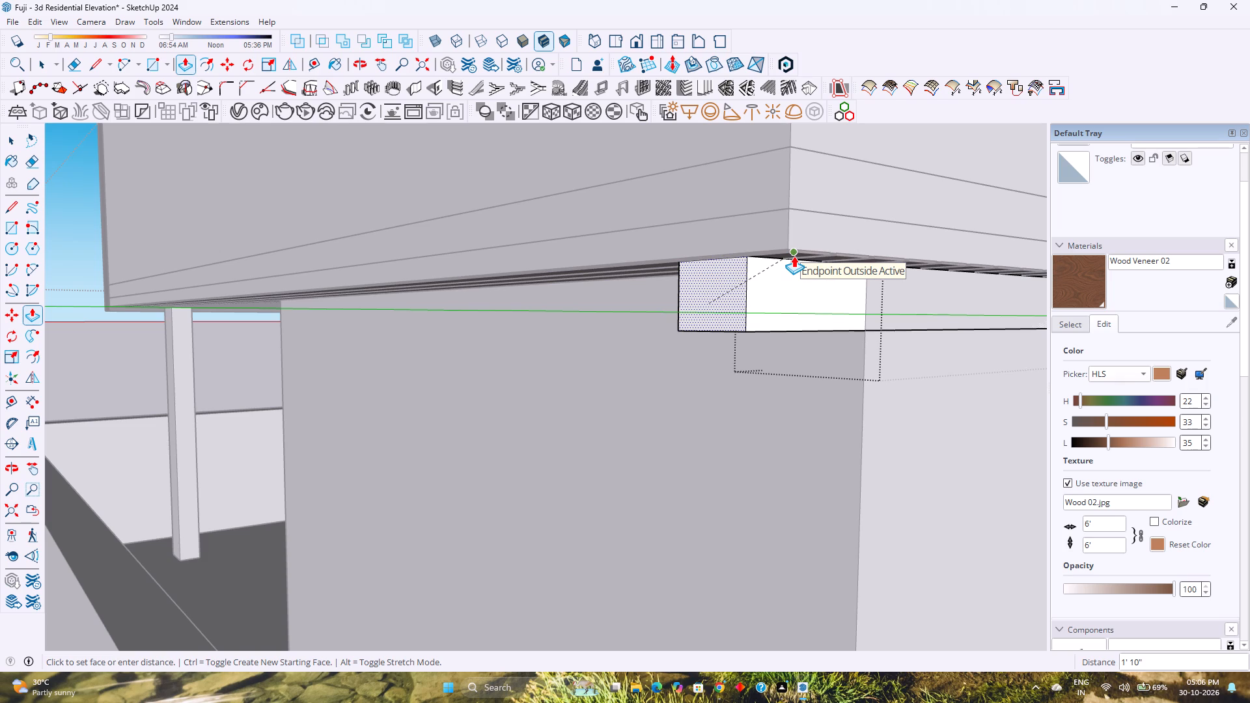
type("1'6")
key("shift+quotedbl")
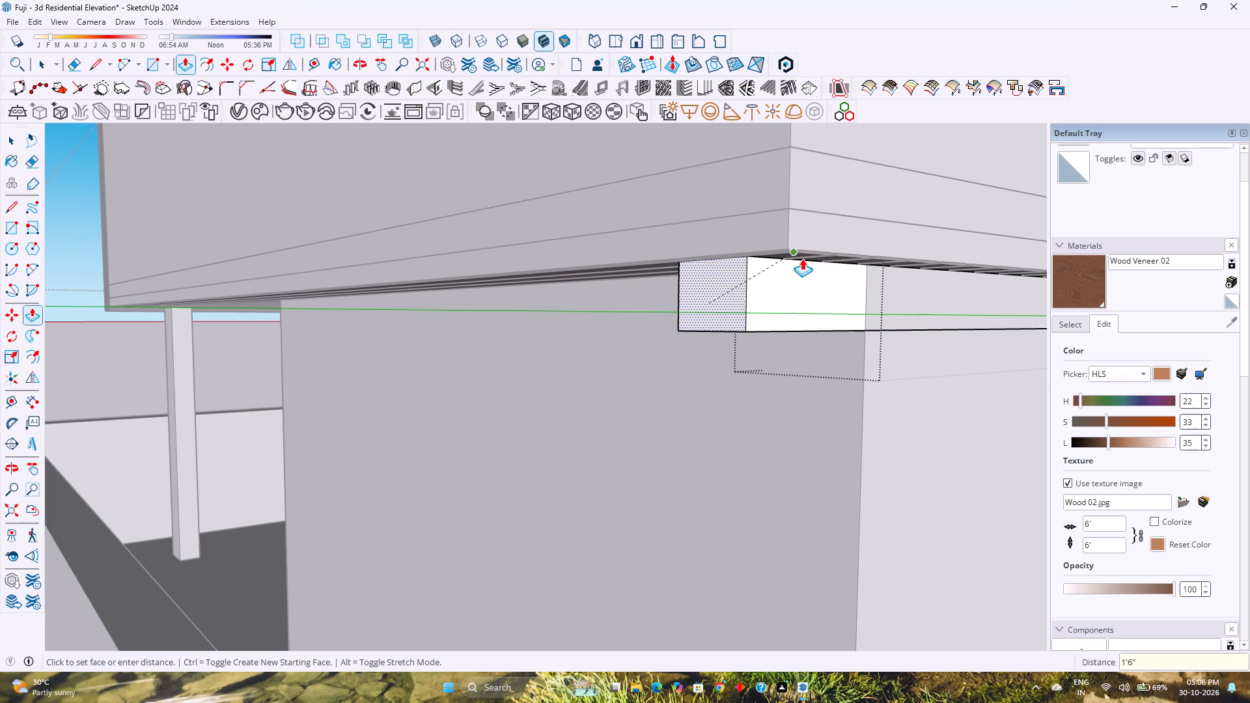
key("Return")
key("space")
key("Escape")
Examine the extended beam and ground-floor block from several sides of the building, ending on the front corner.
scroll(726, 326, "down", 3)
middle_click_drag(716, 355, 683, 337)
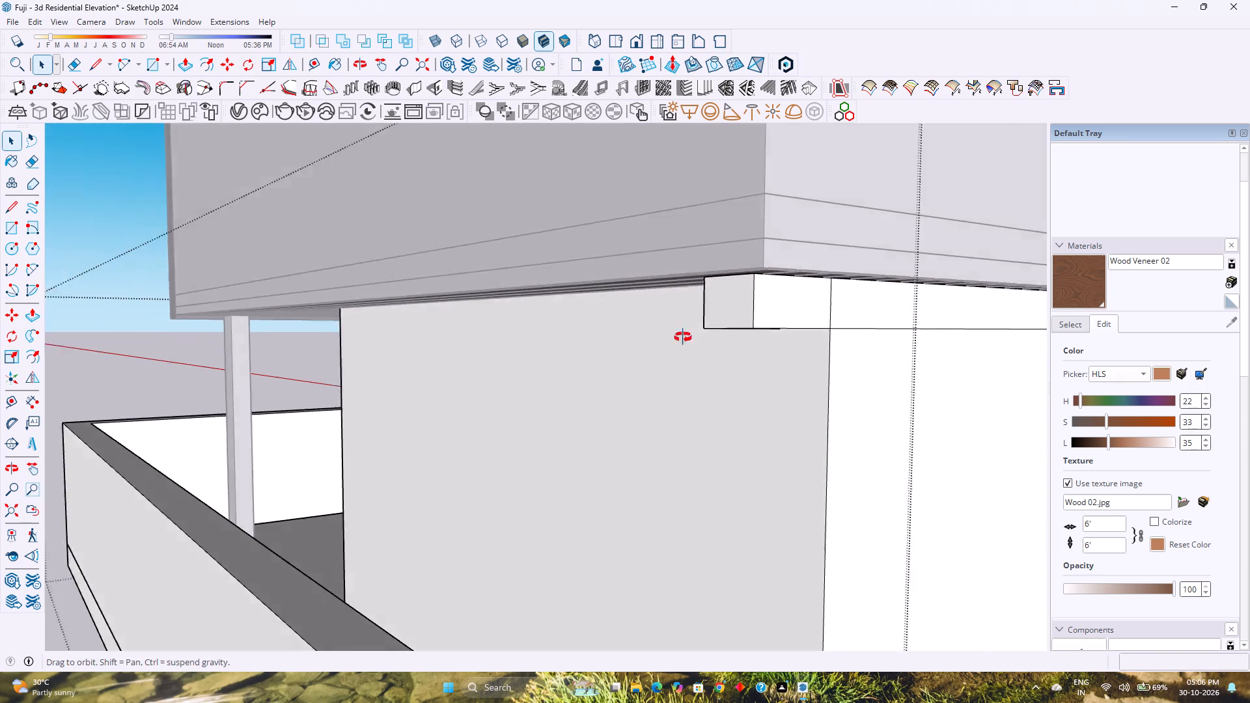
middle_click_drag(683, 337, 635, 302)
middle_click(635, 302)
scroll(635, 302, "down", 4)
middle_click_drag(587, 325, 893, 402)
scroll(825, 404, "down", 4)
middle_click_drag(686, 407, 564, 409, "shift")
middle_click_drag(556, 409, 549, 409, "shift")
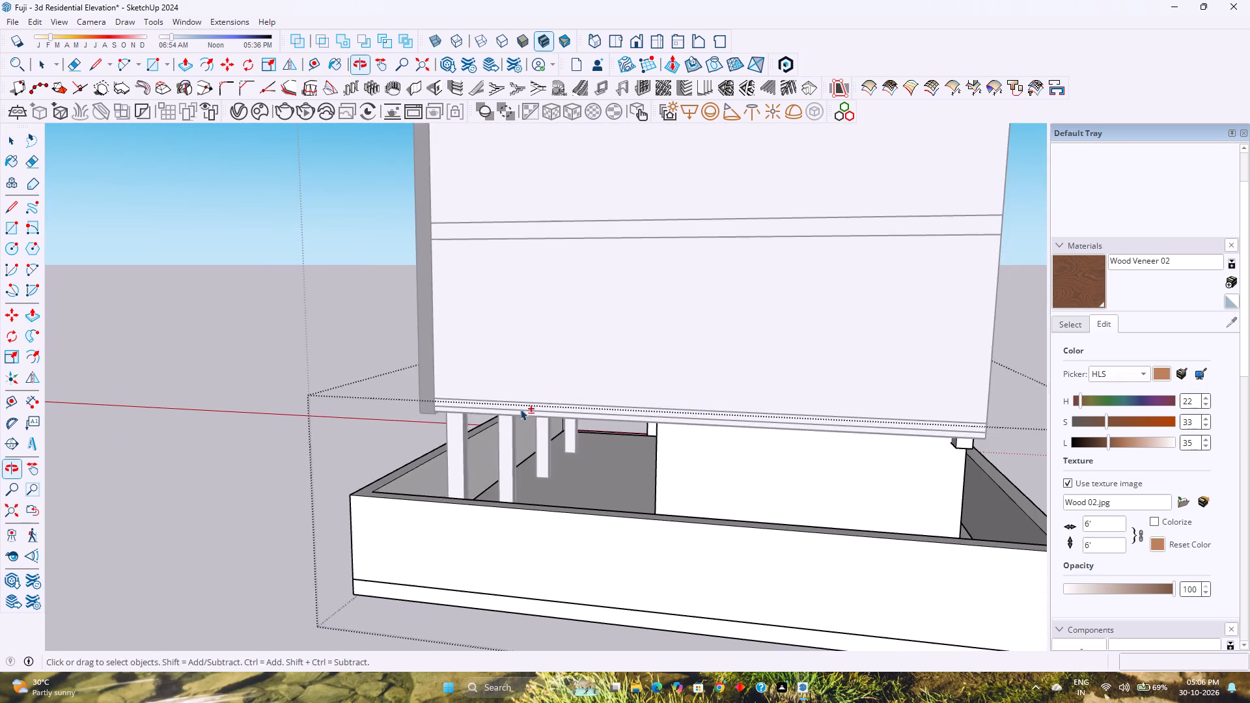
middle_click_drag(520, 410, 865, 415)
middle_click(881, 414)
middle_click_drag(673, 409, 506, 473, "shift")
middle_click_drag(497, 476, 490, 478, "shift")
middle_click_drag(448, 471, 857, 411)
middle_click_drag(868, 409, 874, 408)
middle_click_drag(598, 402, 533, 439, "shift")
middle_click(519, 447, "shift")
middle_click_drag(494, 447, 594, 434)
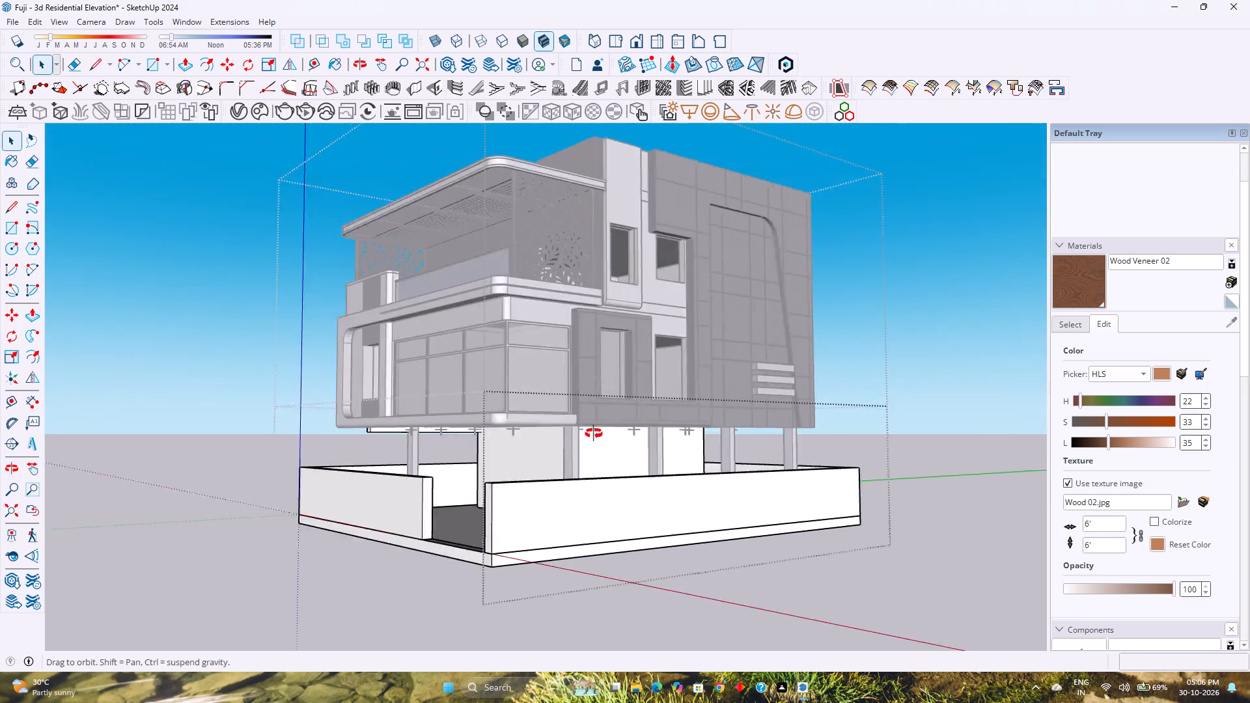
middle_click_drag(594, 434, 760, 417)
middle_click_drag(771, 417, 805, 417)
middle_click(810, 417)
middle_click_drag(641, 430, 559, 466)
middle_click(559, 467)
Close the ground-floor group, frame the building from its front corner and save the model.
key("Escape")
scroll(531, 468, "up", 2)
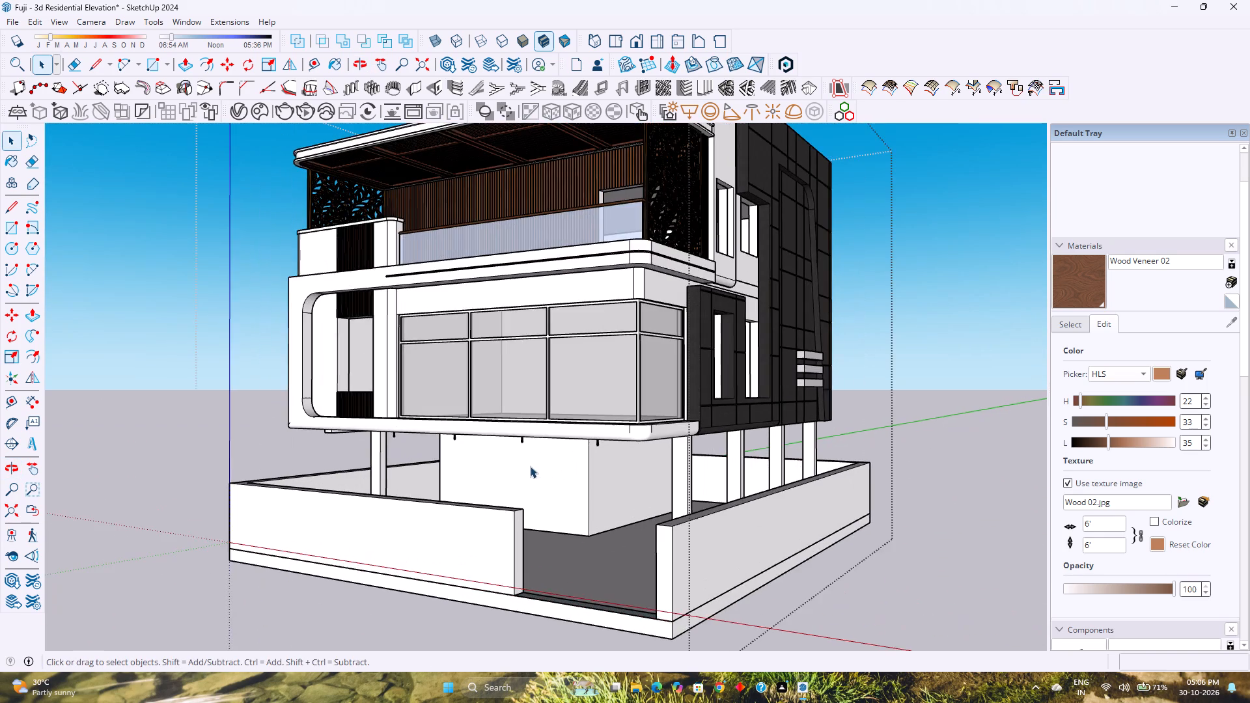
middle_click_drag(530, 465, 527, 477, "shift")
middle_click(527, 478, "shift")
middle_click_drag(525, 478, 546, 463)
middle_click(546, 463)
key("ctrl+s")
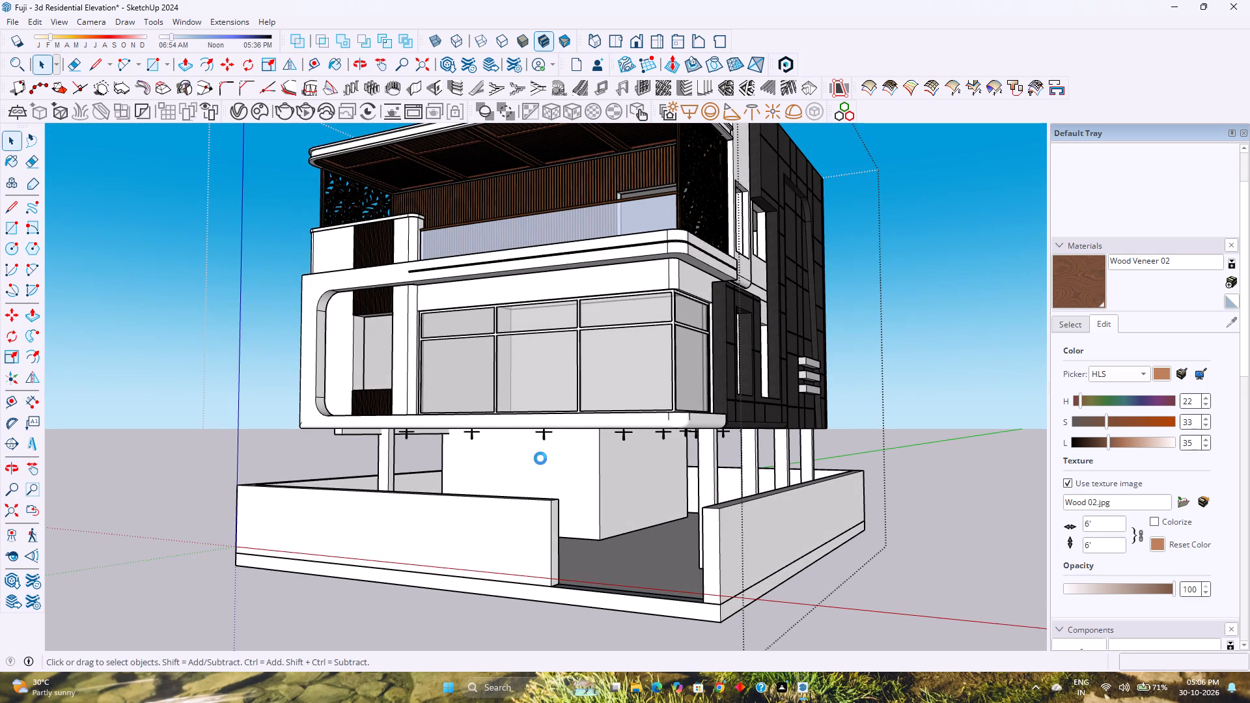
Review the front elevation, then inspect the compound wall, corner columns and underside of the slatted ceiling up close.
scroll(574, 486, "down", 1)
scroll(624, 512, "down", 7)
middle_click_drag(550, 499, 607, 486)
middle_click(608, 486)
scroll(625, 480, "down", 2)
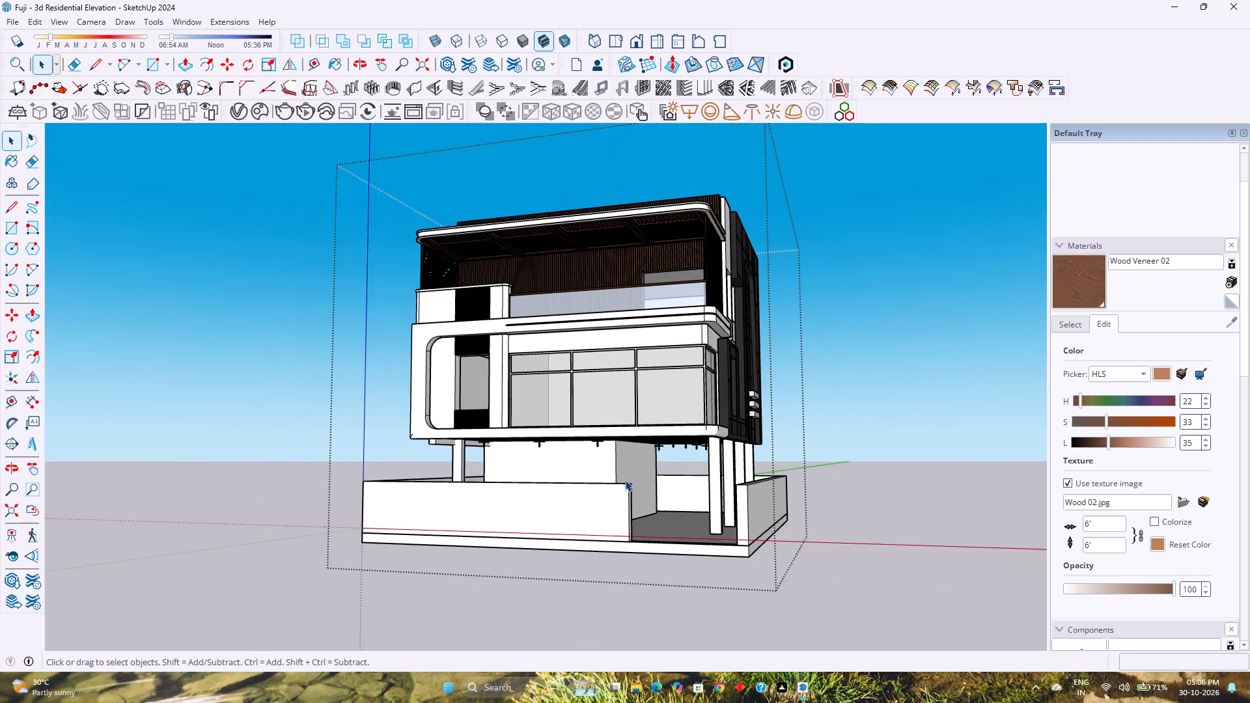
middle_click_drag(612, 503, 555, 523)
middle_click(555, 523)
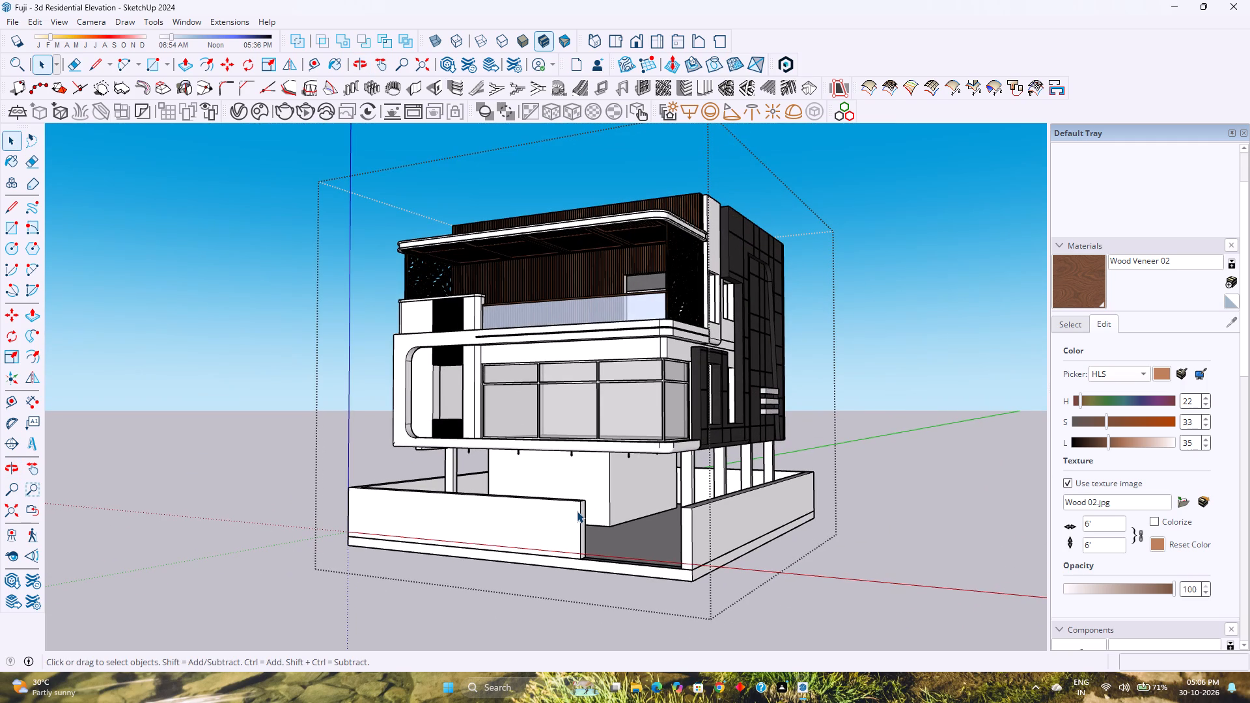
scroll(628, 516, "up", 6)
middle_click_drag(620, 516, 568, 549)
middle_click(568, 549)
middle_click_drag(568, 549, 578, 548)
middle_click(578, 548)
middle_click(580, 548)
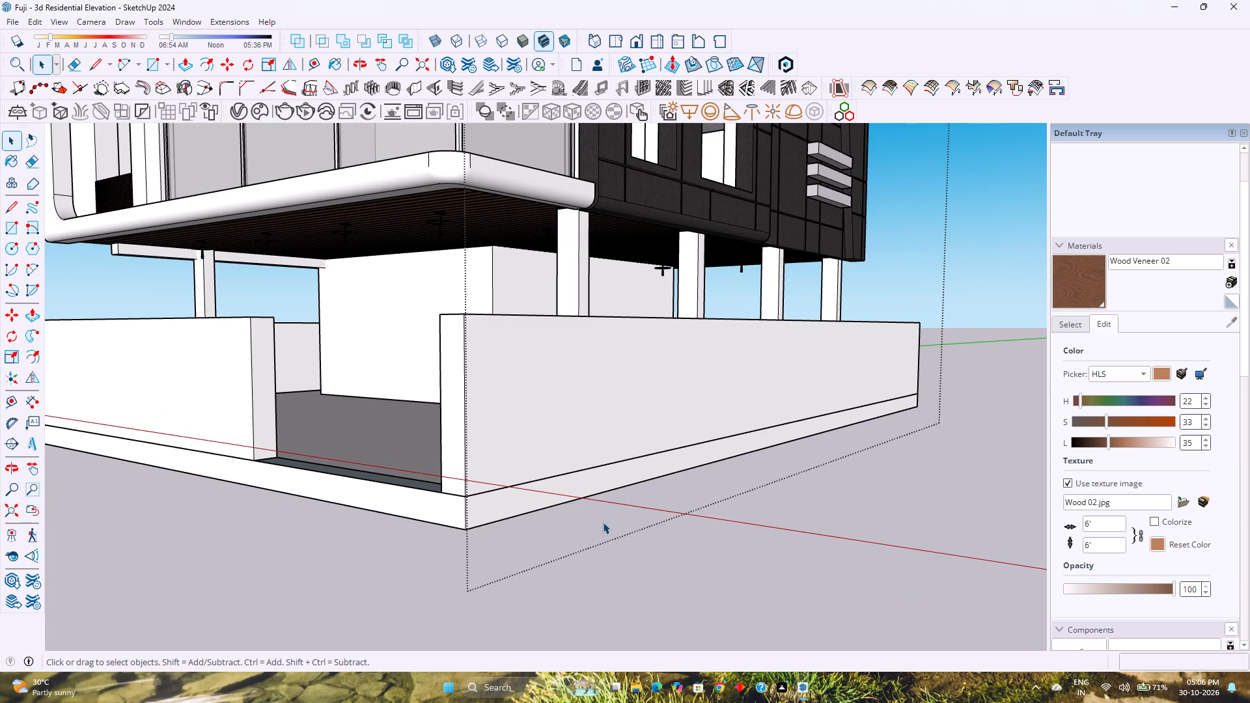
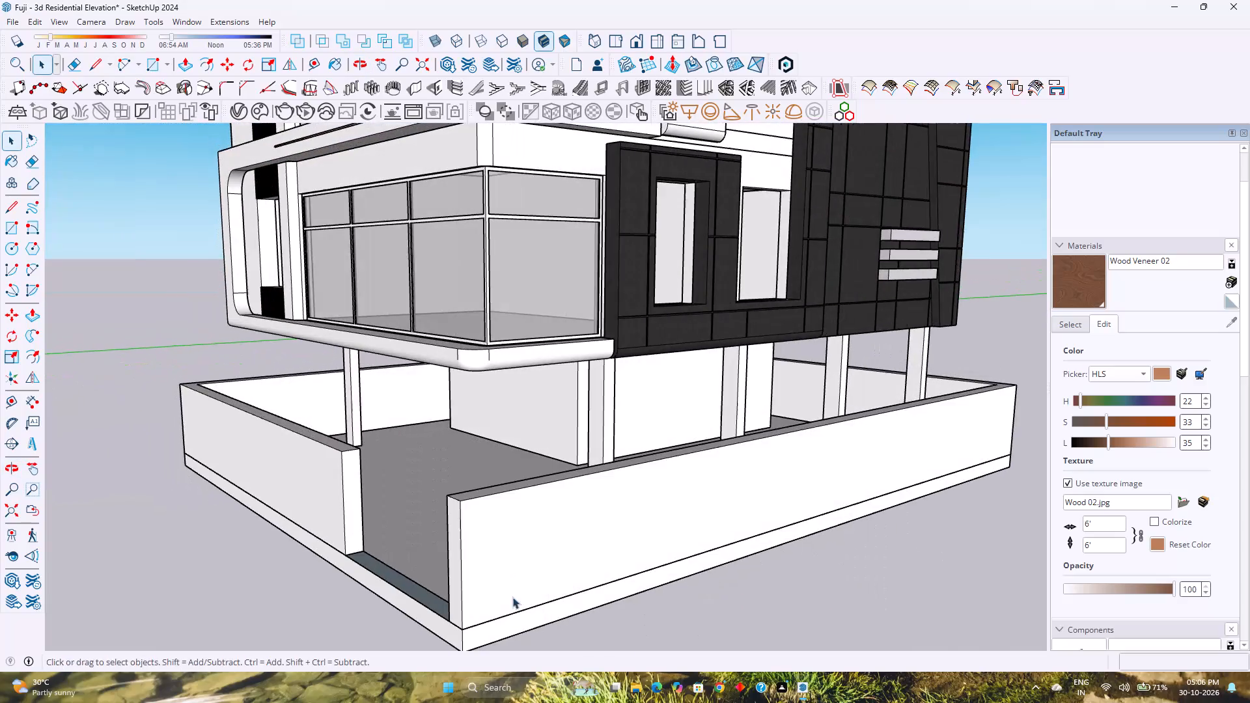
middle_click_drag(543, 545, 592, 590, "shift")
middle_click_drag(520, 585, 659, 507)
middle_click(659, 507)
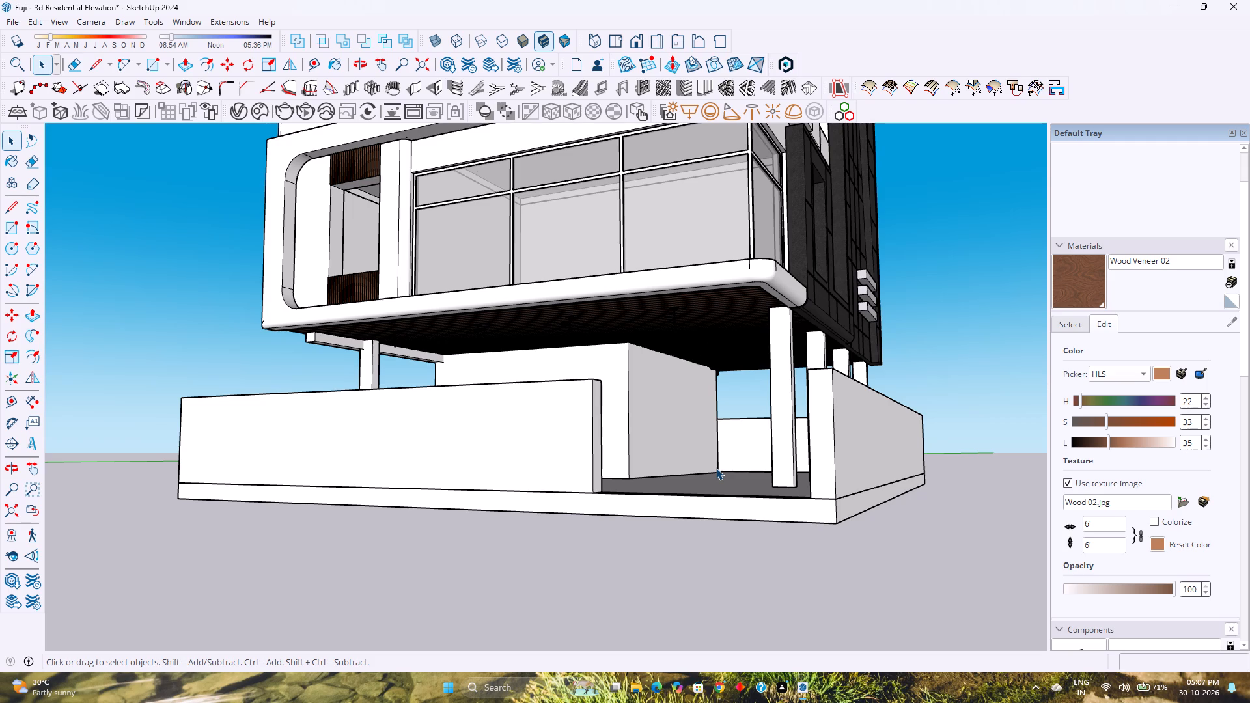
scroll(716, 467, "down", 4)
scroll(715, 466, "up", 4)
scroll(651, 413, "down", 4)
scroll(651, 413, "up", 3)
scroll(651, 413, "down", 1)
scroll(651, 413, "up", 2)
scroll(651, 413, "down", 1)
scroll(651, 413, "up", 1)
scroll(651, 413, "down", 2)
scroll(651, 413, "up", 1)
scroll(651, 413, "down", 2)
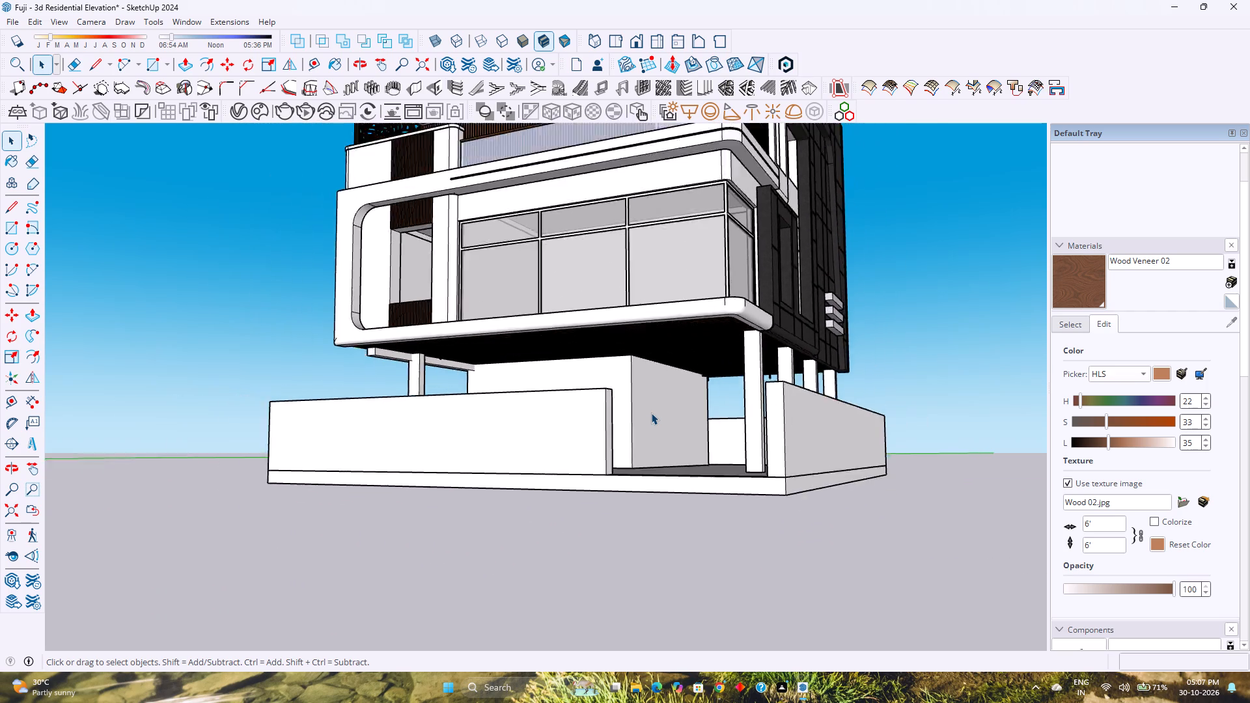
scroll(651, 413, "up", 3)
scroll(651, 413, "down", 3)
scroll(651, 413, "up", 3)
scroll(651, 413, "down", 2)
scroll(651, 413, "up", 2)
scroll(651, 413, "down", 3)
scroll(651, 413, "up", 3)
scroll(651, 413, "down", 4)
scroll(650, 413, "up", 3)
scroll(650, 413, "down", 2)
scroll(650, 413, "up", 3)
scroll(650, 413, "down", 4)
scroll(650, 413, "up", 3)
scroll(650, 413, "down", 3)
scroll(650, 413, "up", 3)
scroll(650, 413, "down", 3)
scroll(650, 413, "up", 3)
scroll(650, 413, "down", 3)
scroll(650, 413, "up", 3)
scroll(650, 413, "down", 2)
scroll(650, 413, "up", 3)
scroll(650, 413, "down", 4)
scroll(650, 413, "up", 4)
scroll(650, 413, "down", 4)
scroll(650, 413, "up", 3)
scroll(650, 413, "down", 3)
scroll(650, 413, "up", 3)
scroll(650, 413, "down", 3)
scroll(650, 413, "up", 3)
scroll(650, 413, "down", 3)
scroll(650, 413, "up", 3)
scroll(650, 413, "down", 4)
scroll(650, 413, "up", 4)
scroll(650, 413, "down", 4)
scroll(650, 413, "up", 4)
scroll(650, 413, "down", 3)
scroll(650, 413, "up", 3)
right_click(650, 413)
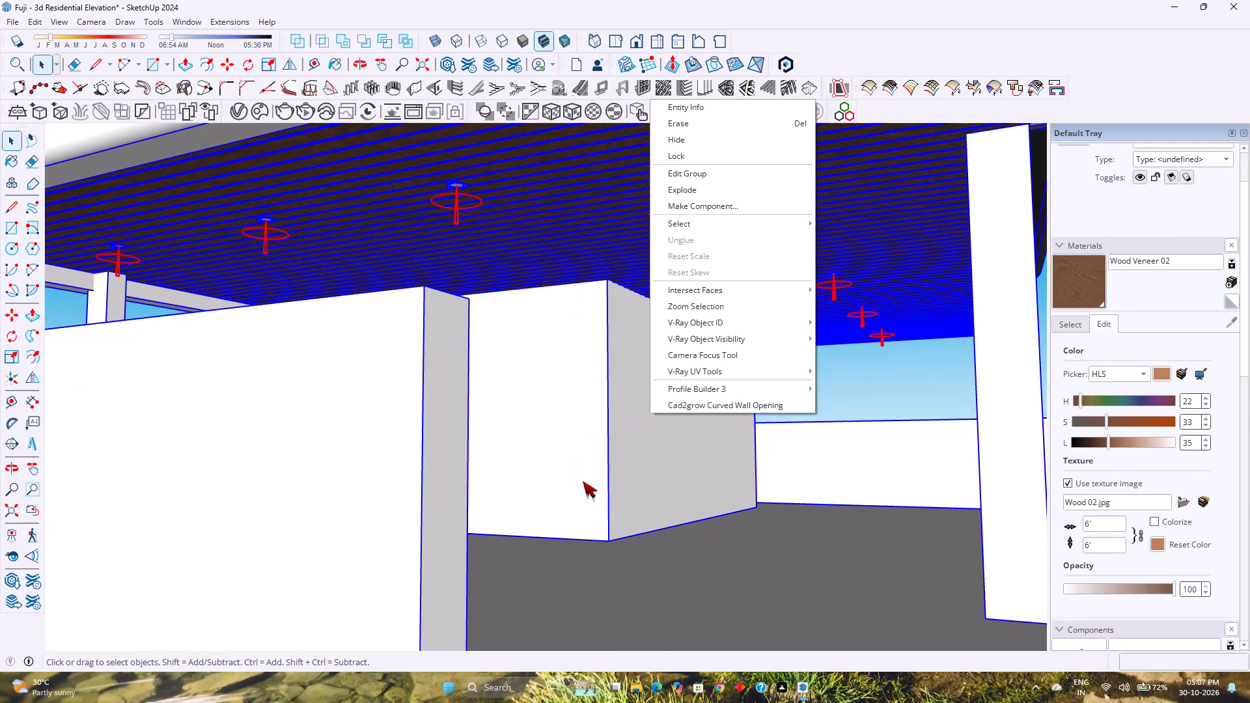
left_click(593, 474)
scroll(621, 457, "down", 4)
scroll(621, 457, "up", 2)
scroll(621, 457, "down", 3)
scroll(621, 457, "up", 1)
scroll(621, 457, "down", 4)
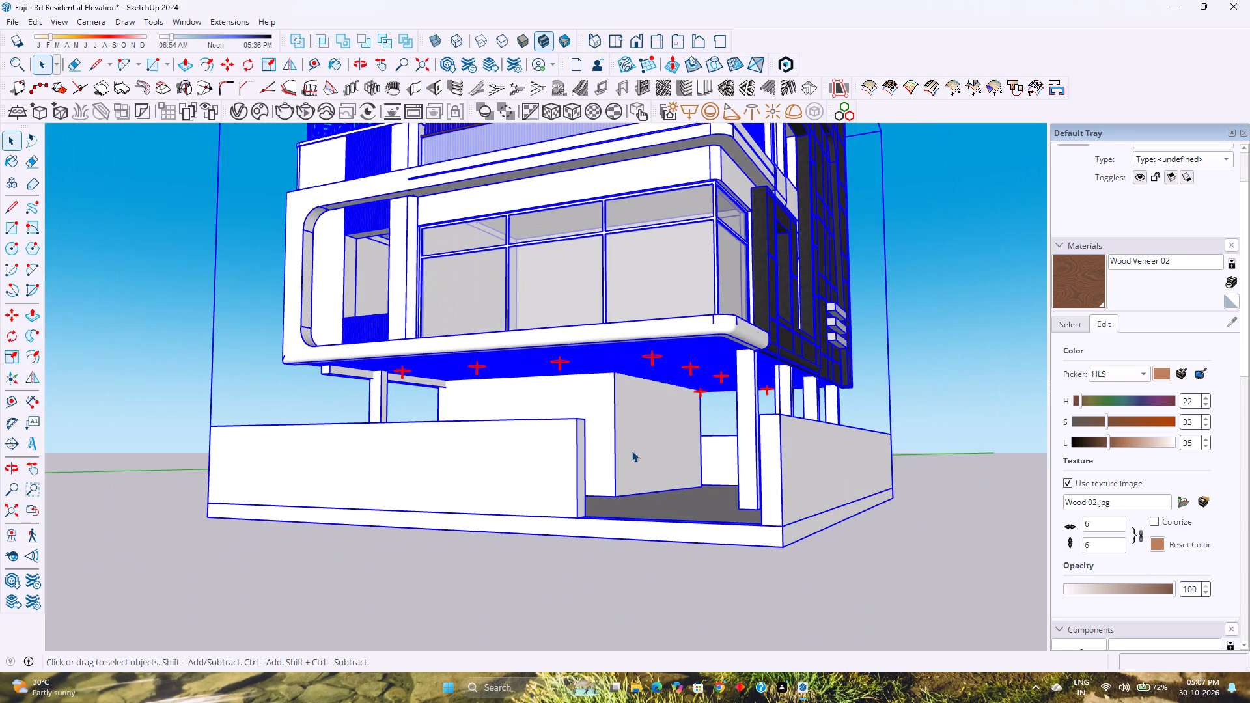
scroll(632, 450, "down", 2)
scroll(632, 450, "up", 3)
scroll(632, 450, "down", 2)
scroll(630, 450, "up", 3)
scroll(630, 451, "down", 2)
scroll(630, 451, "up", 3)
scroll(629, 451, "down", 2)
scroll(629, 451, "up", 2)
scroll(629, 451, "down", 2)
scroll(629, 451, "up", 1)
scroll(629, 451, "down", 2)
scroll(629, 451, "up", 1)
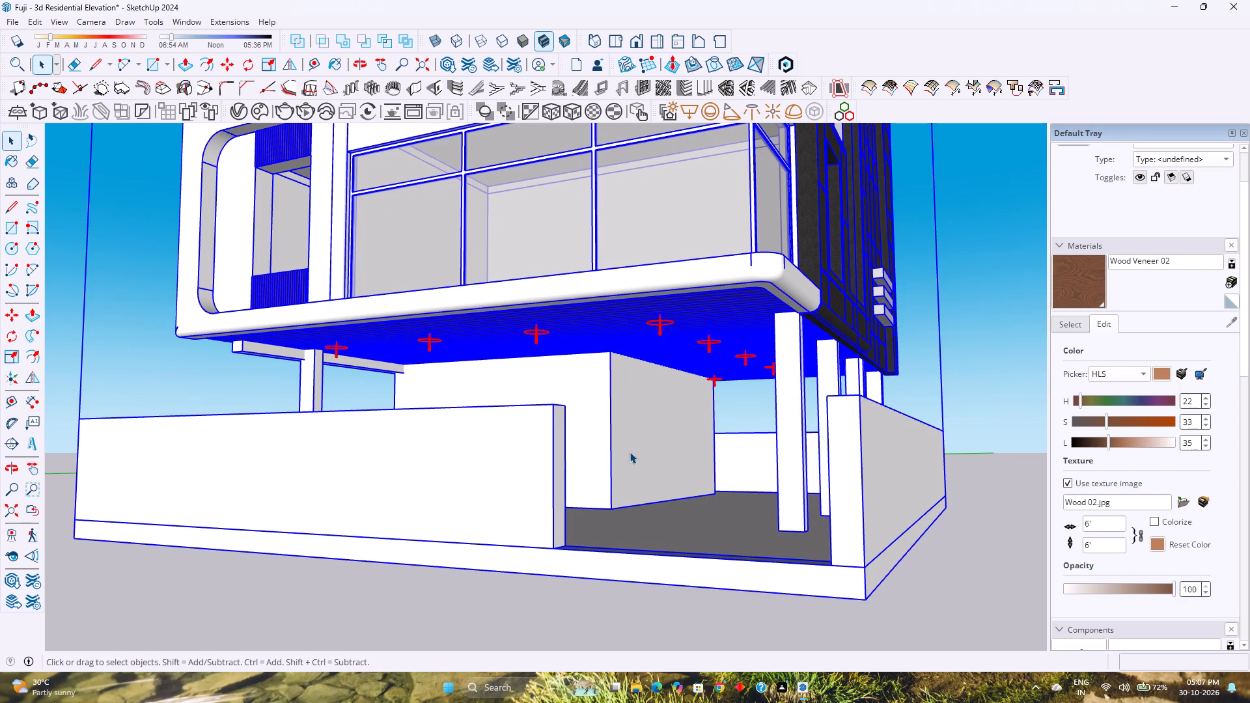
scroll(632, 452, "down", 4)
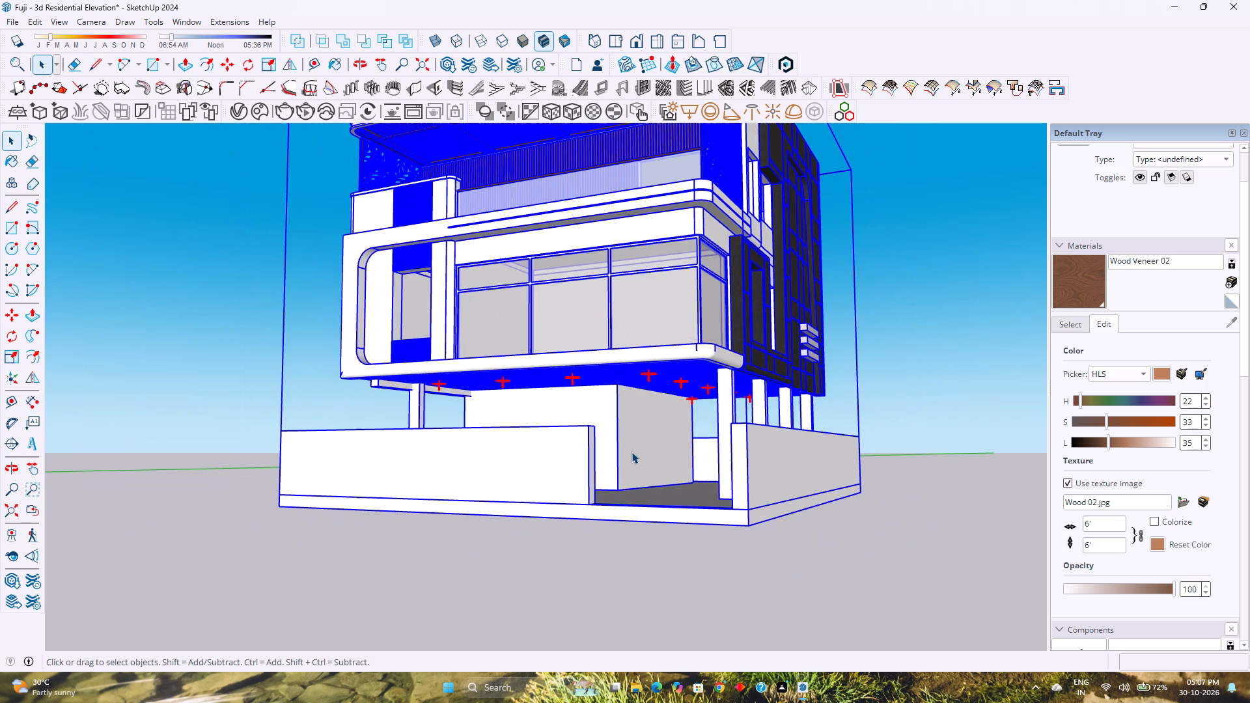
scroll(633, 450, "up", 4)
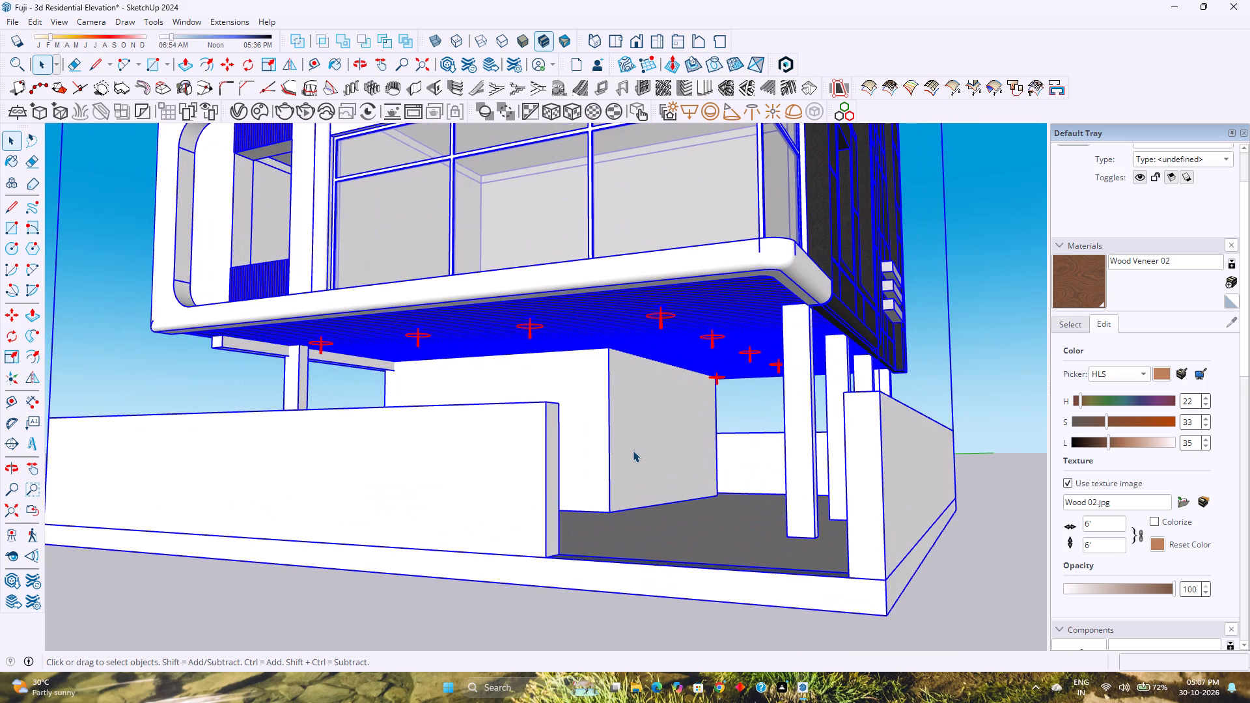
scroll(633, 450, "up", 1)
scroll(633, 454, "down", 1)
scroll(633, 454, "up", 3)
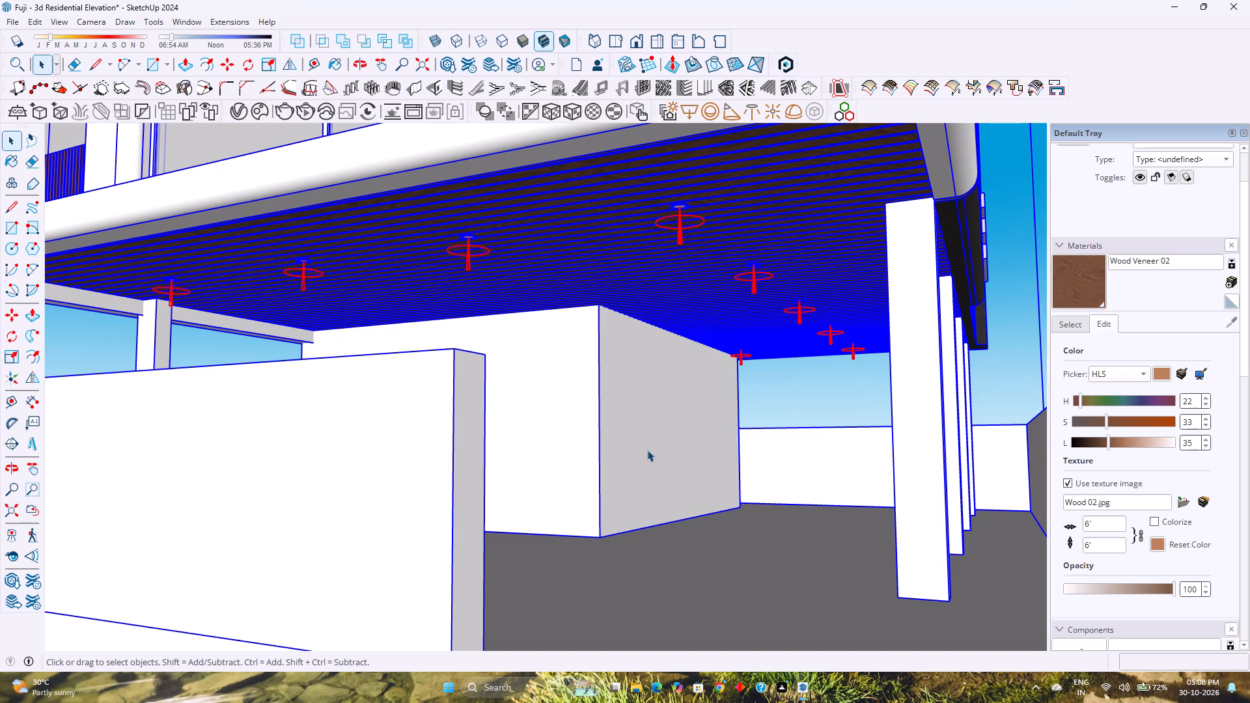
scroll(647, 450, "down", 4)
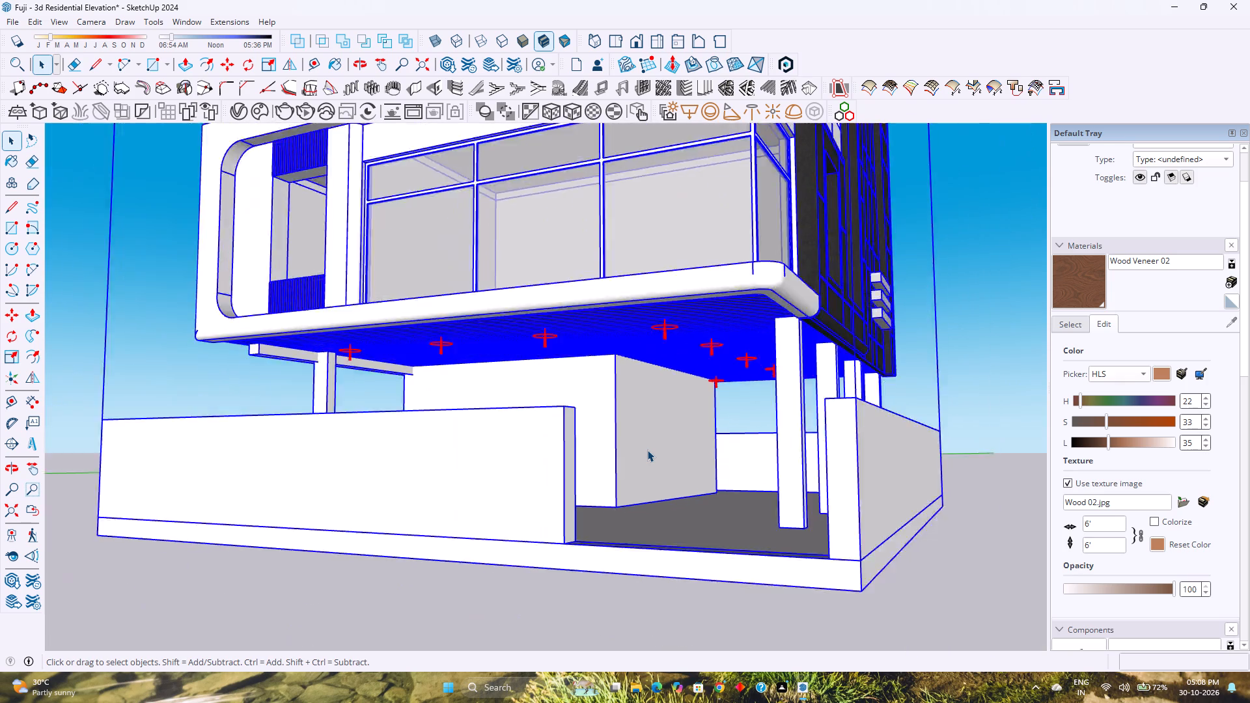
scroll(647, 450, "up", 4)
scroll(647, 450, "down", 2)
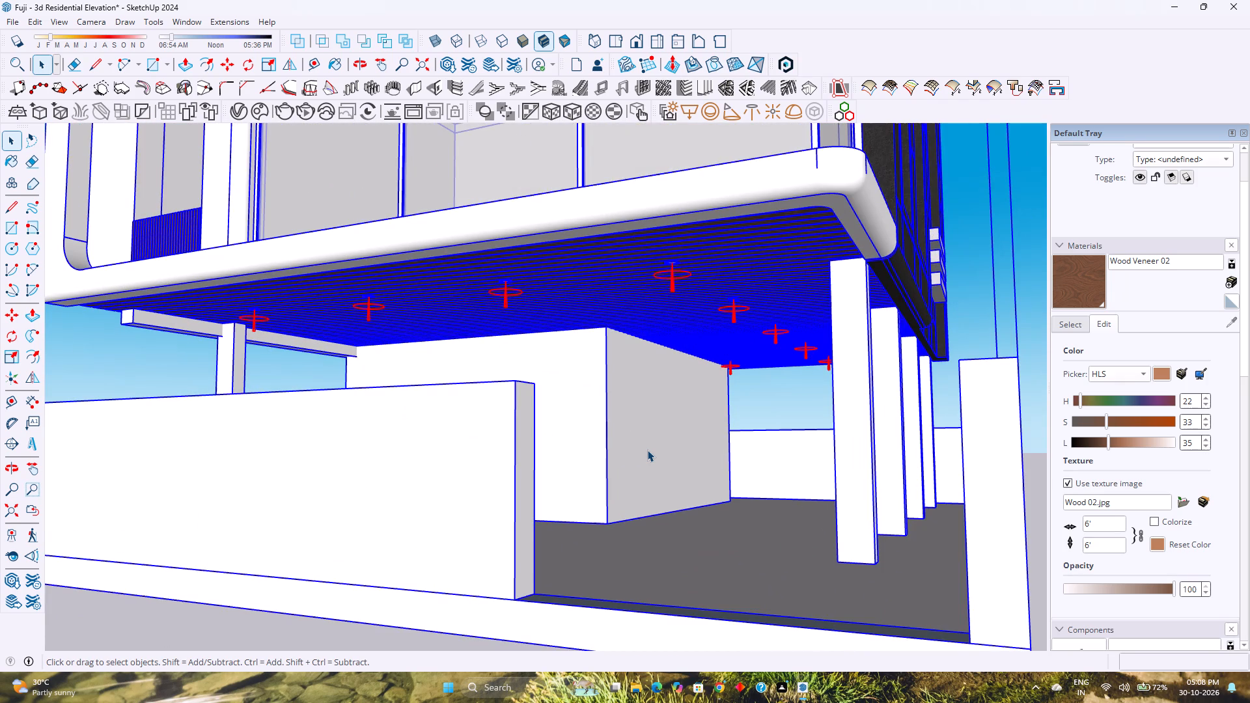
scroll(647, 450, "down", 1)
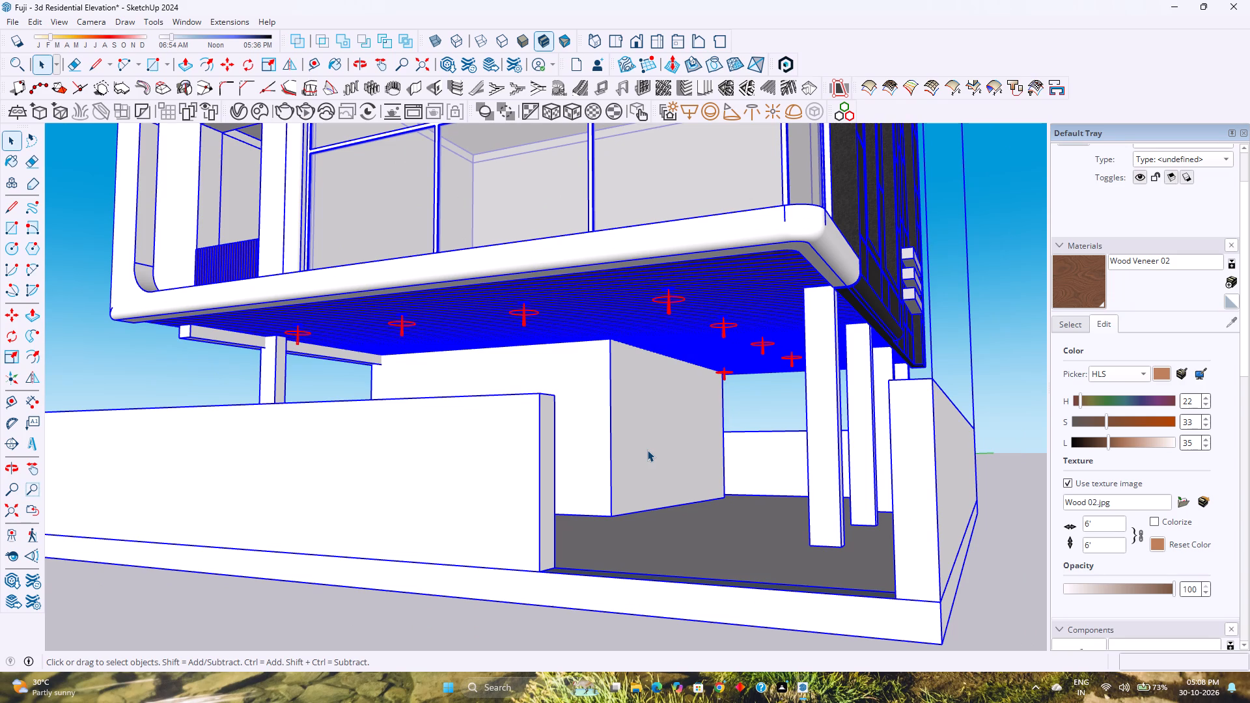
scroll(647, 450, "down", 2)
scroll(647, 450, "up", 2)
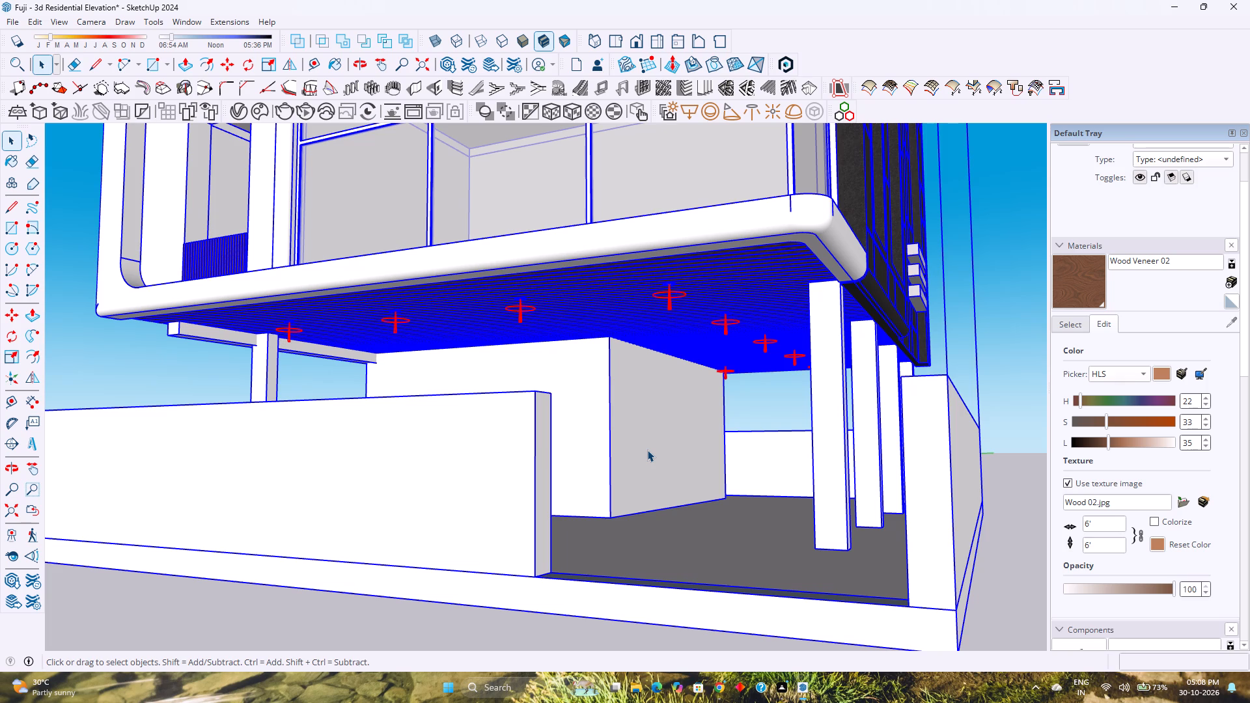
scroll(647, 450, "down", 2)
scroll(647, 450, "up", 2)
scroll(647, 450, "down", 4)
Open the building group and the nested ground-floor block inside the compound wall for editing.
double_click(647, 450)
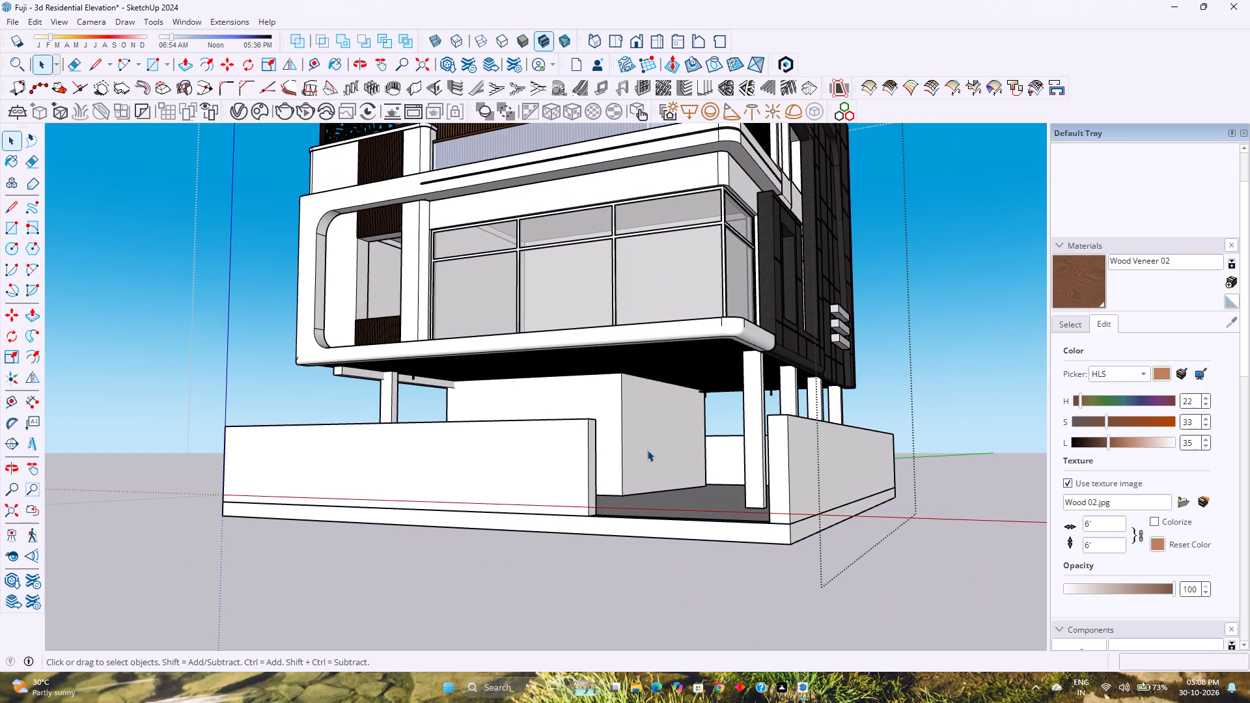
scroll(647, 450, "down", 4)
scroll(647, 450, "up", 5)
scroll(647, 450, "down", 1)
scroll(647, 450, "up", 3)
scroll(647, 450, "down", 4)
scroll(605, 499, "up", 1)
middle_click_drag(605, 498, 646, 450)
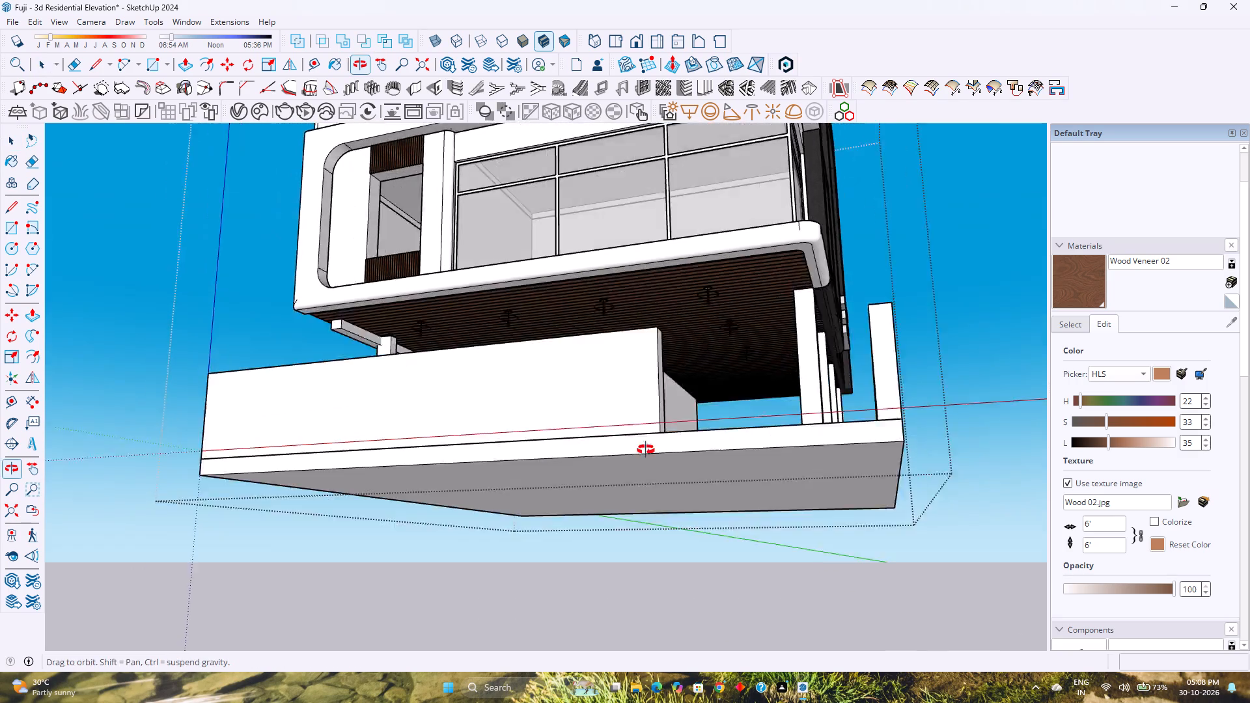
middle_click_drag(646, 450, 665, 415)
middle_click_drag(665, 411, 554, 563)
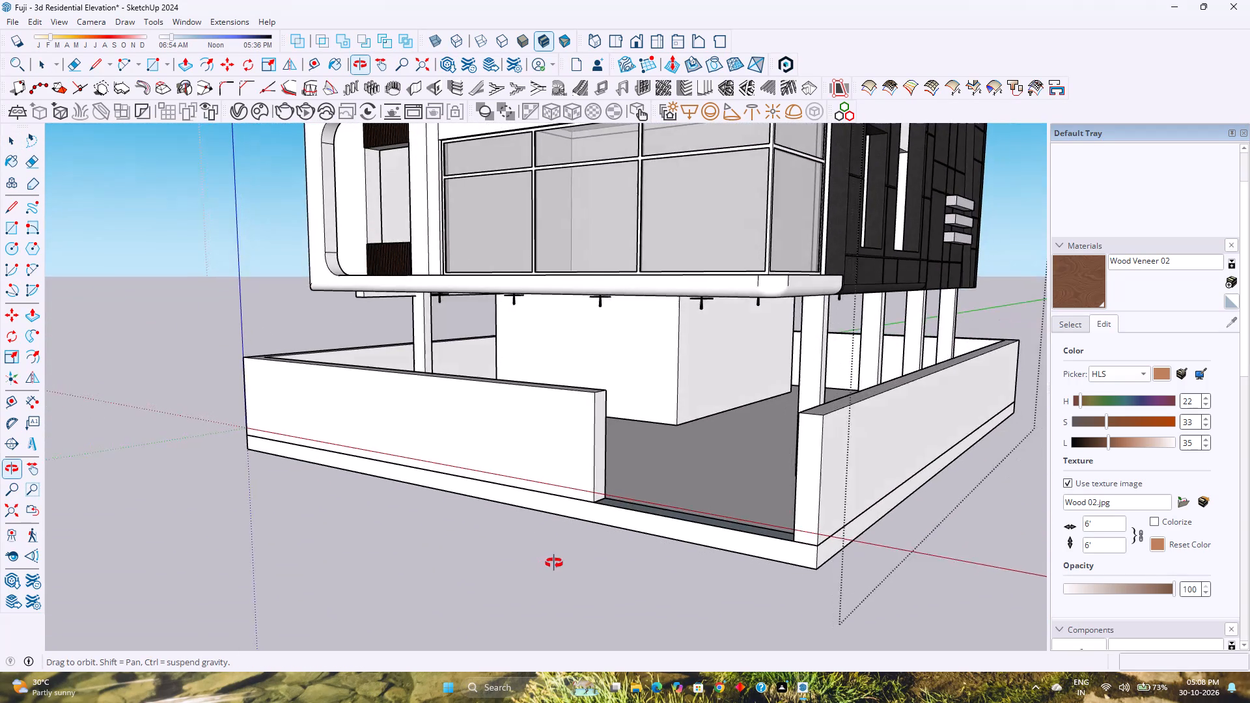
middle_click_drag(554, 563, 556, 562)
middle_click(556, 562)
scroll(561, 524, "down", 2)
scroll(636, 419, "up", 1)
double_click(701, 387)
scroll(701, 387, "up", 3)
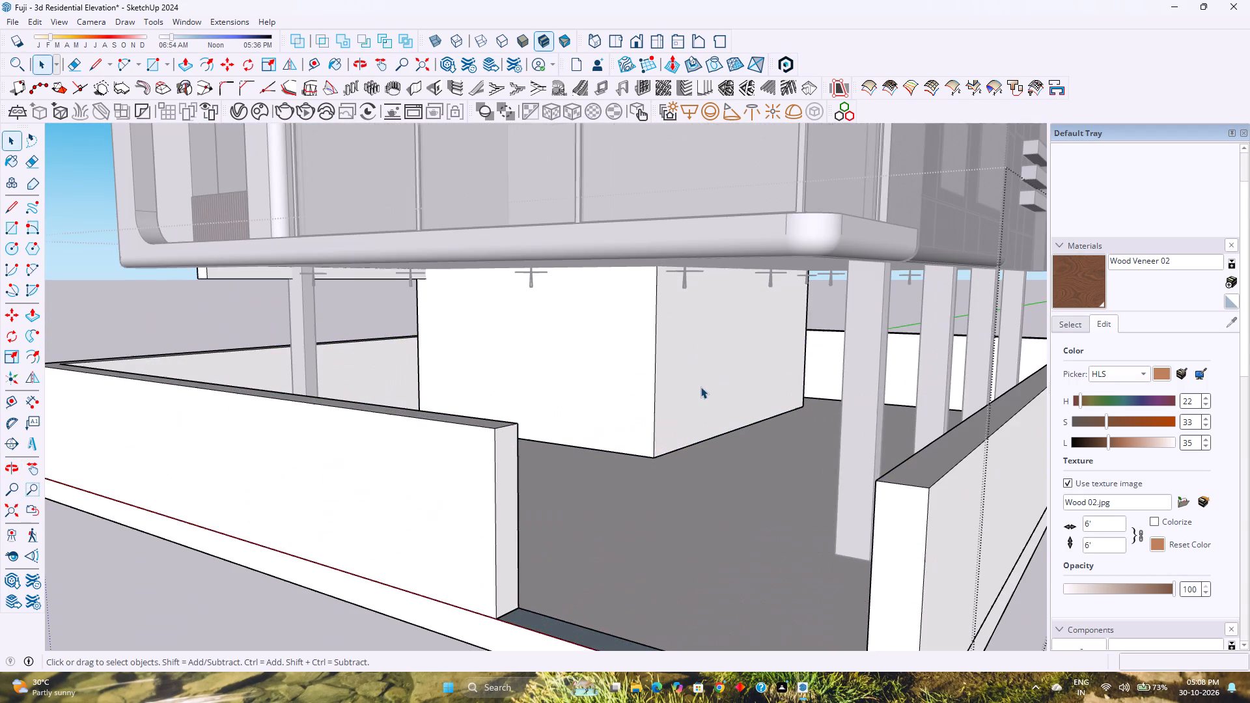
double_click(698, 385)
Place vertical guides on the block's side face, one 6' from the front corner edge and another 7'6" beyond it.
left_click(698, 385)
scroll(700, 386, "up", 3)
left_click(700, 386)
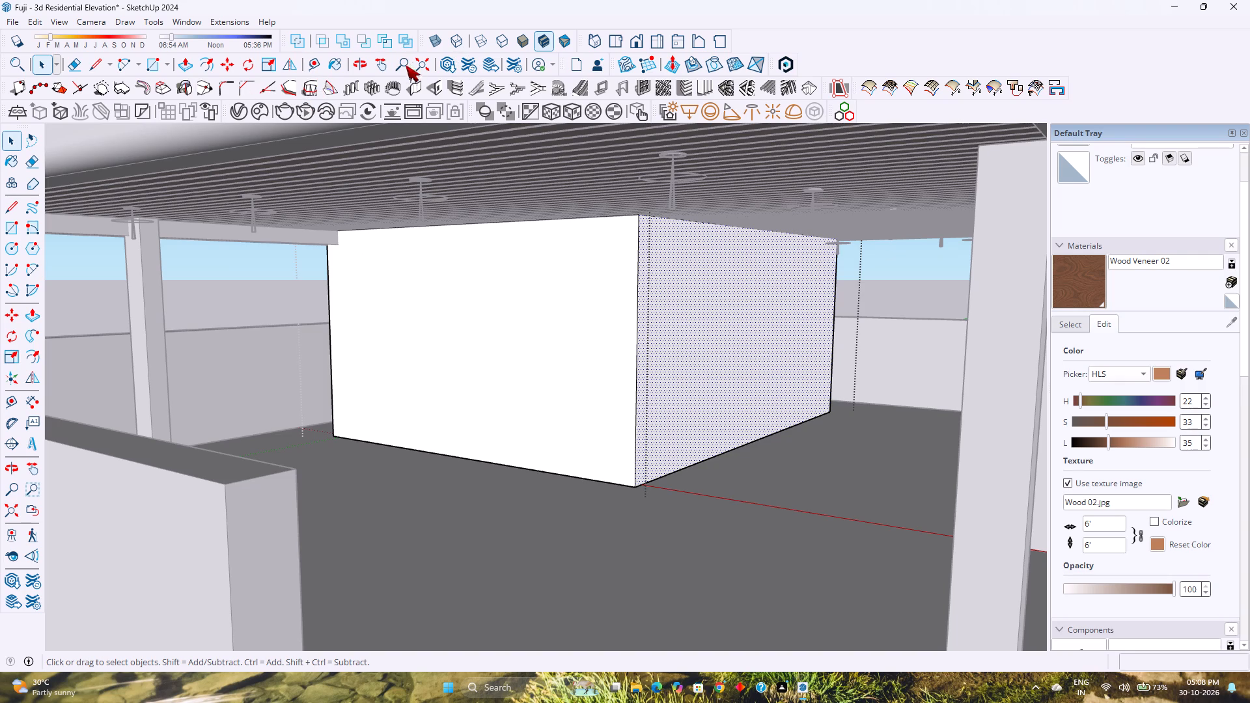
left_click(318, 68)
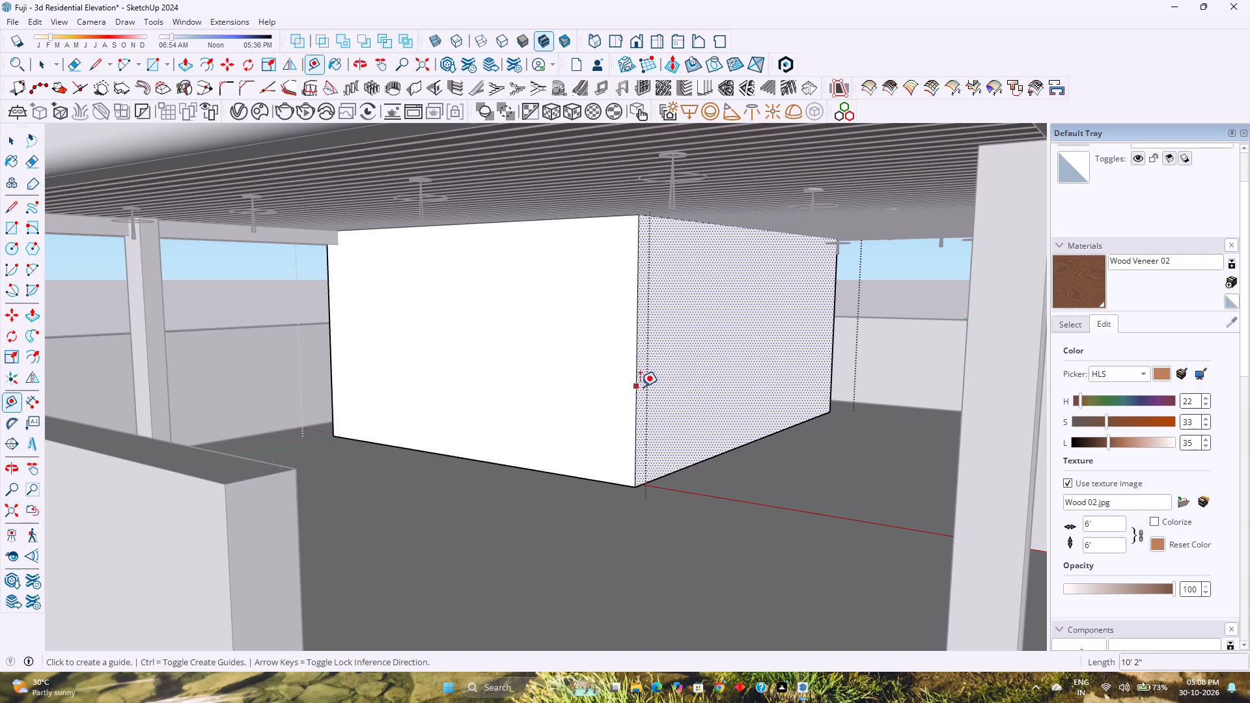
left_click(640, 387)
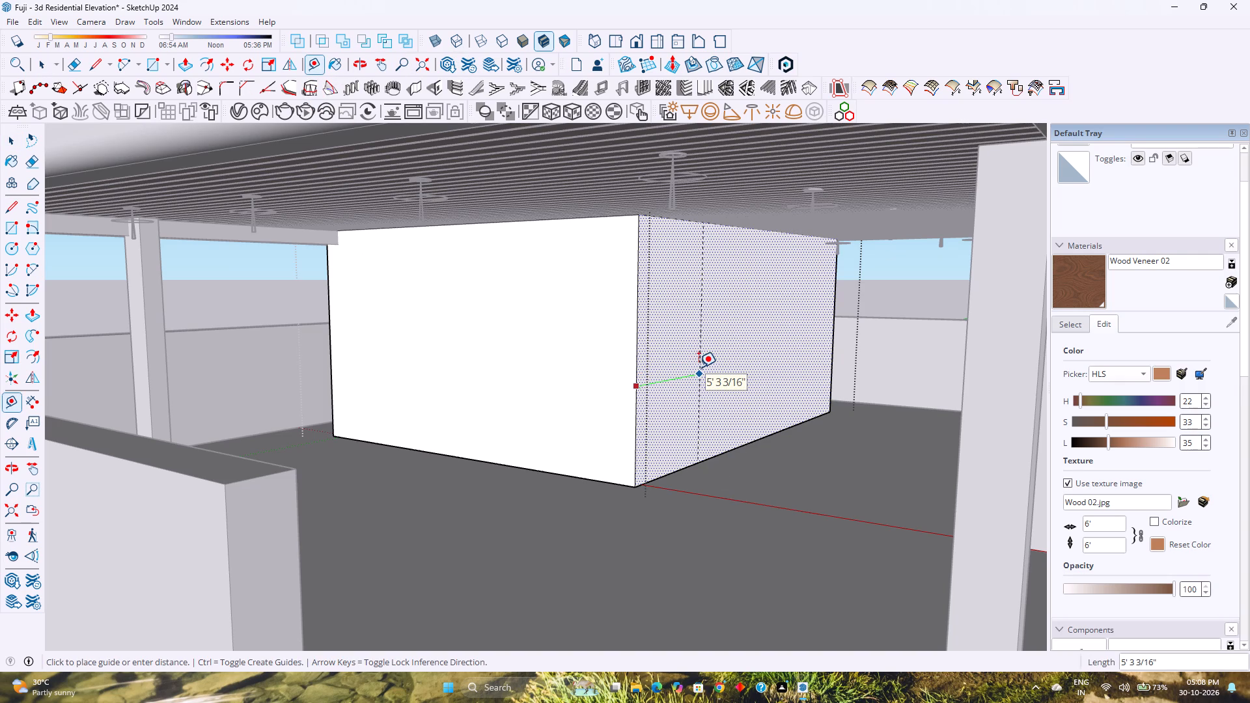
type("6'")
key("Return")
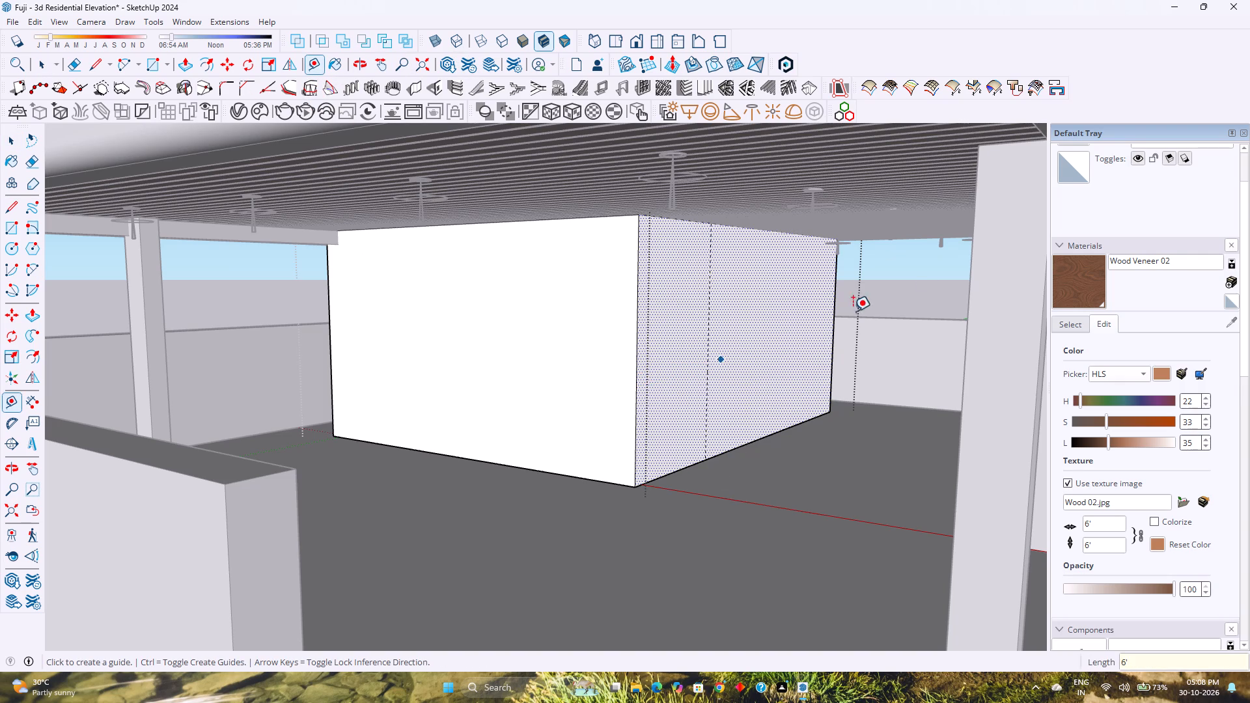
left_click(710, 335)
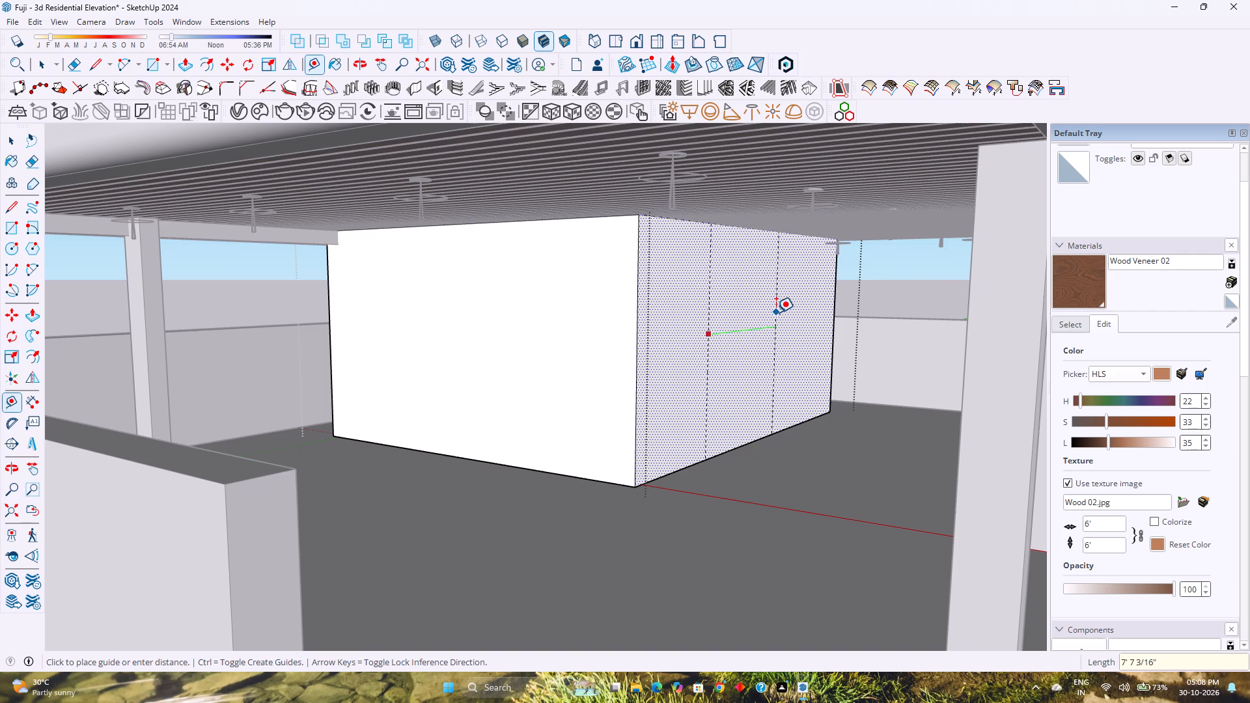
type("7'6\"")
key("Return")
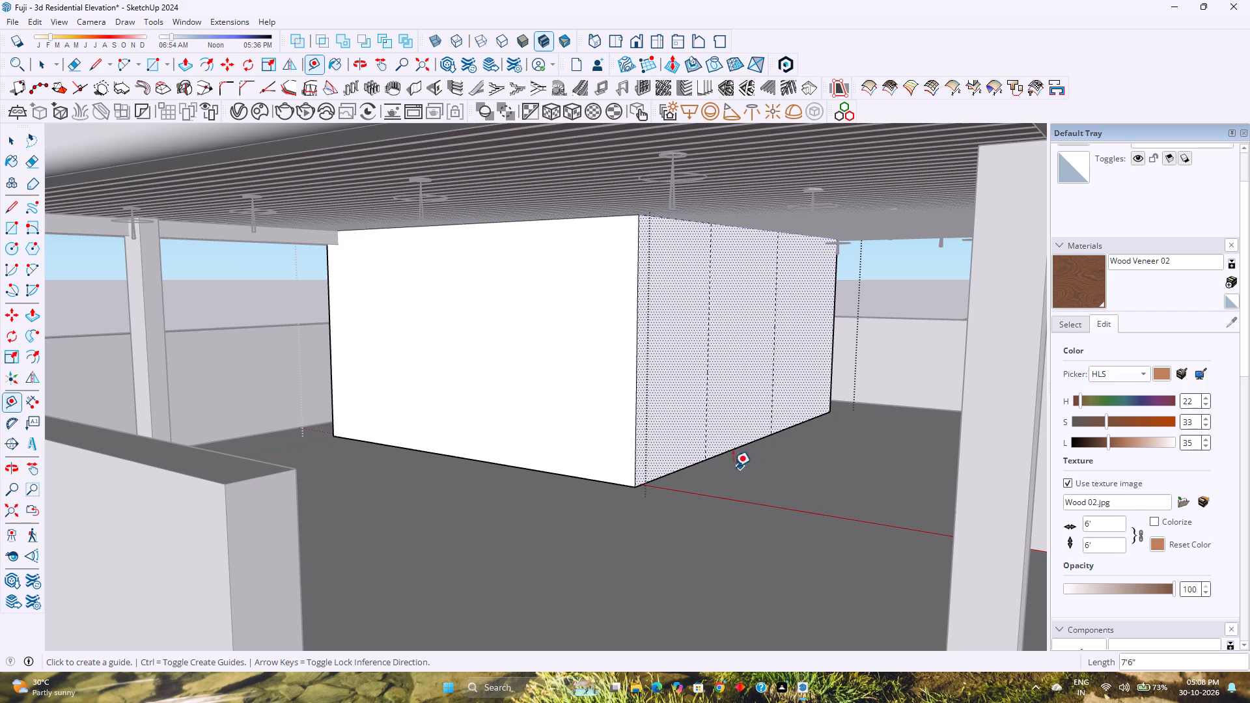
Place a horizontal guide 2" above the bottom edge of the block's side face.
left_click(674, 474)
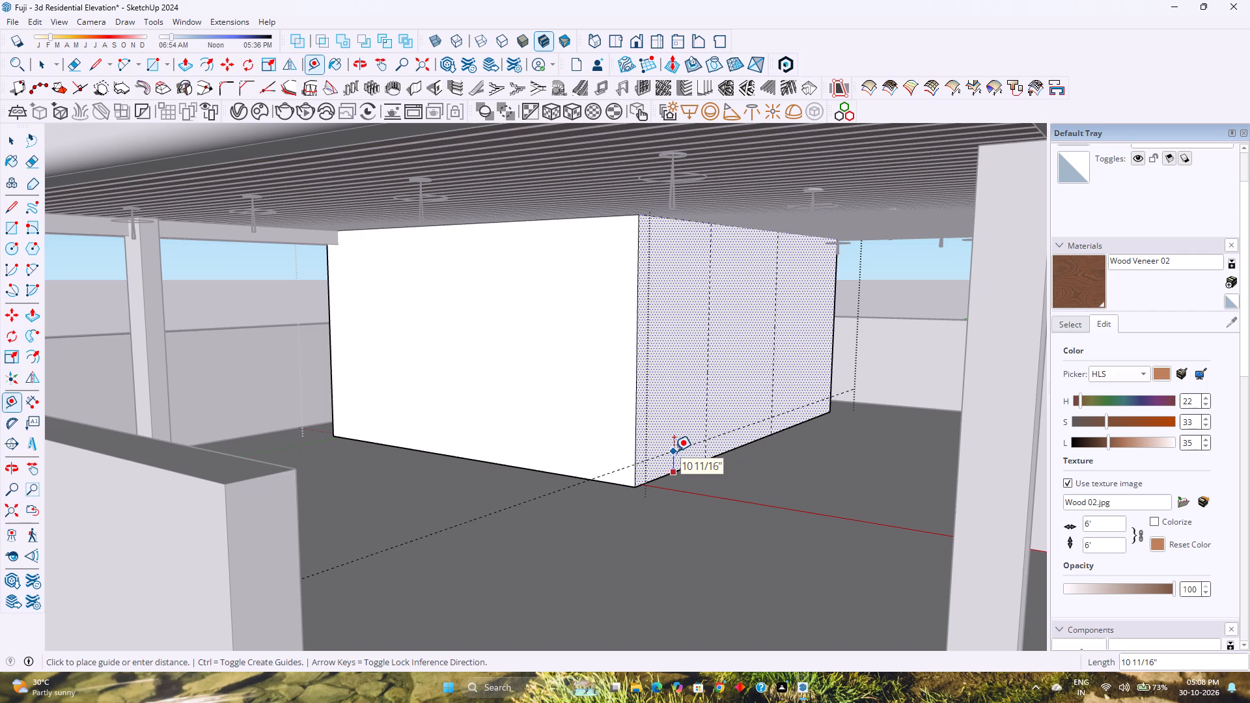
key("3")
key("BackSpace")
key("2")
key("Return")
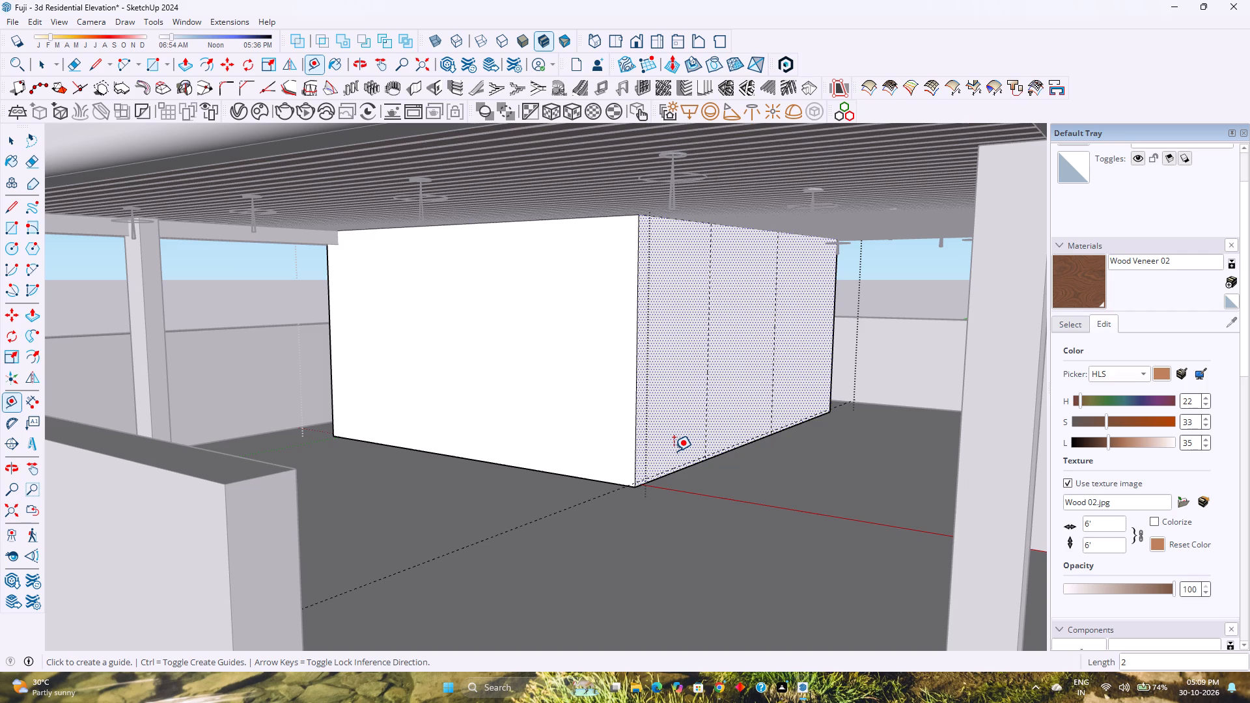
Measure the ground-floor block's height from its bottom edge up to the slatted ceiling.
scroll(674, 451, "down", 3)
scroll(674, 451, "up", 6)
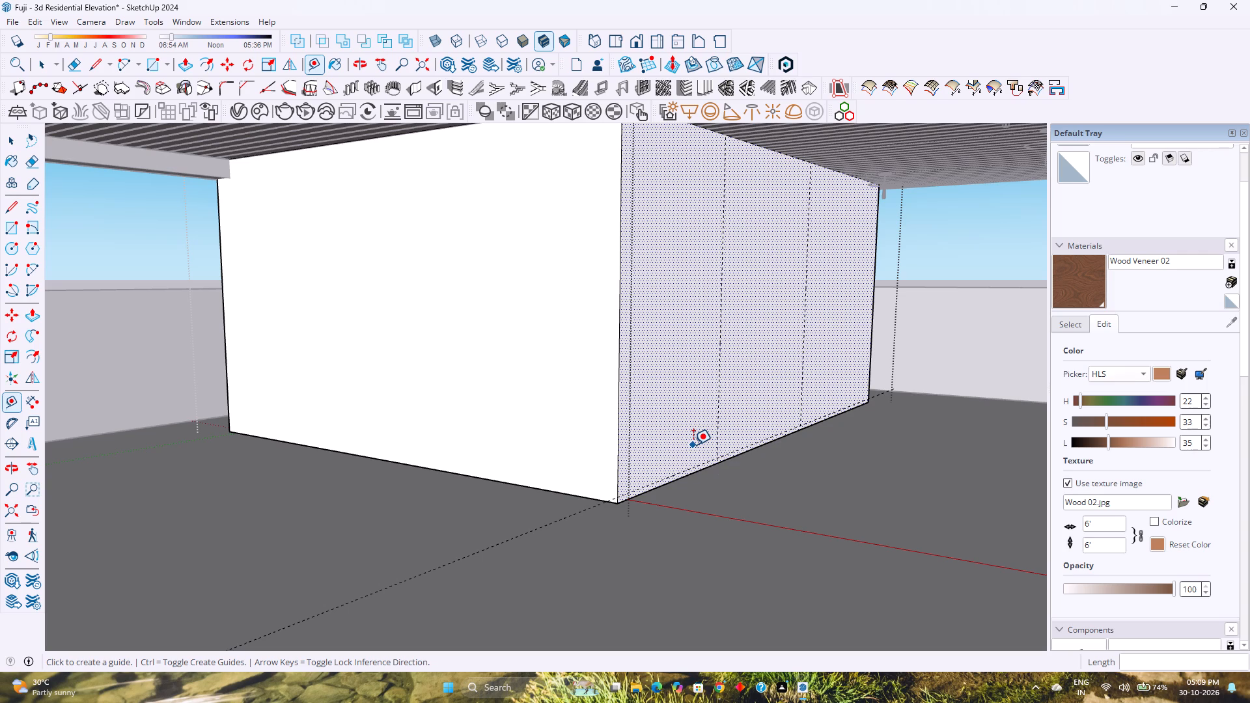
scroll(673, 441, "down", 6)
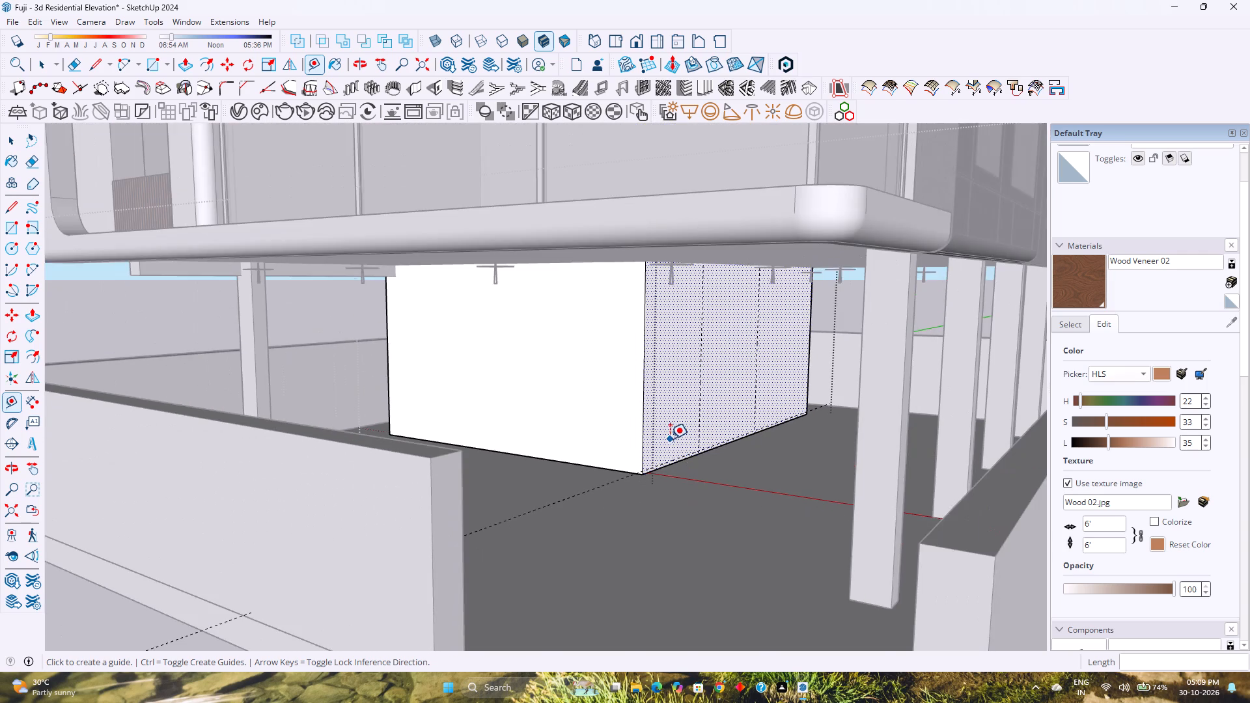
scroll(669, 438, "down", 3)
middle_click_drag(674, 437, 699, 393)
middle_click(699, 393)
scroll(697, 315, "up", 2)
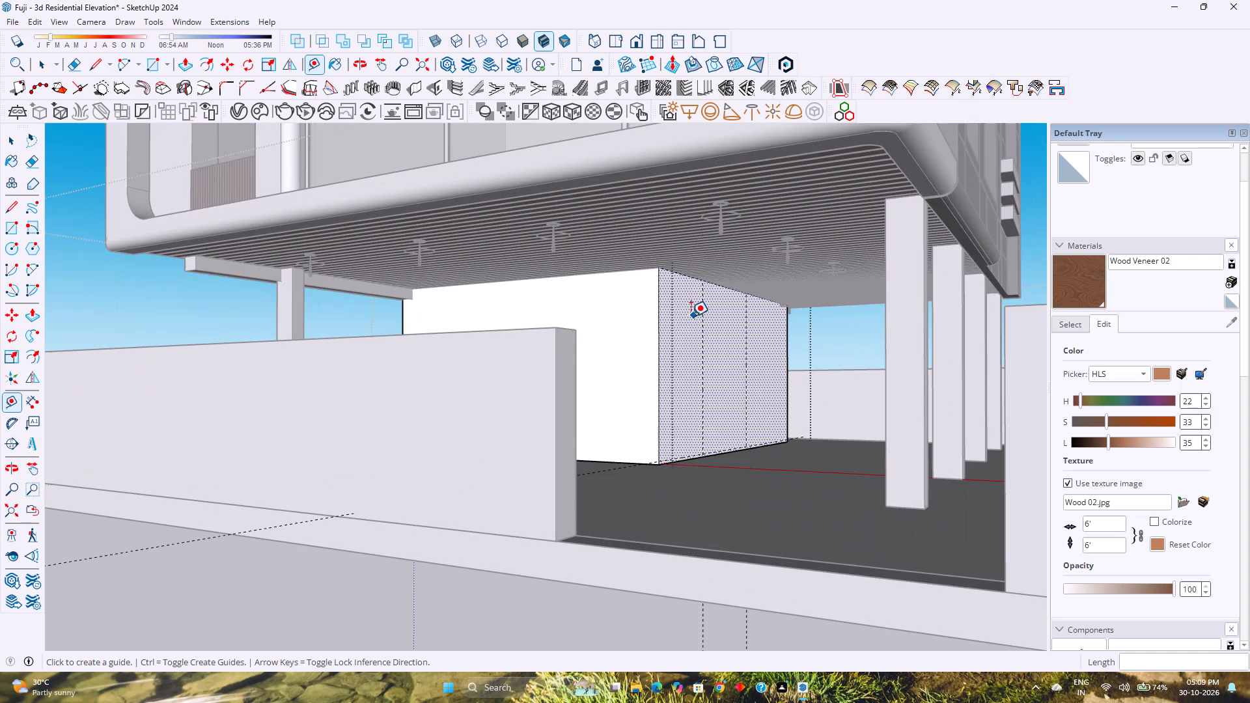
scroll(684, 277, "up", 5)
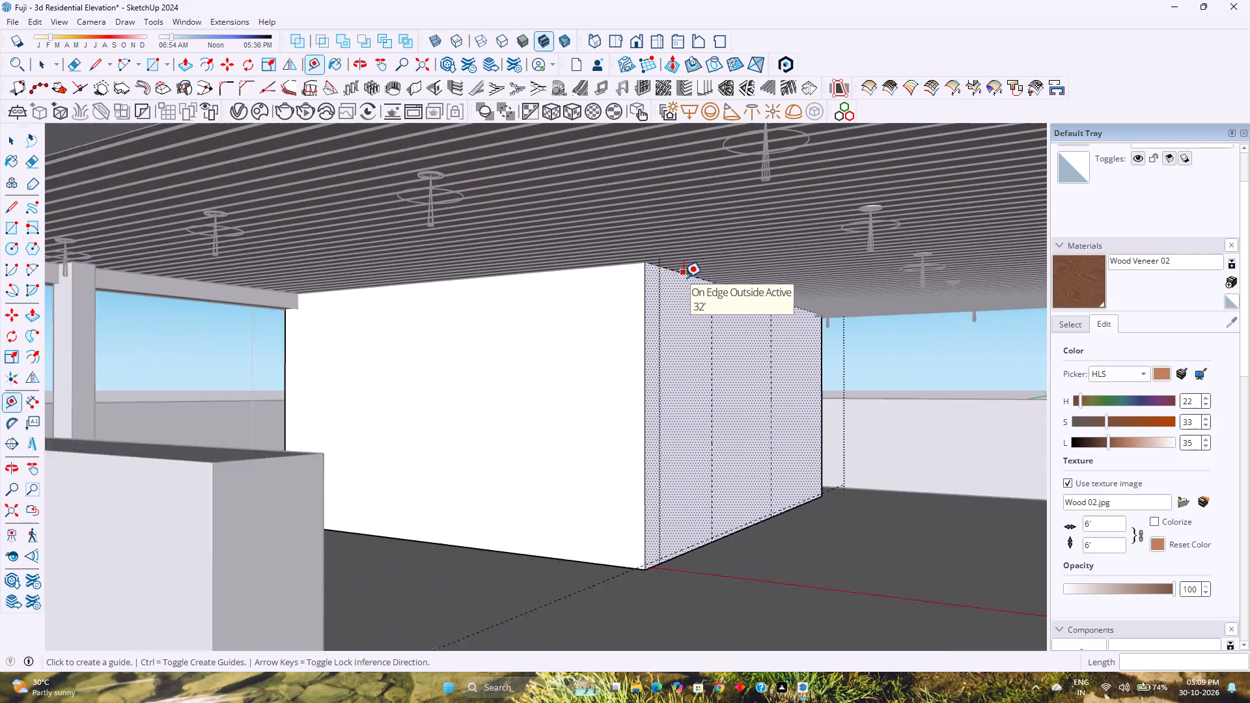
scroll(684, 277, "up", 1)
left_click(684, 277)
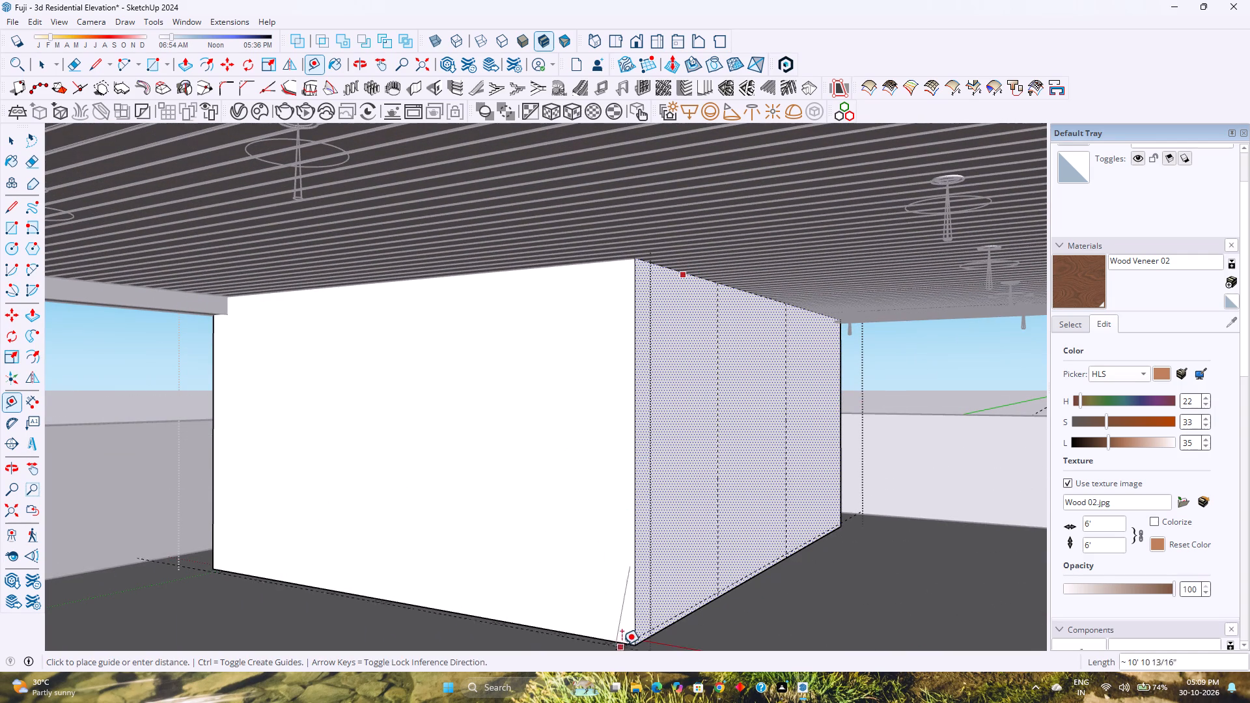
scroll(637, 639, "down", 2)
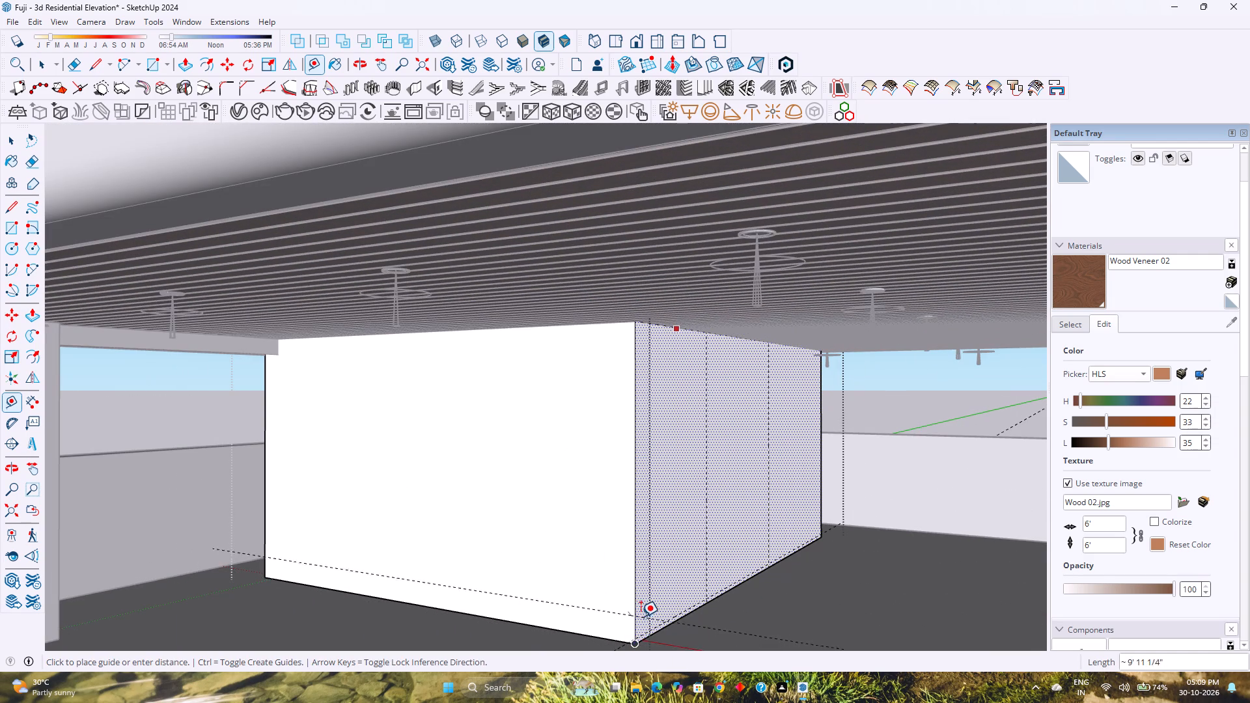
key("Escape")
left_click(586, 633)
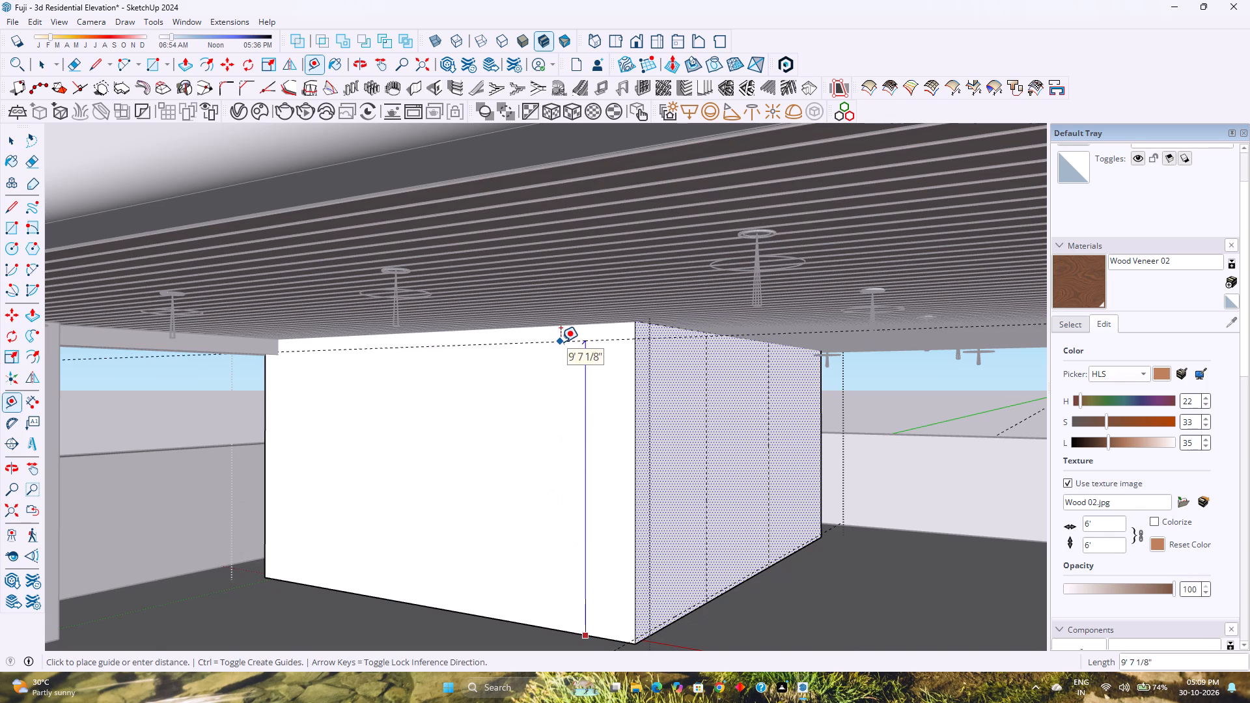
key("Up")
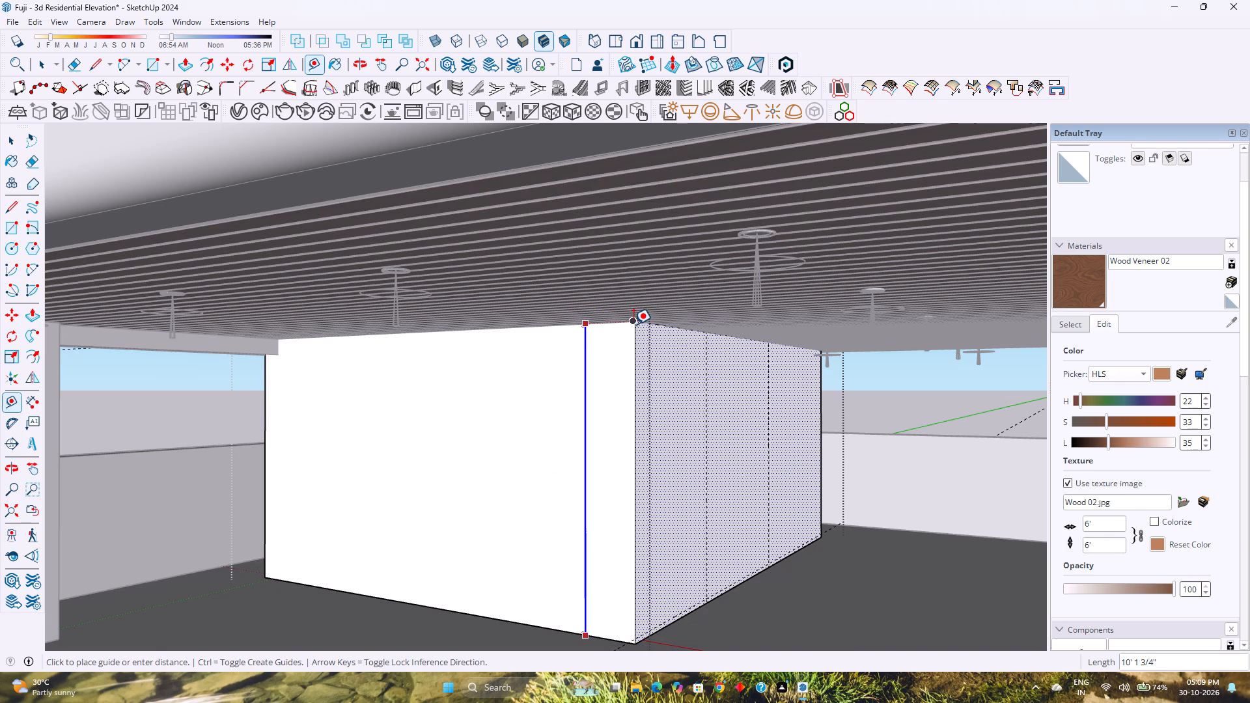
key("Escape")
Place a horizontal guide on the block's side face, 3'2" below its top edge at the slatted ceiling.
scroll(633, 325, "up", 2)
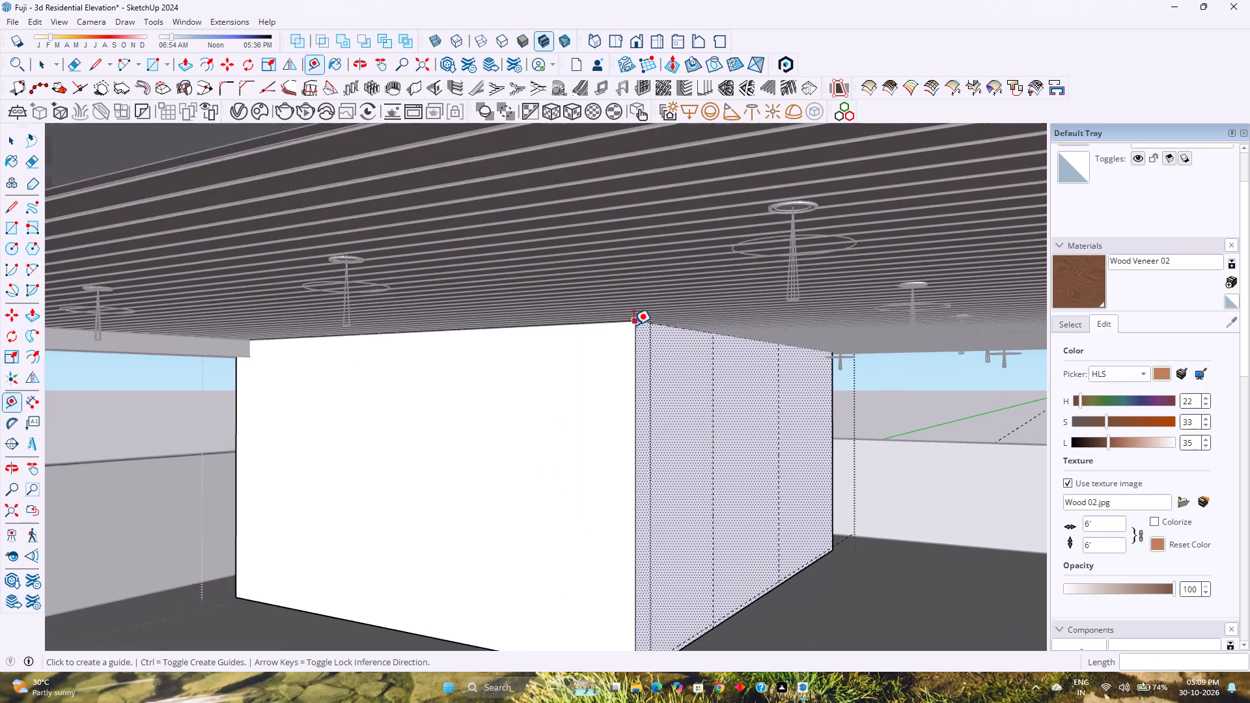
scroll(633, 325, "up", 5)
middle_click_drag(678, 346, 553, 333)
middle_click(553, 333)
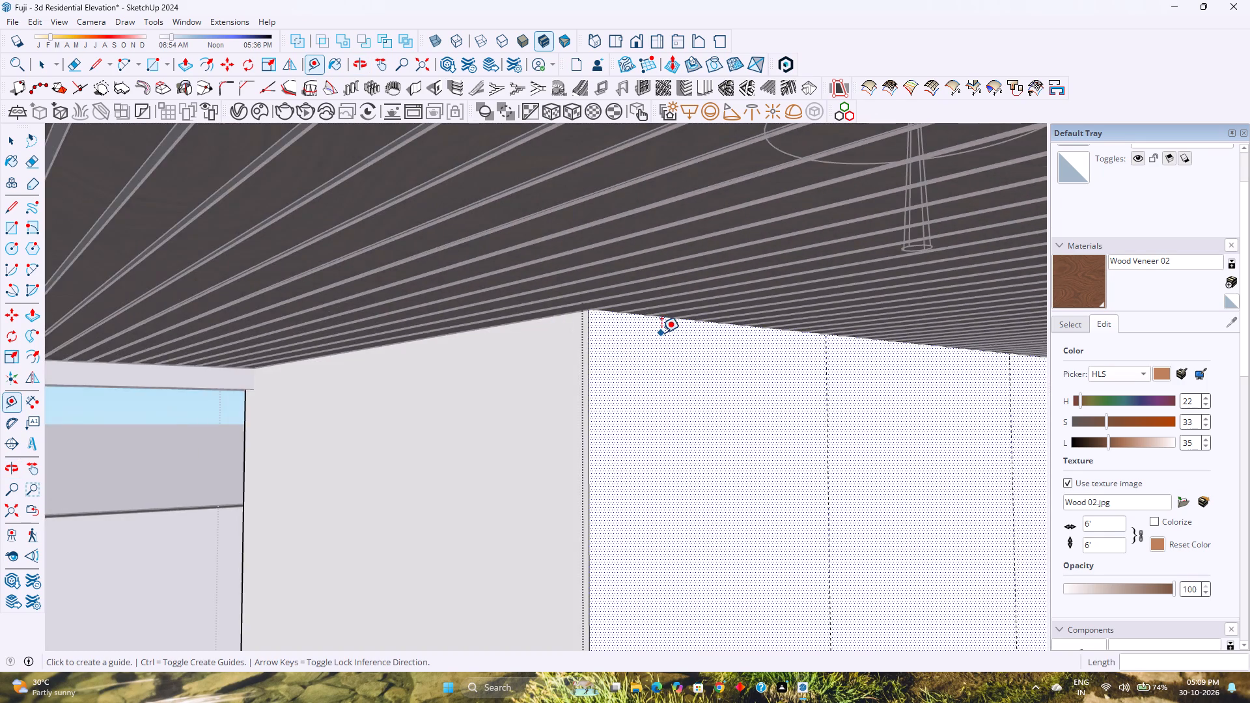
scroll(661, 333, "up", 14)
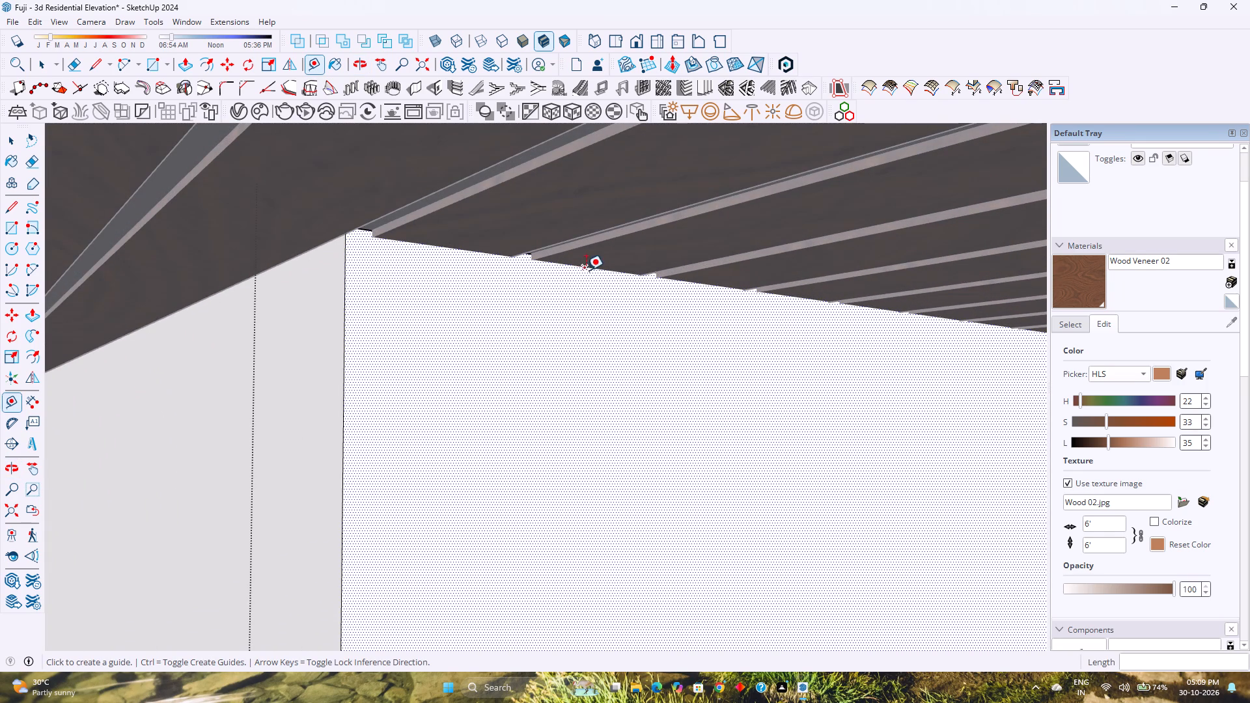
left_click(586, 270)
key("Escape")
scroll(642, 283, "down", 4)
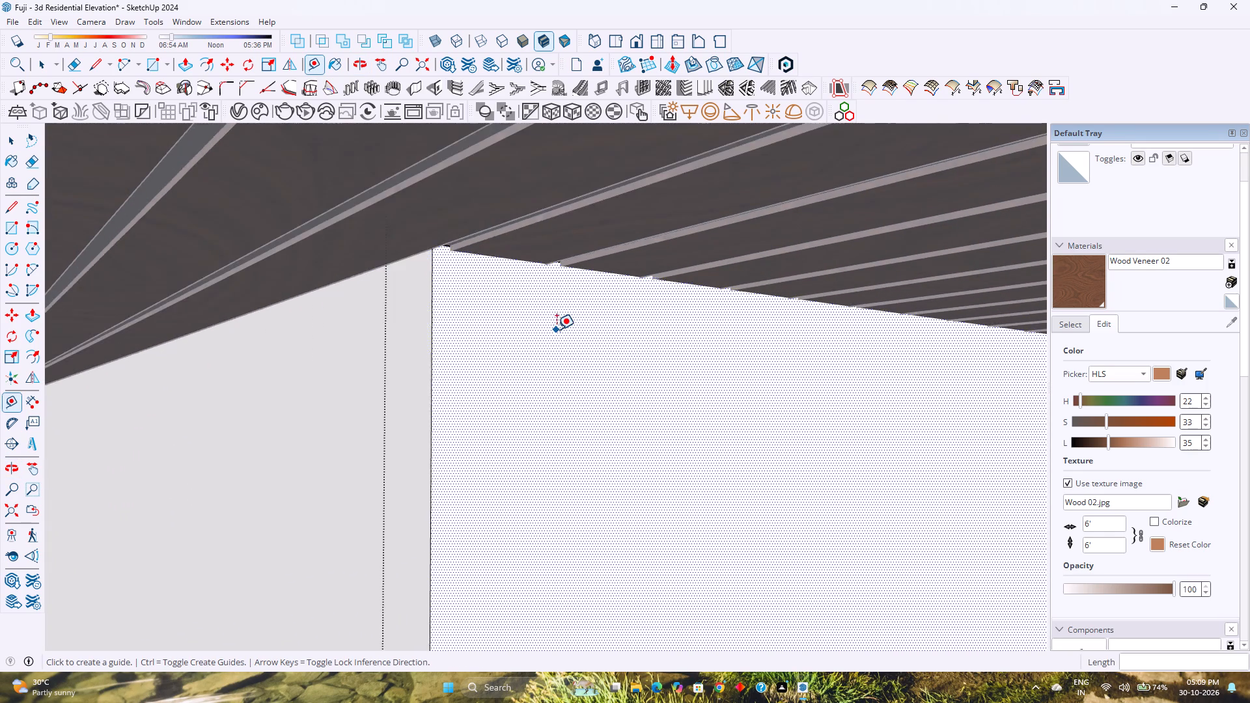
scroll(557, 329, "down", 2)
scroll(479, 287, "up", 6)
middle_click_drag(470, 290, 445, 268)
middle_click(445, 268)
scroll(445, 266, "up", 7)
left_click(439, 243)
scroll(441, 315, "down", 6)
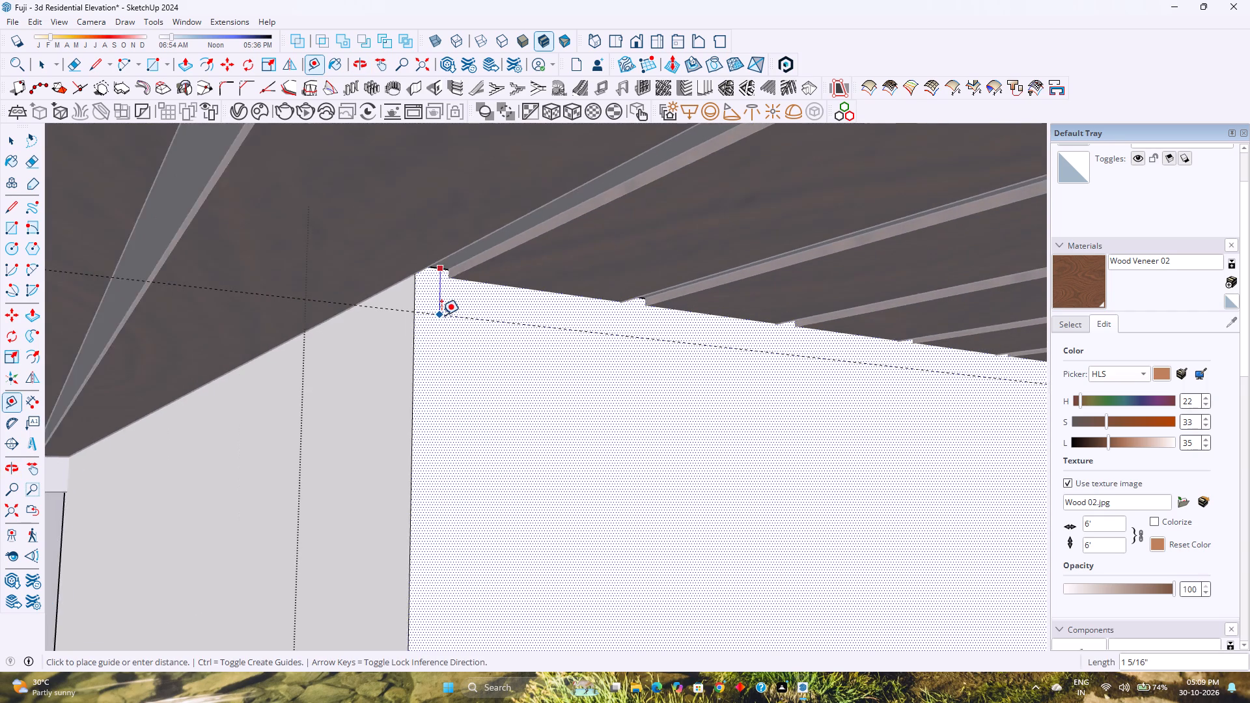
scroll(441, 315, "down", 19)
middle_click_drag(473, 345, 525, 377)
middle_click(525, 377)
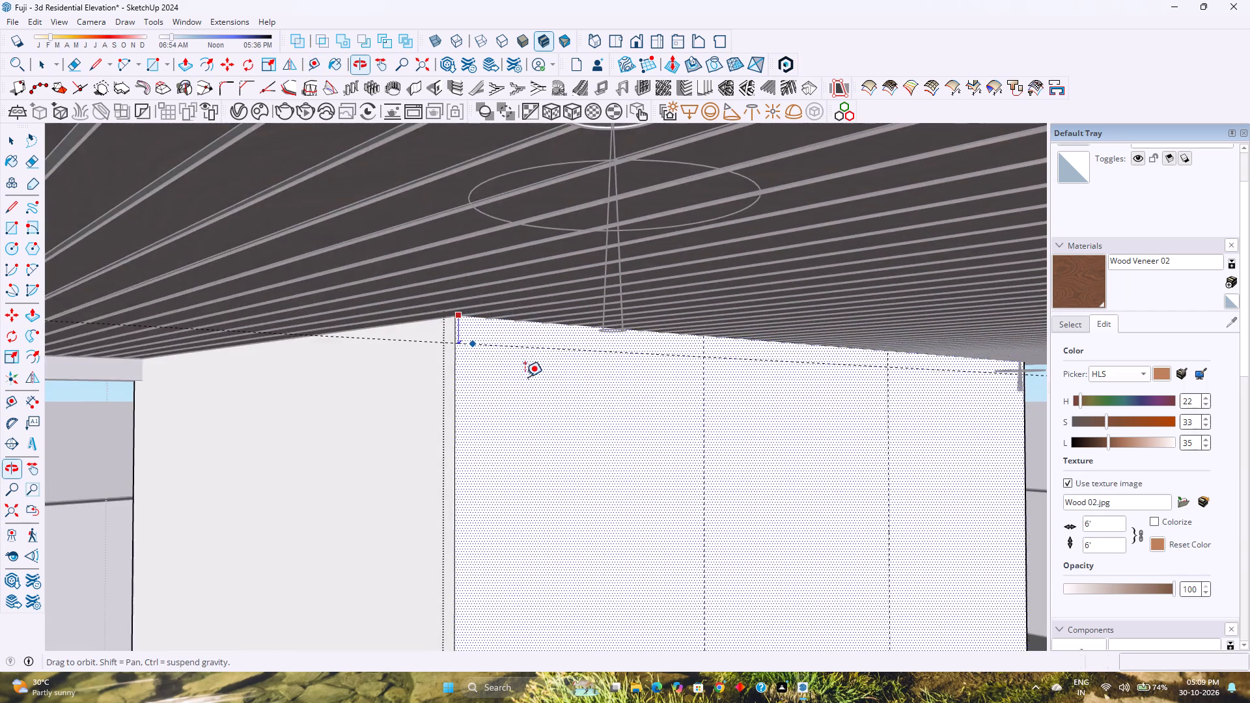
scroll(516, 372, "down", 5)
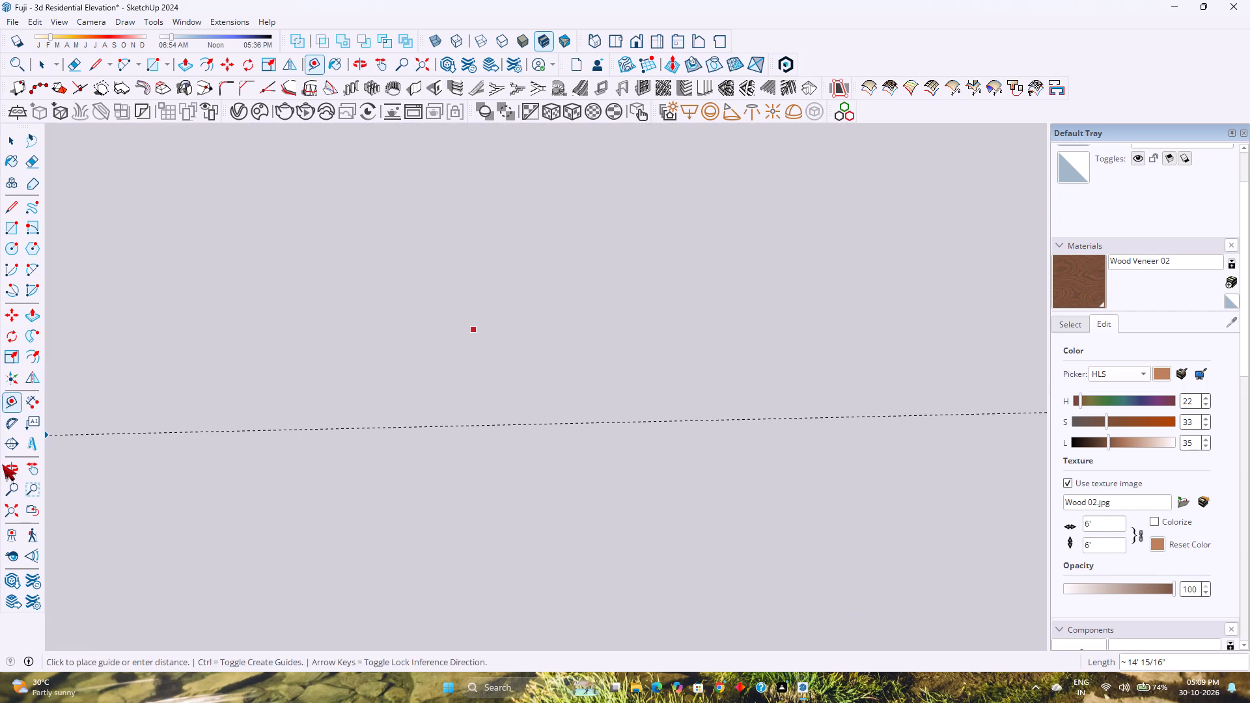
left_click(10, 508)
middle_click_drag(358, 488, 484, 474)
middle_click(484, 474)
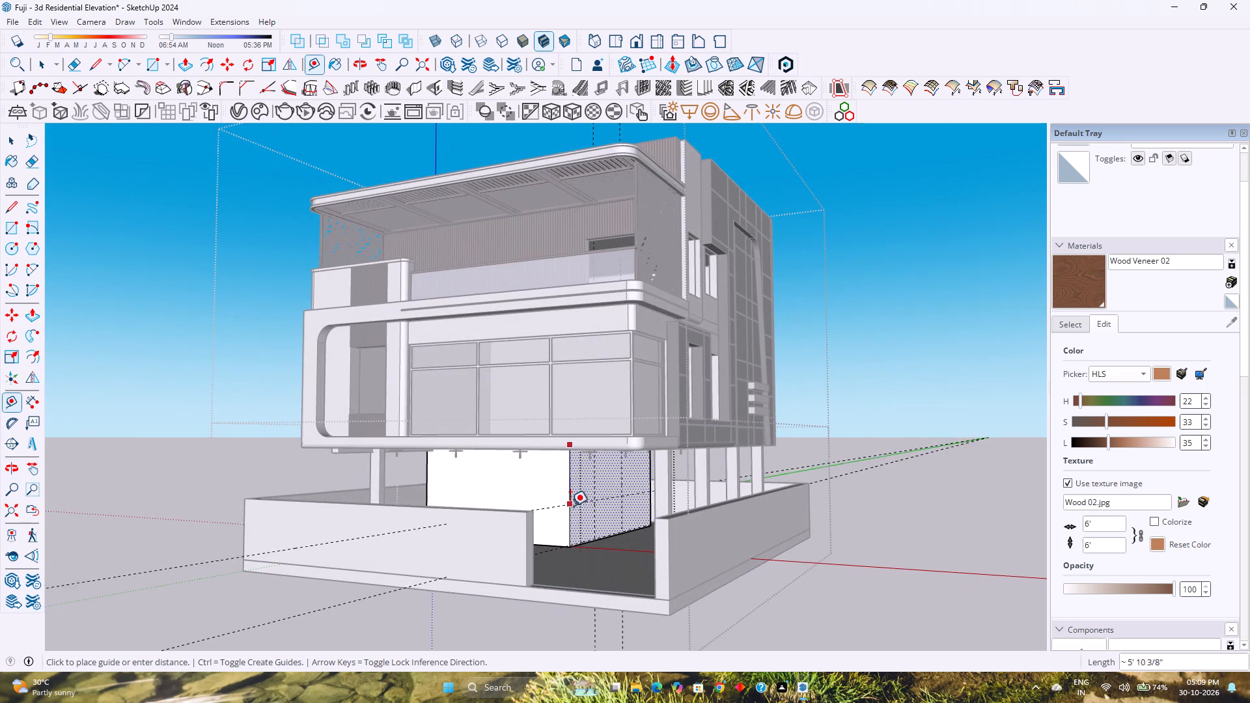
scroll(568, 531, "up", 4)
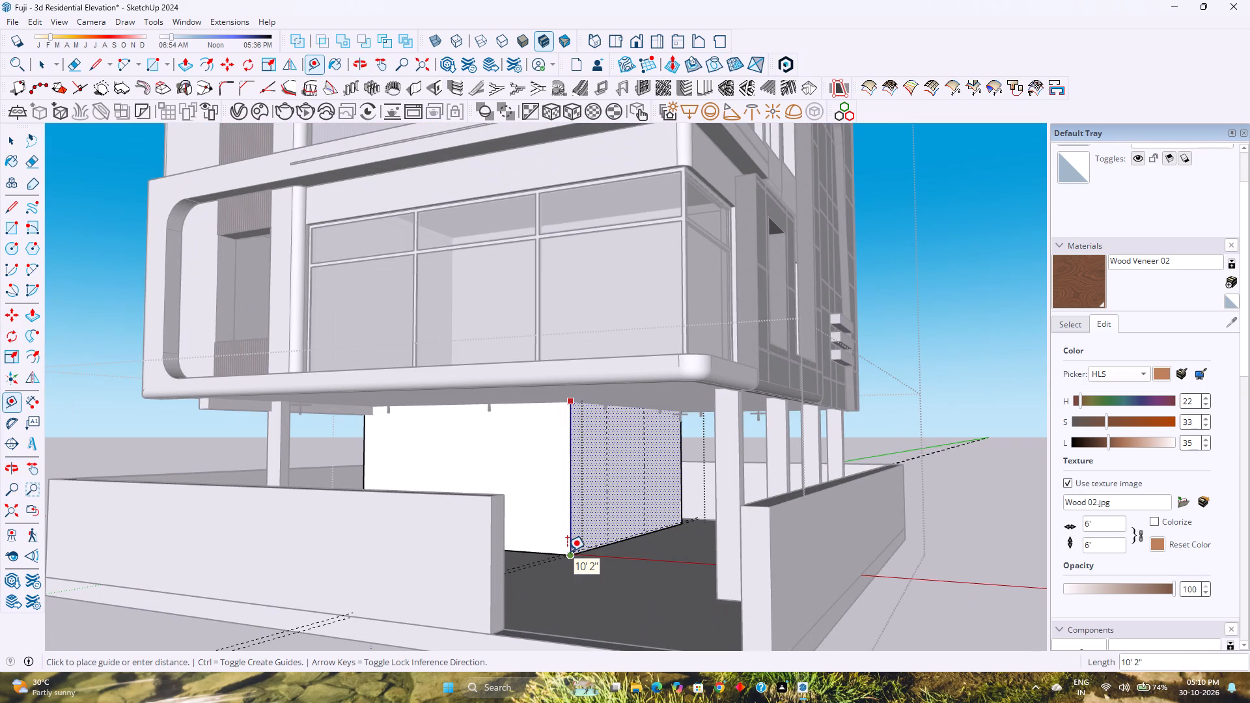
scroll(567, 551, "up", 11)
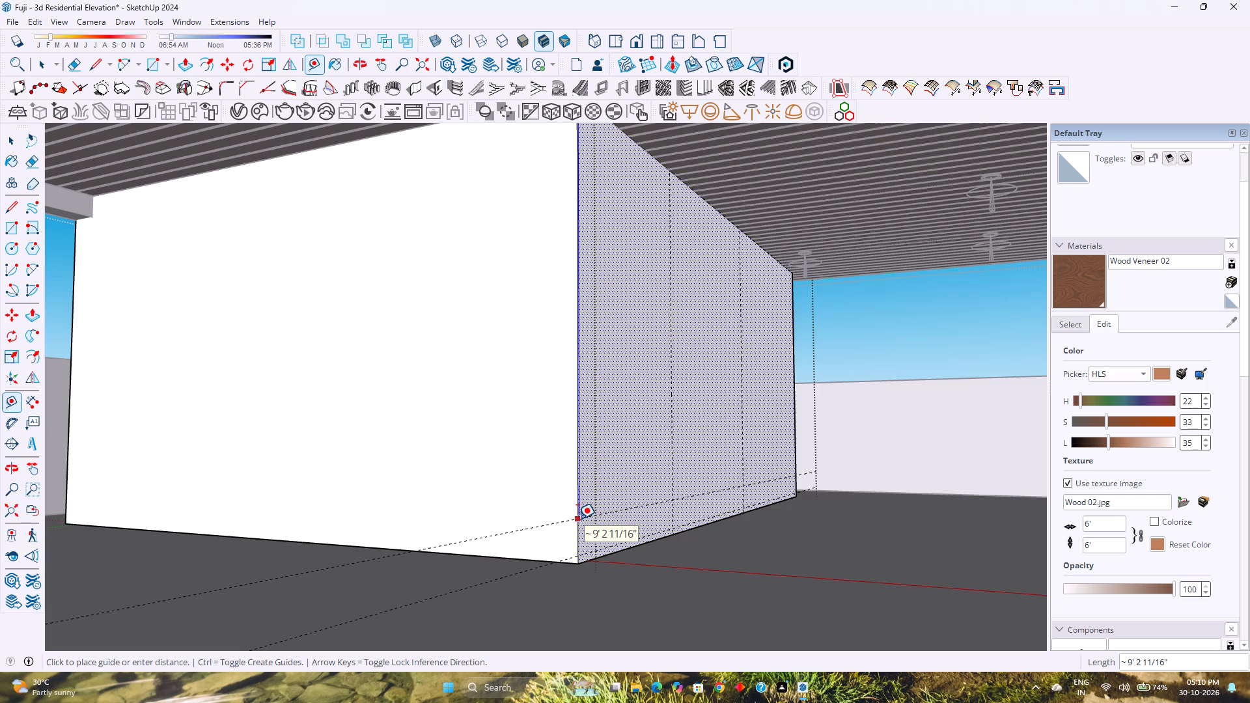
type("3'2\"")
key("Return")
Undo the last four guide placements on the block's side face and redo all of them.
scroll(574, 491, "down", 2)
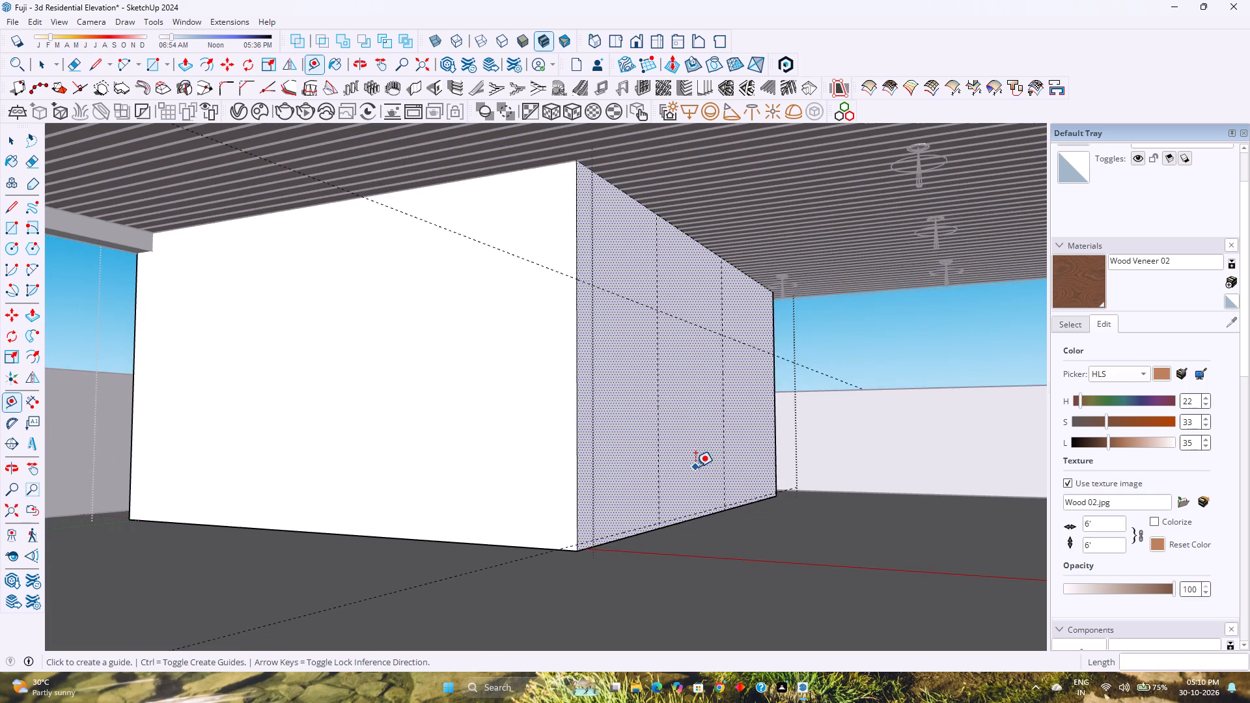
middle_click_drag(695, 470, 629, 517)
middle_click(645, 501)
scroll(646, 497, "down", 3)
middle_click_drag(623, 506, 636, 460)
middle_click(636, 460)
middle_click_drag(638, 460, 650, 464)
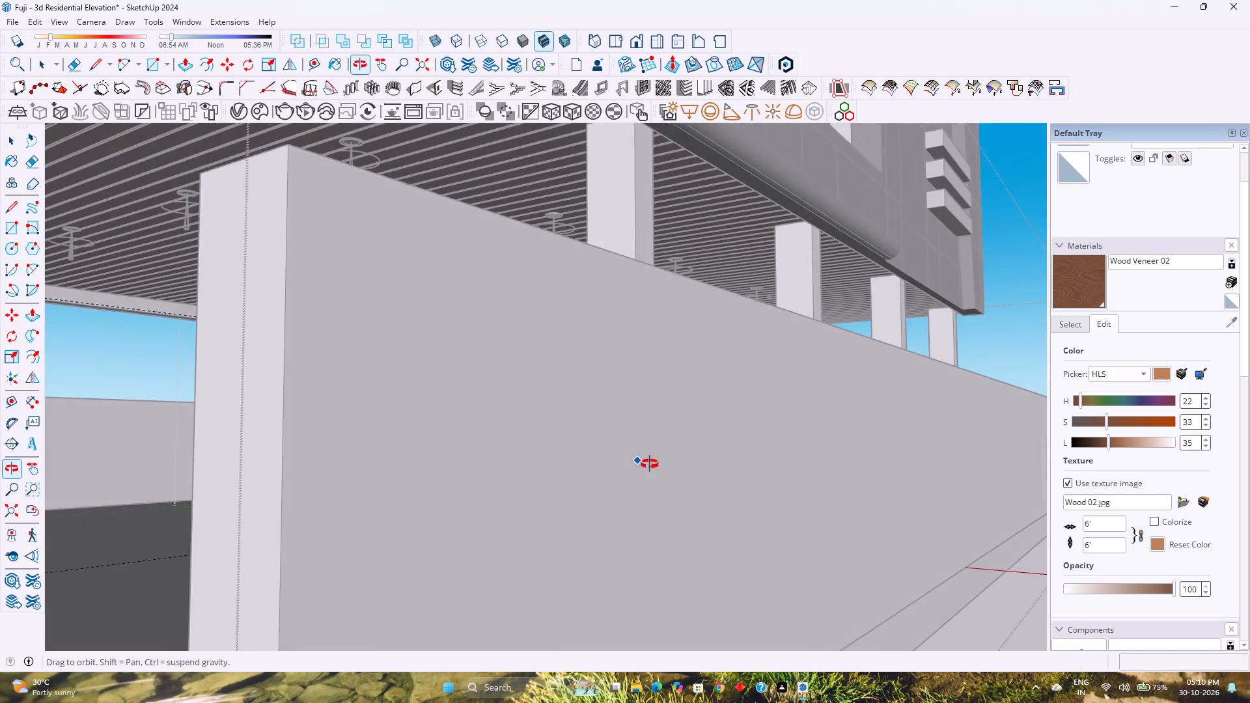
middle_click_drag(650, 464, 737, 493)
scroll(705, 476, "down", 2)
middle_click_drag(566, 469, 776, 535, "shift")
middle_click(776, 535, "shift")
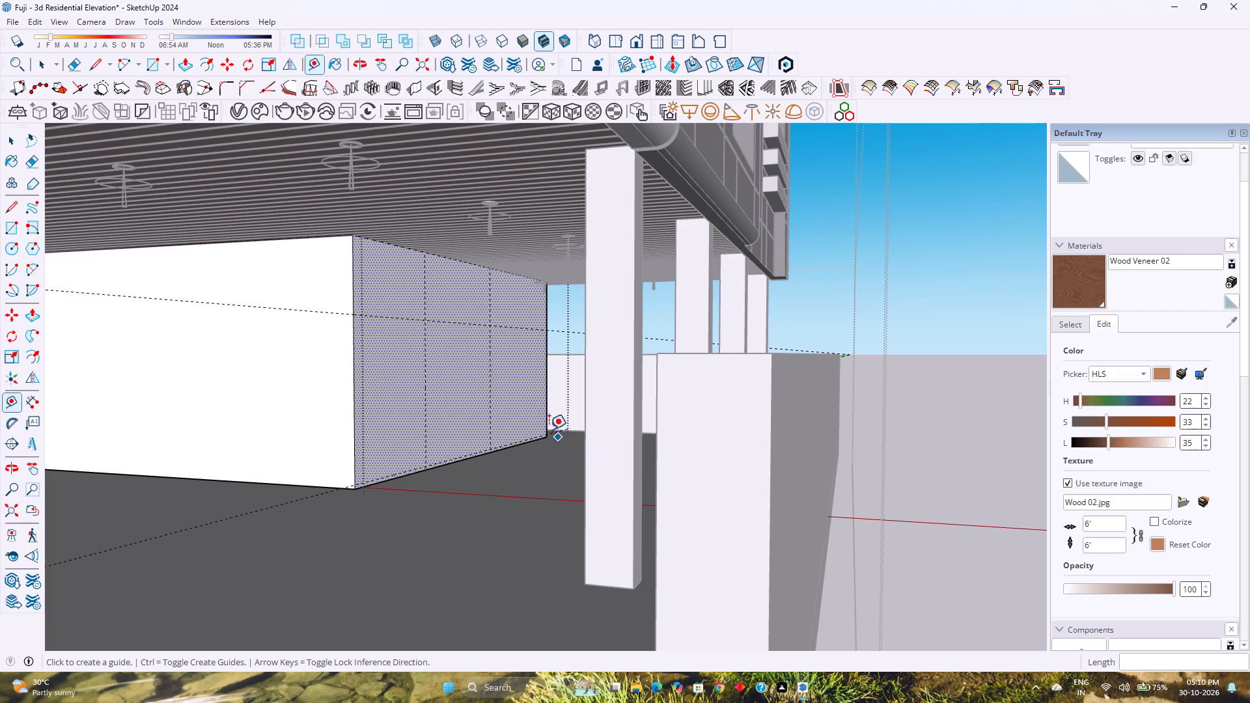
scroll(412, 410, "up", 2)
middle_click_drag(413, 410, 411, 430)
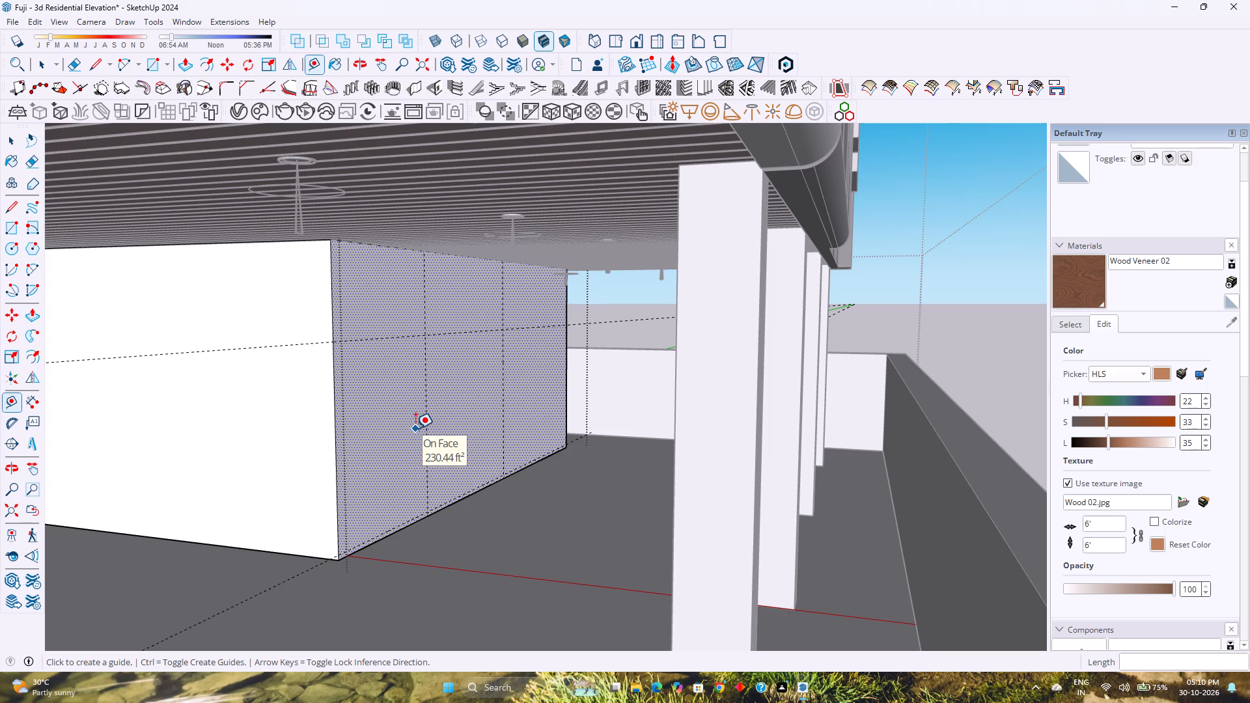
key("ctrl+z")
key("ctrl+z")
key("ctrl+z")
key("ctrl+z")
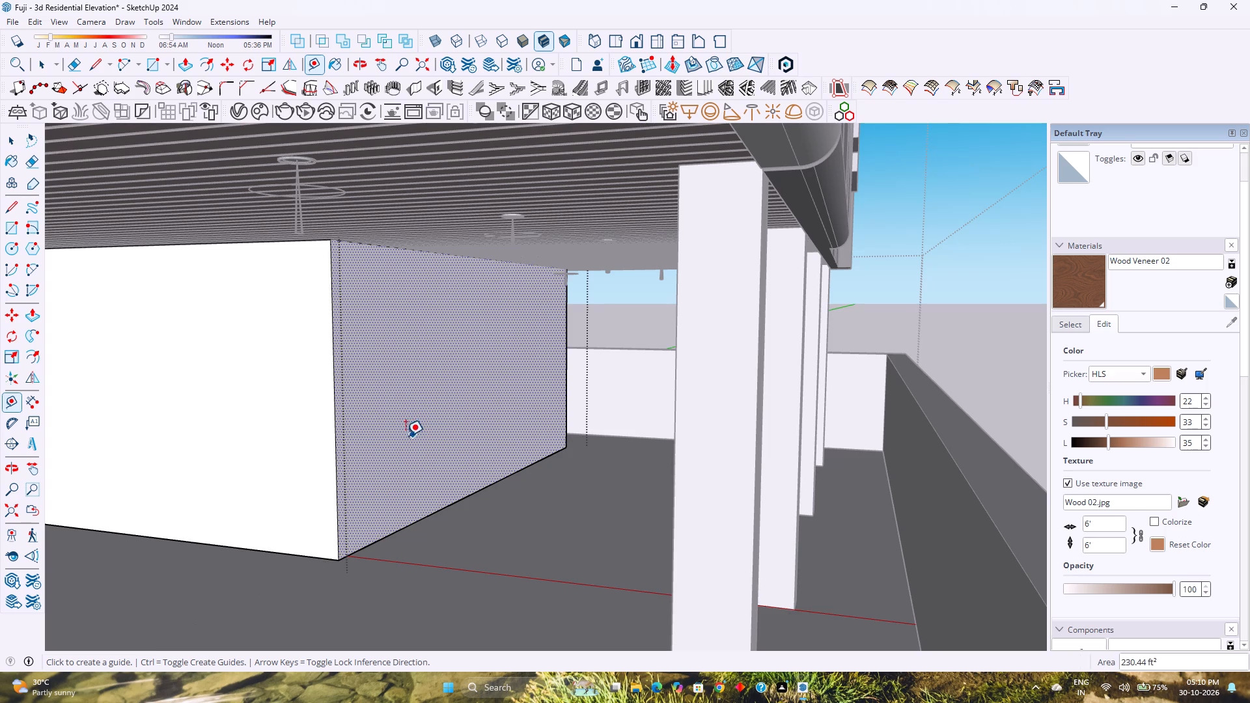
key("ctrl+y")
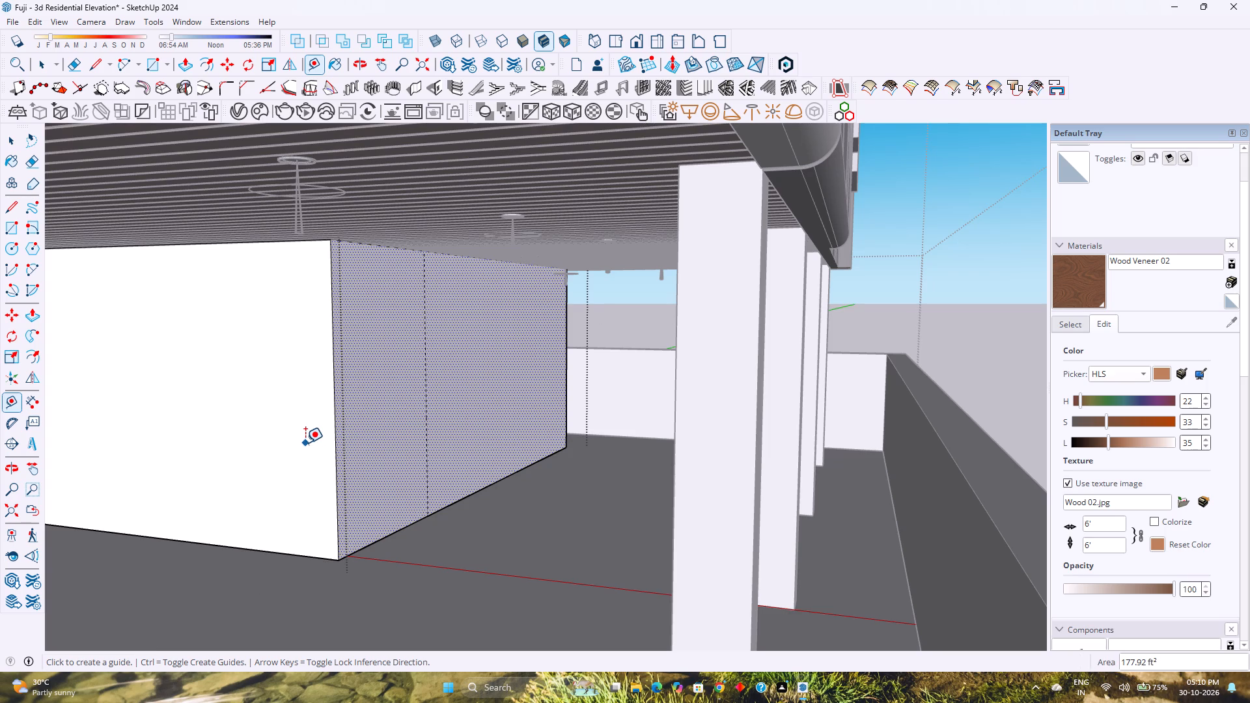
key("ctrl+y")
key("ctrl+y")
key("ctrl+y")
Delete the two vertical guides on the block's side face.
key("space")
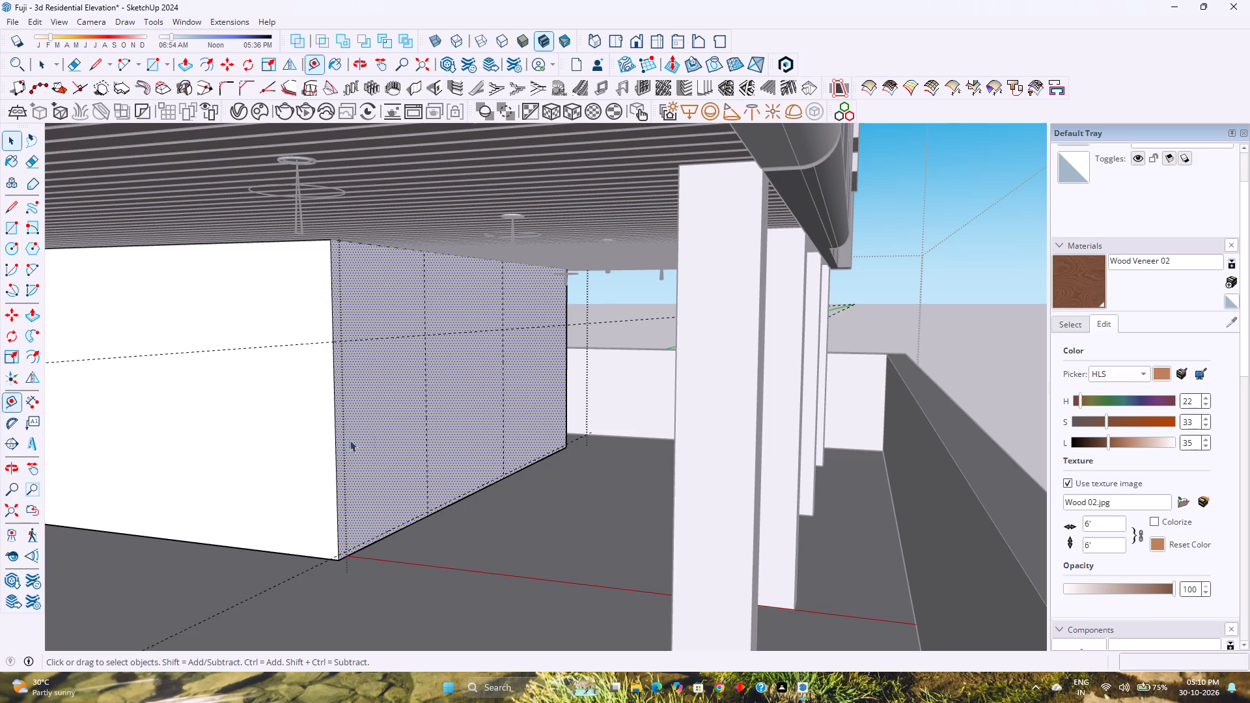
left_click(426, 428)
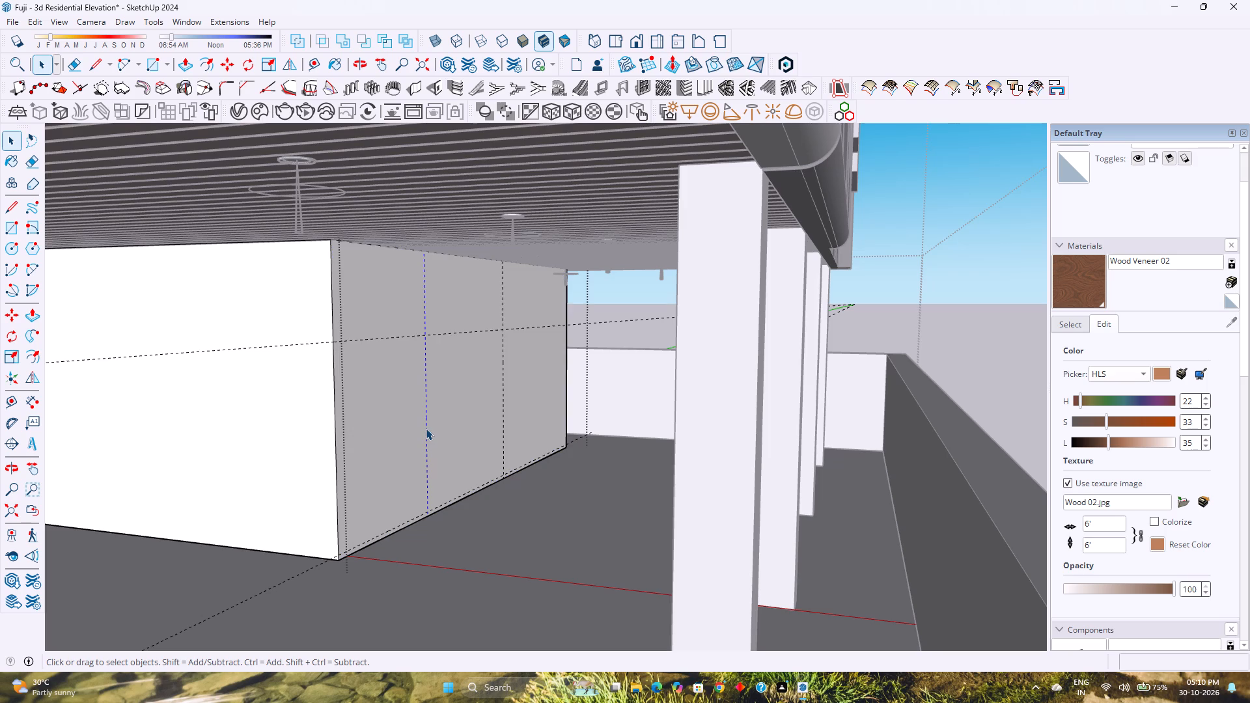
key("Delete")
left_click(503, 421)
key("Delete")
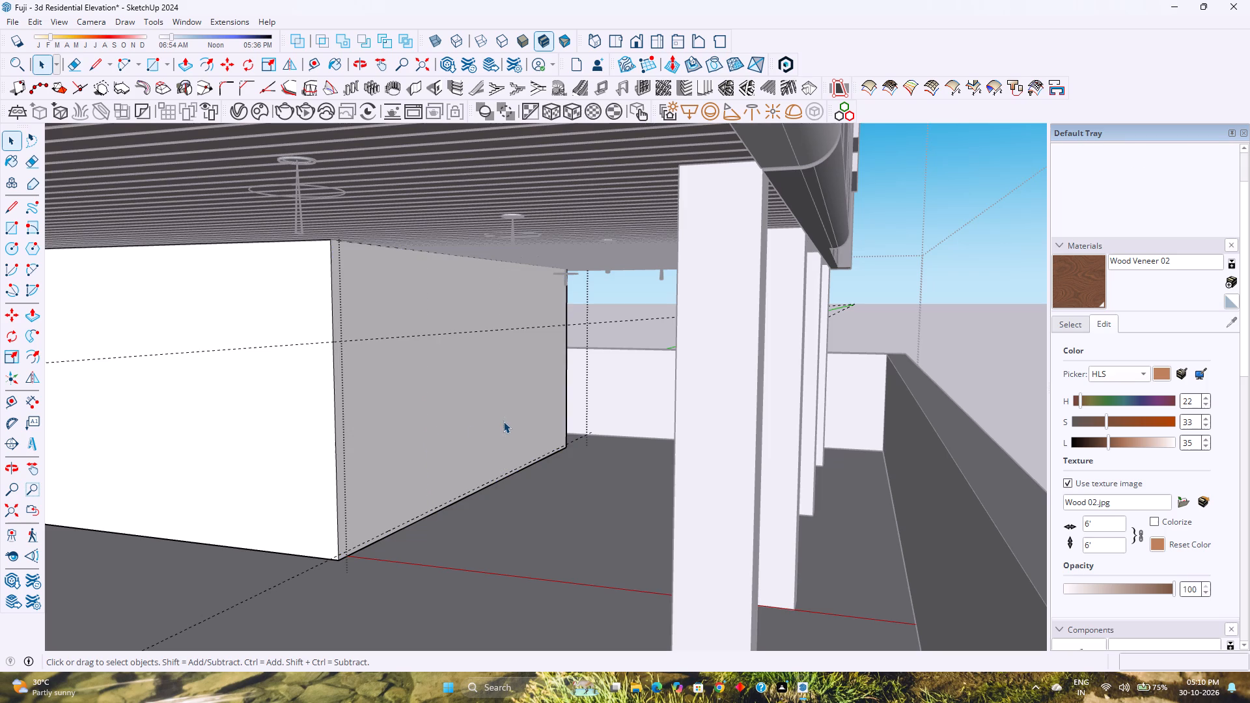
Place vertical guides on the block's side face, one 3' from the front corner edge and another 7'6" beyond it.
left_click(318, 70)
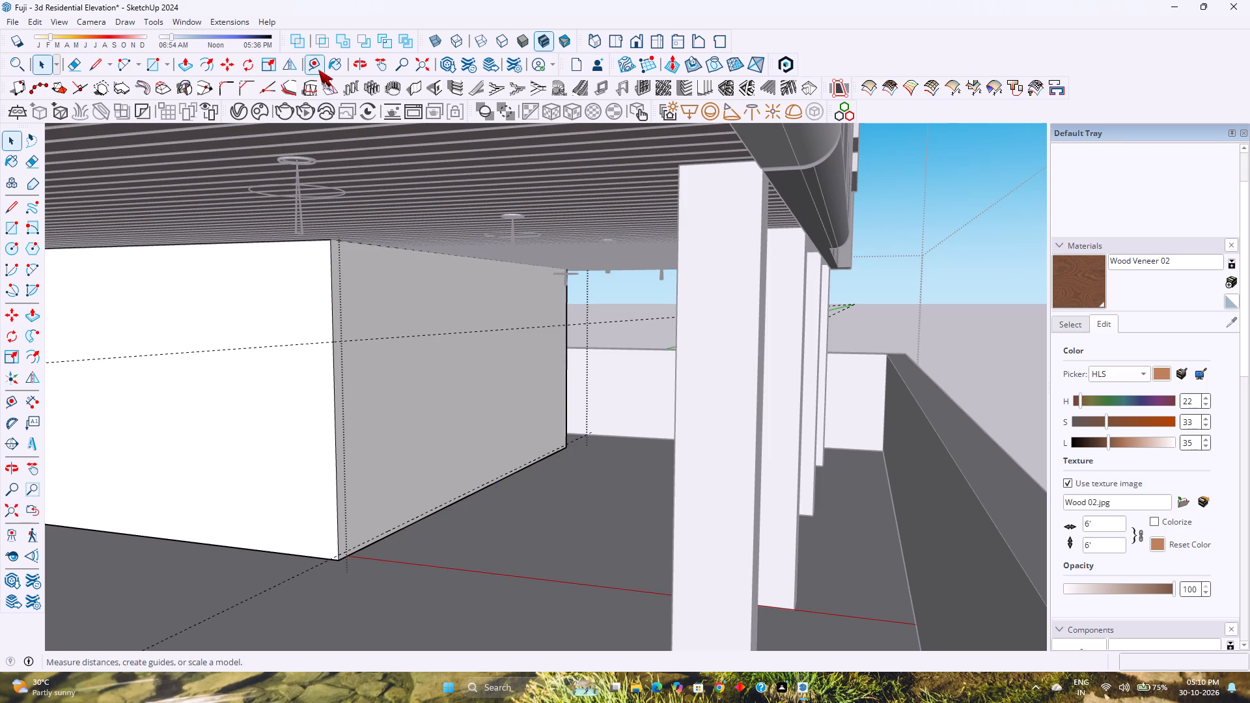
left_click(333, 395)
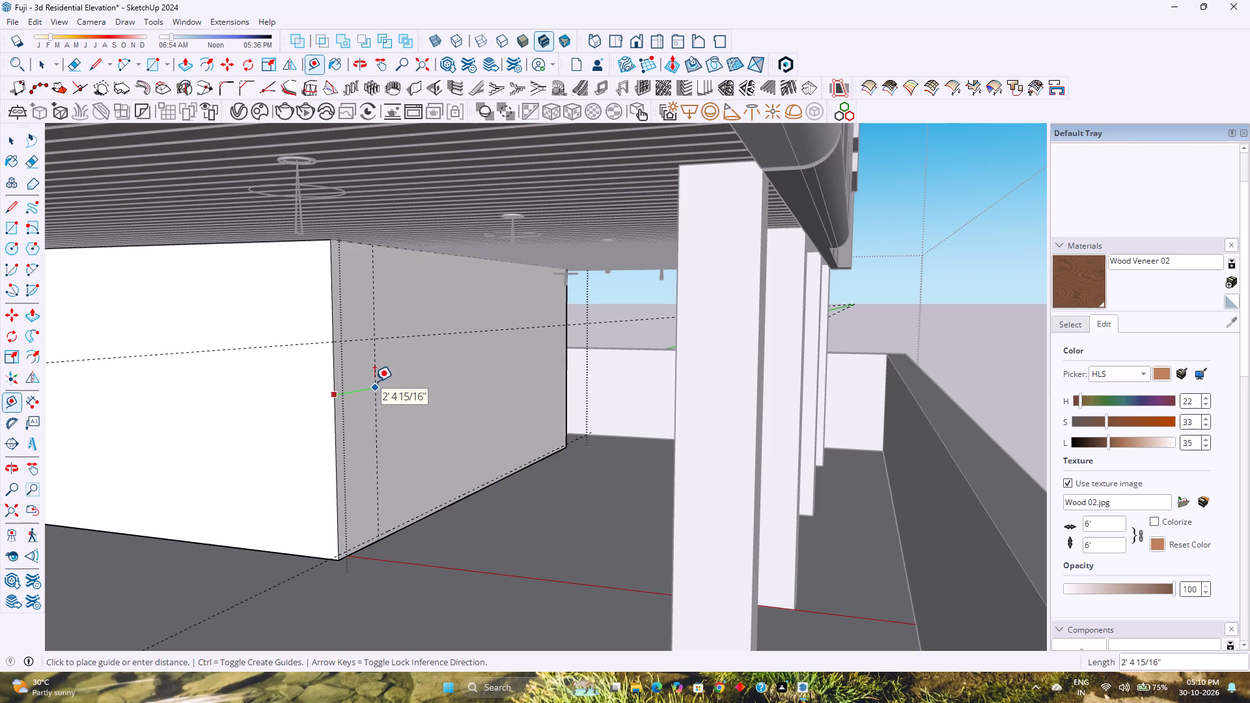
type("3'")
key("Return")
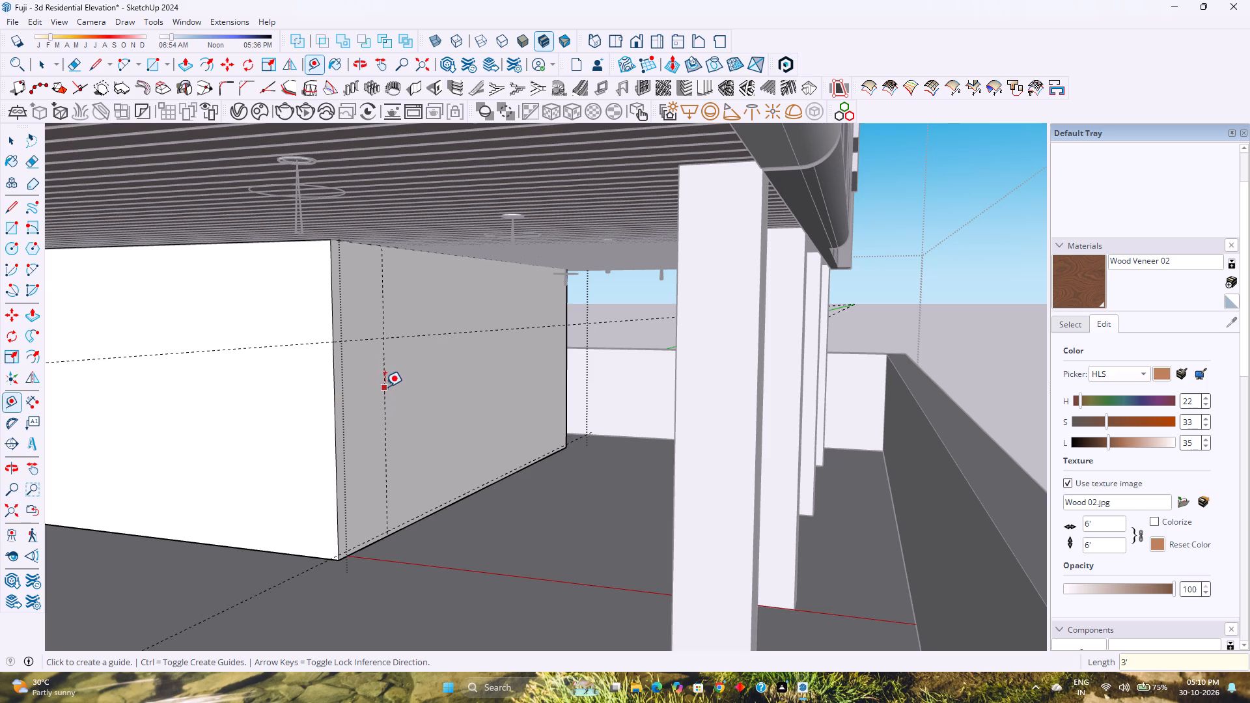
left_click(385, 387)
type("7'6")
key("shift+quotedbl")
key("Return")
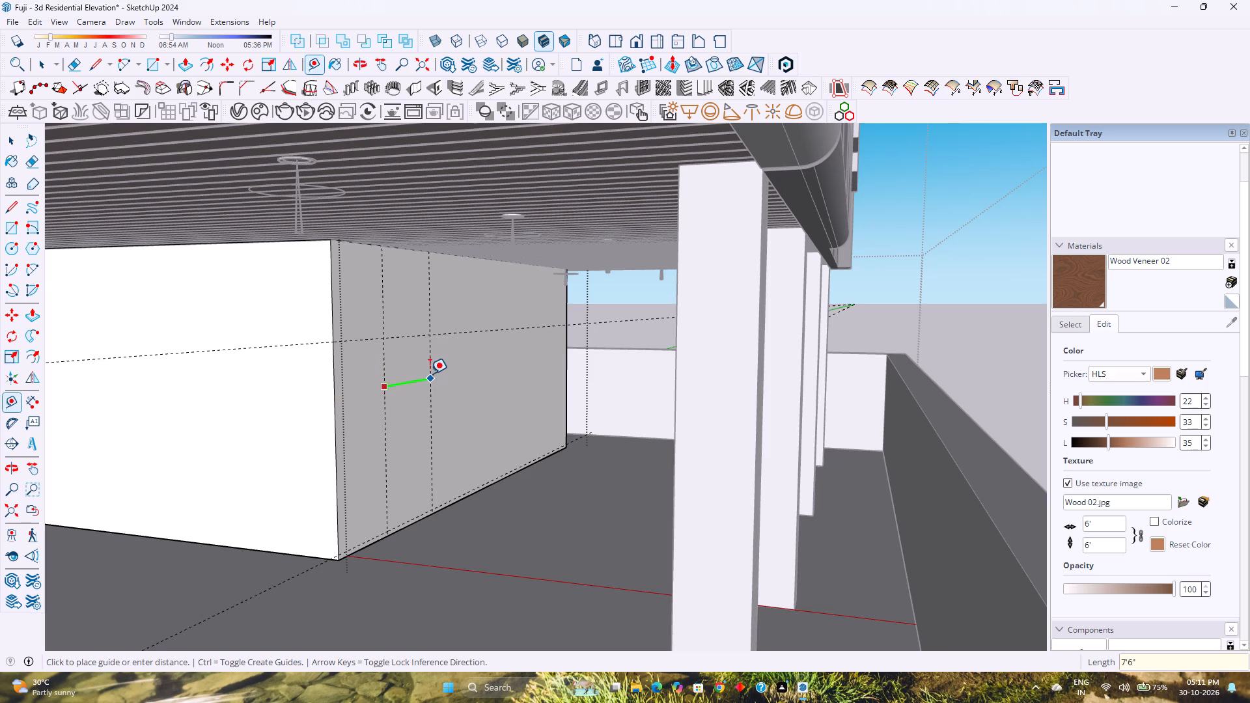
Draw a 7'6" by 6'10" rectangle on the side face between the vertical and horizontal guides.
scroll(430, 374, "up", 1)
middle_click_drag(430, 389, 421, 391)
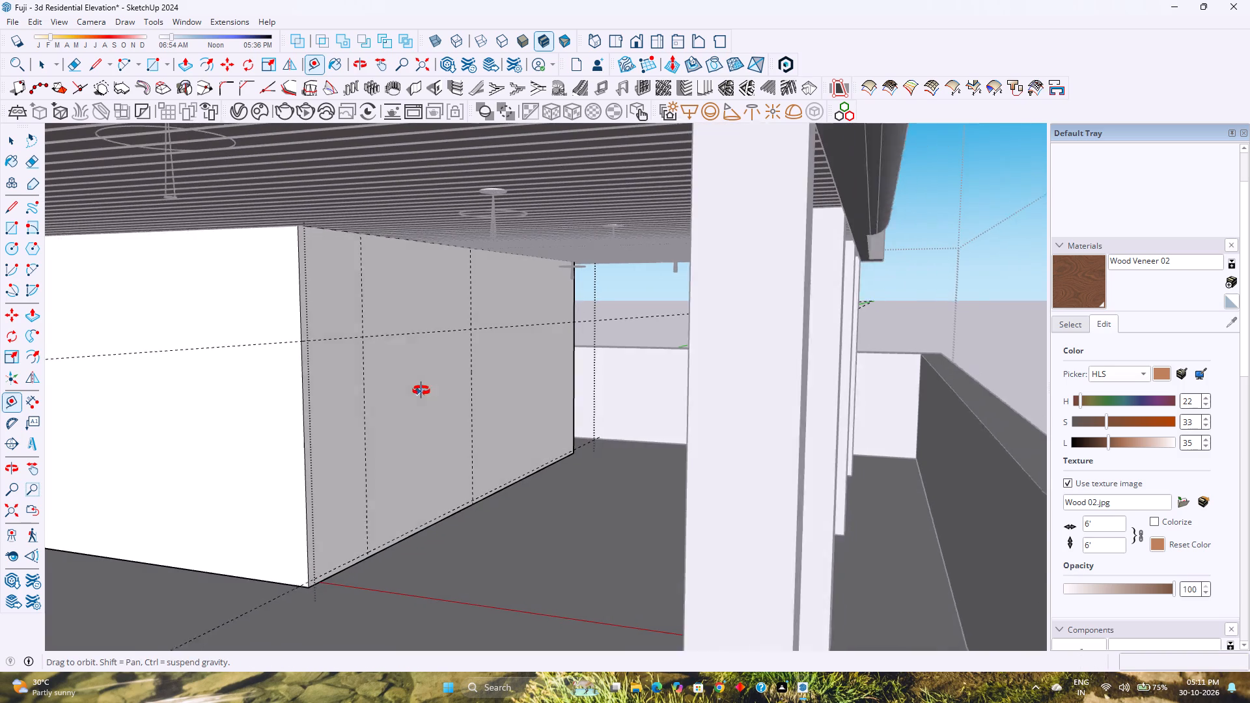
middle_click_drag(421, 391, 417, 389)
middle_click(417, 389)
key("r")
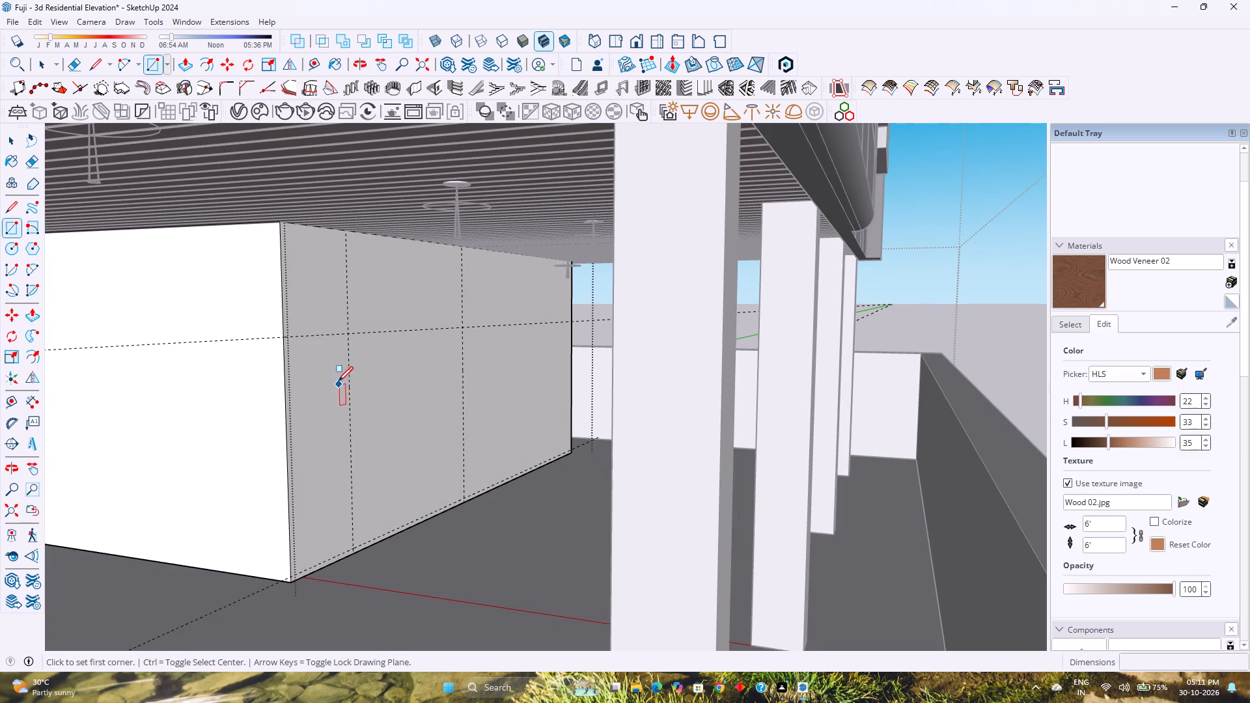
left_click(350, 332)
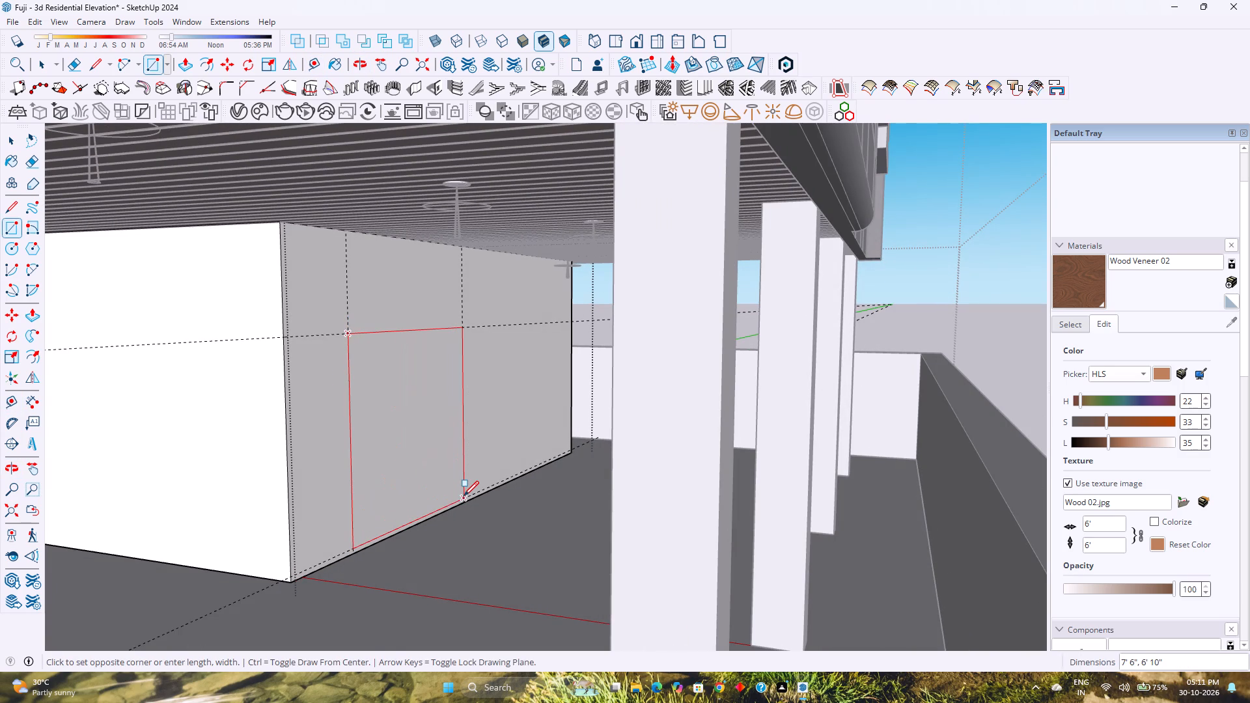
left_click(464, 496)
Push the rectangle 9" into the block with Push/Pull to cut the opening through the side wall.
key("p")
left_click(408, 467)
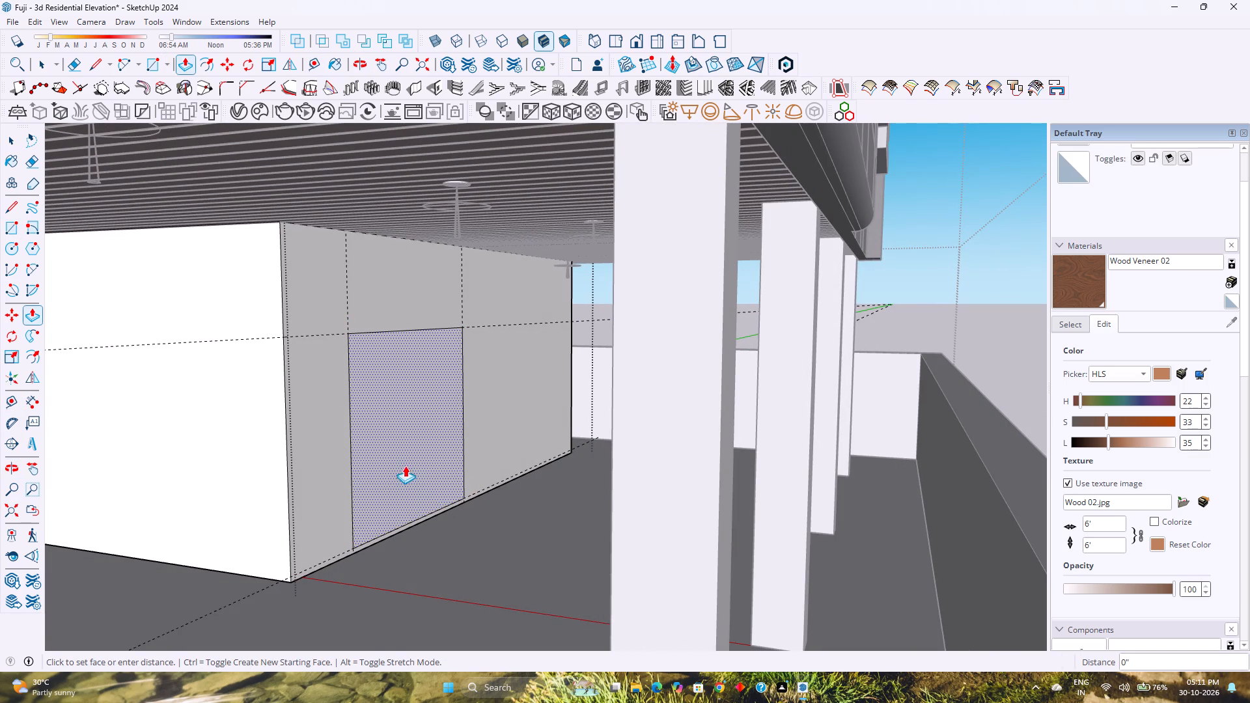
key("9")
key("Return")
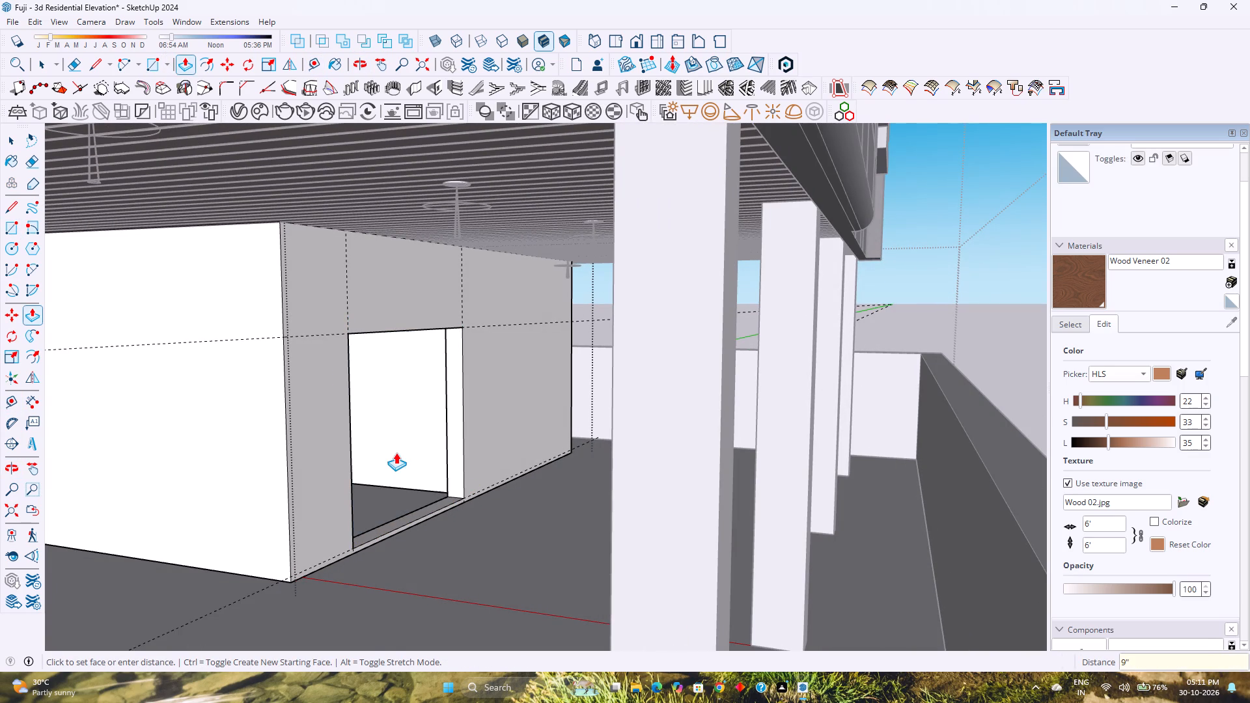
key("space")
Delete all guides in the model.
scroll(410, 461, "down", 2)
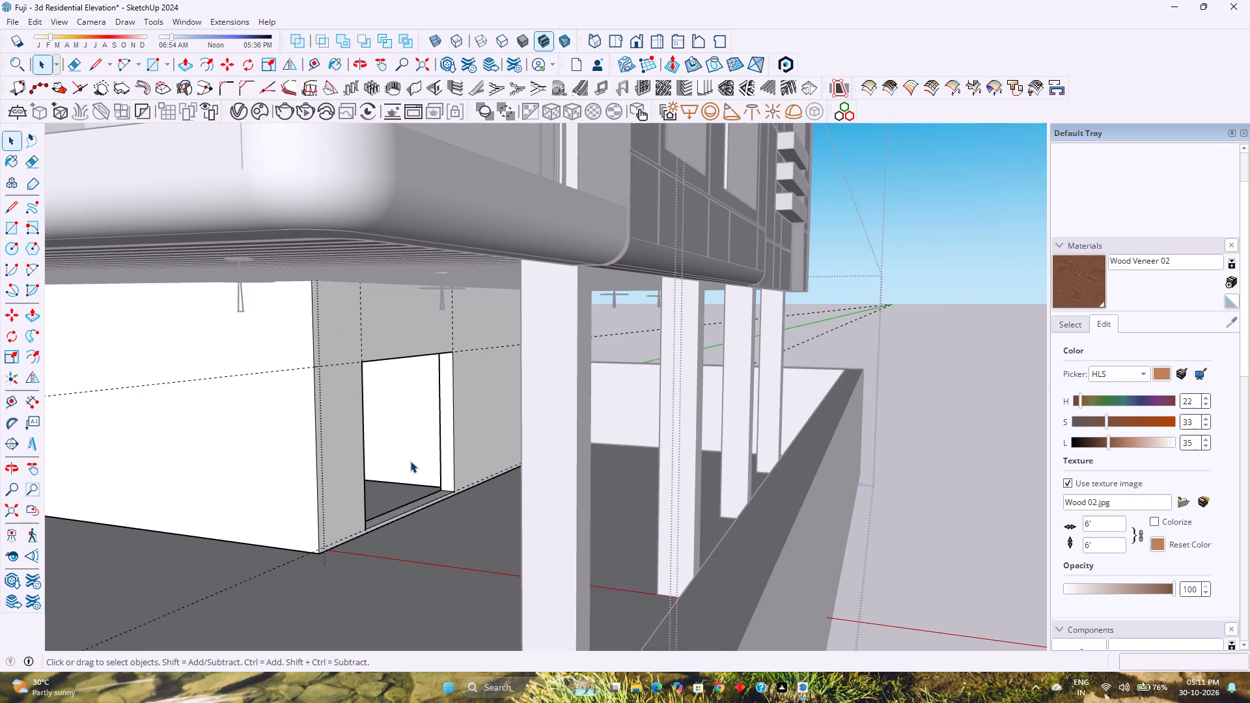
left_click(34, 23)
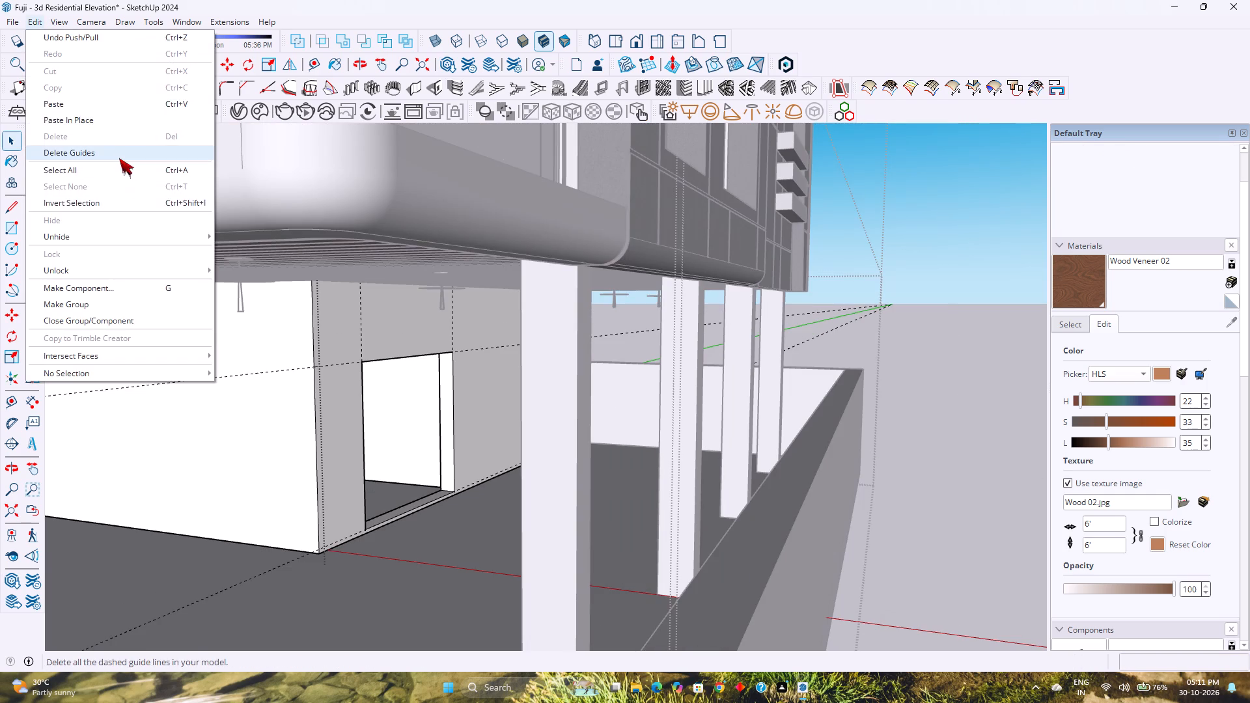
left_click(119, 158)
Close the nested ground-floor block and its parent groups to return to the whole building model.
scroll(322, 434, "down", 3)
middle_click_drag(322, 434, 374, 393)
middle_click(374, 393)
scroll(384, 389, "down", 2)
middle_click_drag(385, 389, 393, 391)
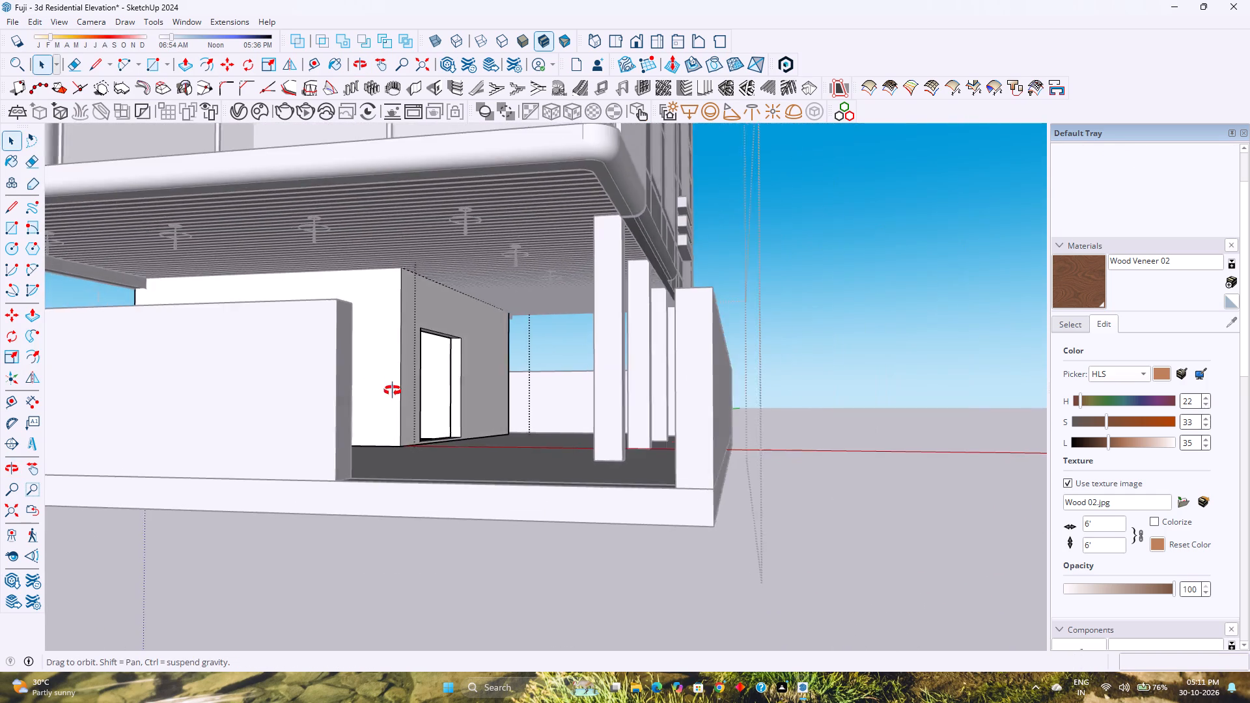
middle_click_drag(393, 391, 419, 434)
key("Escape")
scroll(415, 421, "down", 3)
middle_click_drag(479, 431, 548, 529, "shift")
middle_click(548, 529, "shift")
middle_click_drag(521, 511, 517, 509)
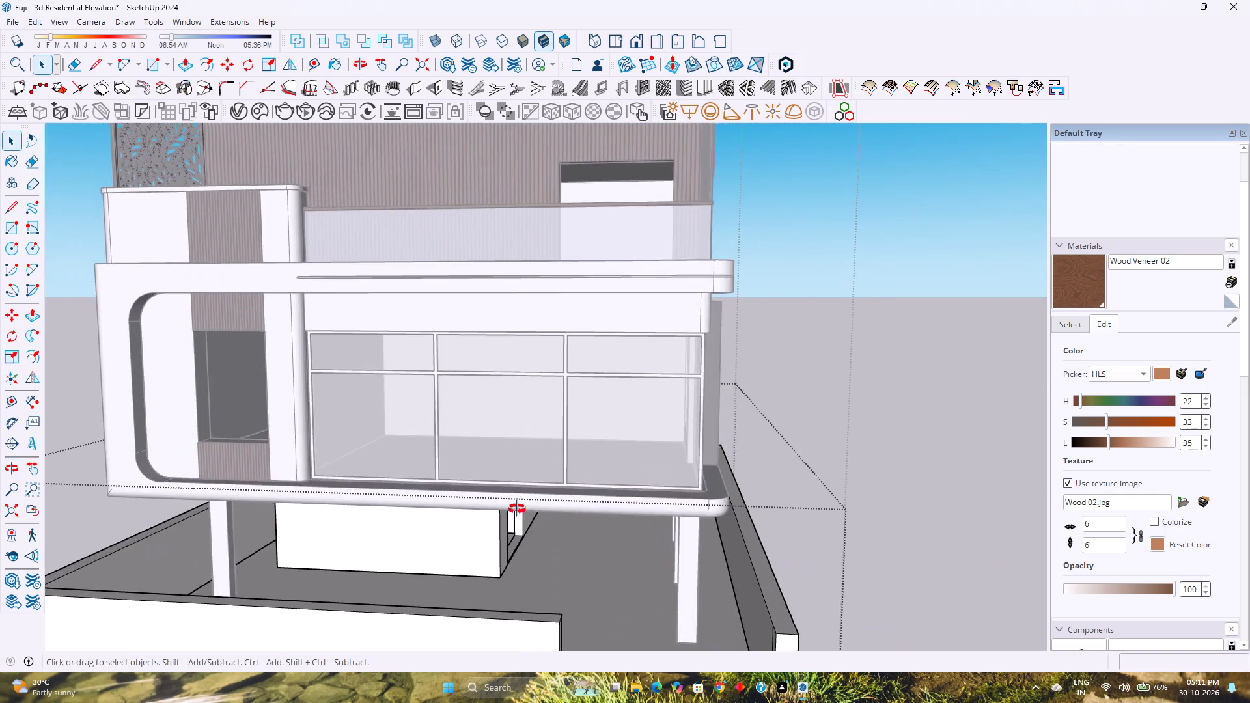
middle_click_drag(517, 509, 452, 444)
middle_click(451, 442)
middle_click_drag(432, 422, 482, 475, "shift")
middle_click(482, 475, "shift")
scroll(469, 458, "down", 2)
middle_click_drag(469, 458, 492, 514, "shift")
middle_click(492, 514, "shift")
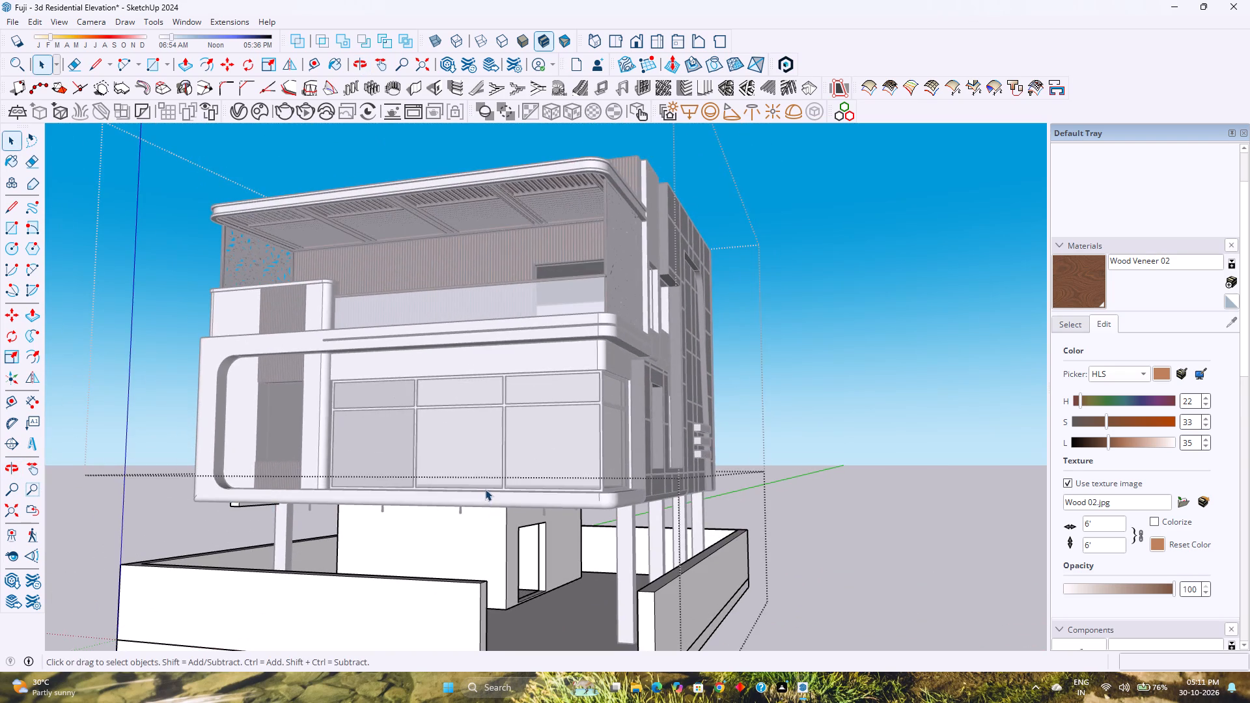
key("Escape")
key("Escape")
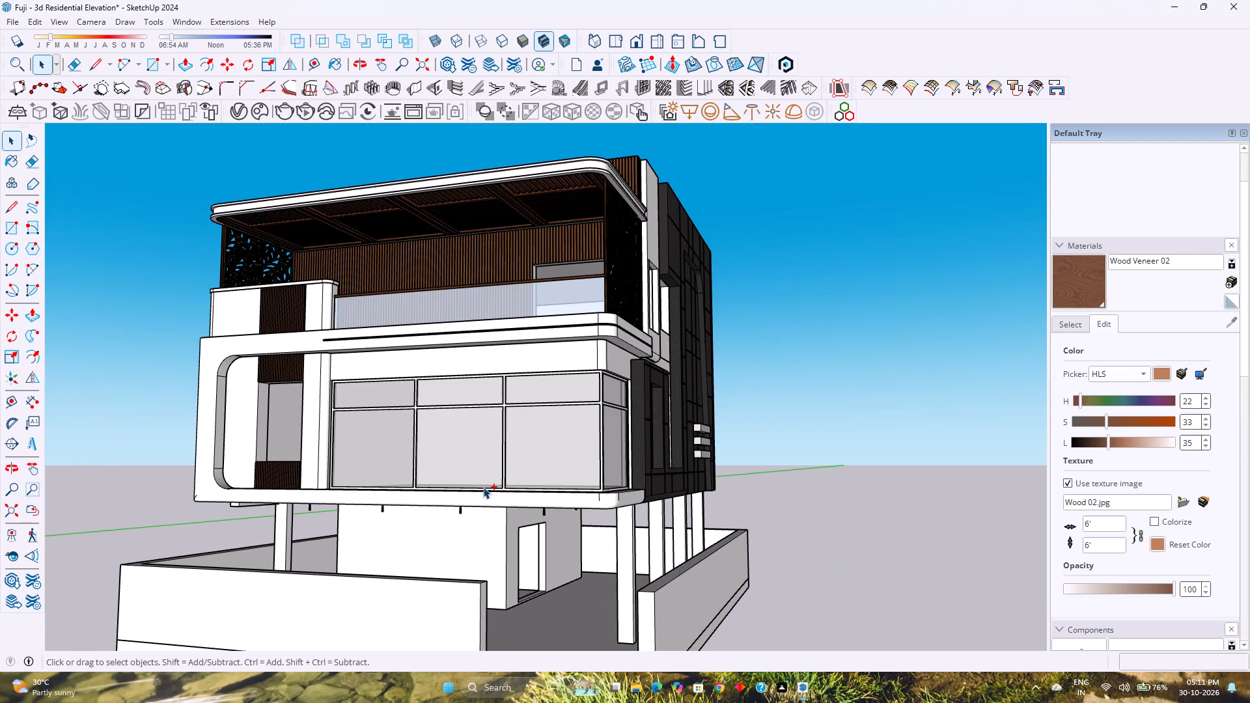
Save the model.
key("ctrl+s")
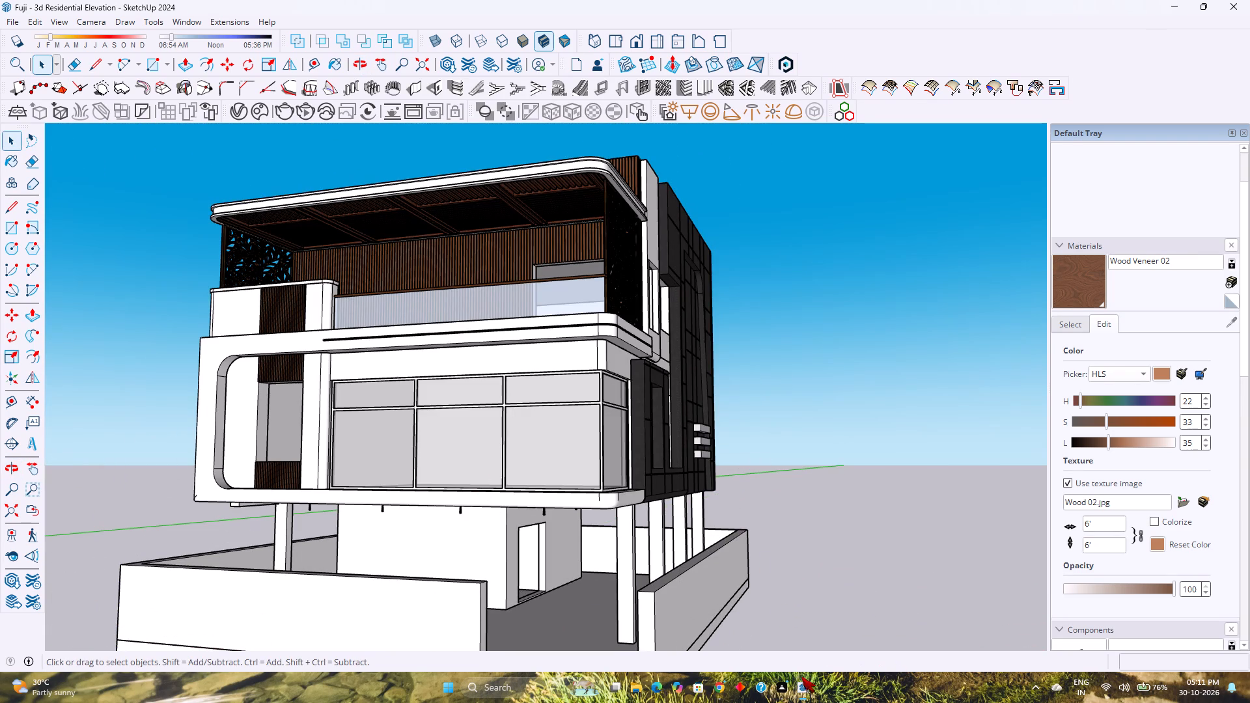
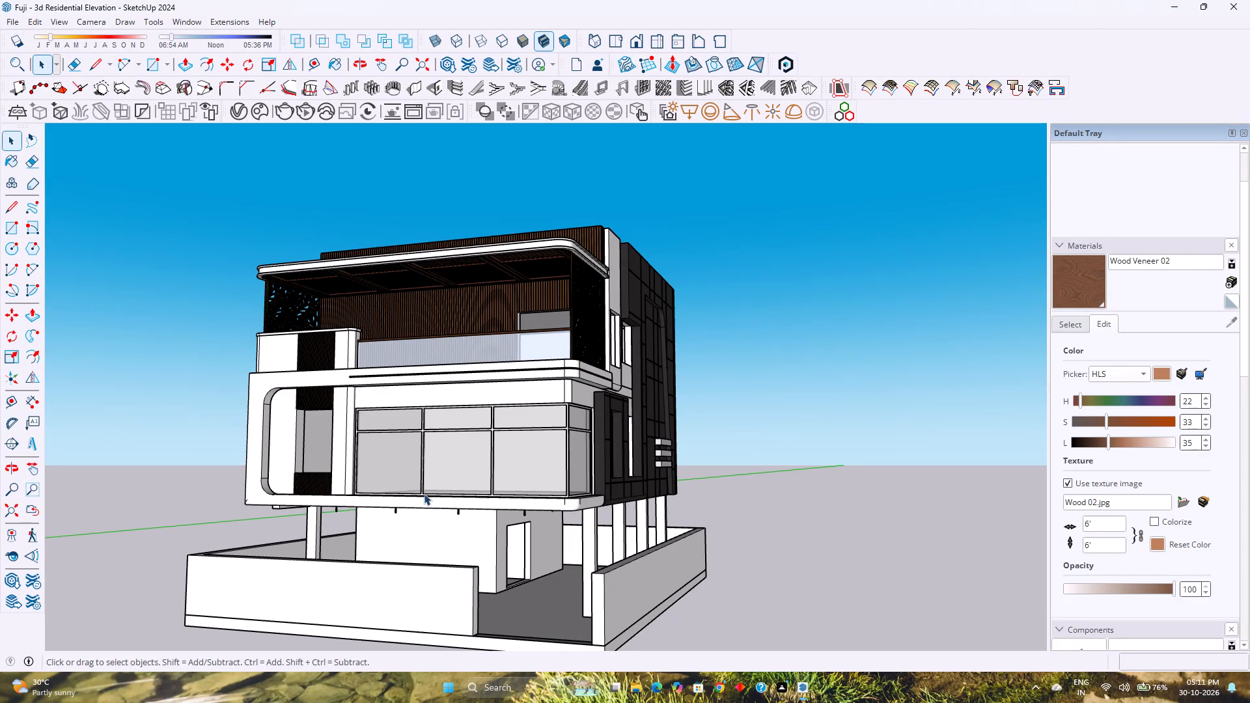
Open the nested groups down to the boundary wall for editing and select its front face beside the gate gap.
double_click(391, 598)
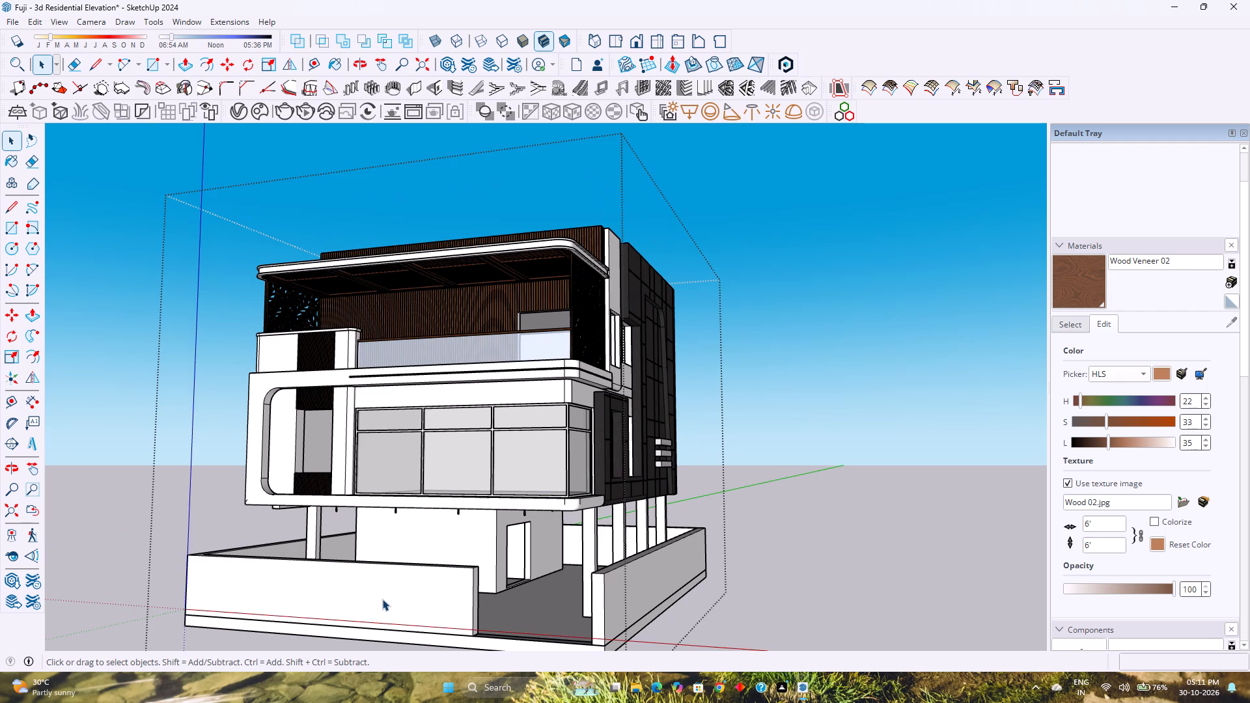
middle_click_drag(380, 607, 396, 555, "shift")
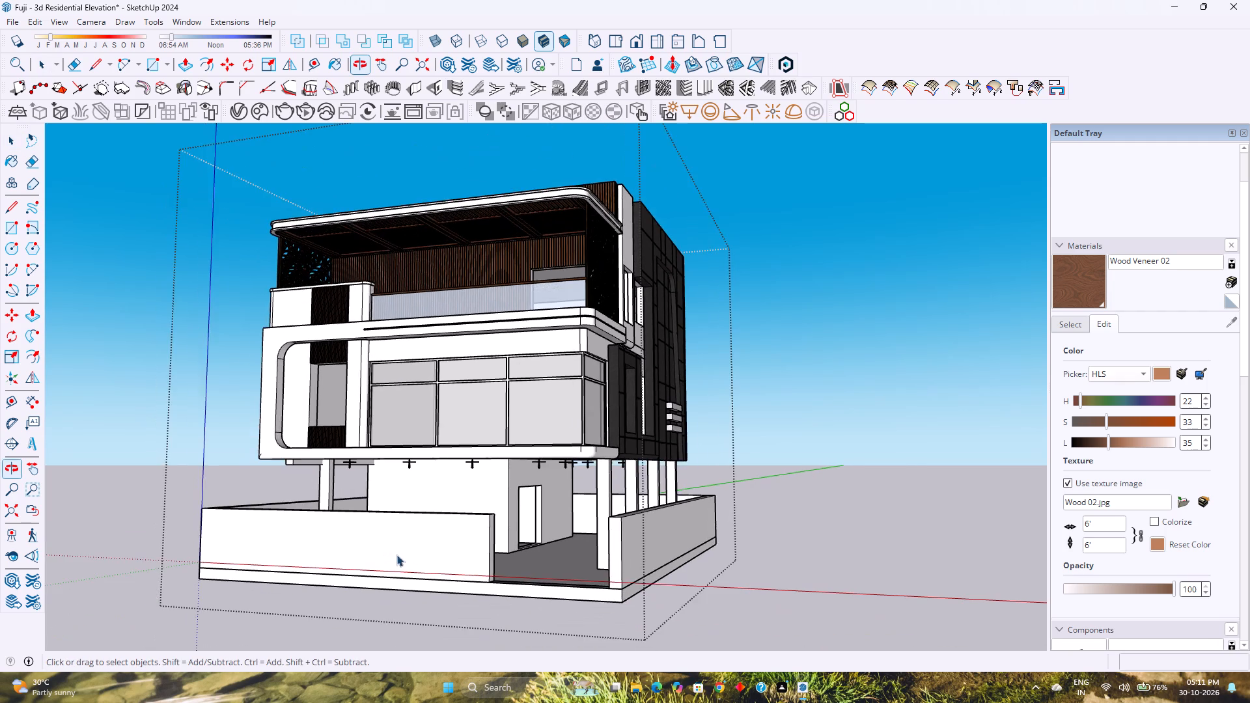
scroll(447, 577, "up", 2)
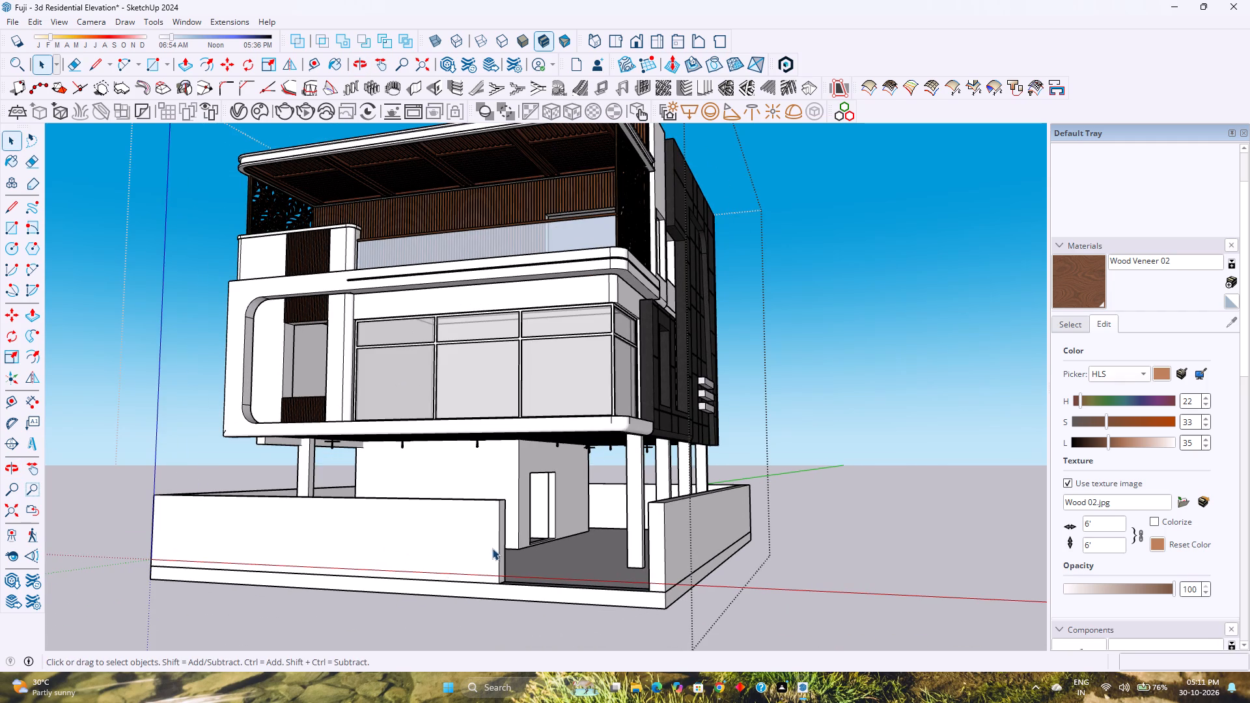
left_click(497, 545)
triple_click(492, 545)
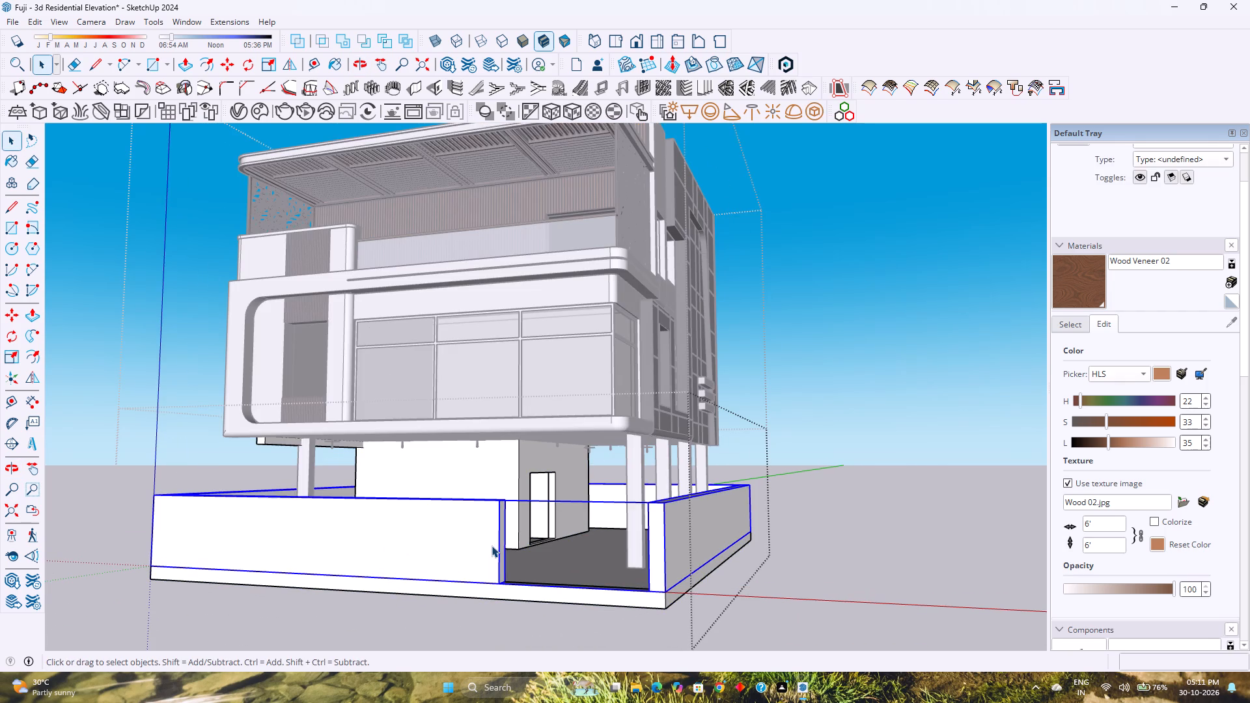
double_click(492, 545)
left_click(497, 542)
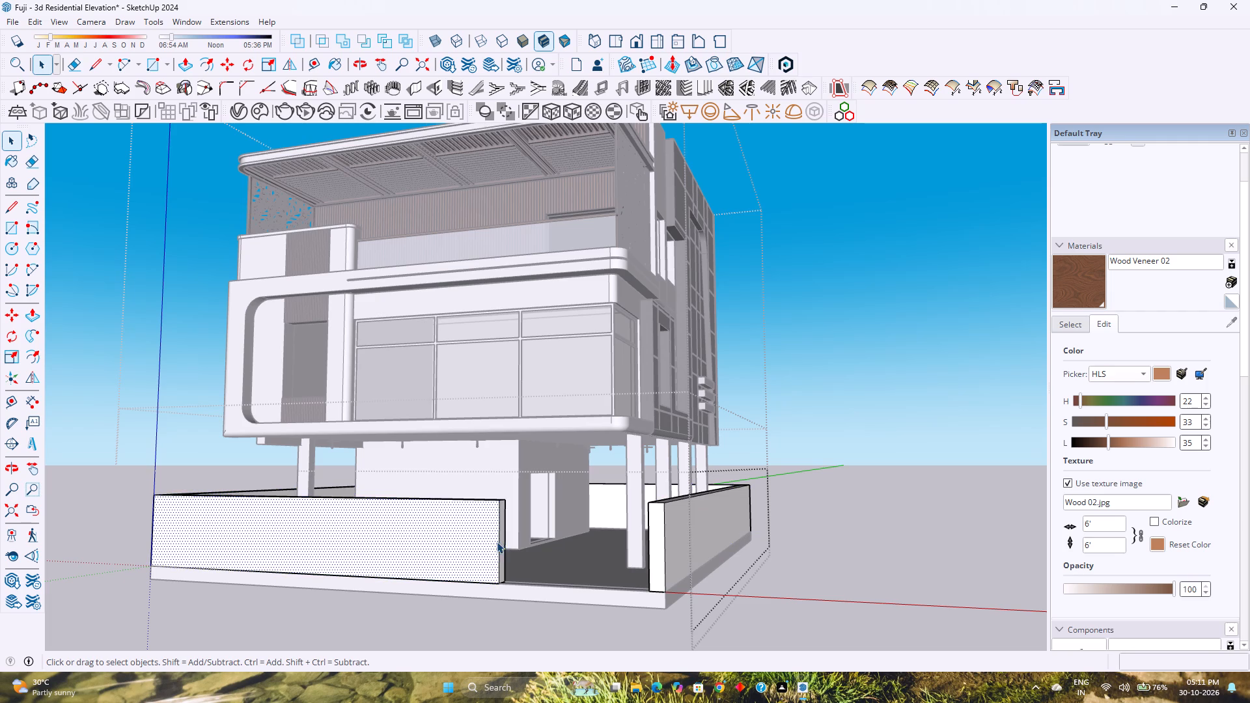
Place a vertical guide on the front boundary wall, 6' from its end edge at the gate gap.
left_click(316, 67)
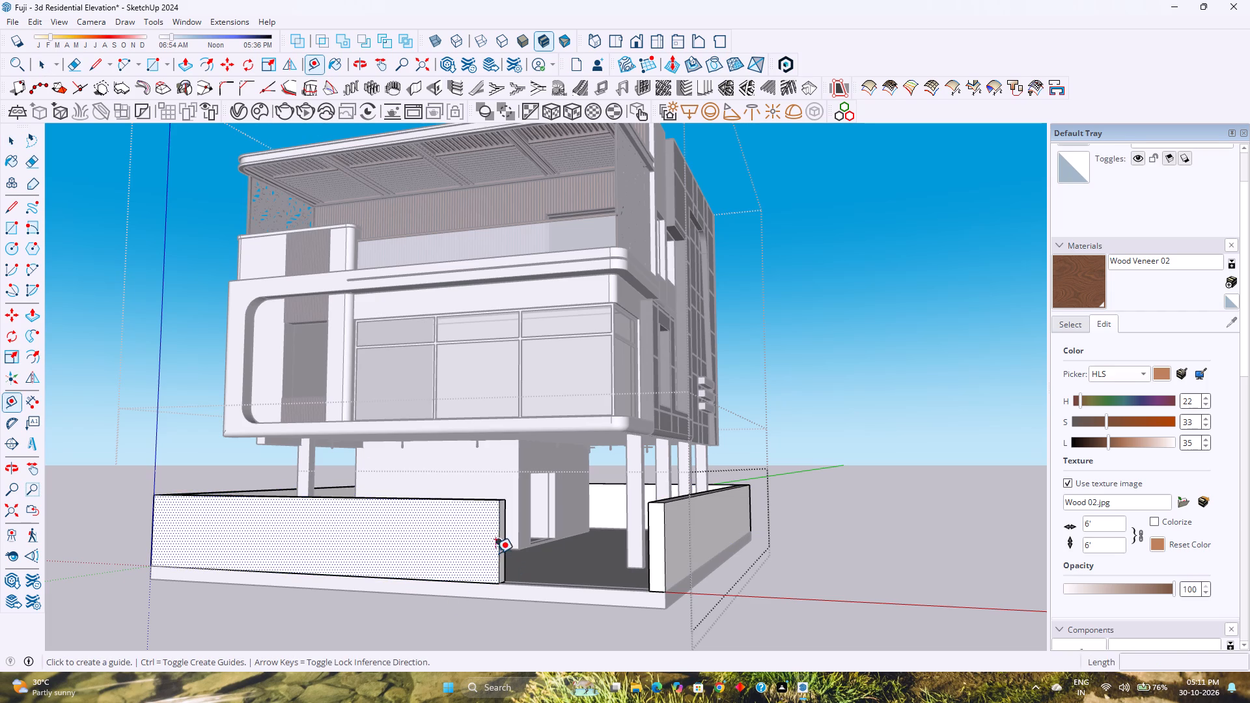
left_click(499, 527)
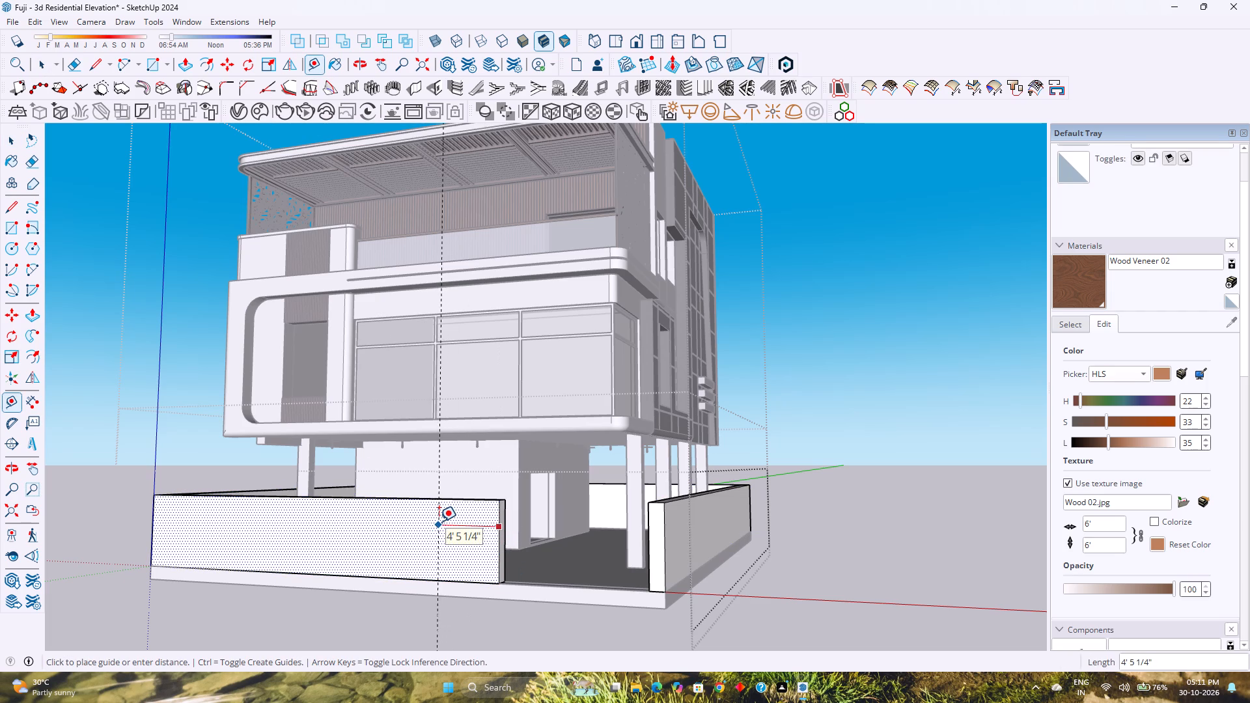
type("6'")
key("Return")
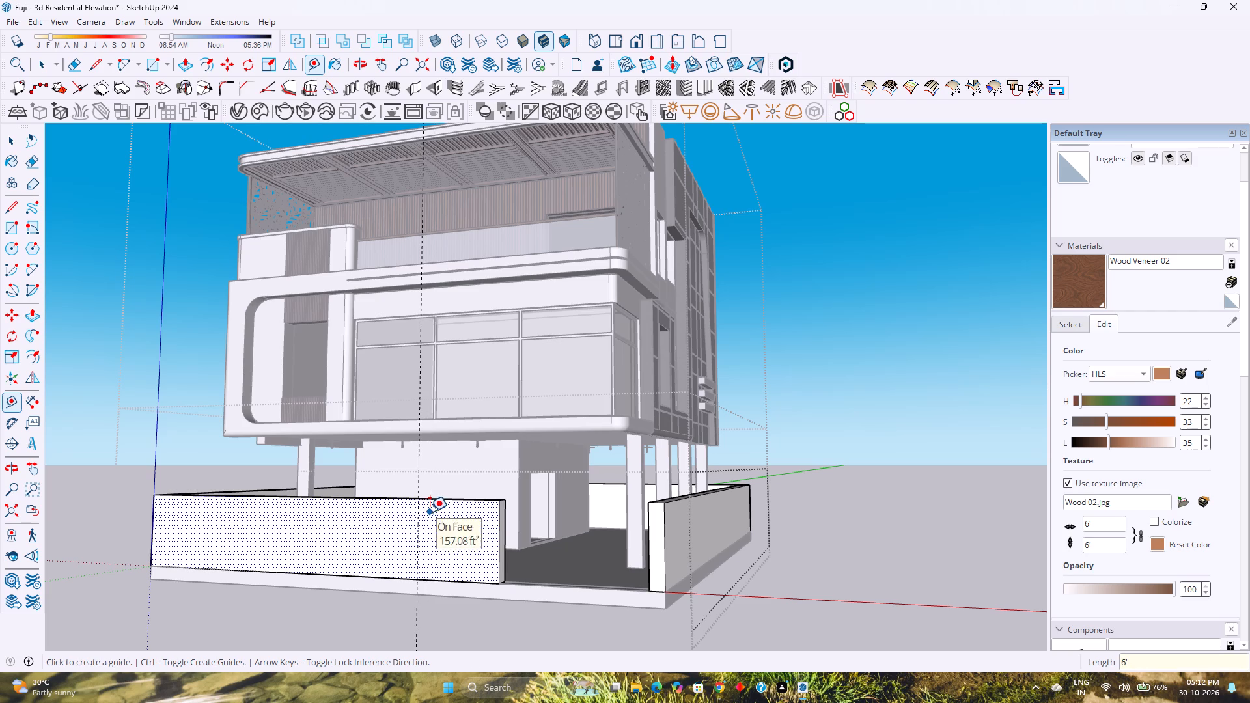
Place a second vertical guide on the front wall face, 9" from the same end edge.
scroll(399, 568, "up", 5)
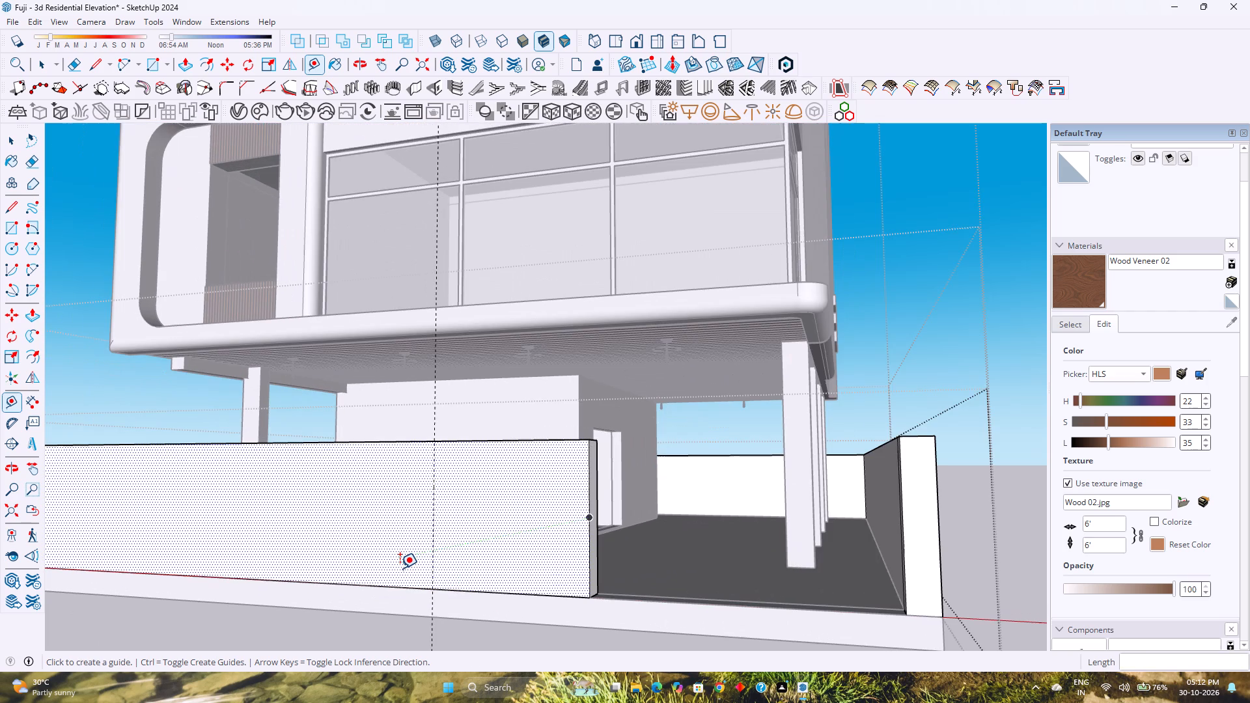
scroll(400, 568, "up", 1)
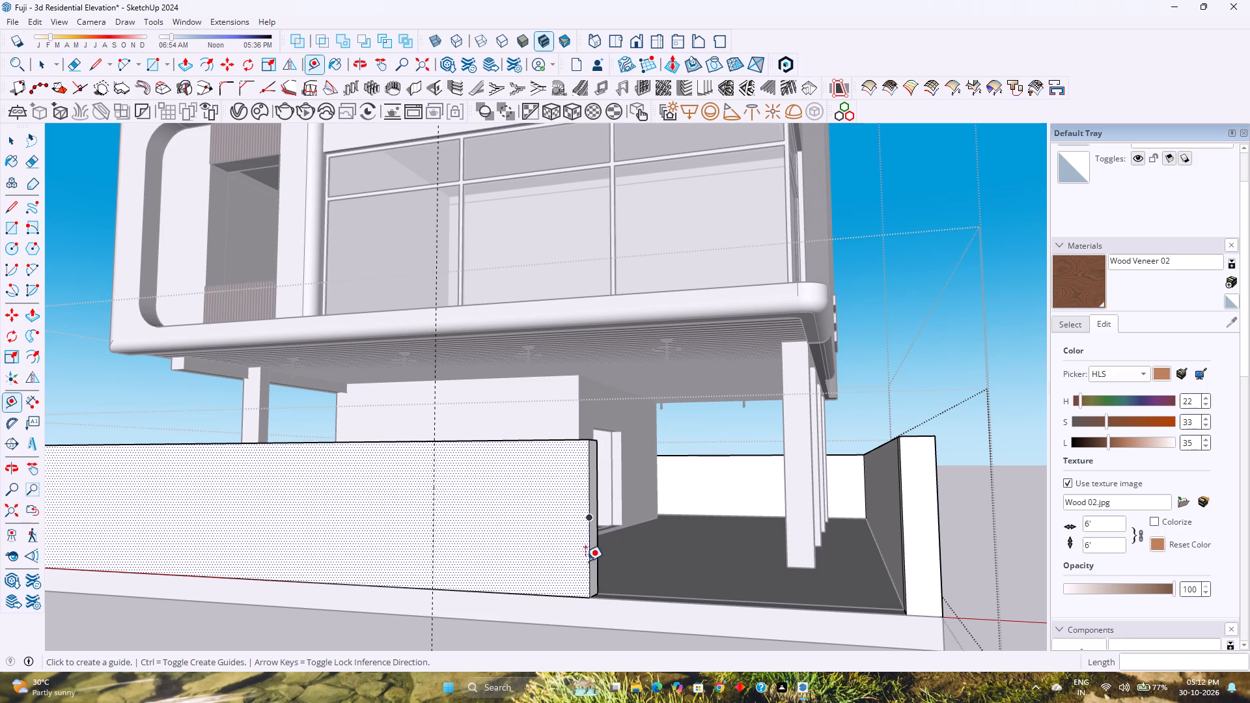
left_click(587, 544)
key("6")
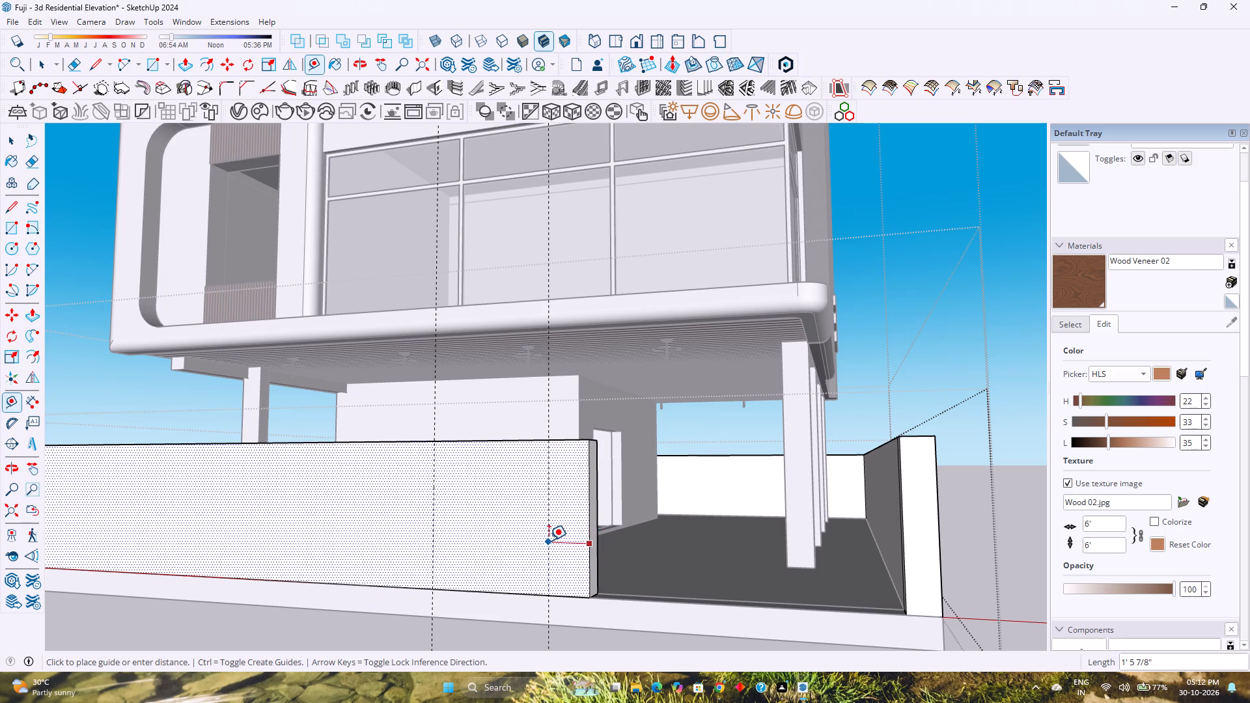
key("Return")
key("9")
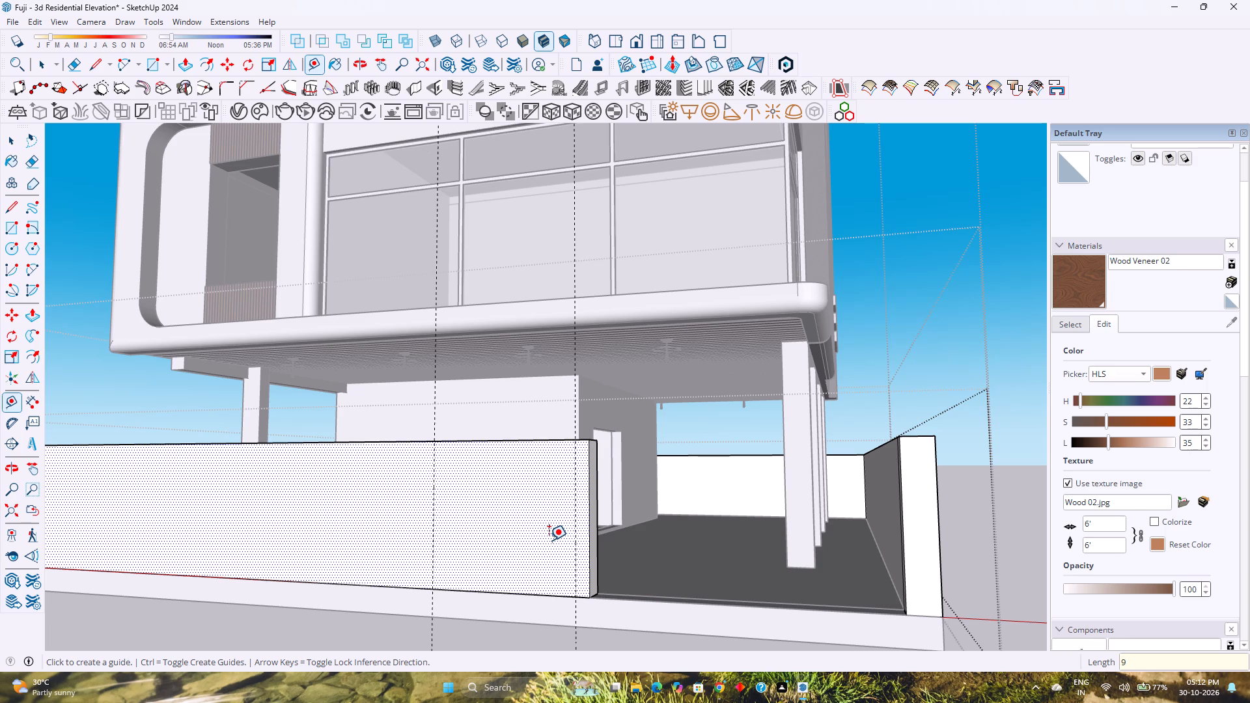
key("Return")
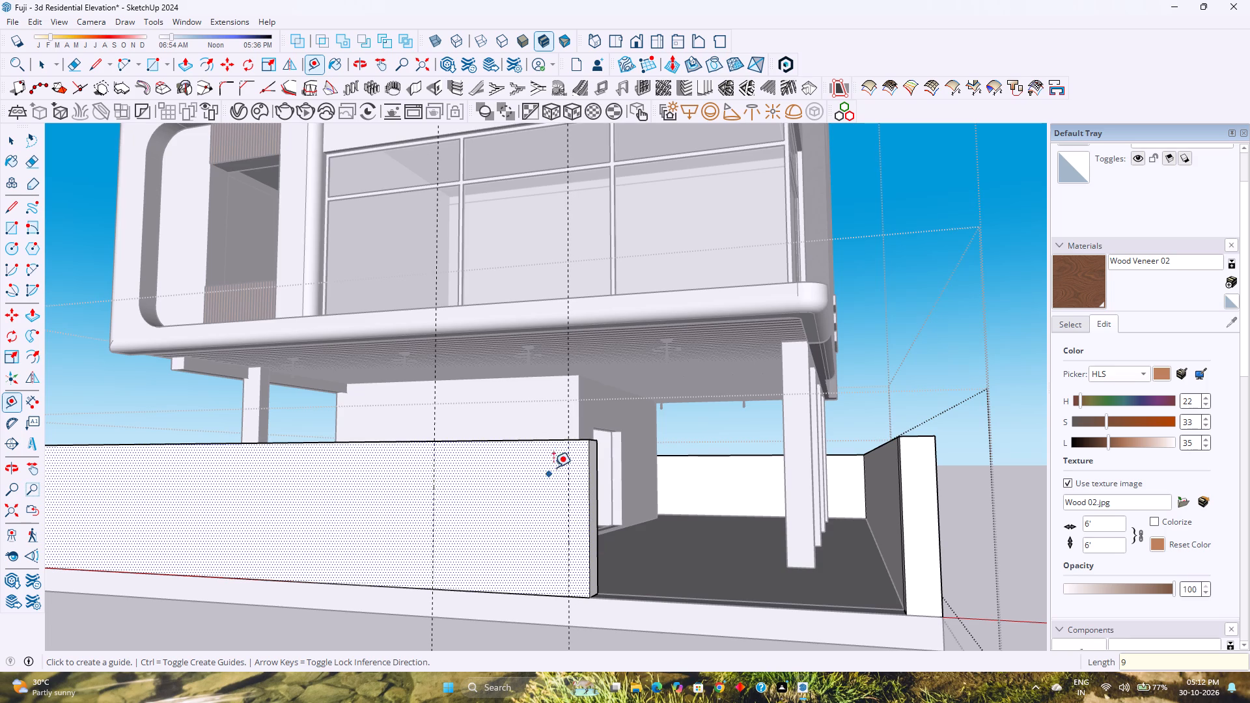
Place a horizontal guide on the wall face, 1'2" below its top edge.
left_click(554, 441)
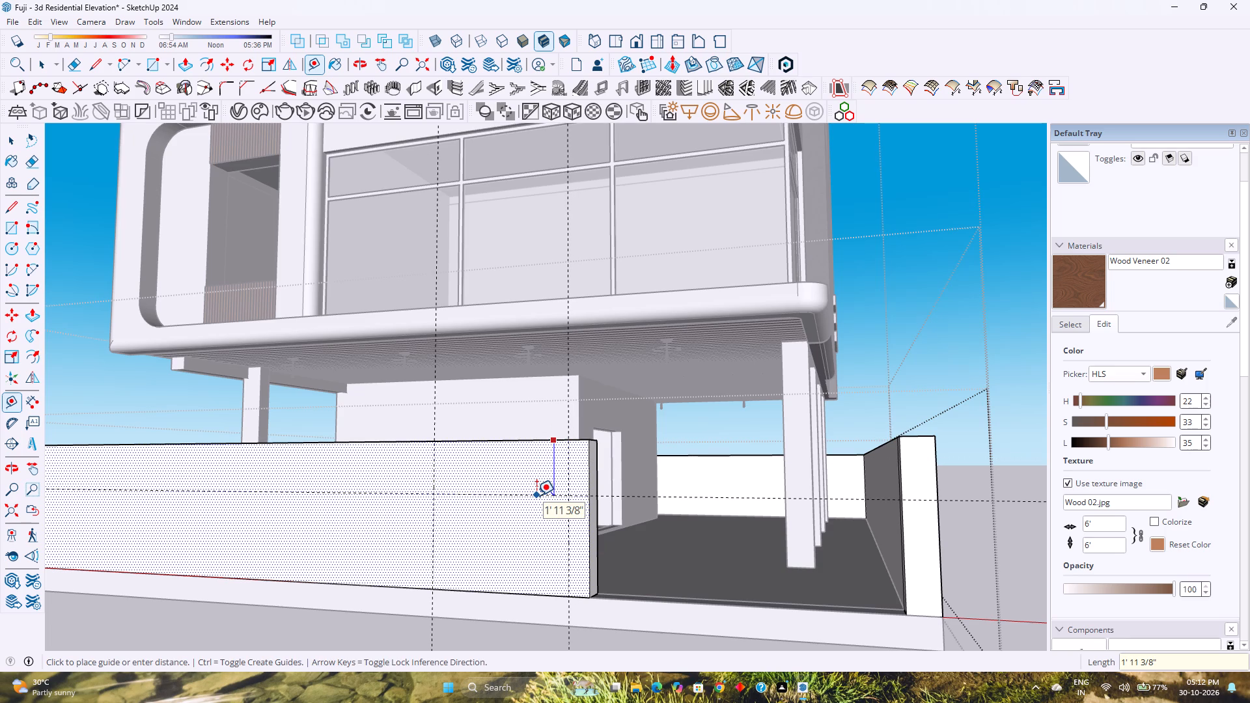
key("1")
key("Return")
type("1'2\"")
key("Return")
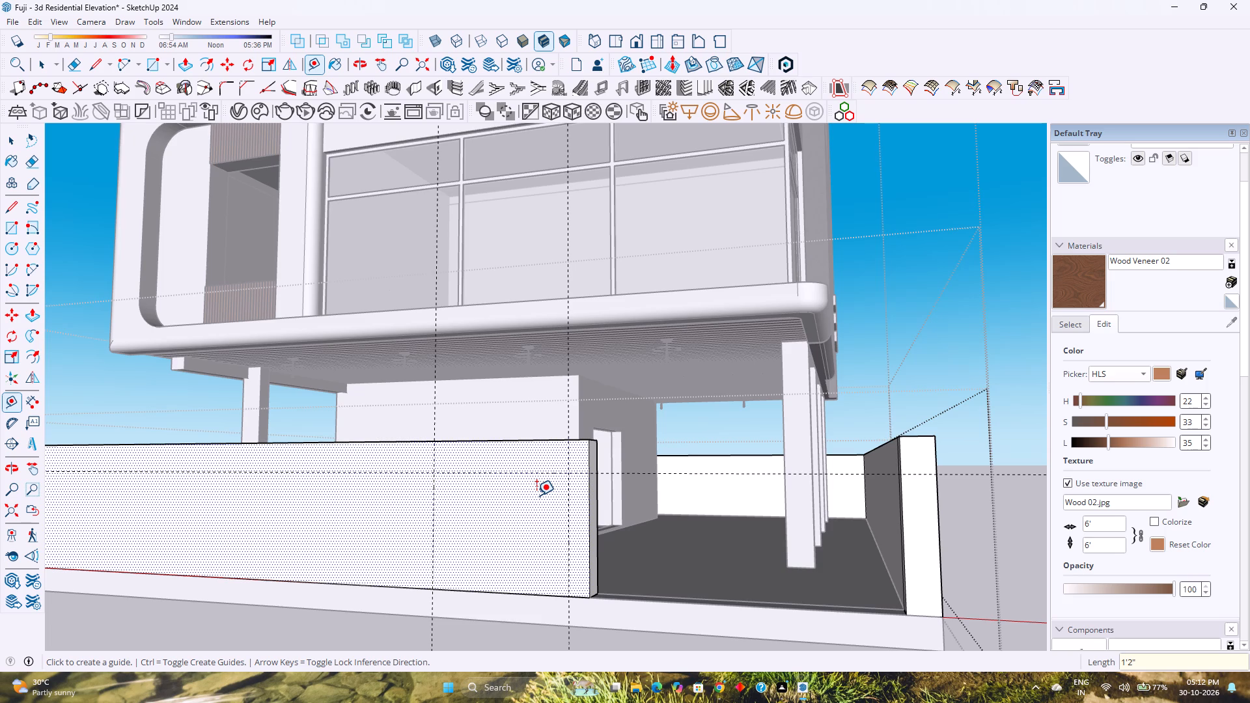
Add a vertical guide 2'6" inward from the 9" guide and a horizontal guide 3' below the upper horizontal one.
left_click(565, 493)
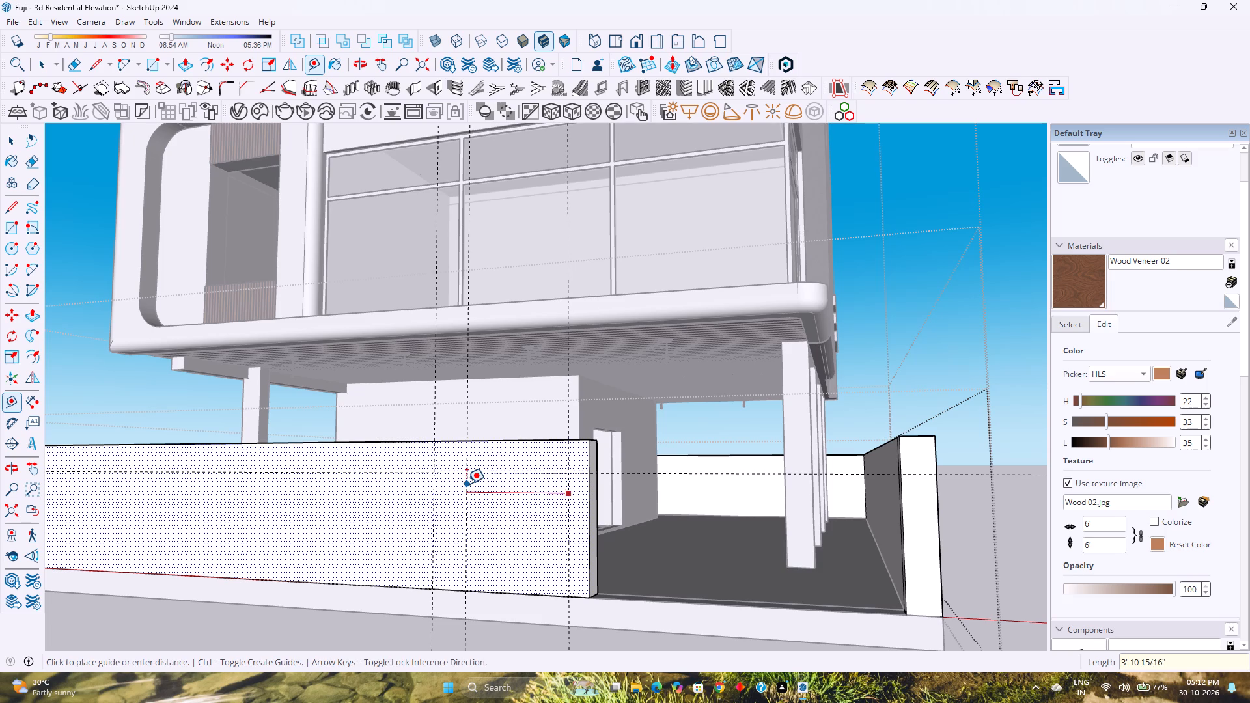
type("2'")
key("Return")
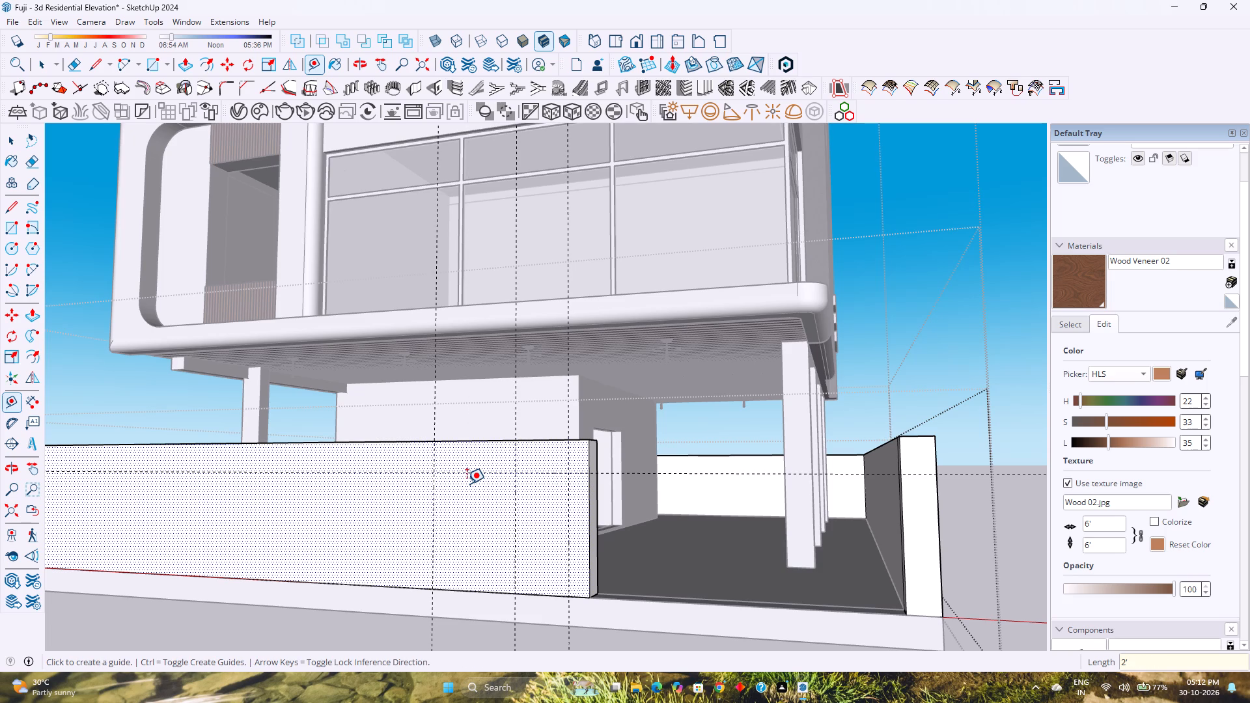
type("2'6\"")
key("Return")
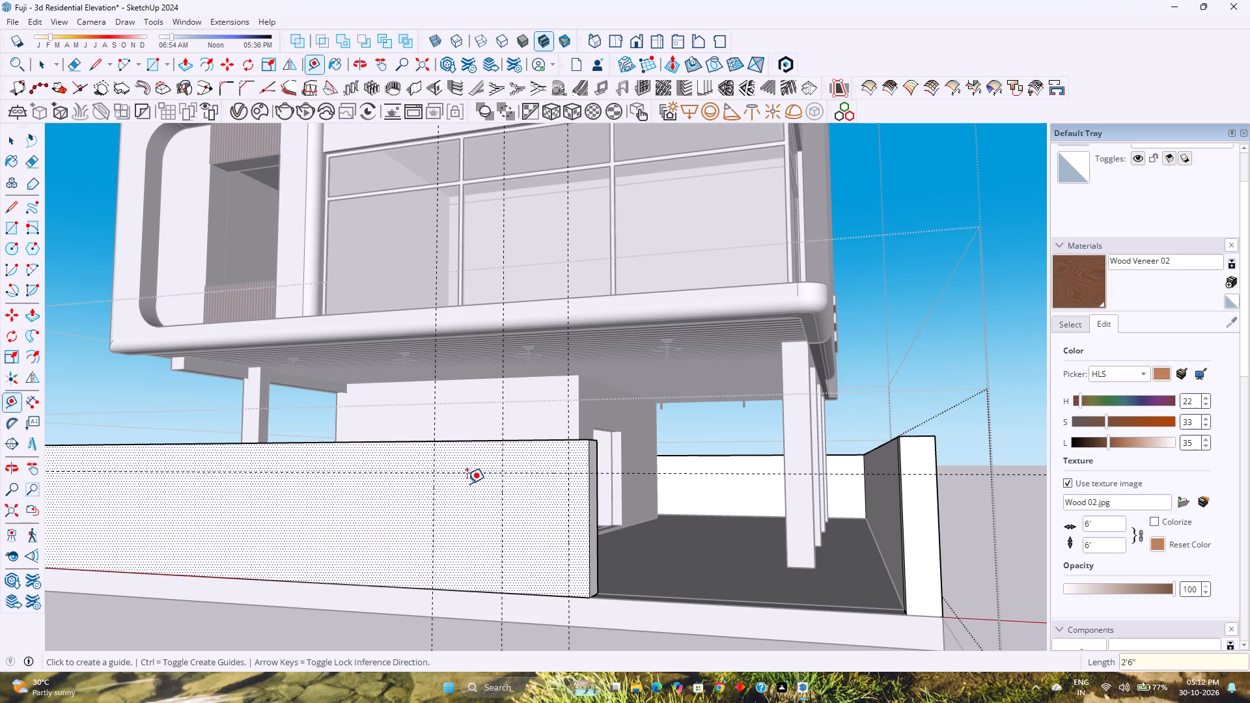
left_click(525, 476)
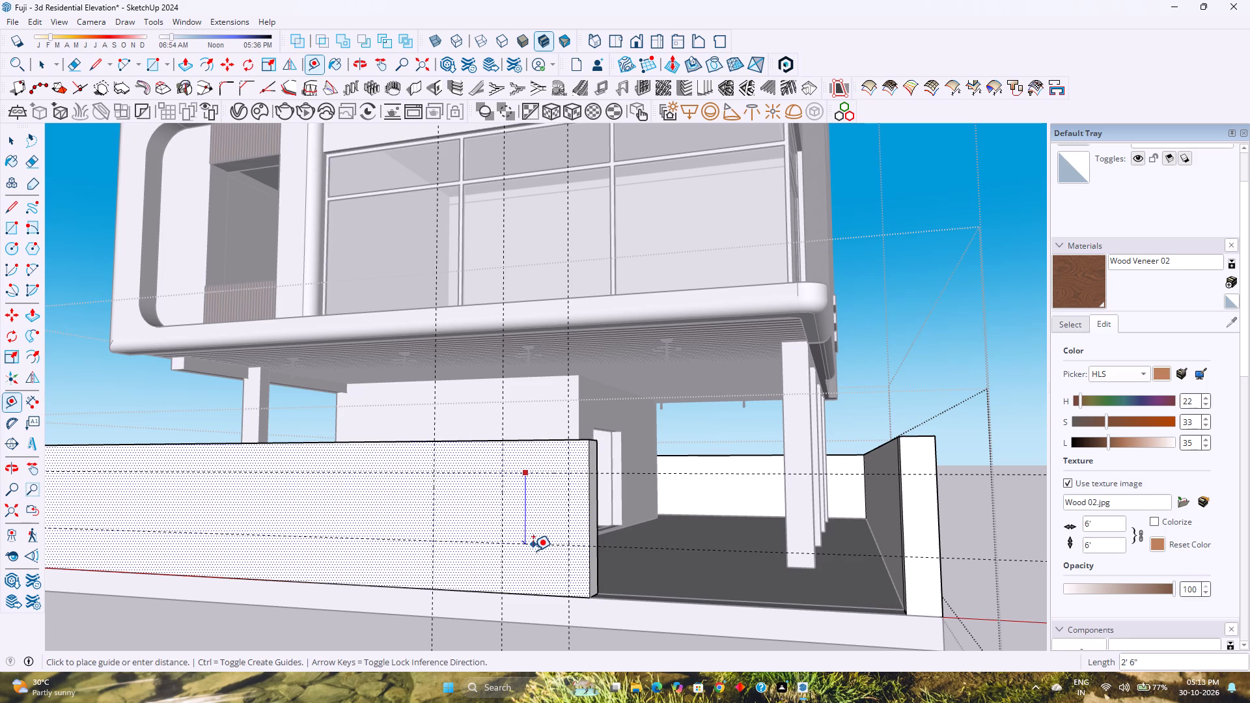
type("3'")
key("Return")
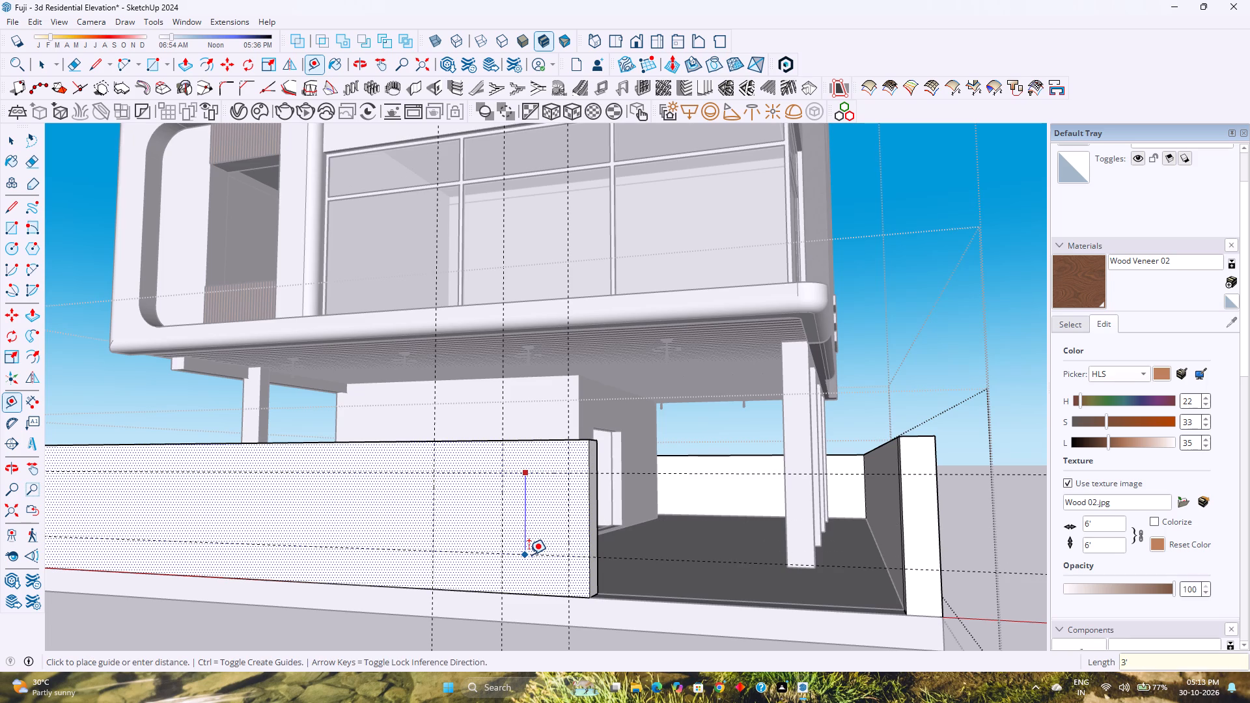
Draw a 3' by 2'6" rectangle on the wall face between the guide intersections.
key("r")
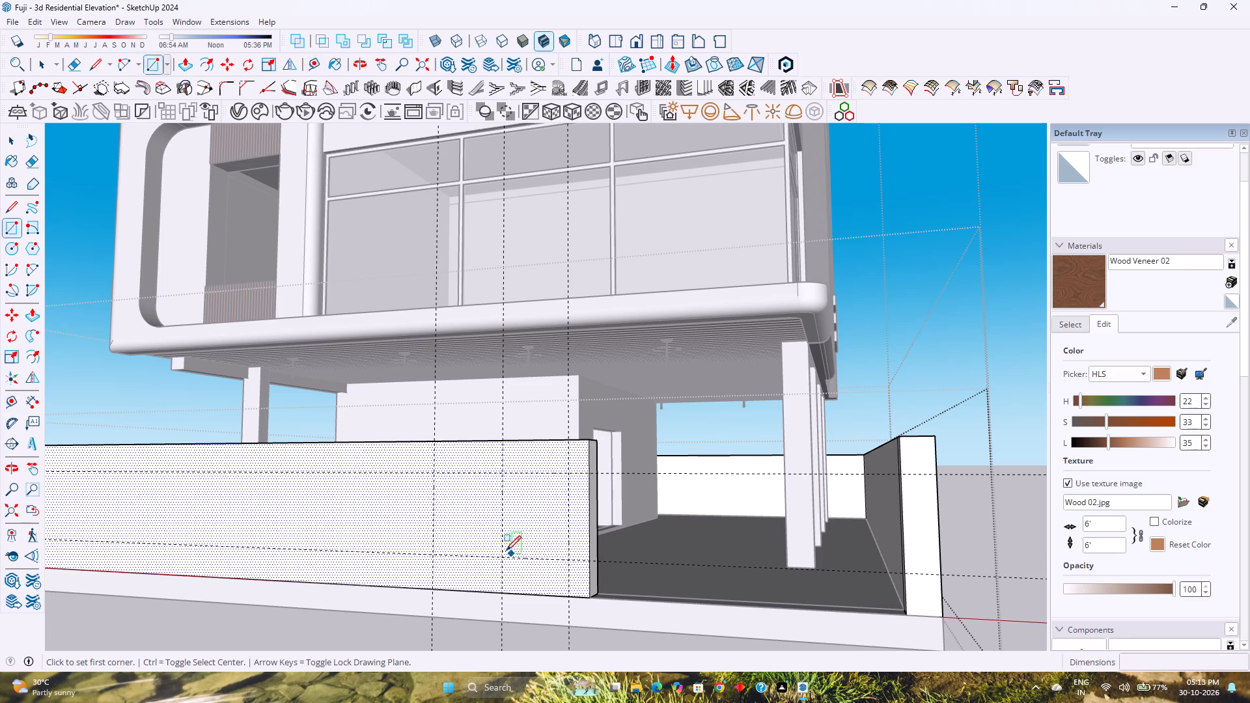
left_click(501, 473)
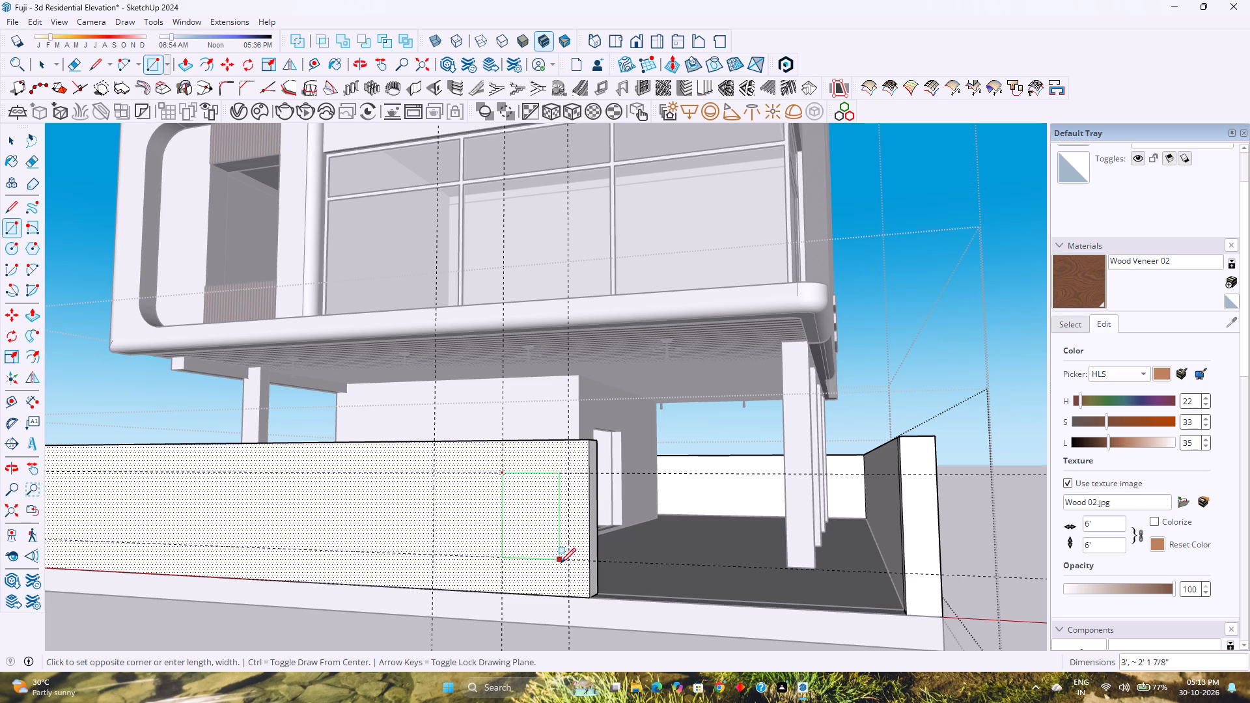
left_click(565, 563)
Push the rectangle 6" into the wall with Push/Pull to form a recess.
key("p")
left_click(542, 529)
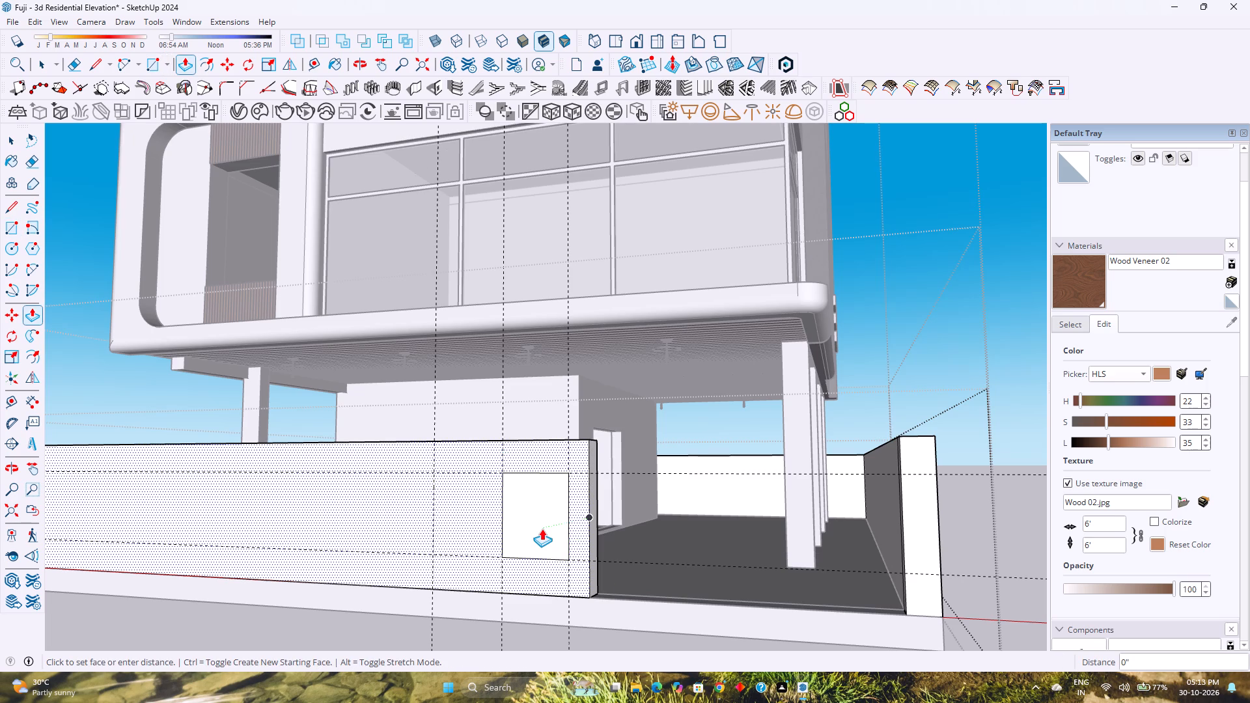
key("Escape")
left_click(538, 529)
key("6")
key("Return")
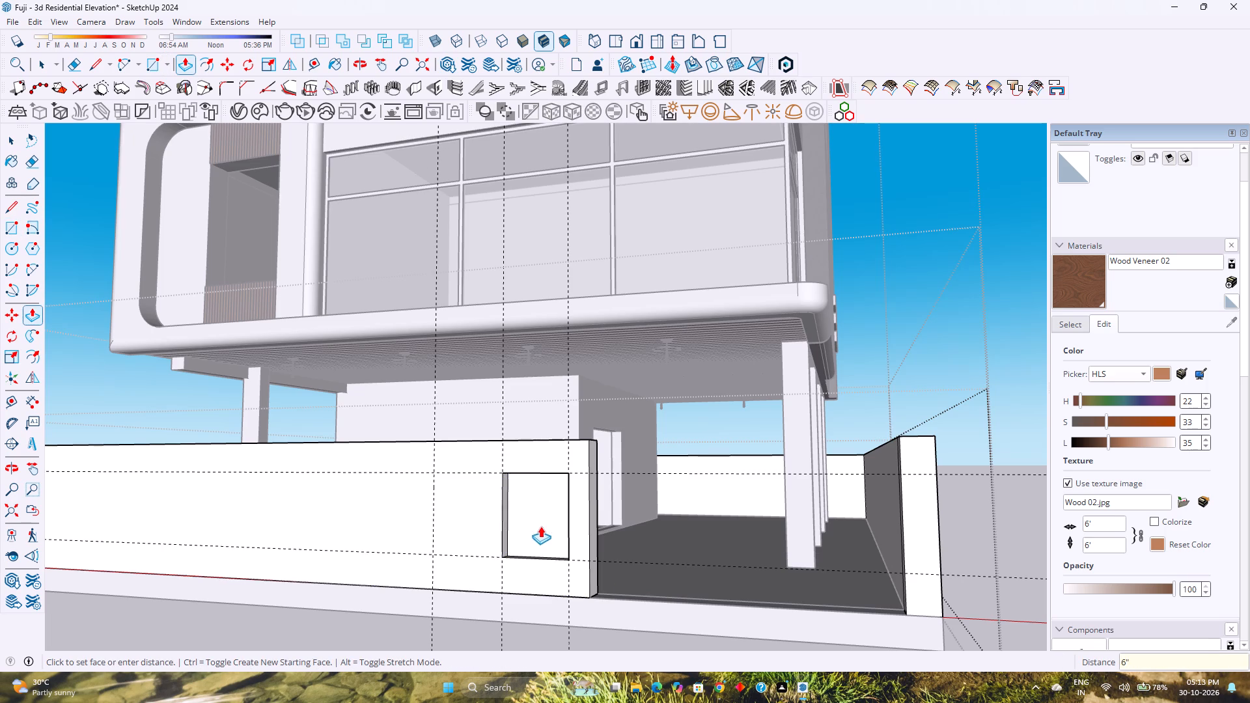
Offset the back face of the wall recess by another 1" with Push/Pull.
middle_click_drag(540, 526, 513, 590)
middle_click(513, 590)
scroll(521, 562, "up", 3)
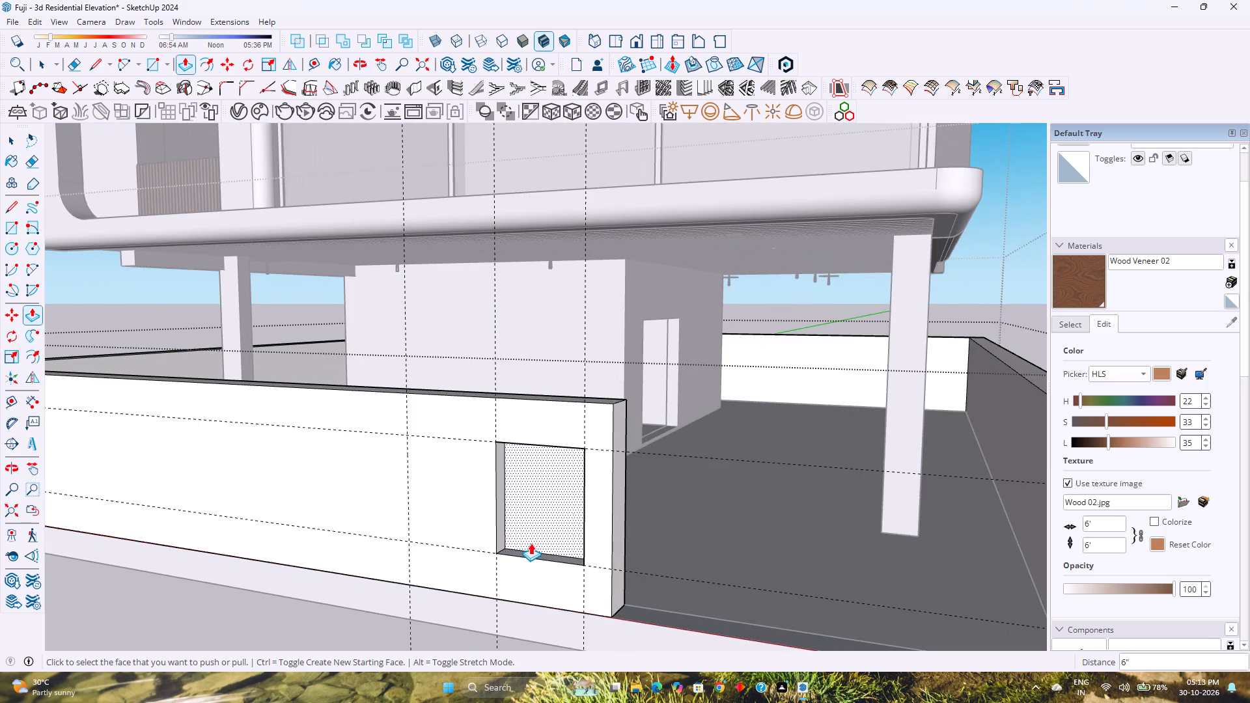
scroll(531, 542, "up", 2)
left_click(534, 536)
key("1")
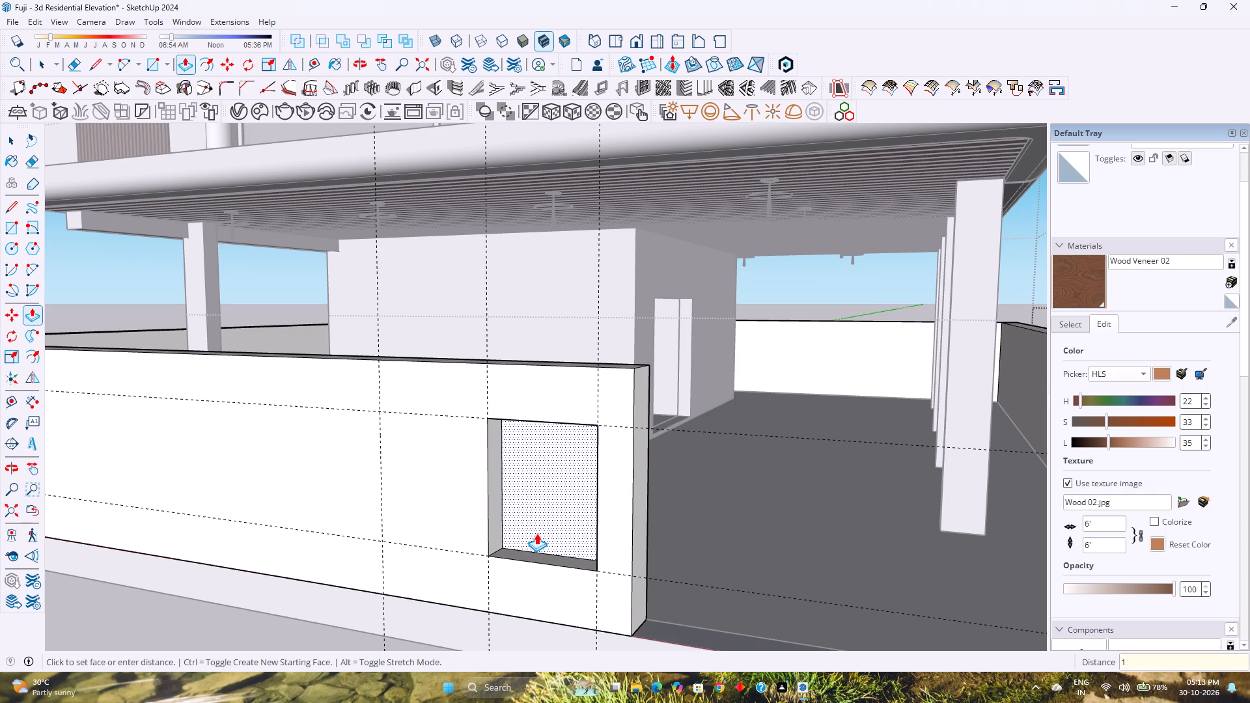
key("Return")
key("space")
Draw a vertical line along the 6' guide from the bottom to the top edge of the wall face.
middle_click_drag(547, 527, 469, 570)
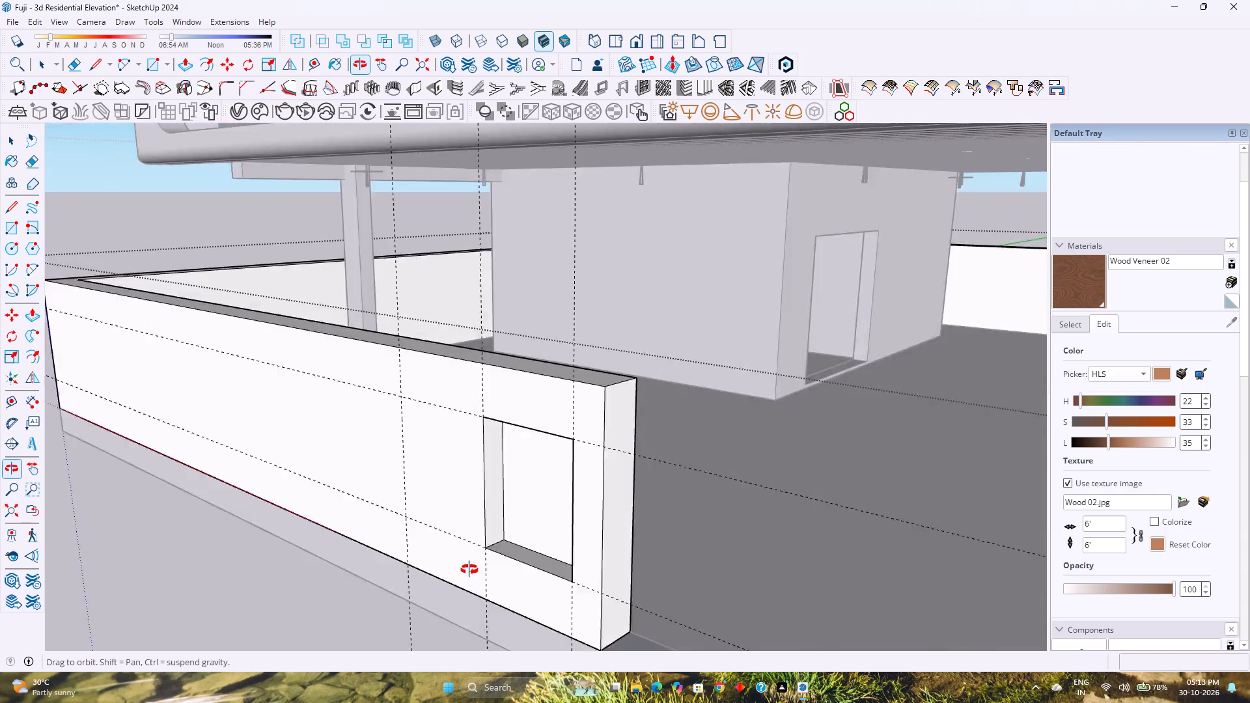
middle_click_drag(469, 570, 529, 564)
middle_click(529, 564)
scroll(534, 552, "down", 4)
middle_click_drag(499, 552, 541, 526)
middle_click(541, 526)
scroll(541, 525, "down", 2)
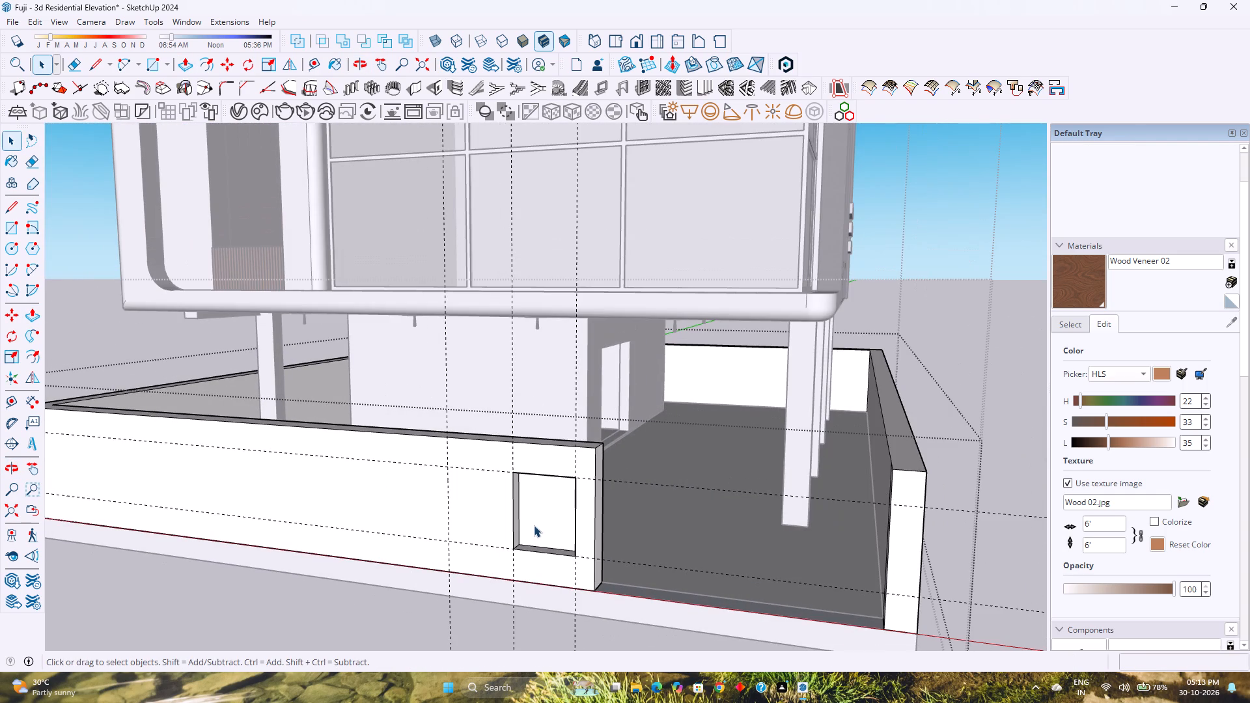
scroll(430, 422, "up", 1)
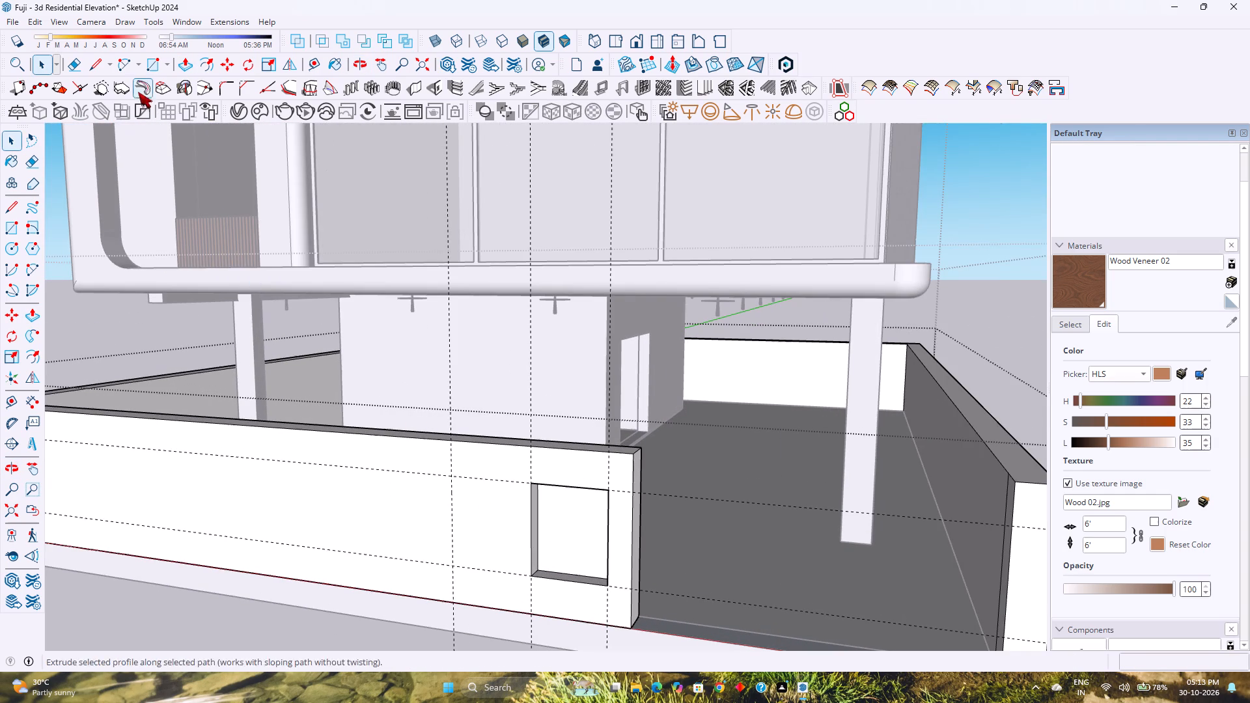
left_click(96, 65)
left_click(454, 600)
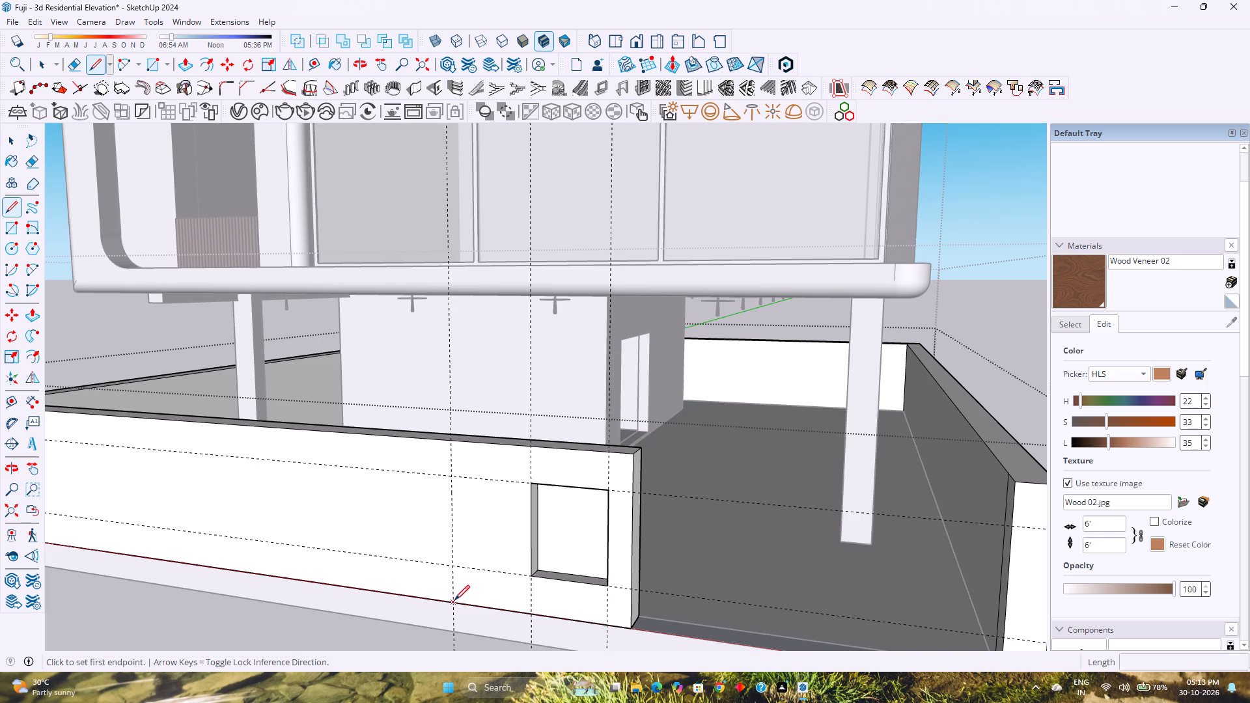
left_click(456, 441)
Draw a 1' line across the wall's top face from the upper end of the vertical line to the back edge.
scroll(460, 435, "up", 2)
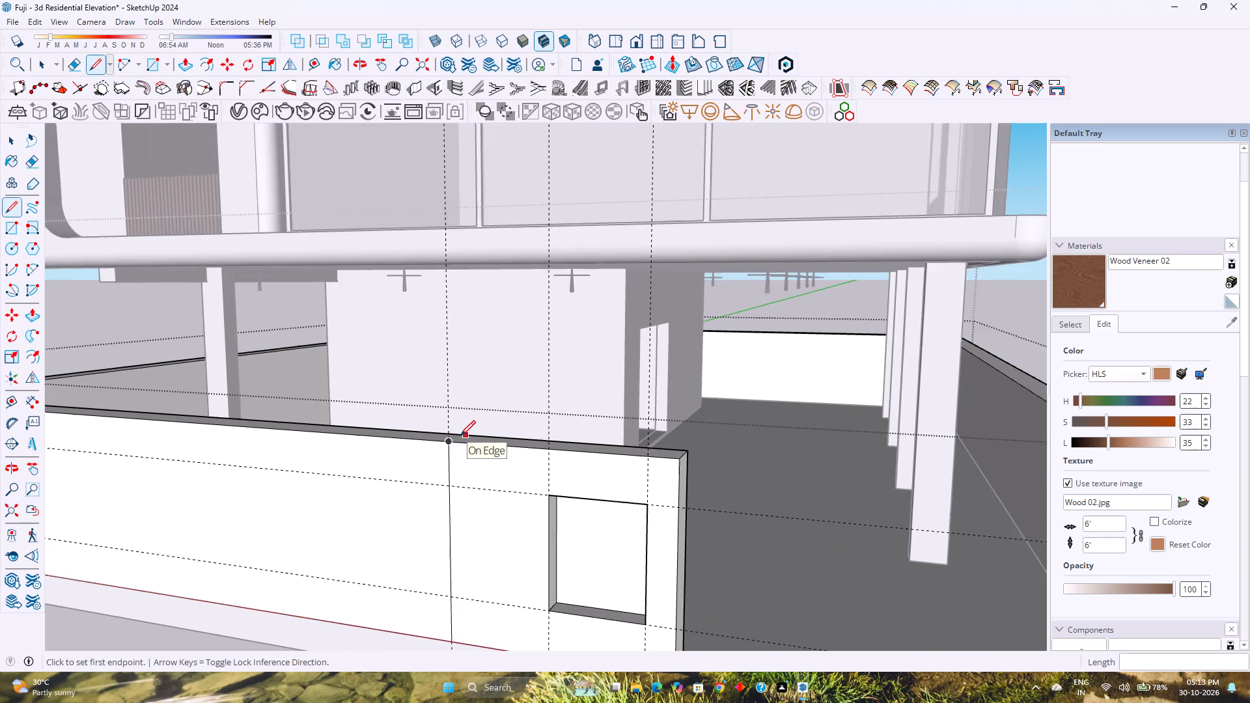
middle_click_drag(460, 435, 449, 525)
middle_click(449, 525)
key("Left")
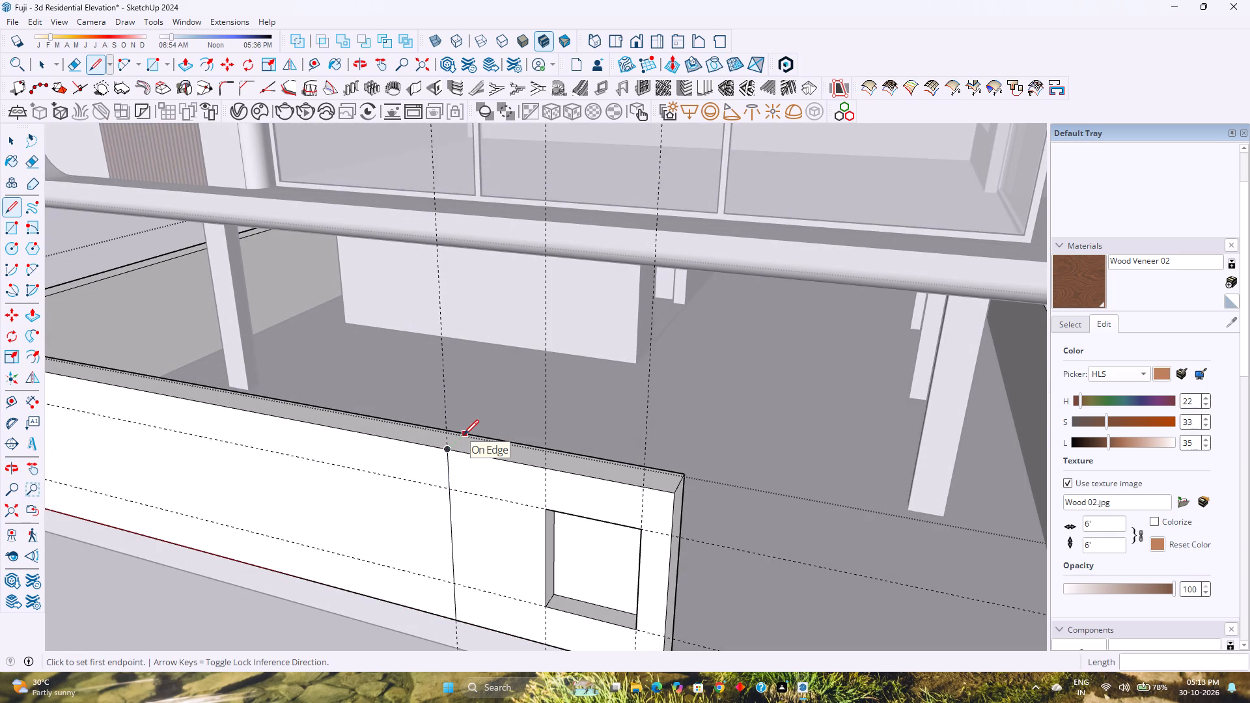
scroll(464, 435, "up", 7)
left_click(433, 468)
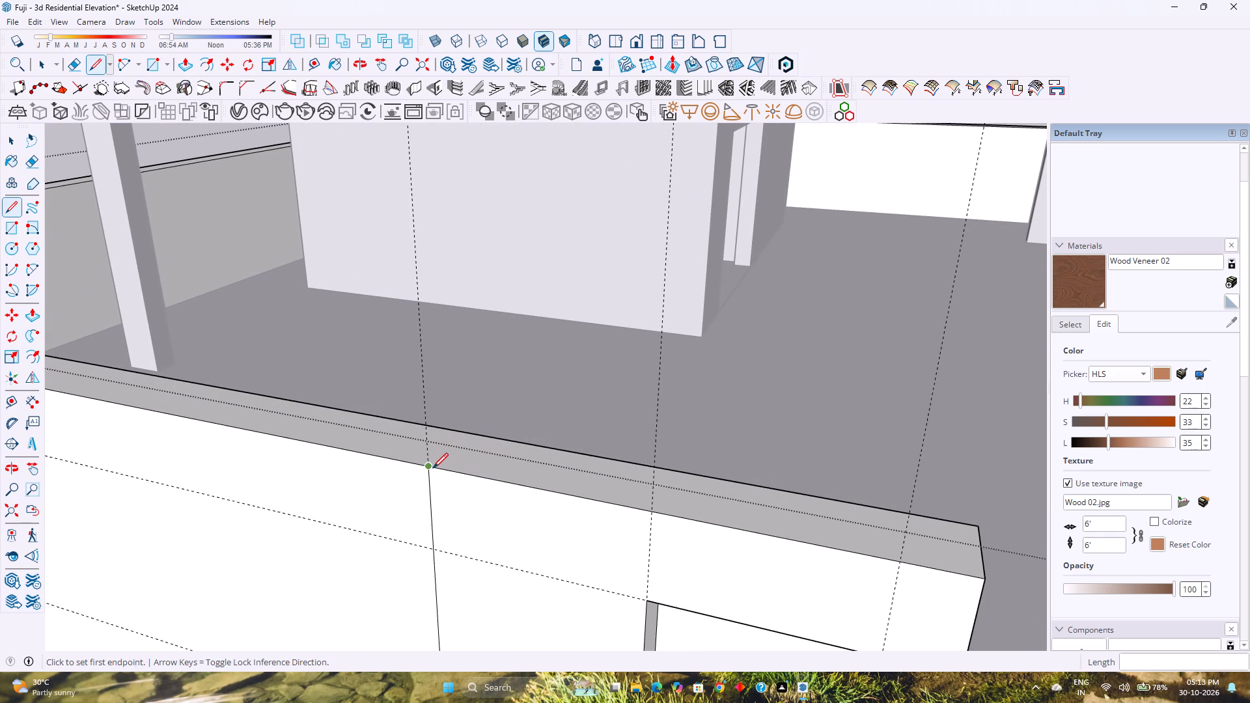
left_click(469, 435)
key("space")
scroll(447, 460, "down", 3)
middle_click_drag(465, 523, 493, 482)
middle_click(495, 481)
scroll(501, 475, "down", 4)
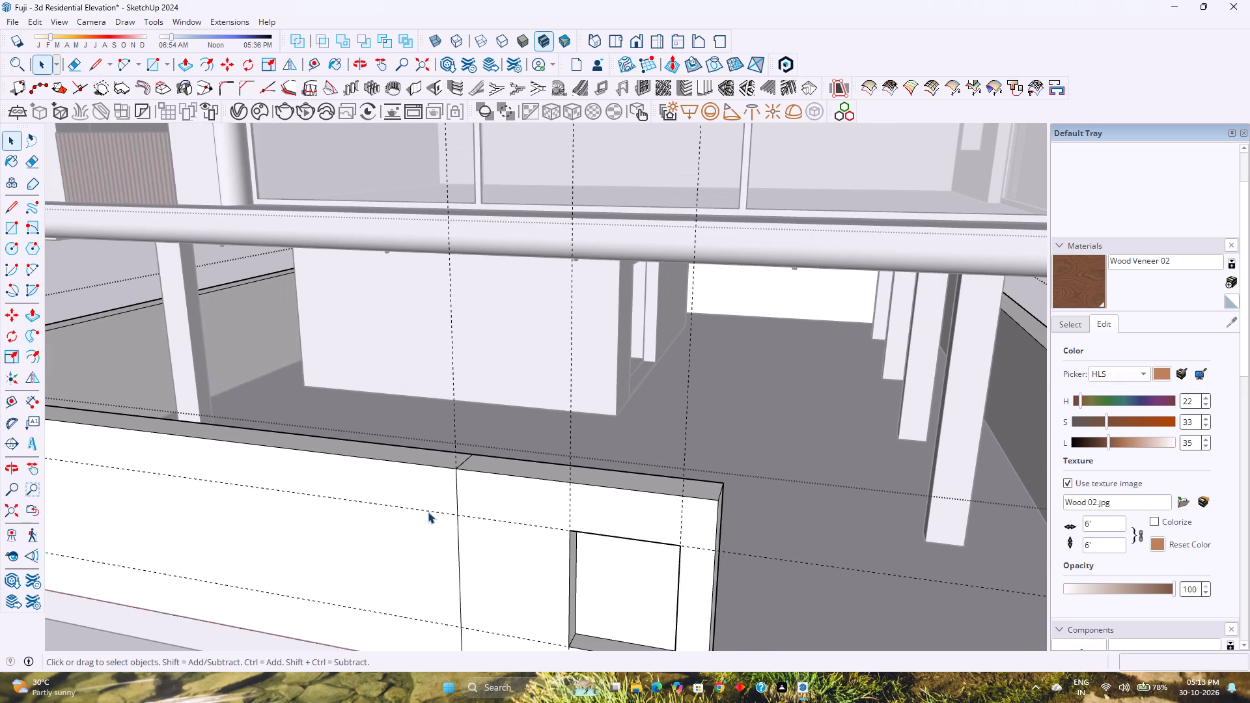
Pull the front face of the long boundary wall section outward 2" with Push/Pull.
scroll(428, 511, "down", 1)
middle_click_drag(424, 498, 543, 421, "shift")
middle_click(544, 420, "shift")
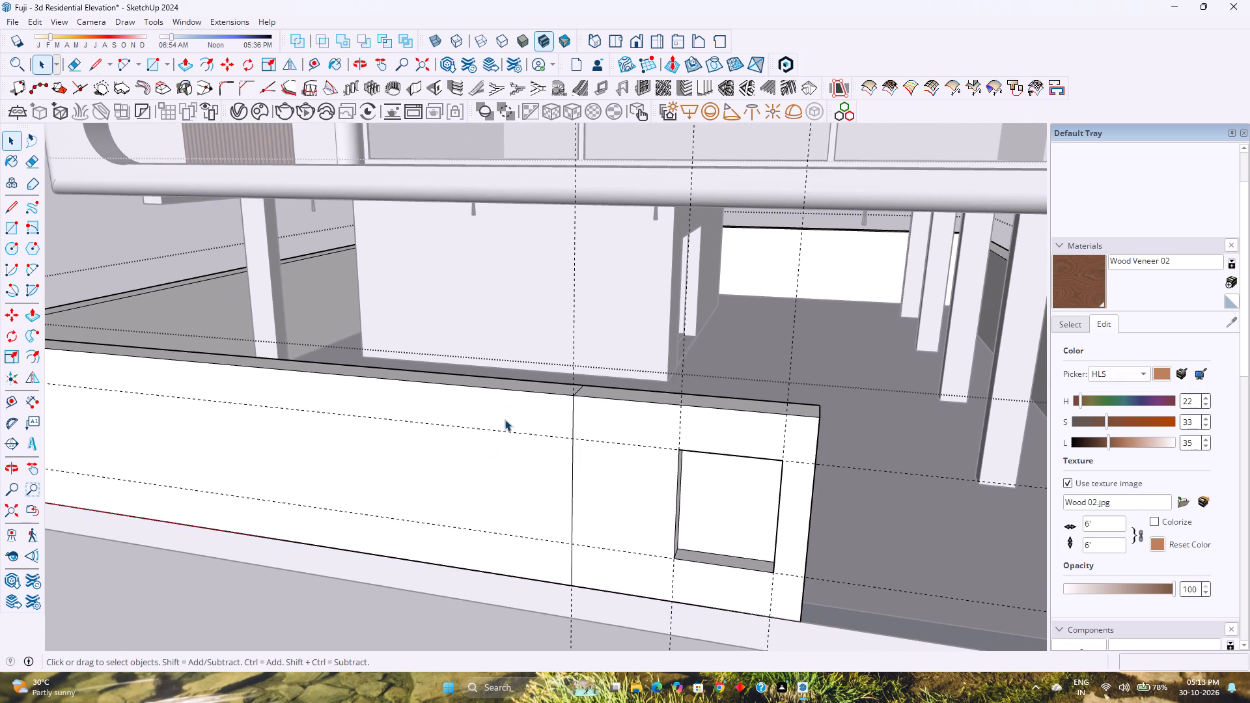
left_click(516, 450)
key("p")
left_click(516, 450)
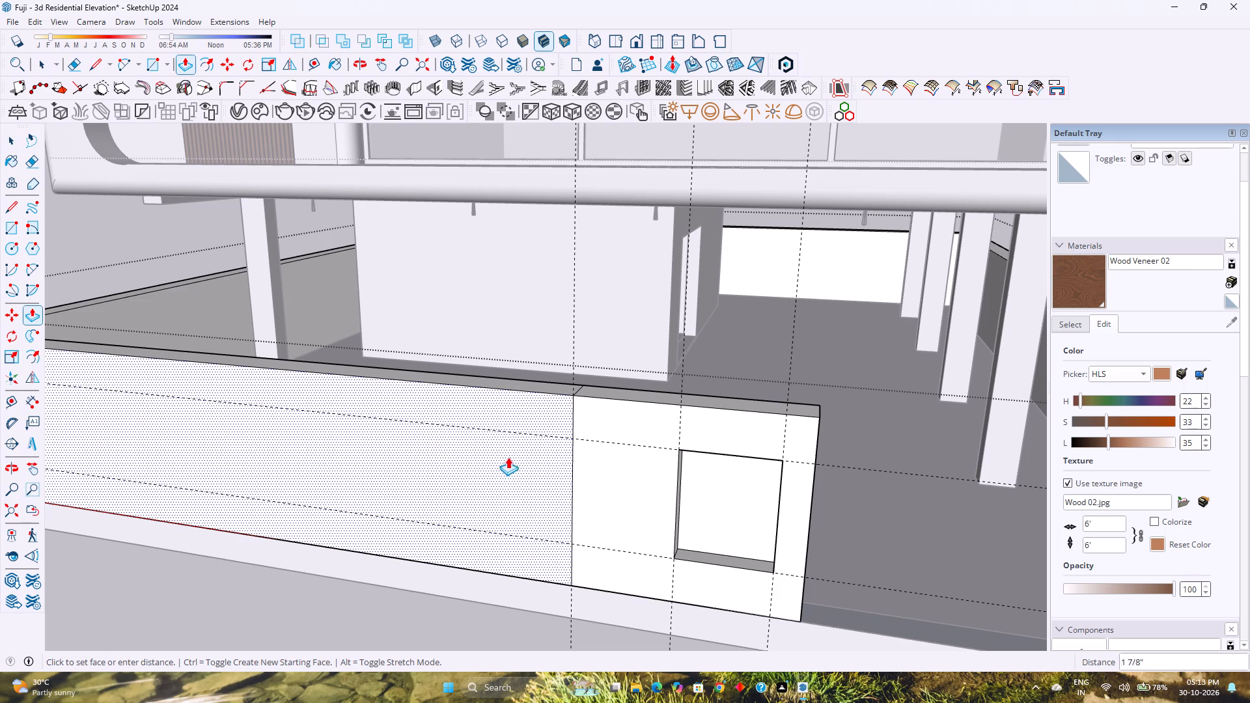
key("2")
key("Return")
Raise the top face of the long wall section by the same 2" Push/Pull distance.
scroll(561, 413, "up", 3)
double_click(572, 379)
Place a vertical guide 10" inside the long wall section from its end edge beside the recessed section.
scroll(546, 400, "down", 2)
middle_click_drag(533, 426, 376, 451)
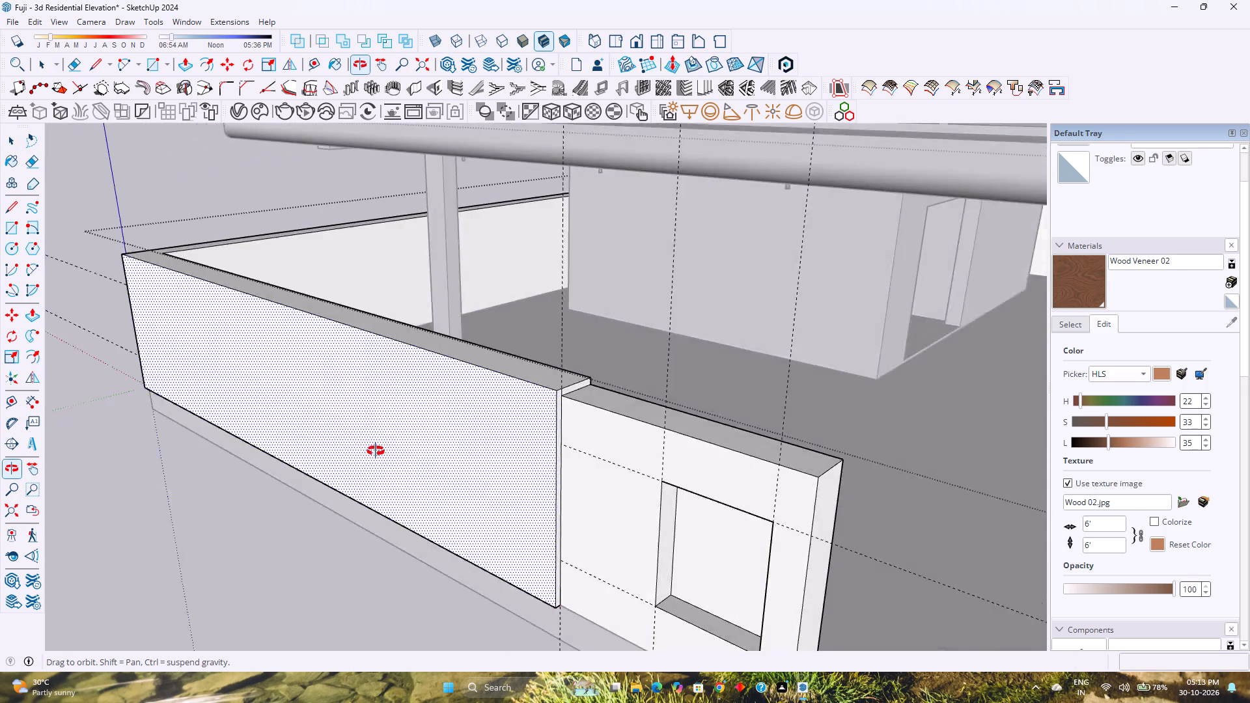
middle_click_drag(376, 451, 531, 415)
middle_click(534, 414)
scroll(545, 411, "down", 2)
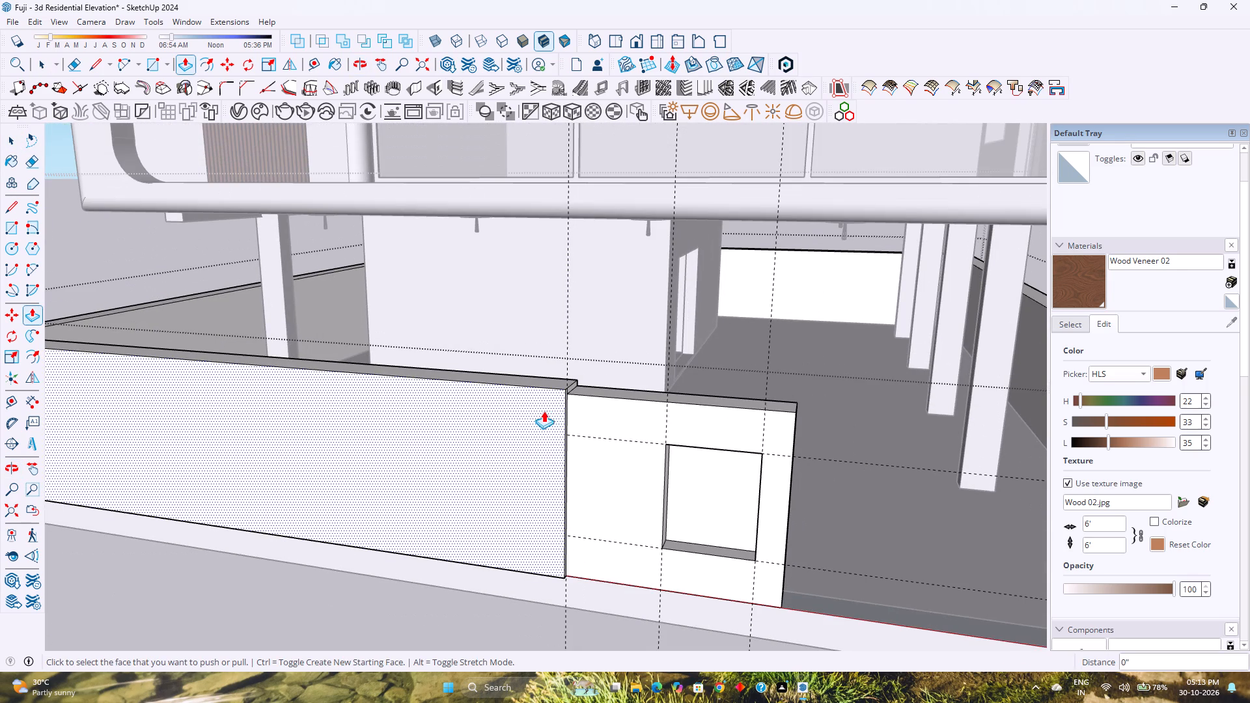
scroll(493, 435, "up", 3)
middle_click_drag(493, 435, 525, 411)
scroll(534, 406, "down", 2)
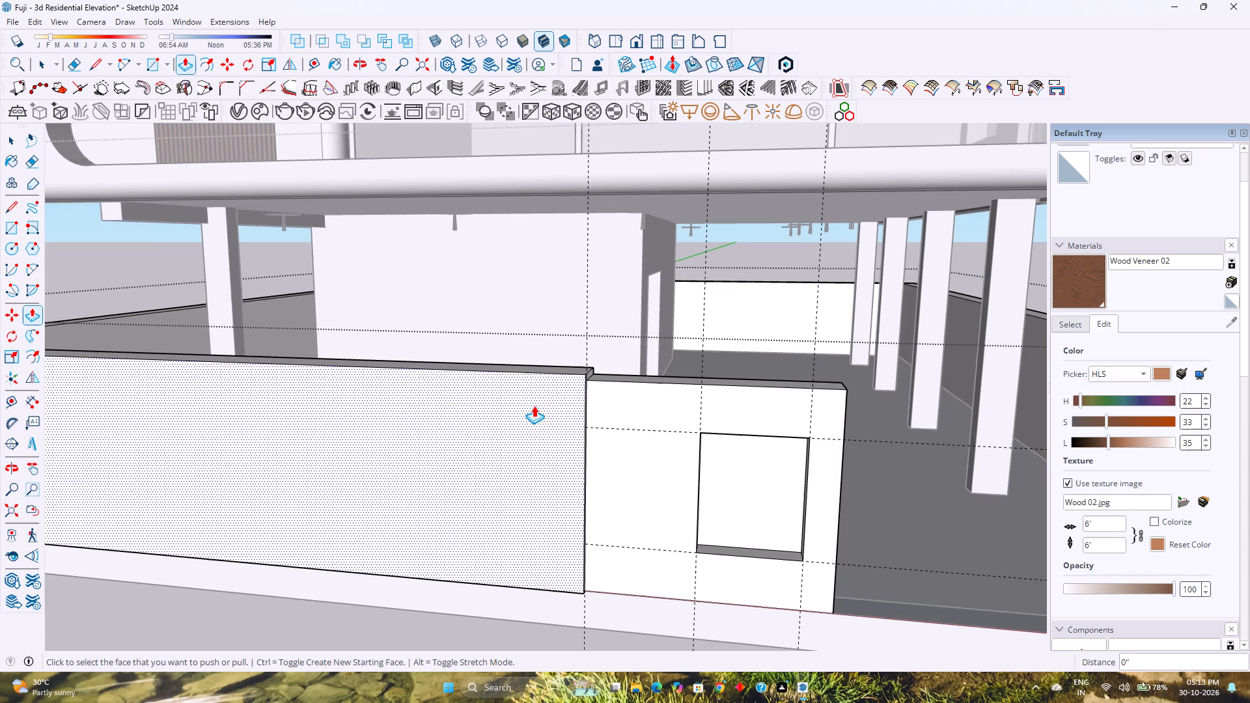
middle_click_drag(526, 406, 564, 365)
middle_click(564, 365)
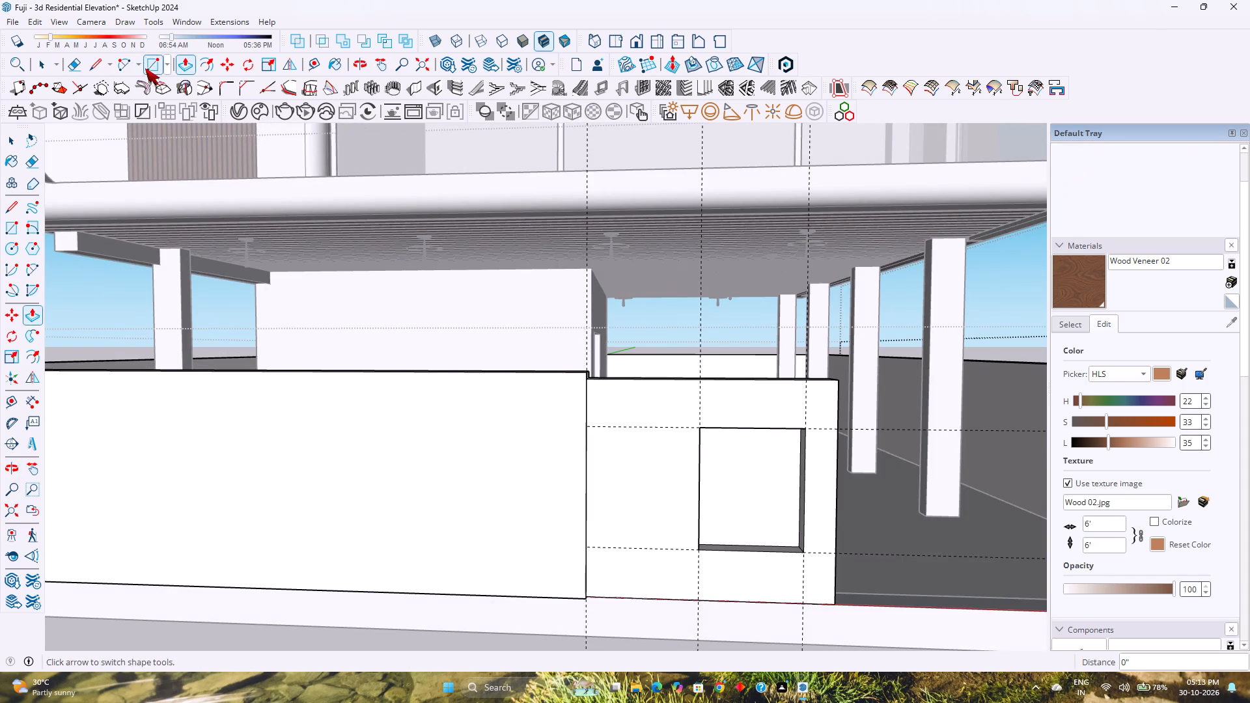
left_click(314, 61)
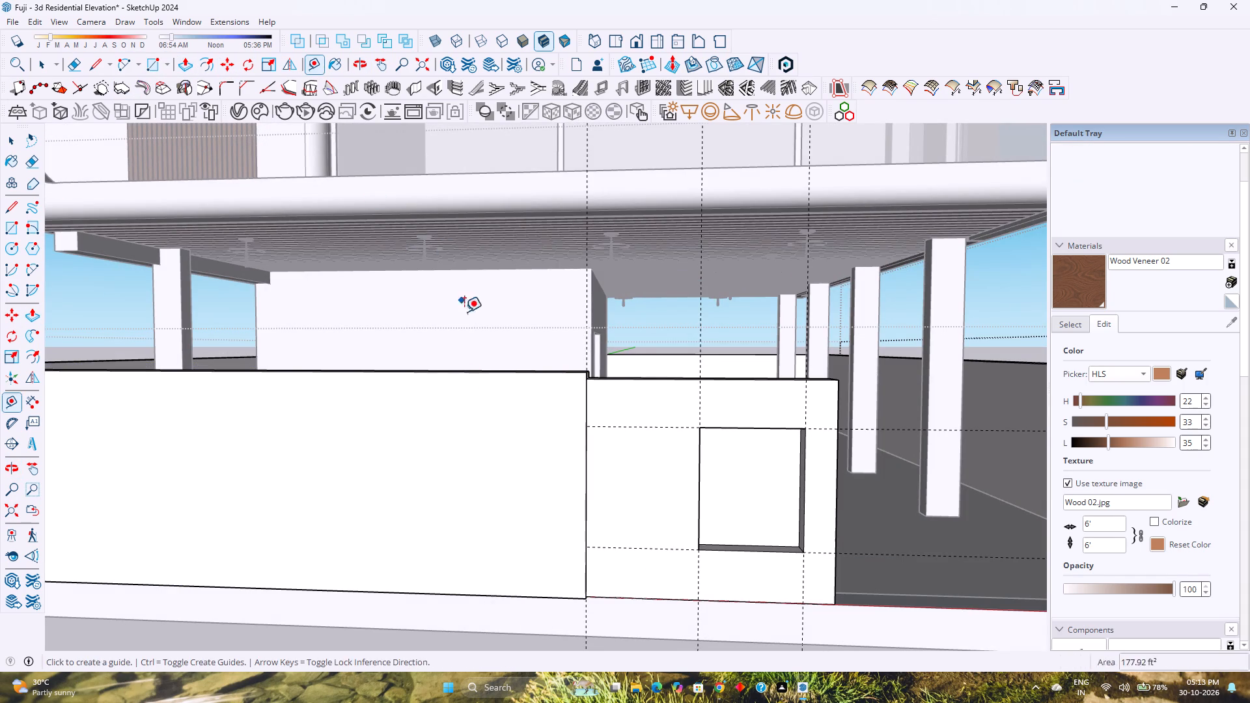
middle_click_drag(480, 417, 415, 457)
middle_click(415, 457)
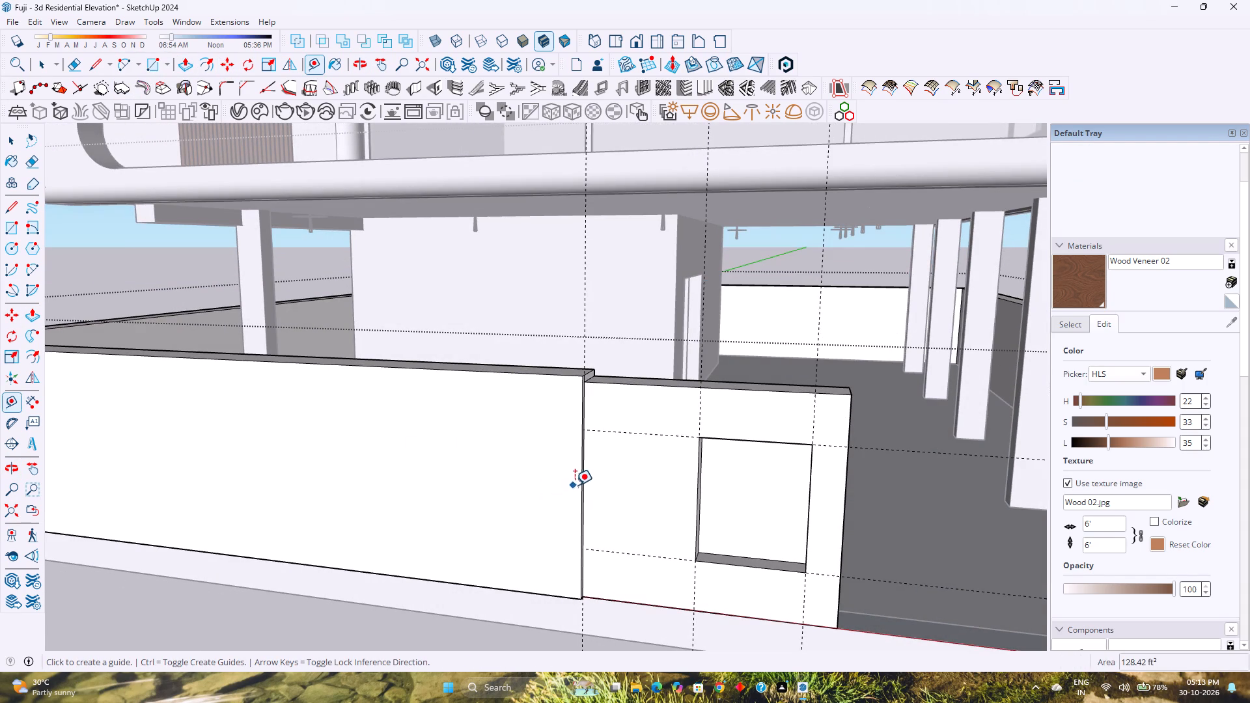
left_click(578, 482)
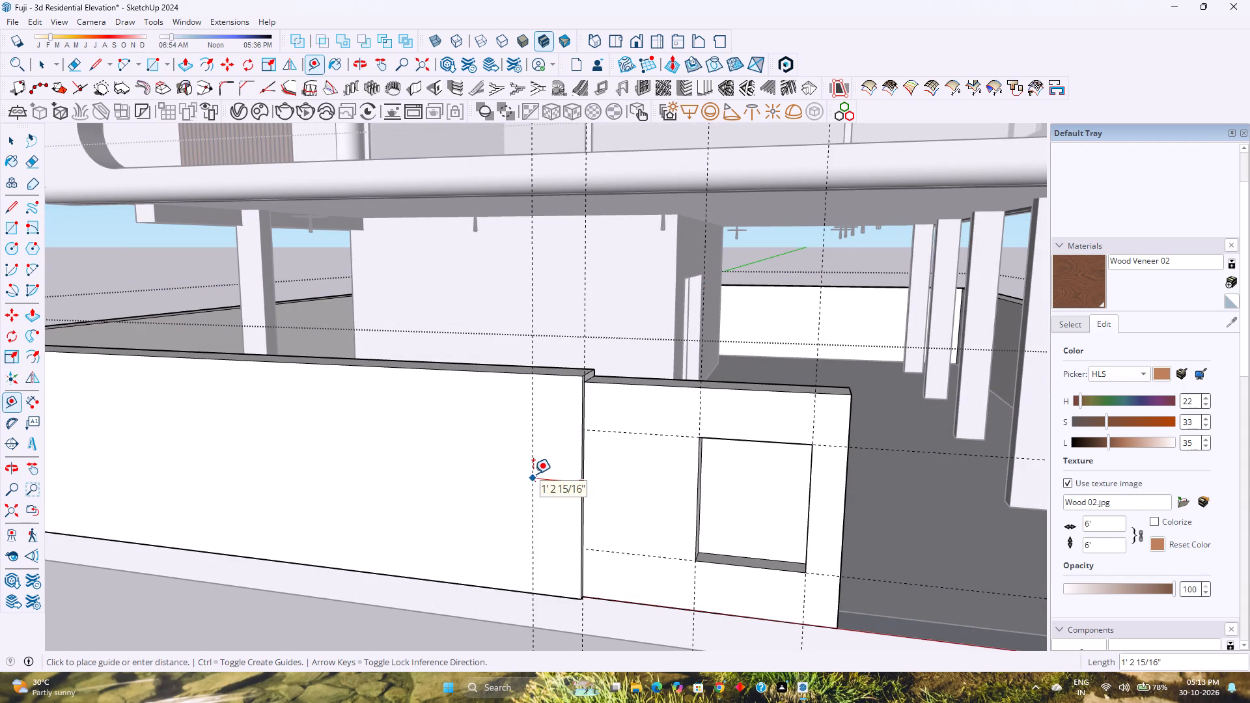
key("9")
key("Return")
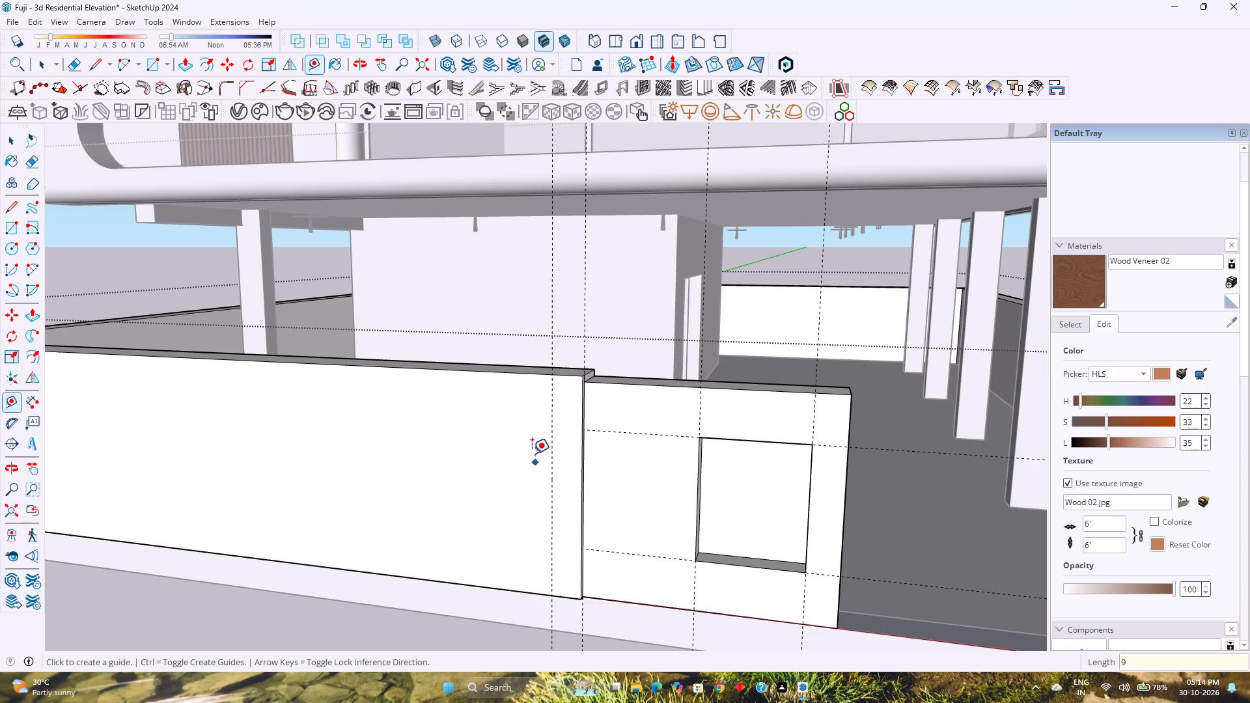
type("1'")
key("Return")
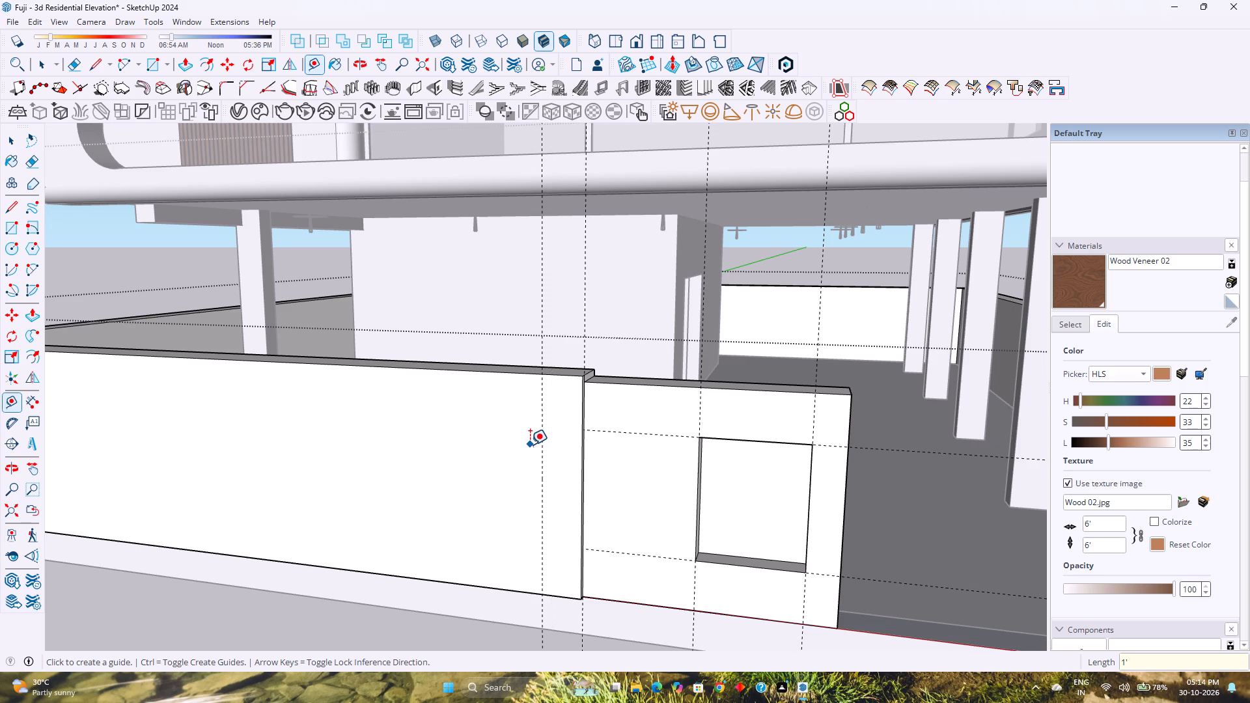
type("10")
key("Return")
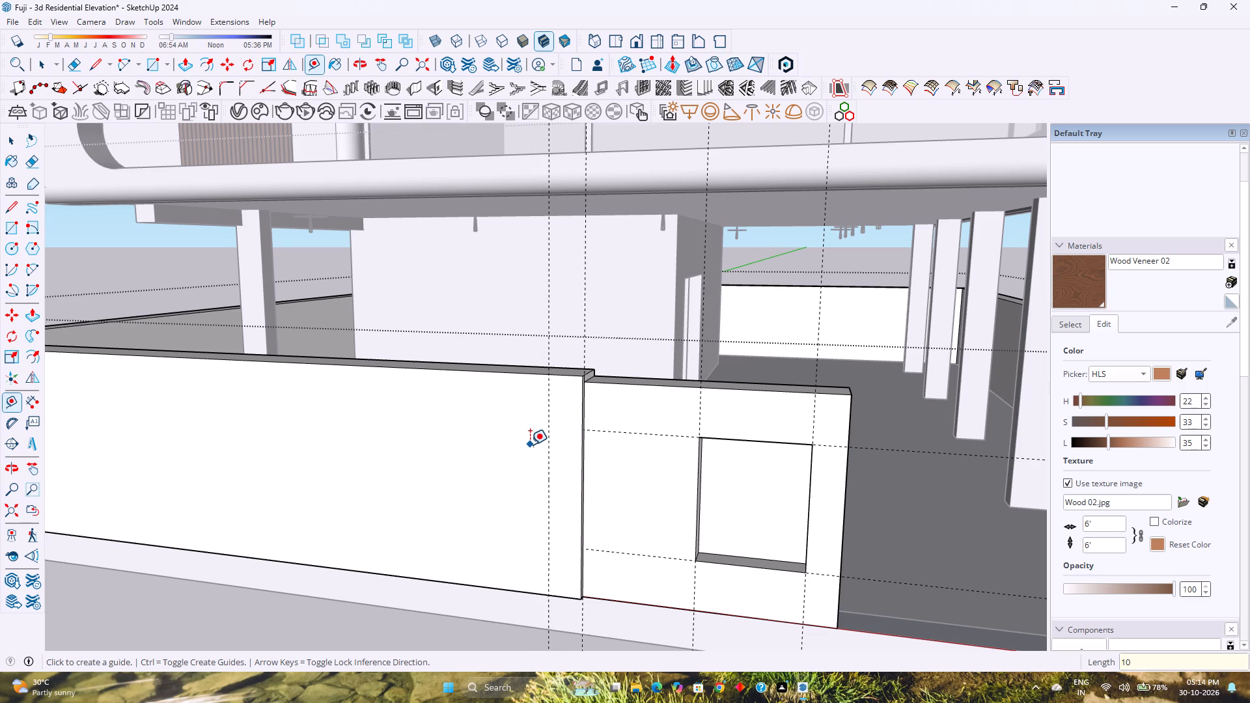
Place a horizontal guide 10" below the top edge of the long wall section's front face.
left_click(527, 376)
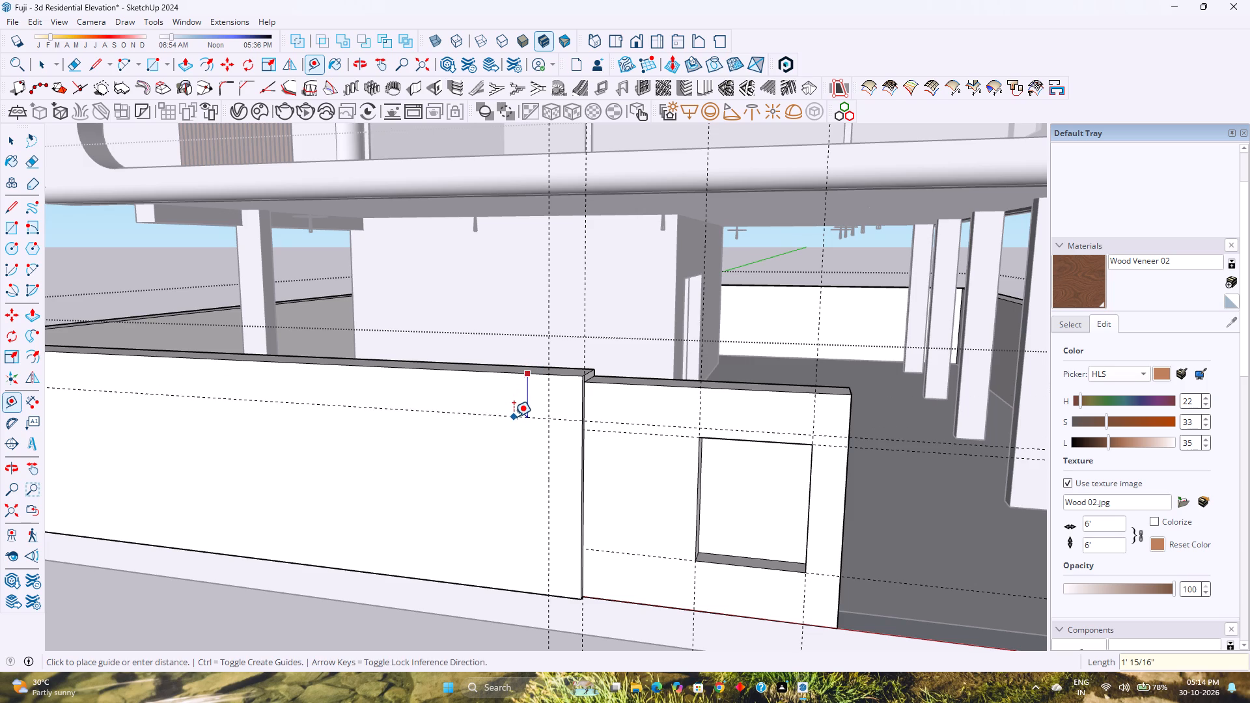
type("10'")
key("BackSpace")
key("Return")
Place a vertical guide 10'8" along the wall from the 10" vertical guide, in line with the column behind.
left_click(551, 441)
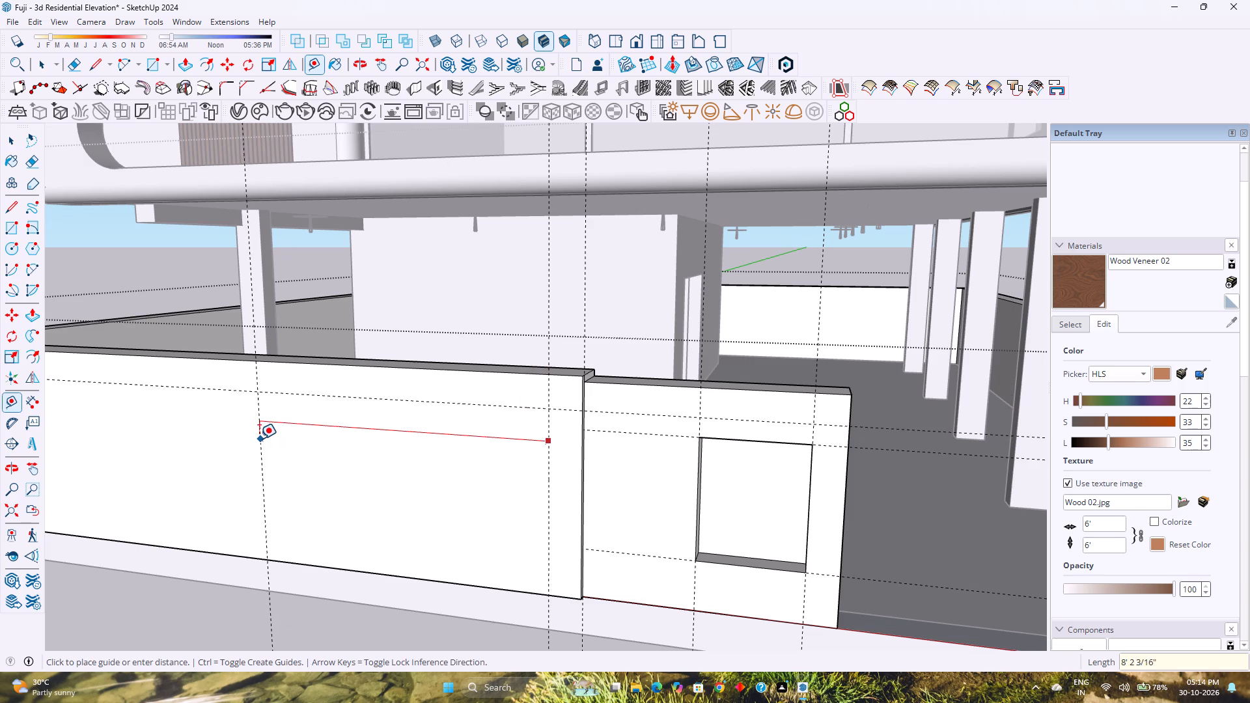
scroll(259, 439, "down", 2)
middle_click_drag(259, 439, 284, 445, "shift")
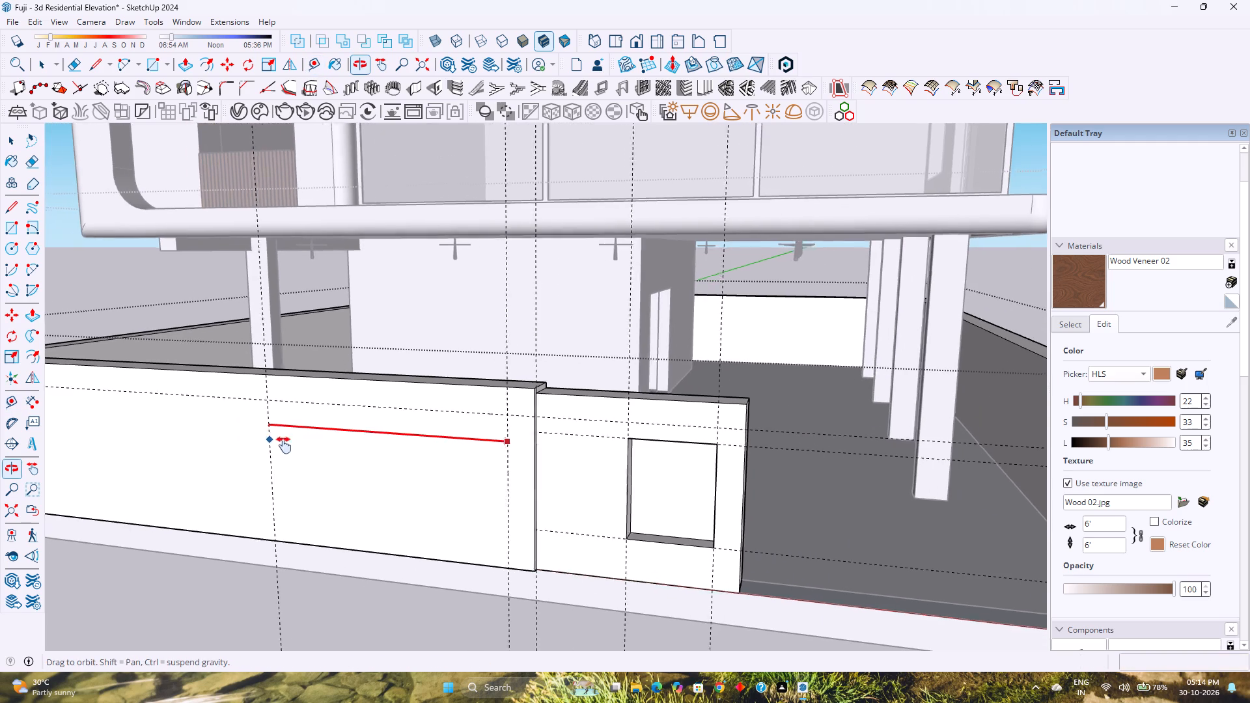
middle_click_drag(284, 445, 327, 464, "shift")
middle_click(327, 464, "shift")
middle_click_drag(327, 466, 339, 459)
middle_click(339, 459)
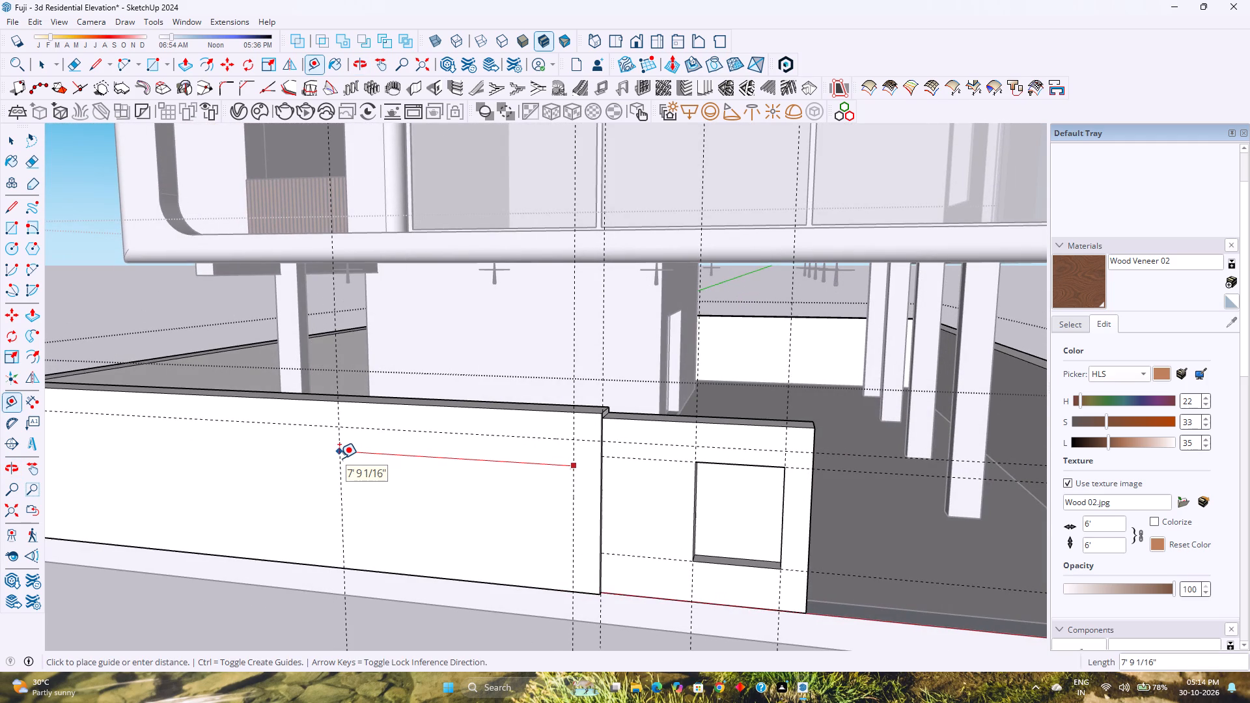
scroll(339, 458, "down", 4)
middle_click_drag(339, 458, 340, 458, "shift")
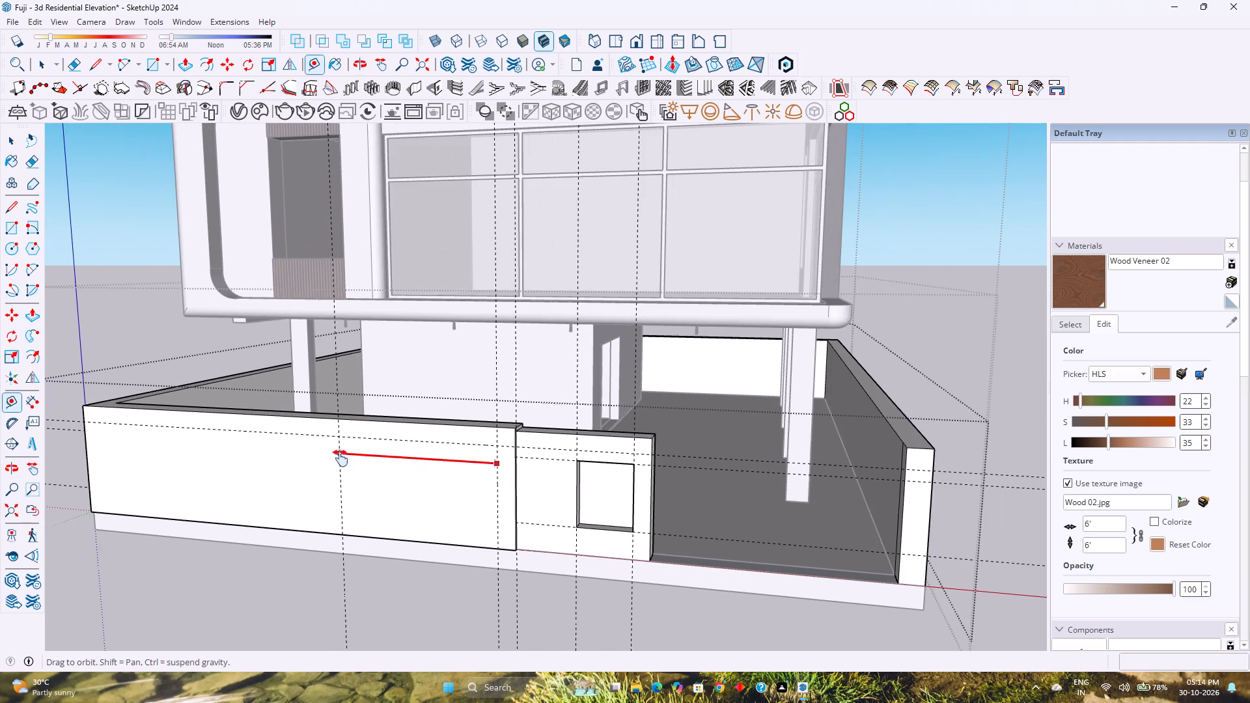
middle_click_drag(340, 458, 399, 480, "shift")
middle_click(399, 480, "shift")
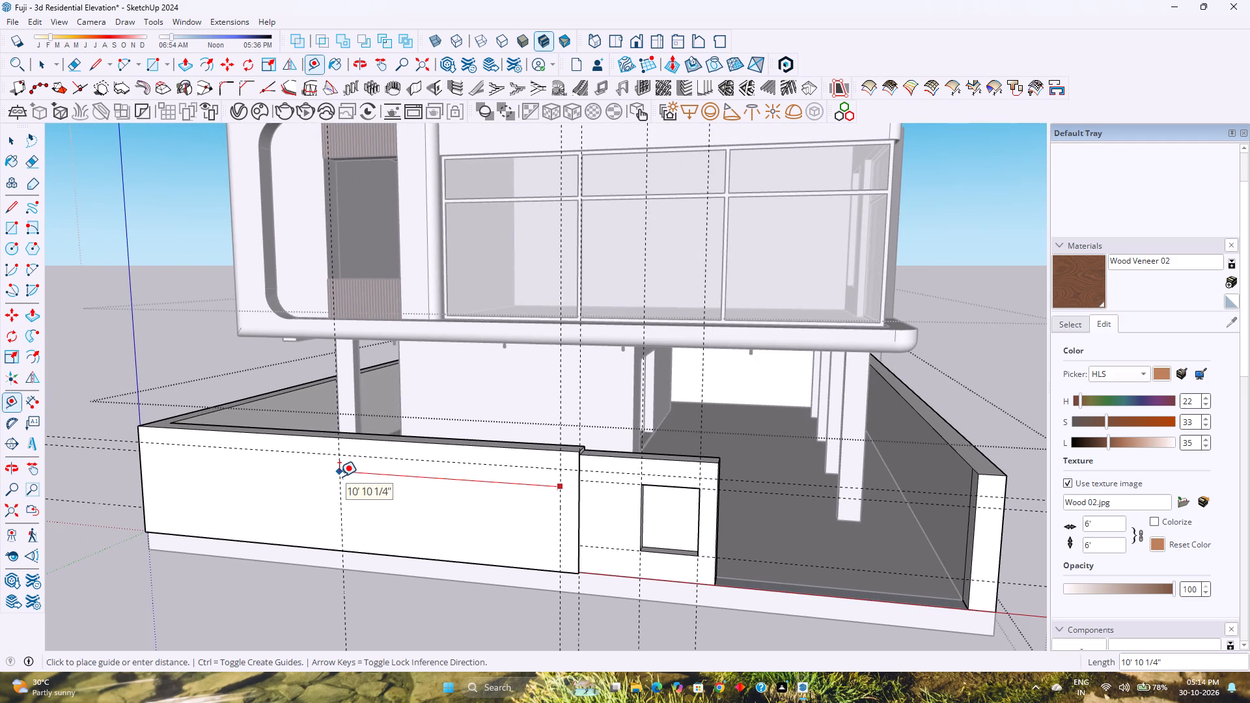
middle_click_drag(339, 476, 350, 453)
middle_click(350, 453)
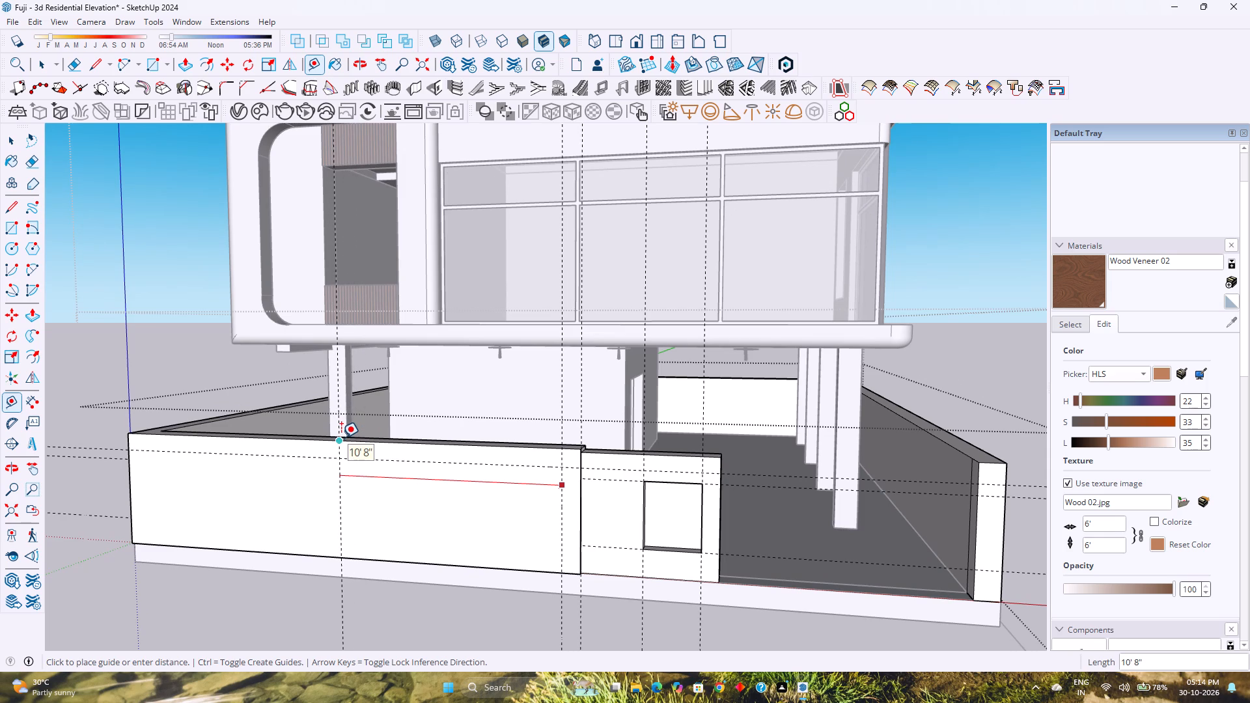
left_click(341, 437)
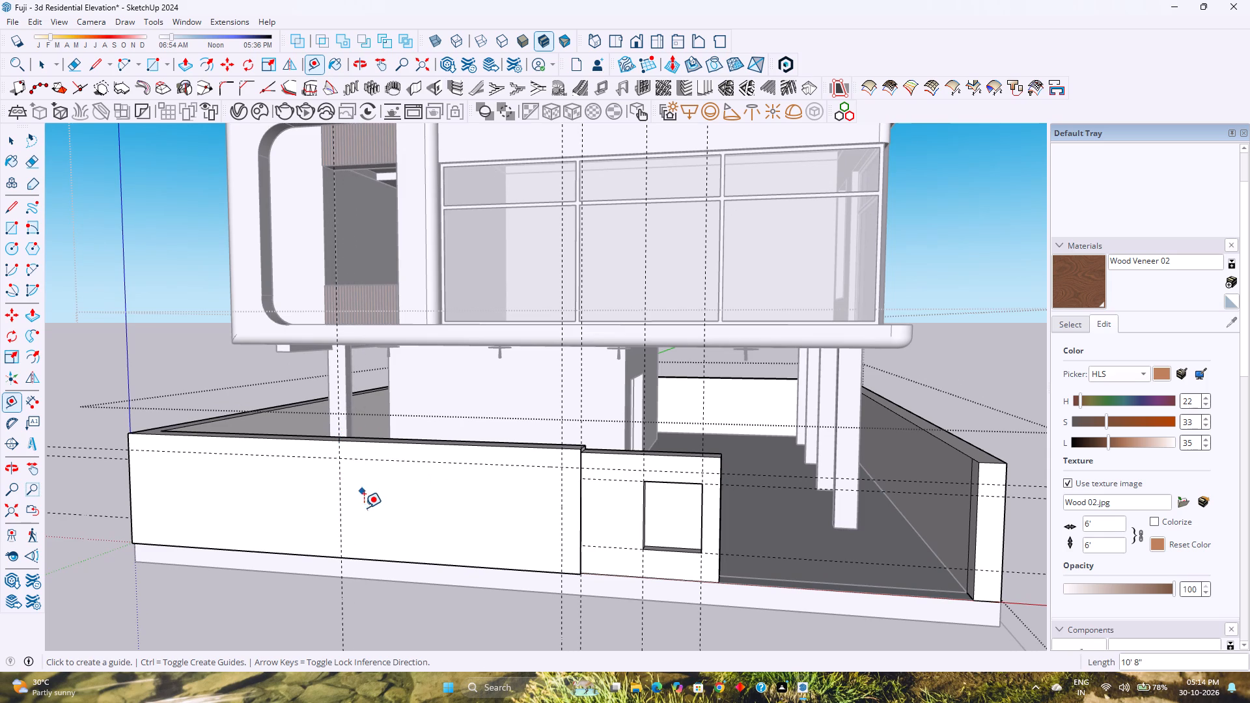
Place a horizontal guide 1'6" above the bottom edge of the long wall section's front face.
scroll(397, 561, "up", 3)
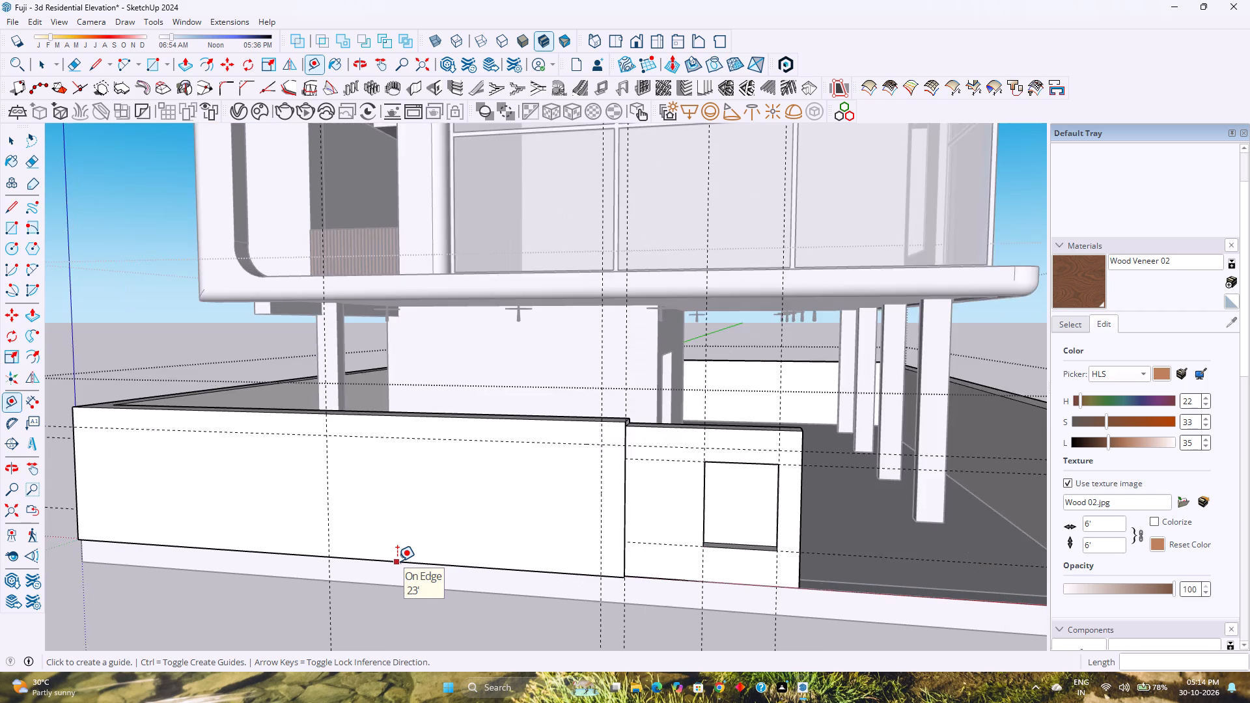
scroll(397, 561, "up", 2)
left_click(410, 560)
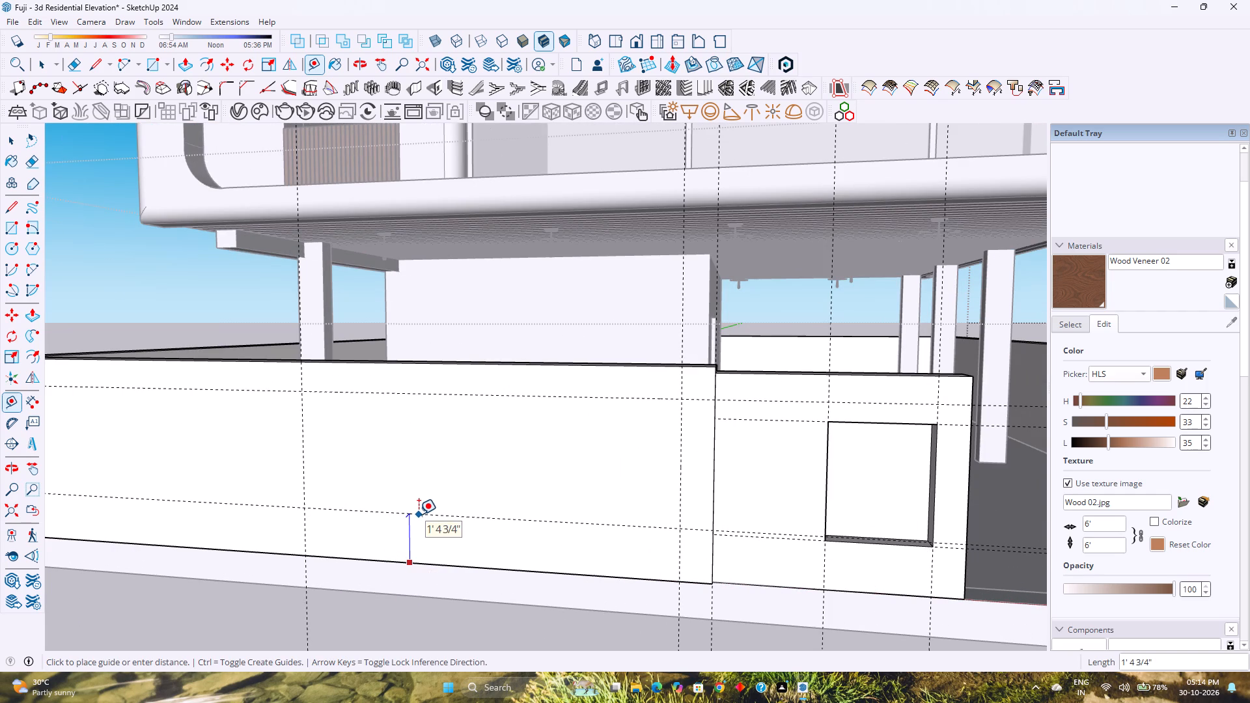
type("1'6")
key("shift+quotedbl")
key("Return")
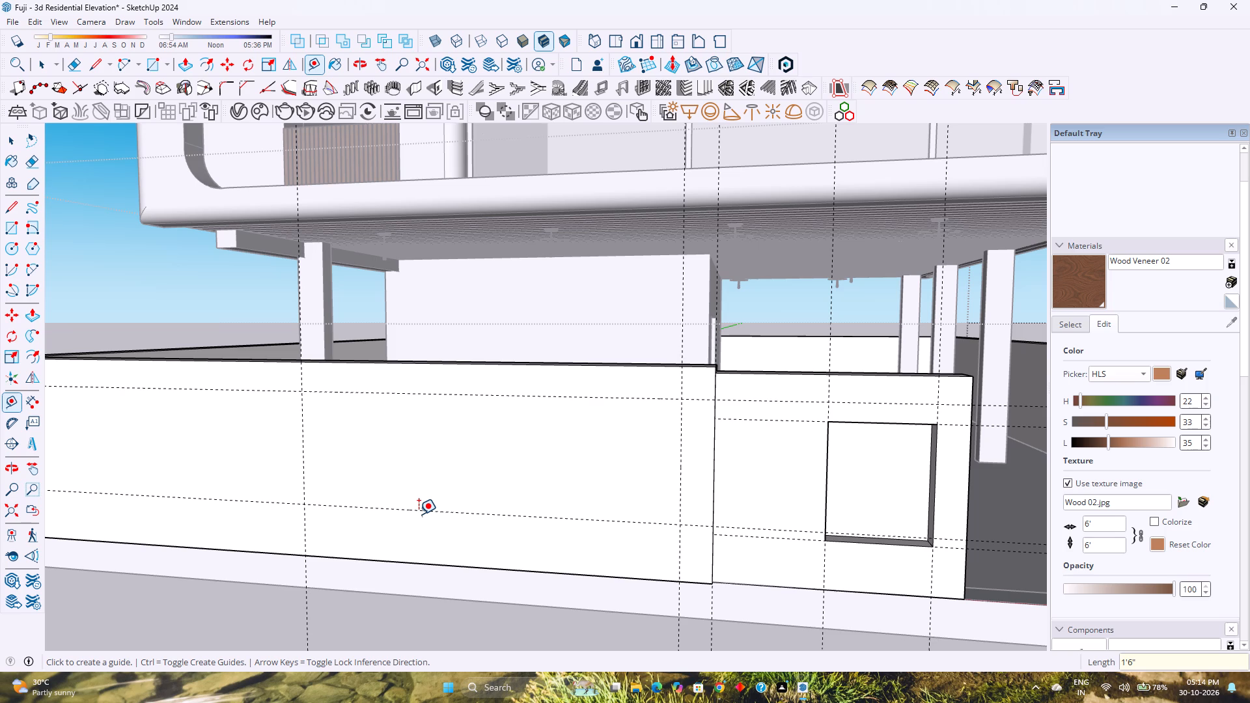
Place a vertical guide 1'6" from the 10'8" guide, toward the recess end of the wall.
left_click(305, 450)
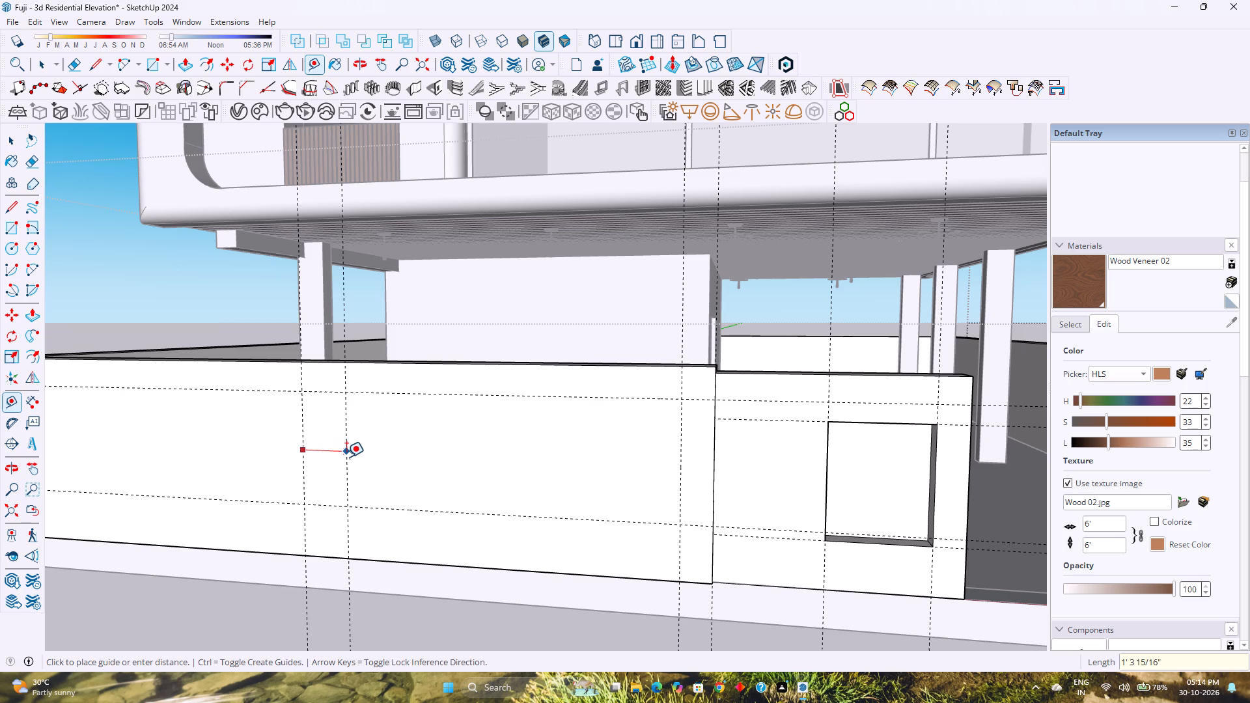
type("1'2\"")
key("Return")
type("1'6\"")
key("Return")
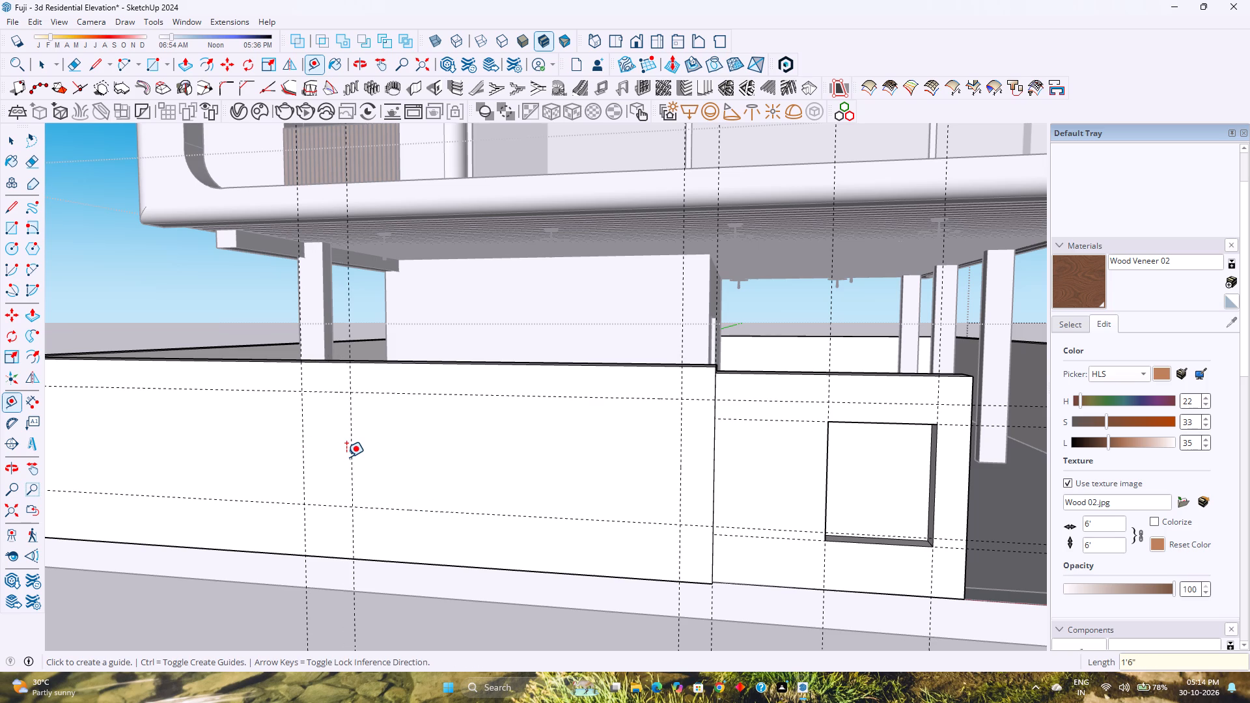
Place another vertical guide 4' beyond the 1'6" guide, toward the recess end of the wall.
left_click(354, 452)
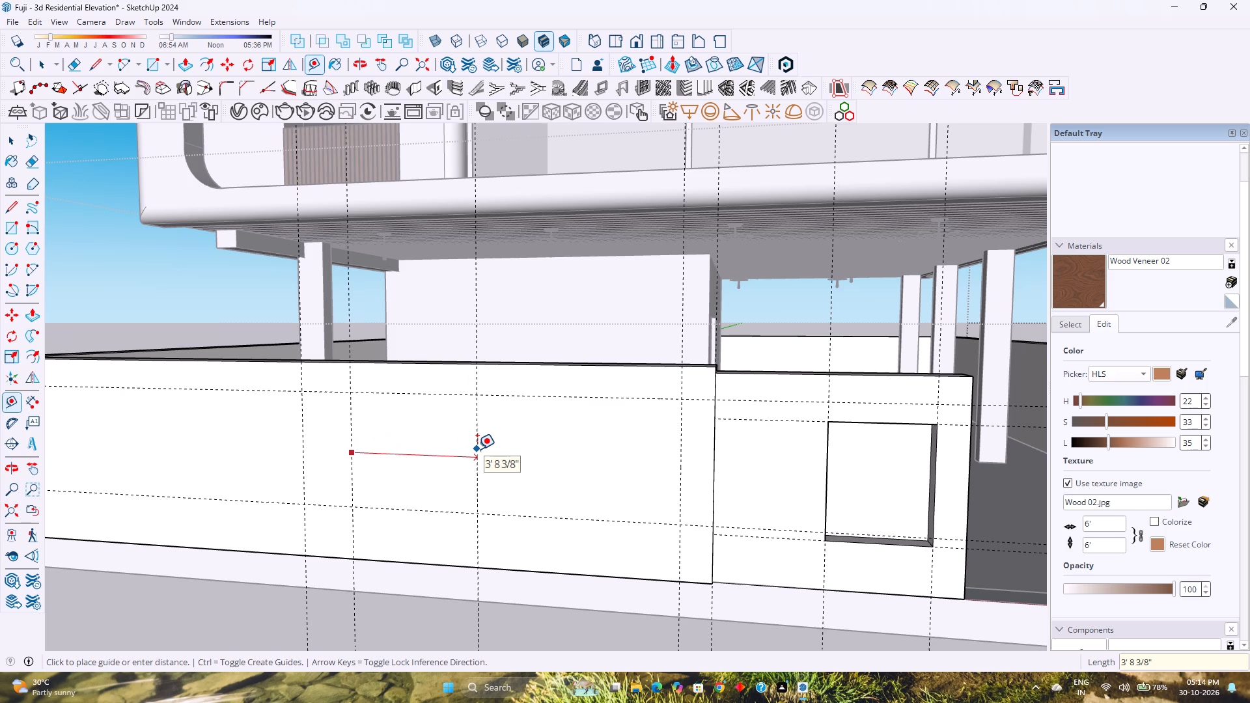
type("4'")
key("Return")
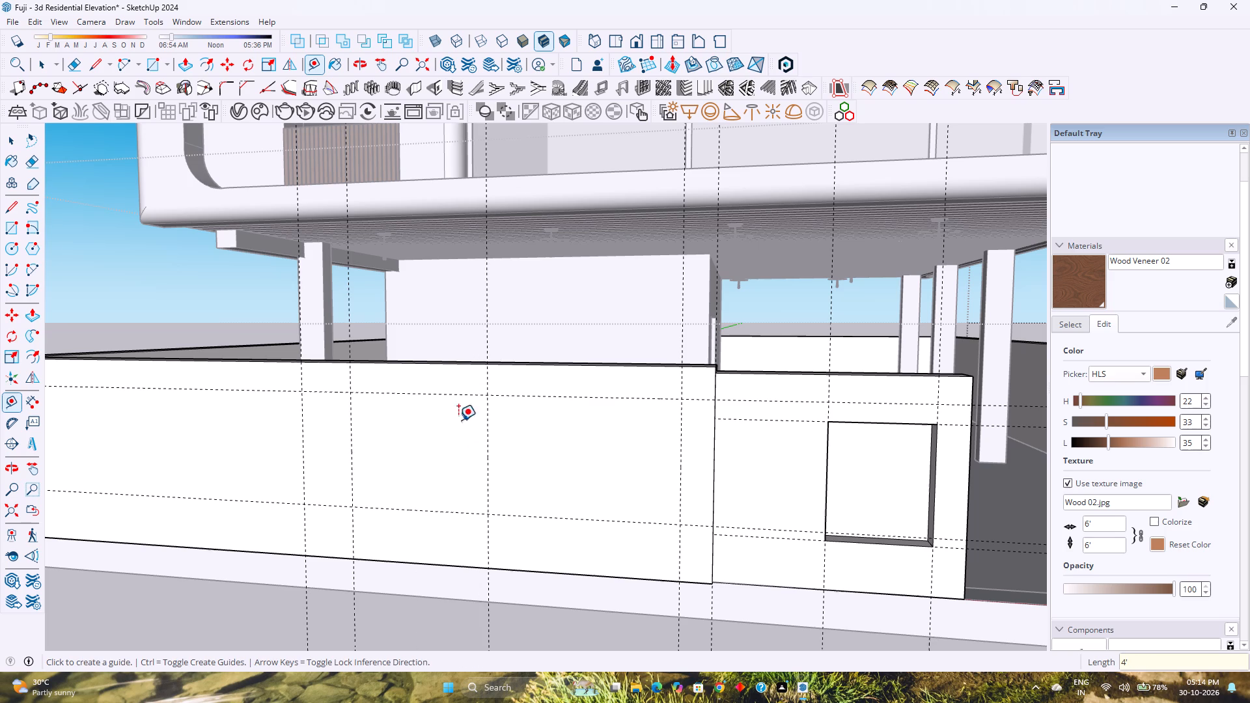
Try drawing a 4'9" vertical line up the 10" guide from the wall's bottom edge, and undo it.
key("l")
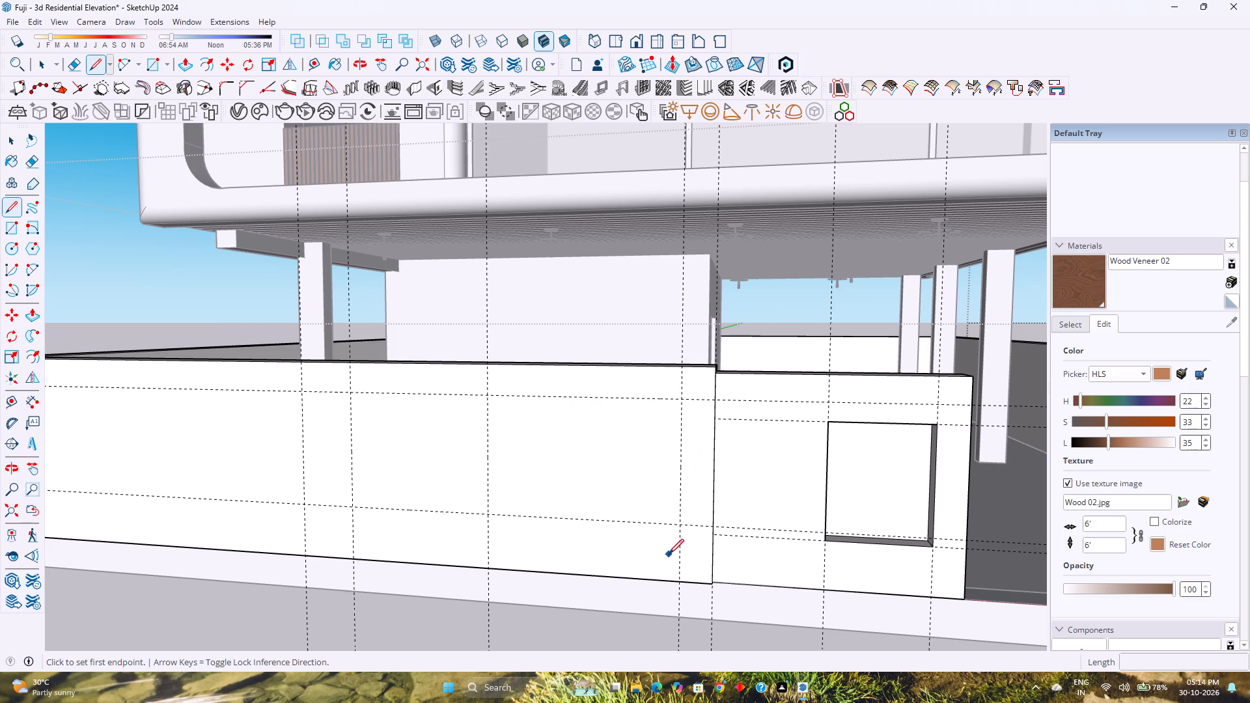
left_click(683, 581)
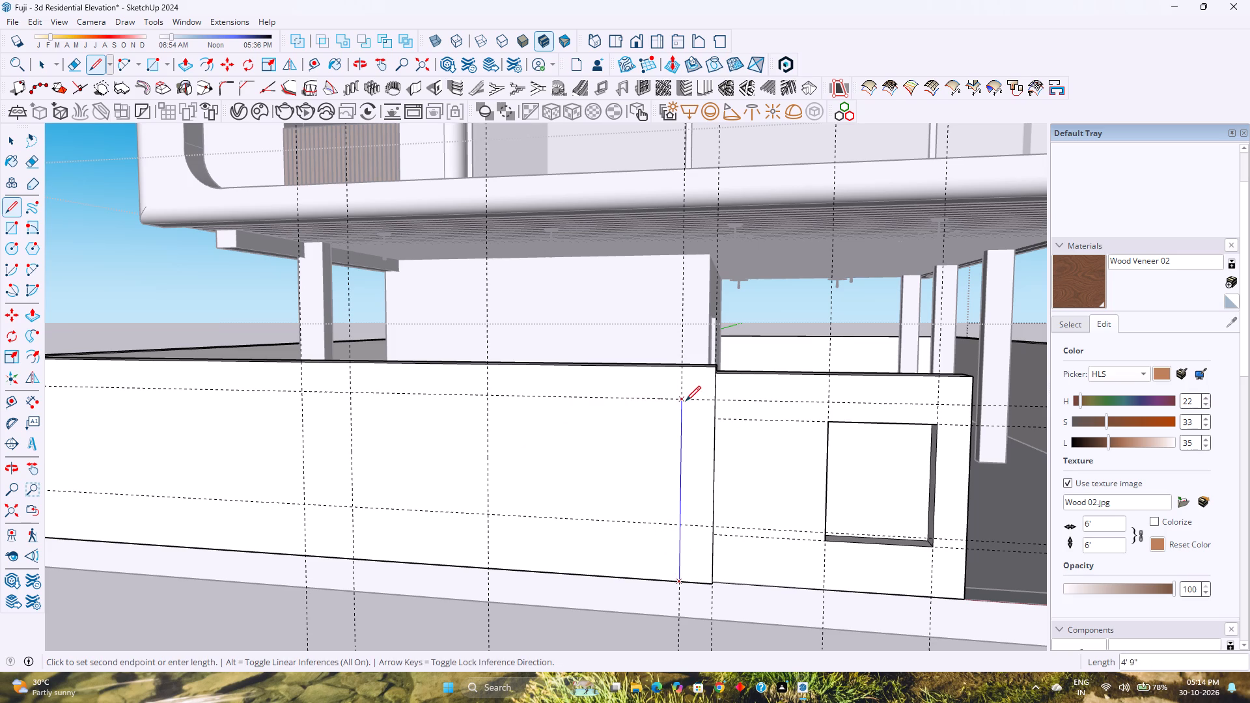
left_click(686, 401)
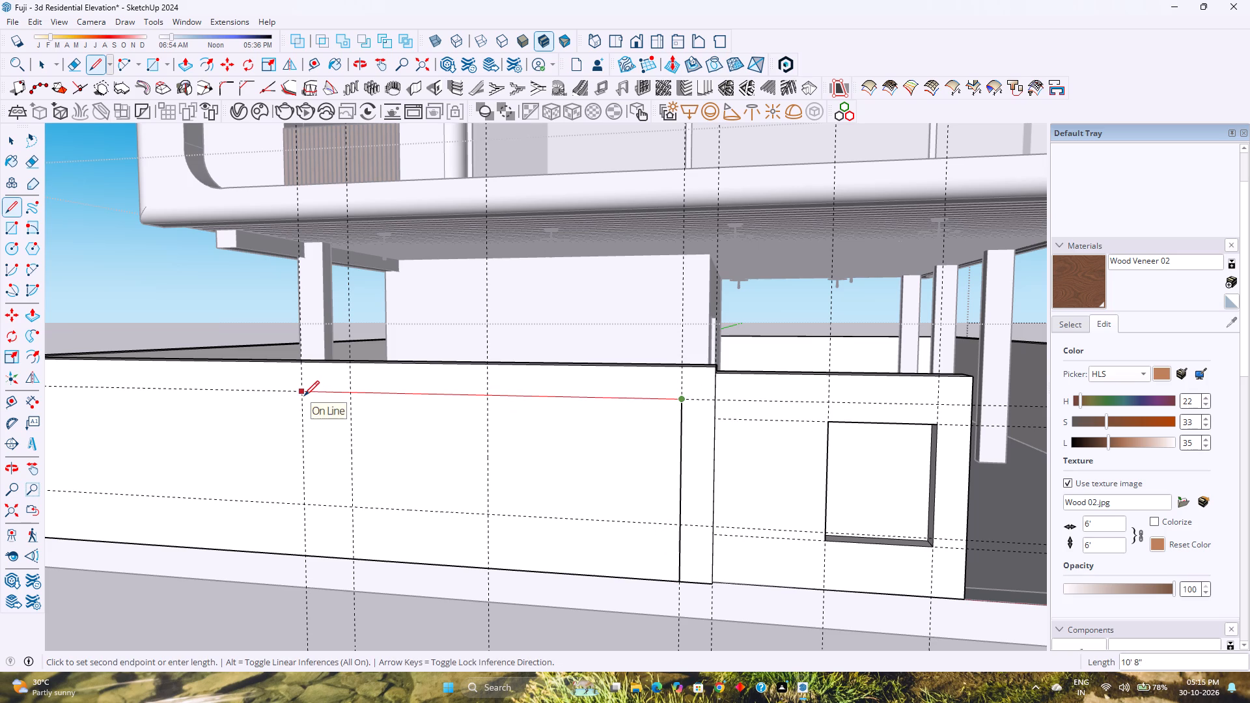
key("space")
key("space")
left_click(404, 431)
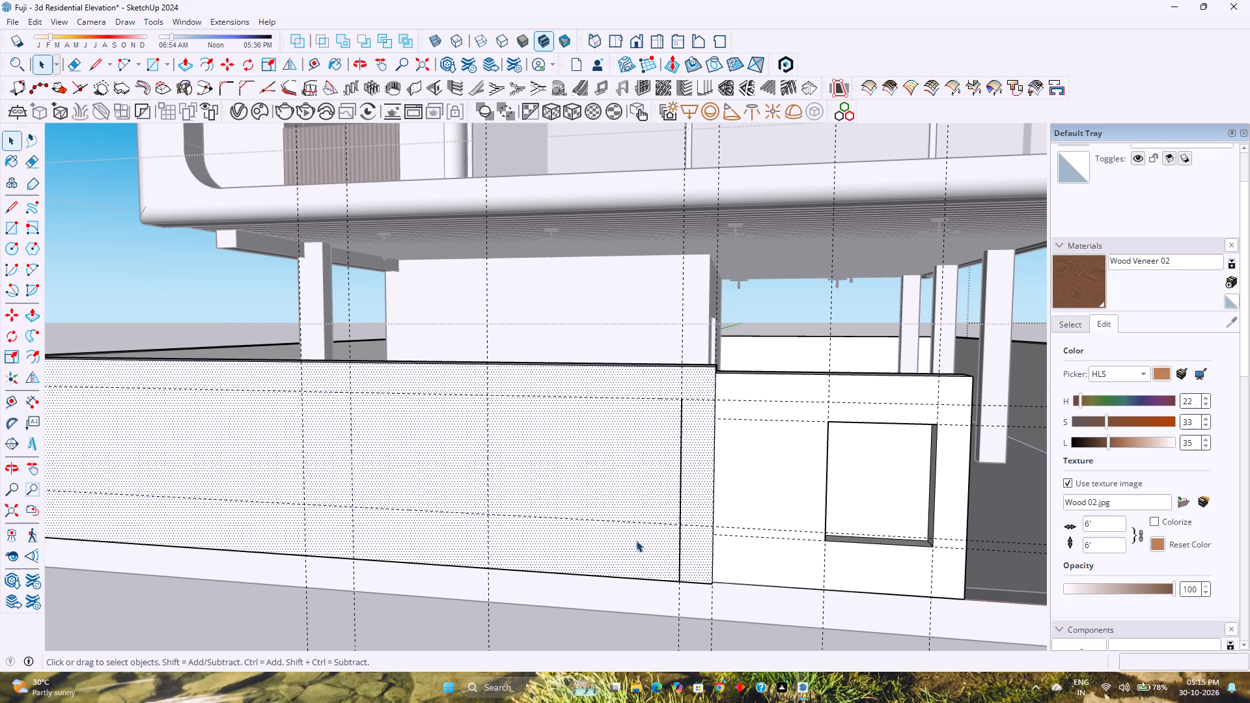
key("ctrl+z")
Outline the stepped panel on the wall face along the guides: 4'9" vertical, 10'8" top edge, slanted side, lower ledge, and drop to the bottom edge.
key("l")
left_click(679, 581)
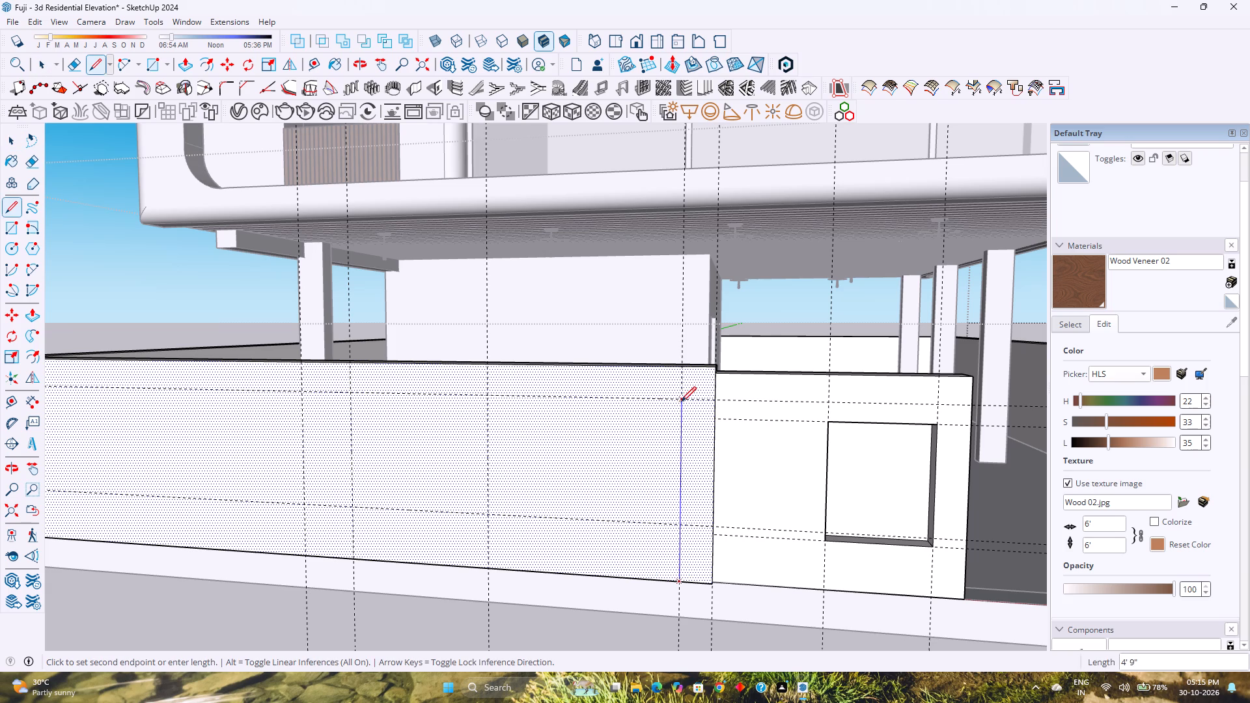
left_click(682, 402)
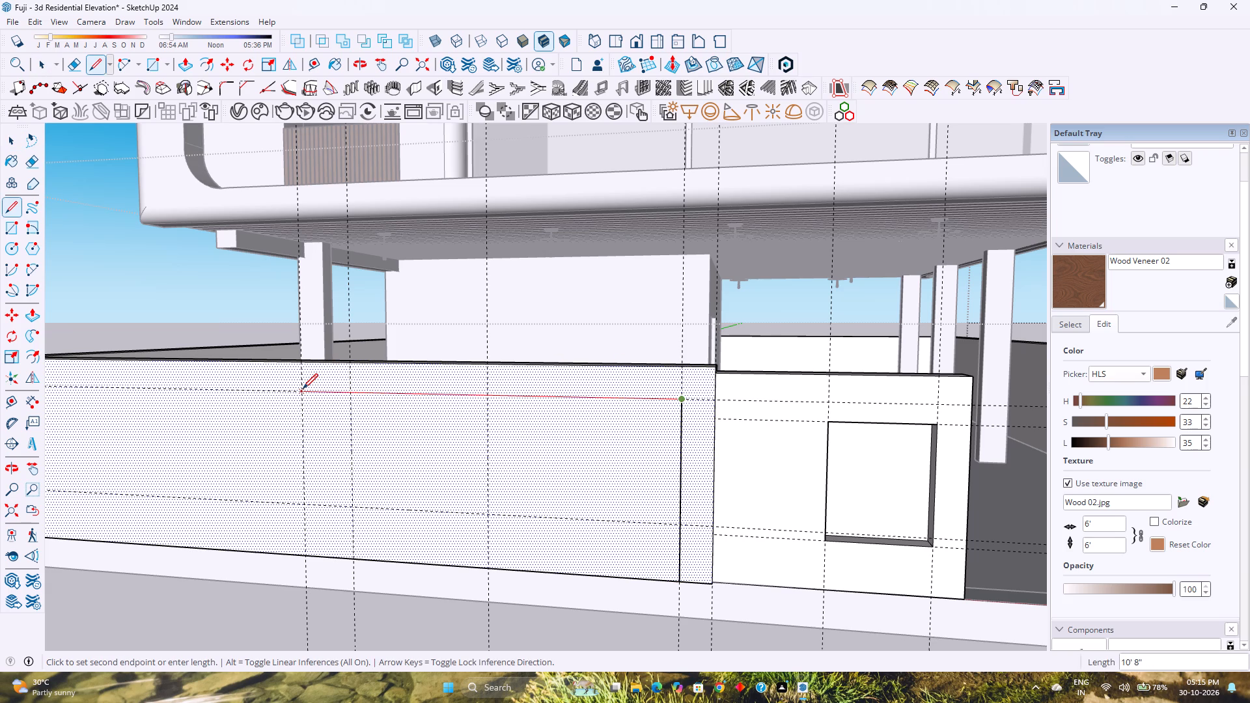
left_click(303, 389)
left_click(356, 506)
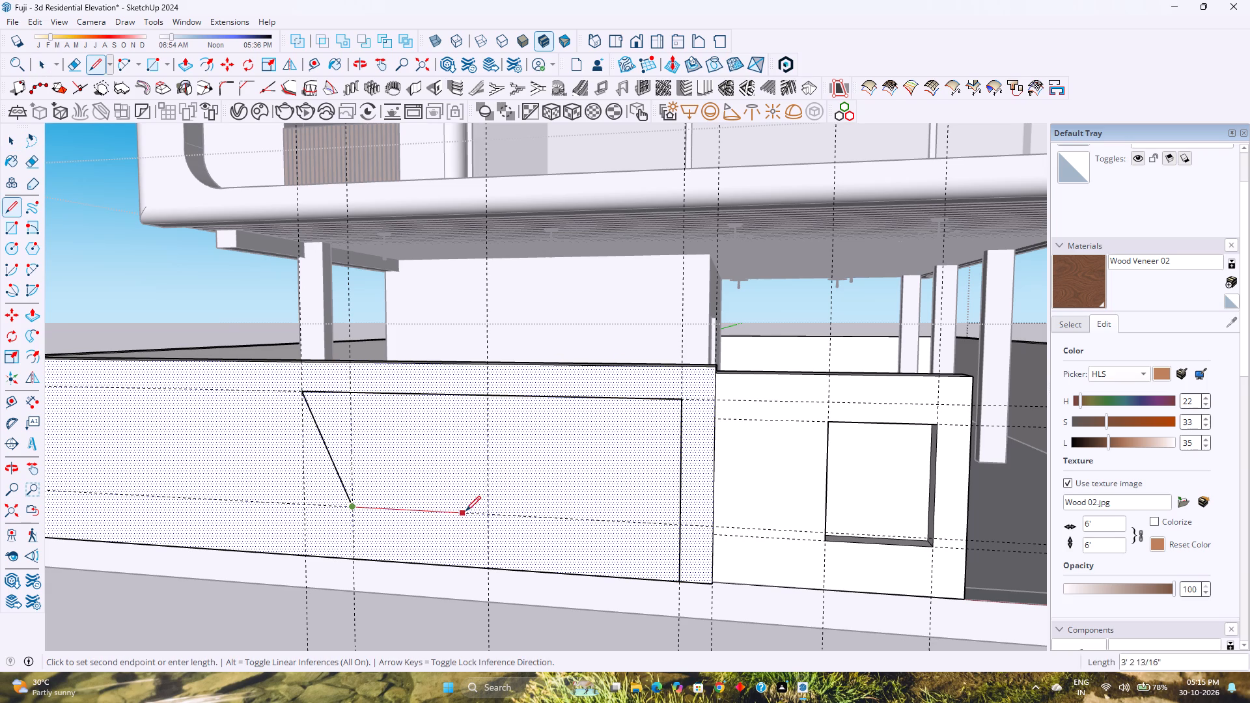
left_click(487, 511)
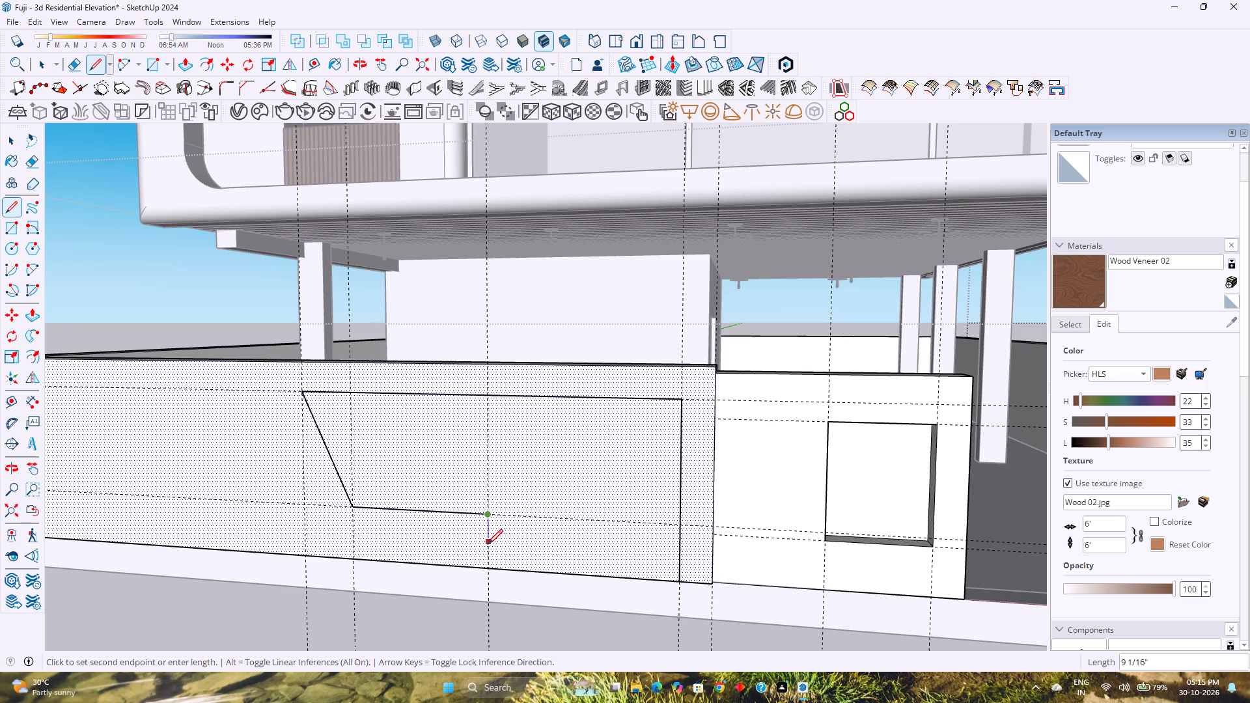
left_click(492, 561)
Push the outlined panel 2" into the boundary wall and leave the wall group.
scroll(580, 539, "up", 2)
middle_click_drag(580, 539, 547, 562)
middle_click(547, 562)
key("p")
left_click(594, 525)
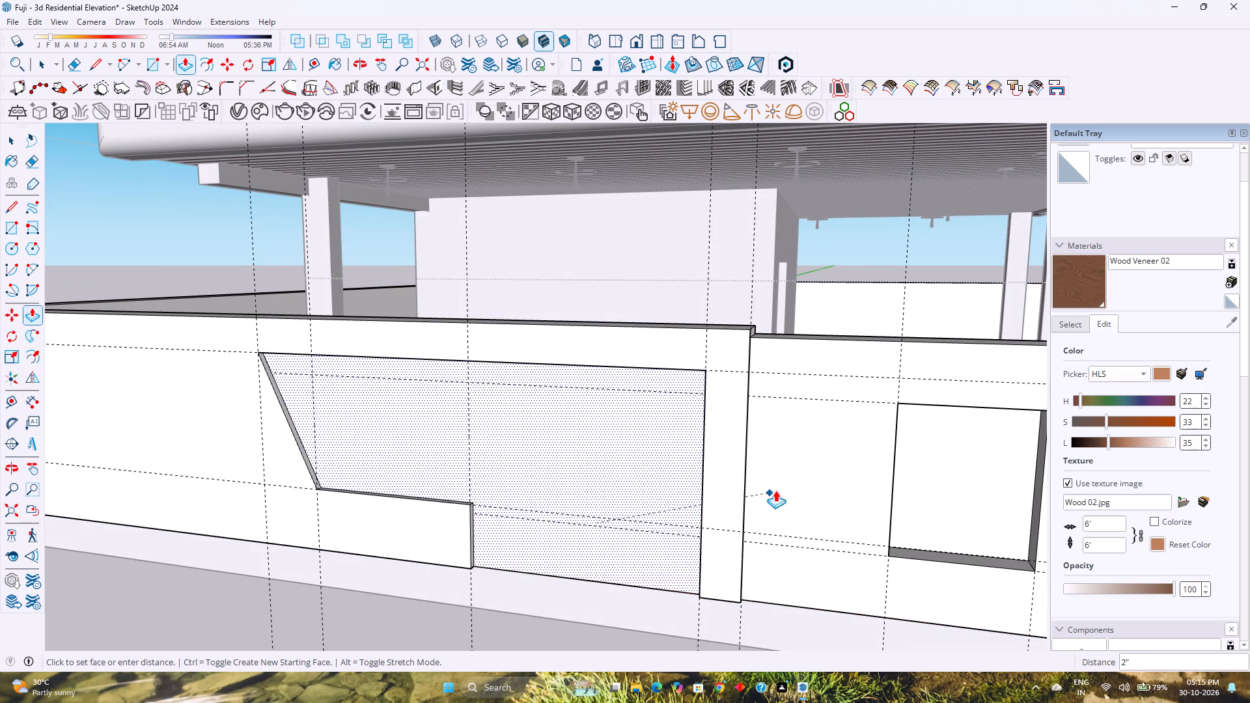
left_click(802, 478)
scroll(570, 488, "down", 3)
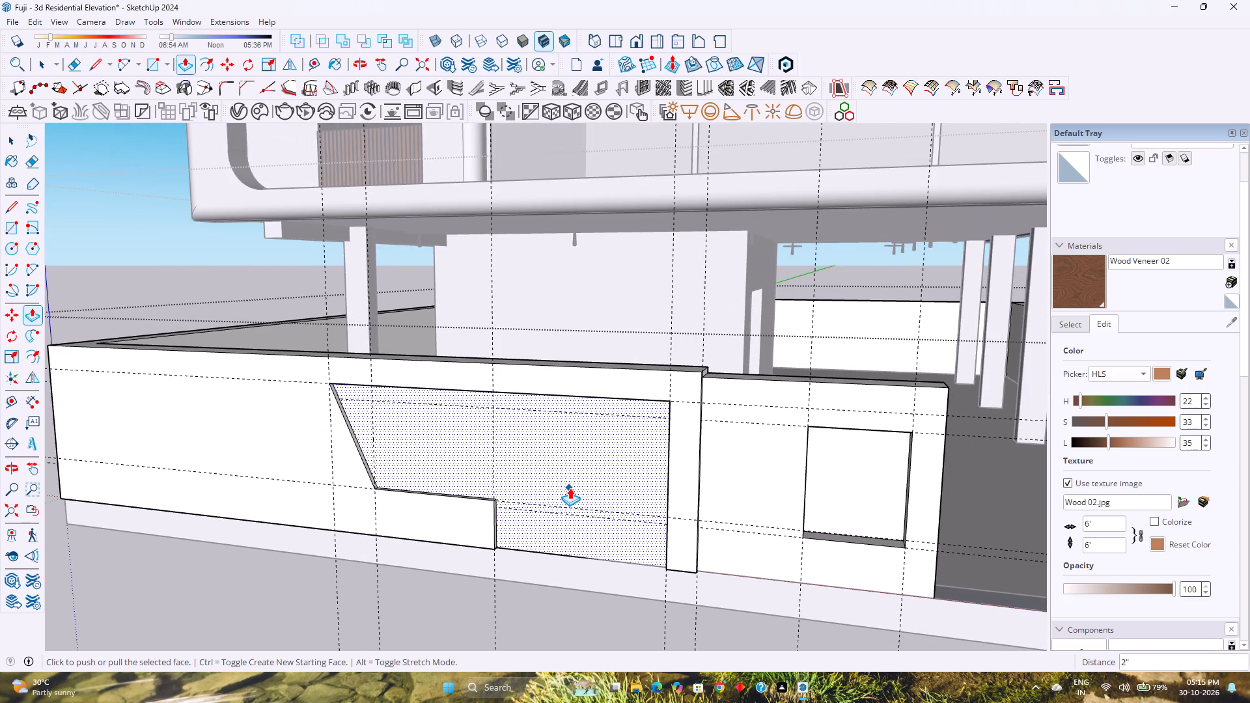
scroll(565, 488, "down", 3)
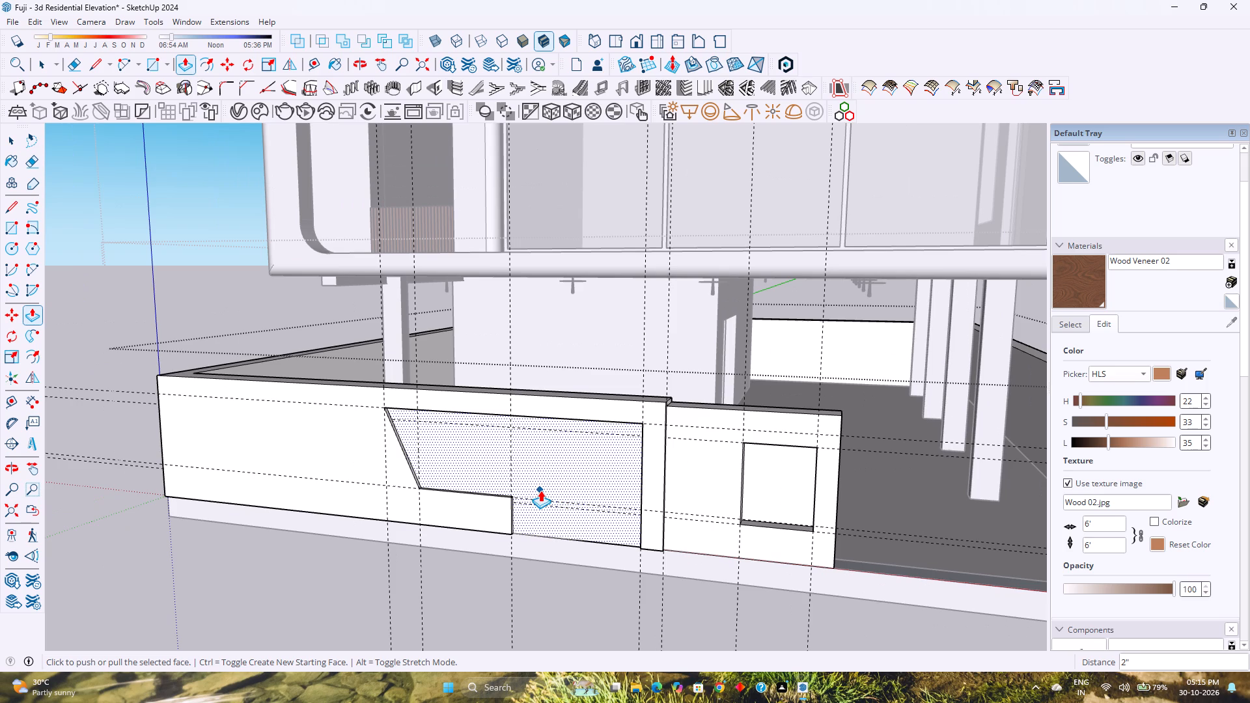
key("space")
key("Escape")
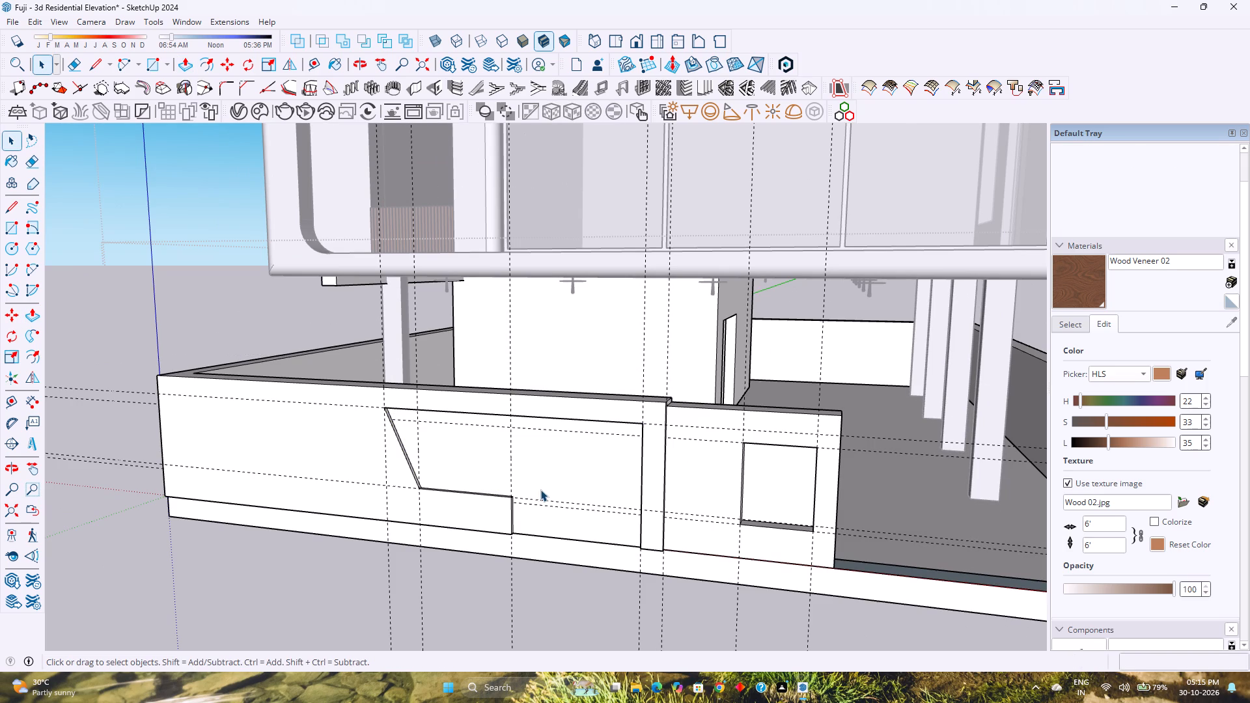
Place a vertical guide 1' beyond the panel's slanted upper corner, toward the far end of the wall.
middle_click_drag(470, 489, 584, 499, "shift")
scroll(504, 498, "up", 1)
middle_click_drag(504, 498, 587, 518, "shift")
middle_click(587, 518, "shift")
scroll(564, 499, "up", 2)
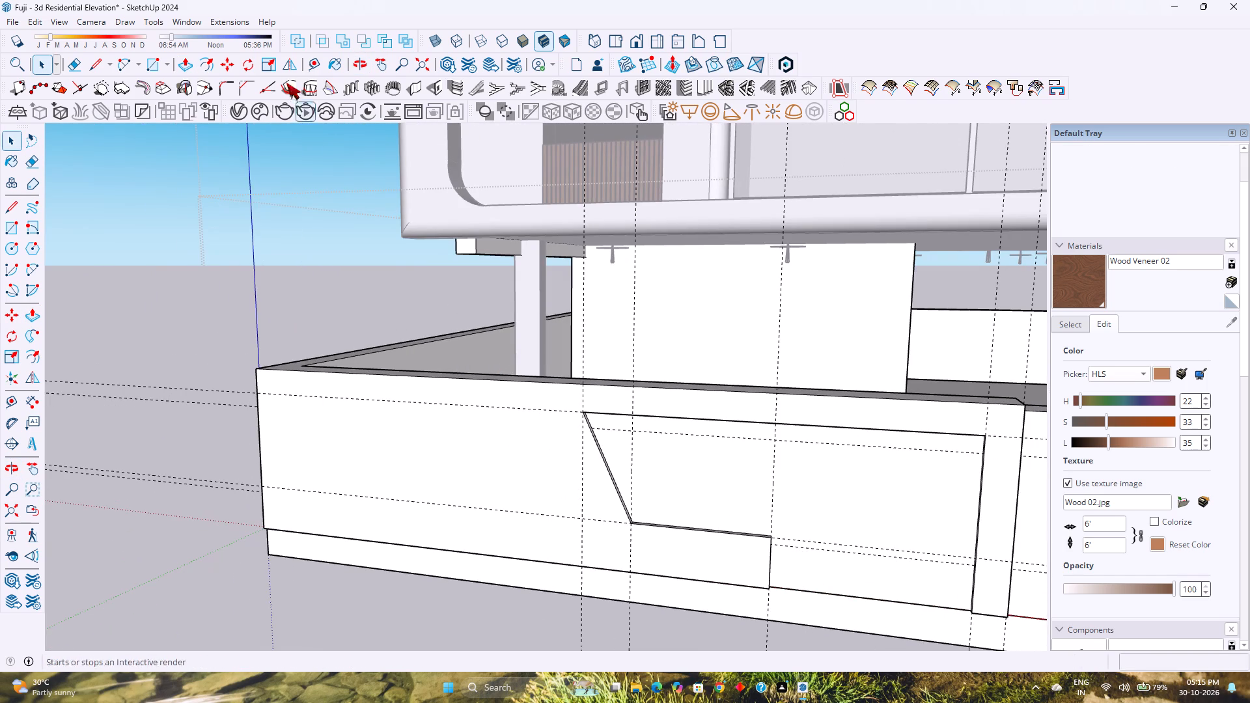
left_click(311, 62)
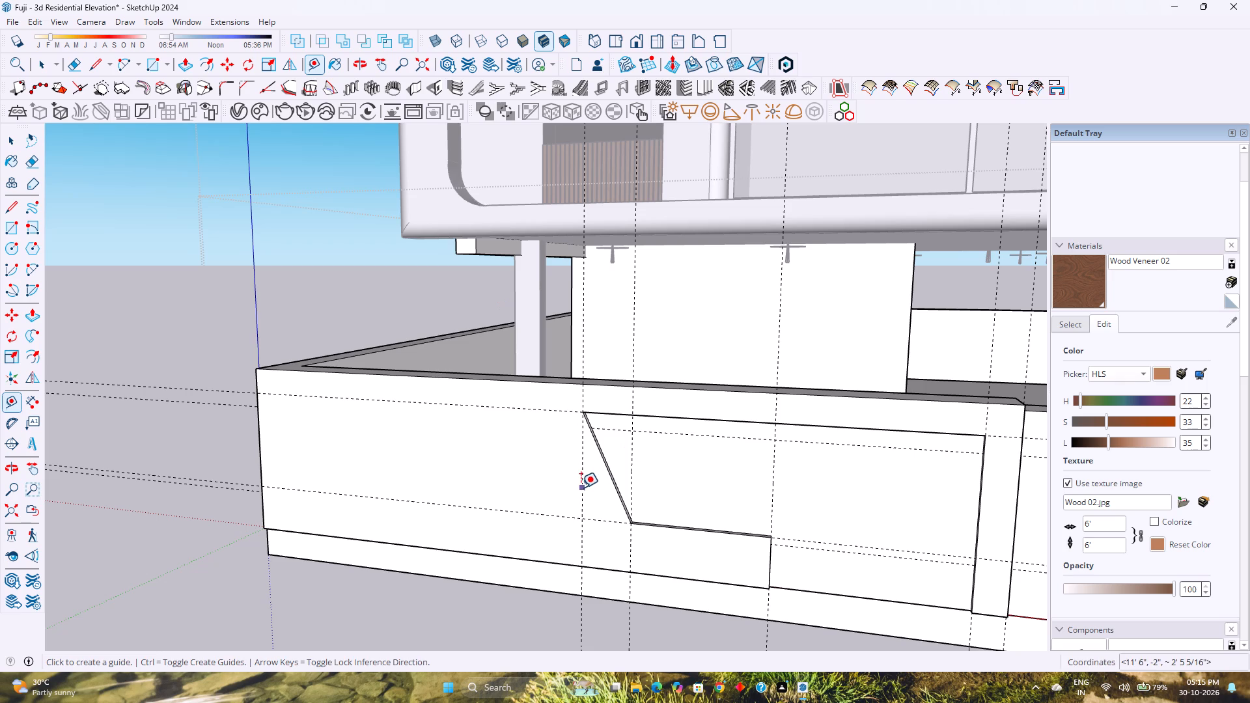
left_click(581, 487)
type("10")
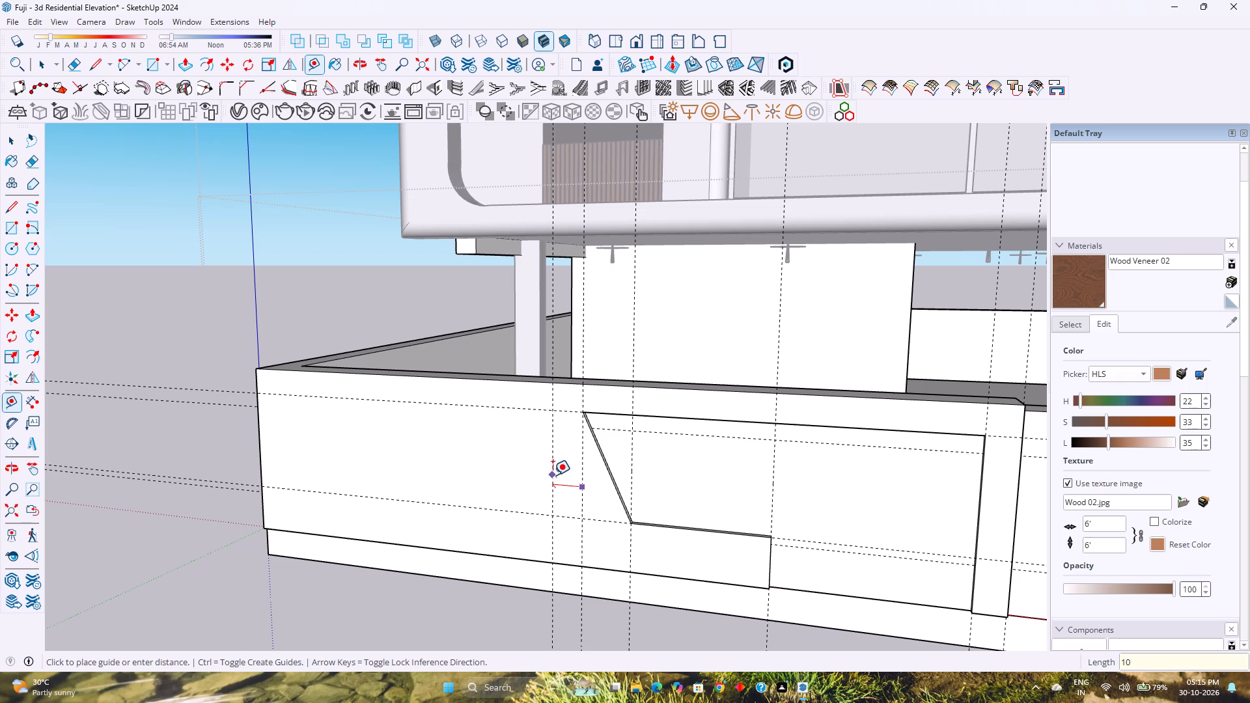
key("Return")
key("1")
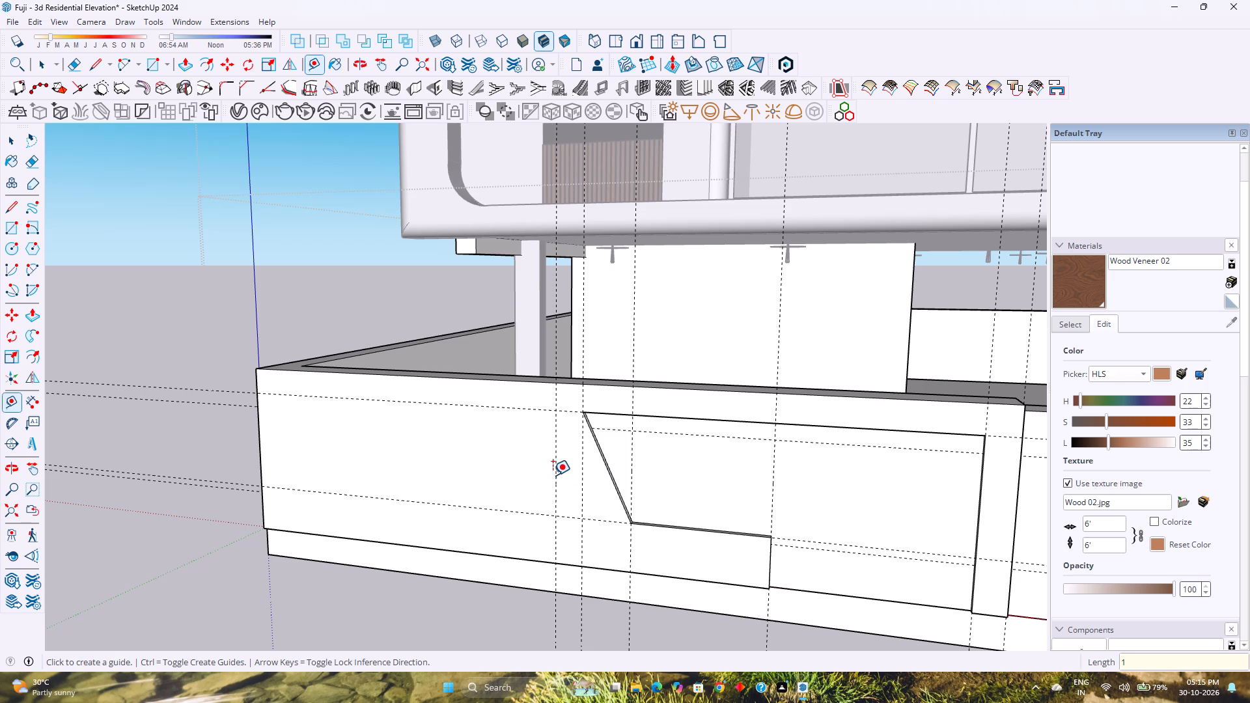
key("apostrophe")
key("Return")
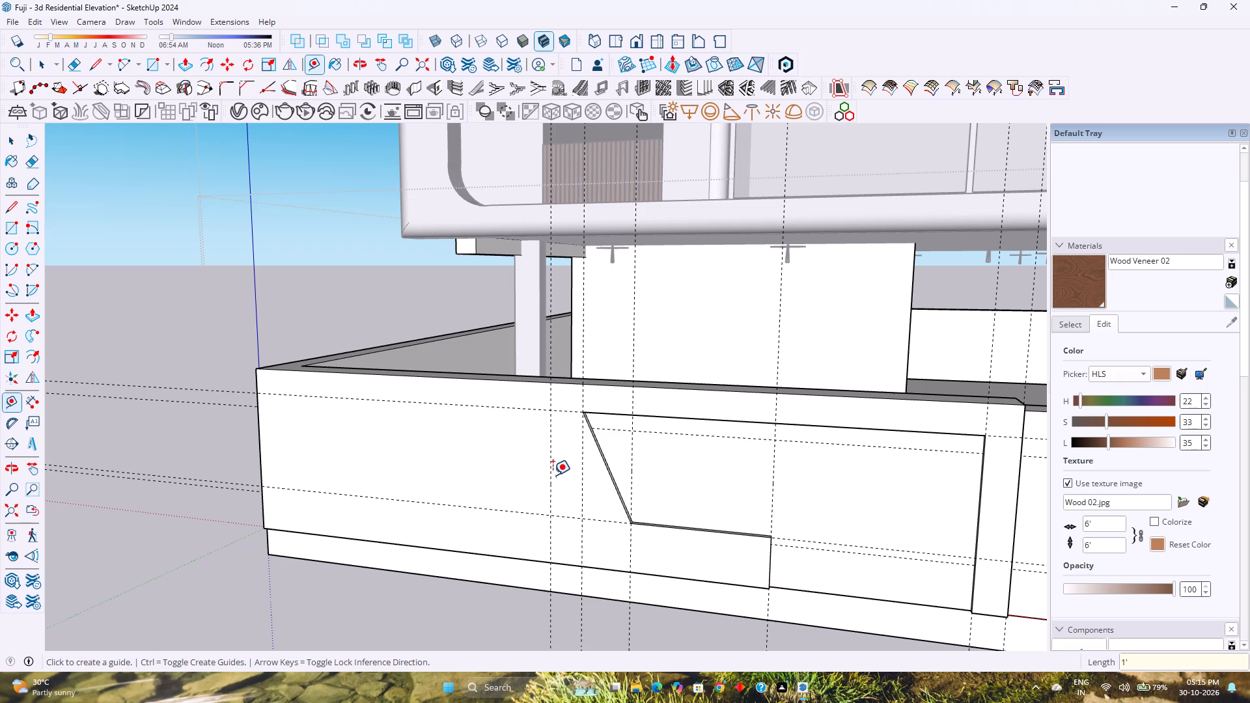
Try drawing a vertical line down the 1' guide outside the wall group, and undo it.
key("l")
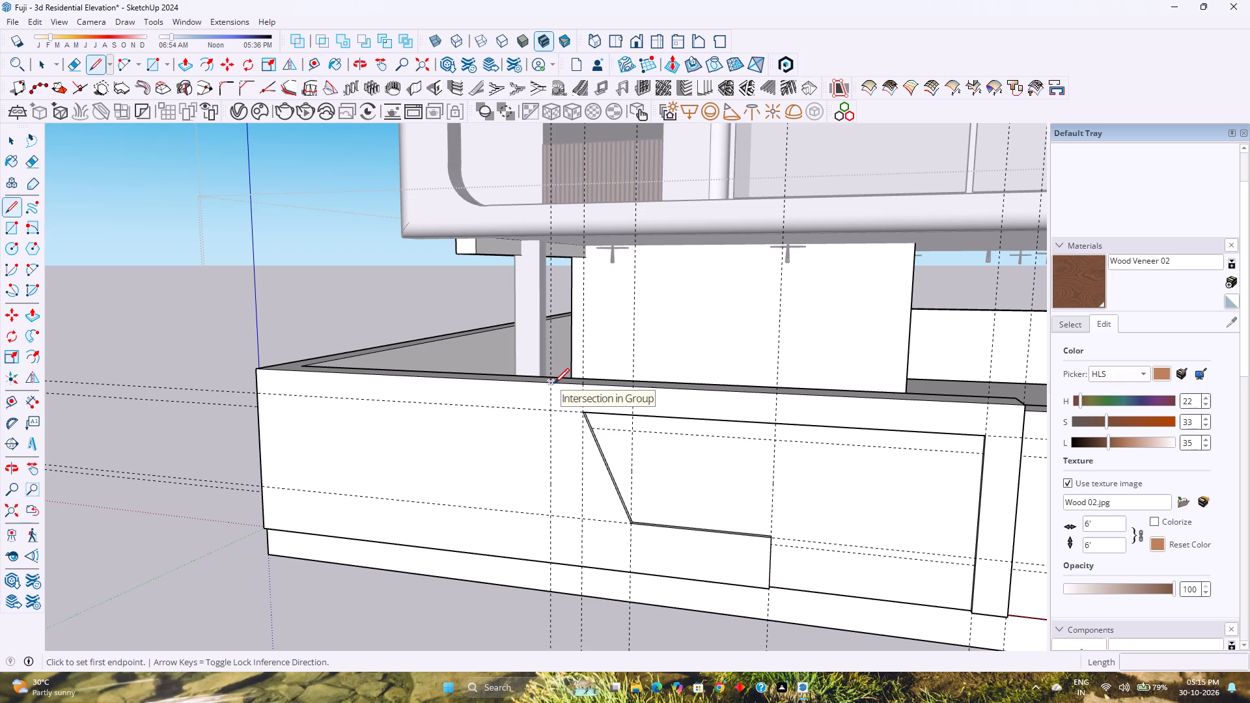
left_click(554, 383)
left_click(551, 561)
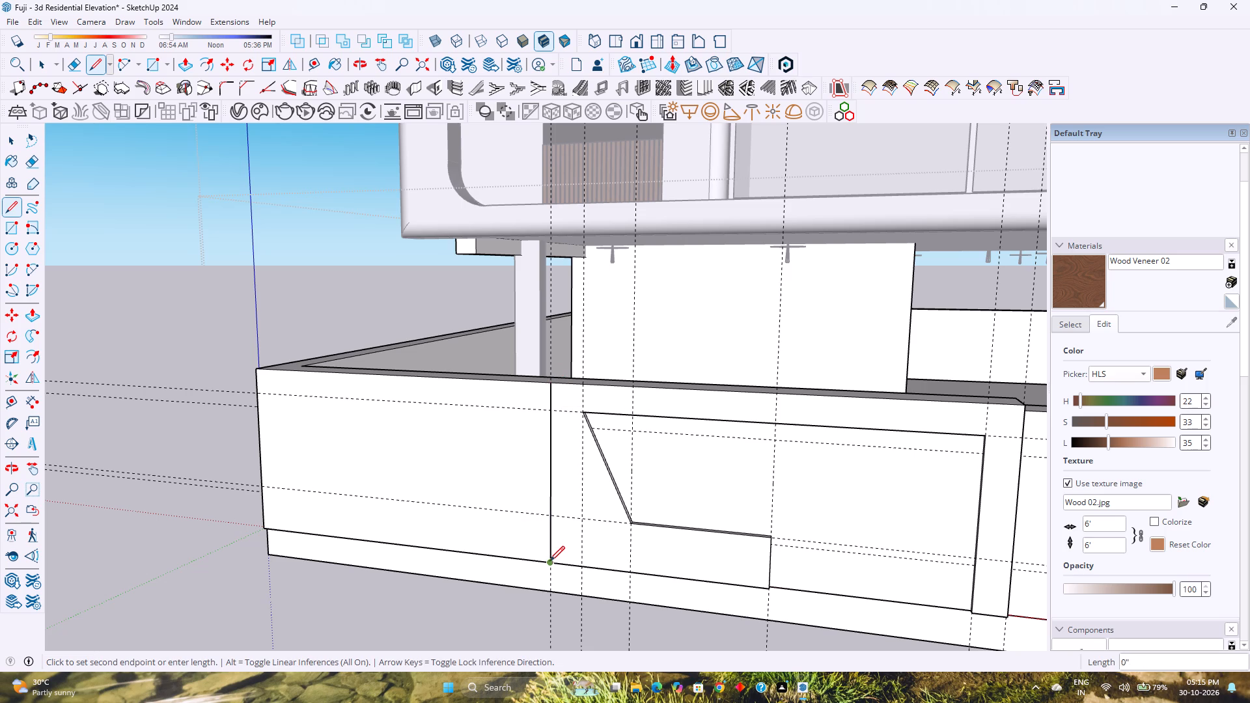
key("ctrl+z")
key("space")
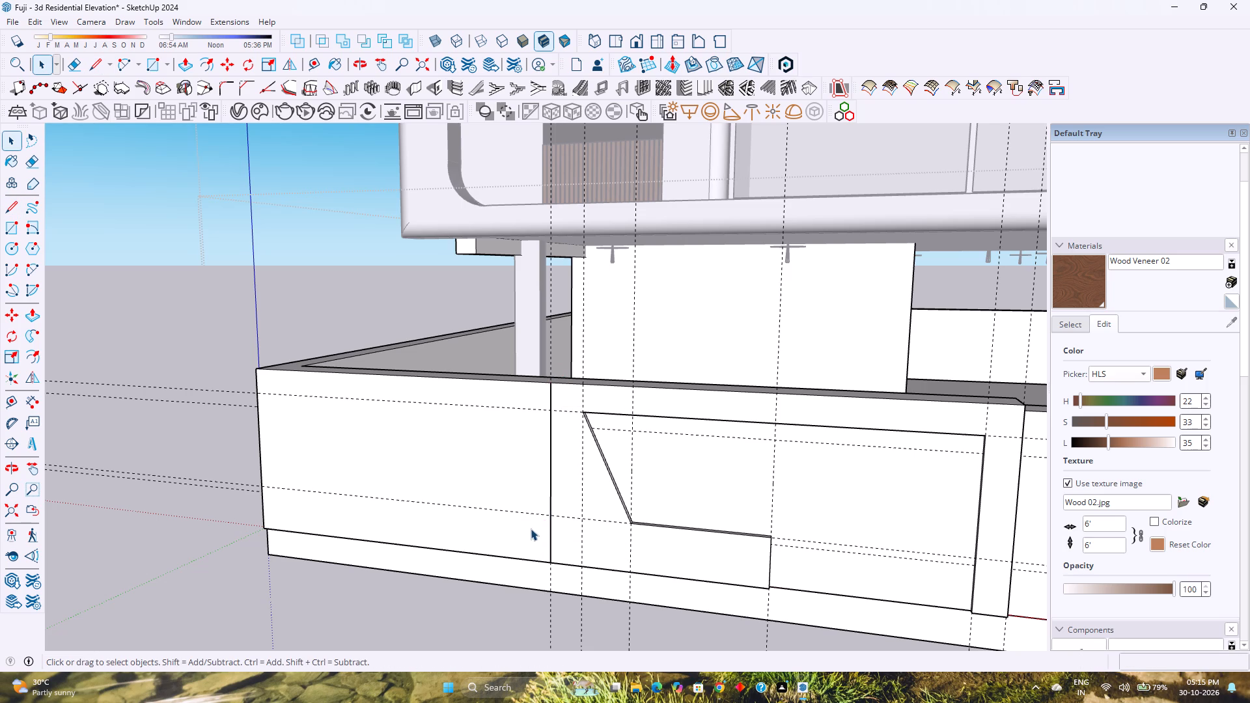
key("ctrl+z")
Inside the wall group, draw a 5'7" vertical line along the 1' guide from the wall's top edge to its bottom edge.
double_click(531, 529)
key("l")
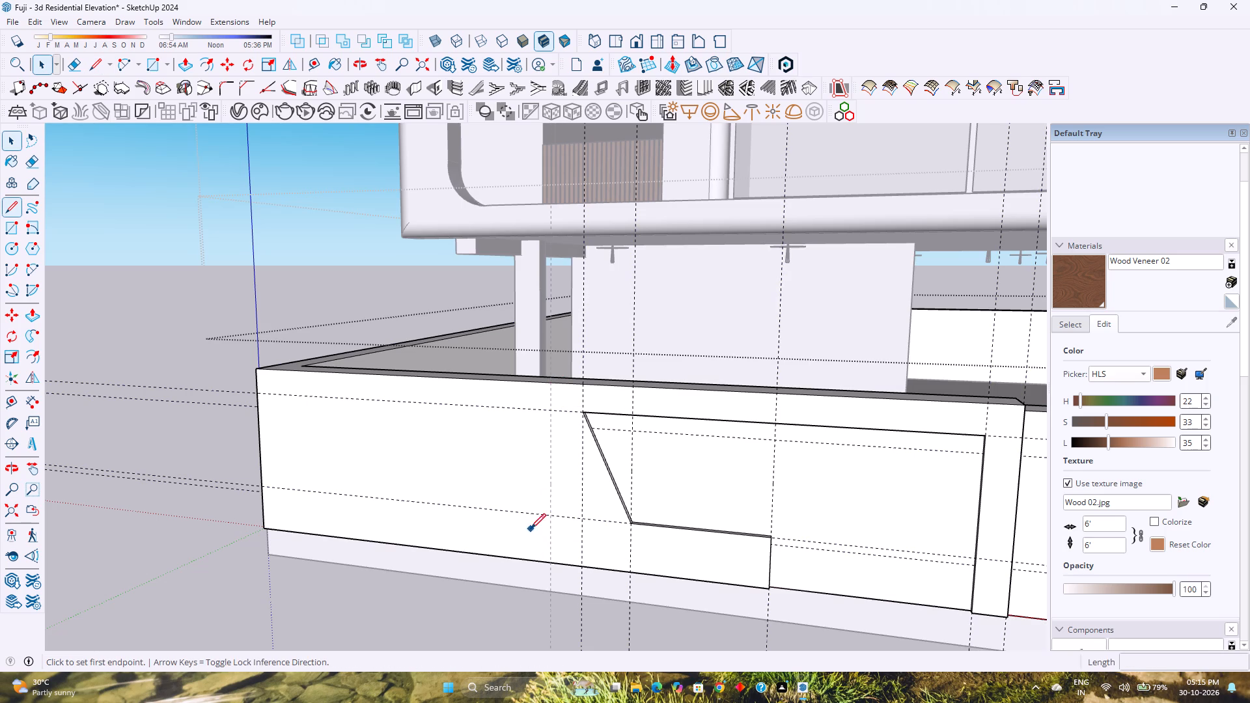
left_click(555, 381)
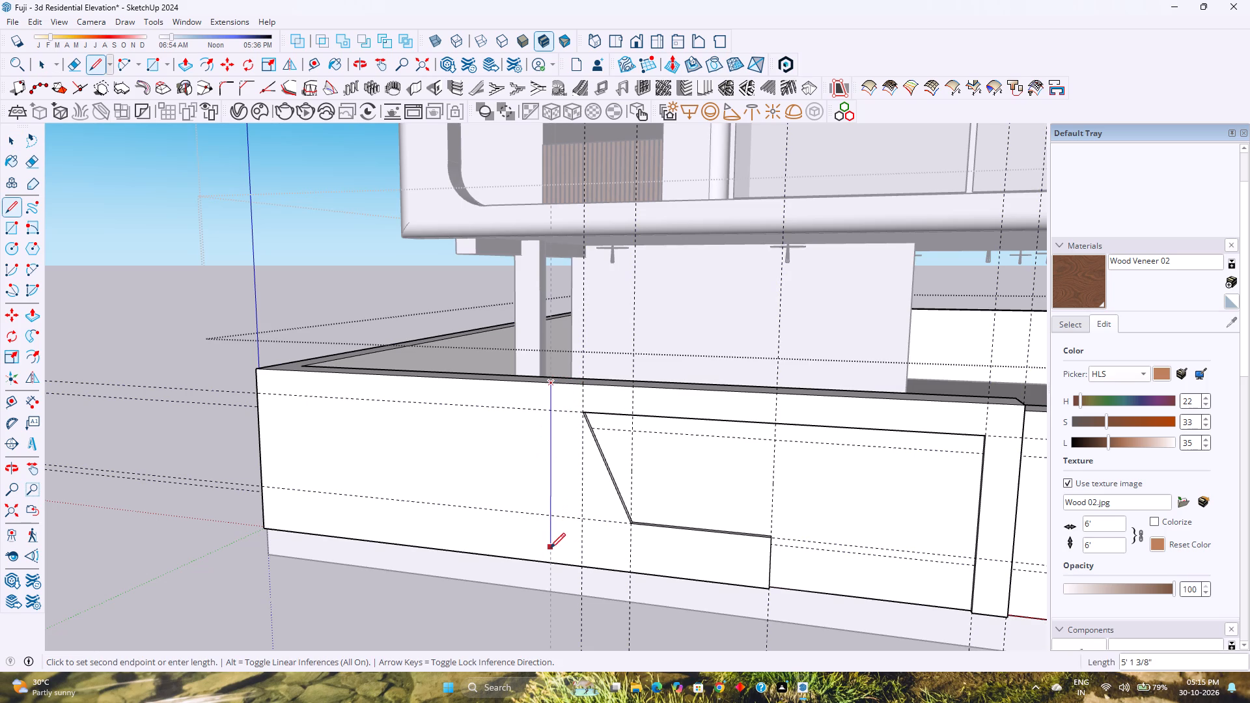
left_click(552, 563)
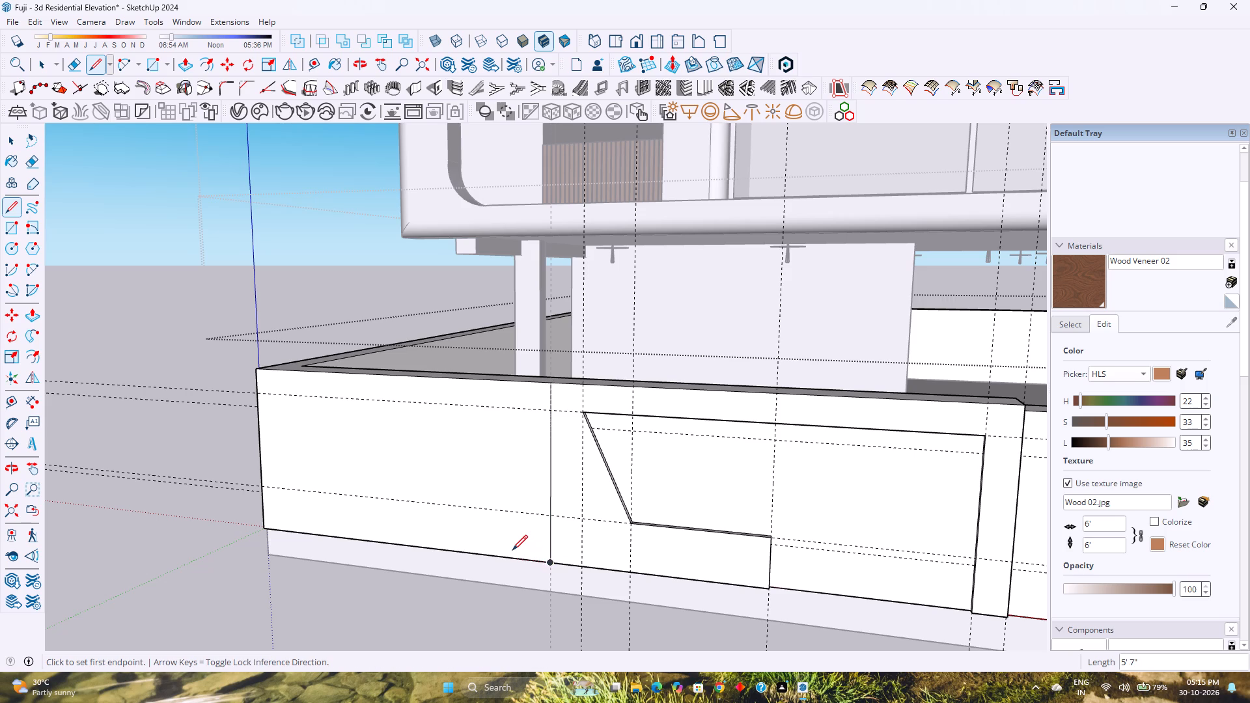
key("BackSpace")
left_click(507, 512)
Push the plain end section of the wall's front face back 2" and leave the wall group.
key("p")
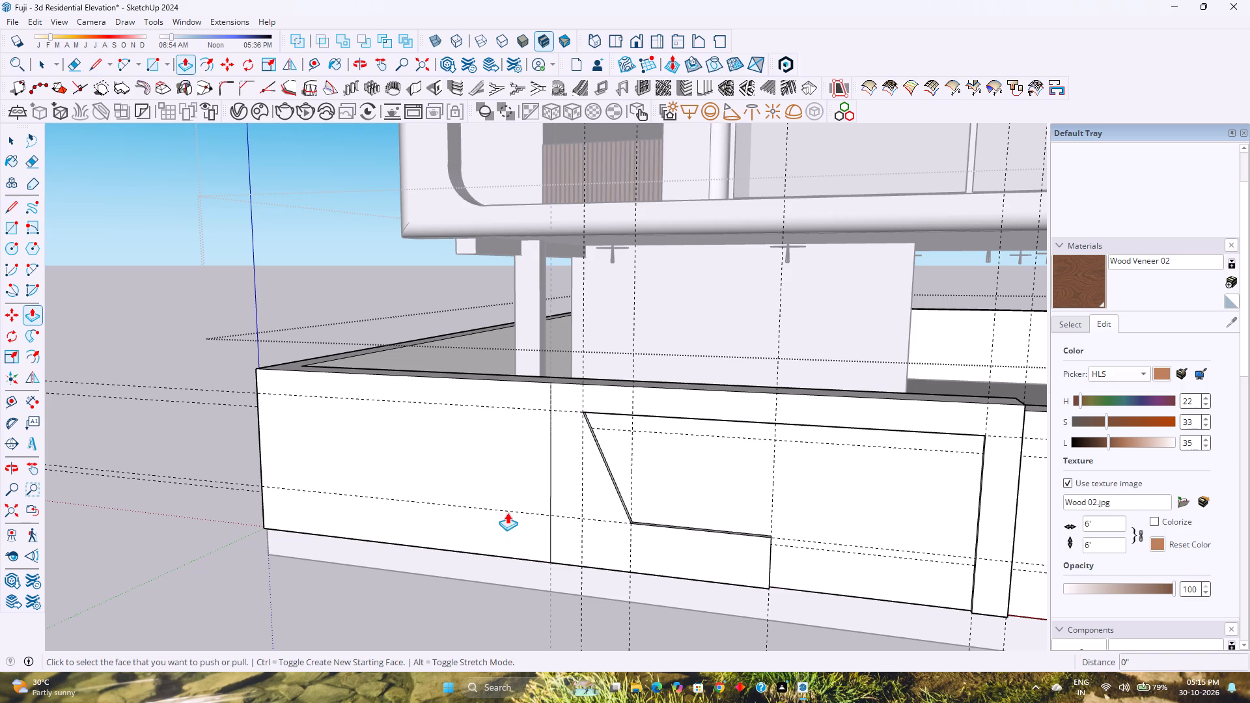
left_click(525, 491)
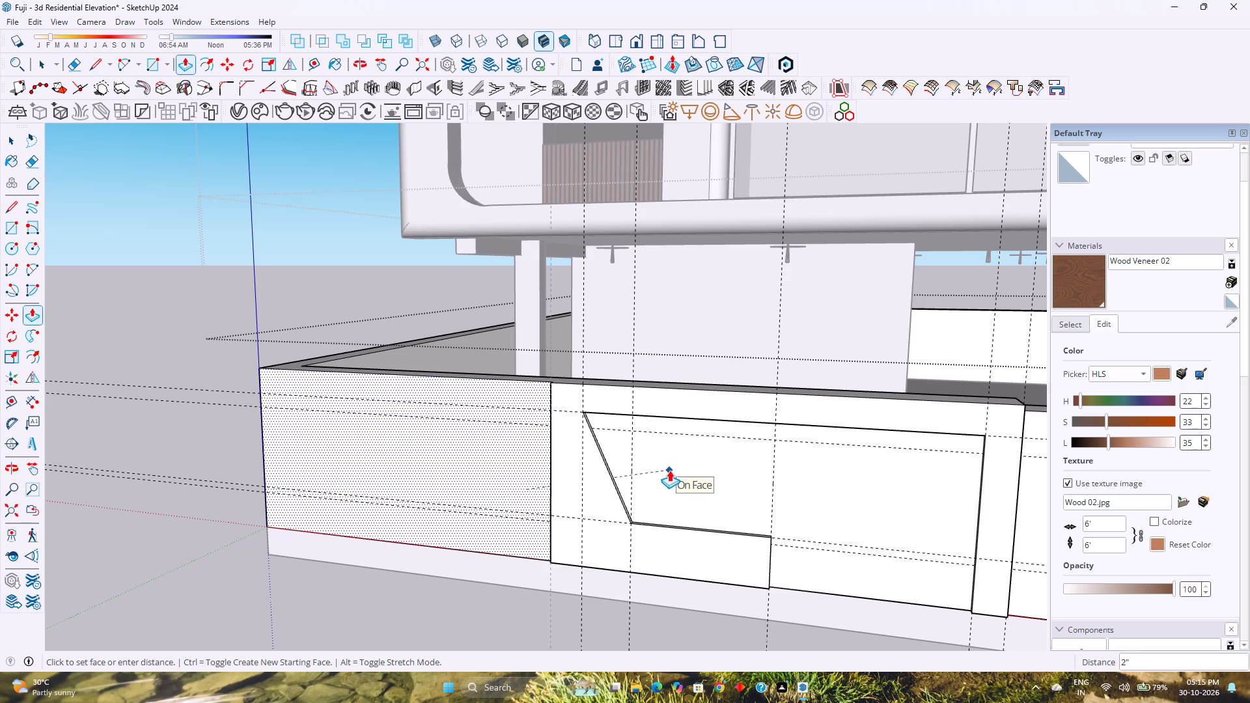
left_click(669, 470)
key("space")
key("Escape")
Delete all guides from the model.
scroll(531, 503, "down", 1)
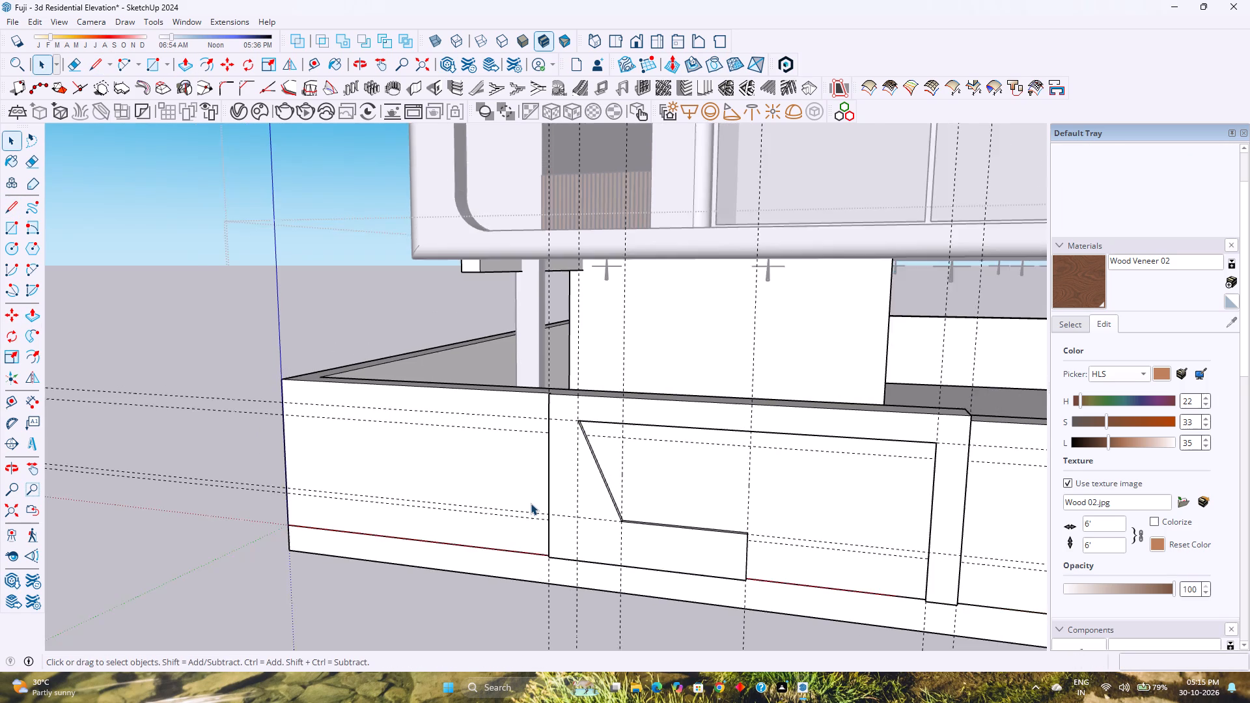
scroll(531, 503, "down", 1)
middle_click_drag(571, 502, 480, 541, "shift")
middle_click(480, 541, "shift")
scroll(479, 541, "down", 2)
middle_click_drag(503, 549, 446, 521, "shift")
middle_click(446, 521, "shift")
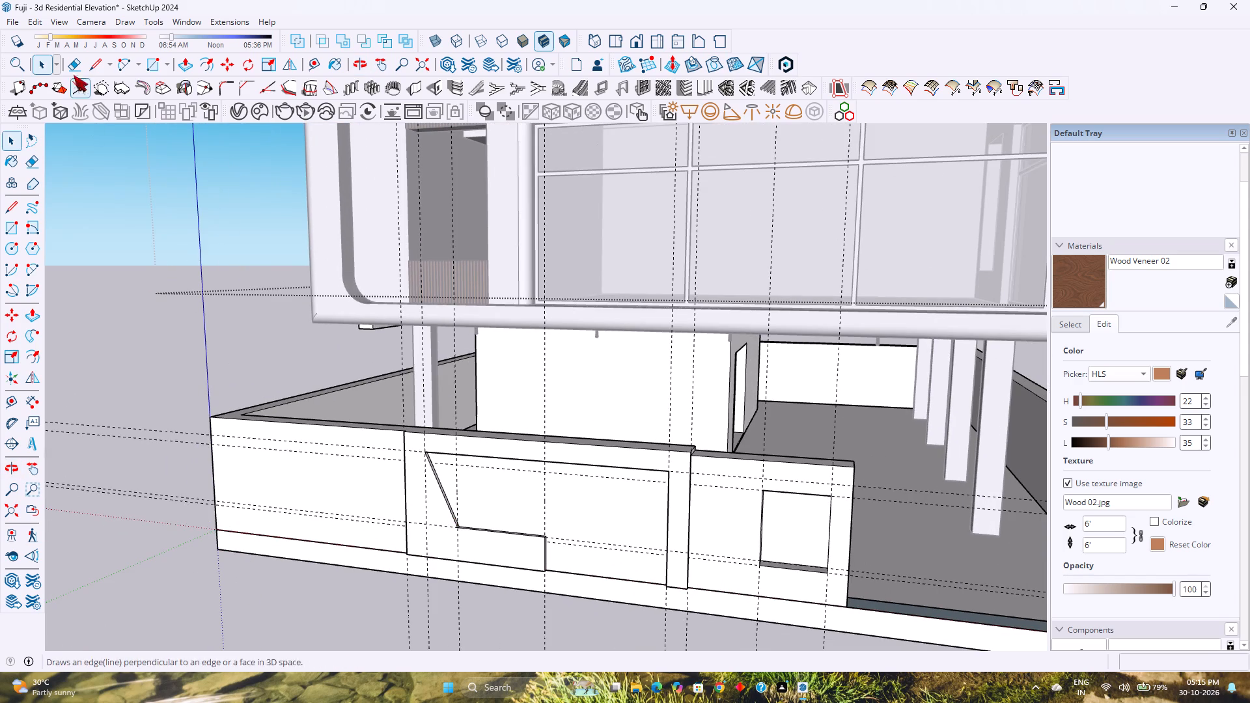
left_click(33, 22)
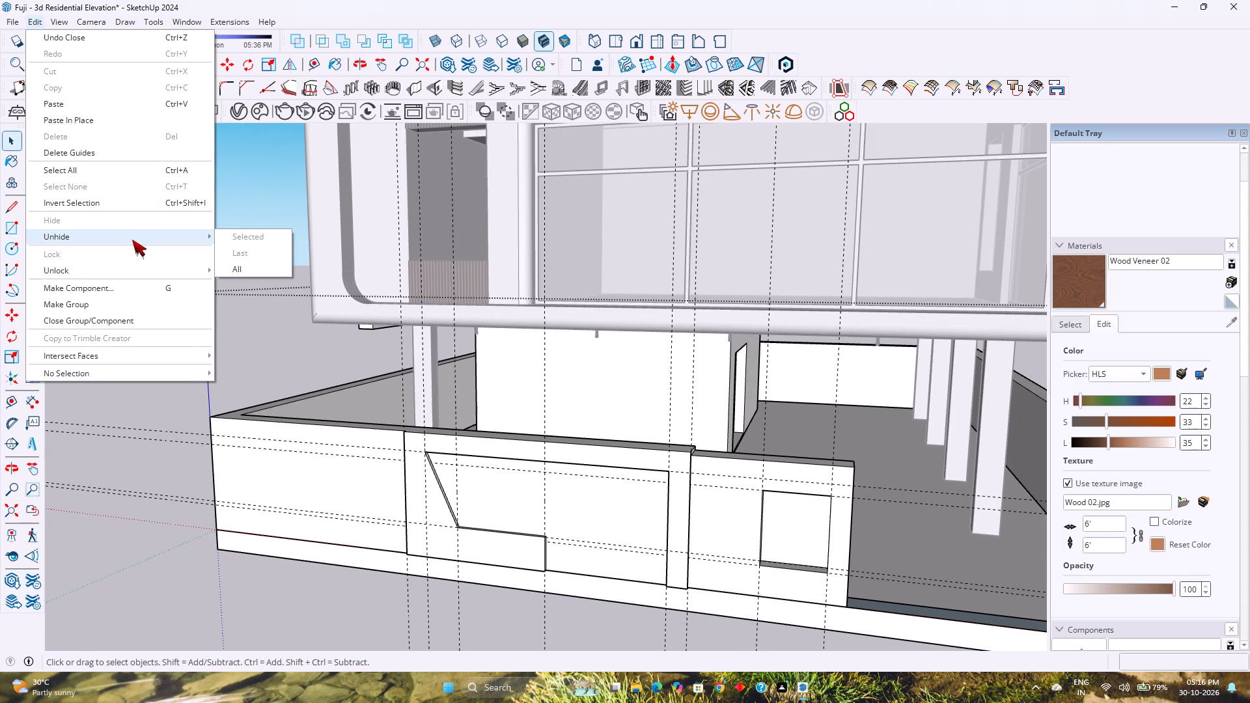
left_click(130, 154)
Inside the wall group, draw a 1' line across the wall's top face from the 2" step to the inner edge.
scroll(391, 409, "up", 5)
middle_click_drag(465, 484, 453, 534)
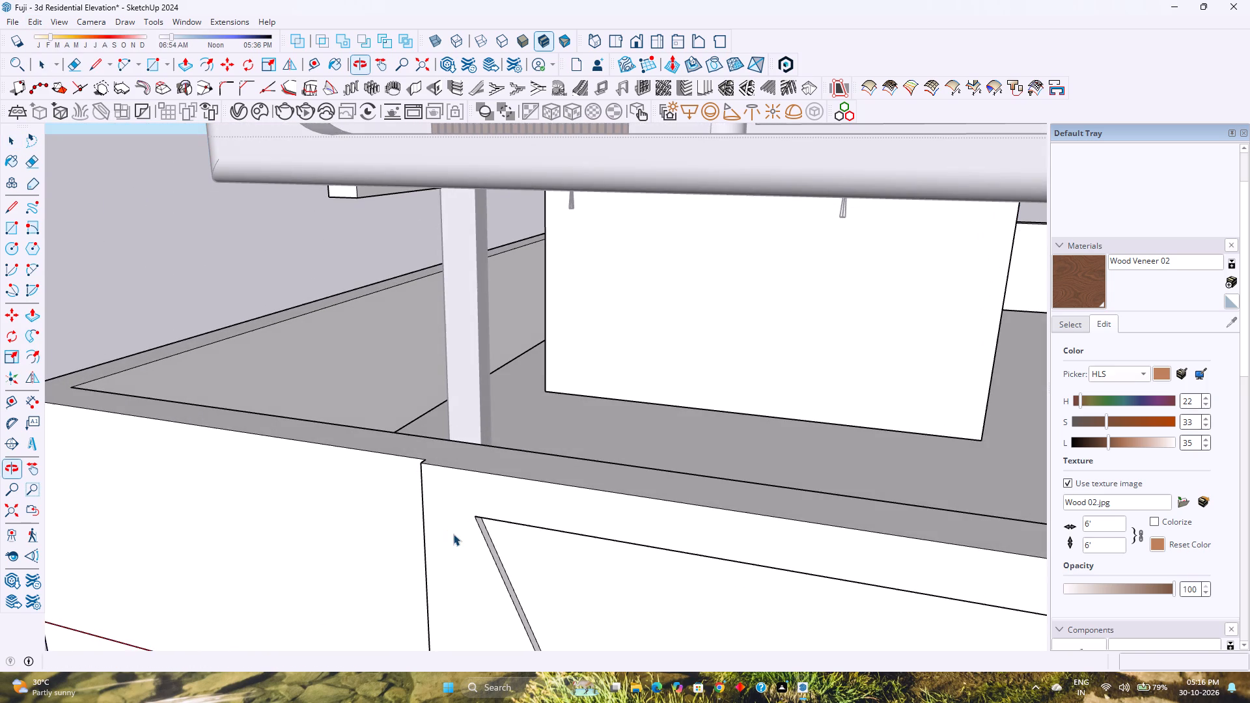
key("l")
key("space")
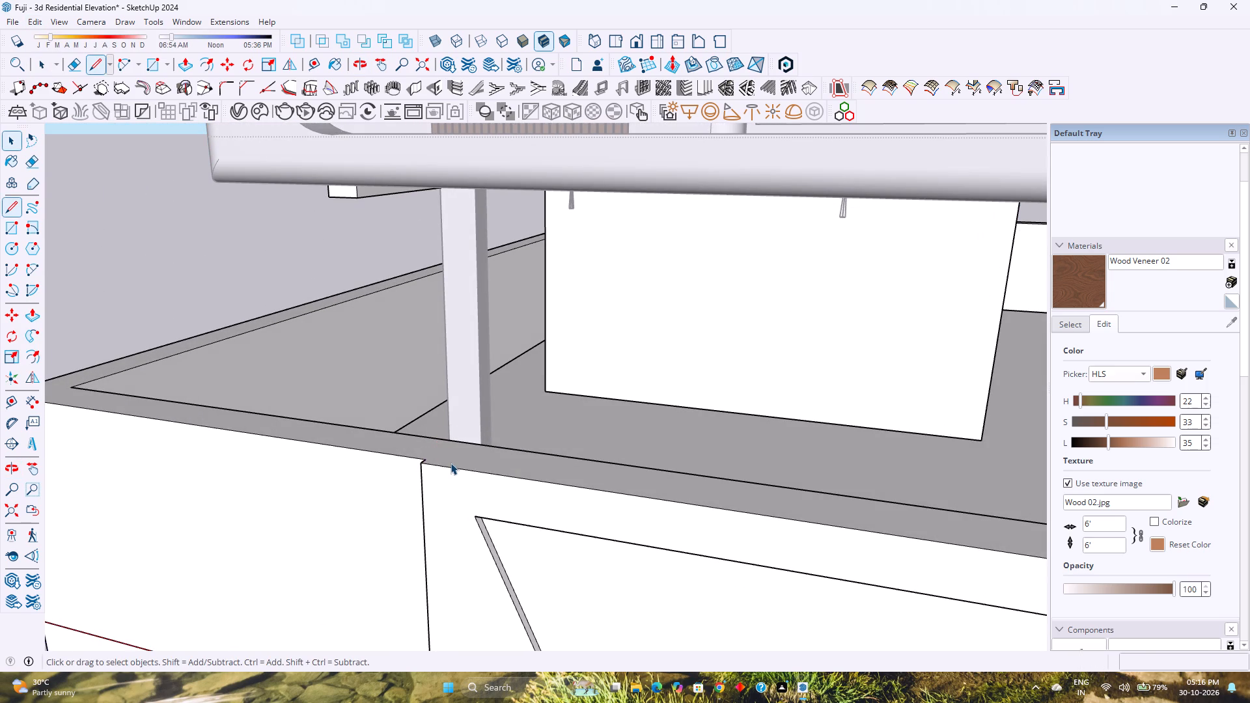
double_click(451, 463)
key("l")
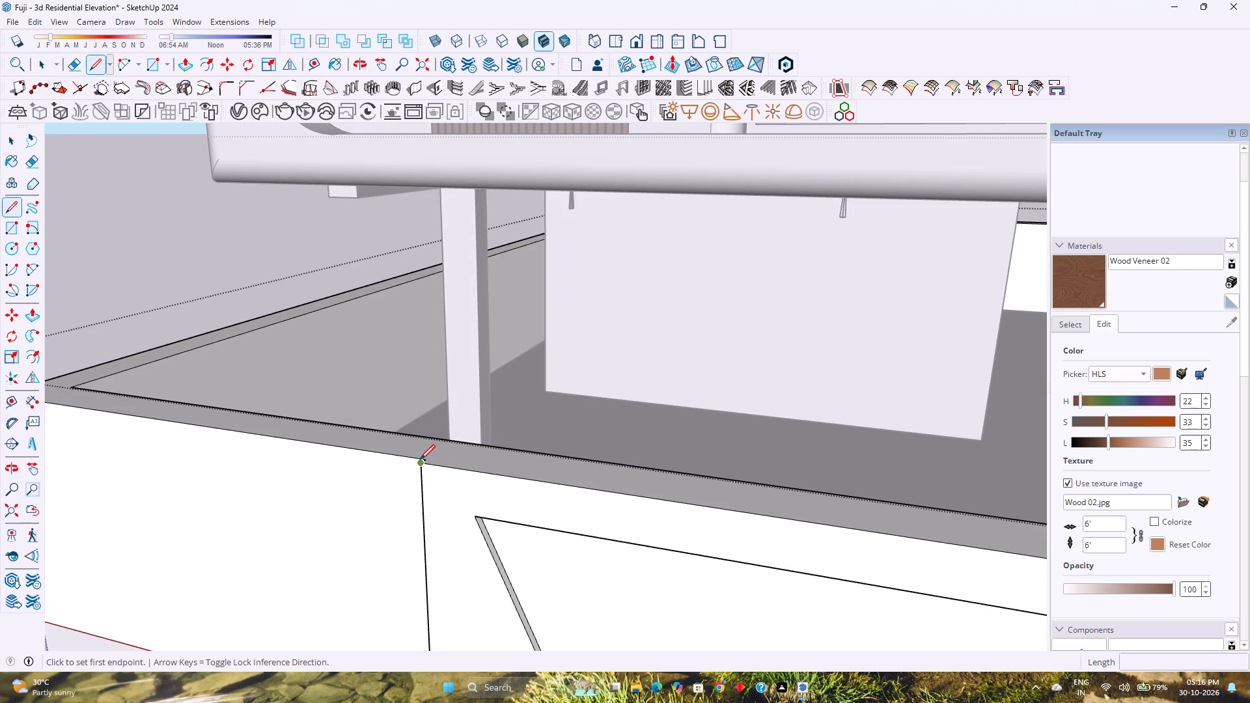
scroll(426, 455, "up", 2)
left_click(425, 457)
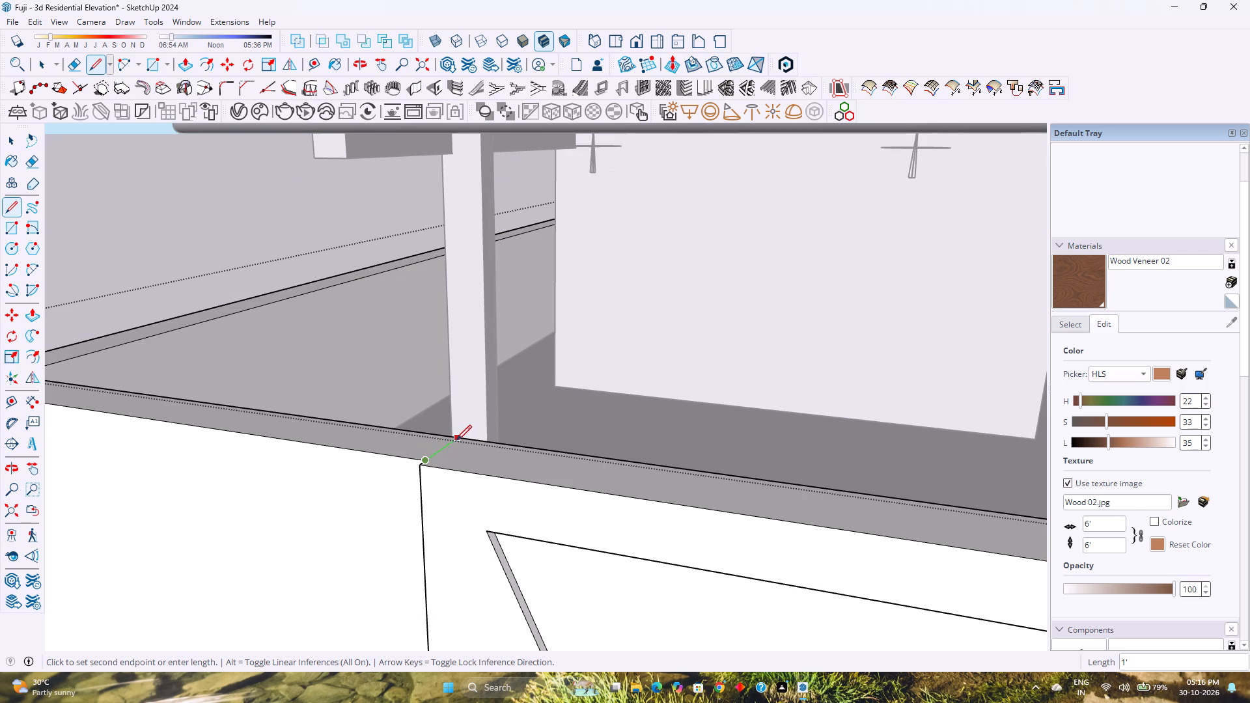
left_click(456, 440)
Lower the top face of the recessed end section by 2".
key("p")
left_click(410, 445)
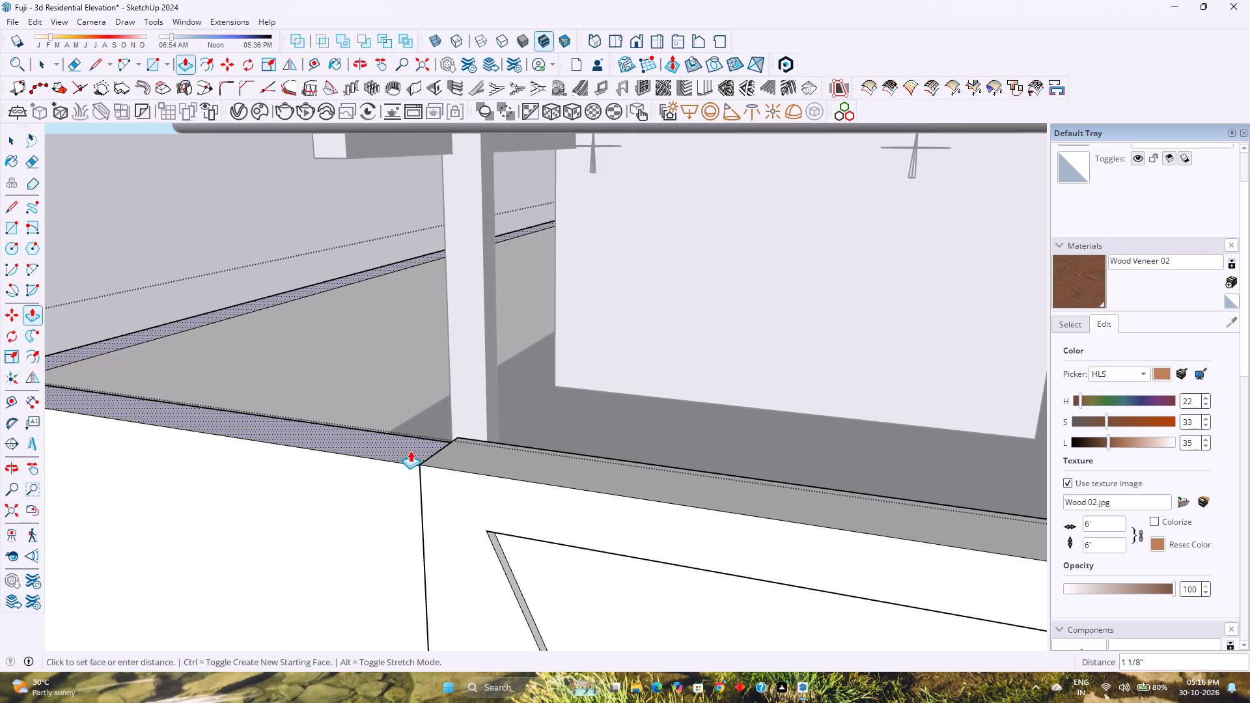
key("2")
key("Return")
key("space")
Examine the detailed front boundary wall and the whole building elevation from several viewpoints, leaving the open groups.
scroll(411, 449, "down", 6)
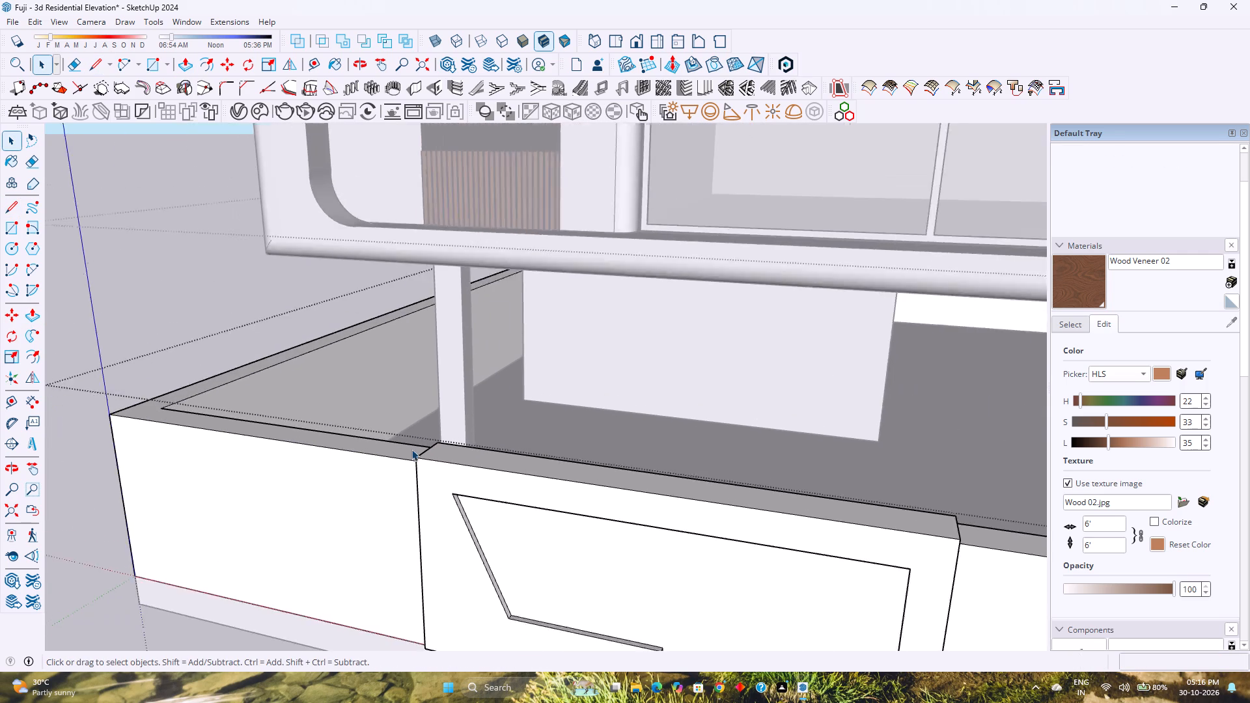
scroll(411, 449, "down", 9)
middle_click_drag(425, 468, 433, 433)
middle_click(433, 433)
scroll(435, 433, "down", 1)
middle_click_drag(434, 443, 449, 413)
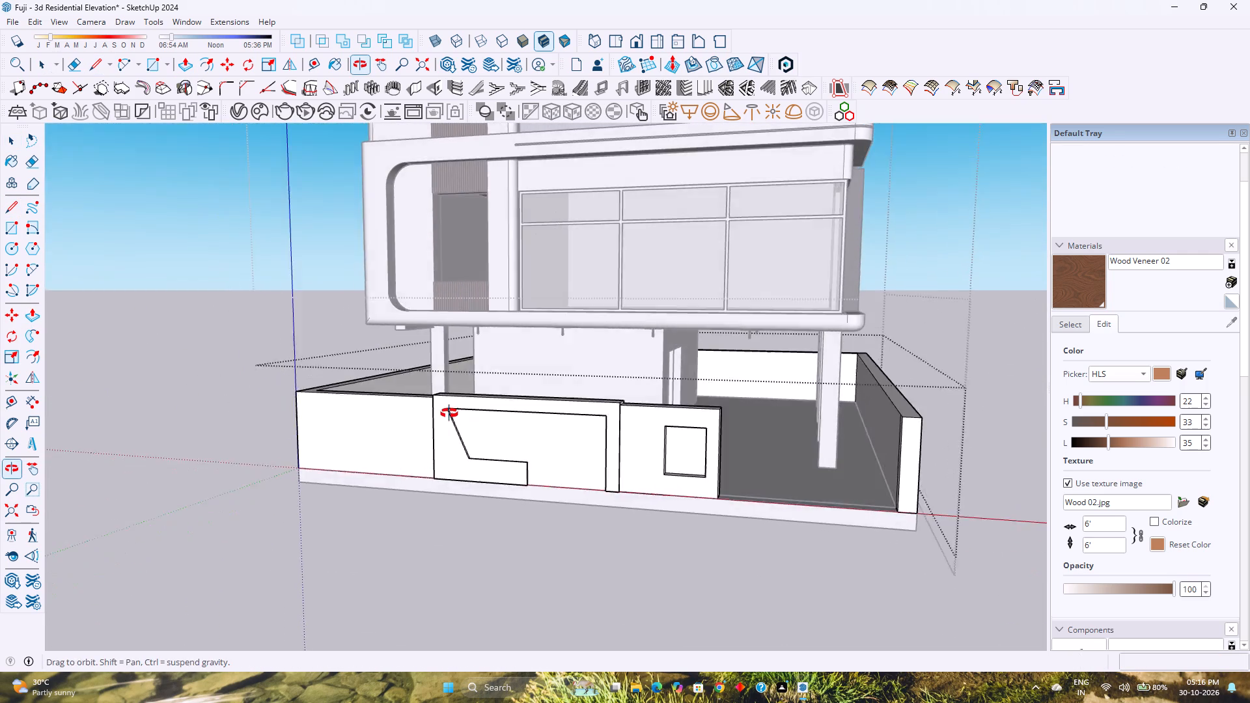
middle_click_drag(449, 413, 456, 409)
middle_click(456, 409)
scroll(460, 418, "up", 3)
middle_click_drag(493, 432, 430, 439)
middle_click(430, 439)
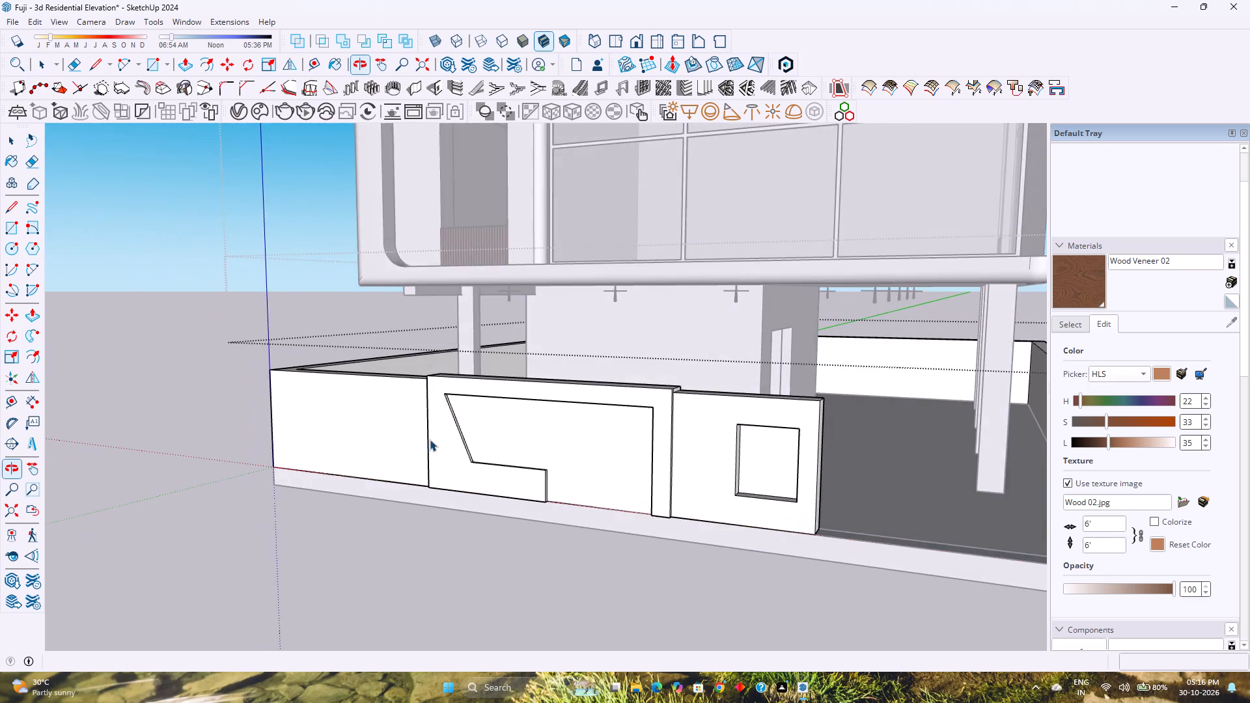
scroll(463, 431, "down", 2)
middle_click_drag(501, 419, 439, 518, "shift")
middle_click(439, 518, "shift")
key("Escape")
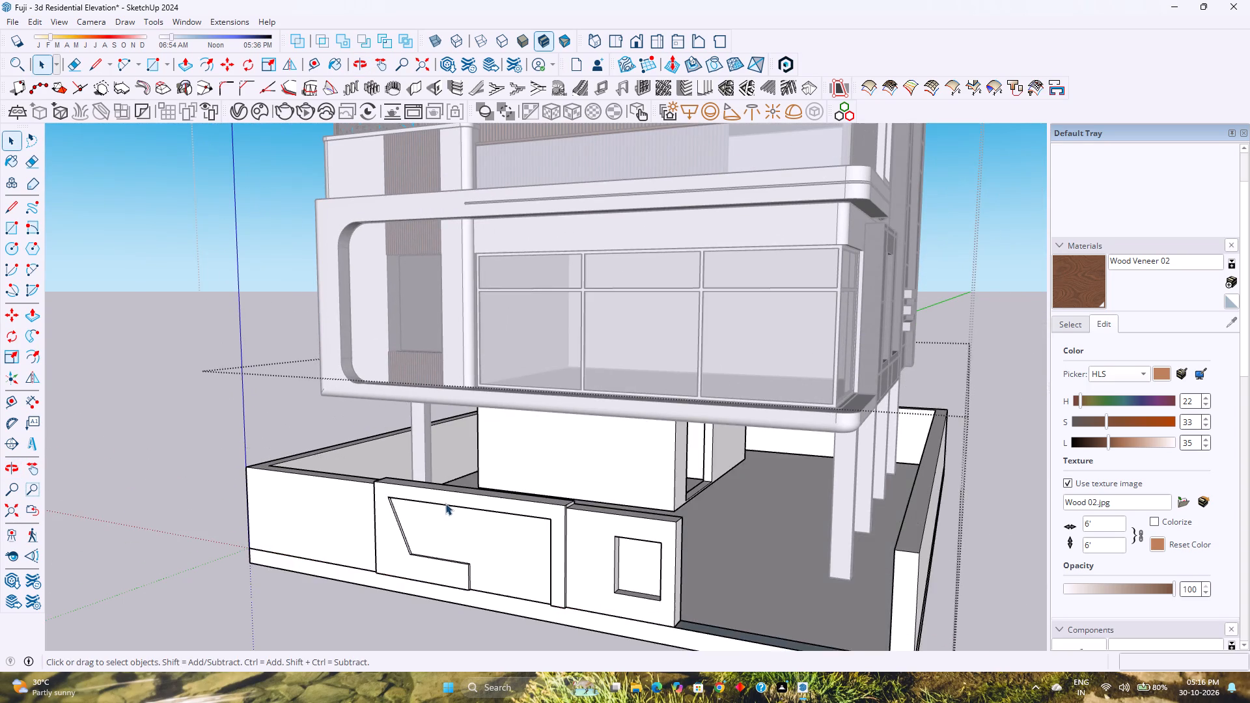
scroll(447, 503, "down", 2)
middle_click_drag(517, 463, 495, 519, "shift")
middle_click(495, 520)
key("Escape")
middle_click_drag(506, 502, 524, 484)
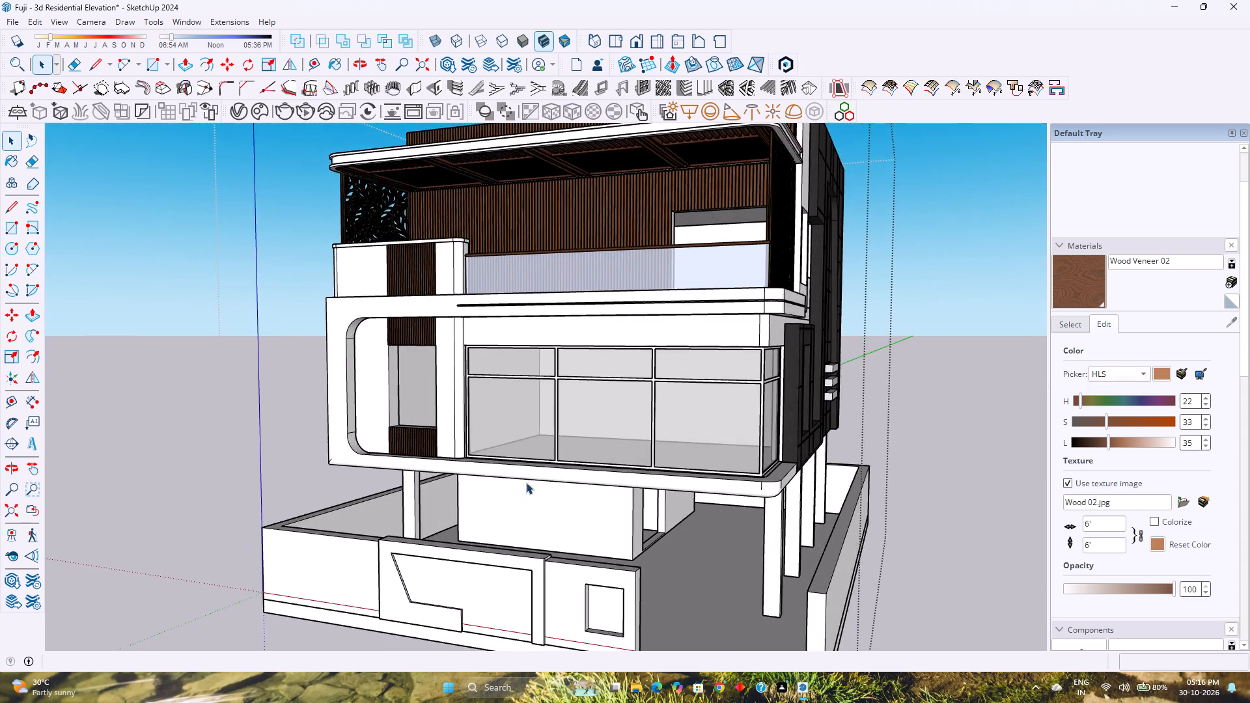
scroll(527, 480, "down", 2)
Save the model.
key("ctrl+s")
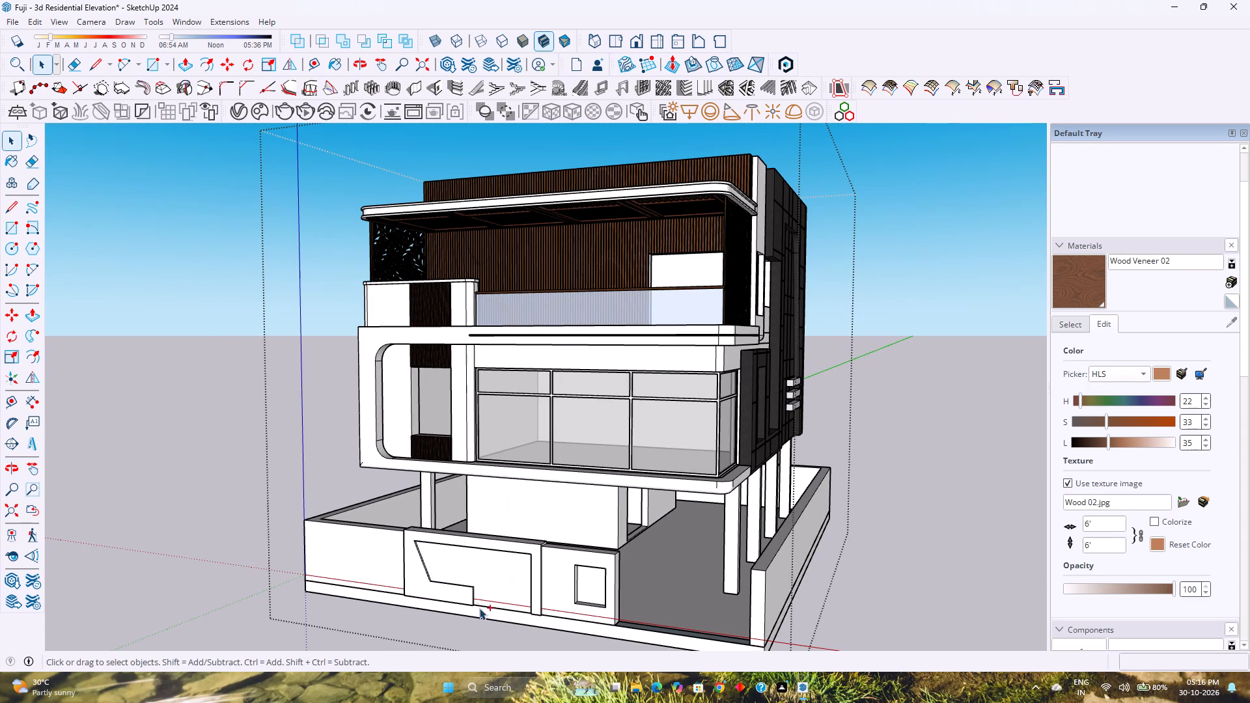
Examine the front boundary wall and the building elevation from closer and farther viewpoints.
scroll(473, 605, "up", 6)
middle_click_drag(590, 594, 599, 570)
middle_click(599, 570)
scroll(599, 570, "up", 1)
scroll(600, 570, "down", 2)
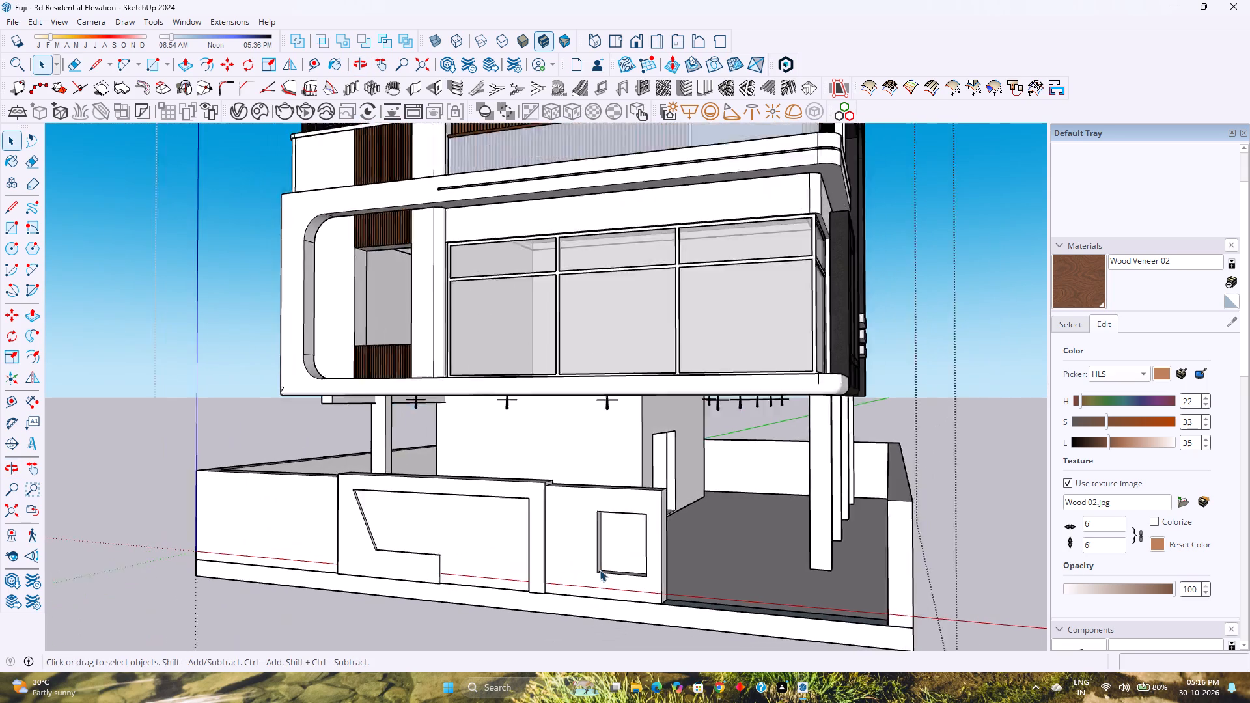
scroll(600, 570, "down", 1)
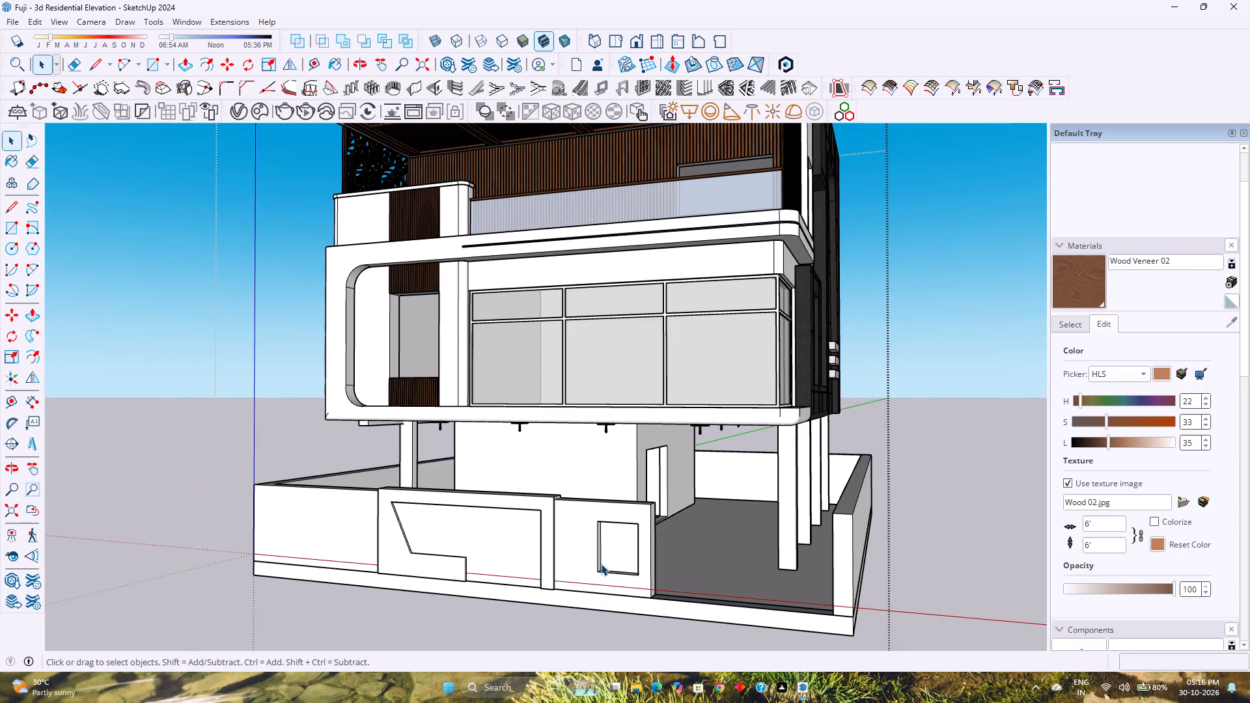
scroll(601, 564, "down", 1)
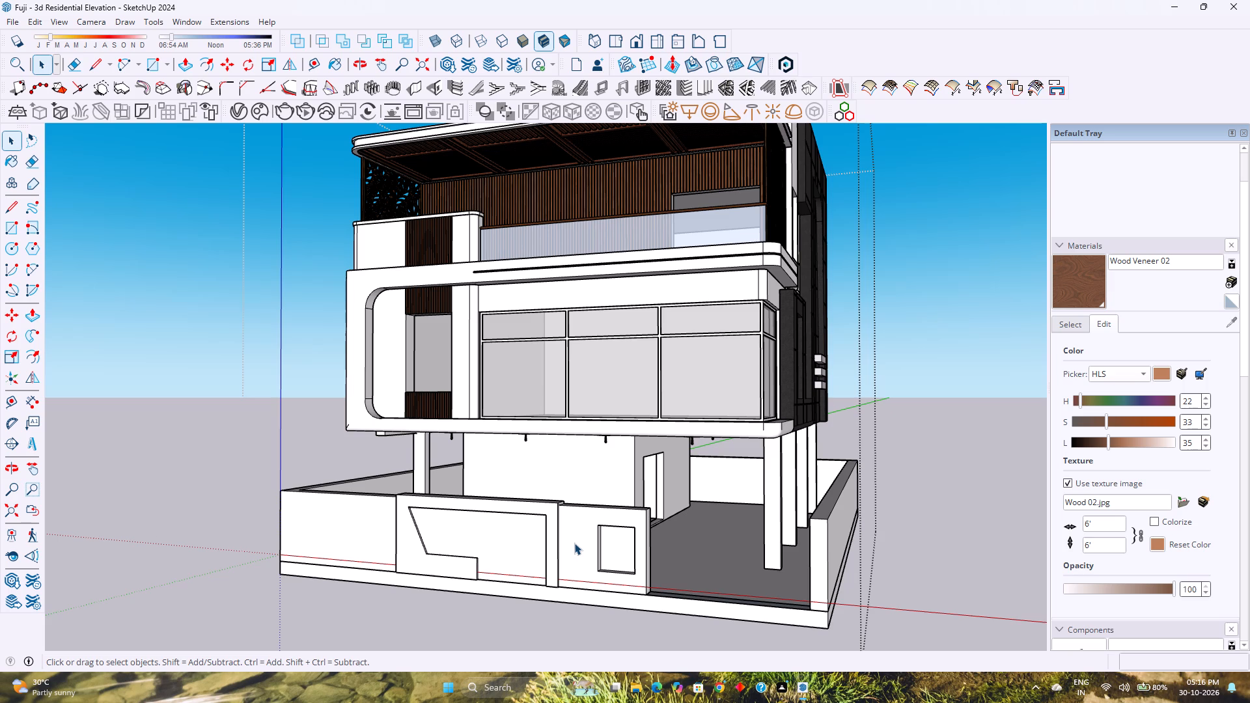
Inside the nested wall group, copy the front face of the plain end section 15' outward along the red axis, clear of the wall.
scroll(345, 550, "up", 2)
middle_click_drag(345, 550, 388, 575)
middle_click(389, 574)
middle_click(392, 571)
left_click(404, 560)
left_click(404, 560)
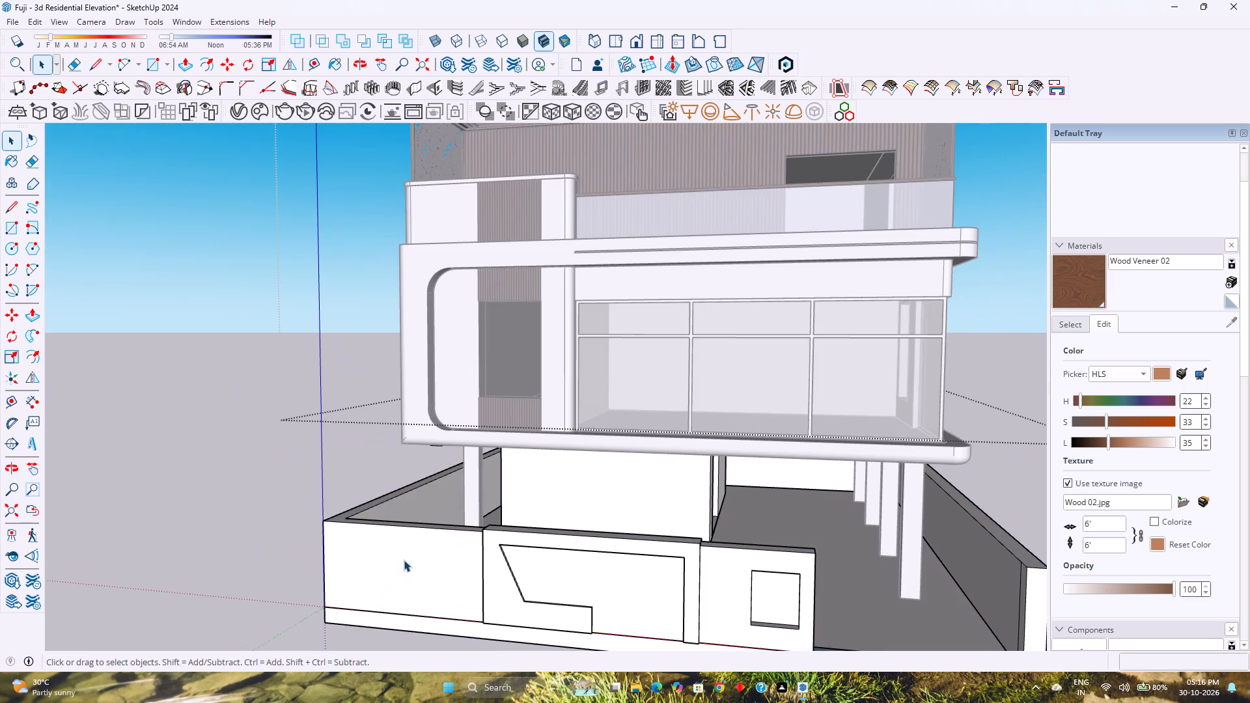
left_click(404, 560)
left_click(404, 560)
left_click(404, 560)
left_click(404, 560)
left_click(401, 566)
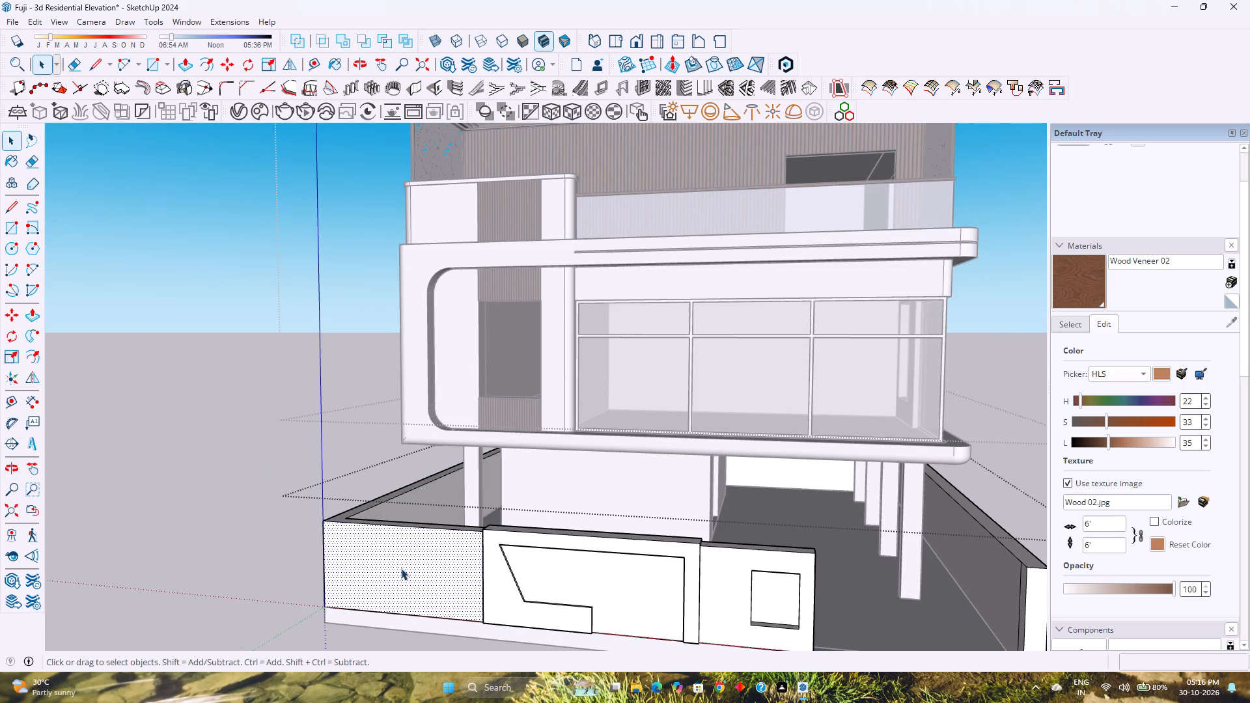
key("m")
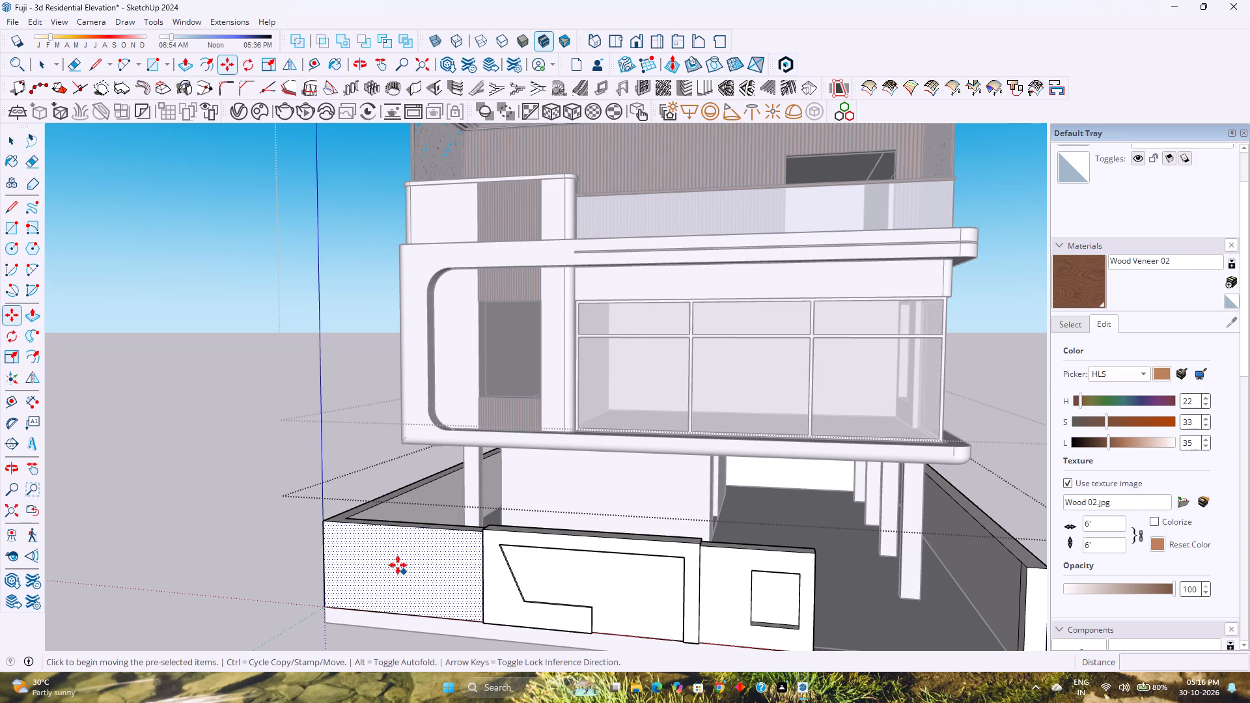
left_click(324, 520)
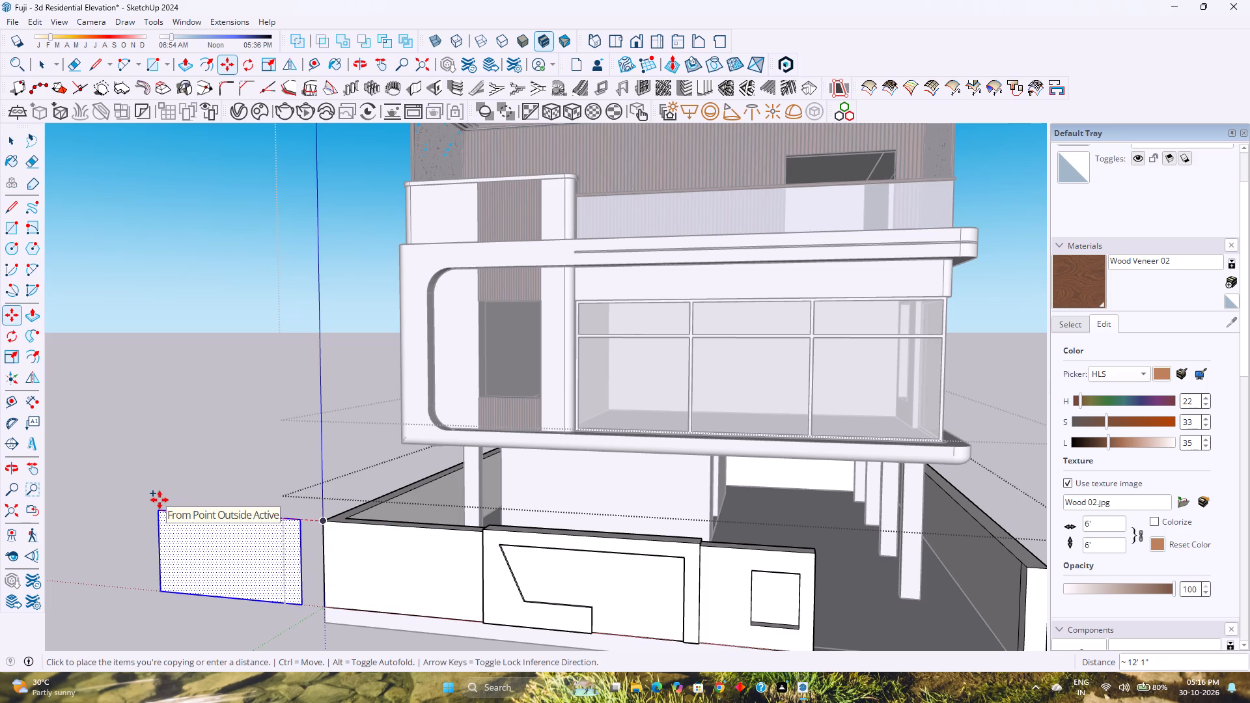
key("Right")
type("15'")
key("Return")
Make the copied face a group and open it for editing.
right_click(168, 531)
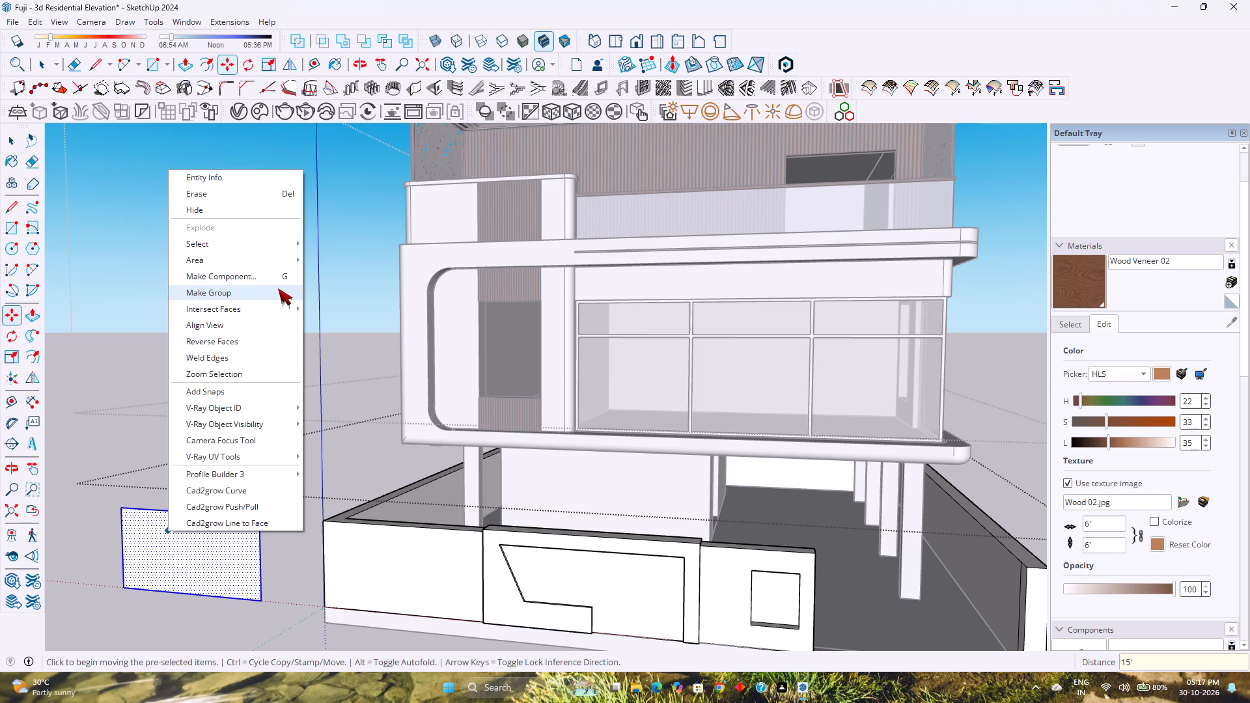
left_click(271, 291)
key("space")
double_click(199, 536)
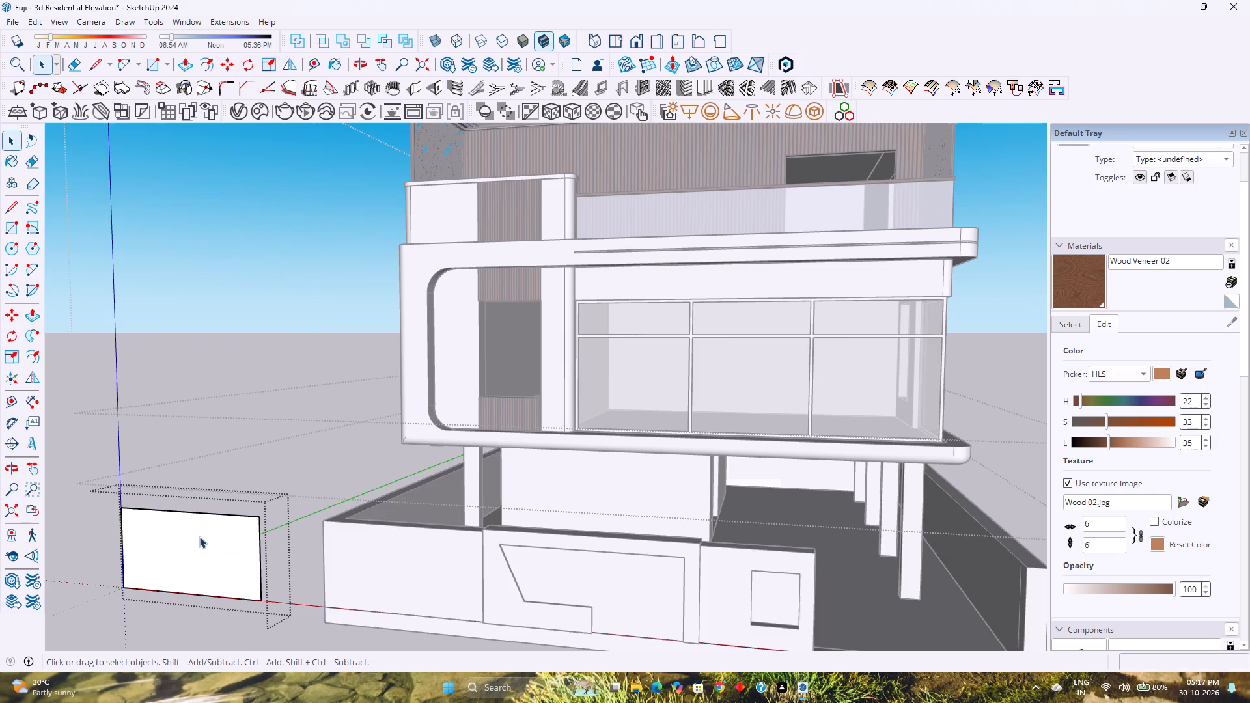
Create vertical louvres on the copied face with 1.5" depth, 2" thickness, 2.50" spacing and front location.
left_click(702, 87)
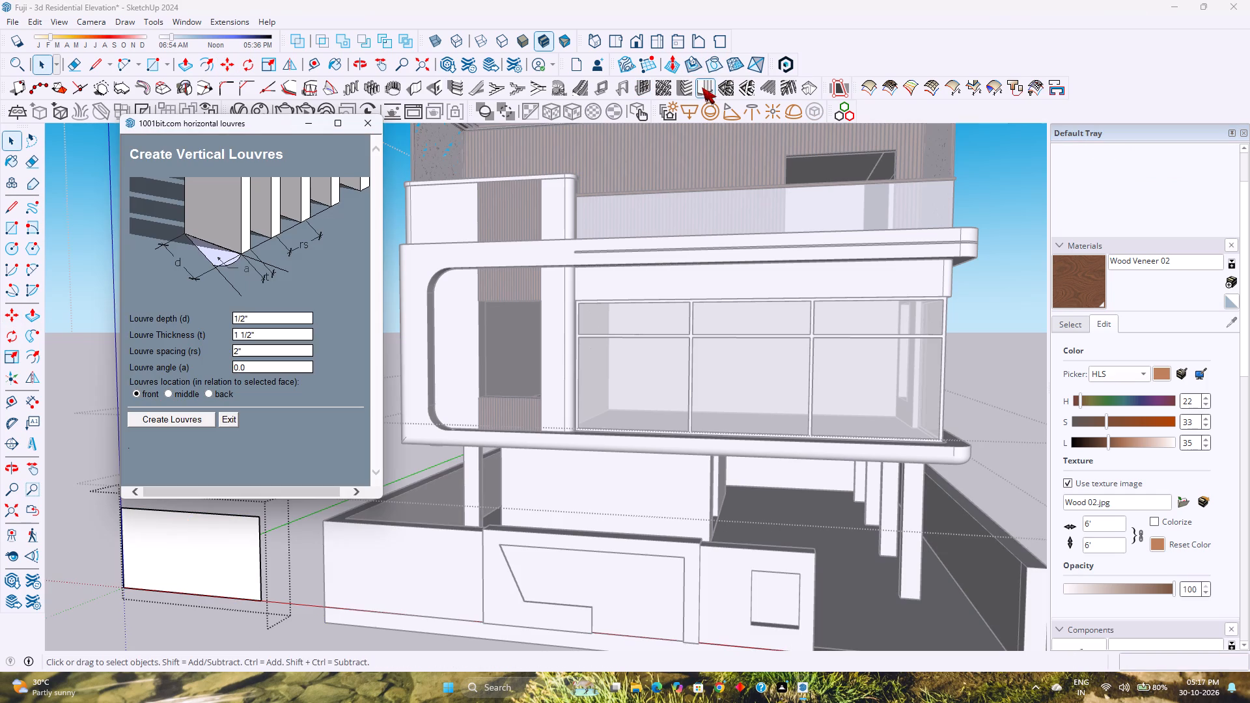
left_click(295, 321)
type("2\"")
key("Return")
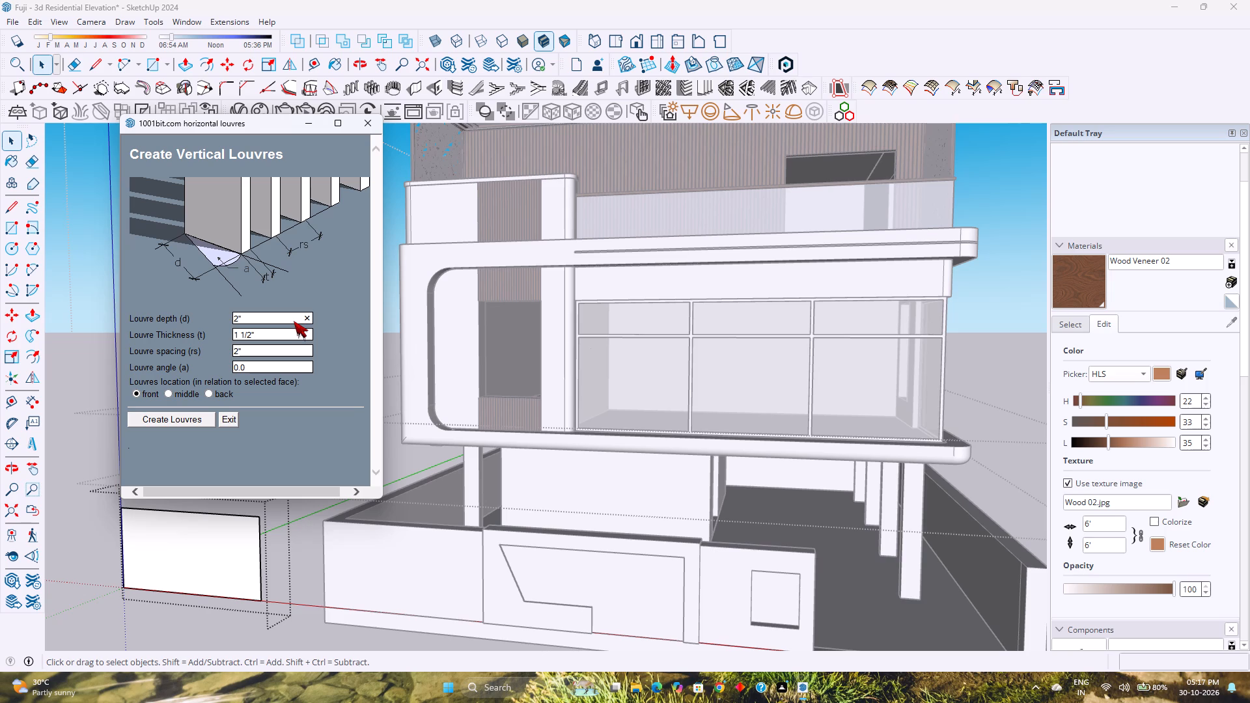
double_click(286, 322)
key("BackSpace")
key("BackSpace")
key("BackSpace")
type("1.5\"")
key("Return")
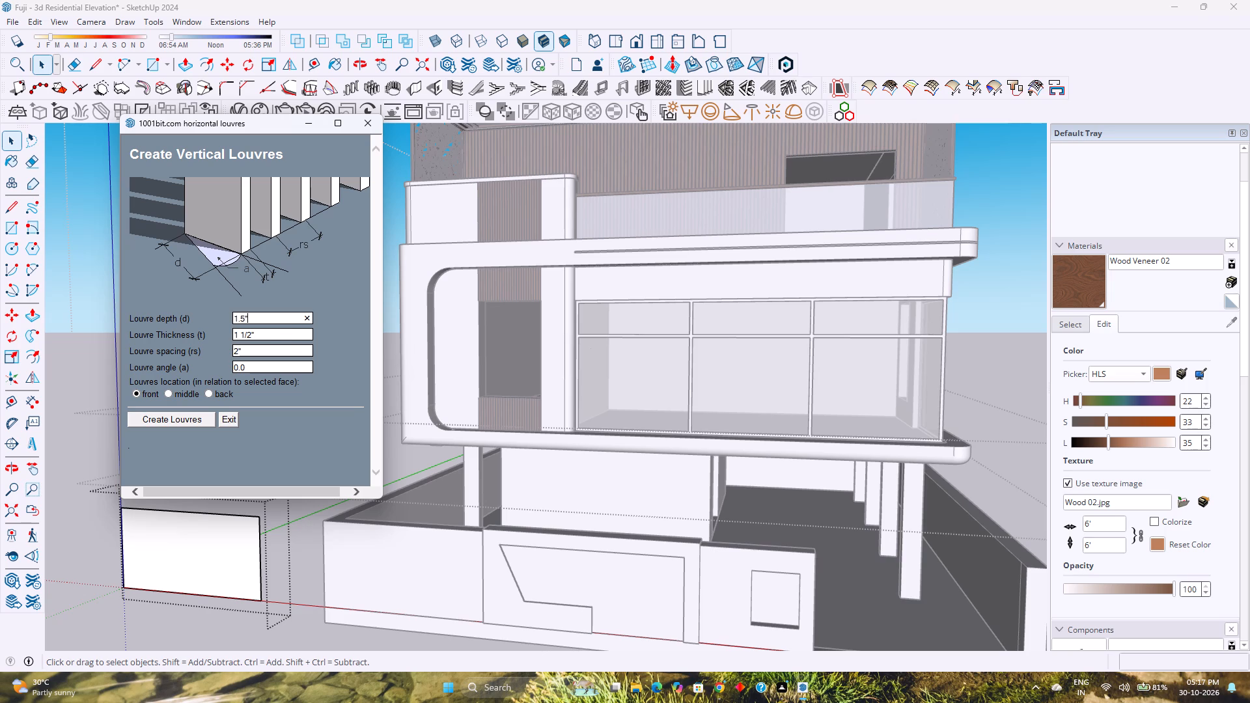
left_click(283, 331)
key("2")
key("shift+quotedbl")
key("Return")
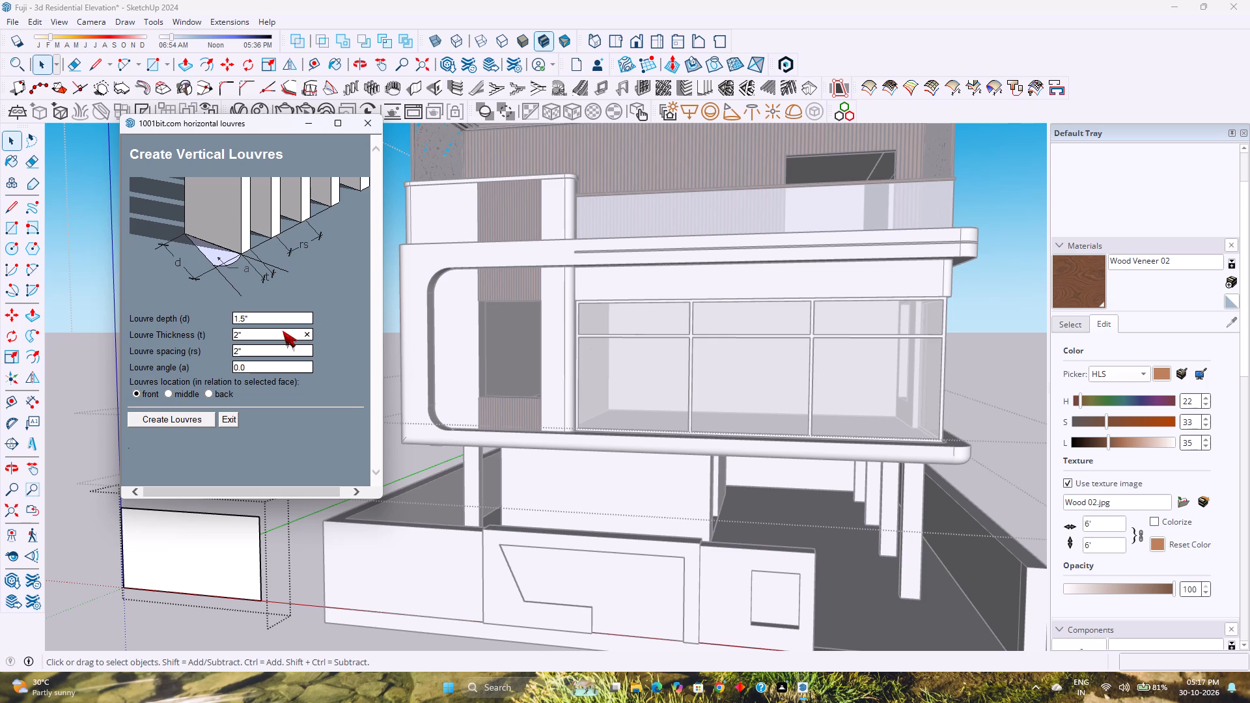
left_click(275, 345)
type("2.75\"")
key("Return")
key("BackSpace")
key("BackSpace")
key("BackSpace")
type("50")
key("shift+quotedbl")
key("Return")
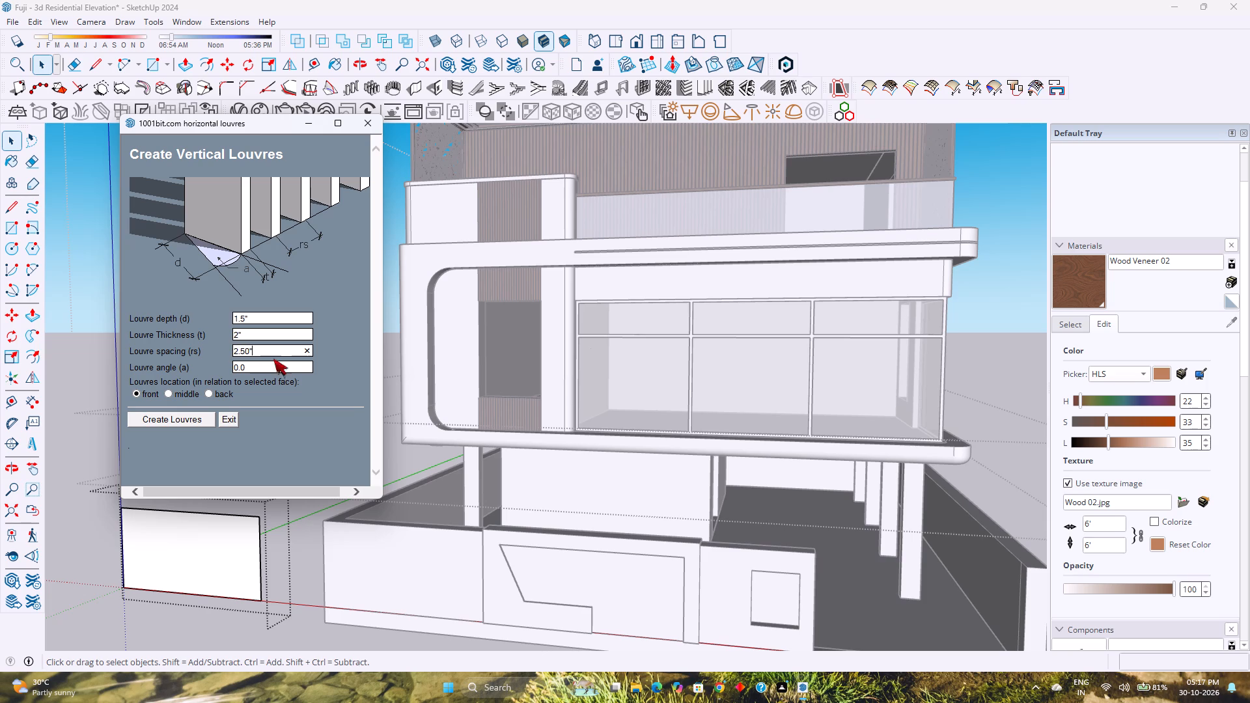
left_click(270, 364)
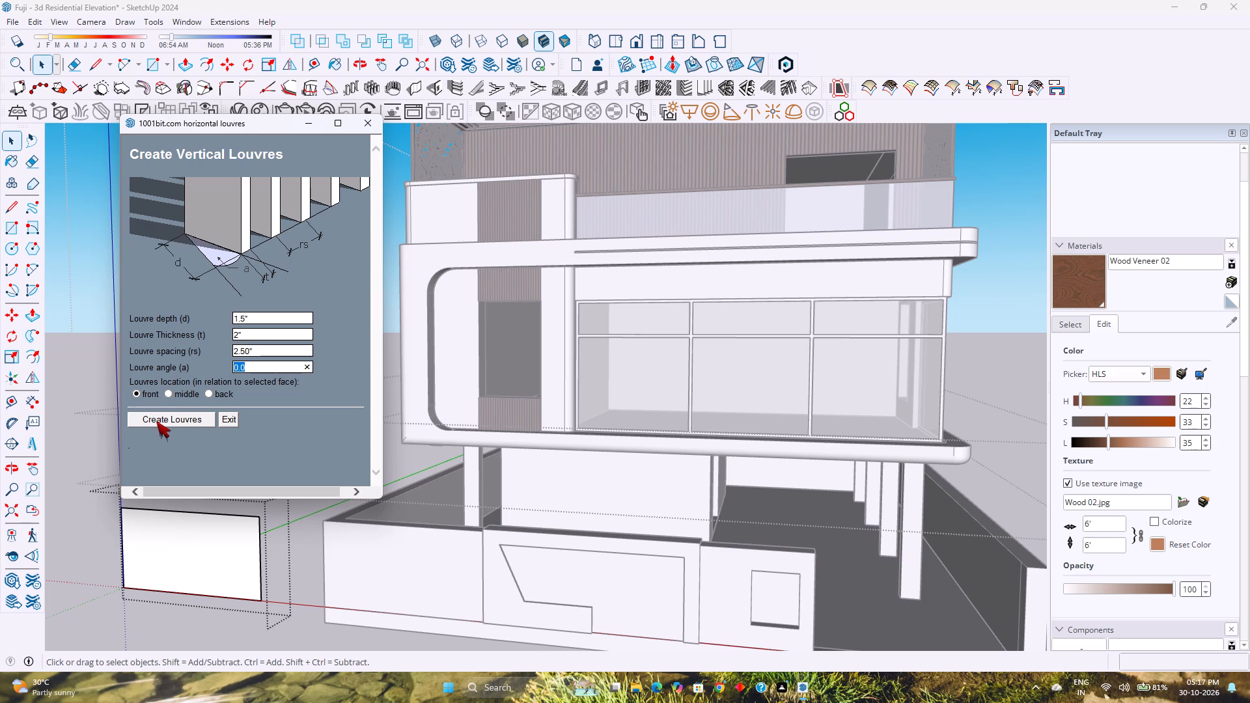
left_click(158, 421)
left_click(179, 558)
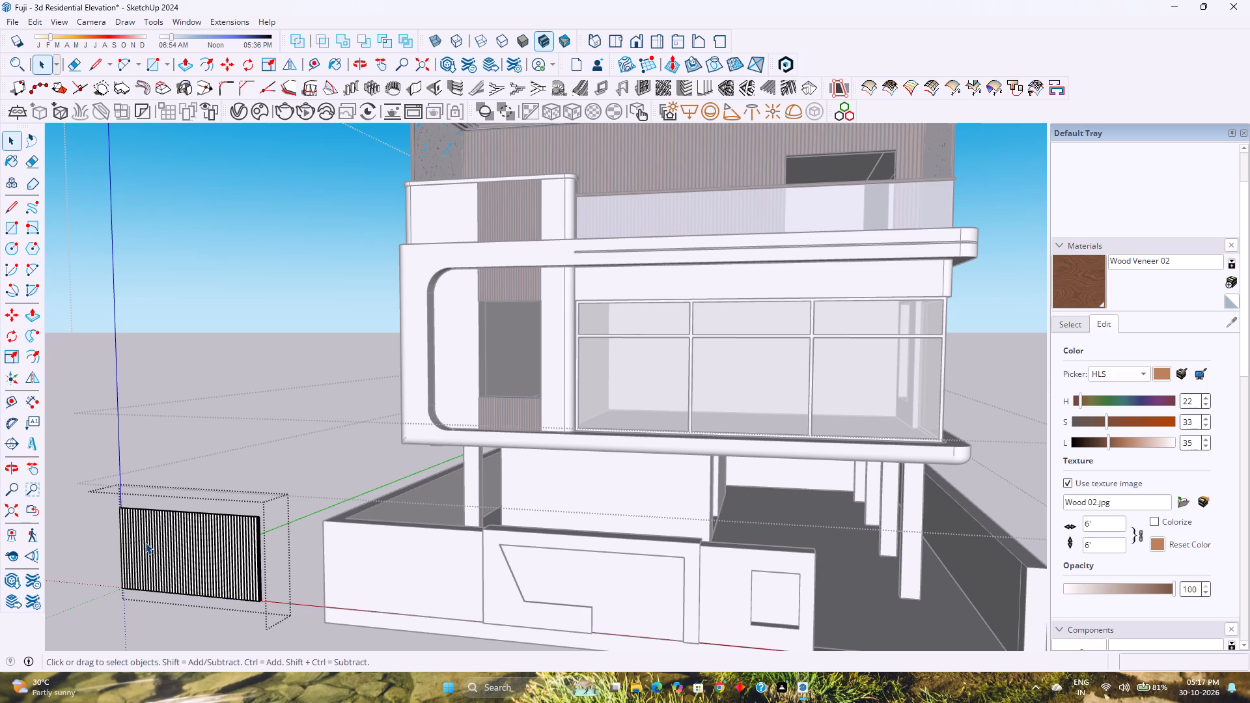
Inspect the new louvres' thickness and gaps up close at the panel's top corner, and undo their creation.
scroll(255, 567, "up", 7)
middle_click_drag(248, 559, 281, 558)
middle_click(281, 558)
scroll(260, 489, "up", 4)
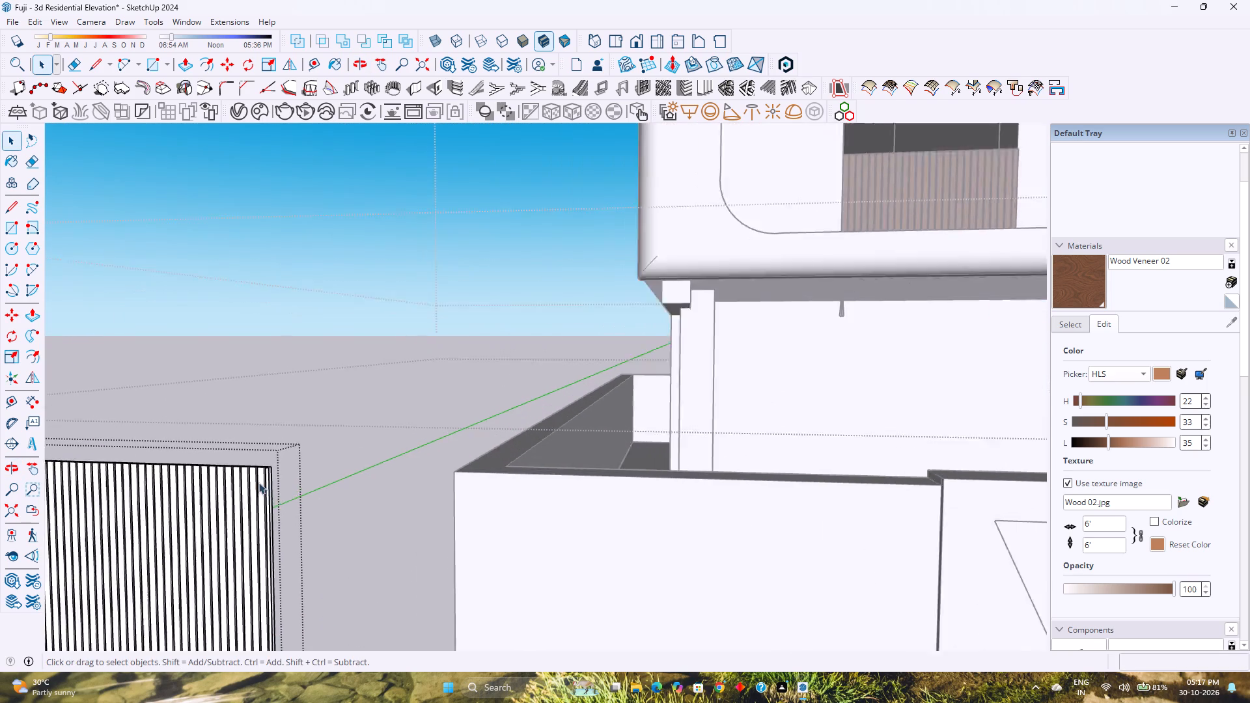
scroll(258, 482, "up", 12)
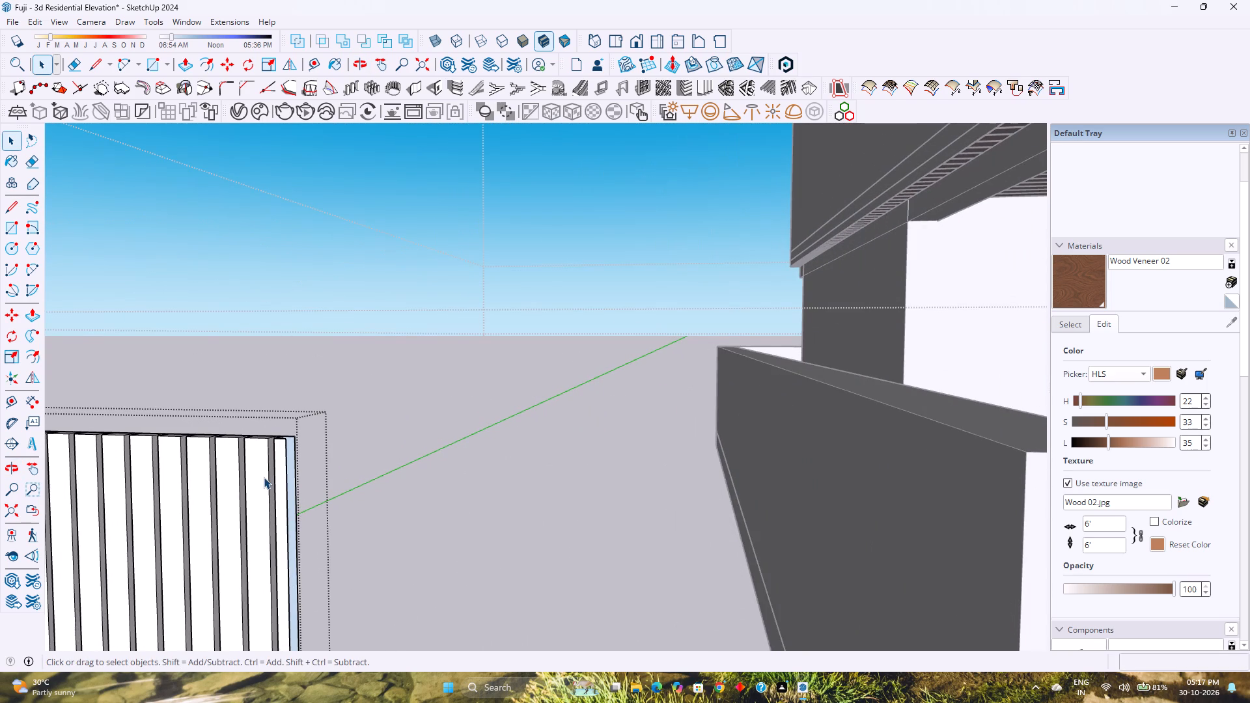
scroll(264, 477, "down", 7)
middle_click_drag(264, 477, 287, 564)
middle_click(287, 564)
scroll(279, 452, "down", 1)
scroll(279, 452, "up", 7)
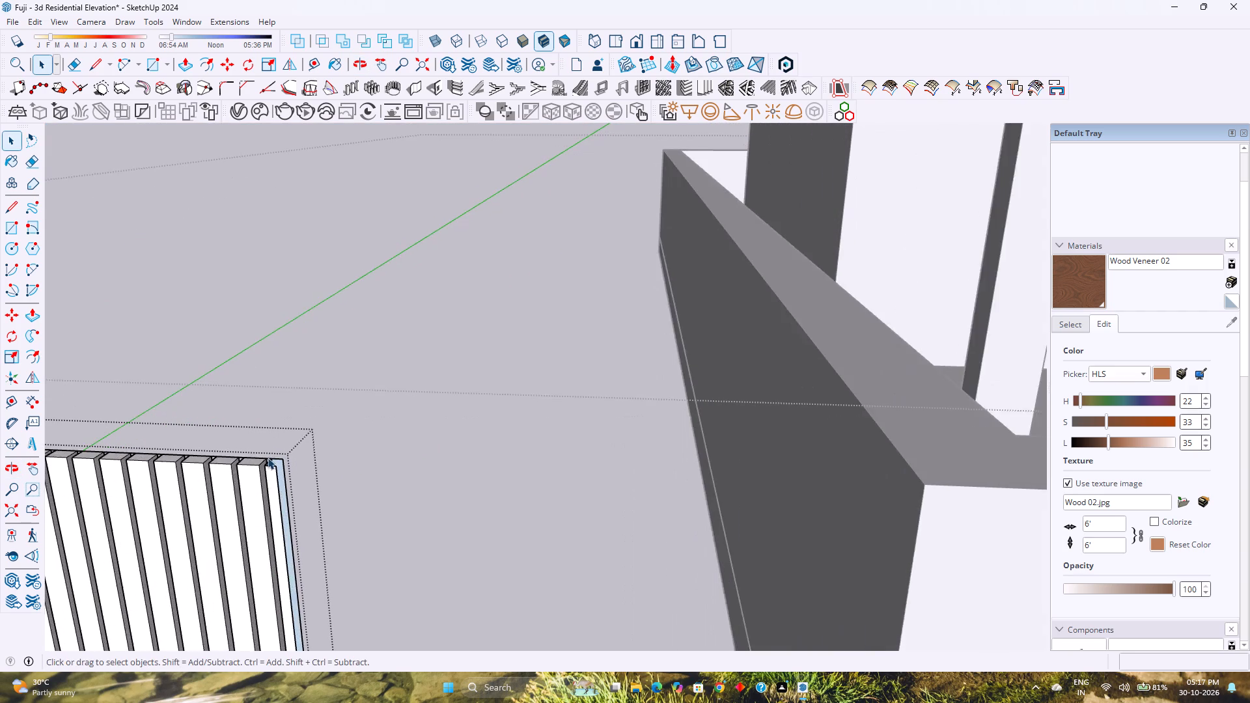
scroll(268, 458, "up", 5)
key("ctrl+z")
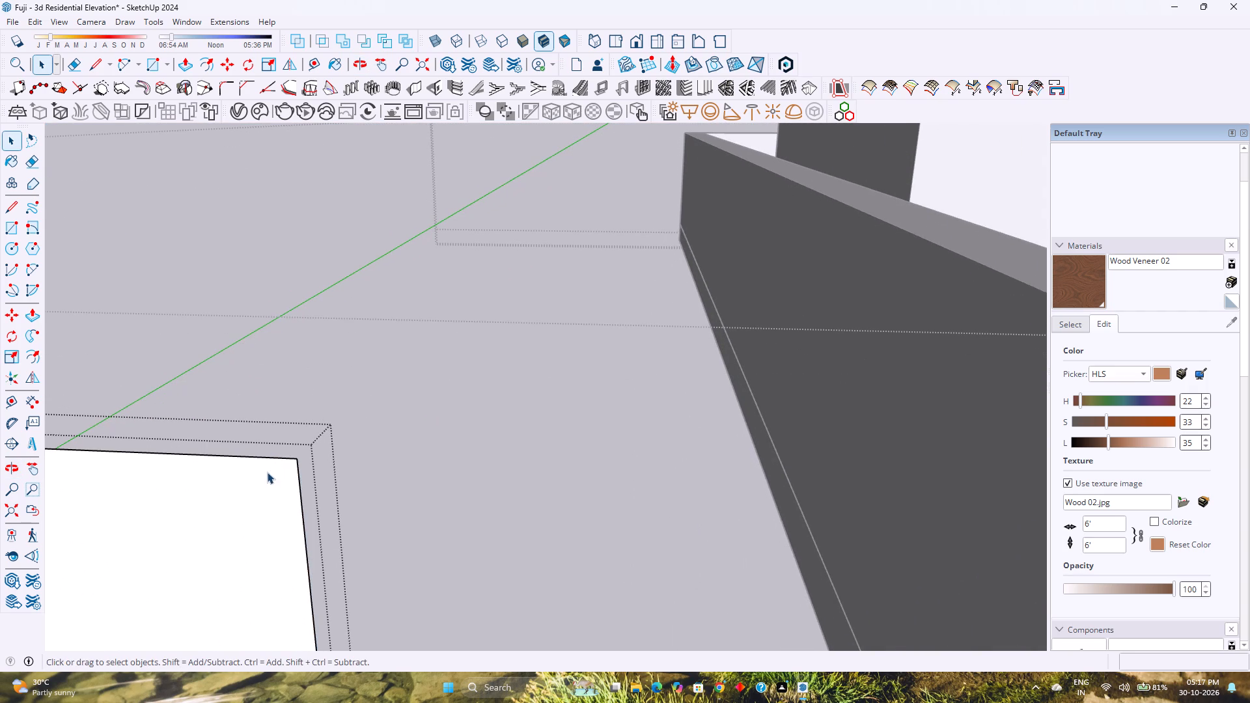
Create vertical louvres on the copied face with 1" depth, 2.5" thickness, 3" spacing and front location.
scroll(267, 472, "down", 4)
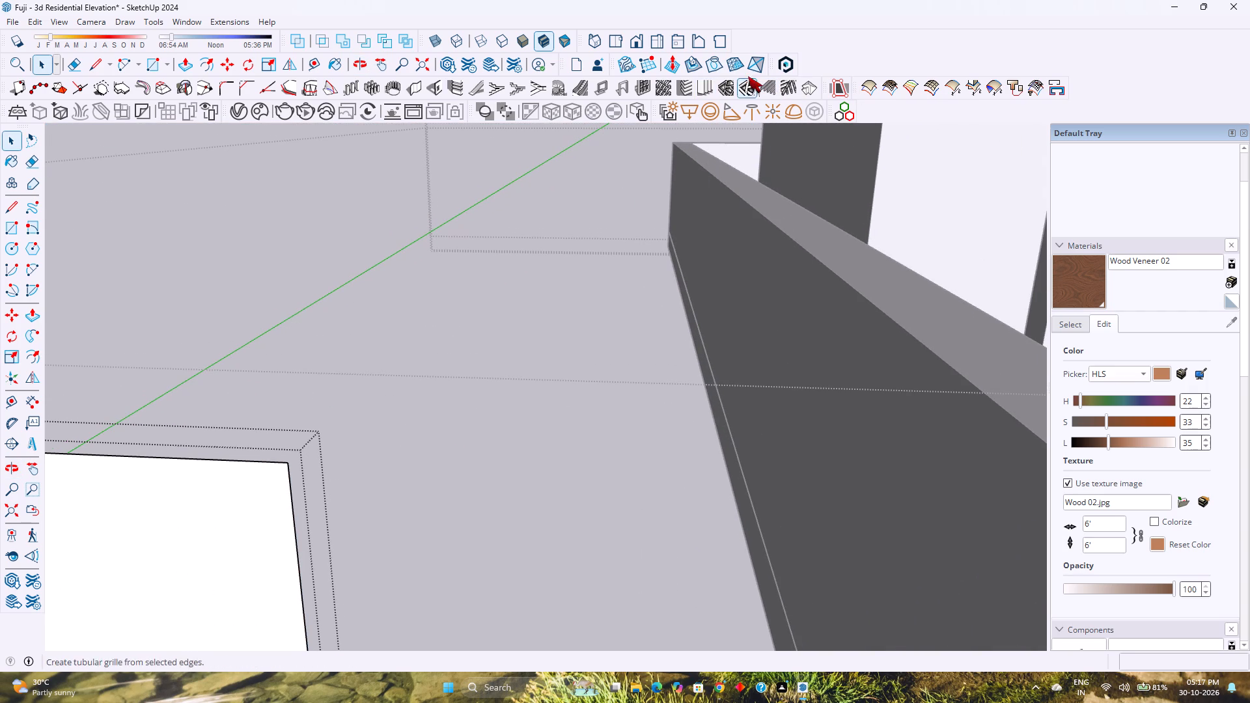
left_click(708, 86)
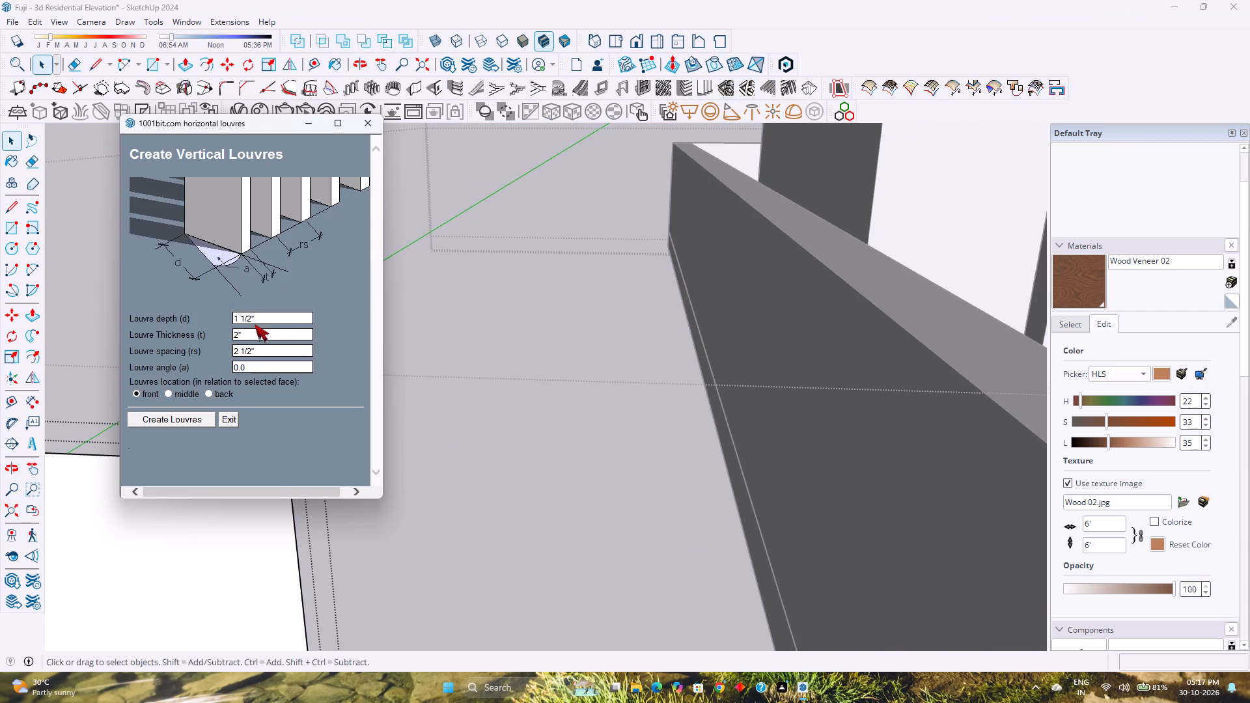
left_click(270, 320)
type("1\"")
key("Return")
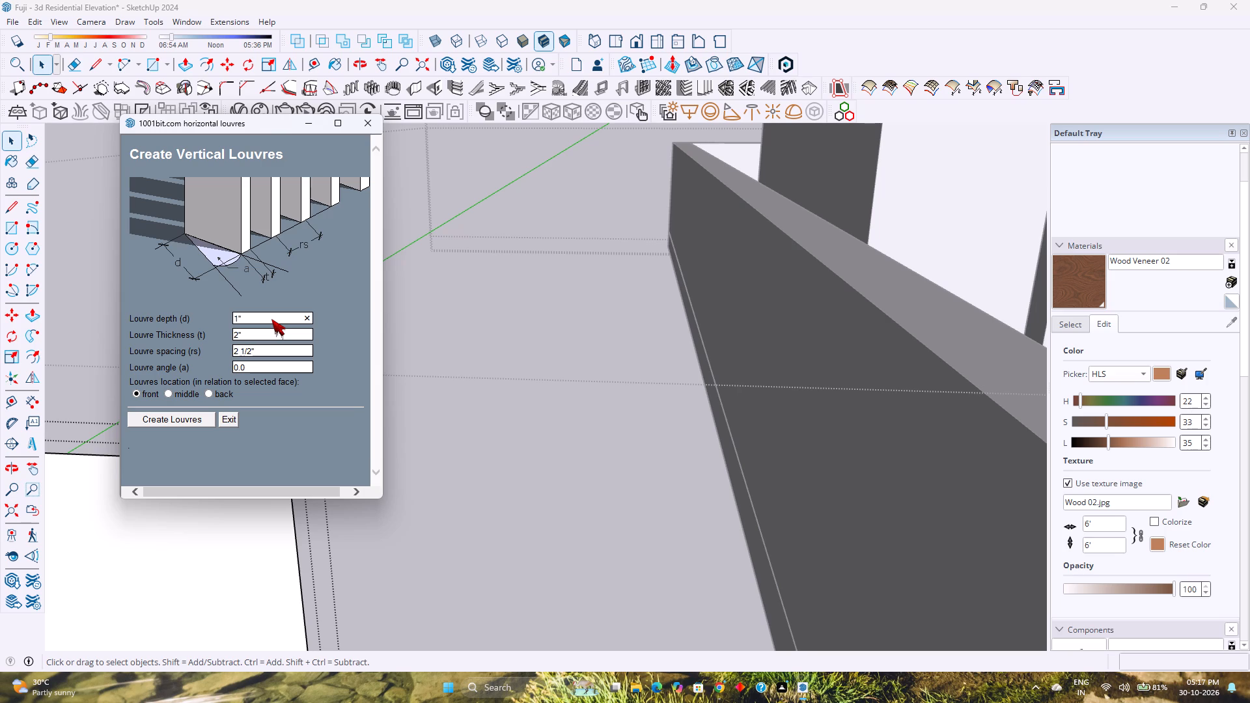
left_click(262, 332)
type("2.5\"")
key("Return")
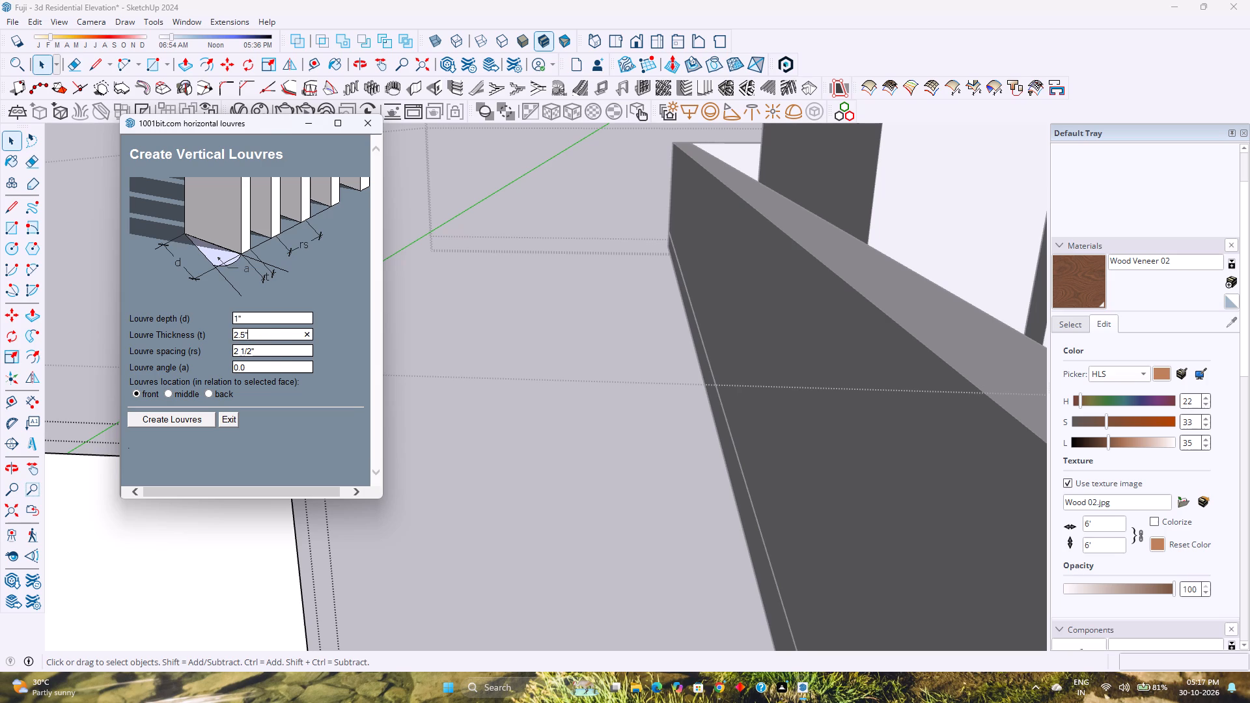
left_click(266, 351)
type("2.")
key("BackSpace")
key("BackSpace")
type("3\"")
key("Return")
left_click(195, 417)
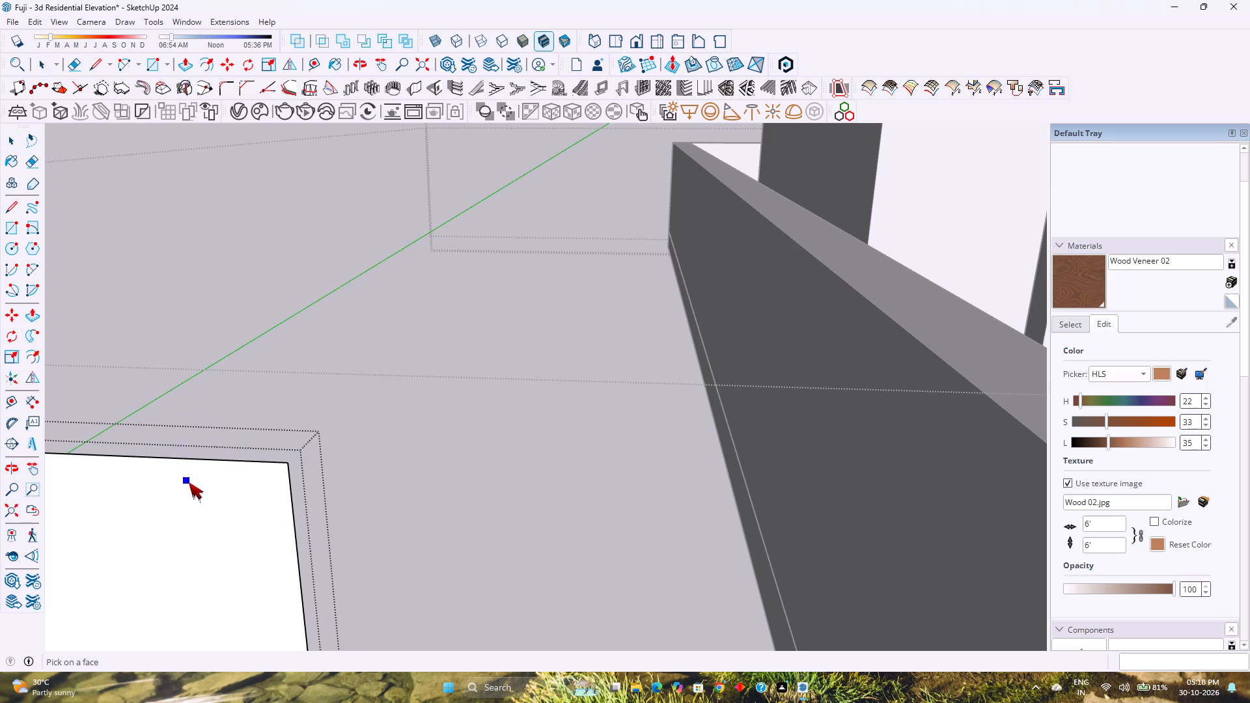
left_click(191, 484)
scroll(195, 484, "down", 9)
scroll(195, 484, "up", 3)
scroll(181, 497, "down", 10)
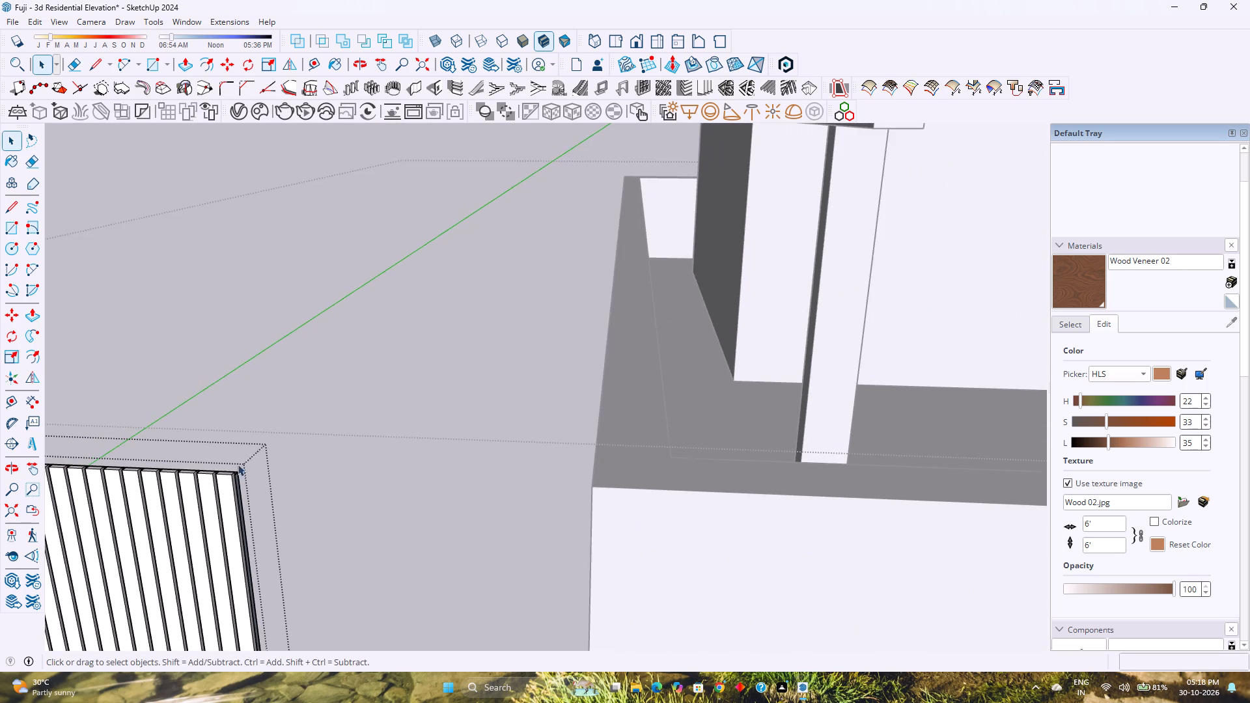
Delete the narrow leftover louvre at the end of the panel nearest the wall.
scroll(238, 464, "up", 19)
key("space")
scroll(238, 475, "up", 4)
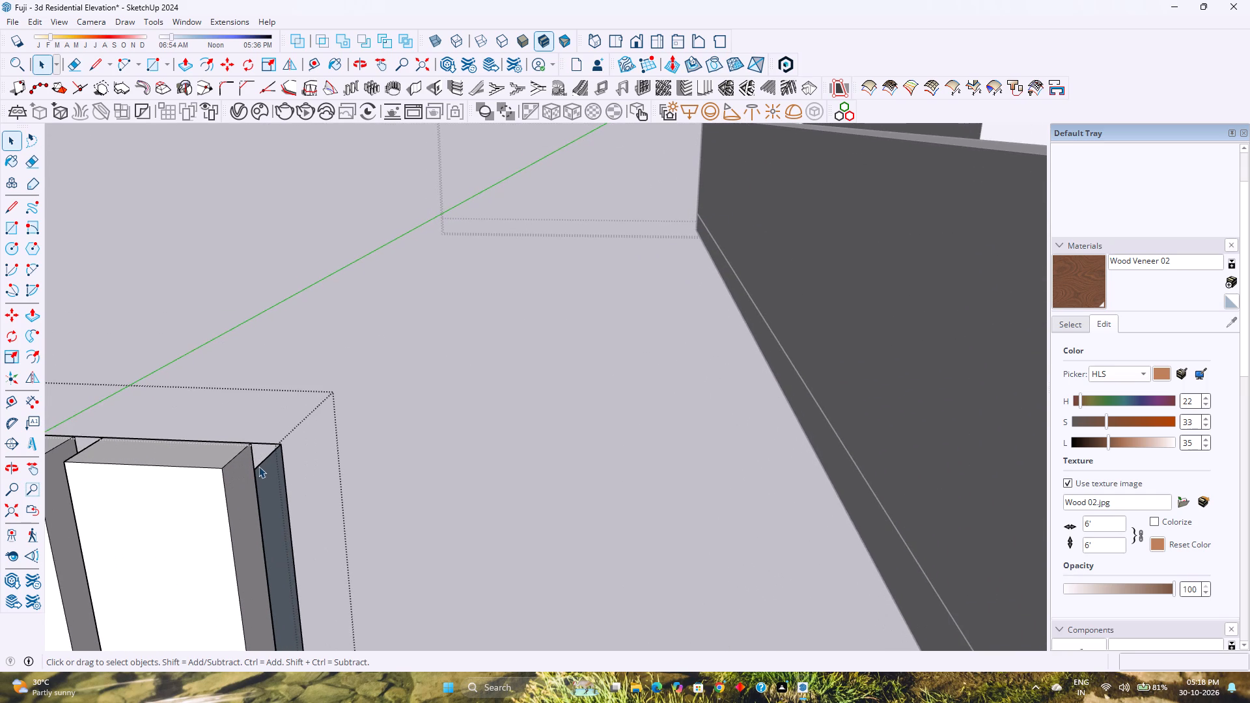
left_click(262, 465)
left_click(262, 465)
left_click(262, 465)
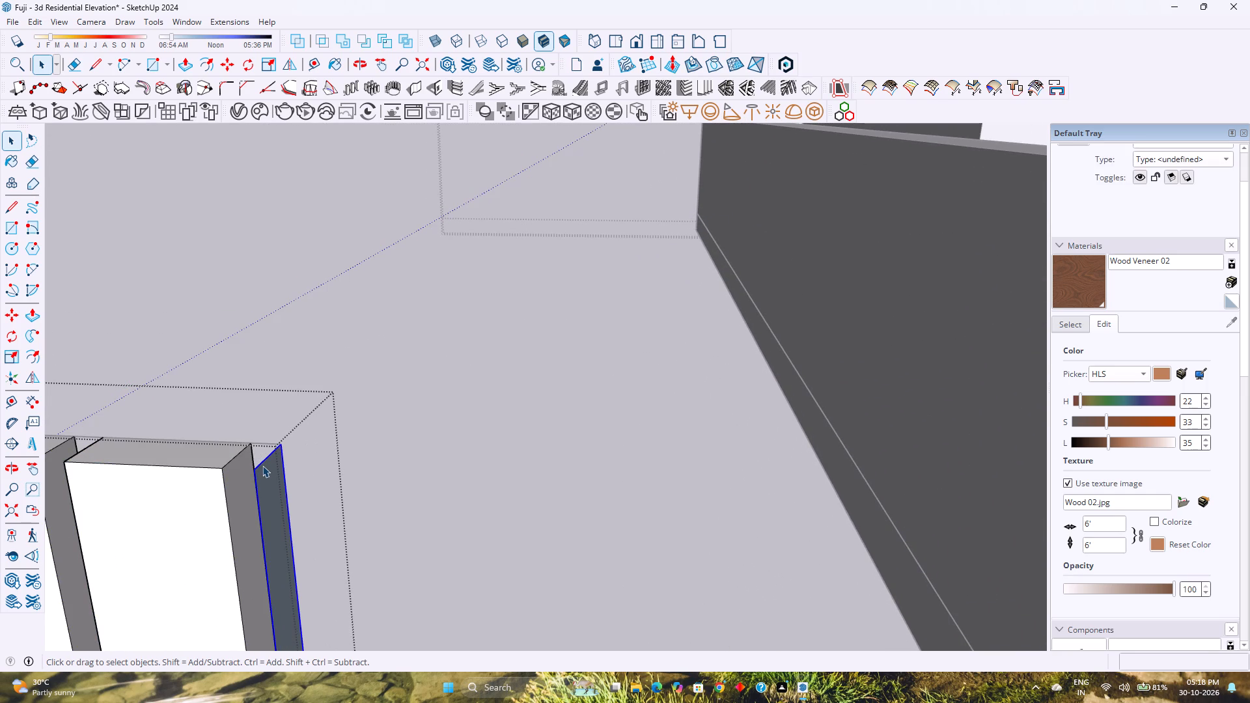
key("Delete")
key("Escape")
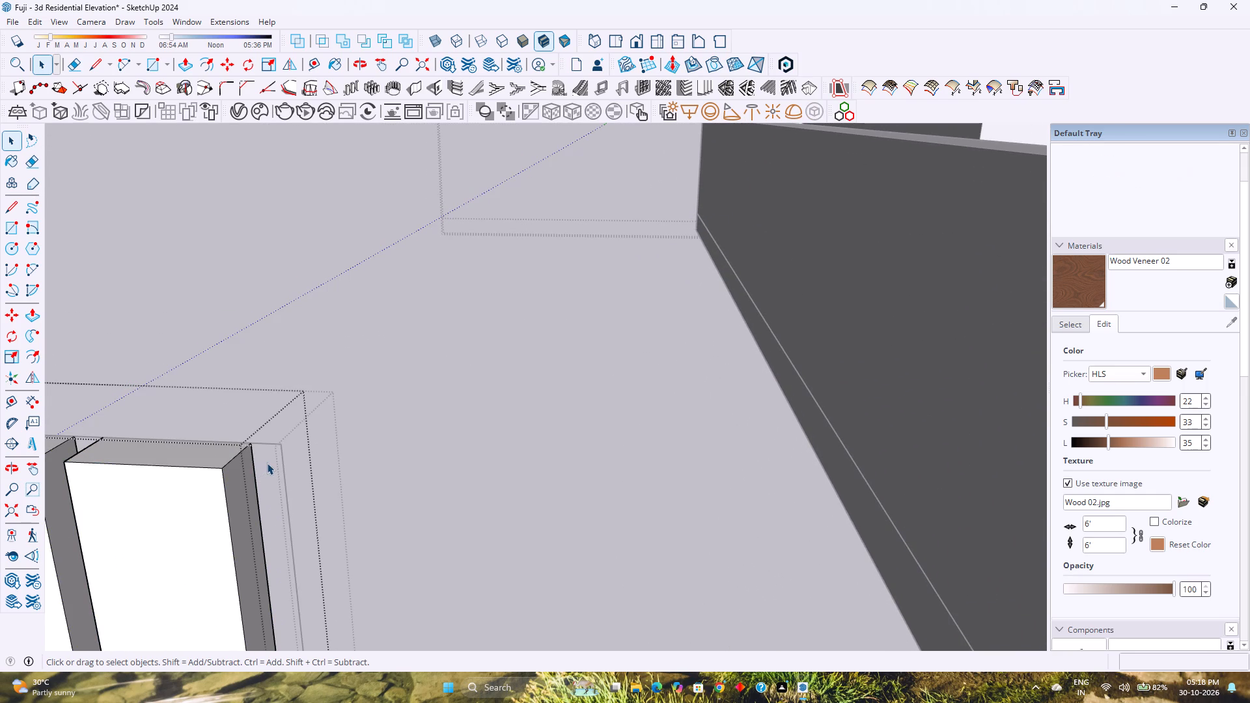
Delete the leftover side and top edges of the copied face around the louvres, and close the panel group.
left_click(281, 453)
key("Delete")
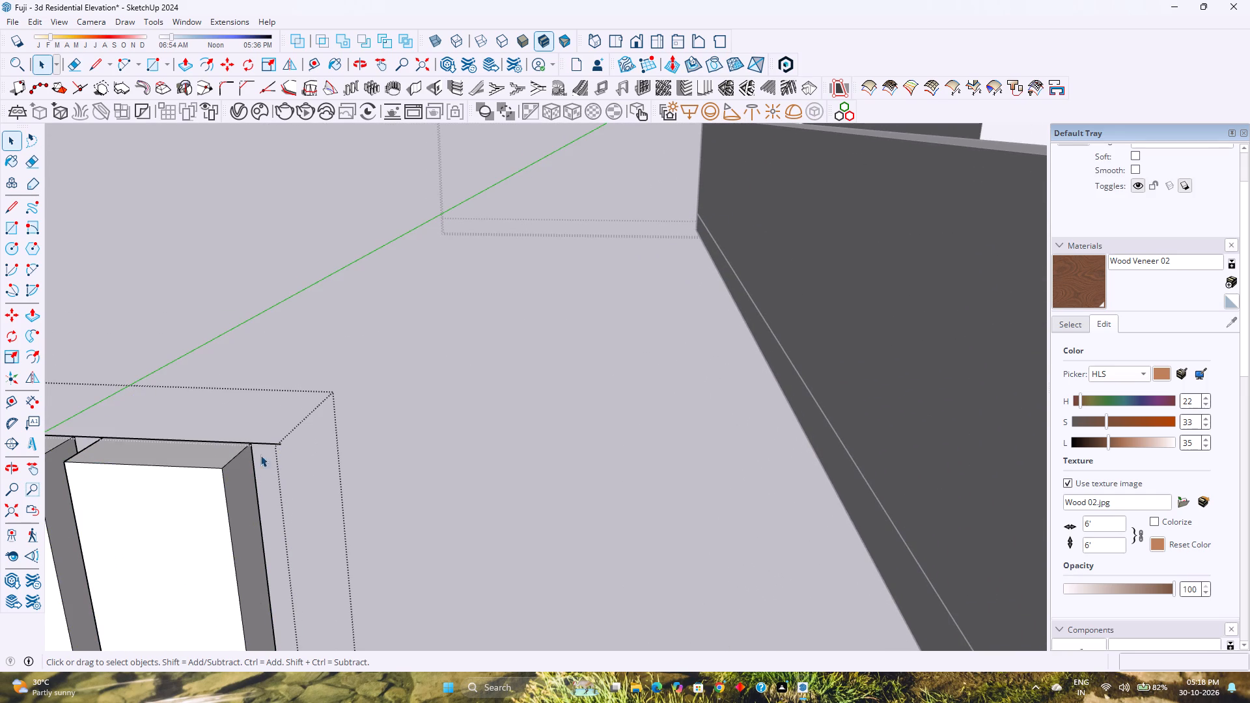
left_click(271, 441)
left_click(273, 443)
double_click(274, 443)
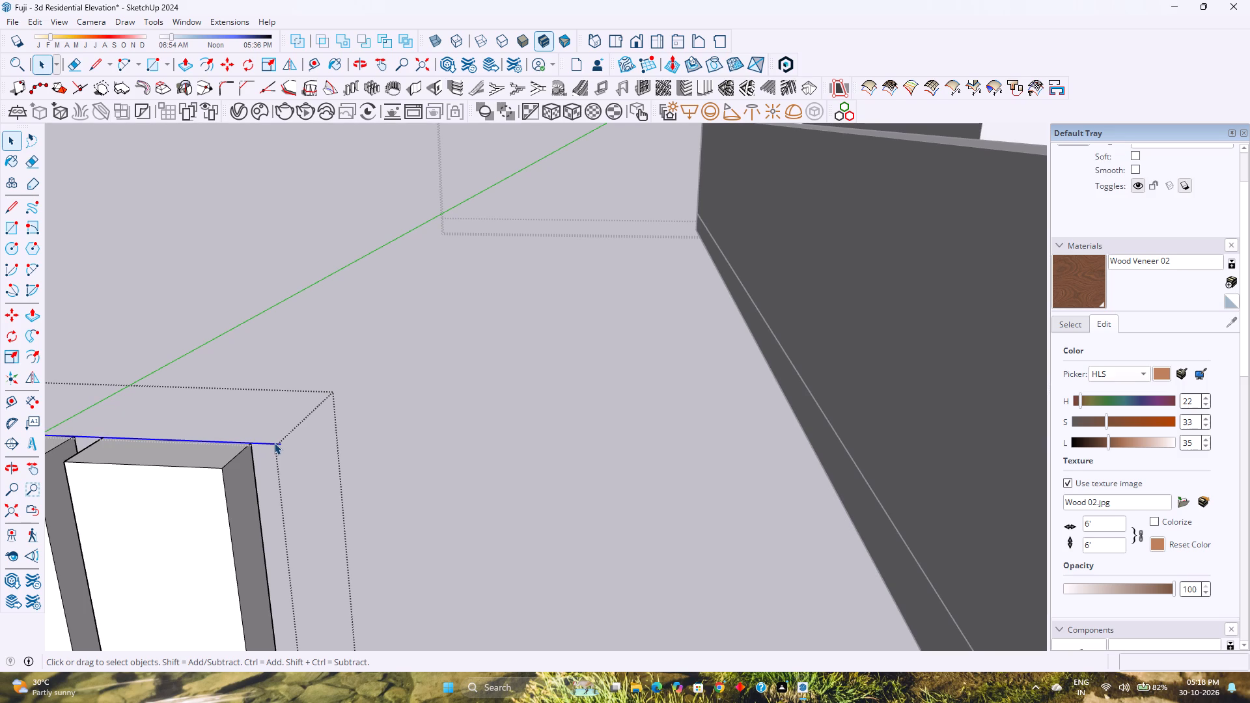
key("Delete")
scroll(274, 443, "down", 13)
middle_click_drag(260, 491, 338, 443, "shift")
middle_click(343, 439, "shift")
scroll(363, 426, "down", 3)
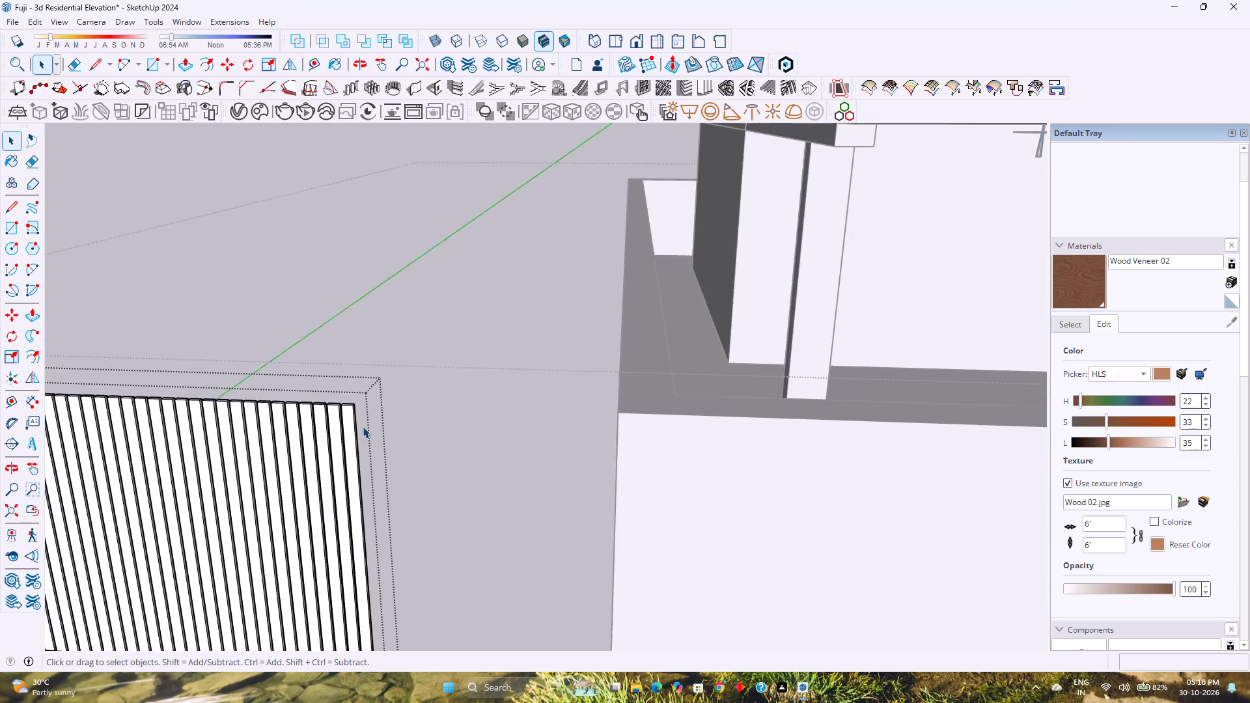
scroll(363, 426, "down", 10)
key("Escape")
Move the louvre panel 15' along the red axis back onto the plain end section of the front wall.
left_click(339, 447)
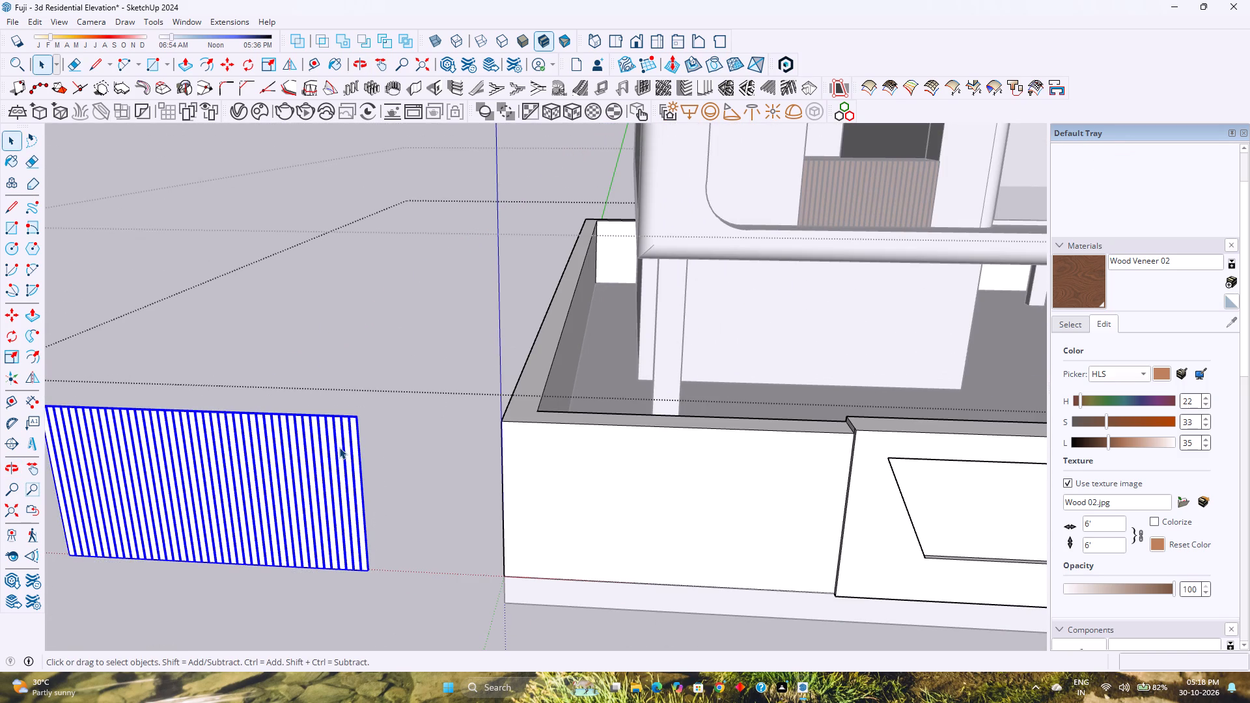
key("m")
scroll(354, 424, "up", 8)
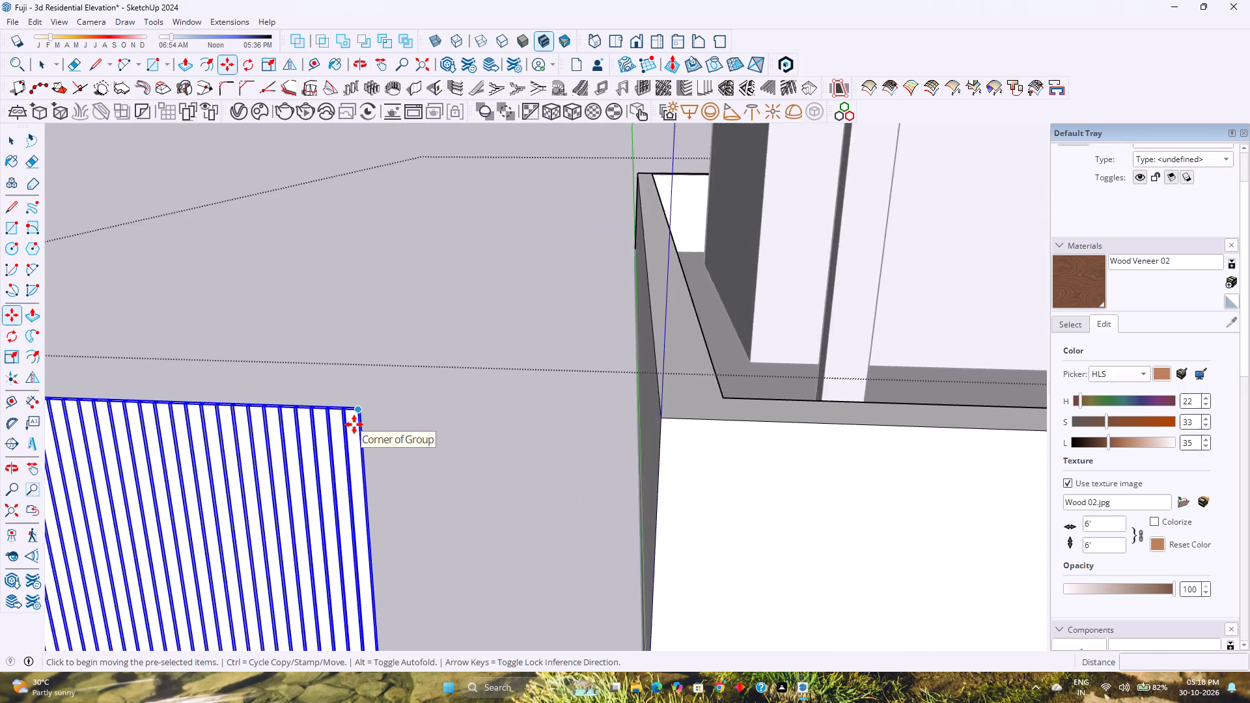
scroll(354, 424, "up", 5)
left_click(361, 398)
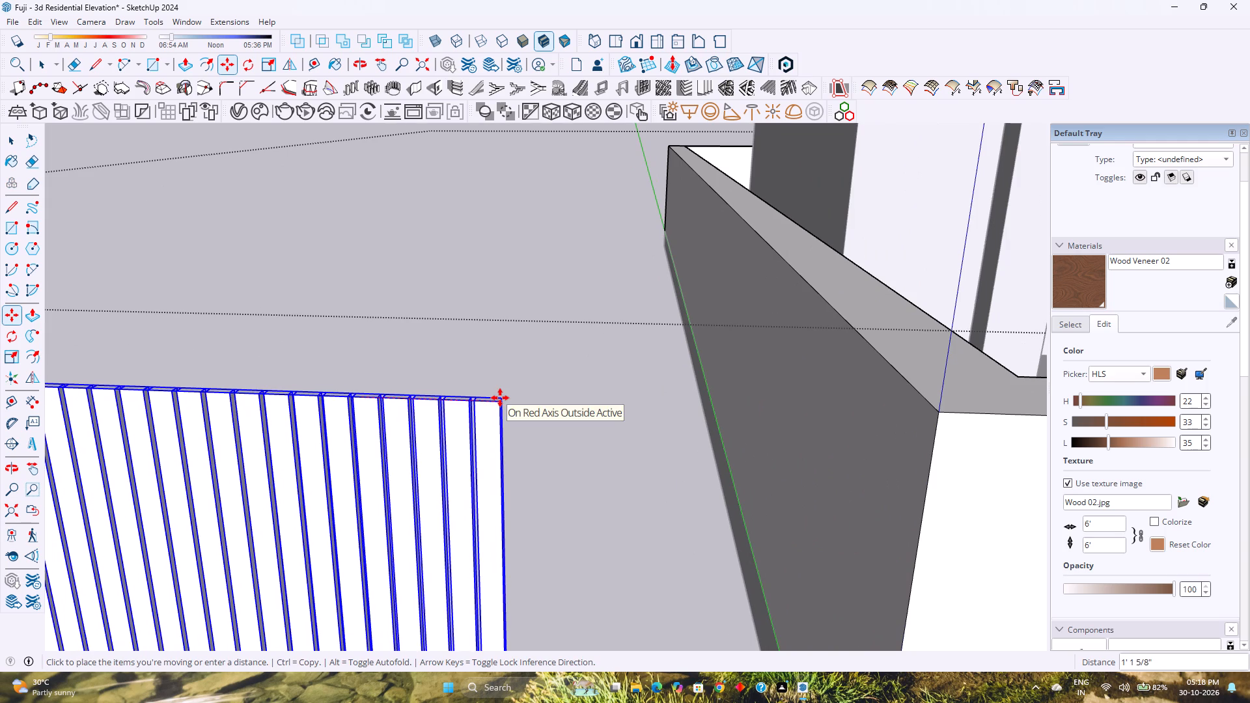
key("Right")
scroll(500, 398, "down", 3)
key("1")
key("5")
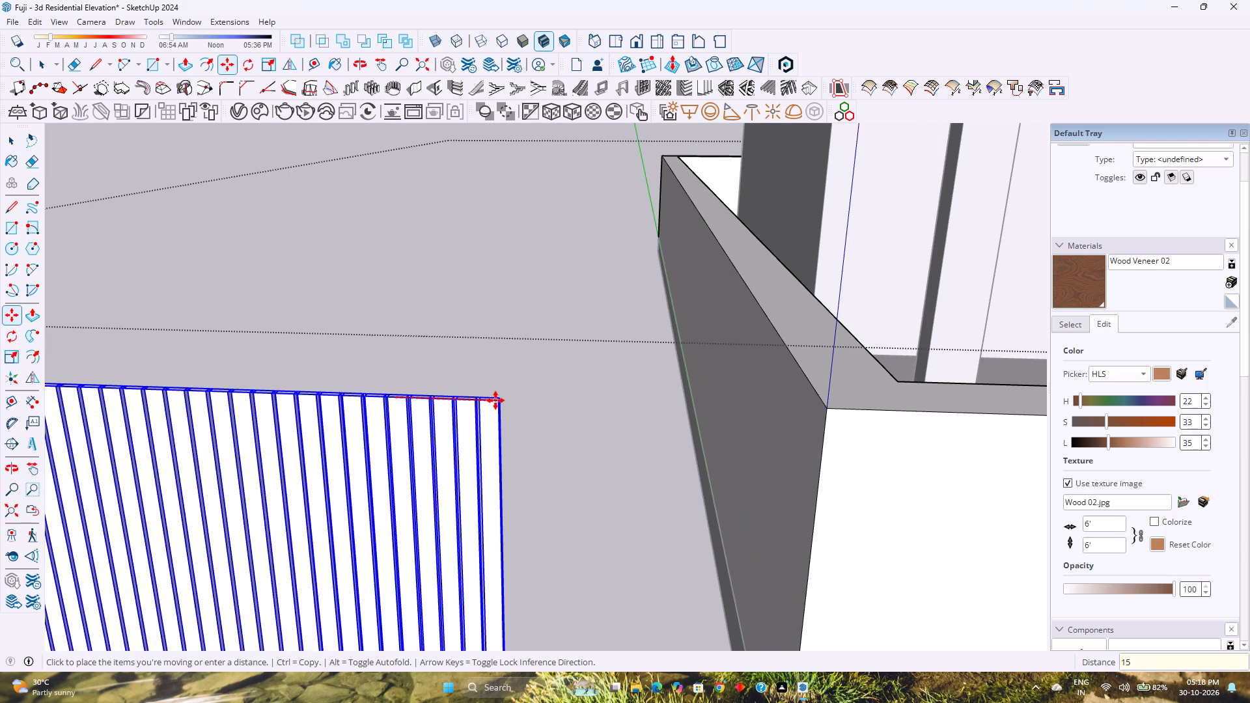
key("apostrophe")
key("Return")
scroll(495, 400, "down", 4)
middle_click_drag(632, 437, 465, 459, "shift")
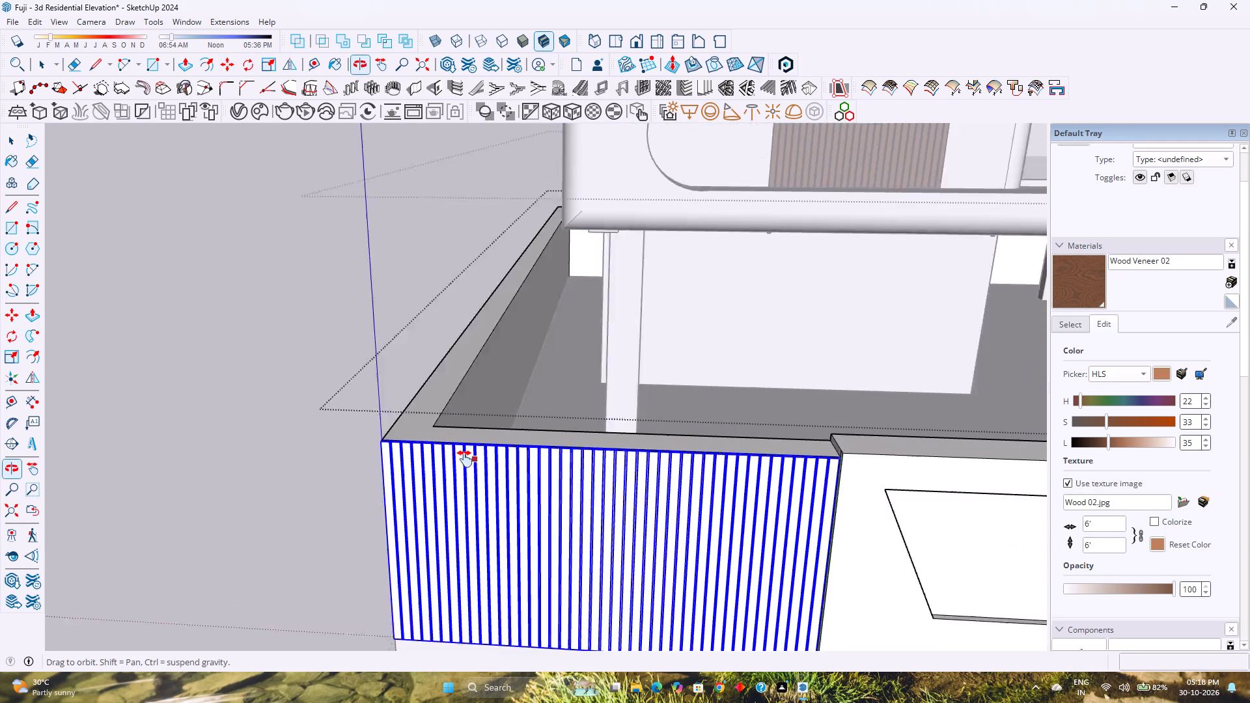
middle_click_drag(465, 459, 342, 458, "shift")
middle_click(342, 458, "shift")
scroll(512, 454, "up", 6)
scroll(616, 462, "up", 3)
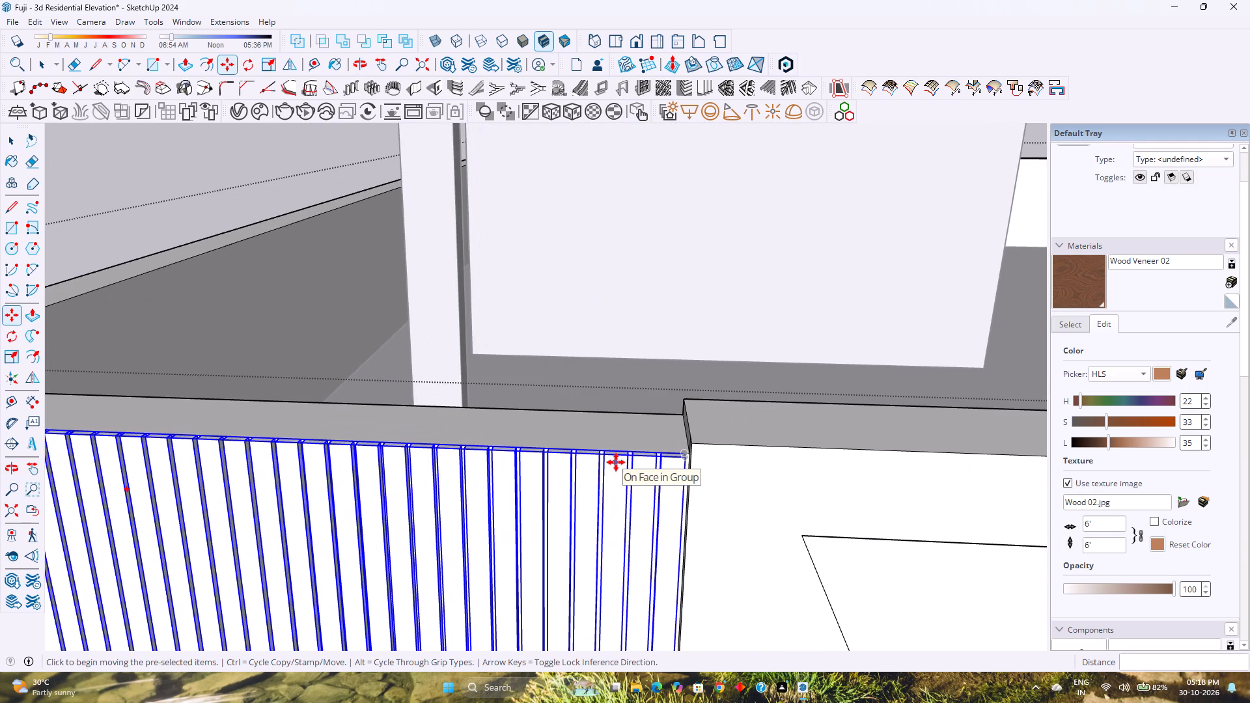
key("space")
key("Escape")
Check the louvre cladding against the rest of the front boundary wall and save the model.
scroll(615, 464, "down", 7)
middle_click_drag(611, 501, 564, 430)
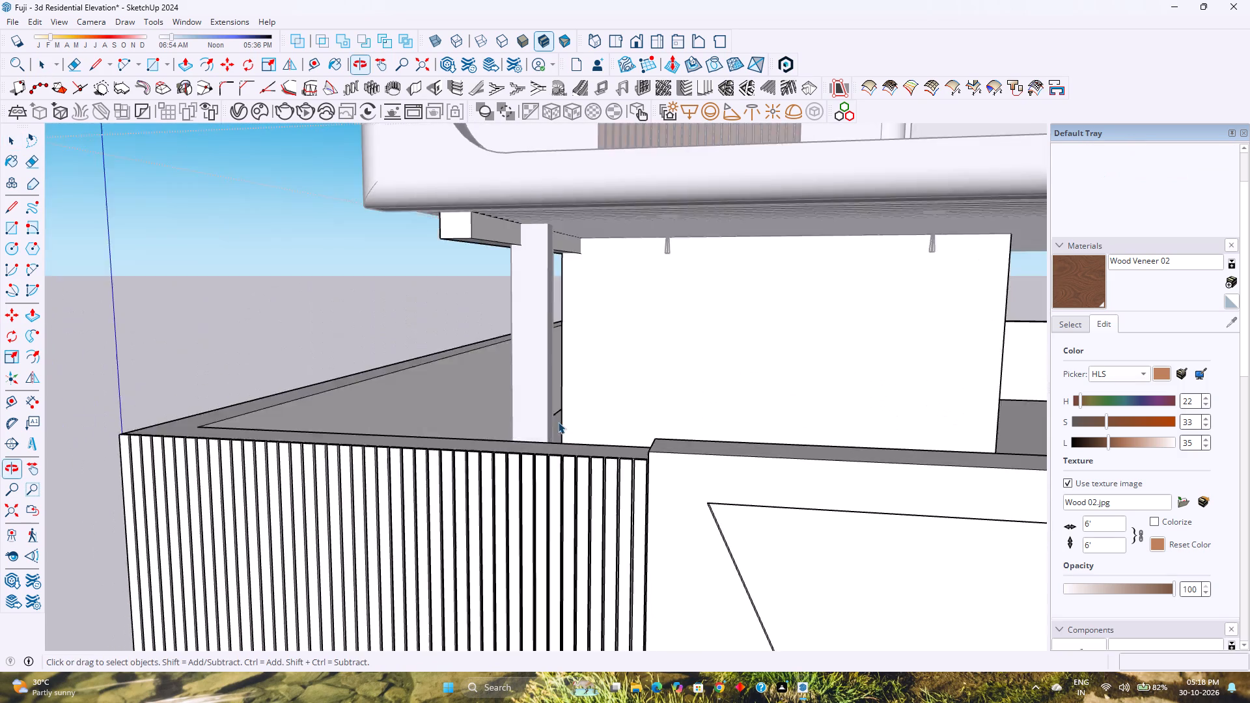
scroll(555, 409, "down", 10)
middle_click_drag(616, 445, 520, 461, "shift")
middle_click_drag(589, 458, 587, 527, "shift")
middle_click_drag(591, 527, 523, 491)
key("ctrl+s")
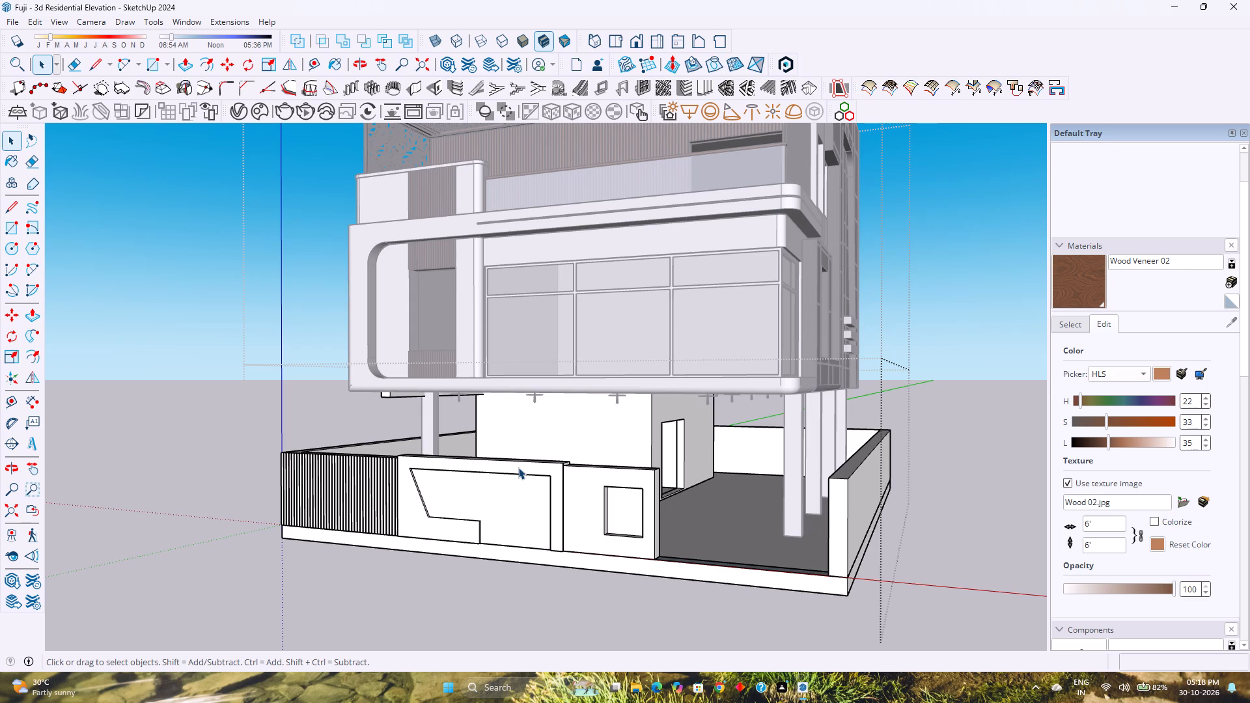
Leave the wall group and examine the louvred boundary wall together with the building's whole front elevation.
key("Escape")
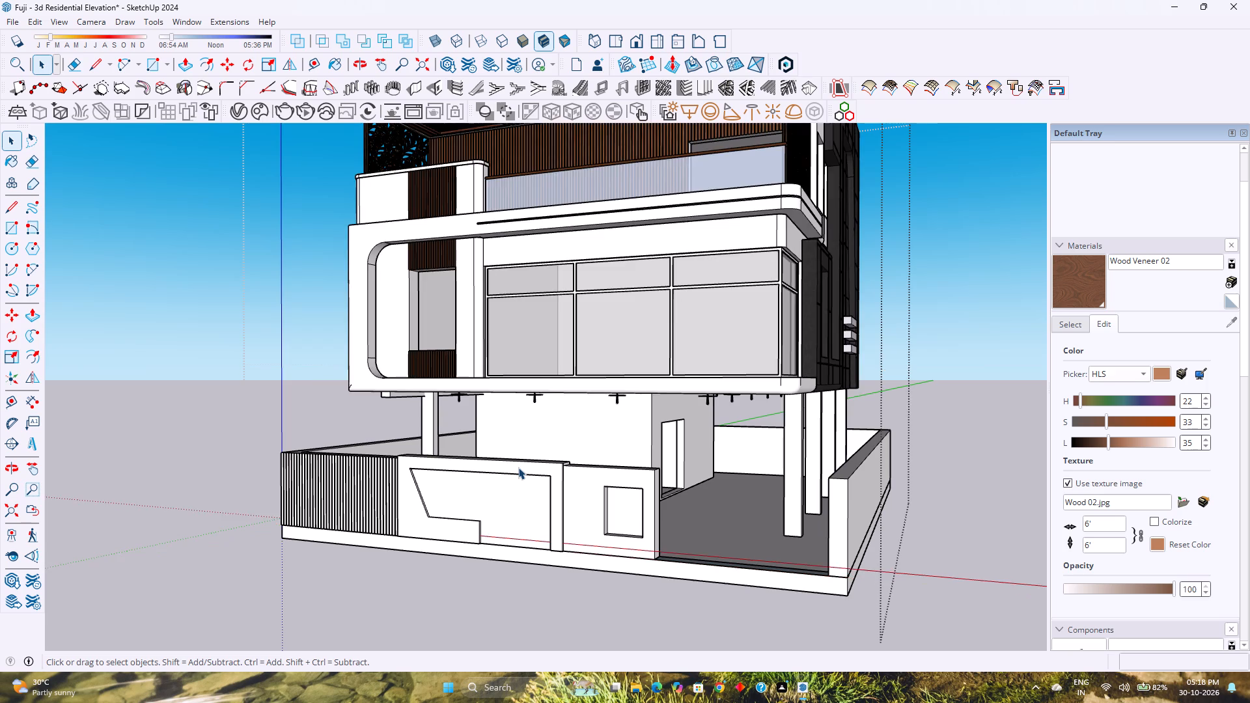
scroll(521, 465, "down", 2)
middle_click_drag(639, 541, 492, 555, "shift")
middle_click(492, 555, "shift")
scroll(493, 550, "down", 2)
middle_click_drag(493, 550, 523, 594, "shift")
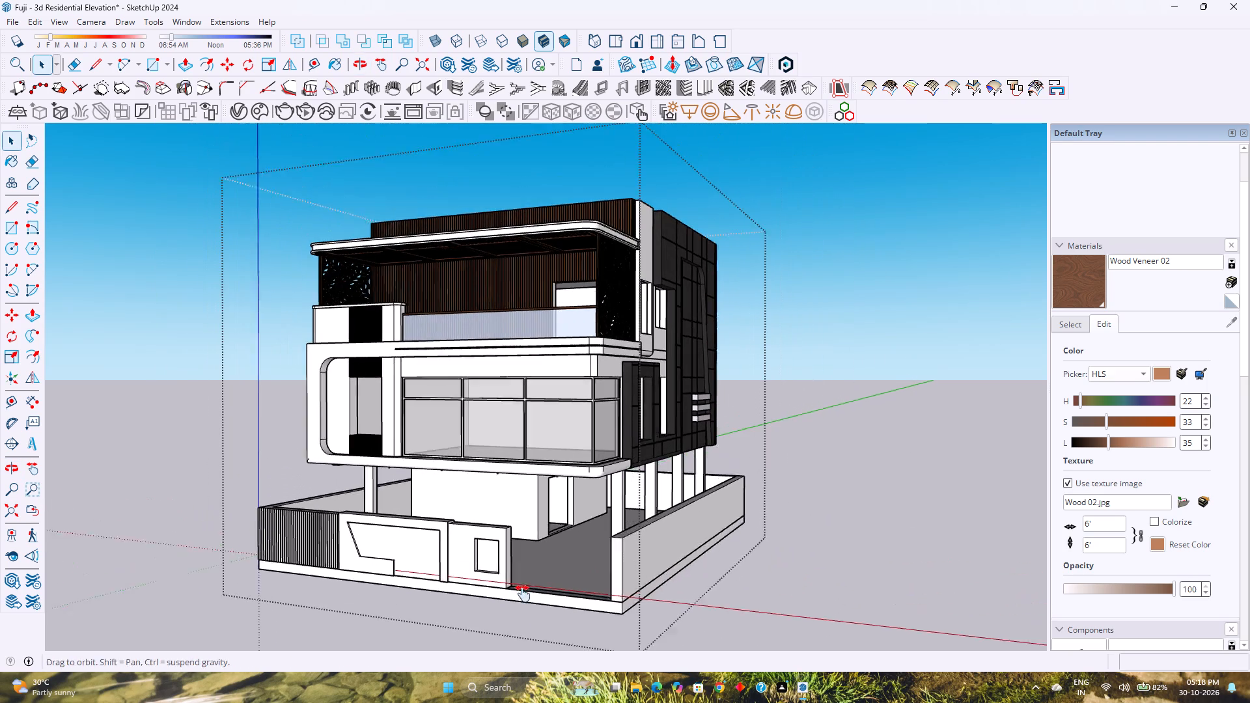
middle_click_drag(523, 594, 523, 594, "shift")
middle_click_drag(525, 594, 498, 540)
middle_click(498, 540, "shift")
scroll(496, 565, "up", 6)
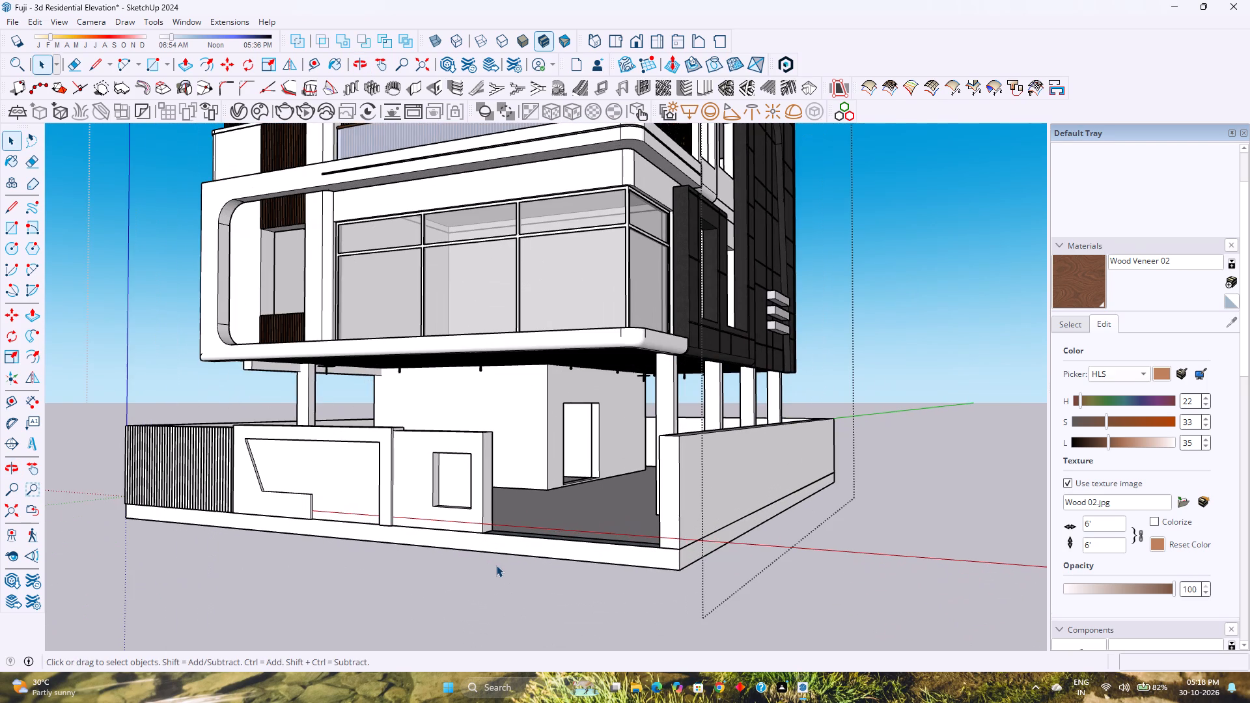
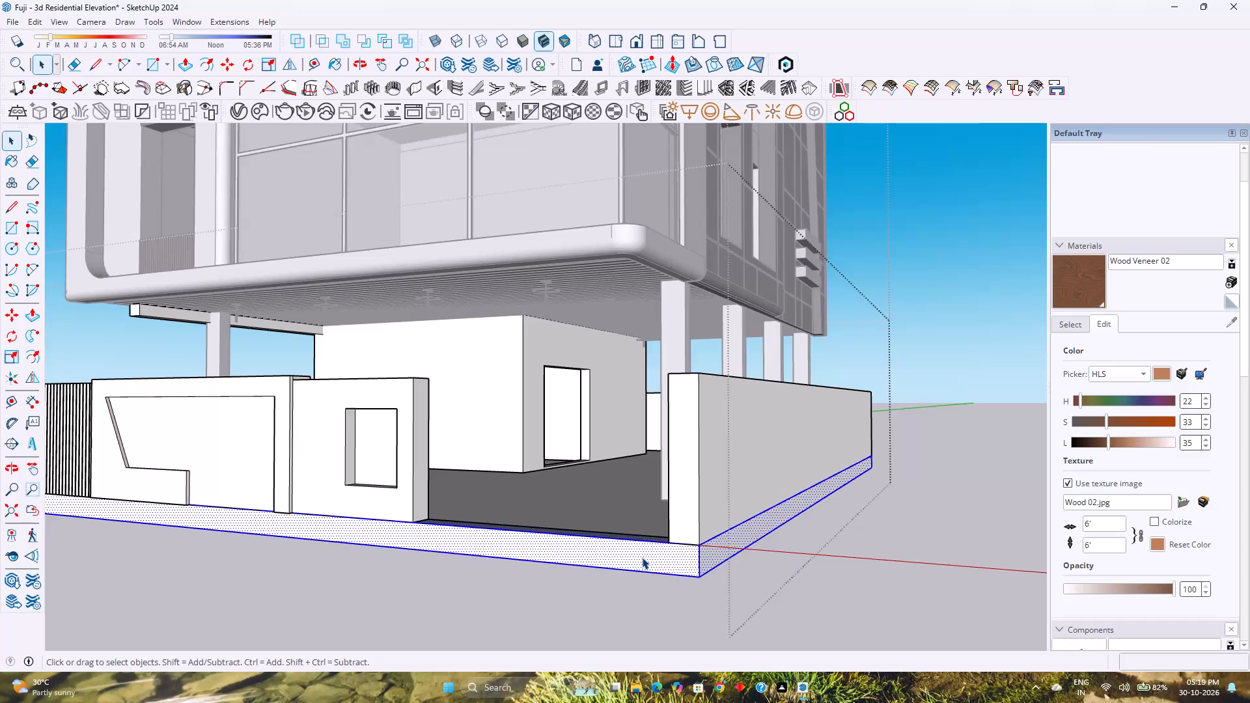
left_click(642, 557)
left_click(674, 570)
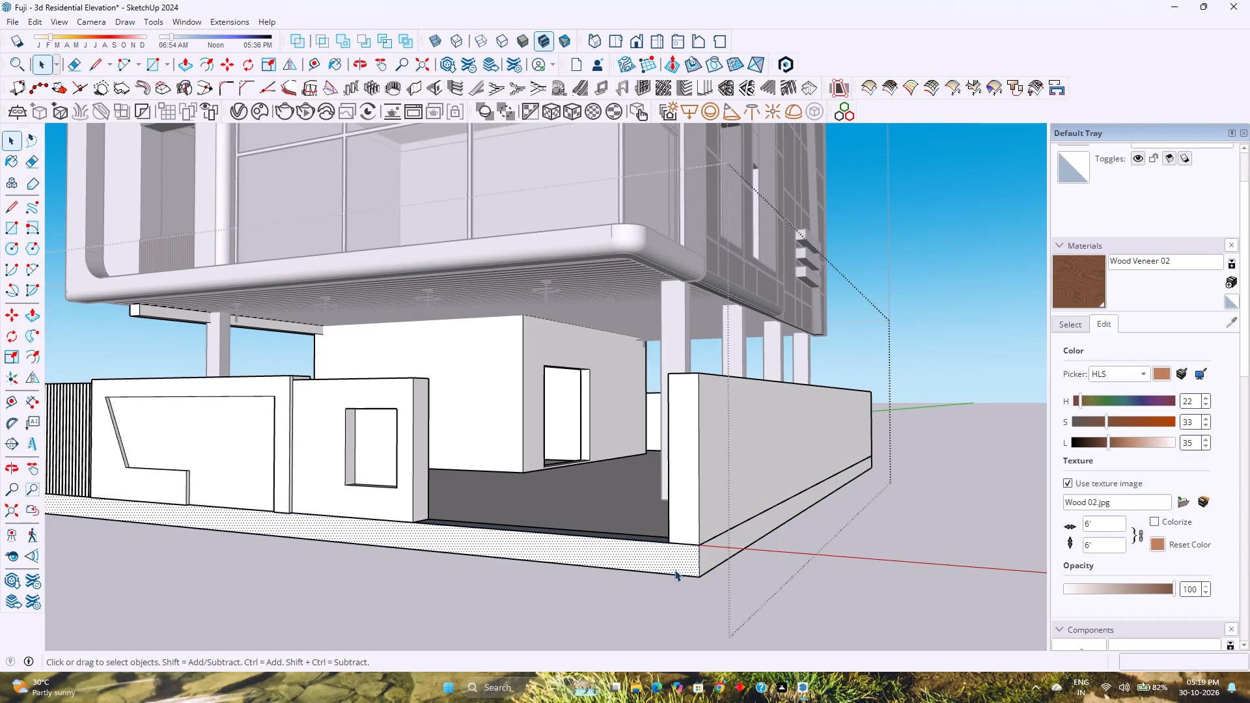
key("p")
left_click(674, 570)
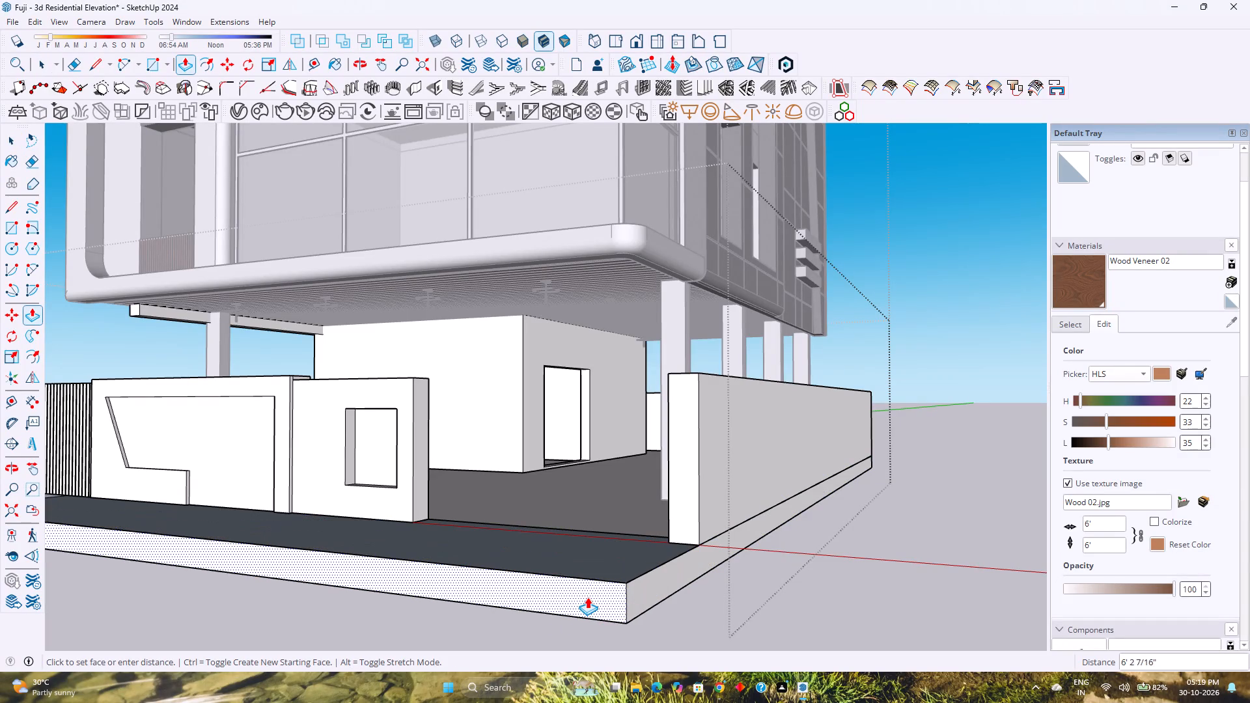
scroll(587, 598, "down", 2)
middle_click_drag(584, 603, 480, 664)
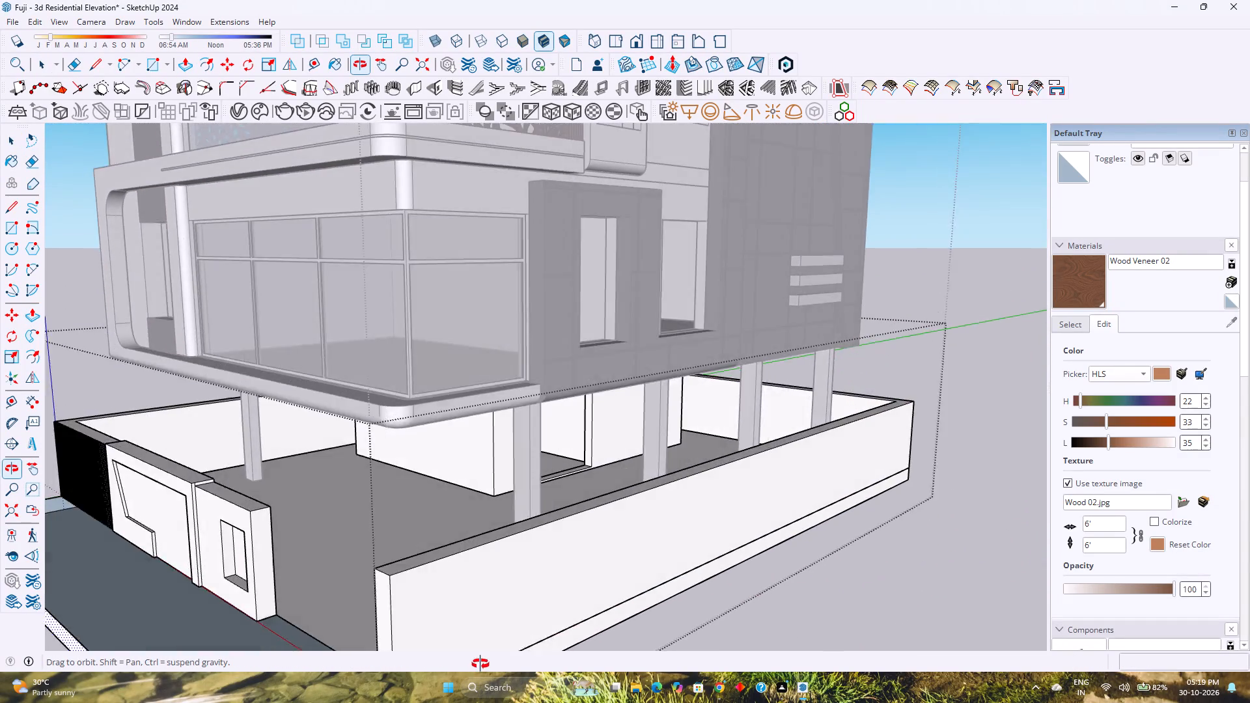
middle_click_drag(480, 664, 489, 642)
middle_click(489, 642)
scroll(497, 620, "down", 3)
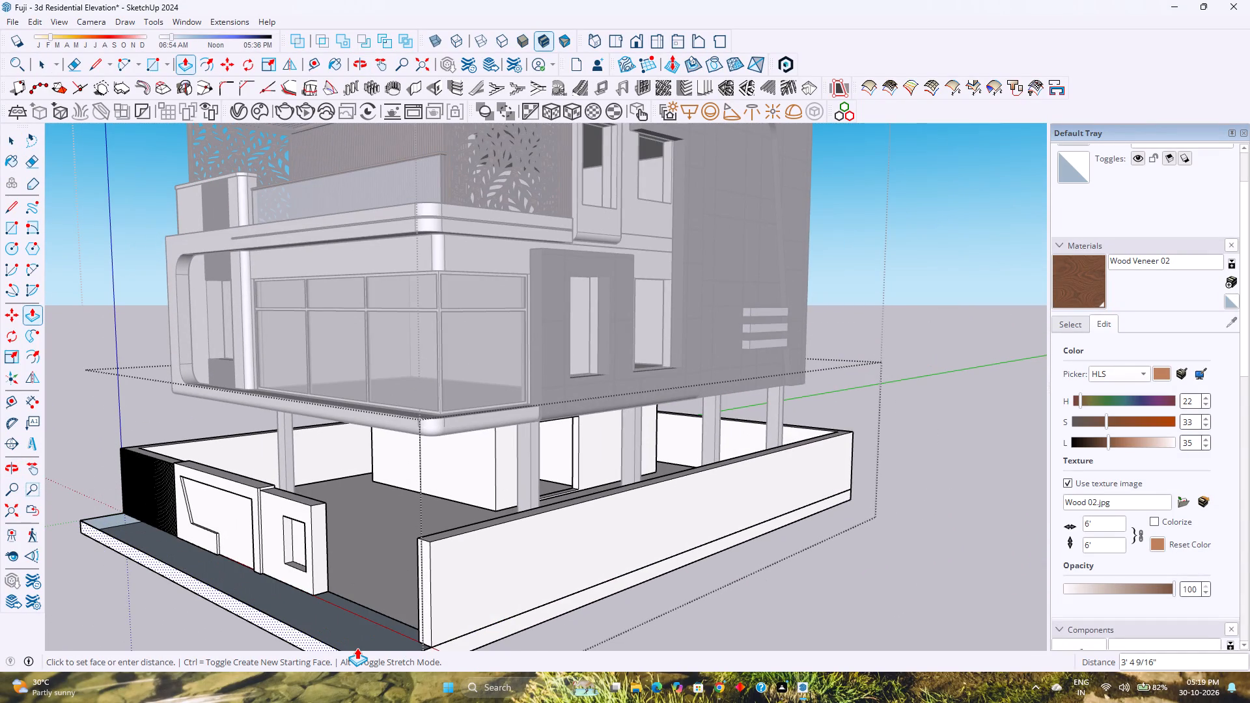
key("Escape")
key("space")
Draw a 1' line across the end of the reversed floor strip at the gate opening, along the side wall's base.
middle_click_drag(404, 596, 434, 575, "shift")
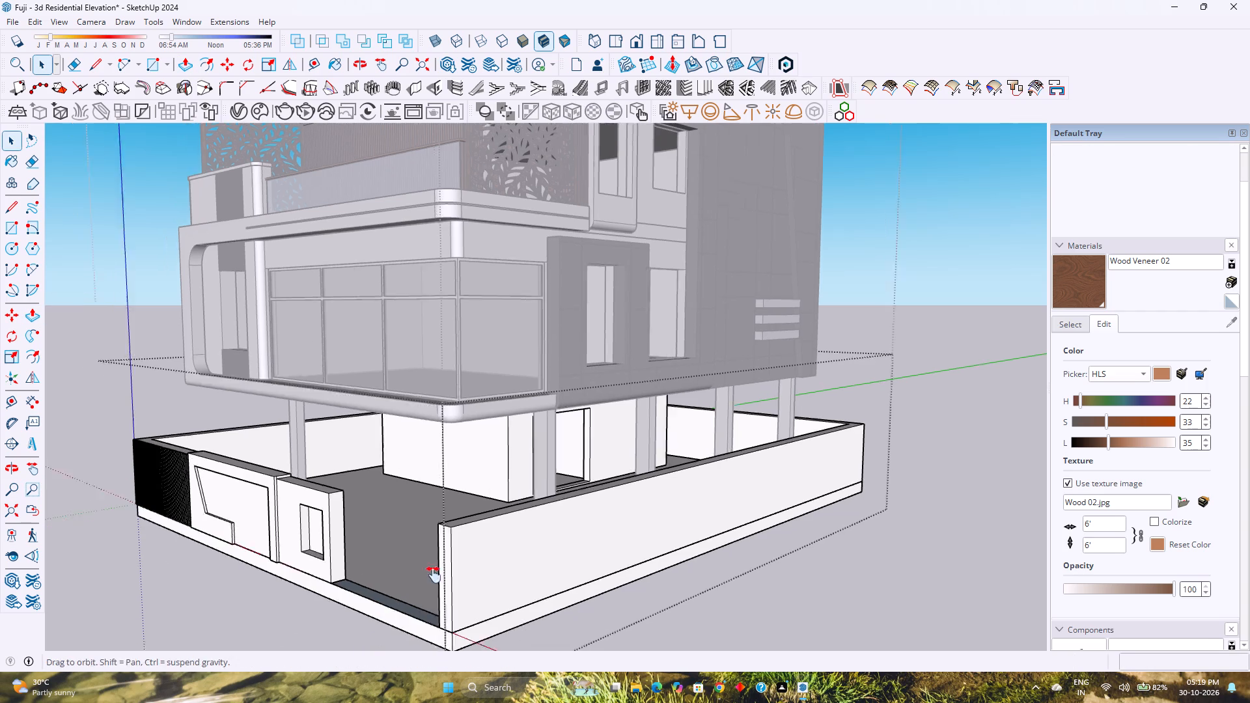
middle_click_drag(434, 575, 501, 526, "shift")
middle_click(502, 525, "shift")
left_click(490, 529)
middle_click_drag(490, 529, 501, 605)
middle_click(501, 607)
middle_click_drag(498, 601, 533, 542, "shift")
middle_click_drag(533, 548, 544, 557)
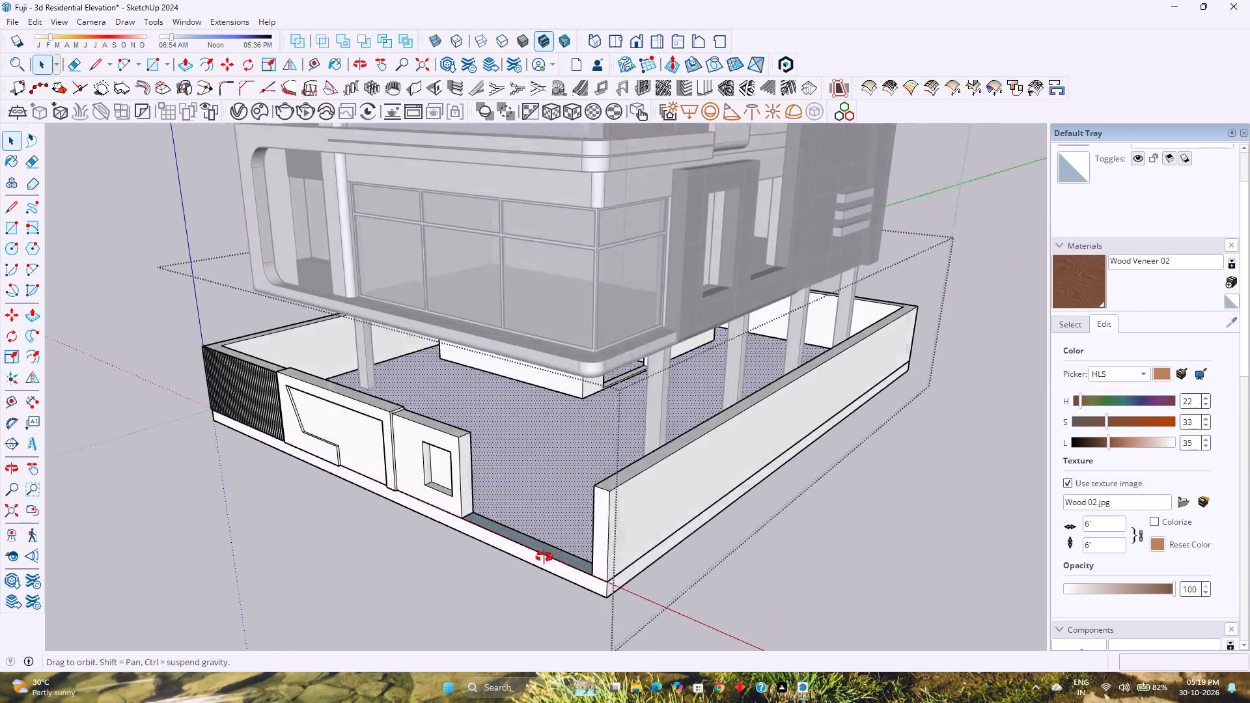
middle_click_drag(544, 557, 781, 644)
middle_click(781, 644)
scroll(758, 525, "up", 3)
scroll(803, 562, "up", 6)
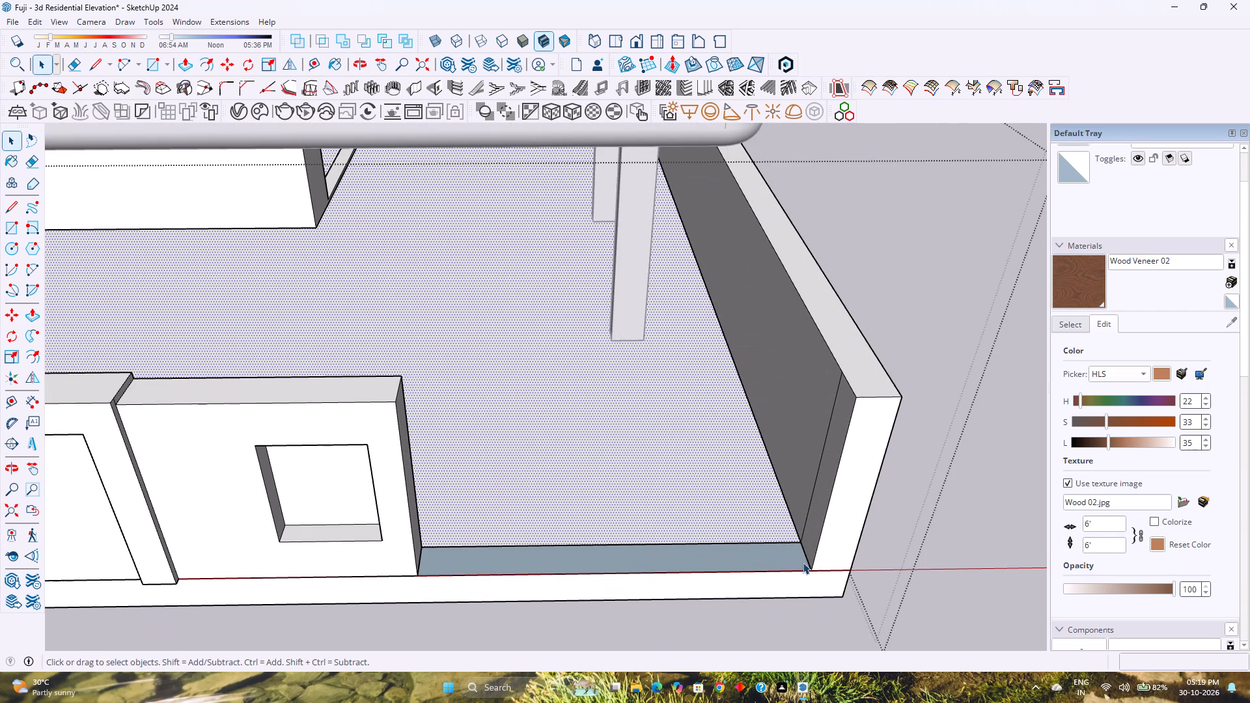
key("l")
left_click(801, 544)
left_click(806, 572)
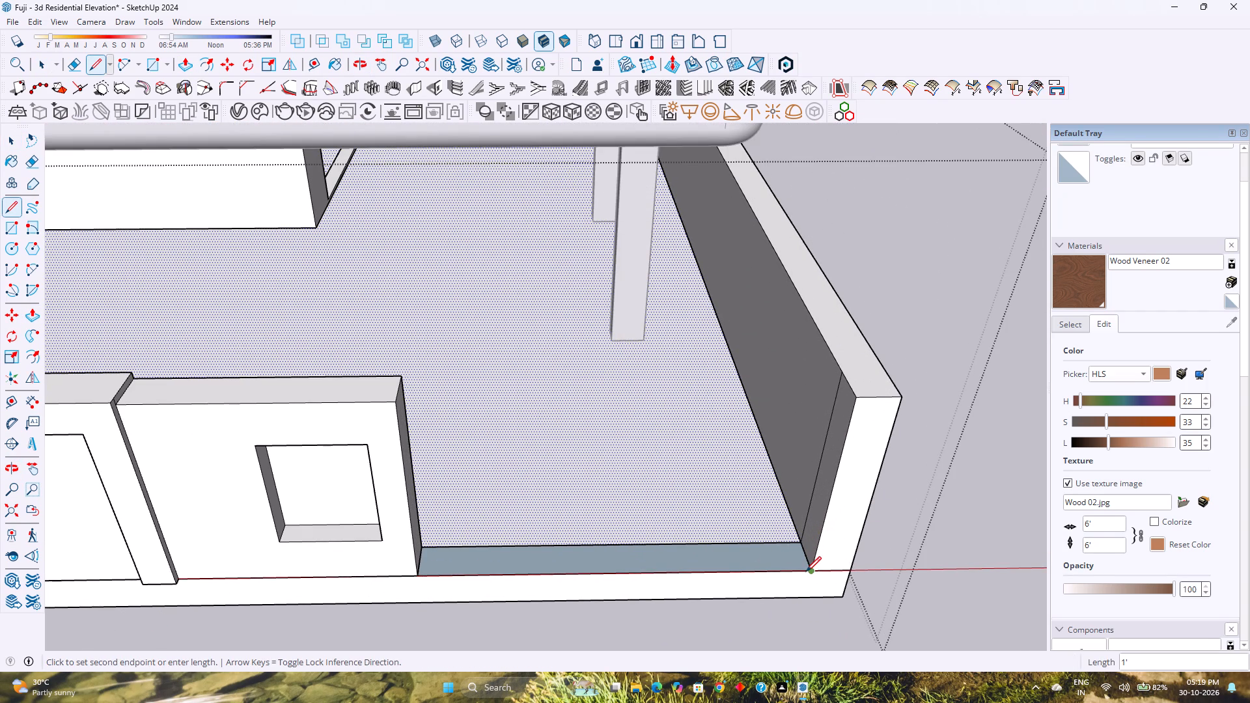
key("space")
Move the floor edge at the gate opening 1' forward onto the front edge, closing the reversed strip.
left_click(768, 590)
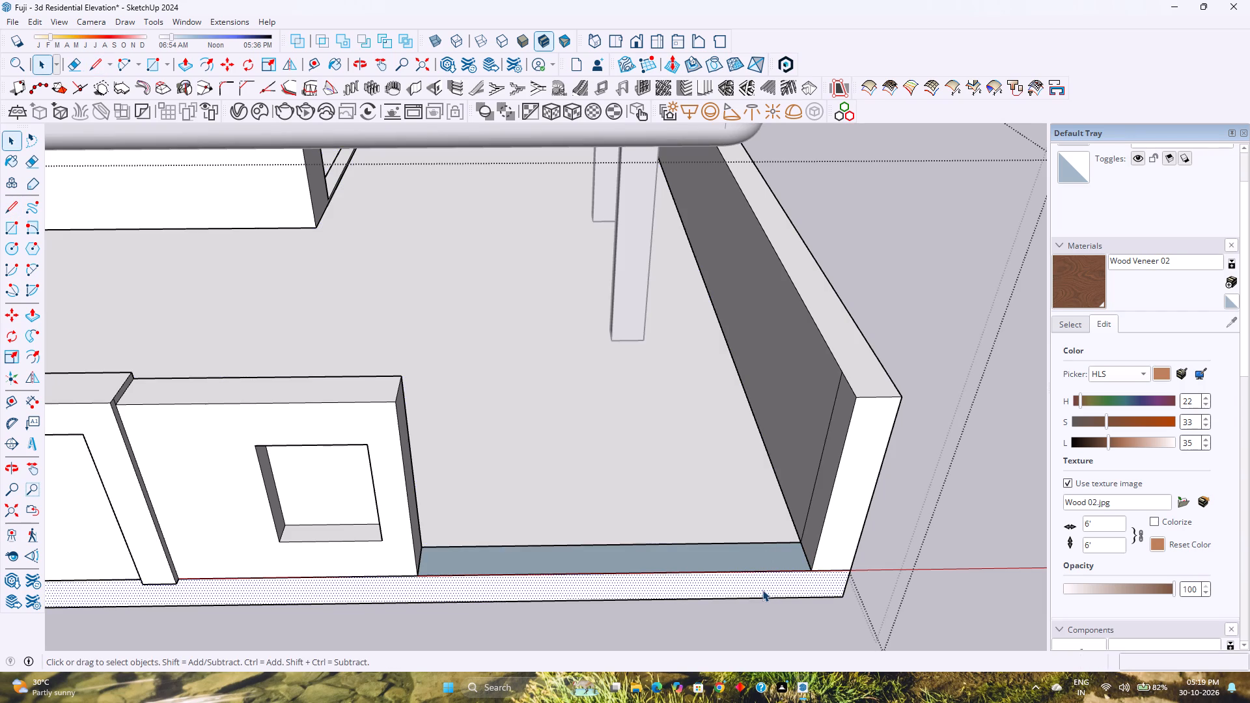
middle_click_drag(758, 588, 384, 611)
middle_click(384, 611)
left_click(503, 516)
scroll(469, 522, "up", 2)
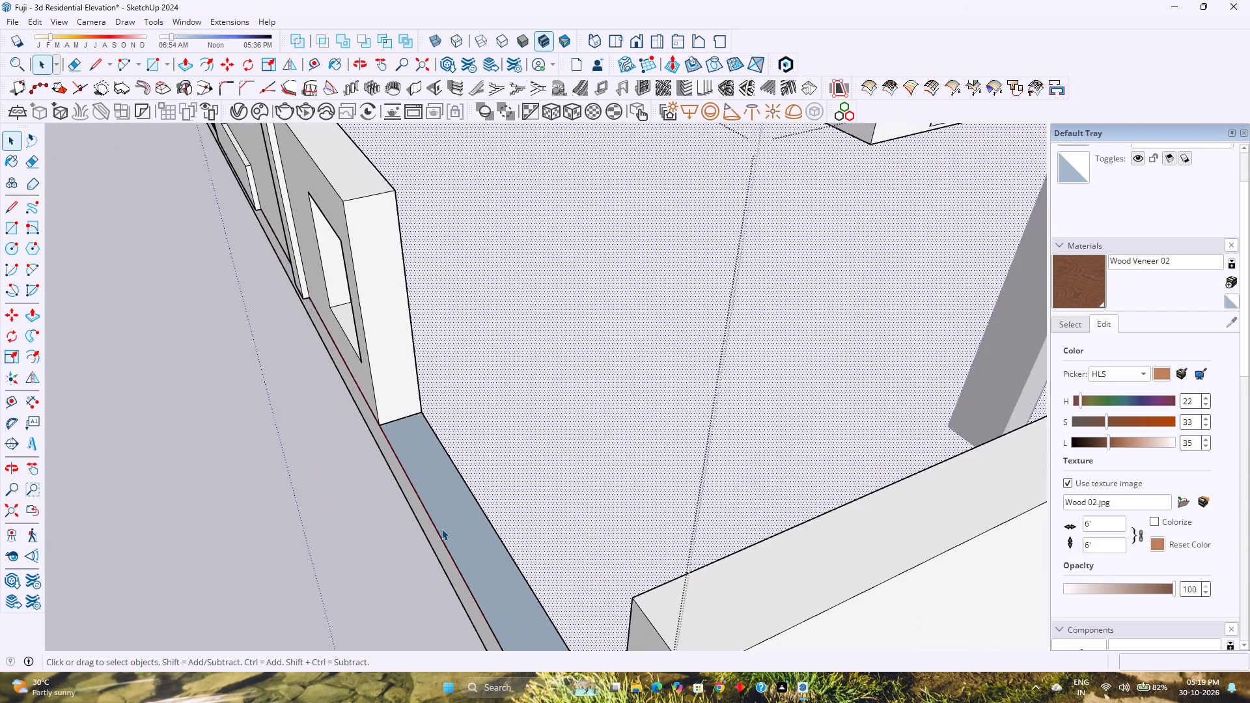
scroll(441, 529, "up", 2)
middle_click_drag(441, 529, 533, 472, "shift")
left_click(588, 450)
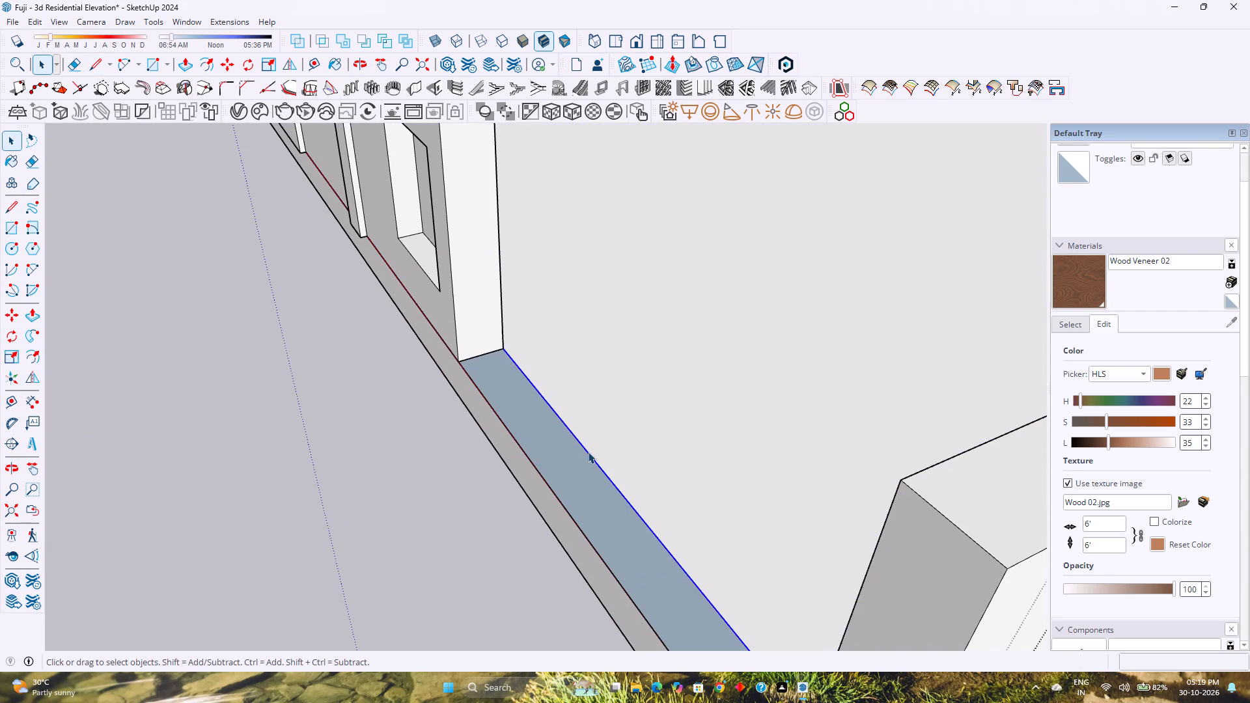
scroll(585, 453, "down", 2)
middle_click_drag(584, 454, 395, 458)
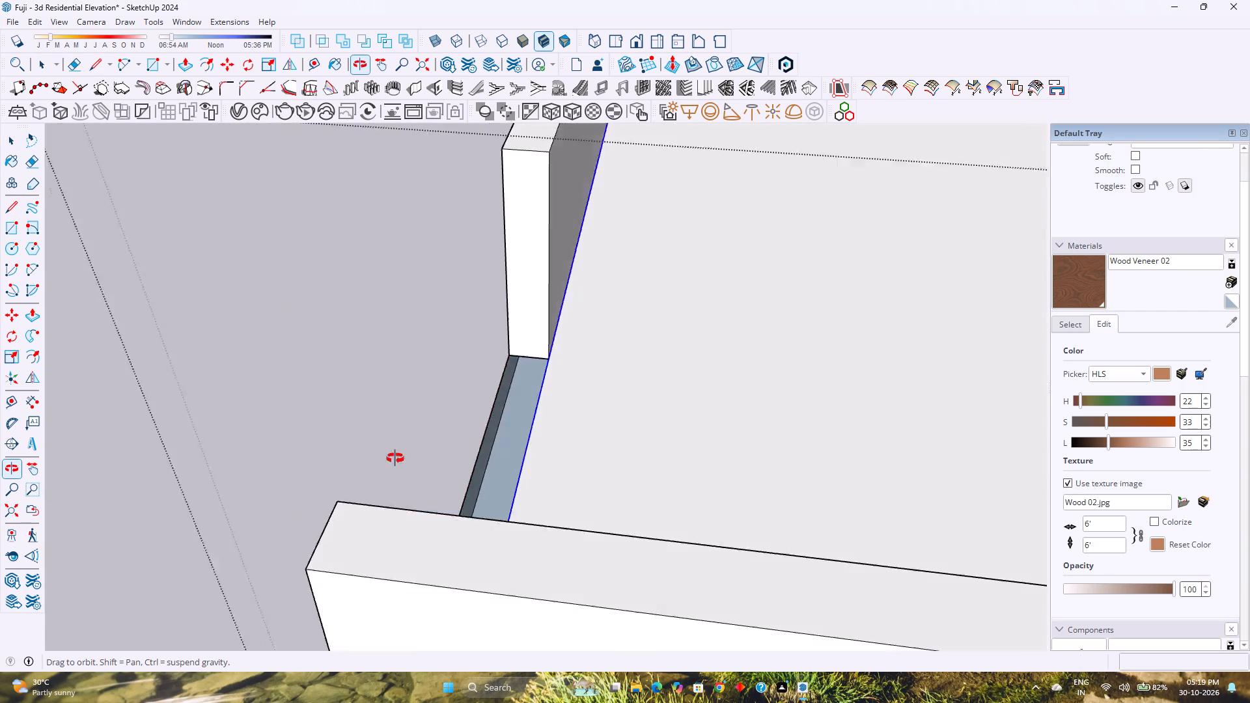
middle_click_drag(395, 458, 772, 409)
key("m")
middle_click_drag(795, 462, 1043, 519)
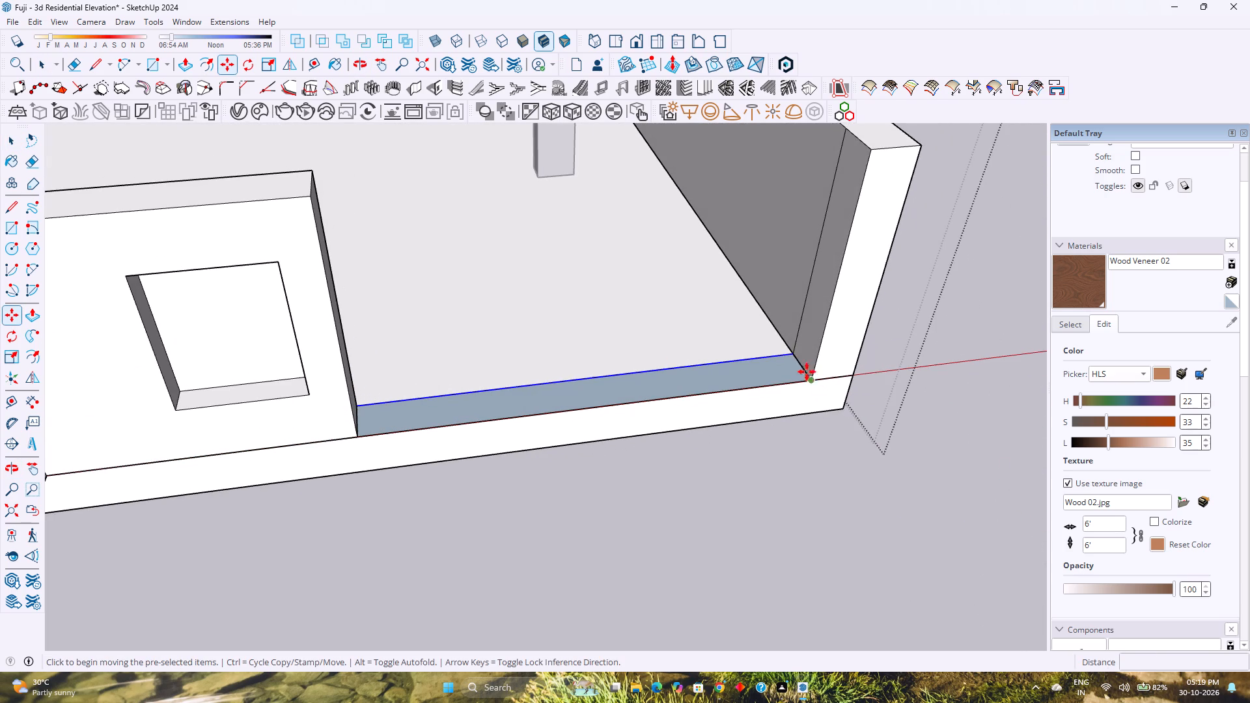
left_click(796, 357)
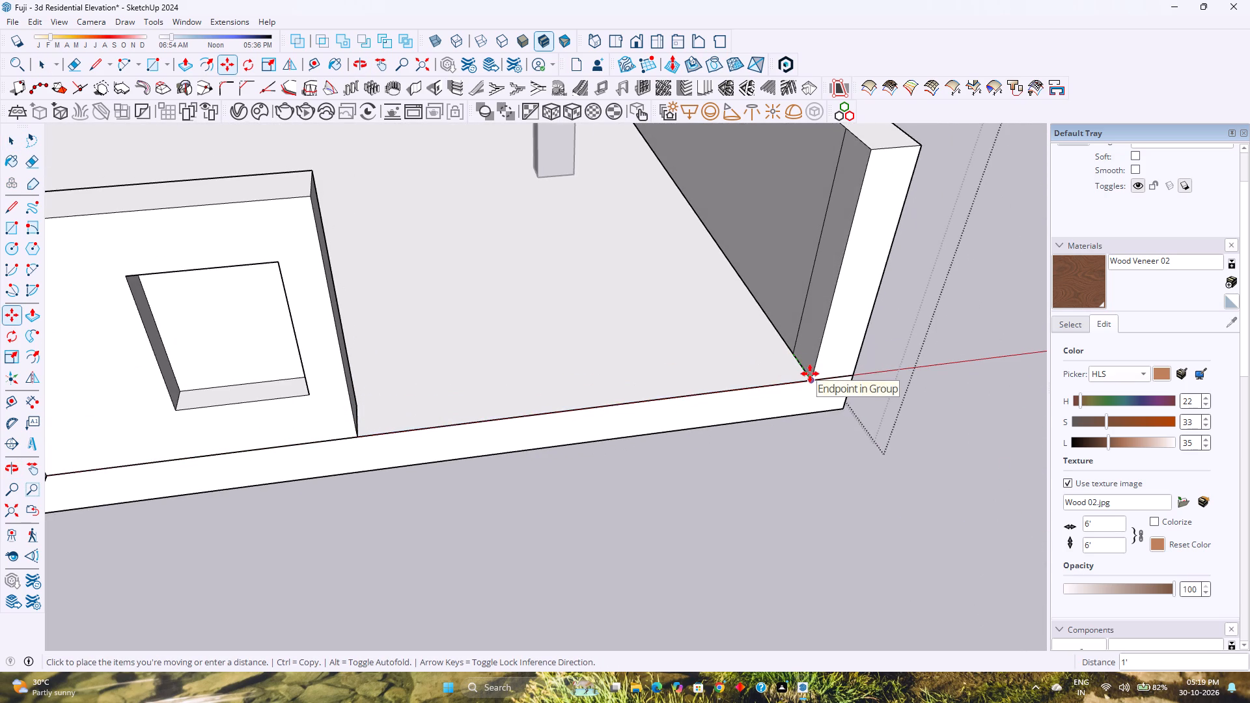
left_click(813, 377)
key("space")
scroll(723, 419, "down", 3)
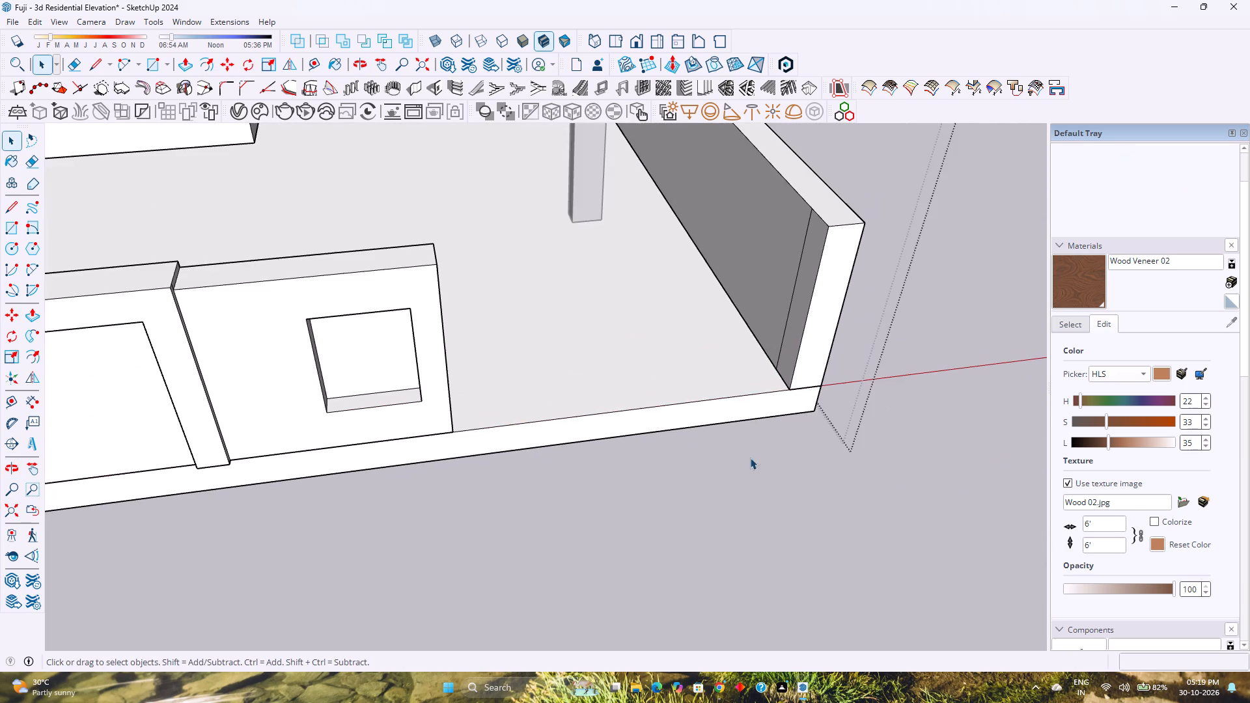
middle_click(750, 458)
middle_click(748, 458)
Delete the stray vertical edge on the inner face of the side wall near its front end, and leave the wall group.
left_click(781, 350)
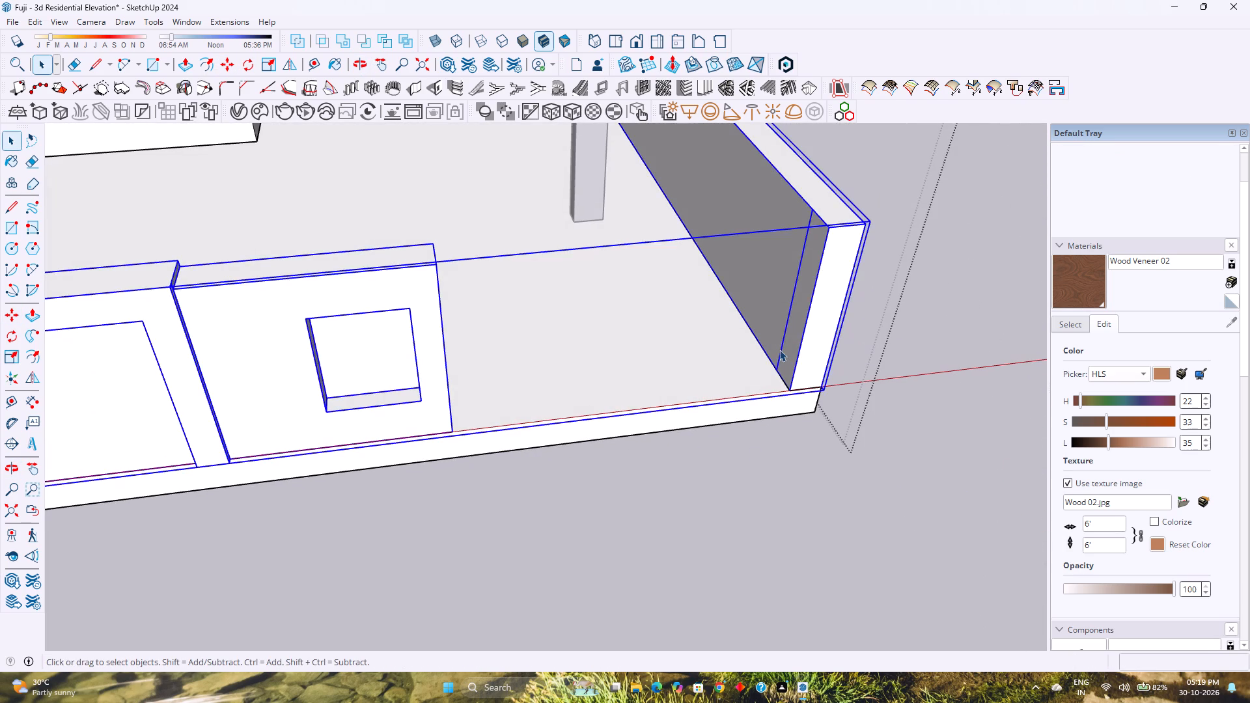
left_click(779, 350)
left_click(781, 346)
key("Delete")
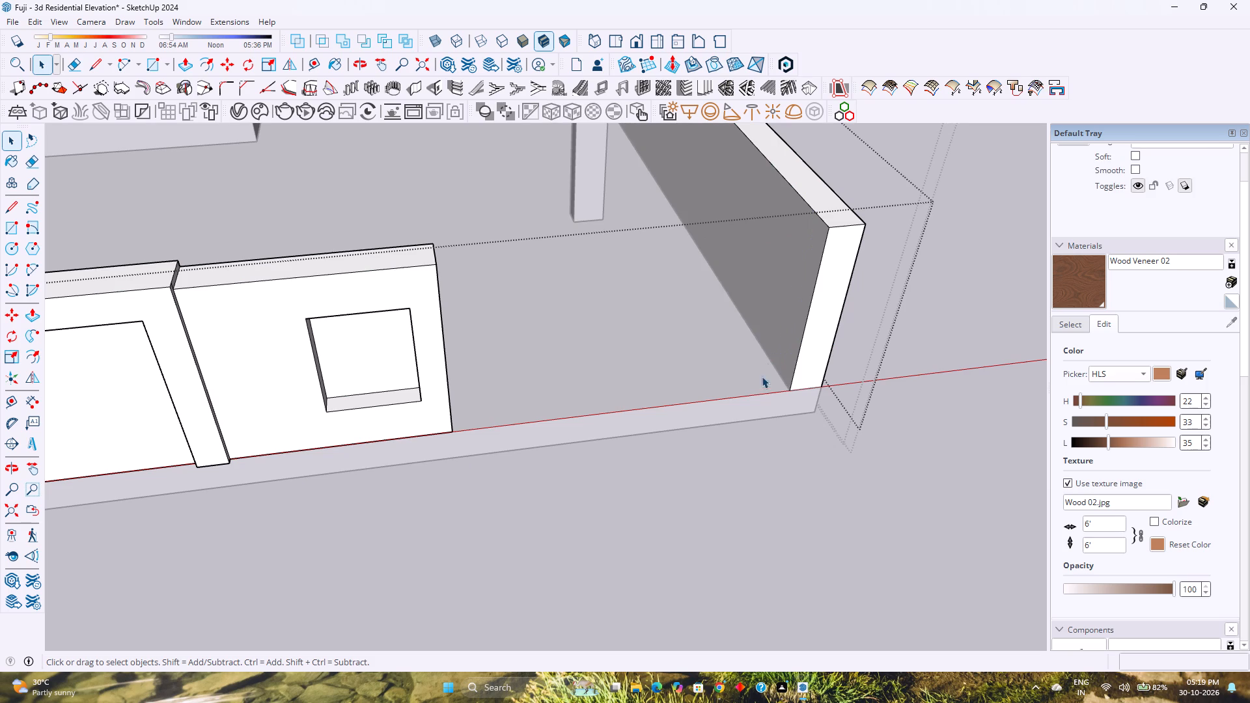
key("Escape")
Extrude the base slab's front face 3' outward in front of the boundary wall.
left_click(738, 410)
middle_click_drag(730, 413, 643, 396)
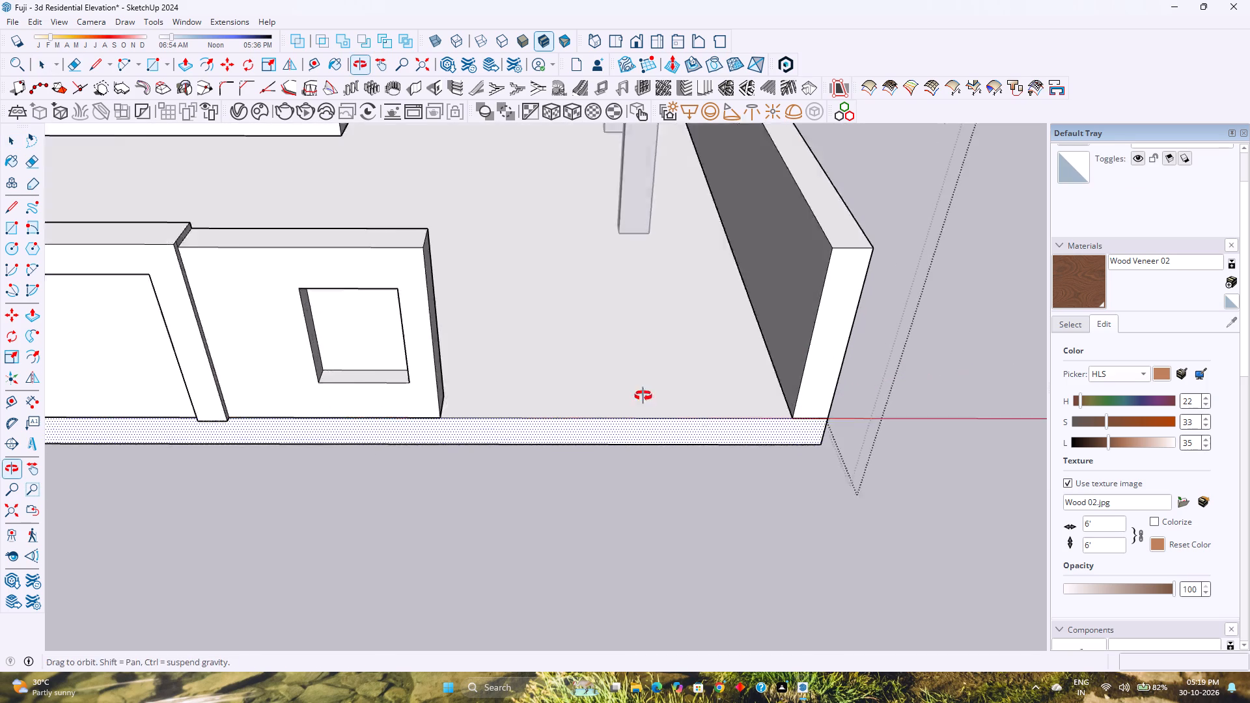
middle_click_drag(643, 396, 572, 379)
middle_click(570, 379)
scroll(570, 379, "down", 3)
middle_click_drag(646, 446, 681, 508, "shift")
middle_click_drag(639, 506, 567, 454)
middle_click(566, 454)
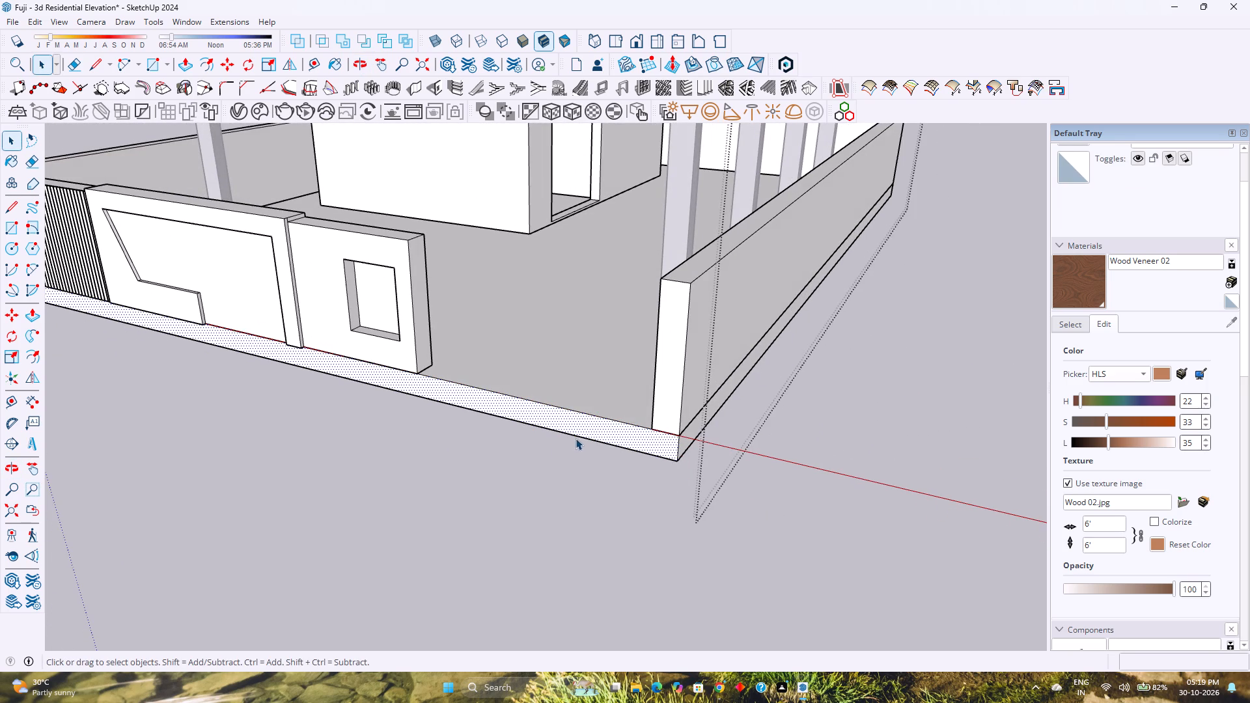
key("p")
left_click(622, 437)
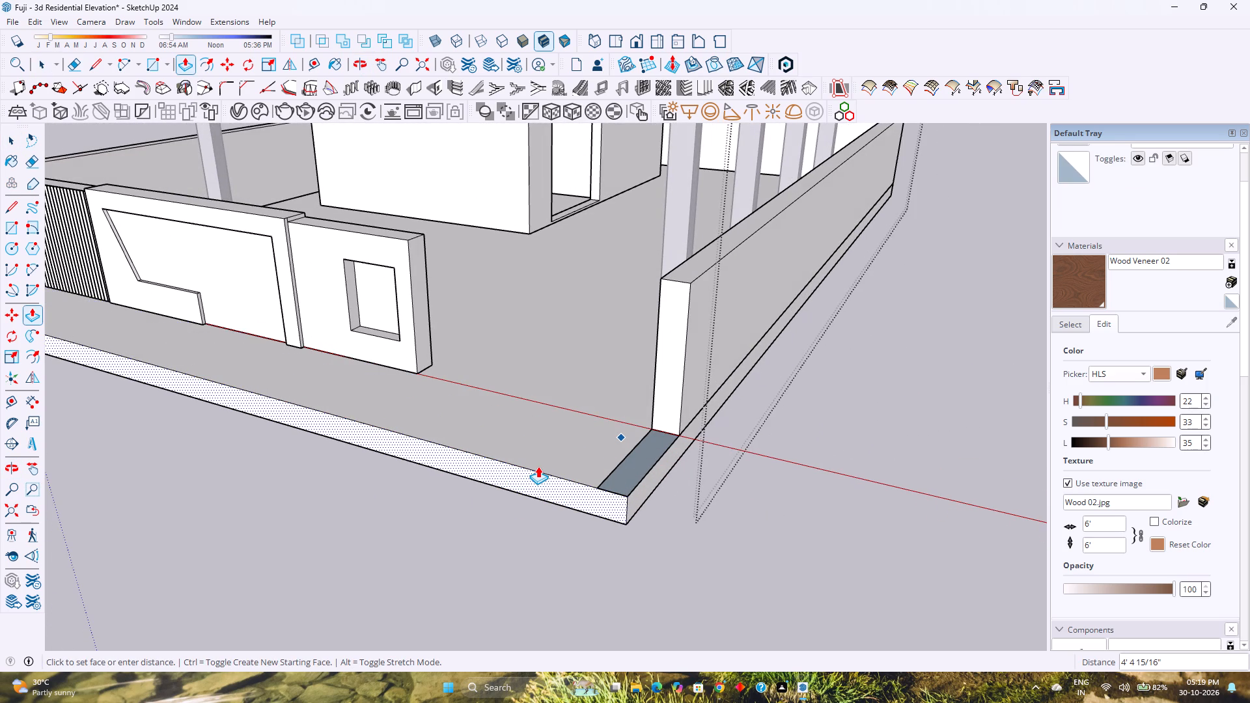
scroll(469, 503, "down", 4)
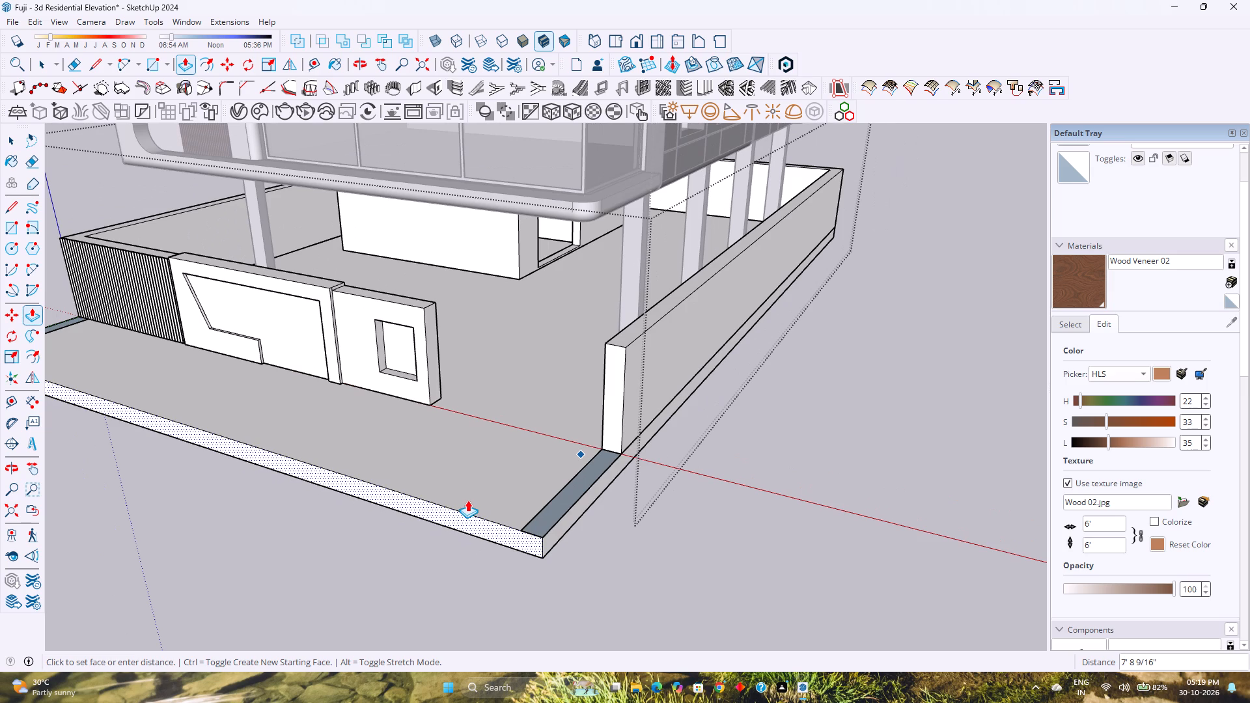
key("3")
key("apostrophe")
key("Return")
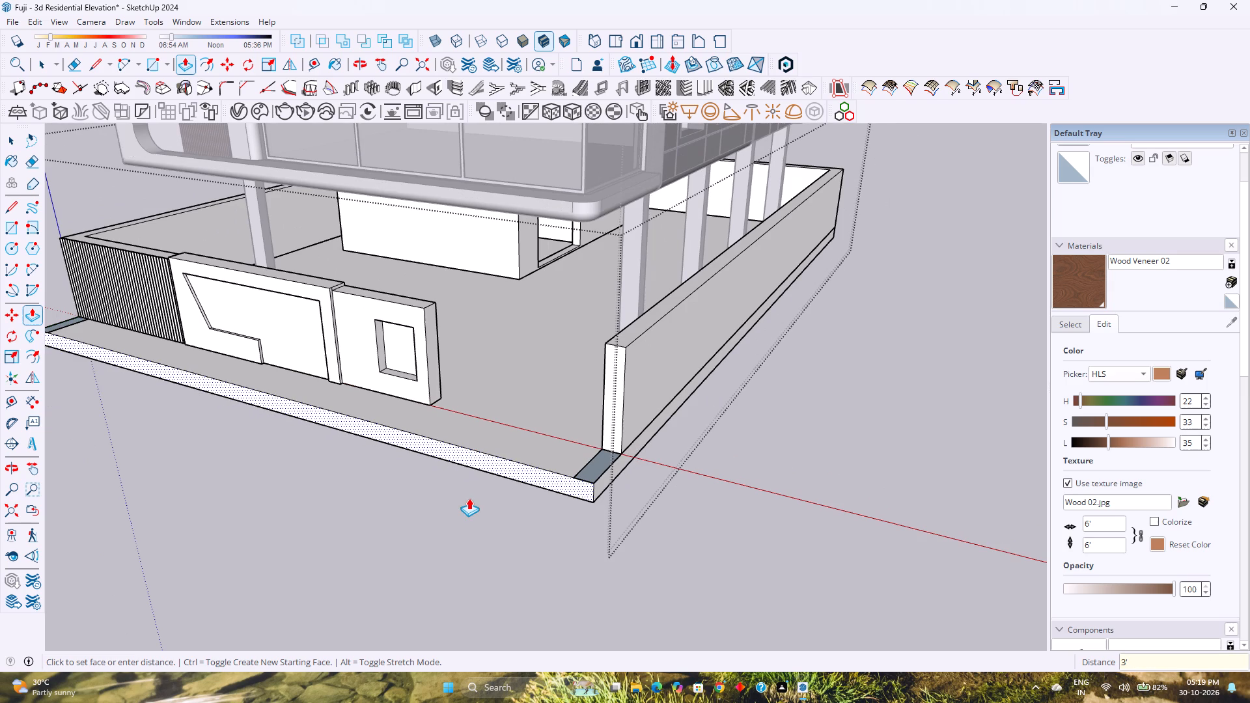
Set the front slab extension's depth to 4'.
scroll(510, 480, "up", 3)
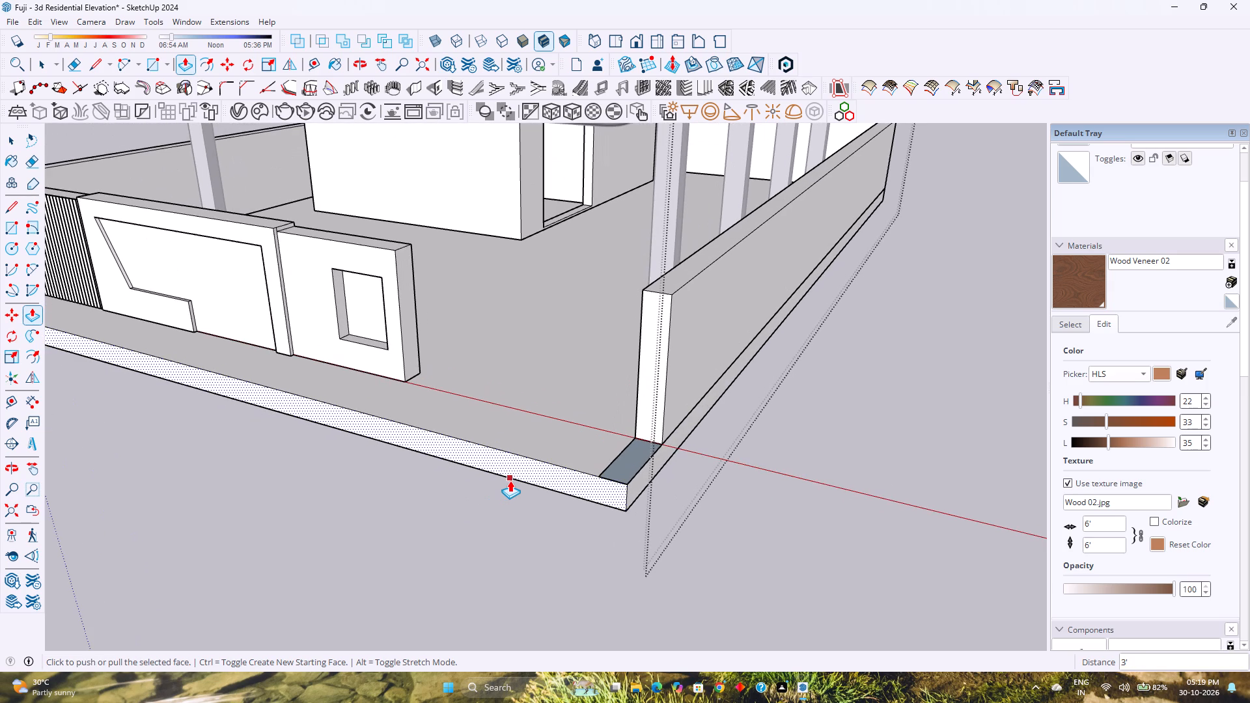
type("4'")
key("Return")
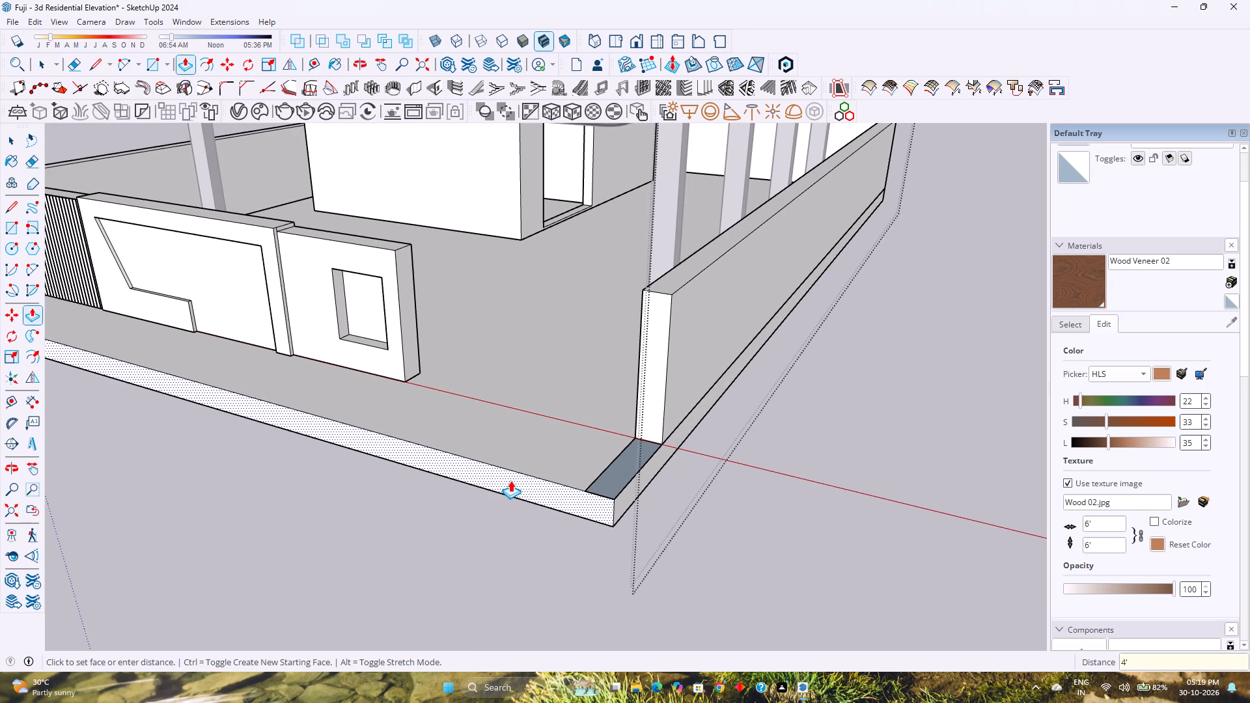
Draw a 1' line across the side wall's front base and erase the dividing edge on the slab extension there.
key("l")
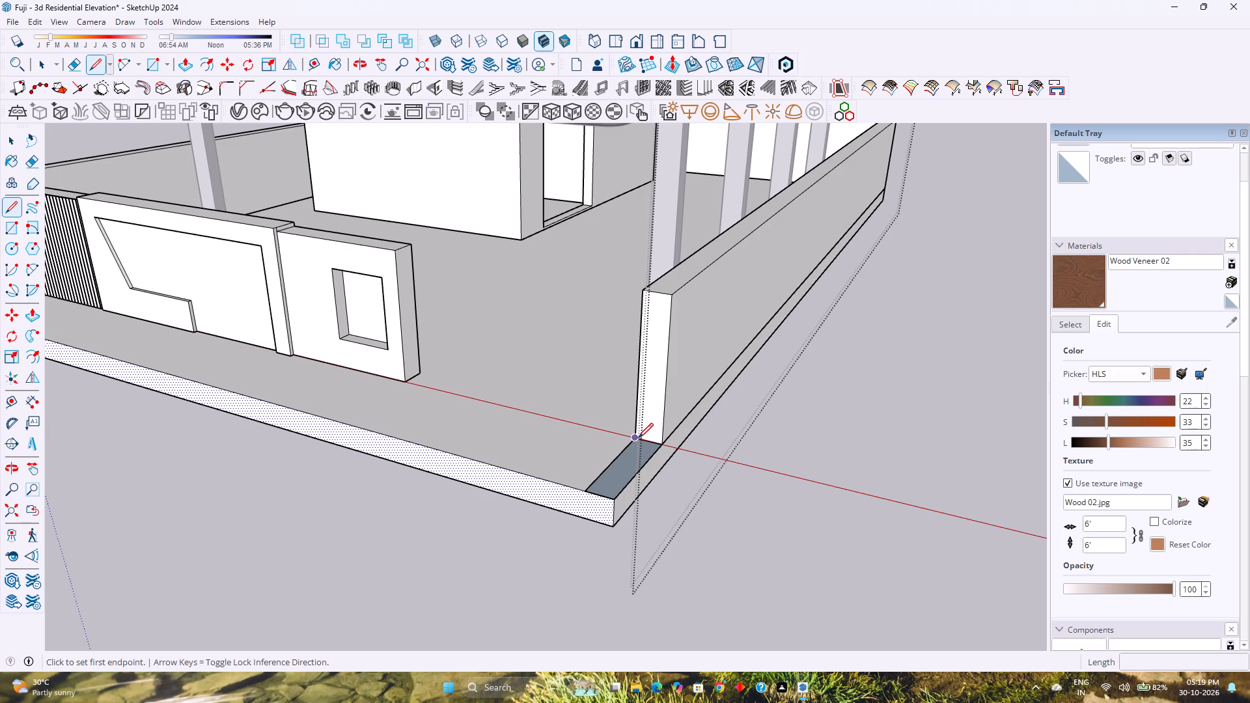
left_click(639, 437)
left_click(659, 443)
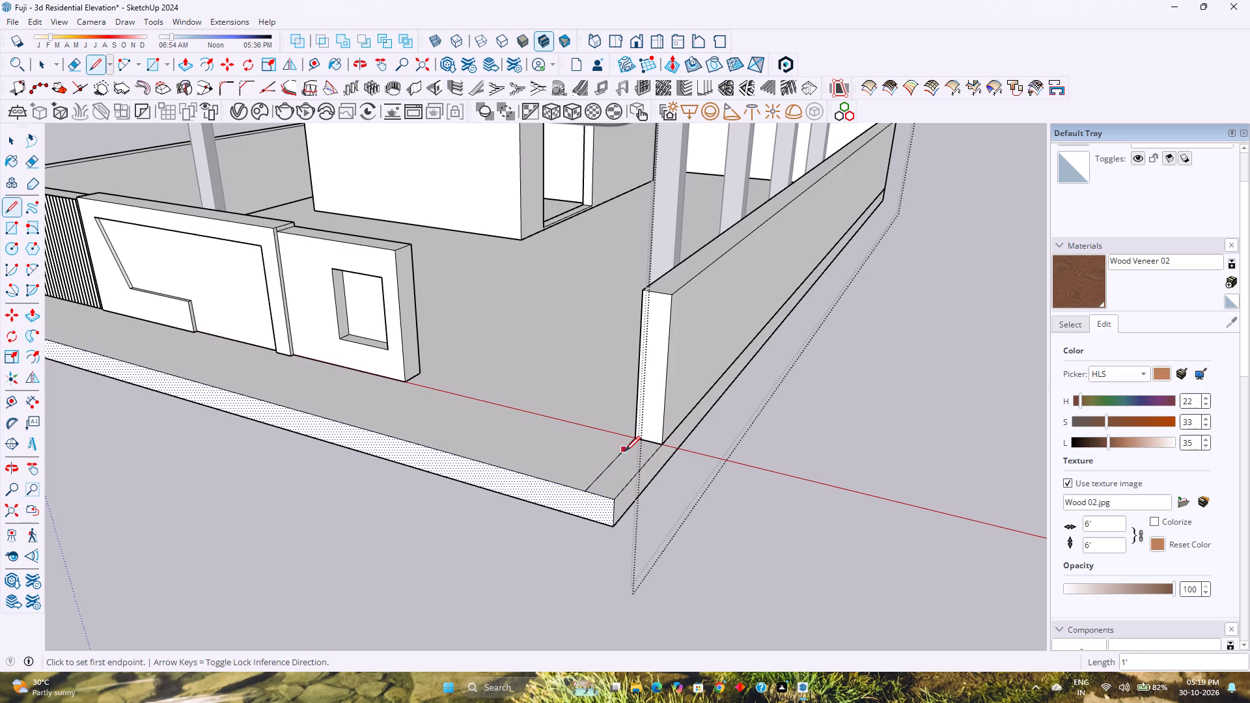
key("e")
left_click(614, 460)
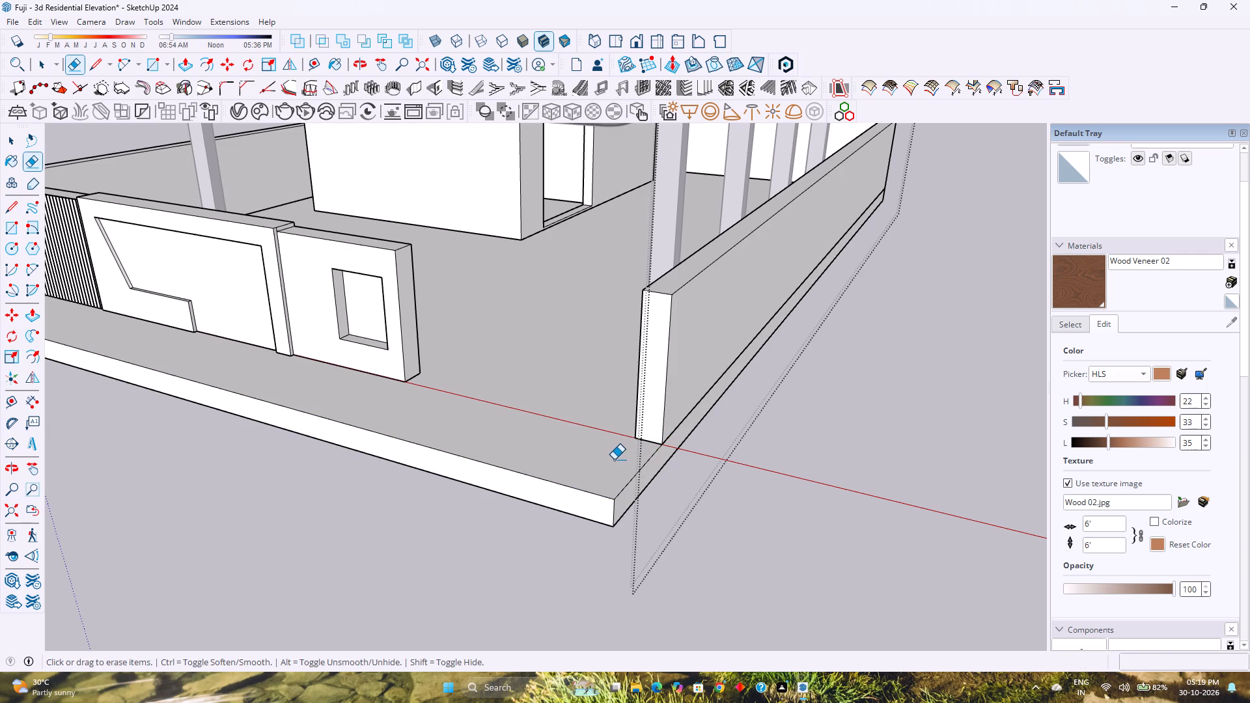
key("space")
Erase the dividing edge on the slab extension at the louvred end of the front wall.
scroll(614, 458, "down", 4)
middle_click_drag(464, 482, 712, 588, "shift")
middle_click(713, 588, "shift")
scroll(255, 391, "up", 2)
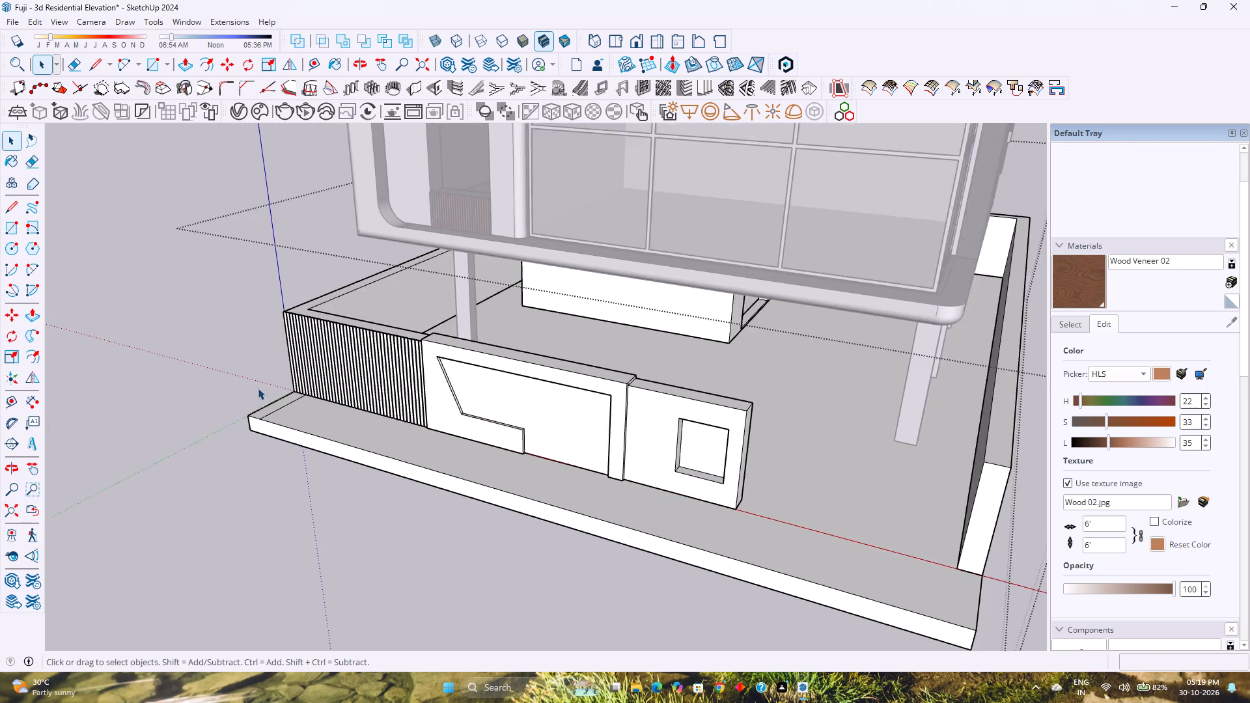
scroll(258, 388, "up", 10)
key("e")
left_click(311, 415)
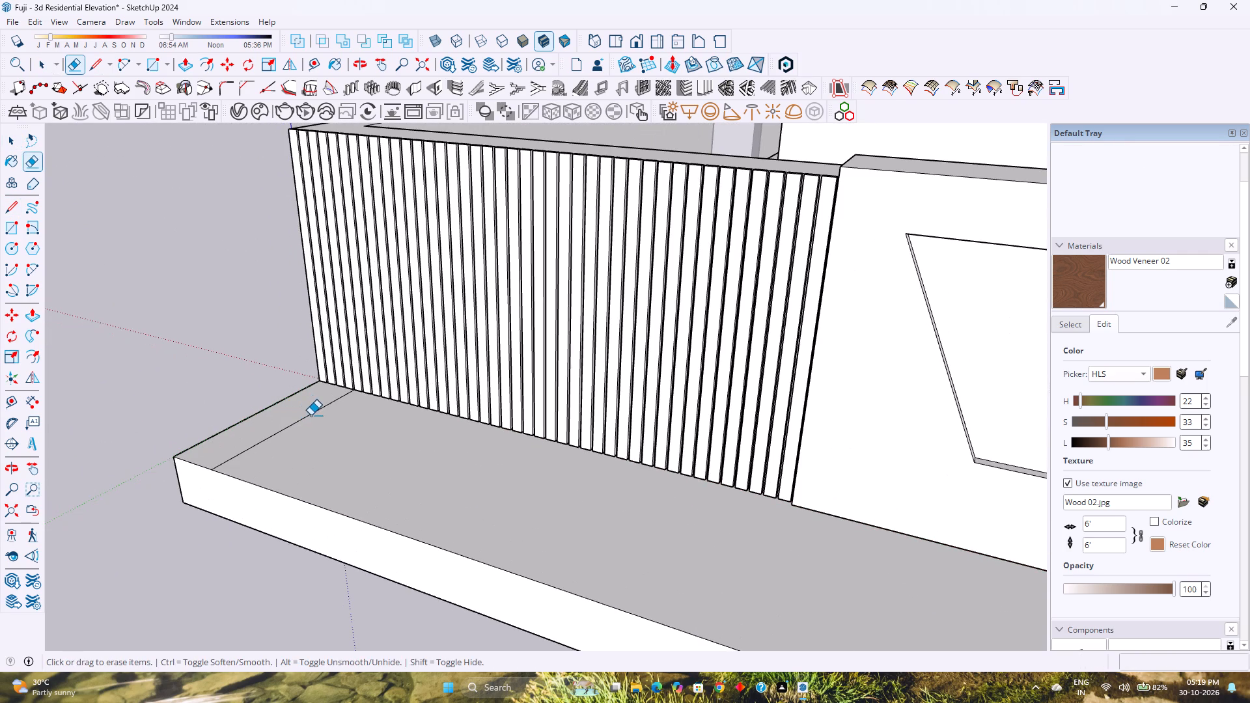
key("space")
Save the model with the extended front slab.
scroll(311, 415, "down", 16)
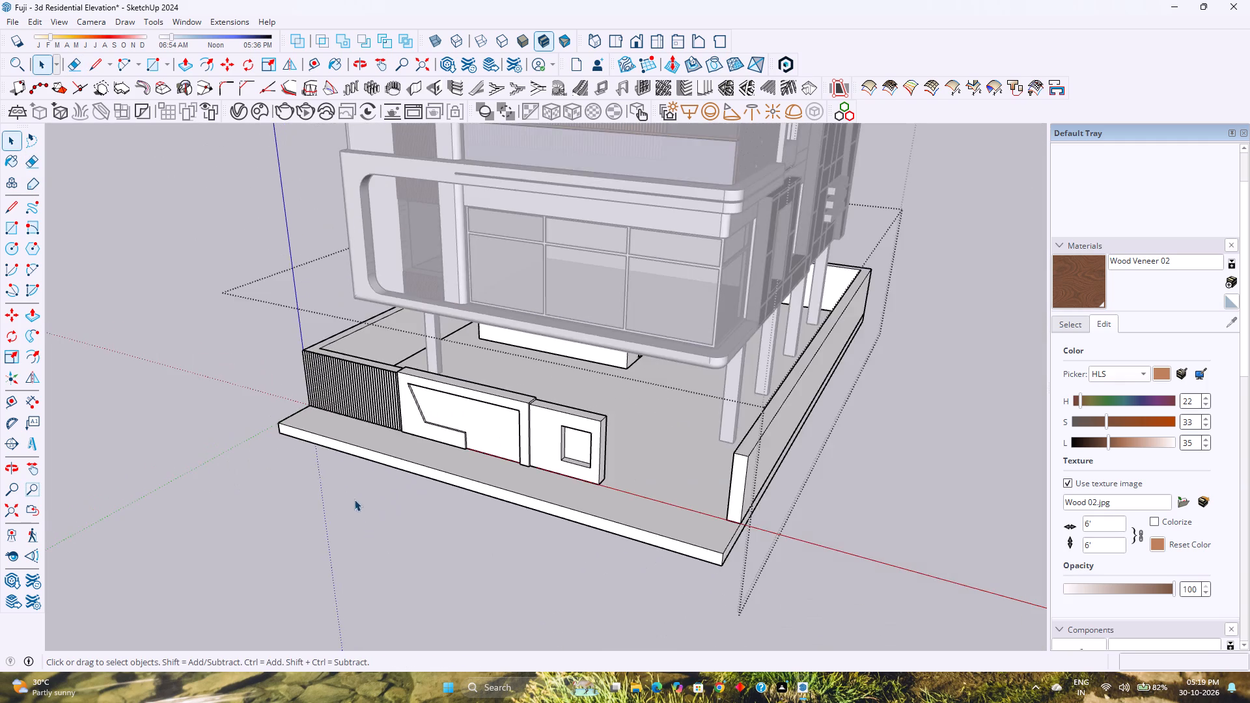
middle_click_drag(358, 508, 385, 452)
middle_click(385, 452)
key("ctrl+s")
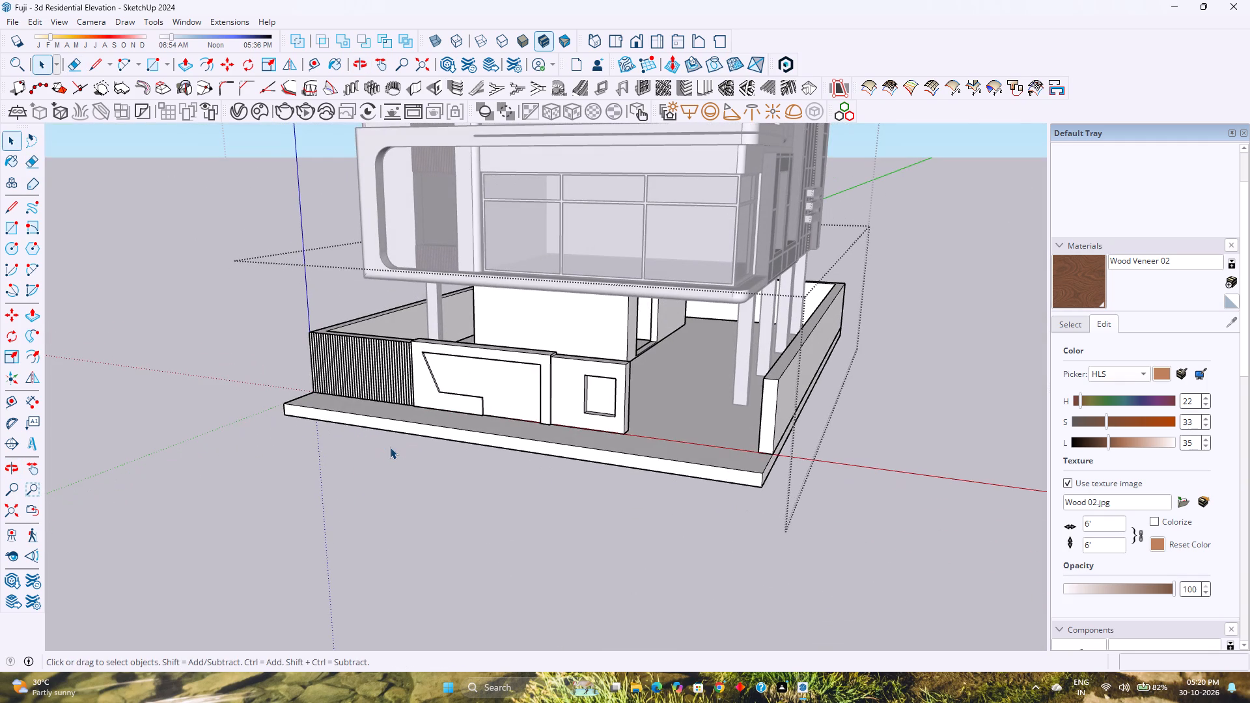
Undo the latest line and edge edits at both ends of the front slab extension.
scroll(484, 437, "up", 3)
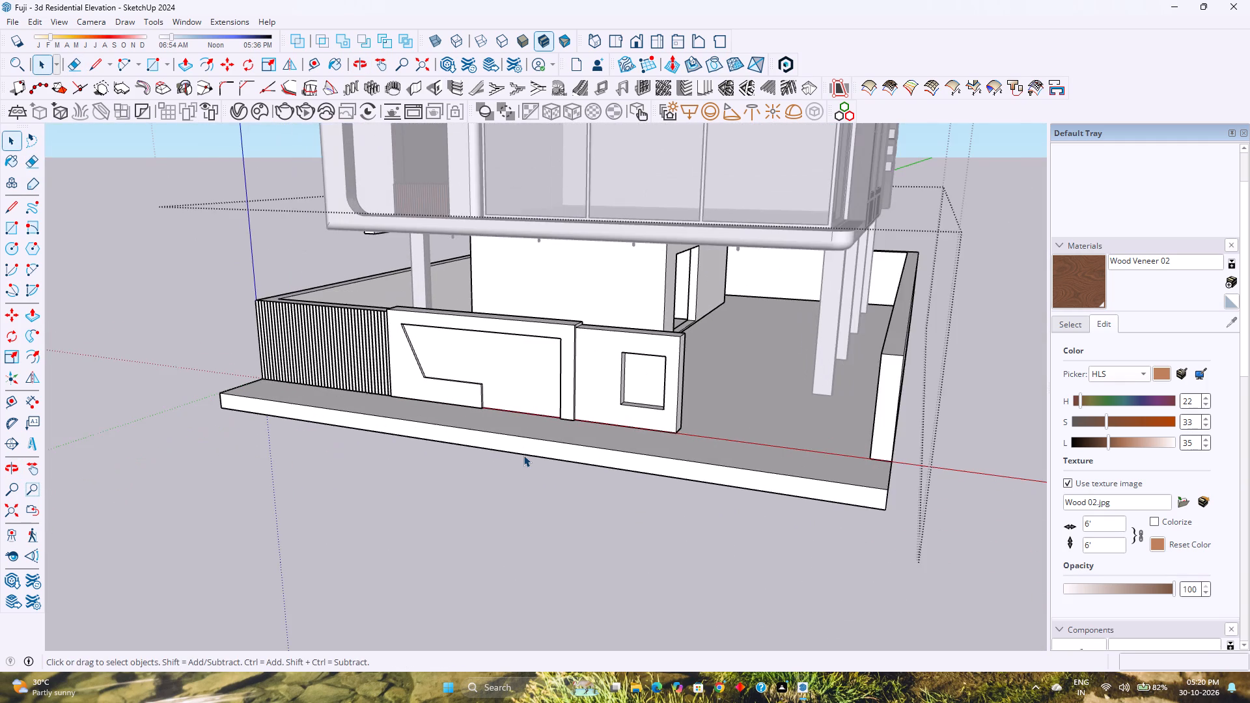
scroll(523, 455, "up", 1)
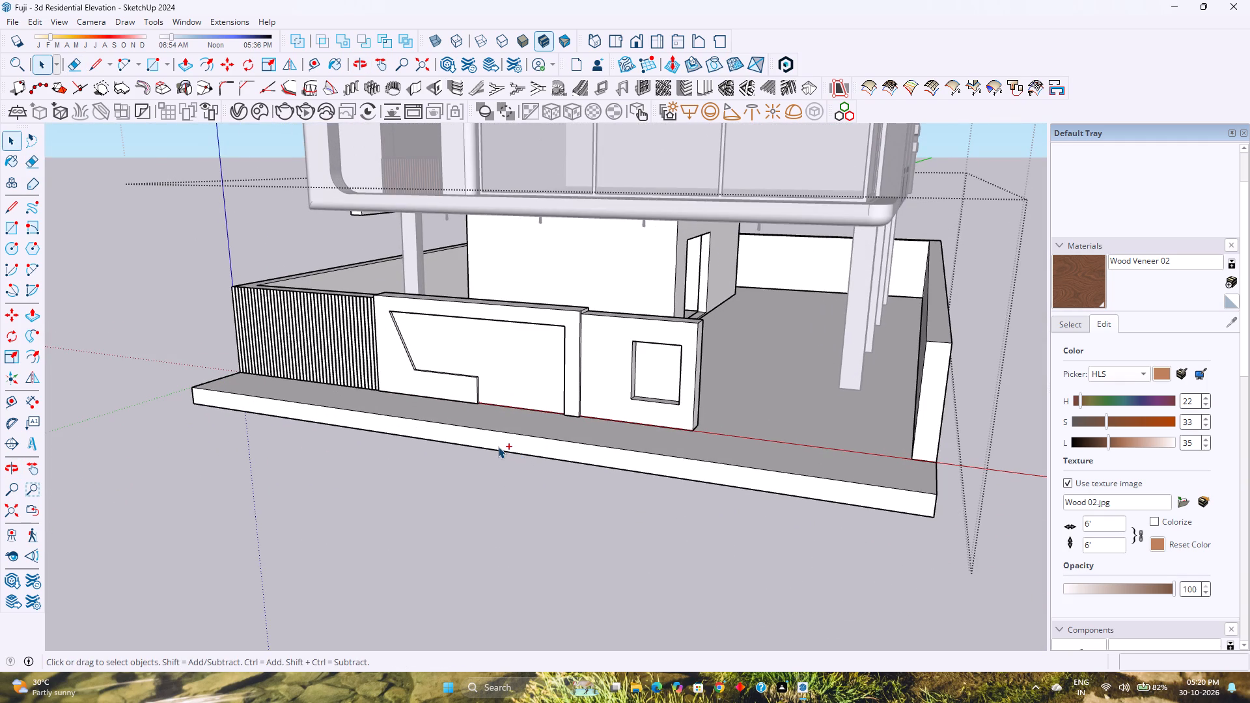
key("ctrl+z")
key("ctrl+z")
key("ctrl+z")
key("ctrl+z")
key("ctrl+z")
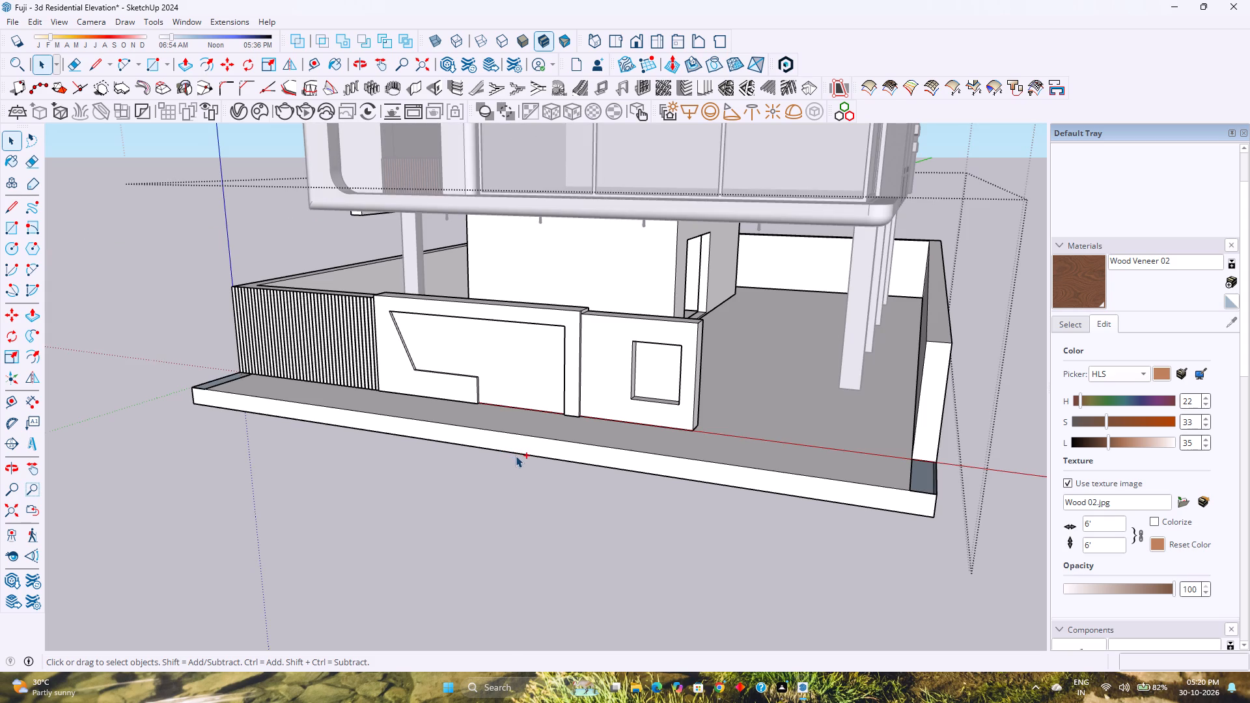
Redo the last undone edit on the front slab extension.
key("ctrl+y")
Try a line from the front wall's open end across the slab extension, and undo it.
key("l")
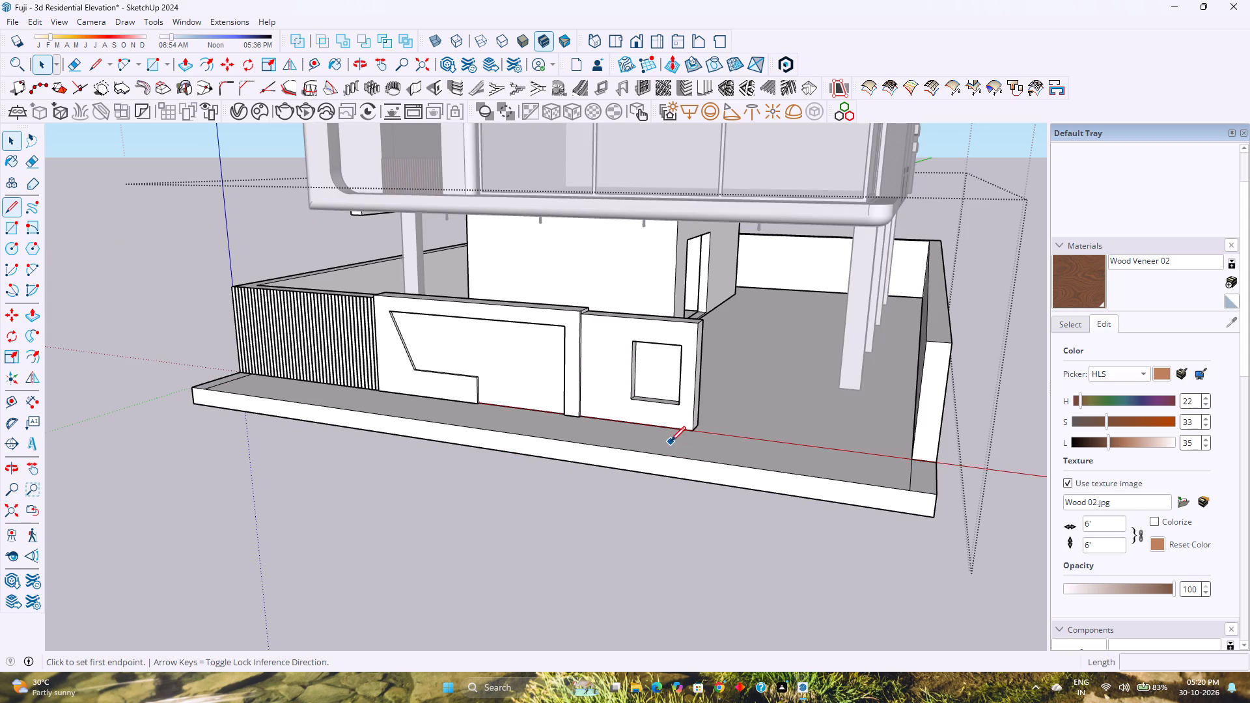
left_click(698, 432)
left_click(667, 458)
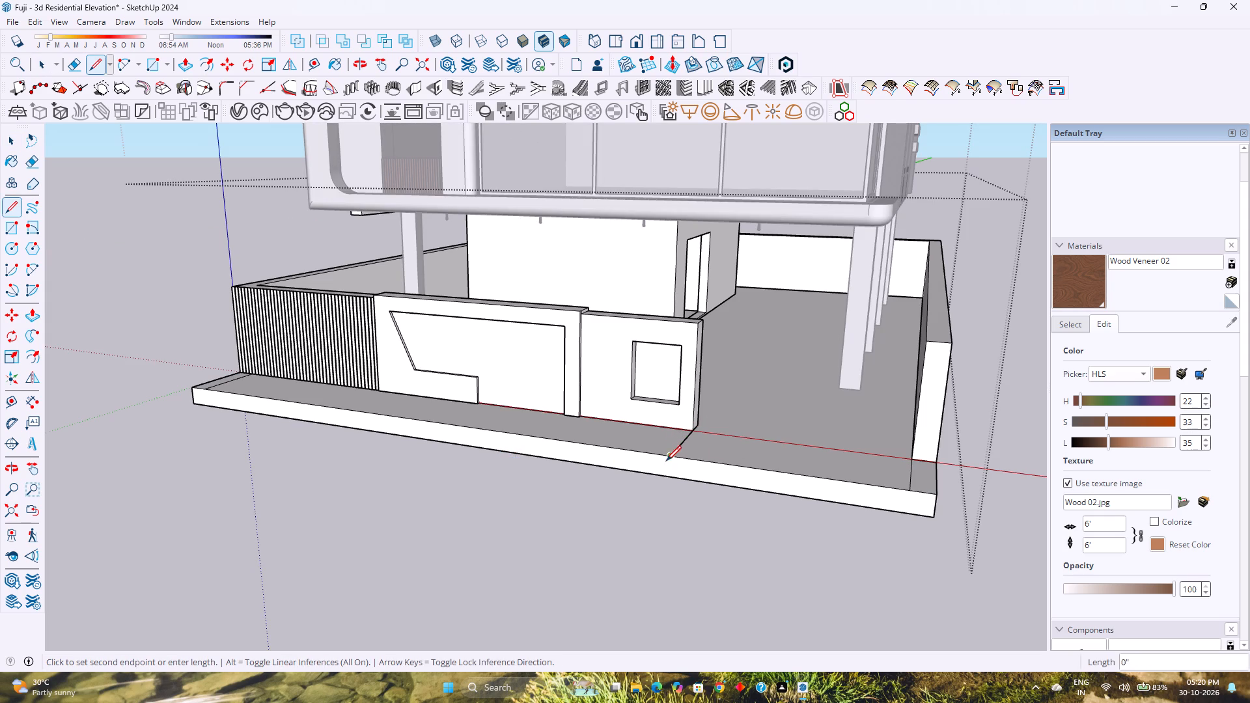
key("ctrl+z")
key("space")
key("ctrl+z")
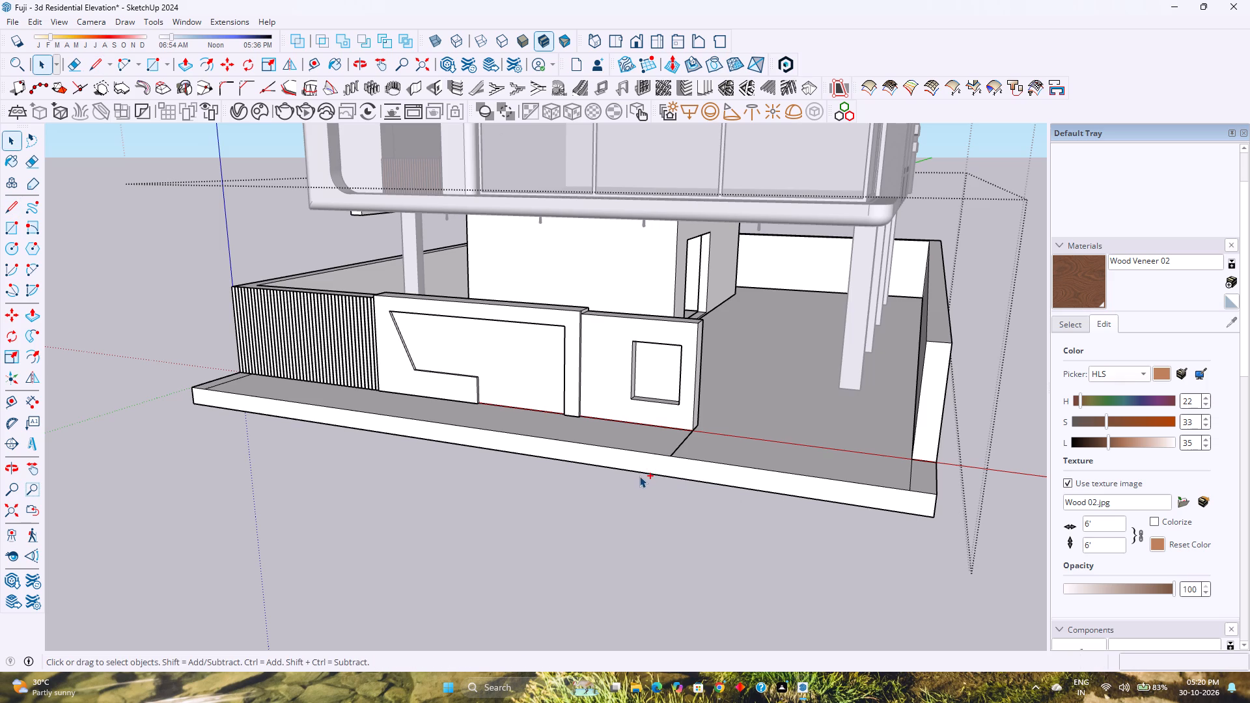
Outline the slab section at the entrance gap with a 4' line from the front wall's end to the front edge and a 10' line to the side wall.
left_click(694, 448)
middle_click_drag(693, 451, 639, 538)
middle_click(639, 538)
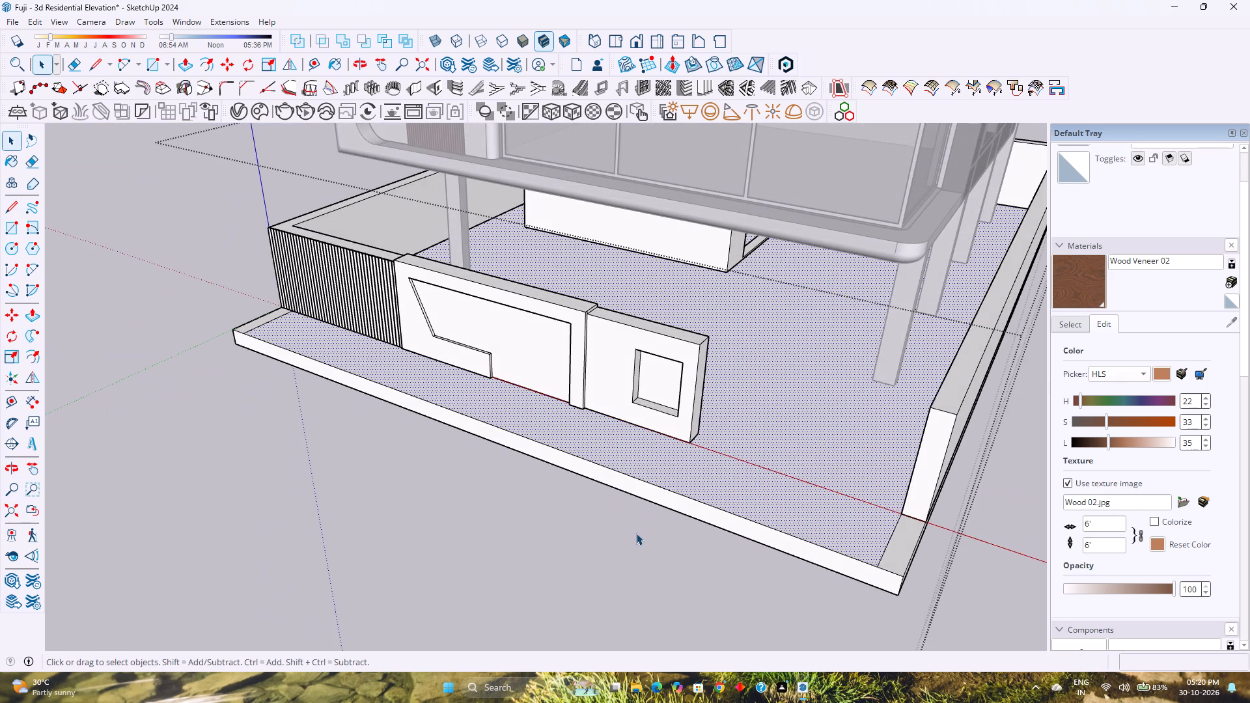
key("l")
left_click(685, 445)
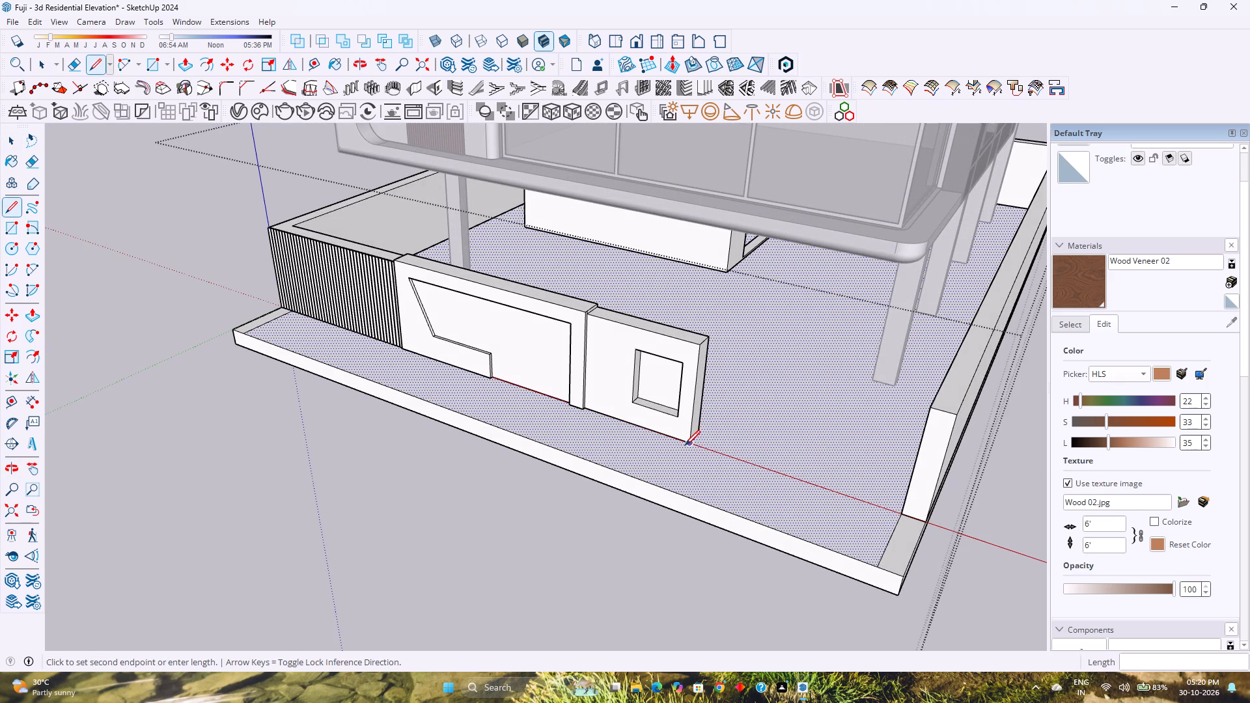
left_click(650, 486)
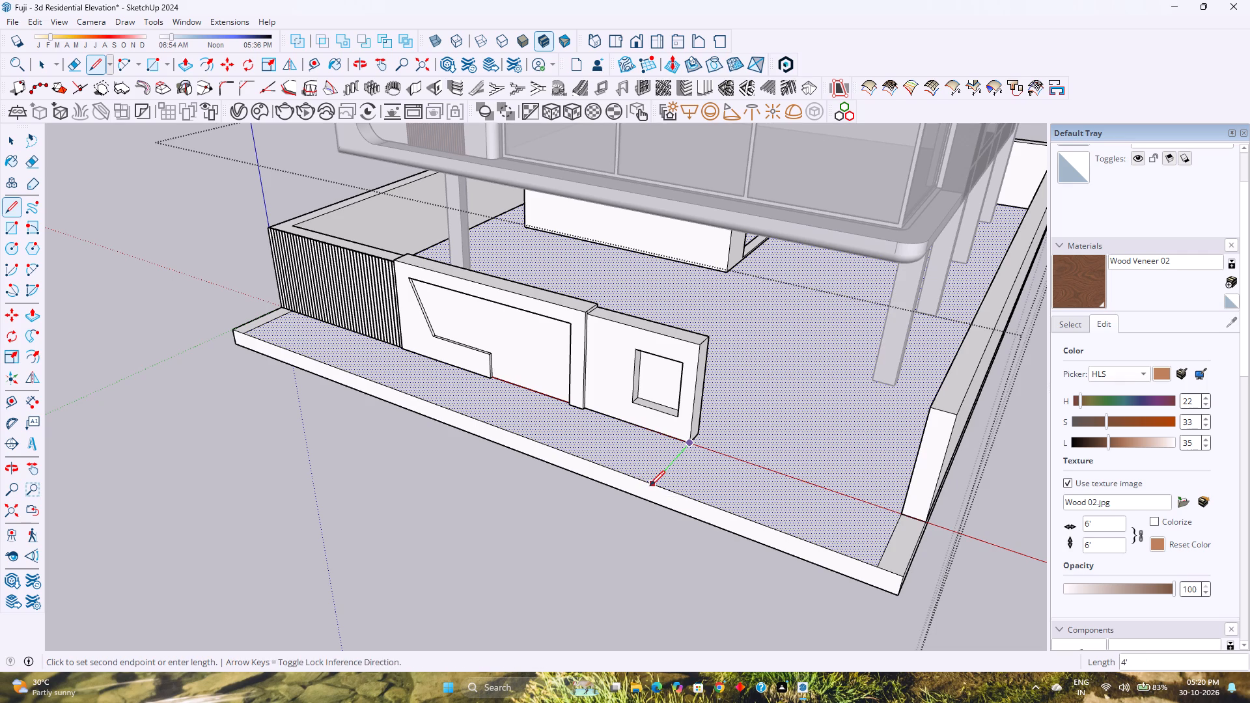
key("Escape")
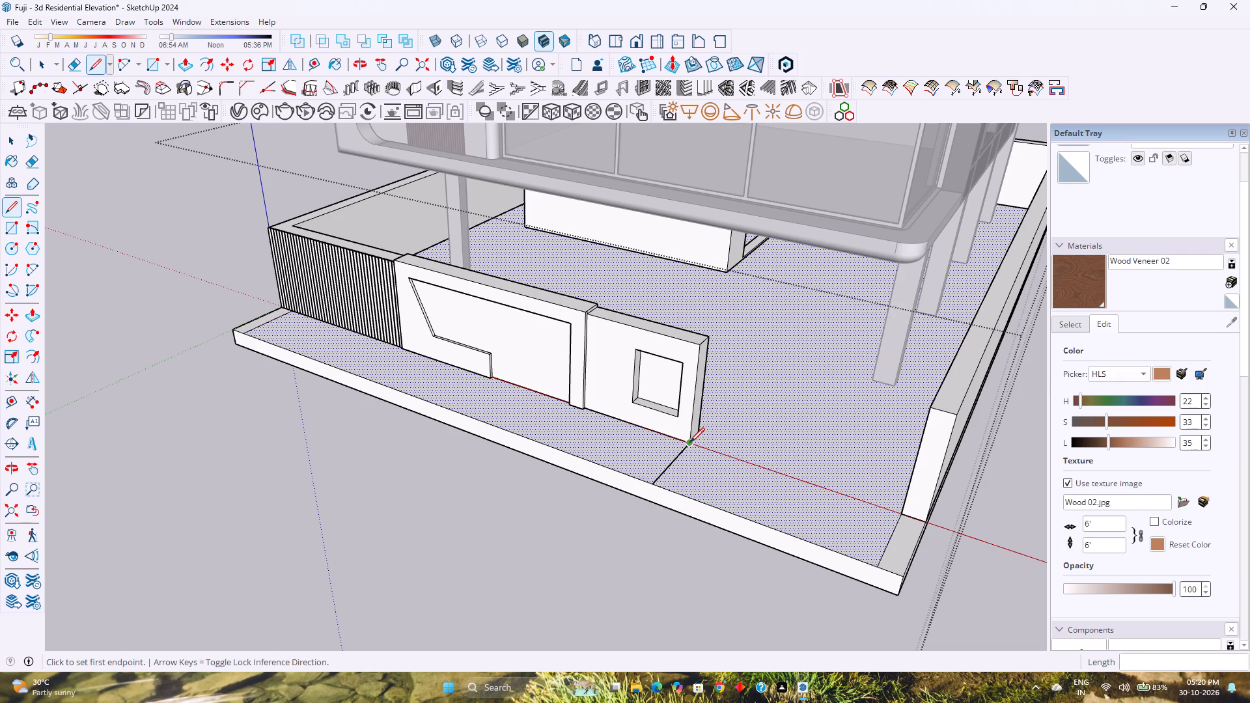
left_click(689, 443)
left_click(904, 512)
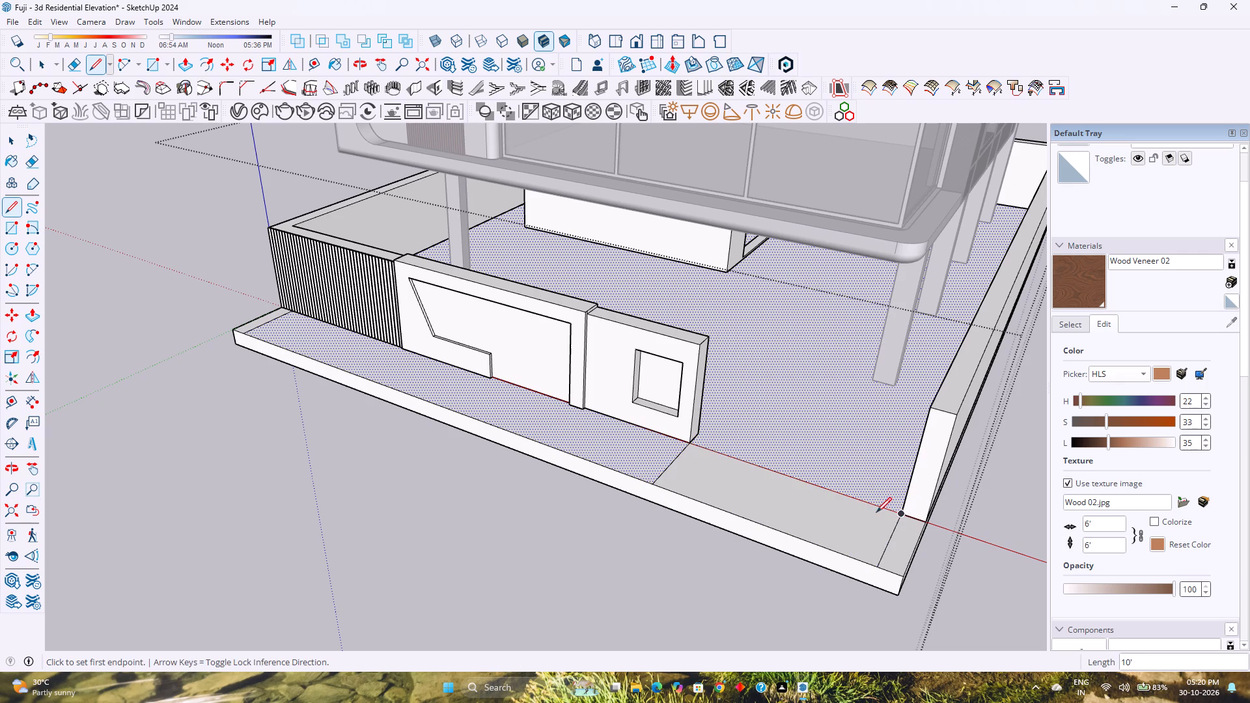
key("Escape")
Turn on back edges and examine how the slab extension meets the base of the louvred wall.
scroll(686, 519, "down", 1)
middle_click_drag(572, 512, 658, 549, "shift")
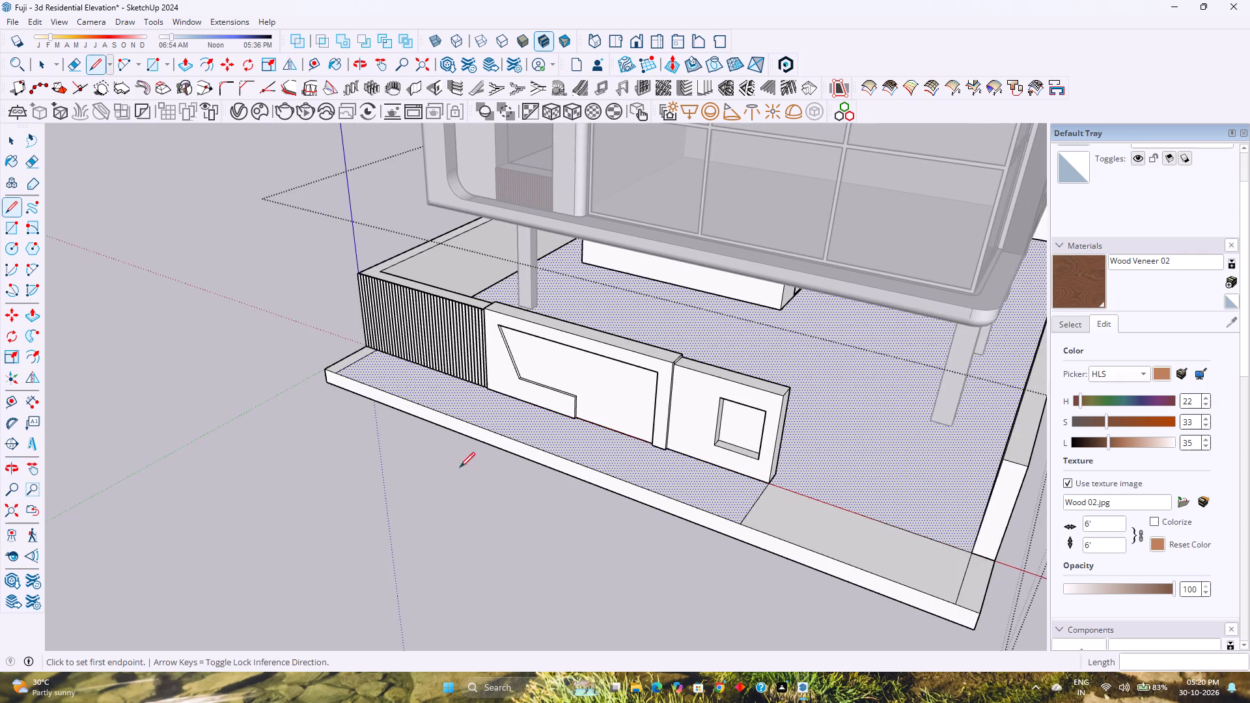
middle_click_drag(393, 439, 541, 470)
scroll(544, 420, "up", 13)
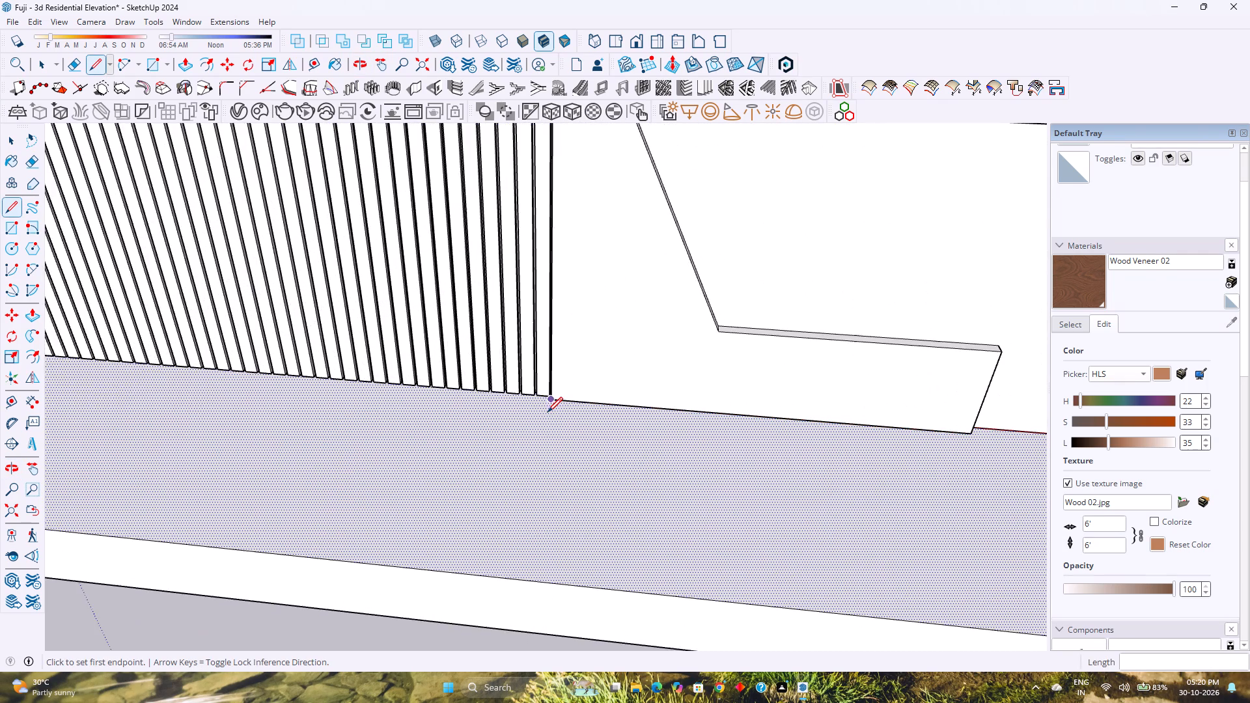
middle_click_drag(548, 412, 617, 534)
middle_click(617, 534)
scroll(546, 396, "up", 4)
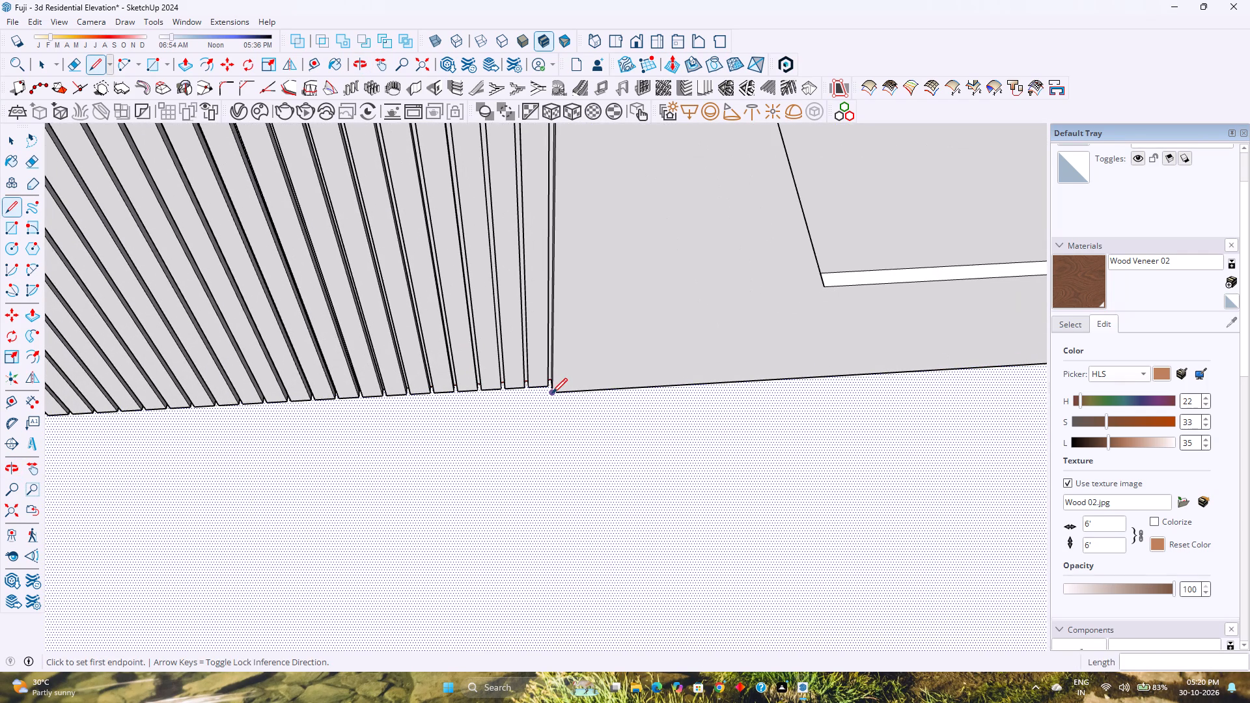
scroll(552, 393, "down", 7)
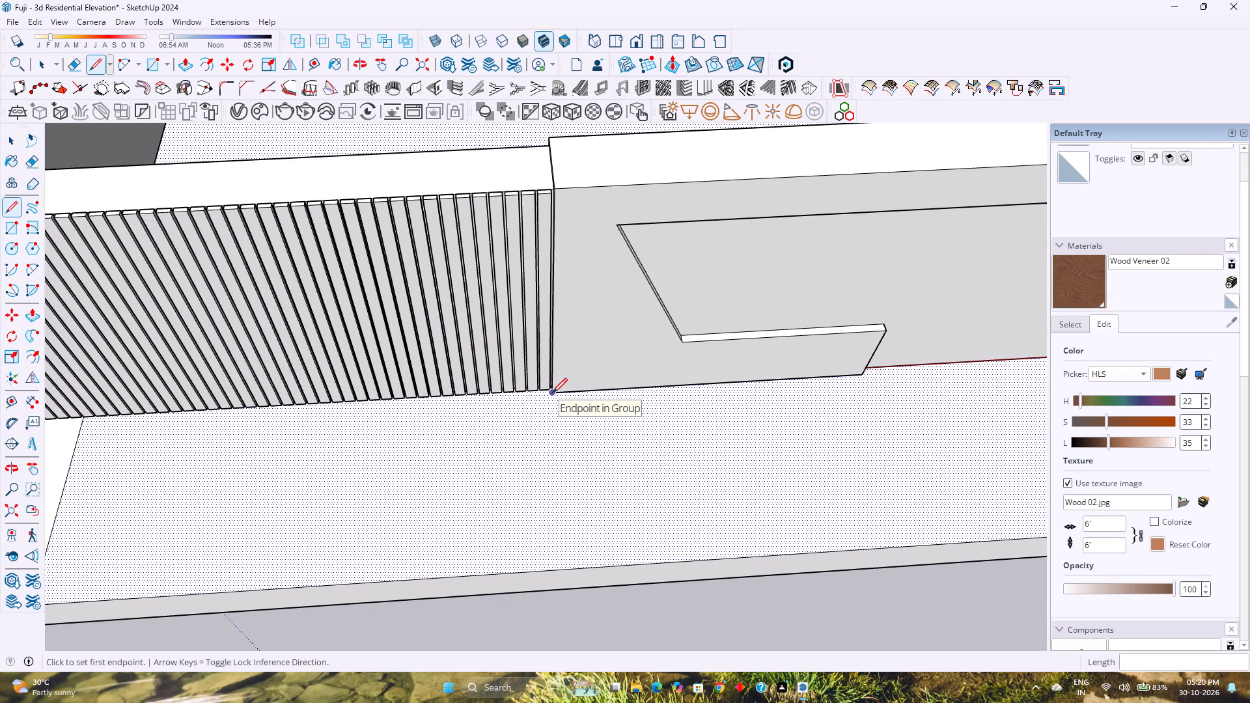
key("k")
scroll(552, 393, "up", 3)
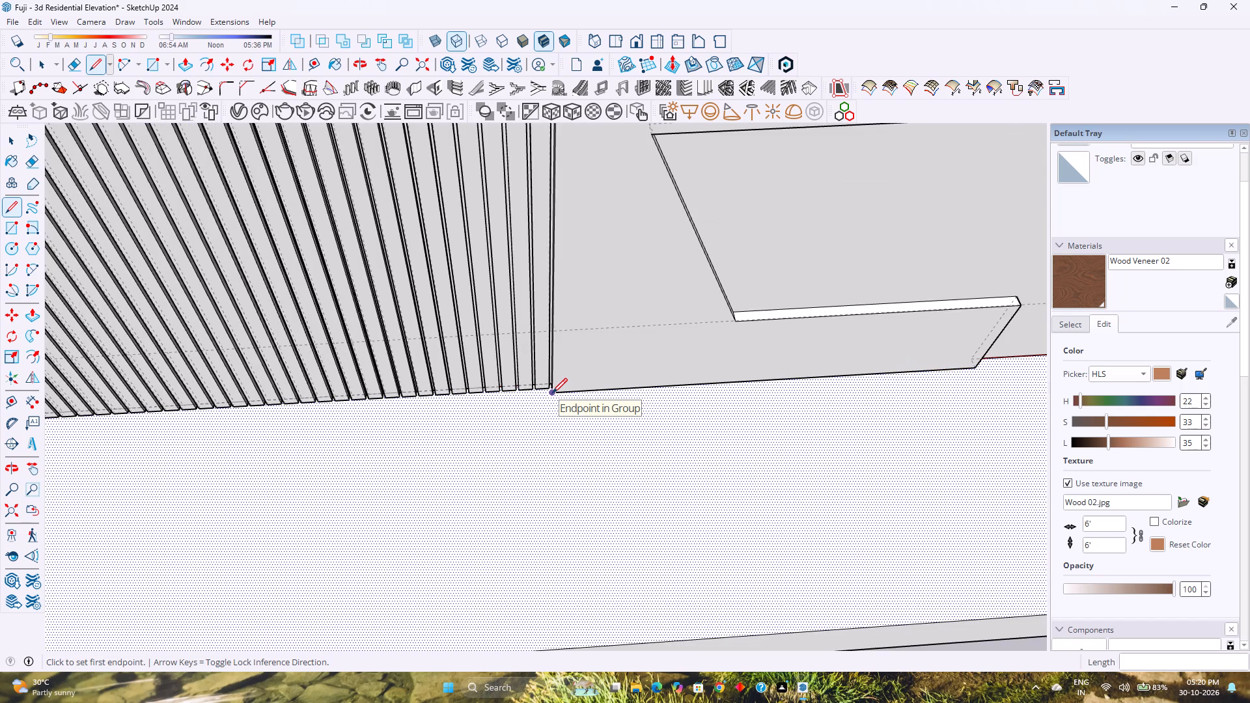
scroll(552, 393, "down", 1)
middle_click_drag(363, 398, 736, 361, "shift")
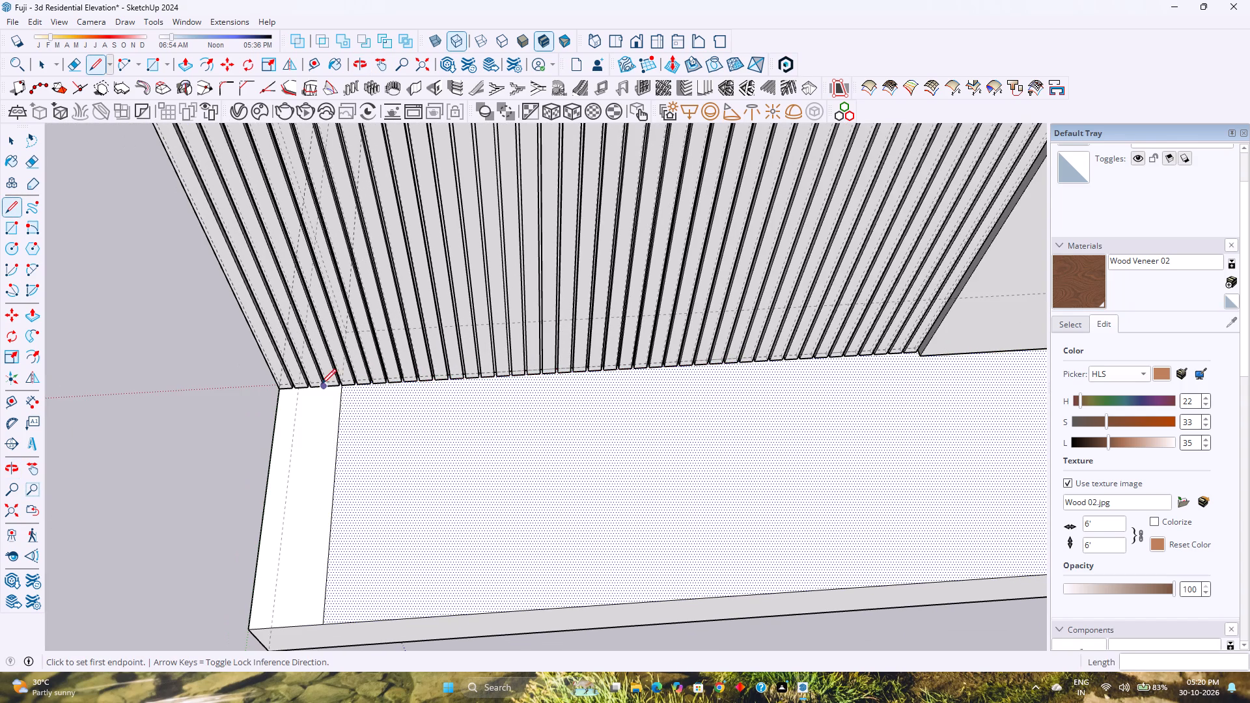
scroll(339, 385, "up", 6)
scroll(349, 386, "down", 14)
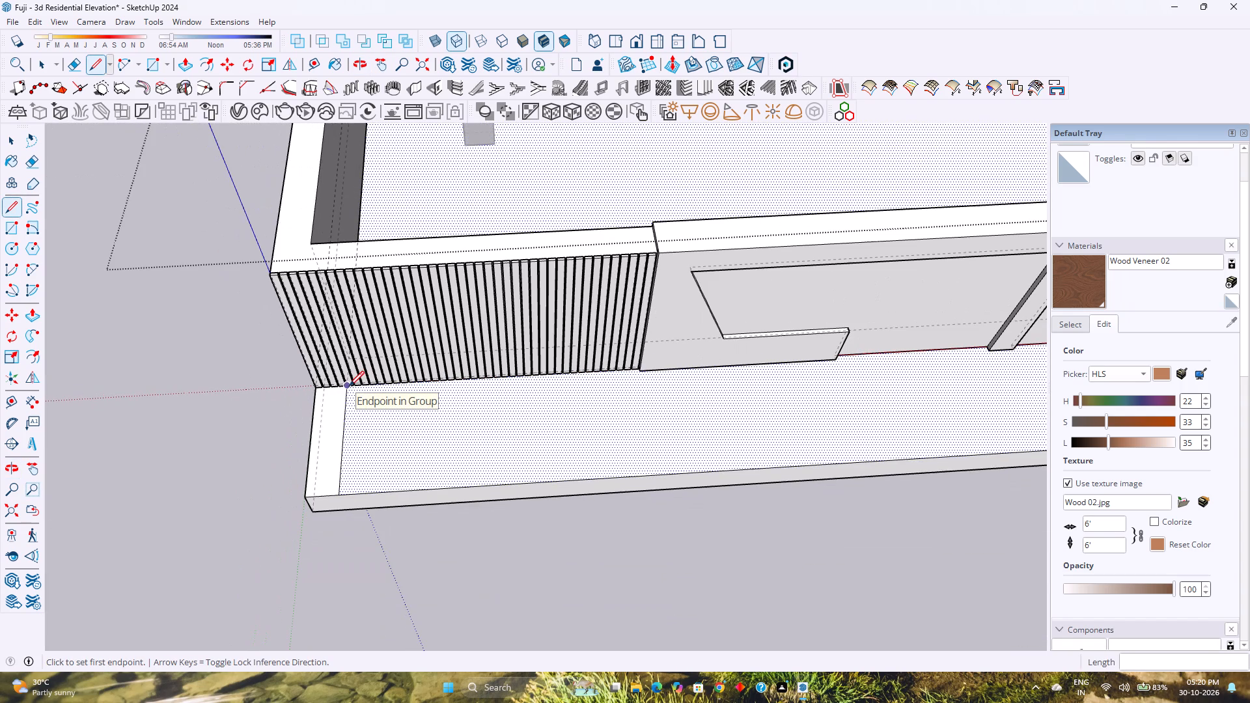
scroll(350, 389, "down", 5)
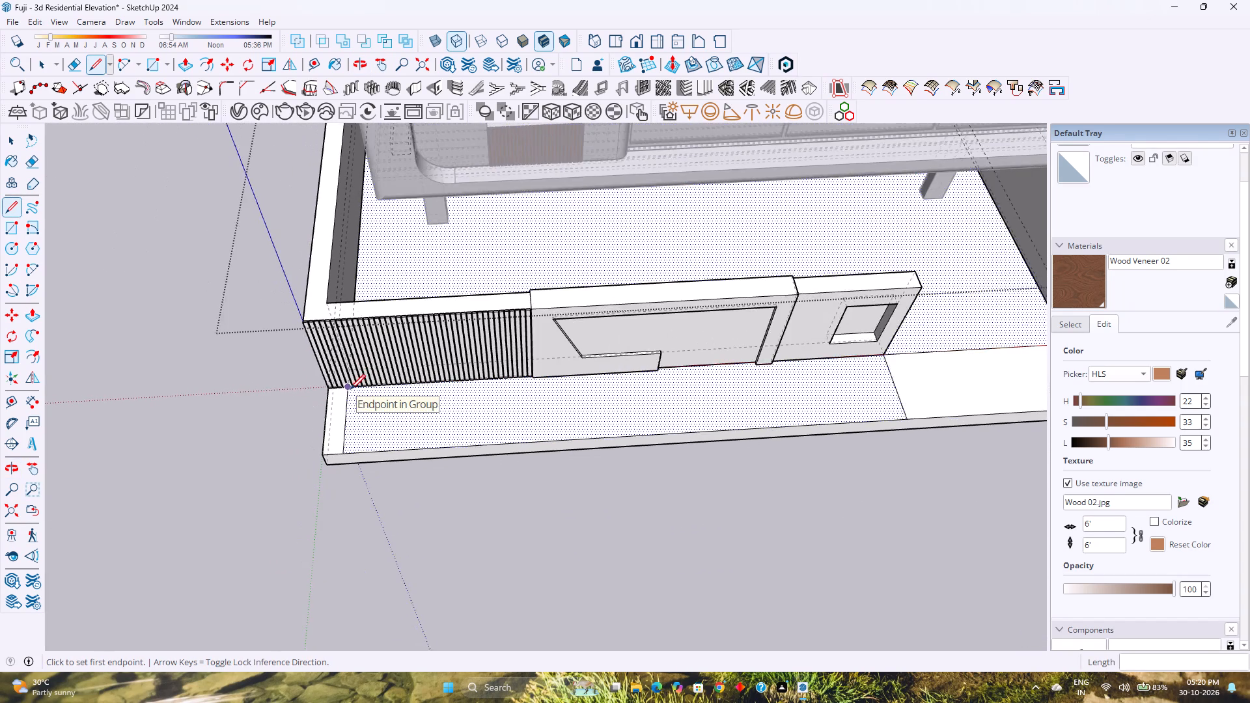
scroll(350, 389, "down", 1)
middle_click_drag(529, 419, 245, 476, "shift")
middle_click(245, 476, "shift")
key("Escape")
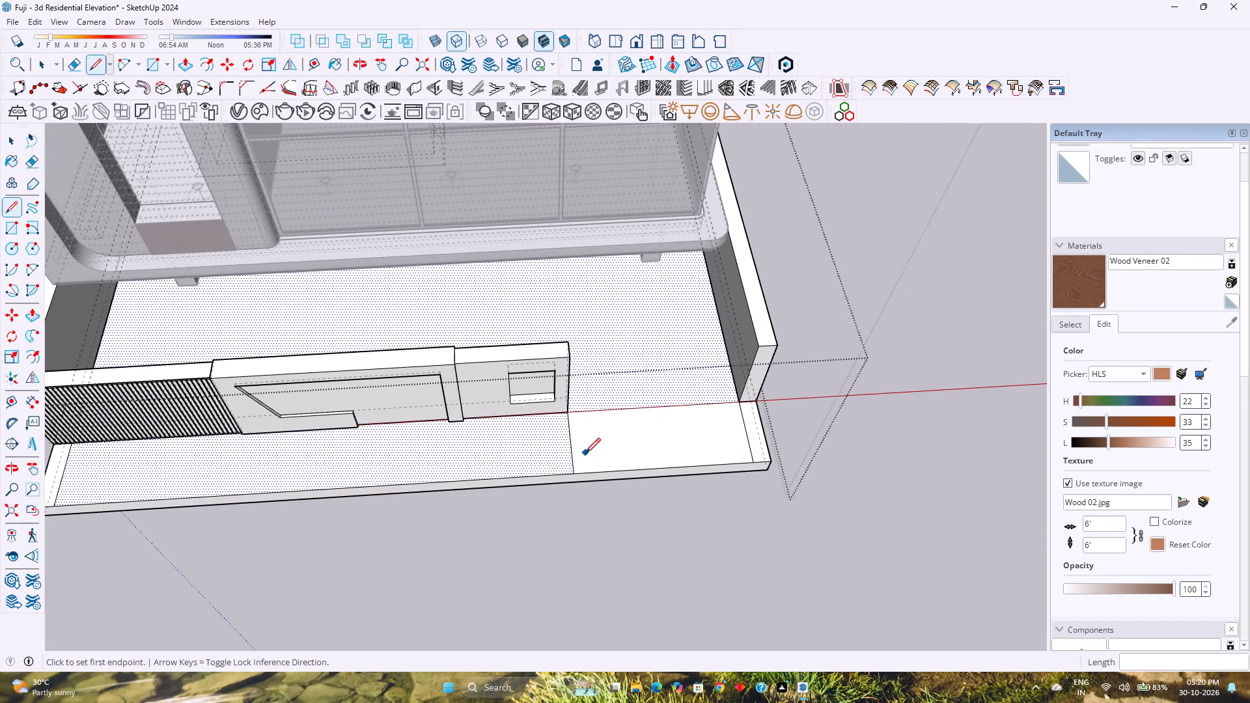
key("Escape")
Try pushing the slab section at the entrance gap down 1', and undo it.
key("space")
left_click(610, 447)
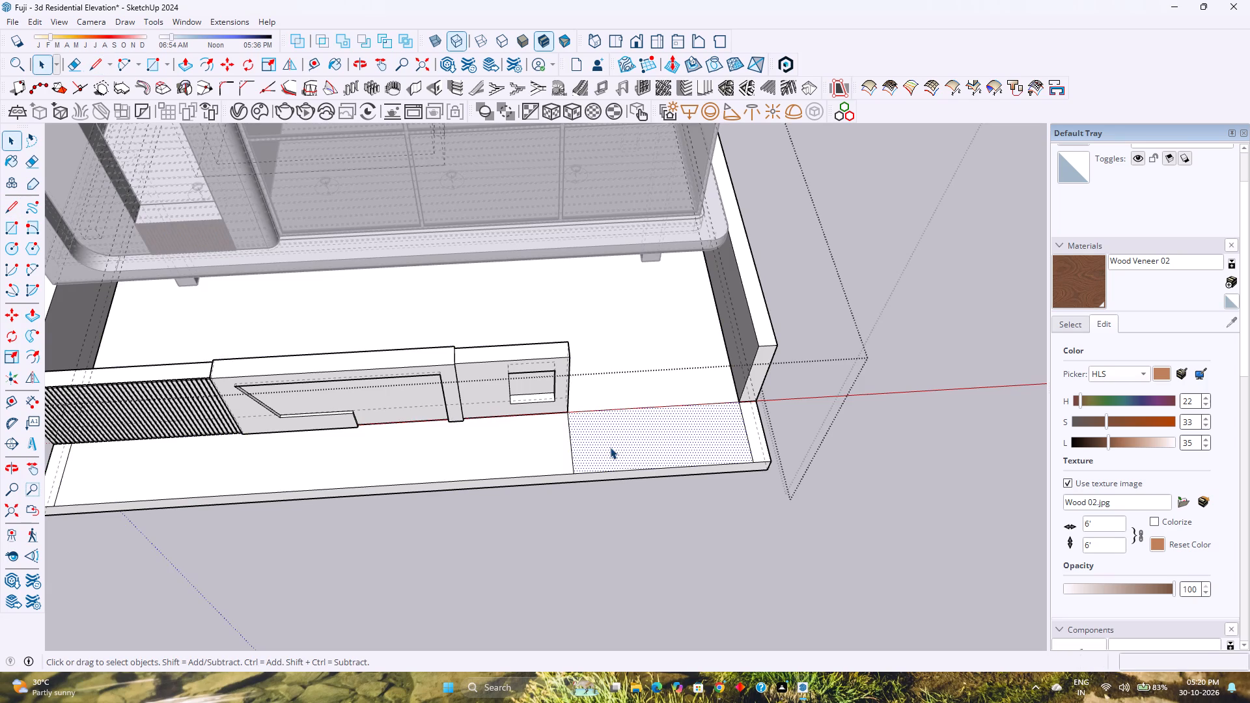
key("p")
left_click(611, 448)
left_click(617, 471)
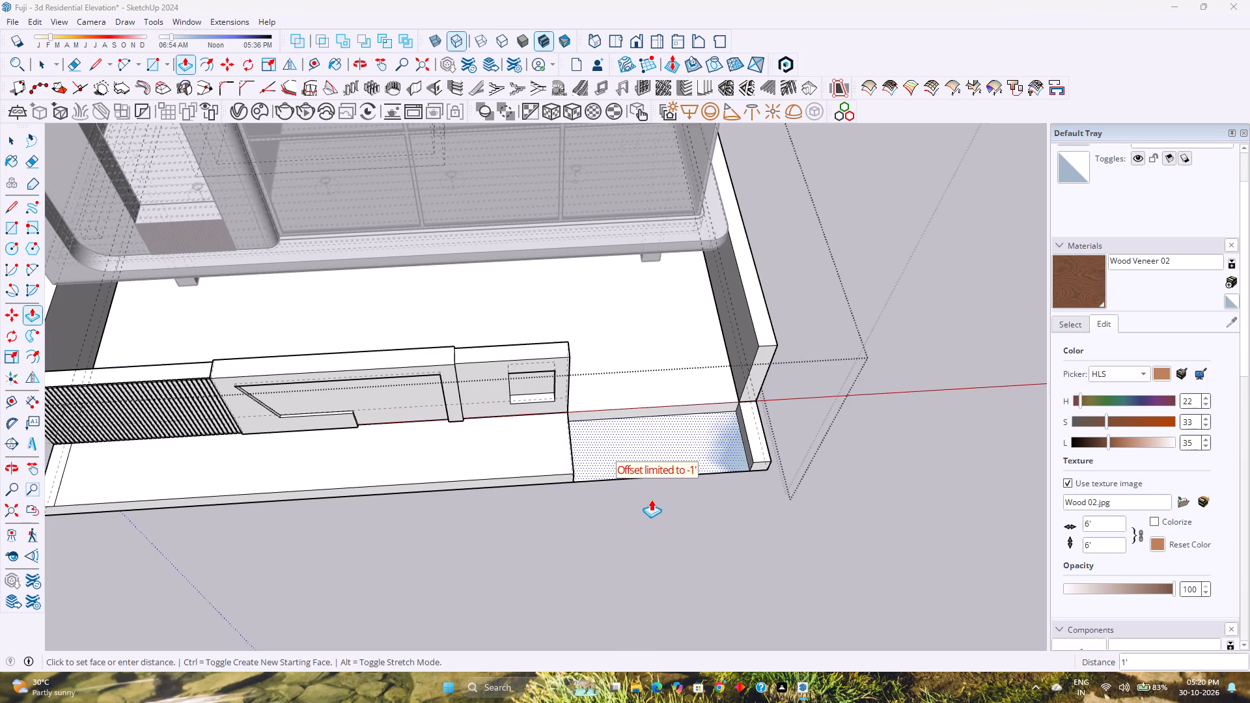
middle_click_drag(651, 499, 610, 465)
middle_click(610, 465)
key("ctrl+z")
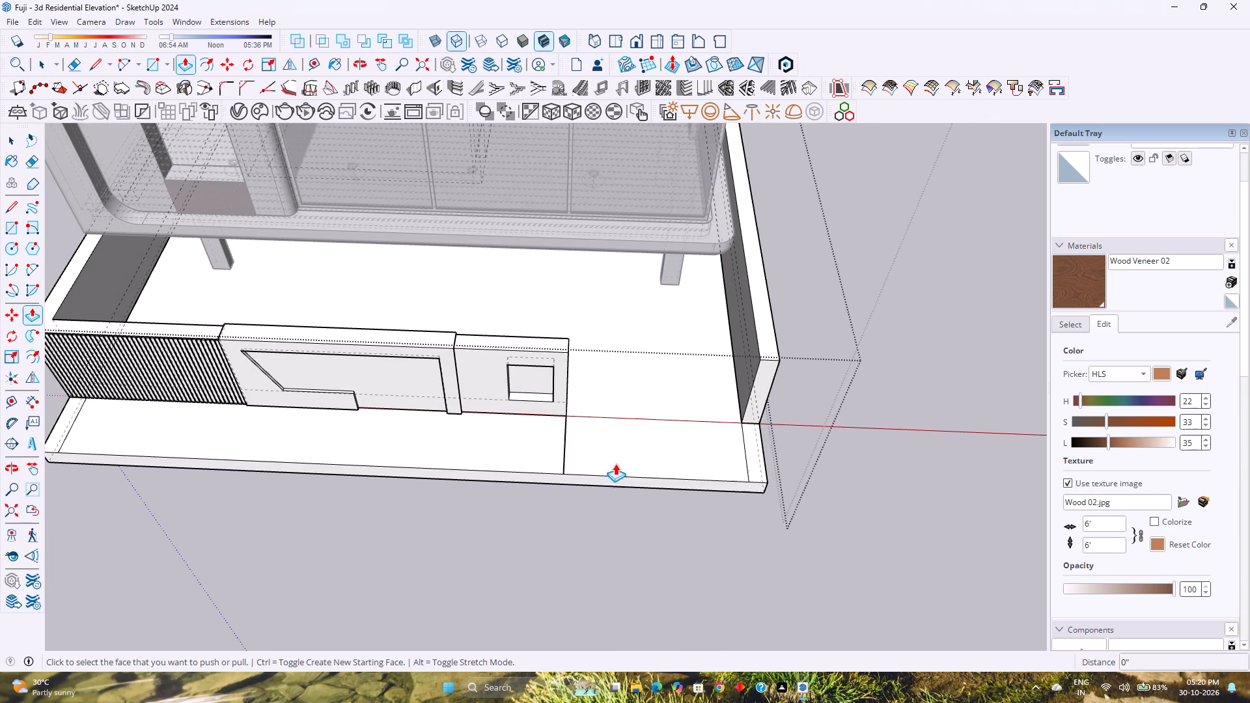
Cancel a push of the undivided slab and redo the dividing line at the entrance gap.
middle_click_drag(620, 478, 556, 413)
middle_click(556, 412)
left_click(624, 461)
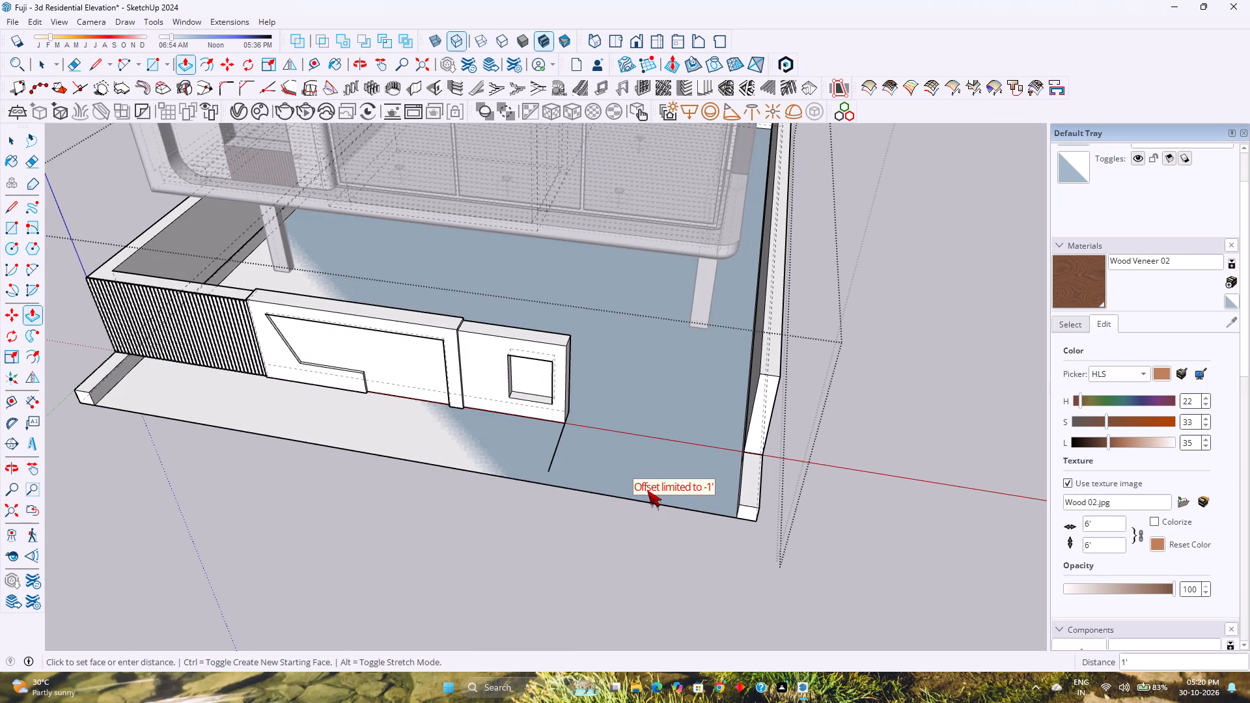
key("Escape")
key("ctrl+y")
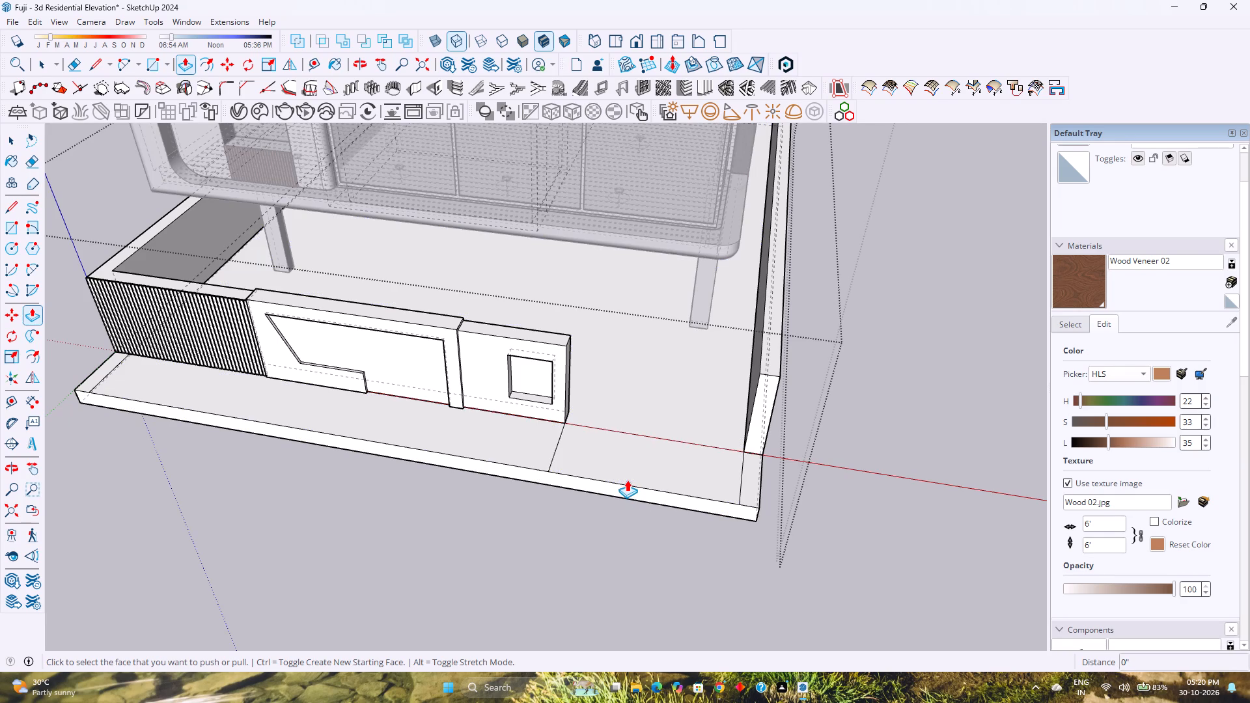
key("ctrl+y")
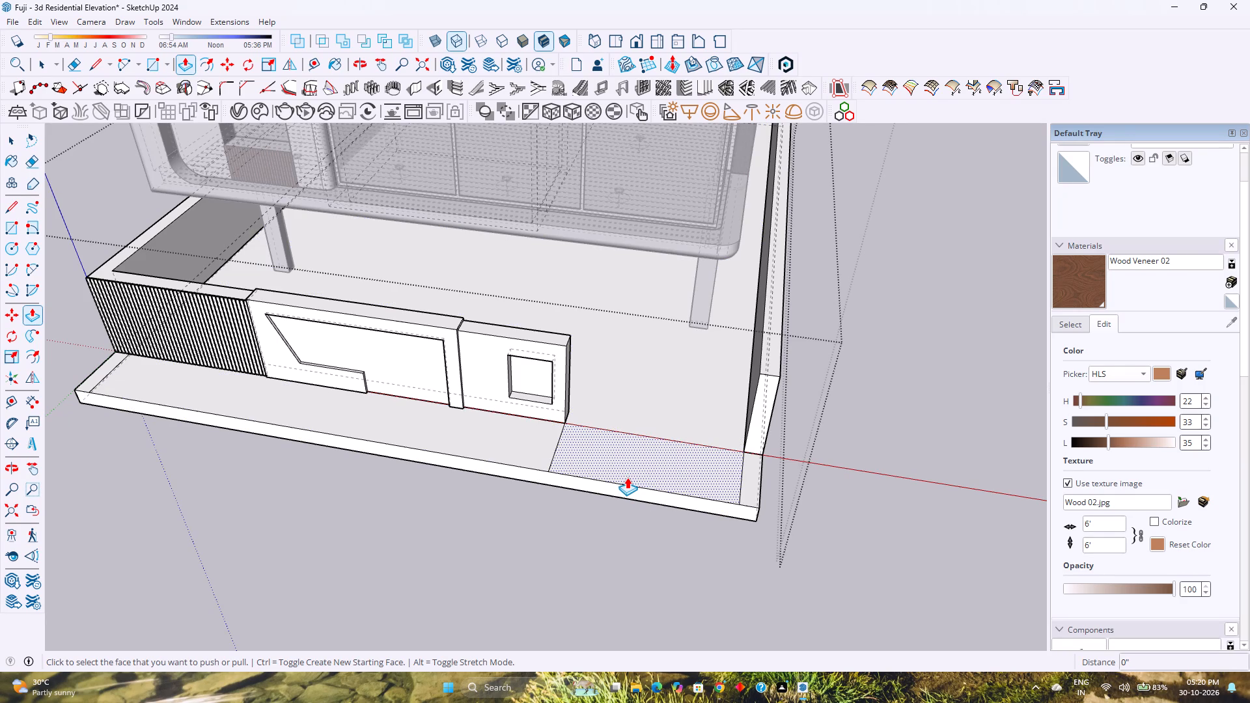
Push the 10' by 4' slab section at the entrance gap down 1' to cut it away.
left_click(637, 471)
middle_click_drag(687, 507, 604, 404)
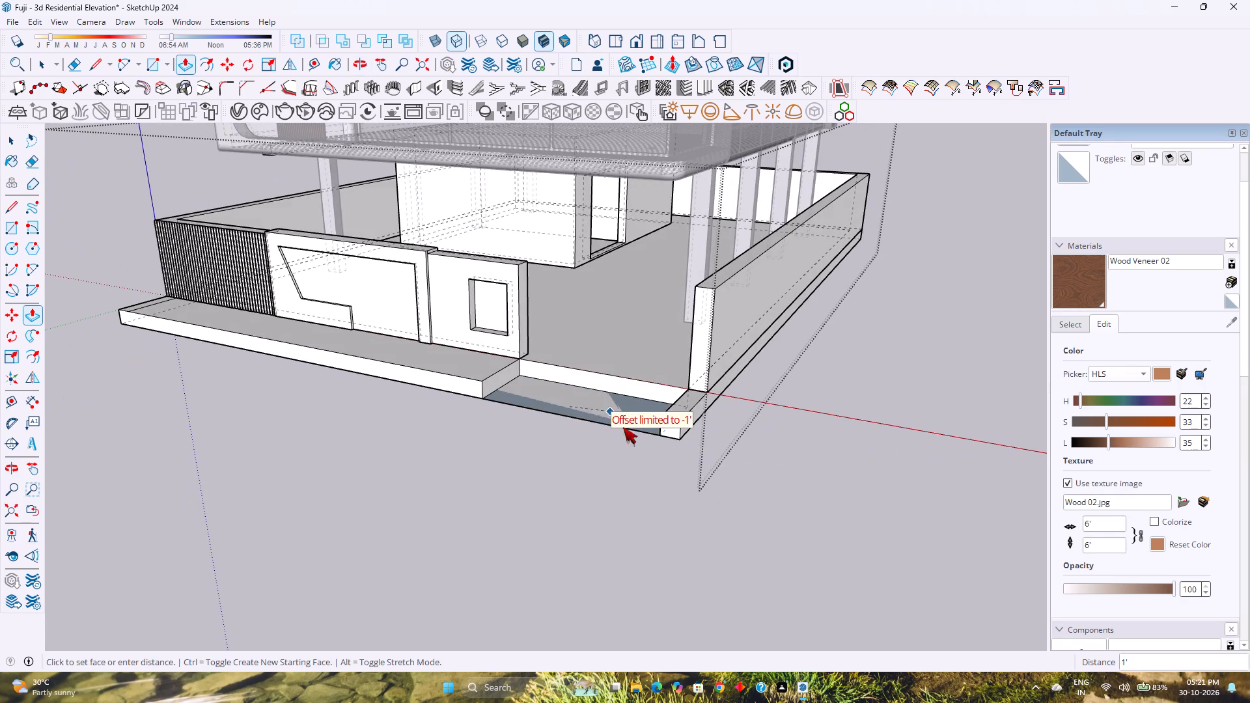
left_click(661, 439)
scroll(590, 428, "down", 2)
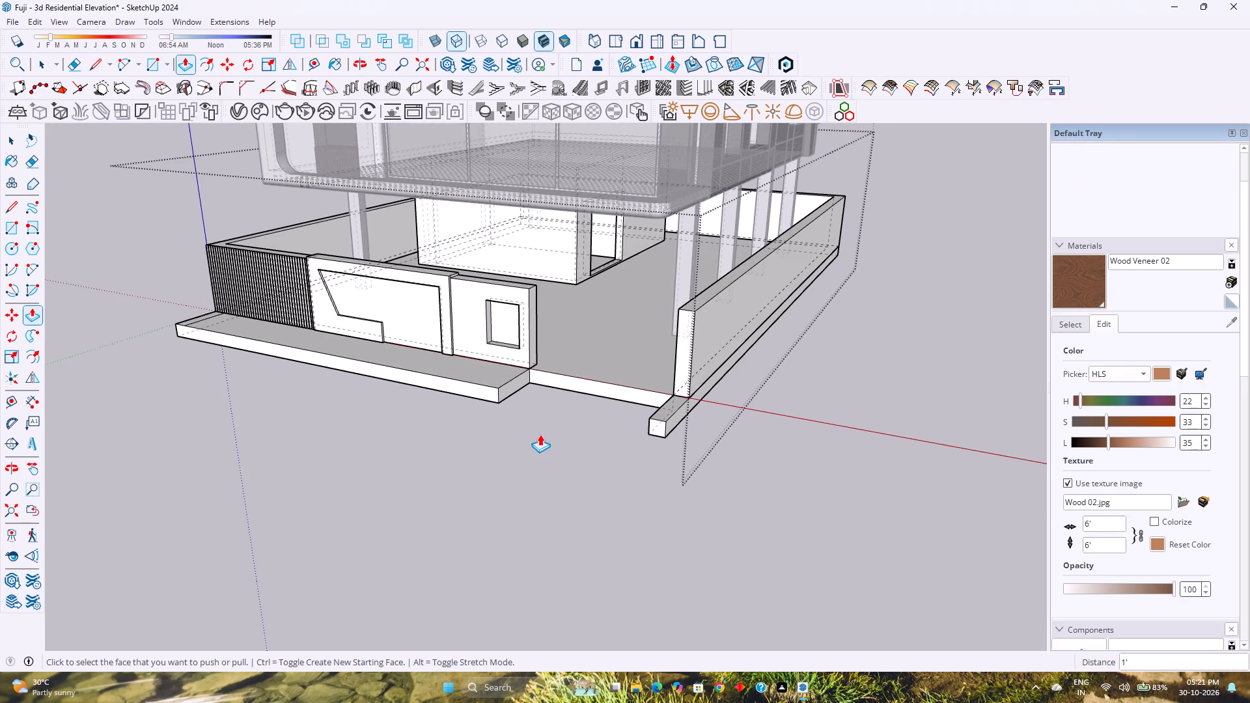
middle_click_drag(447, 434, 611, 469, "shift")
middle_click(611, 469, "shift")
key("space")
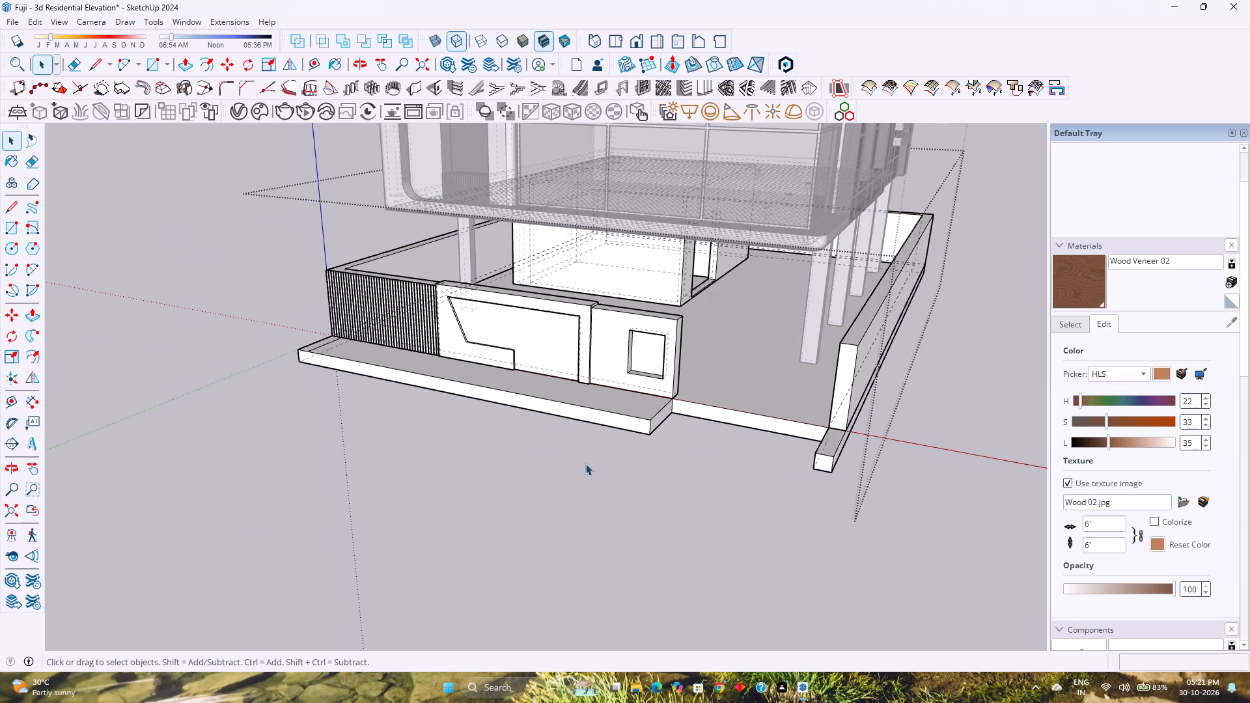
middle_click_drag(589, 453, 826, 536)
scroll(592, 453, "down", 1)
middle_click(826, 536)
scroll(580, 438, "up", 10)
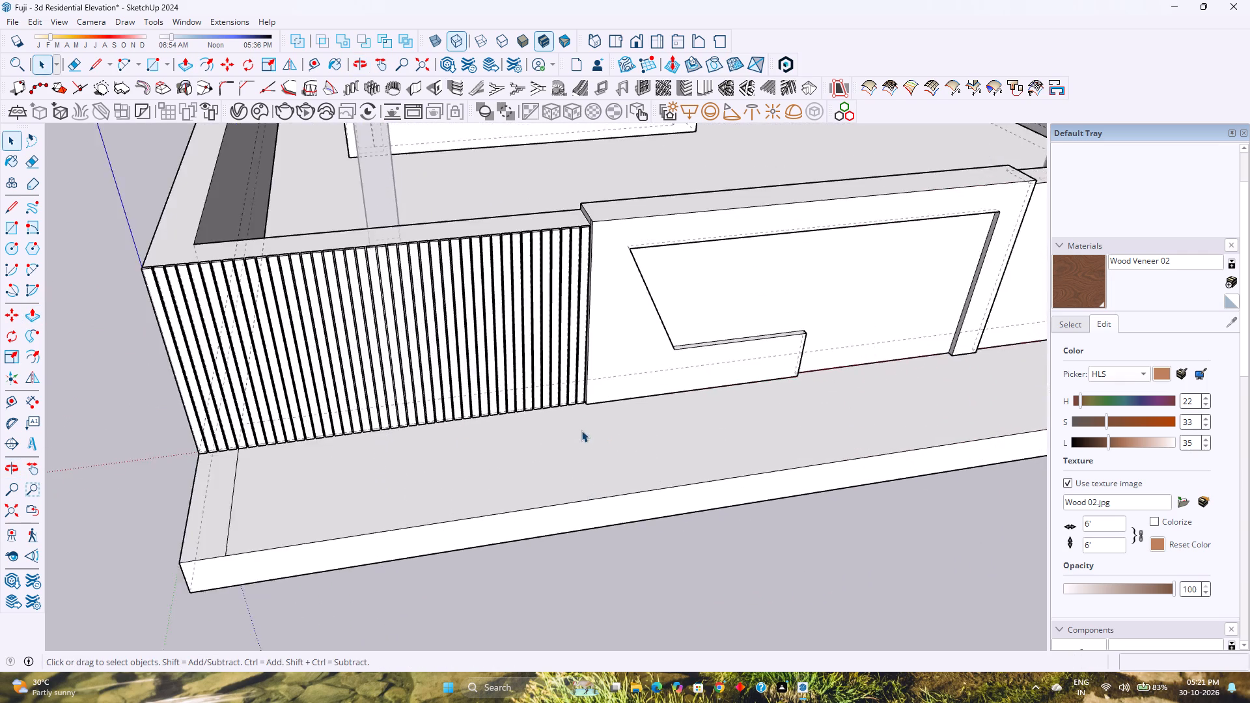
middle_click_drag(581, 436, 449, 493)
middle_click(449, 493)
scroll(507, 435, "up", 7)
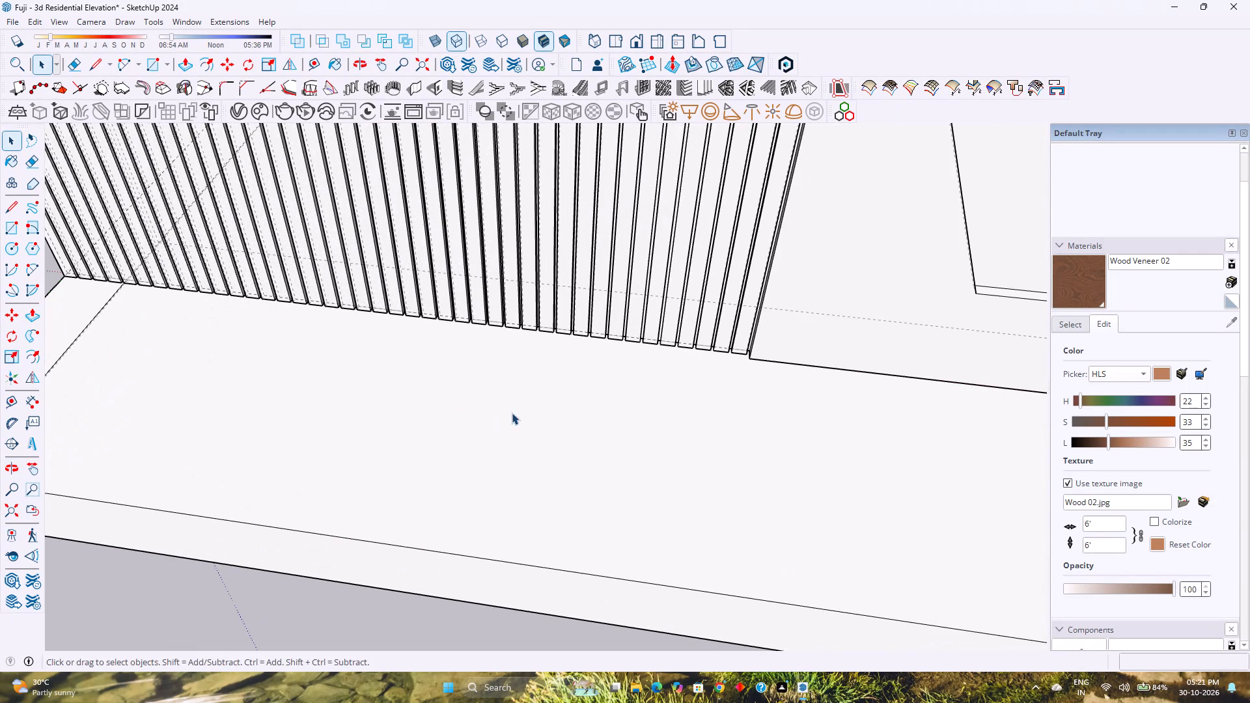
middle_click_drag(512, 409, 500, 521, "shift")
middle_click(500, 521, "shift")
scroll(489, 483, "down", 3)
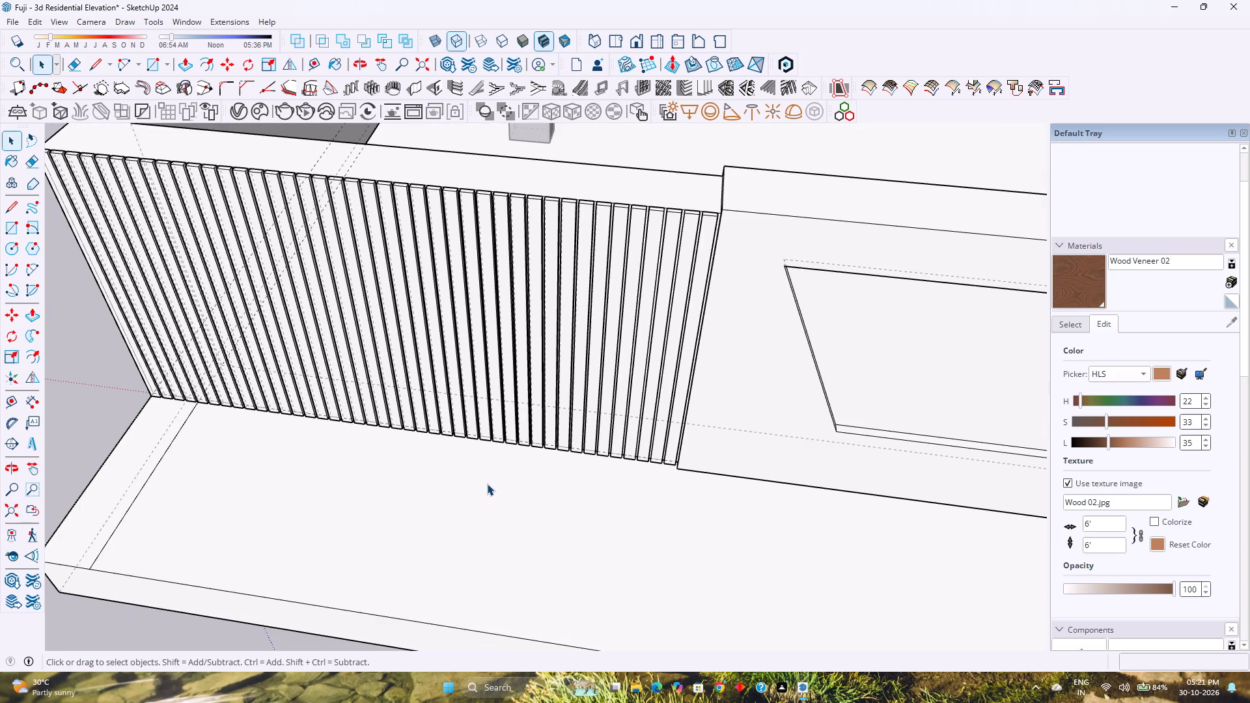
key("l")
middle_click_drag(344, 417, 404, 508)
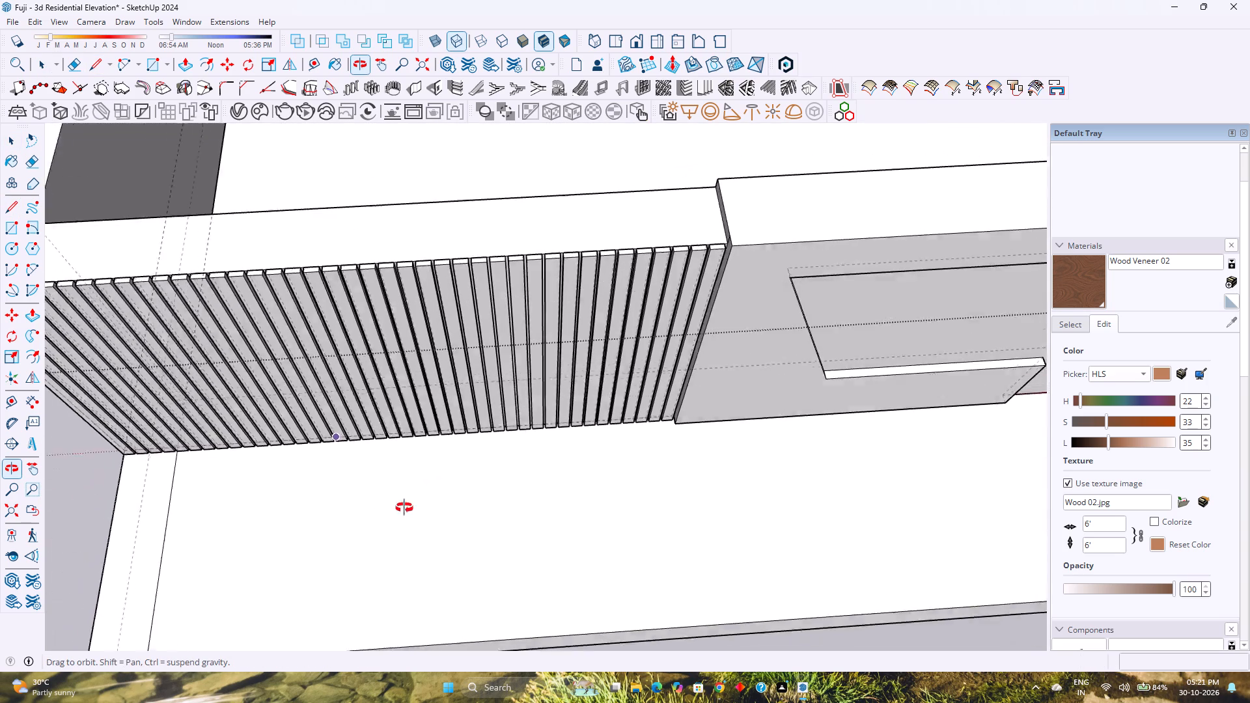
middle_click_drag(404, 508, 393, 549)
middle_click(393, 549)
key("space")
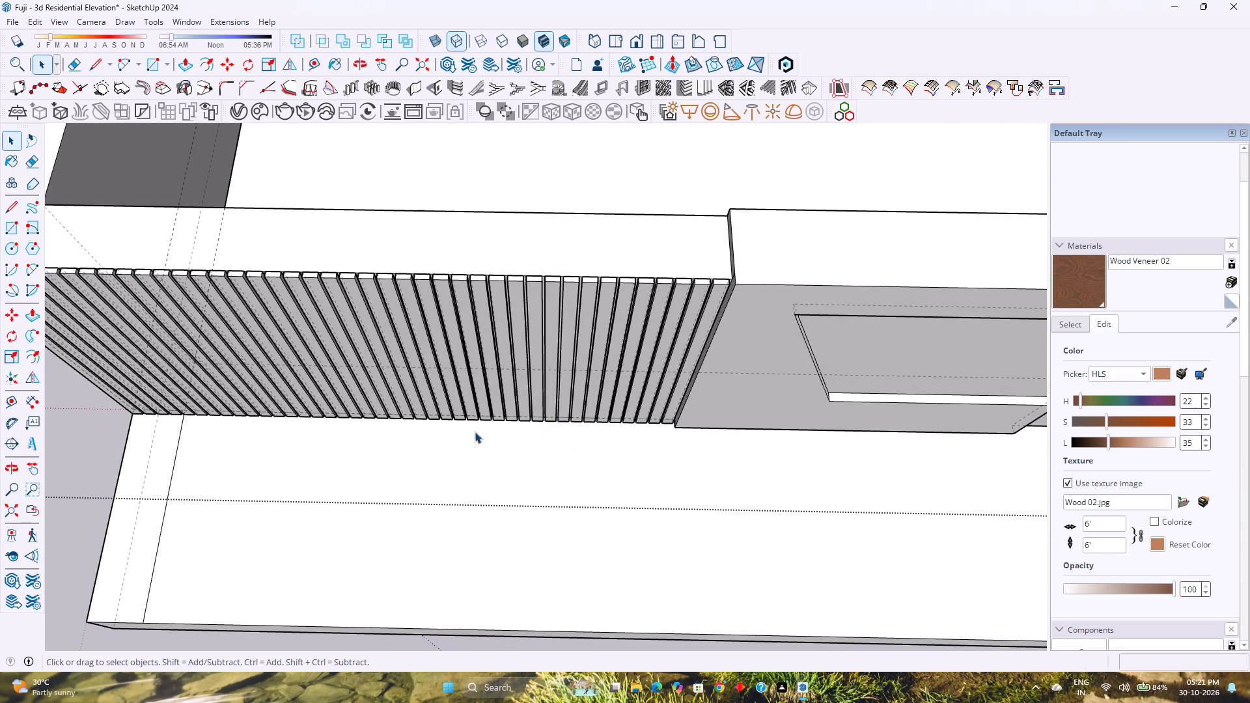
Copy the dividing line near the slab's outer end 9' 6" along the slab to the end of the louvred panel.
left_click(161, 524)
key("m")
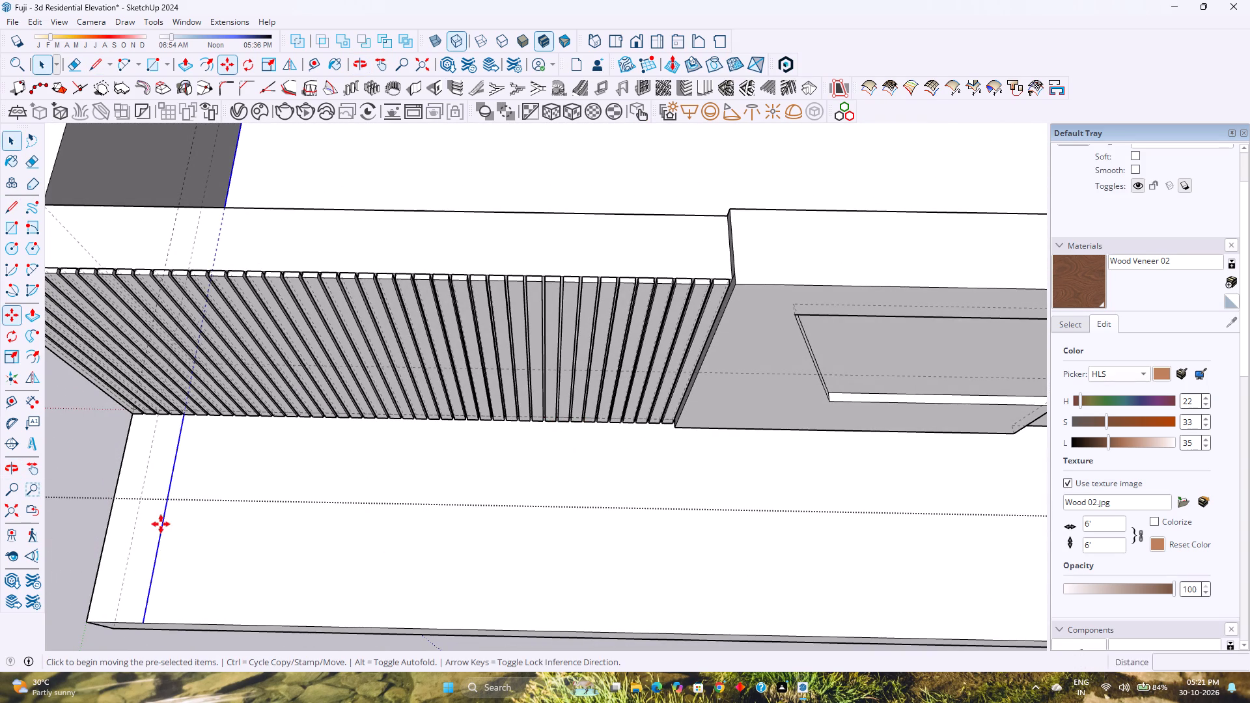
left_click(142, 620)
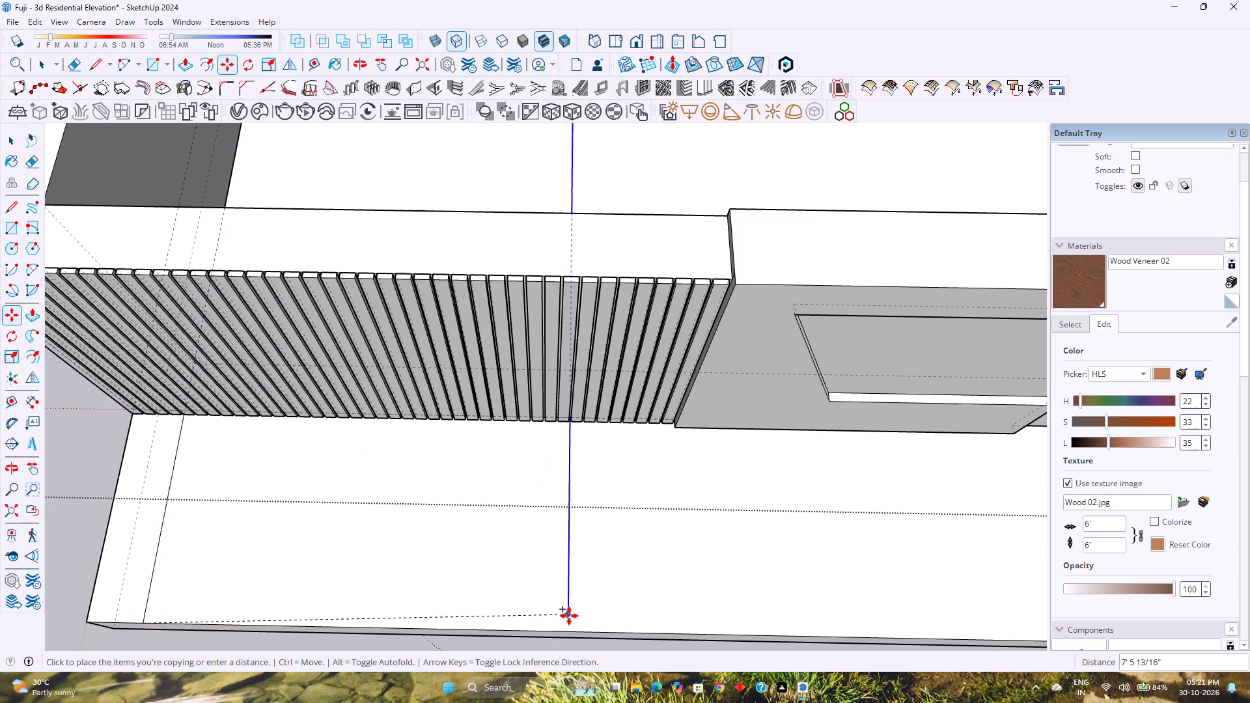
scroll(596, 625, "down", 7)
middle_click_drag(596, 625, 553, 564, "shift")
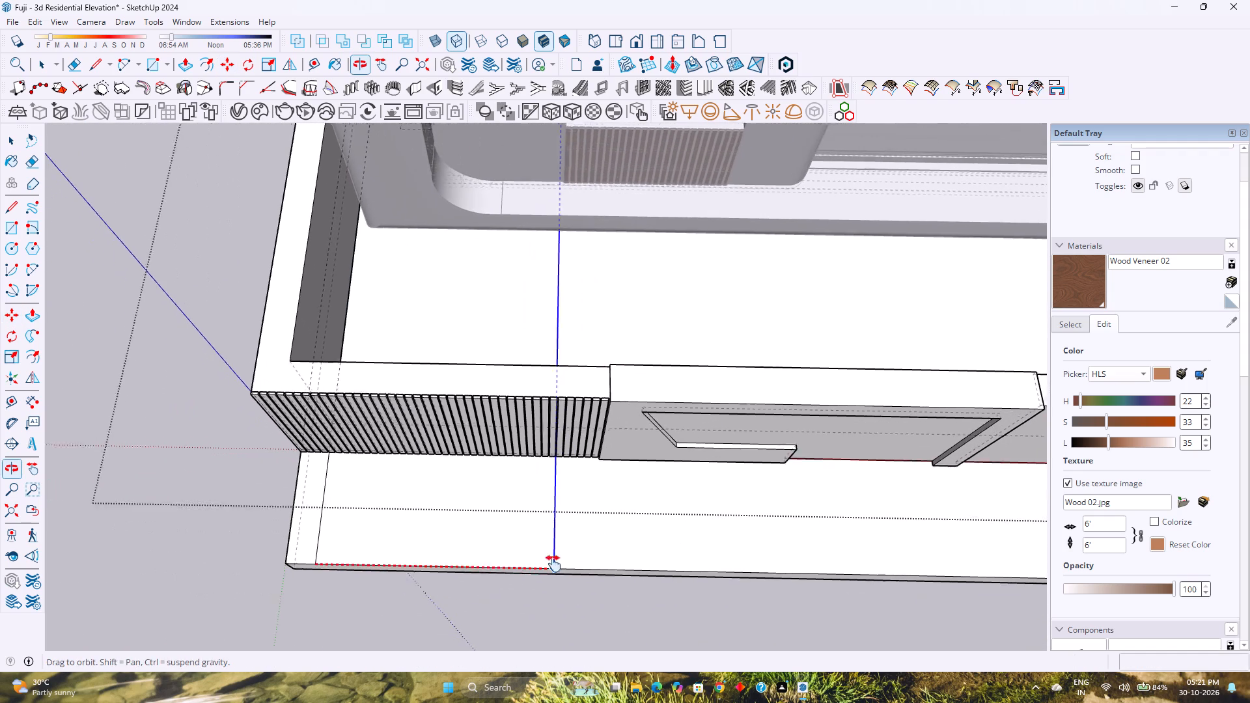
middle_click_drag(553, 564, 551, 560, "shift")
middle_click(551, 560, "shift")
key("Right")
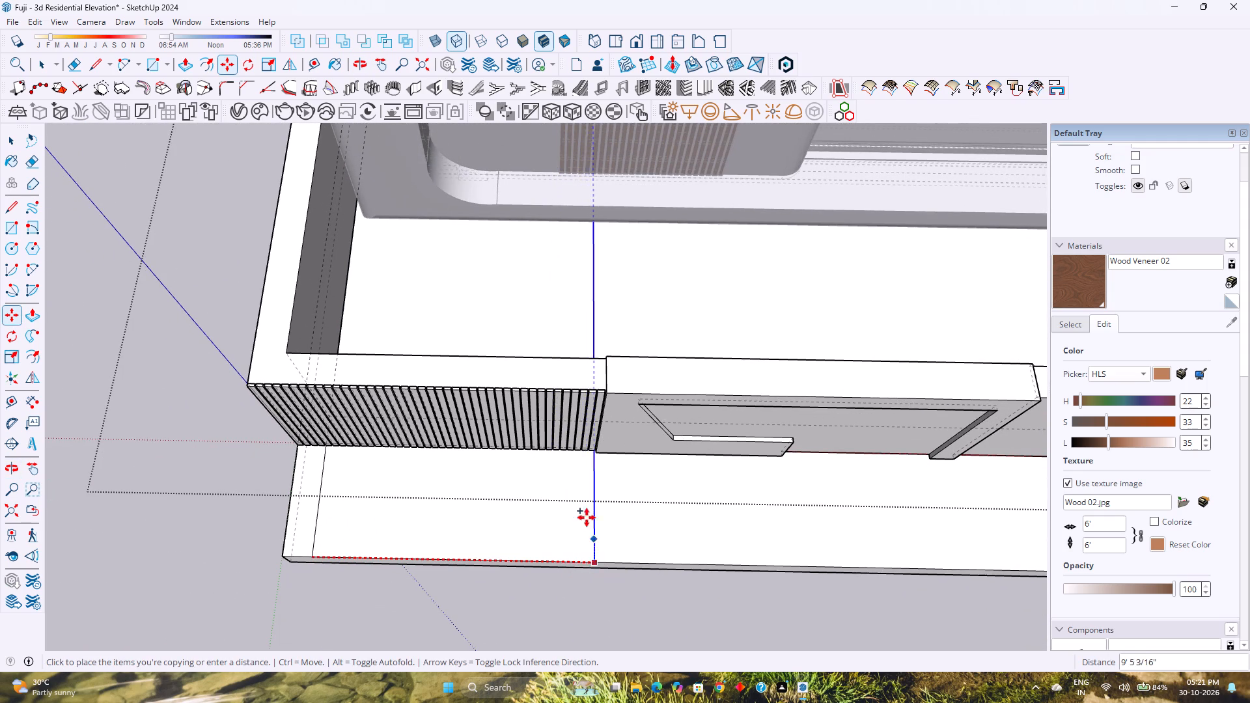
left_click(600, 453)
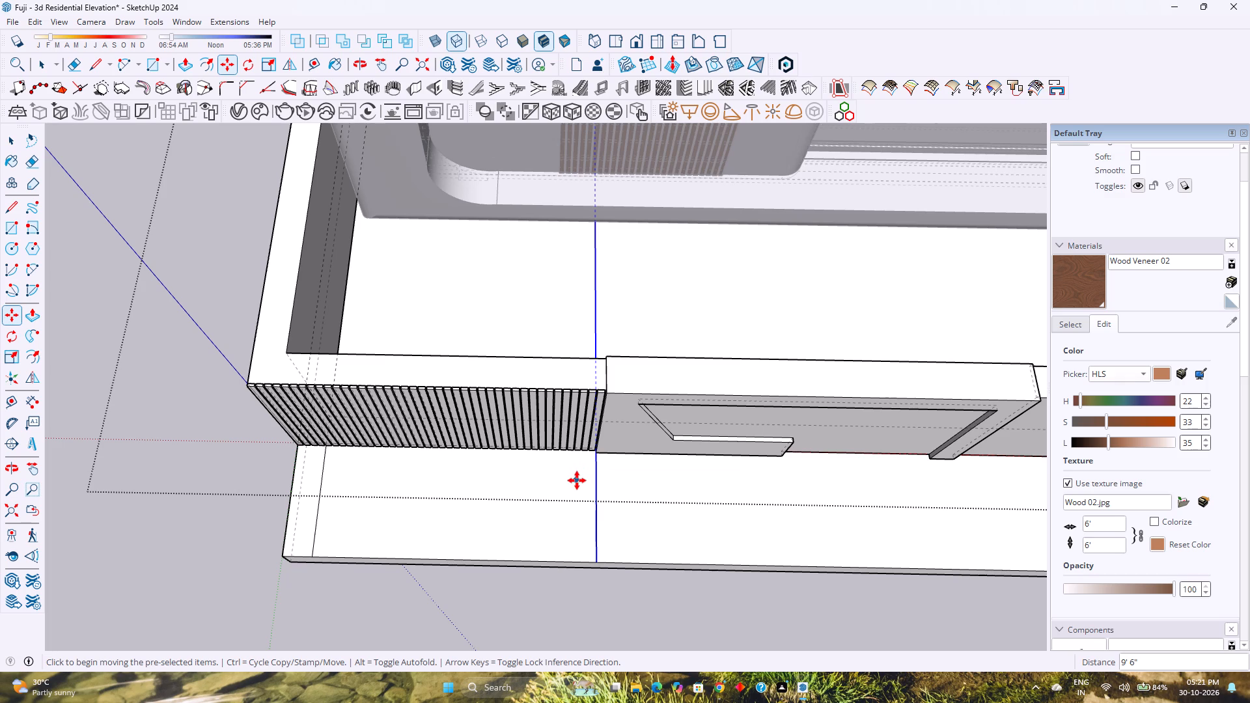
key("space")
key("Escape")
Reopen the wall and slab group and draw a 9' 6" line along the louvre base between the two dividing lines.
middle_click_drag(626, 500, 639, 562, "shift")
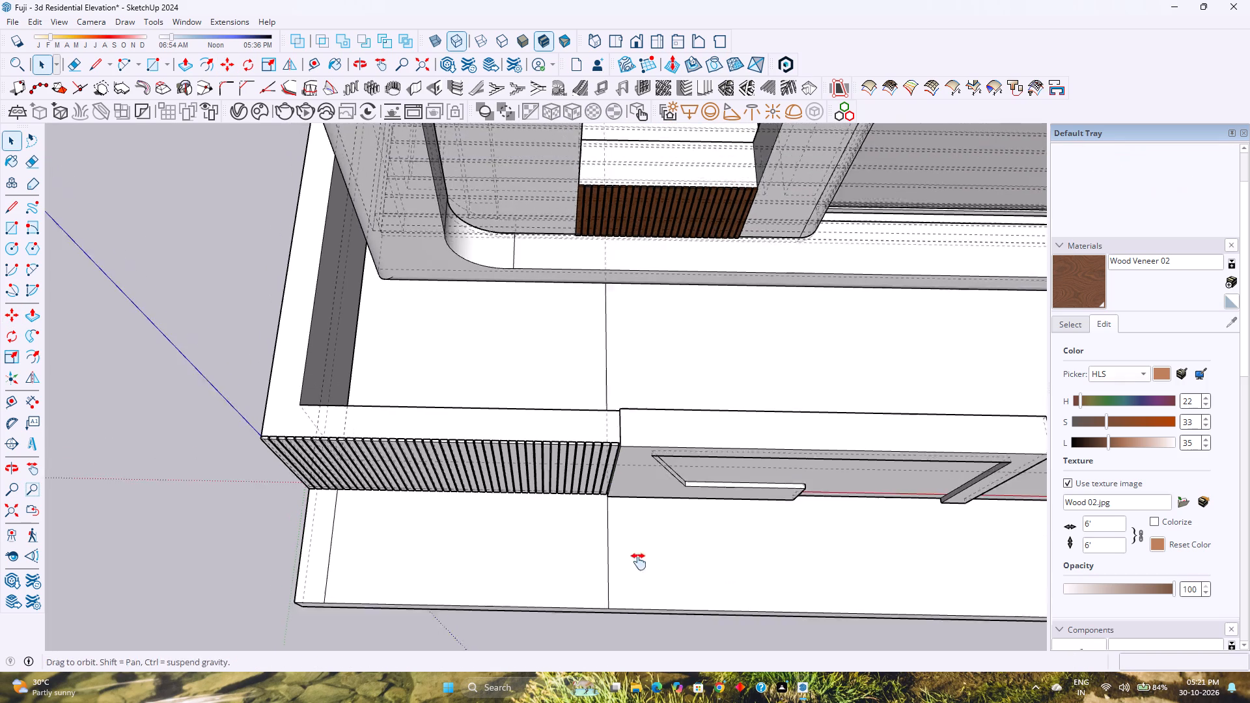
middle_click_drag(639, 562, 639, 564, "shift")
middle_click_drag(644, 569, 340, 582)
middle_click(340, 582)
left_click(564, 469)
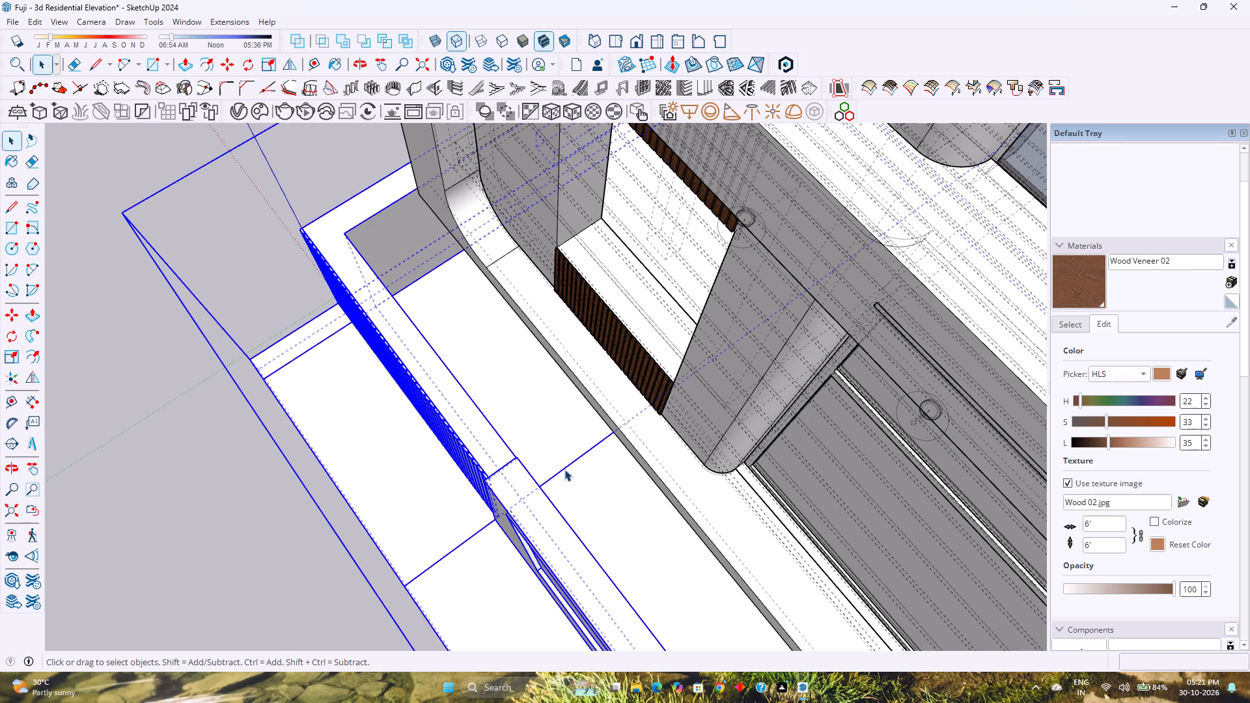
left_click(565, 469)
left_click(565, 467)
double_click(565, 467)
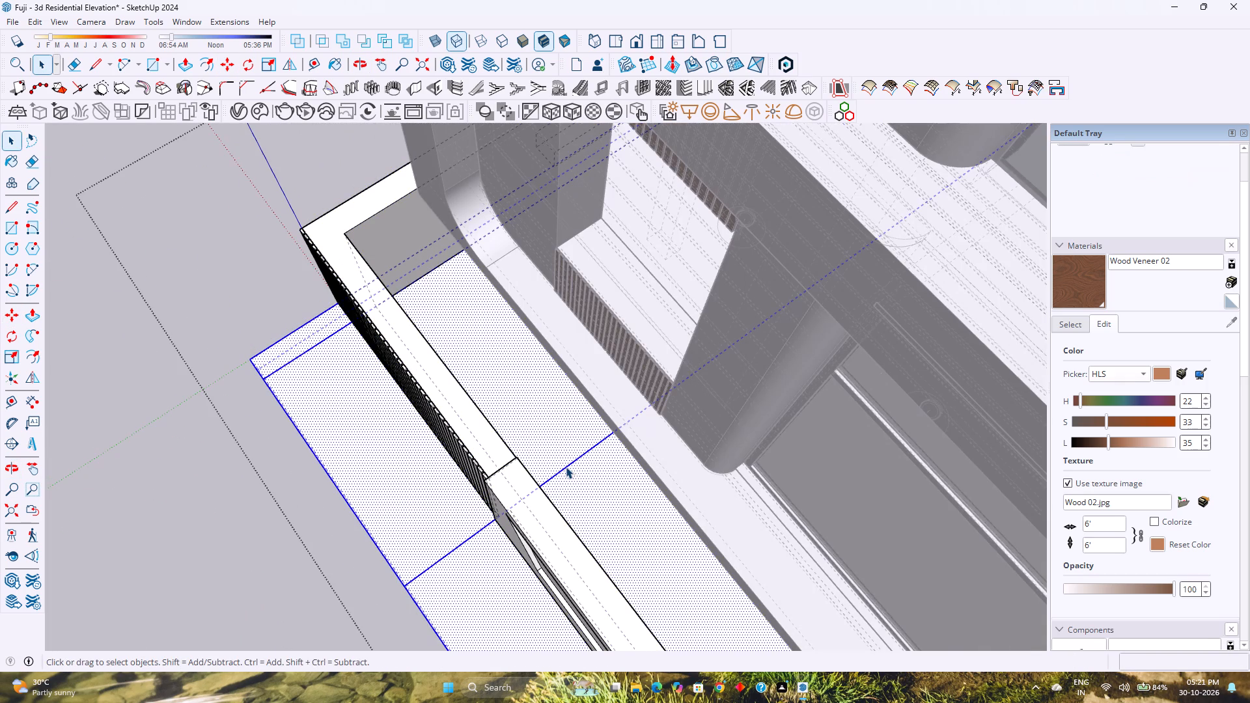
left_click(567, 467)
scroll(566, 467, "up", 3)
middle_click_drag(486, 499, 545, 476)
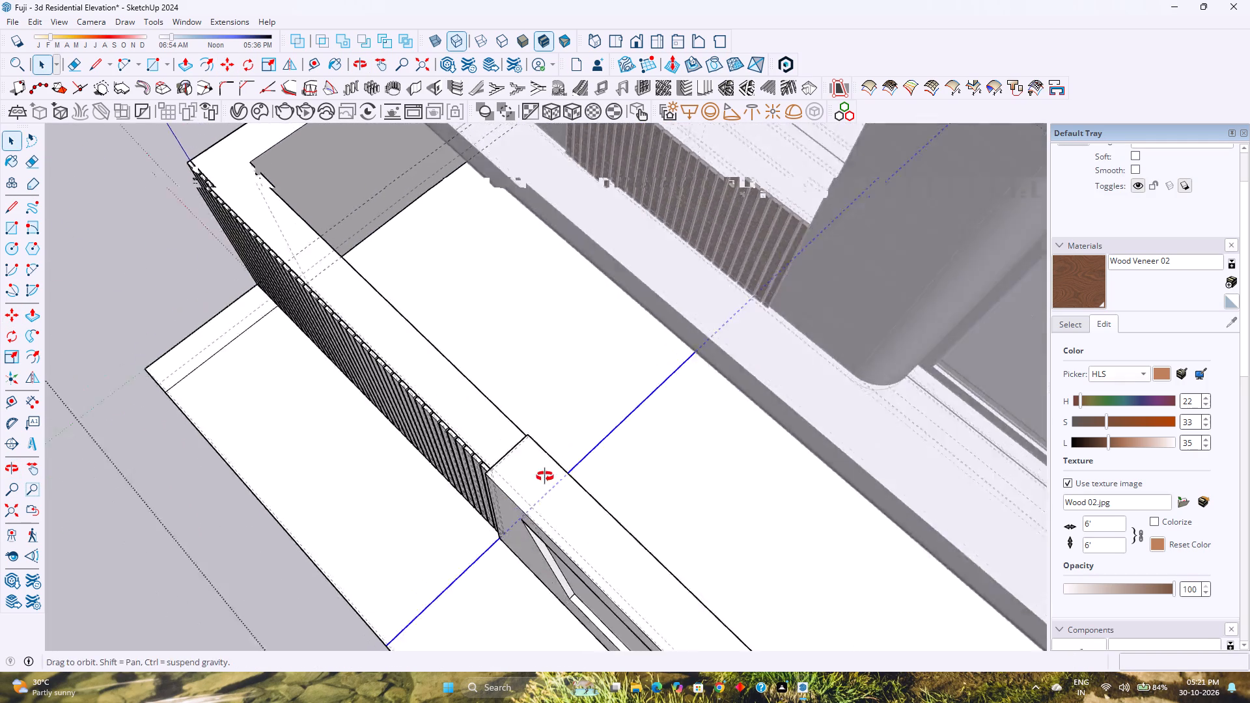
middle_click_drag(545, 476, 626, 445)
middle_click(626, 444)
scroll(559, 483, "up", 4)
key("l")
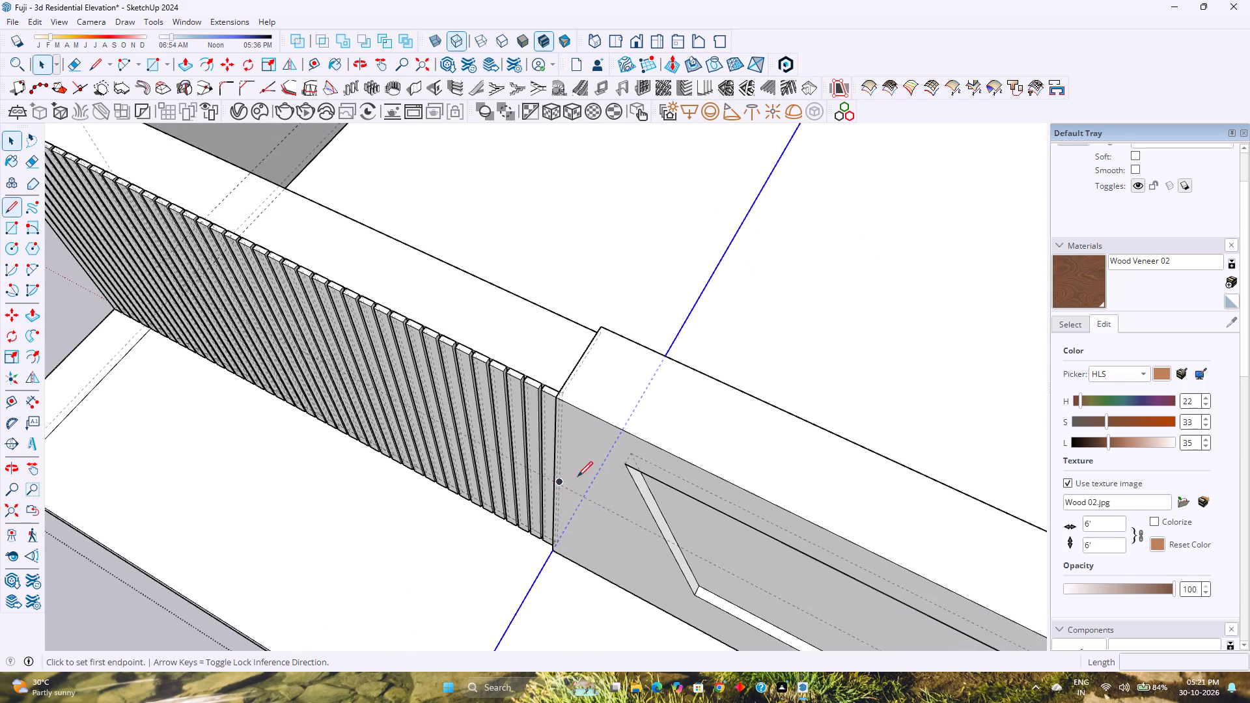
middle_click_drag(620, 468, 233, 562)
middle_click(218, 528)
middle_click(218, 528)
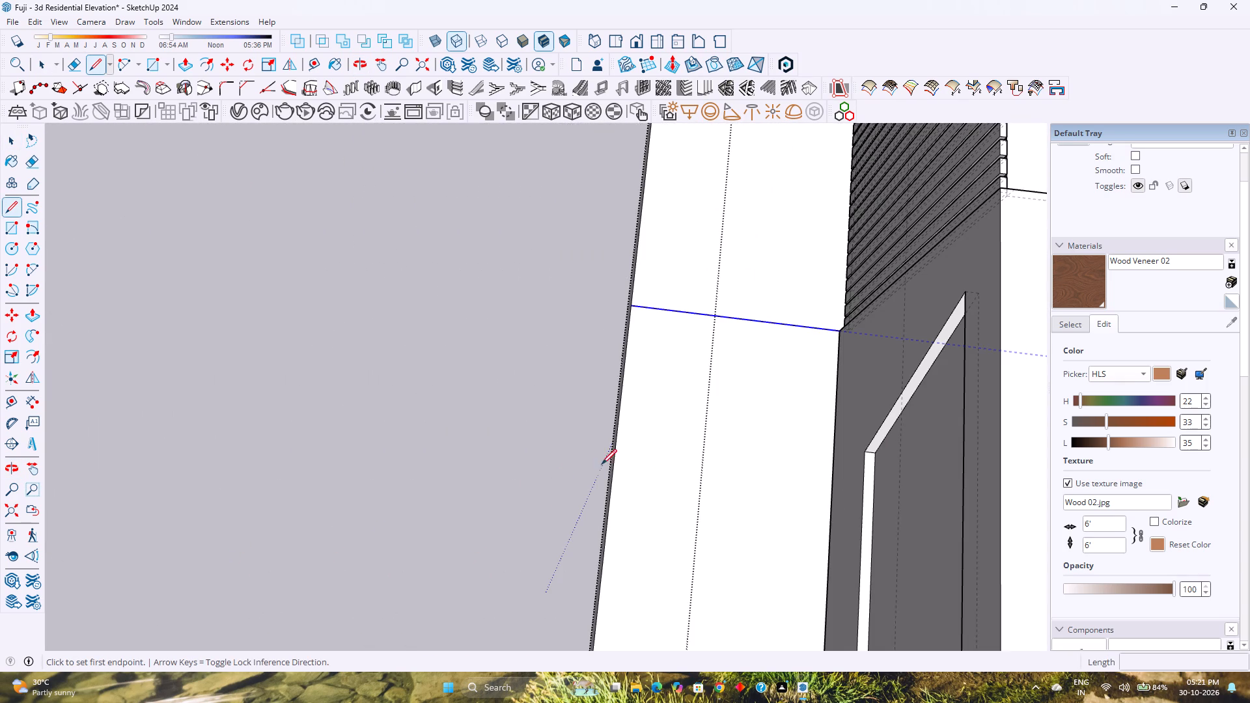
middle_click_drag(601, 465, 448, 682, "shift")
middle_click(448, 682, "shift")
scroll(658, 537, "up", 5)
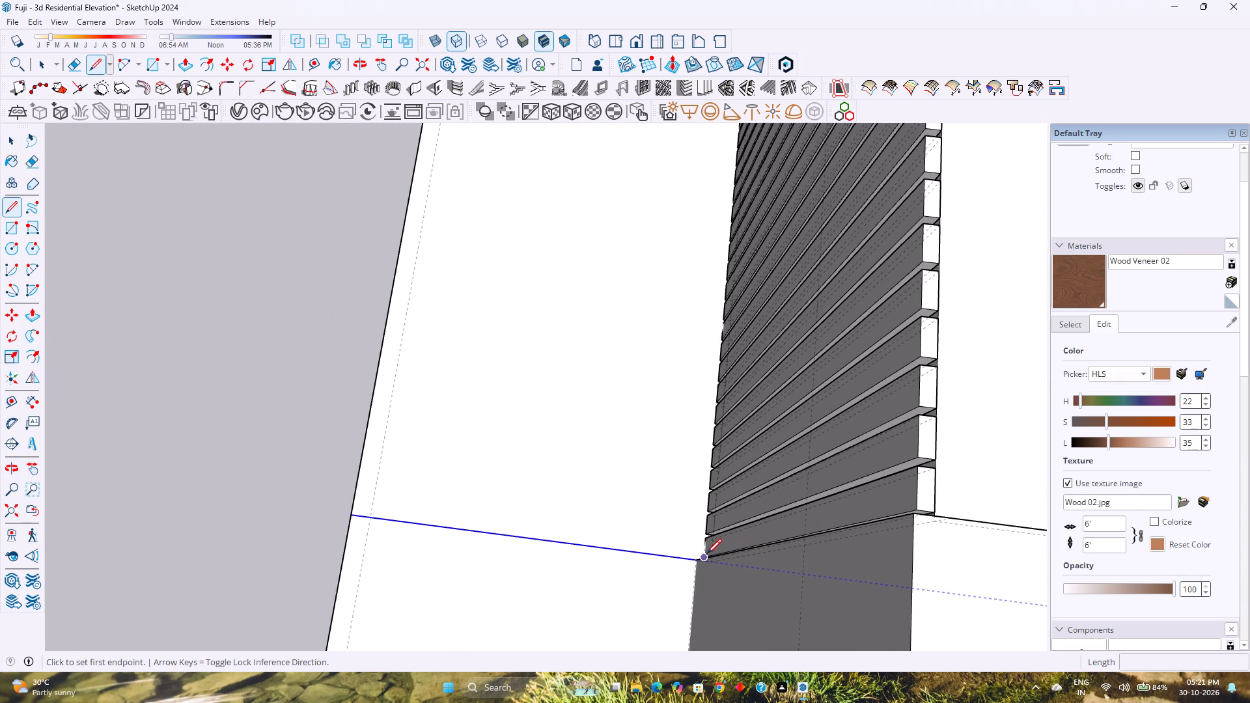
left_click(697, 559)
middle_click_drag(695, 469, 638, 702, "shift")
middle_click(637, 702, "shift")
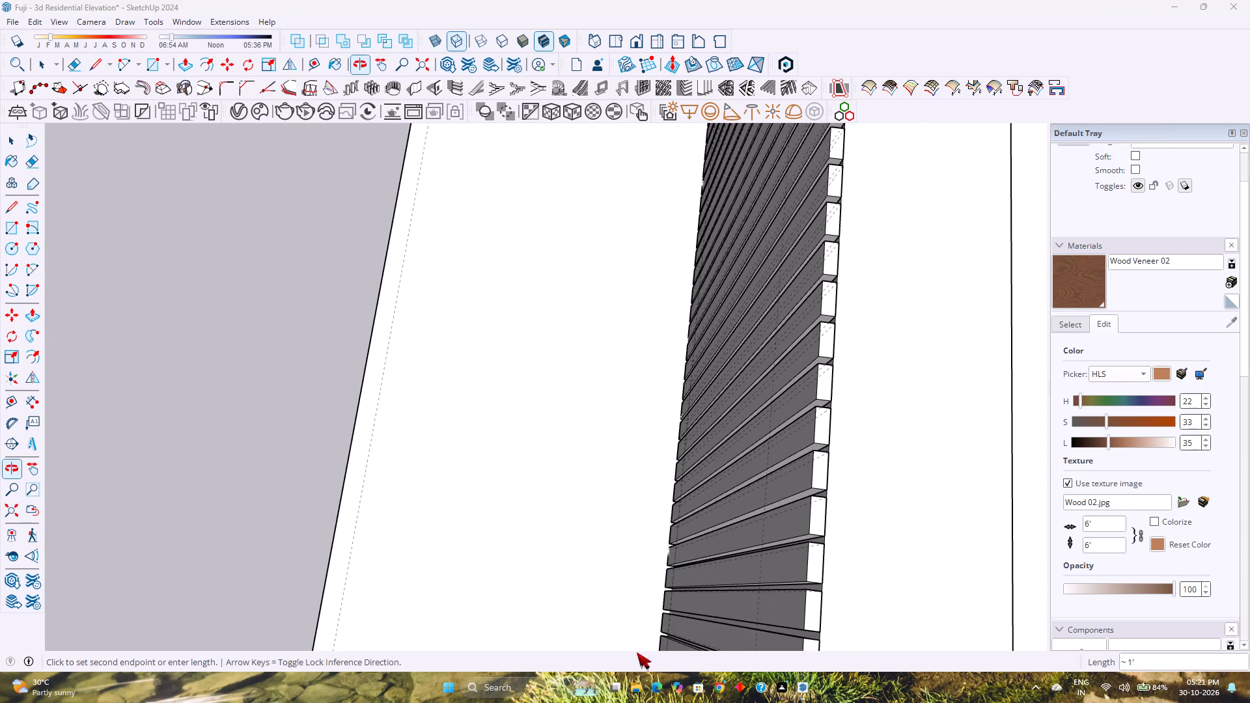
scroll(650, 438, "down", 4)
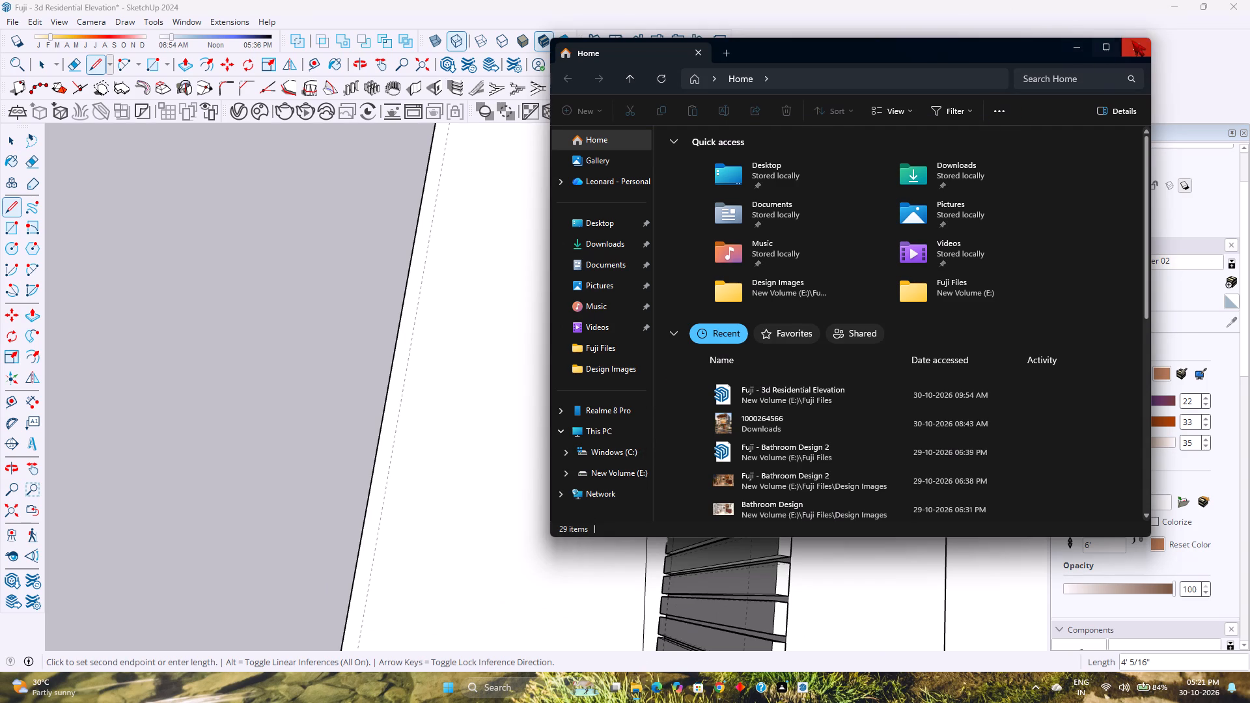
left_click(1132, 40)
scroll(673, 298, "down", 3)
middle_click_drag(671, 298, 658, 504, "shift")
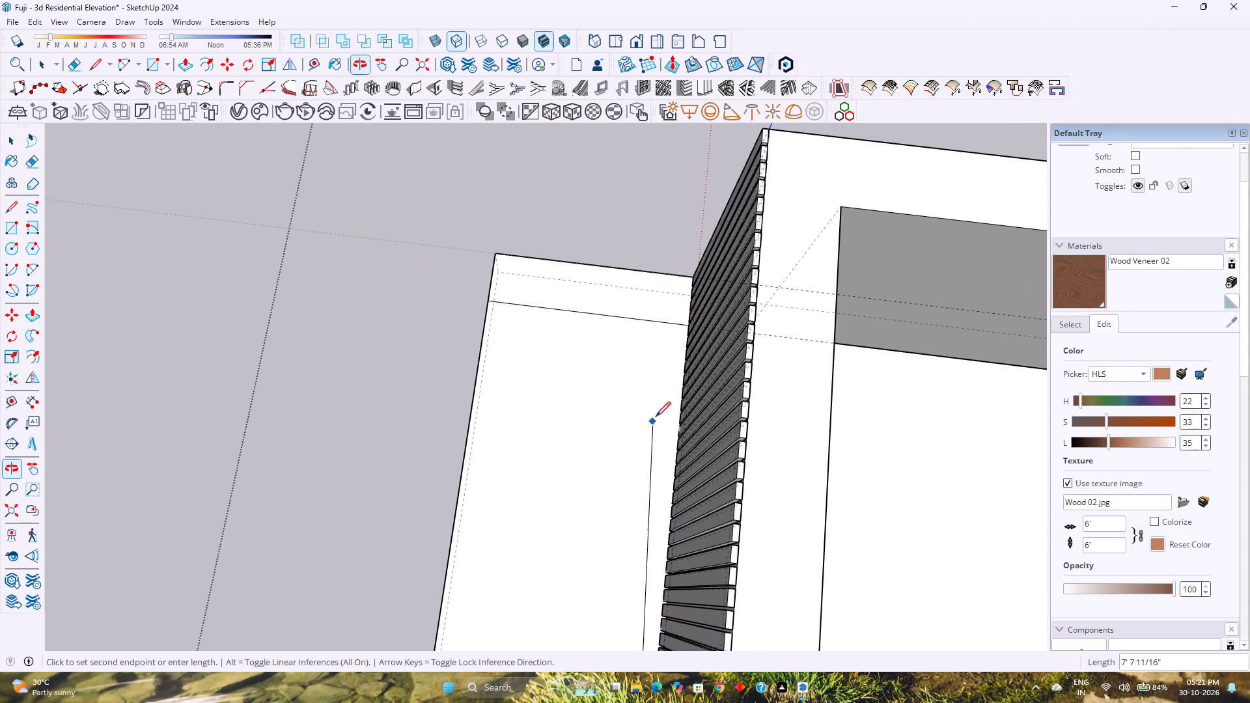
left_click(682, 327)
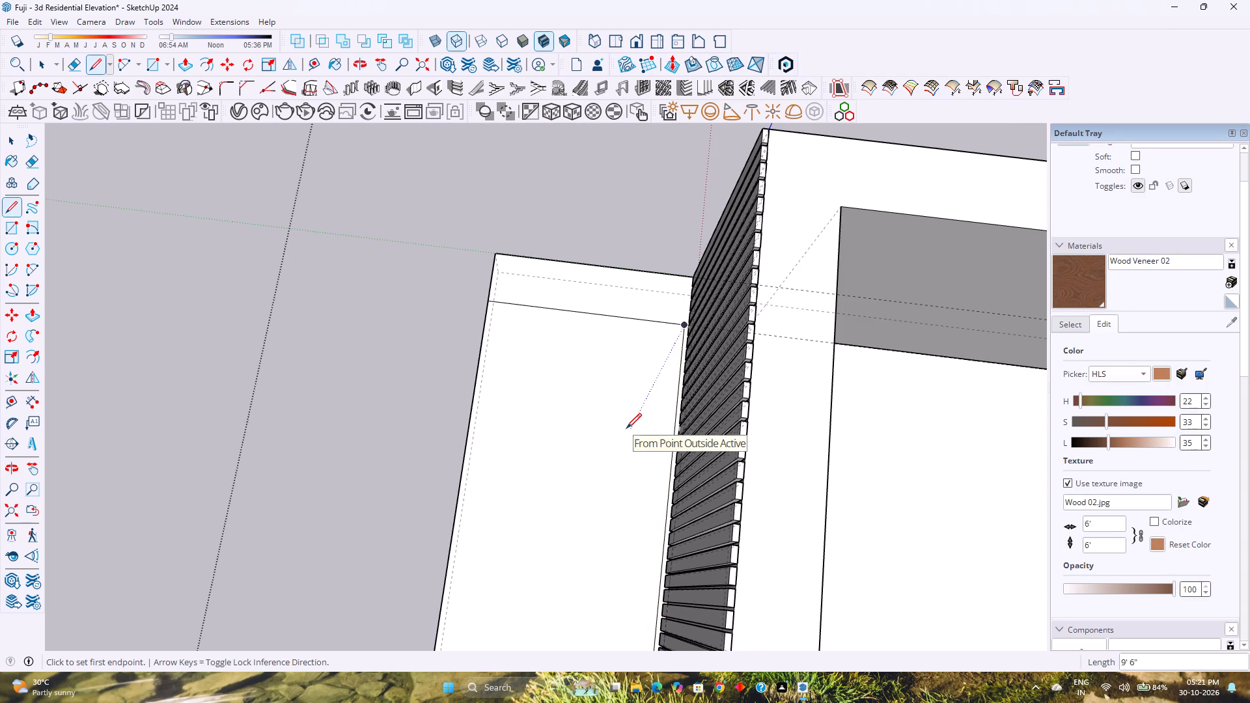
key("space")
Delete the part of the copied dividing line that runs across the slab behind the boundary wall.
scroll(630, 428, "down", 4)
middle_click_drag(663, 470, 632, 384, "shift")
scroll(631, 350, "down", 2)
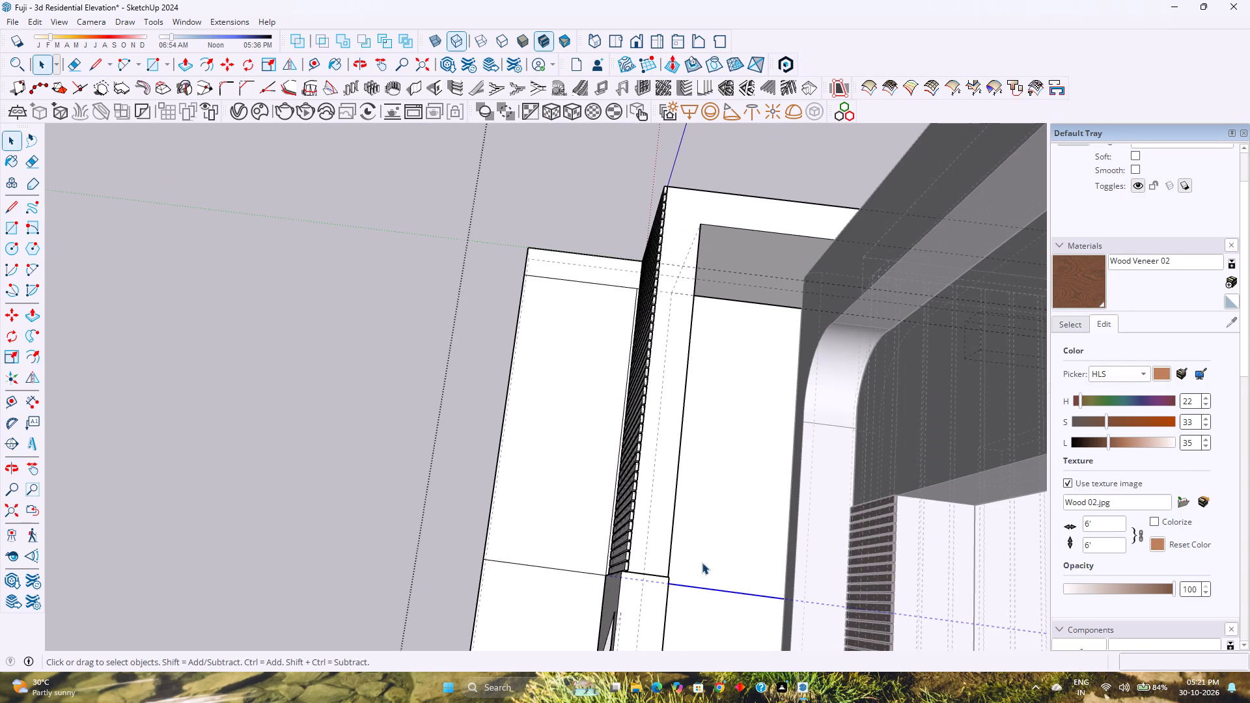
key("Delete")
Turn off the display of back edges and view the front slab extension beside the louvred wall.
middle_click_drag(579, 555, 663, 482)
middle_click(679, 469)
scroll(701, 448, "down", 2)
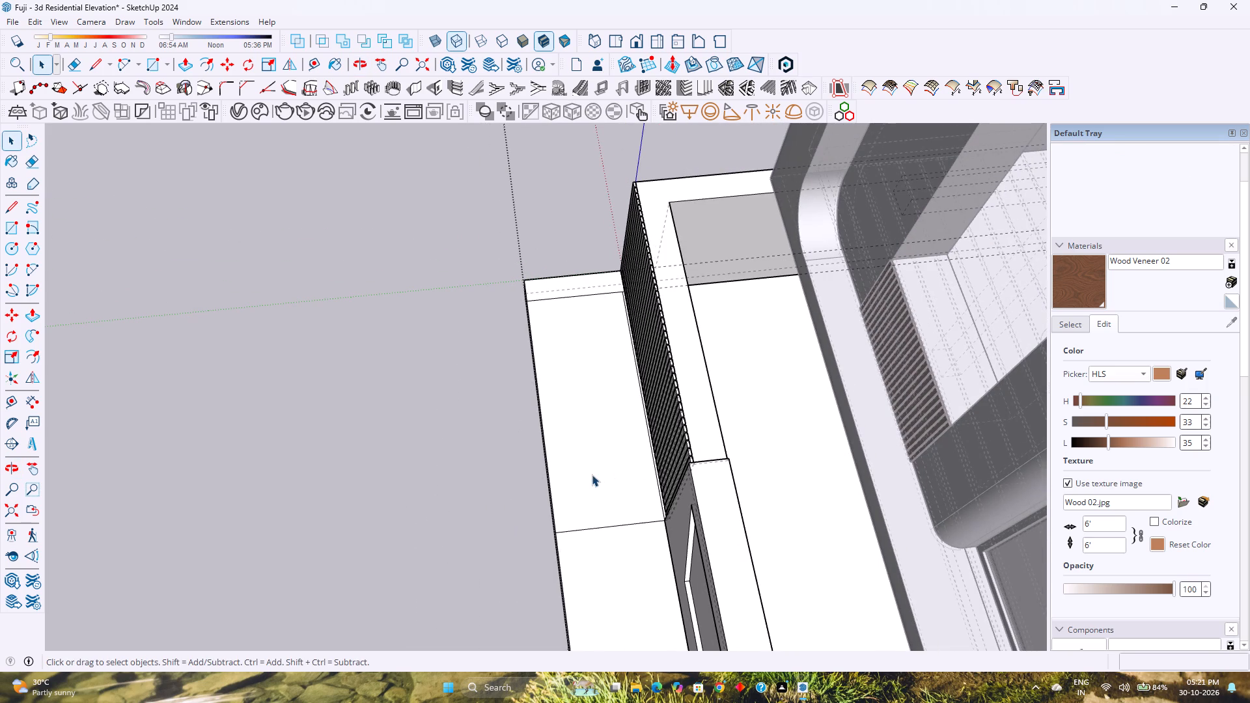
key("k")
scroll(573, 474, "down", 3)
middle_click_drag(570, 475, 421, 550, "shift")
middle_click_drag(411, 545, 585, 460)
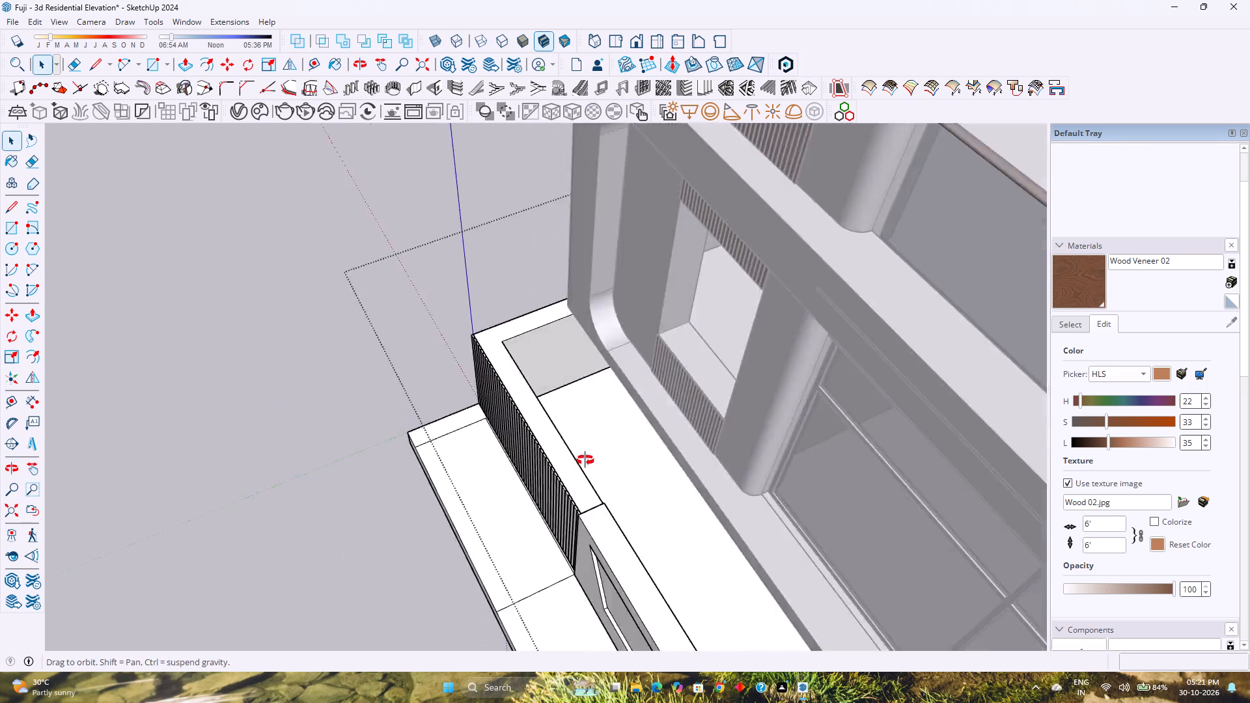
middle_click_drag(585, 460, 611, 448)
middle_click(617, 445)
scroll(651, 428, "down", 3)
middle_click_drag(486, 534, 558, 457, "shift")
middle_click(558, 457, "shift")
middle_click_drag(585, 454, 400, 532, "shift")
middle_click_drag(417, 524, 643, 450)
middle_click(643, 450)
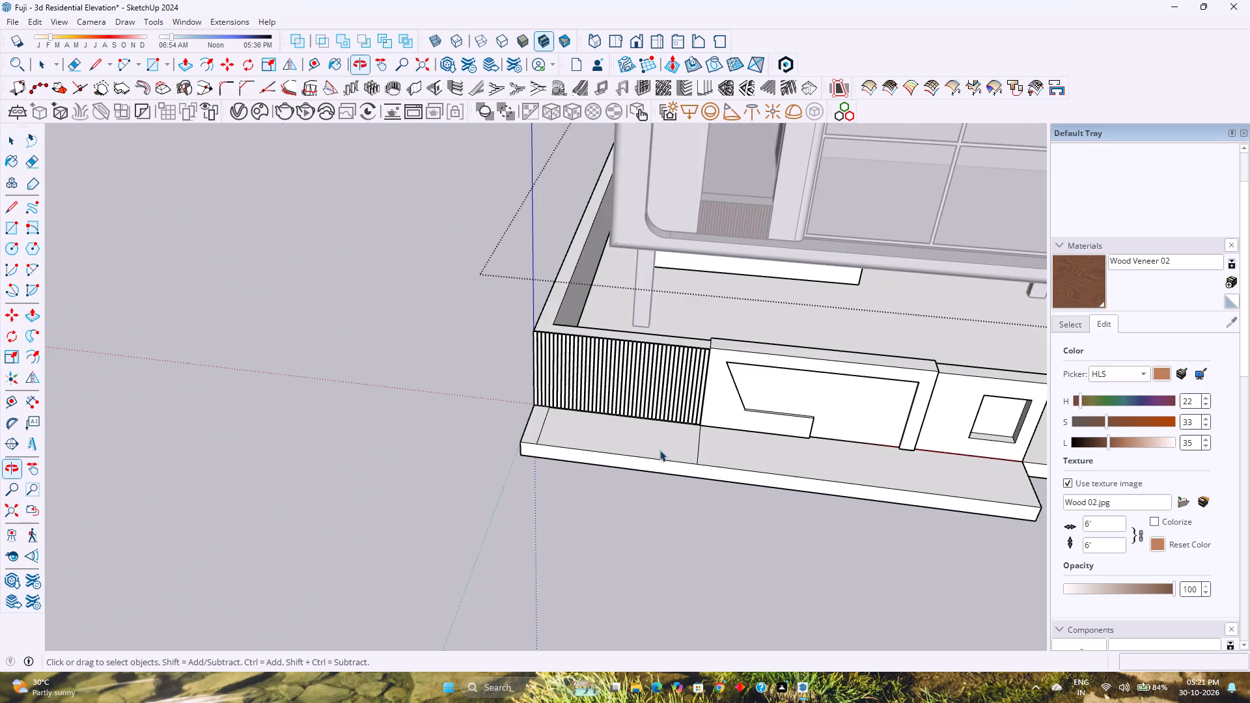
Delete the original dividing line near the outer end of the slab extension.
scroll(674, 445, "up", 6)
scroll(585, 454, "up", 1)
scroll(490, 443, "up", 1)
scroll(434, 408, "up", 1)
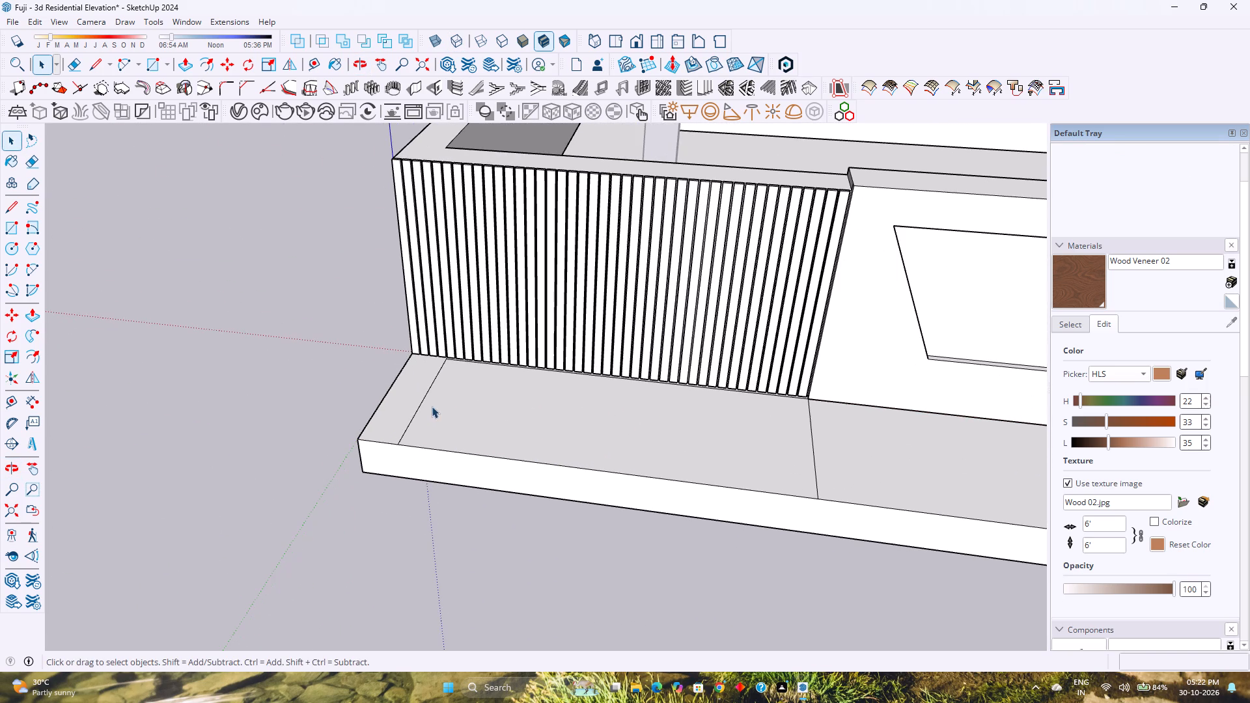
left_click(421, 402)
key("Delete")
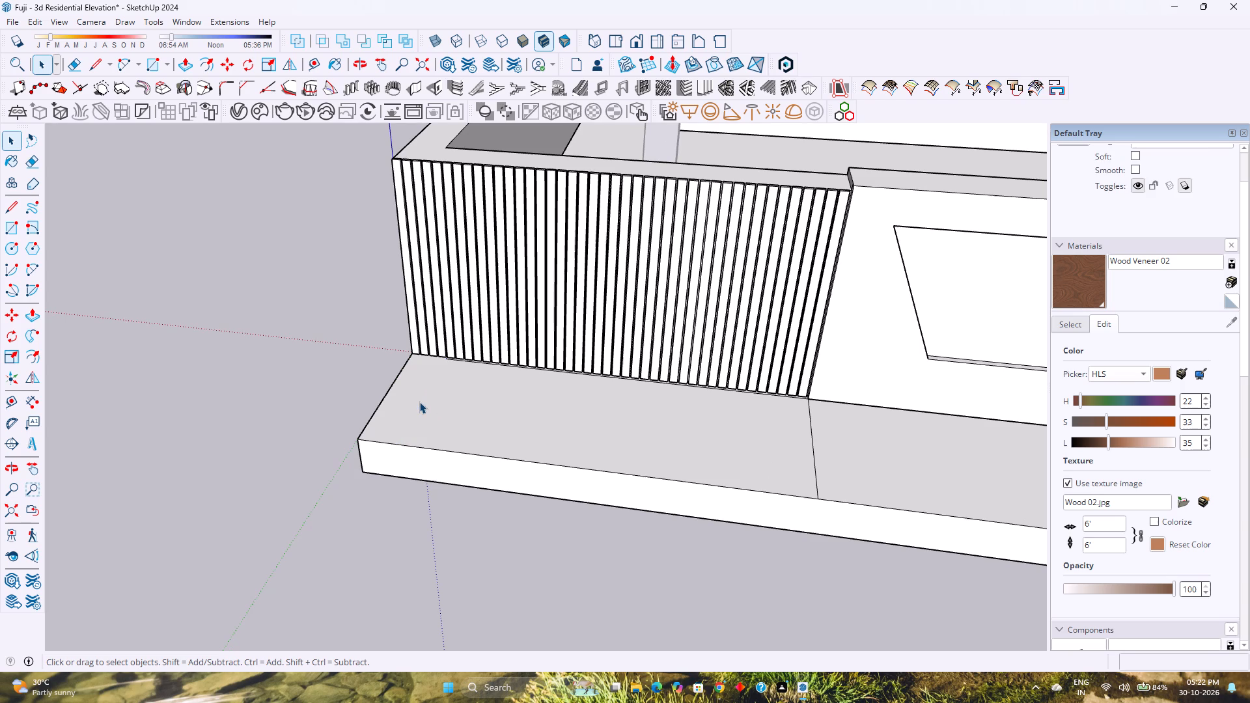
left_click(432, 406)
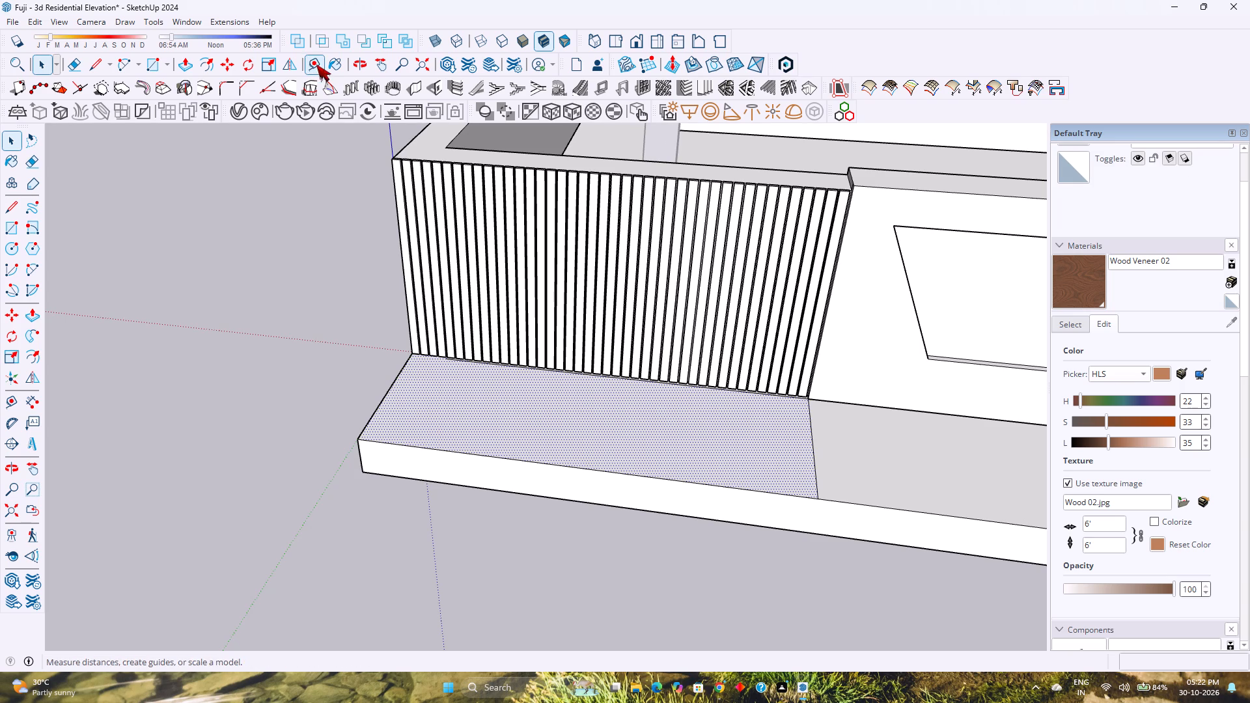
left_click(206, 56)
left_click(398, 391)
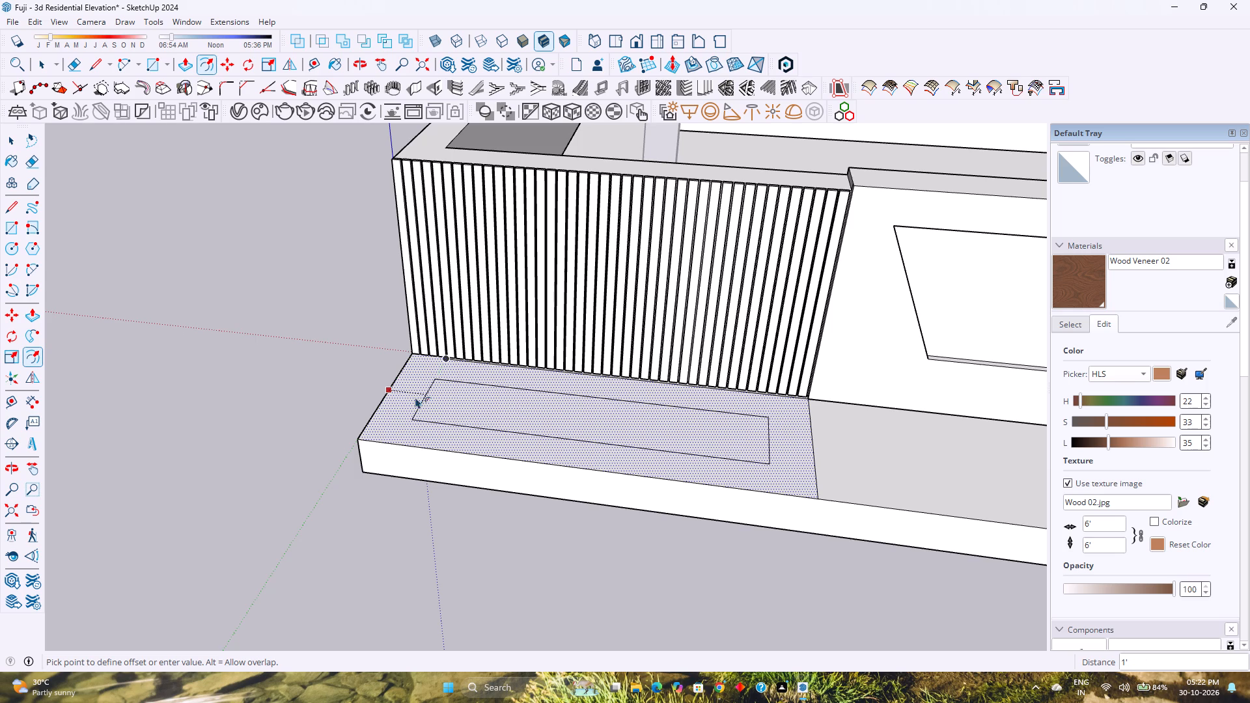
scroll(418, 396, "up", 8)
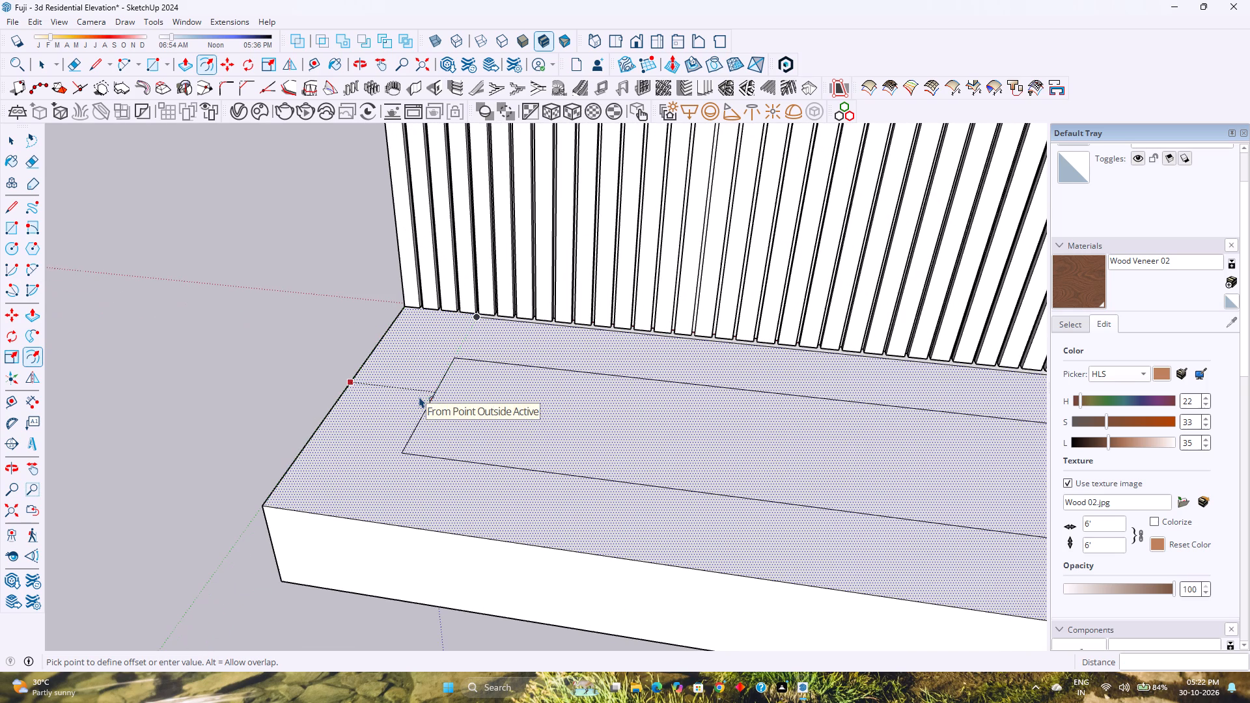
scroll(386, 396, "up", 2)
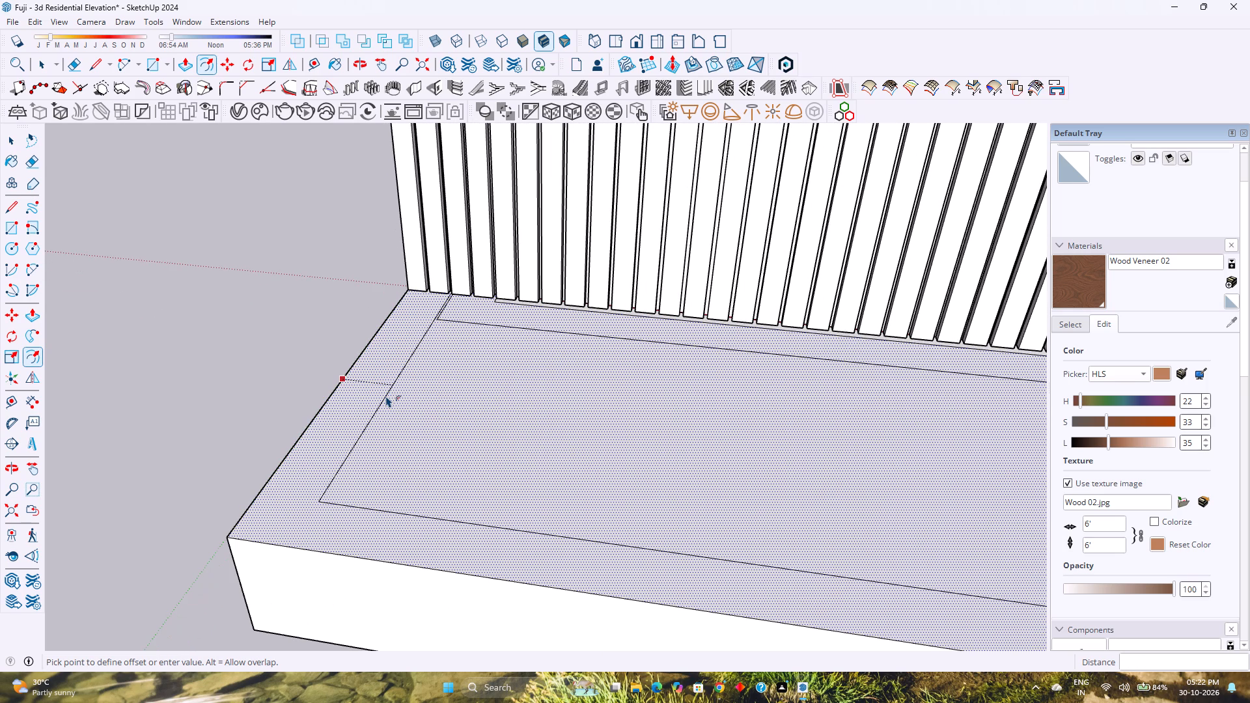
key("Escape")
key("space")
Extend the line along the louvre base with a short segment to the slab's outer side edge.
scroll(512, 305, "up", 2)
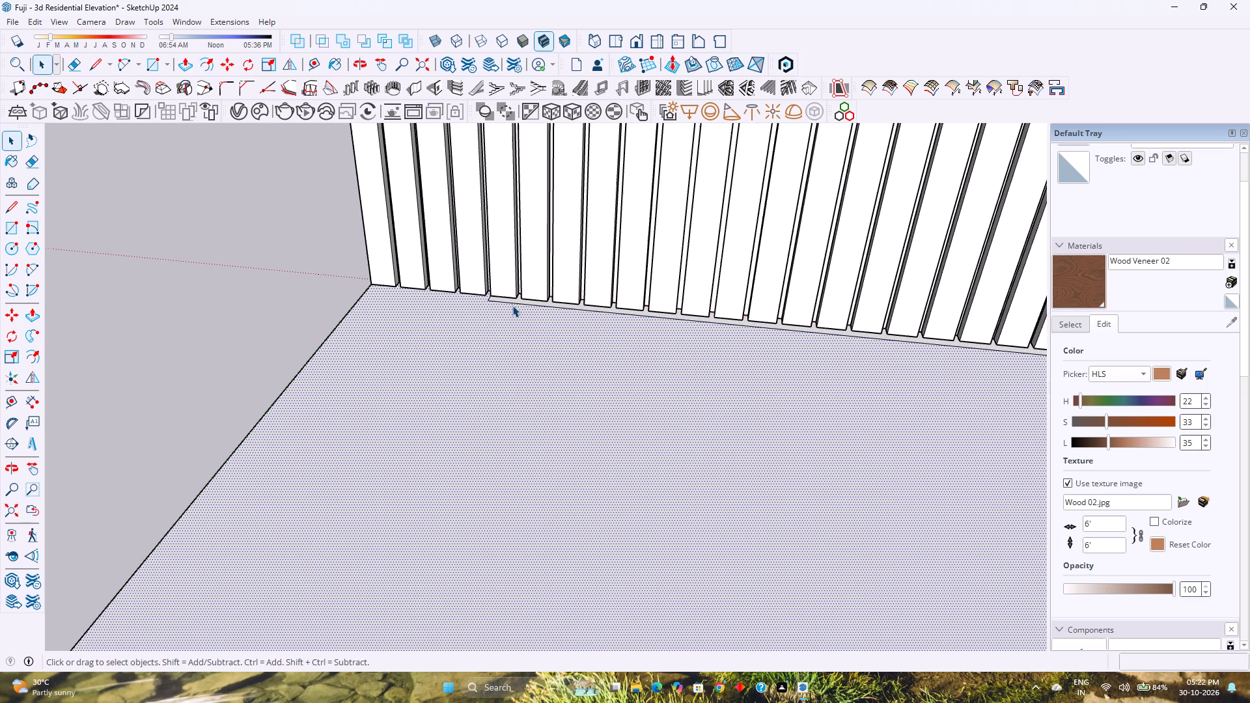
scroll(512, 305, "up", 1)
key("space")
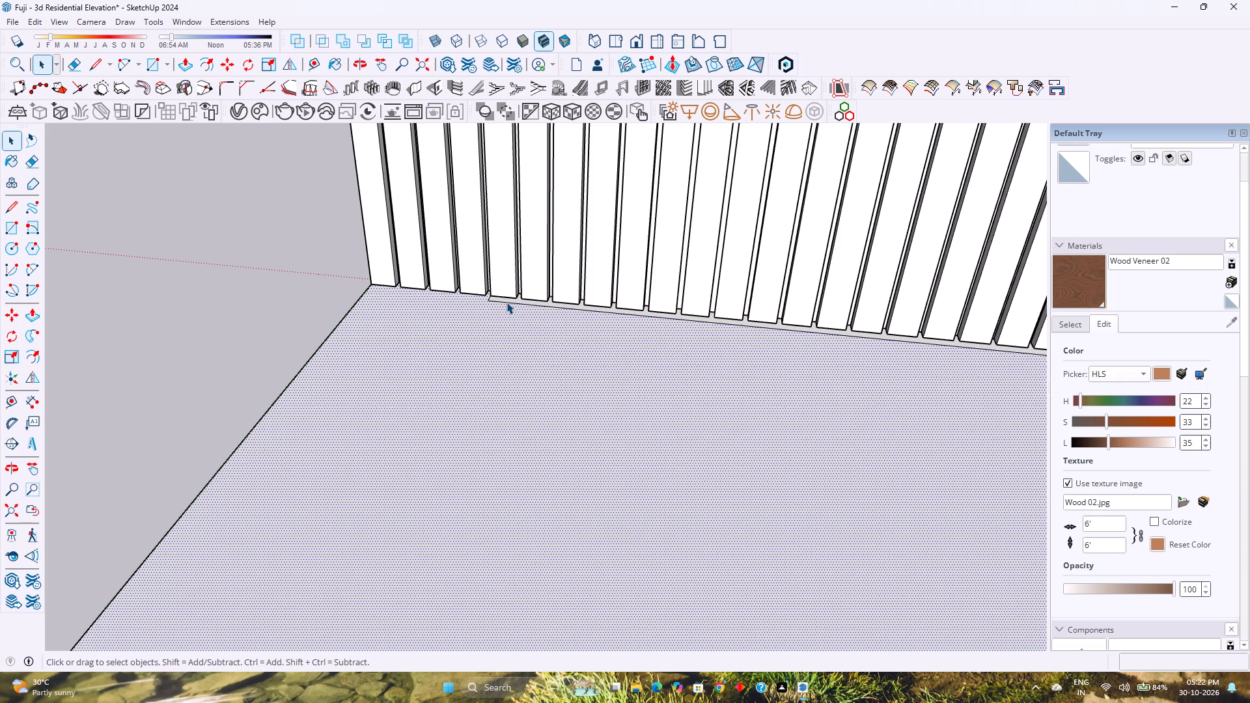
left_click(507, 302)
key("l")
left_click(488, 301)
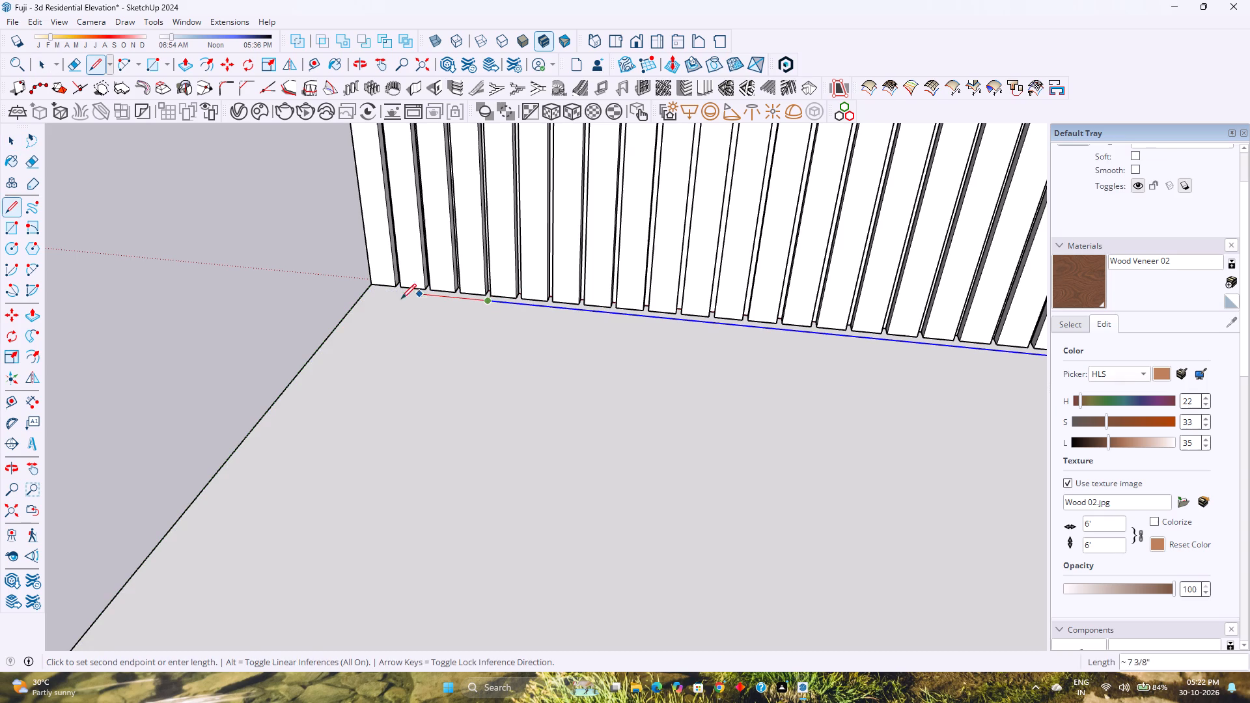
left_click(372, 290)
key("space")
Offset the outline of the slab face in front of the louvred panel inward by 6".
left_click(486, 411)
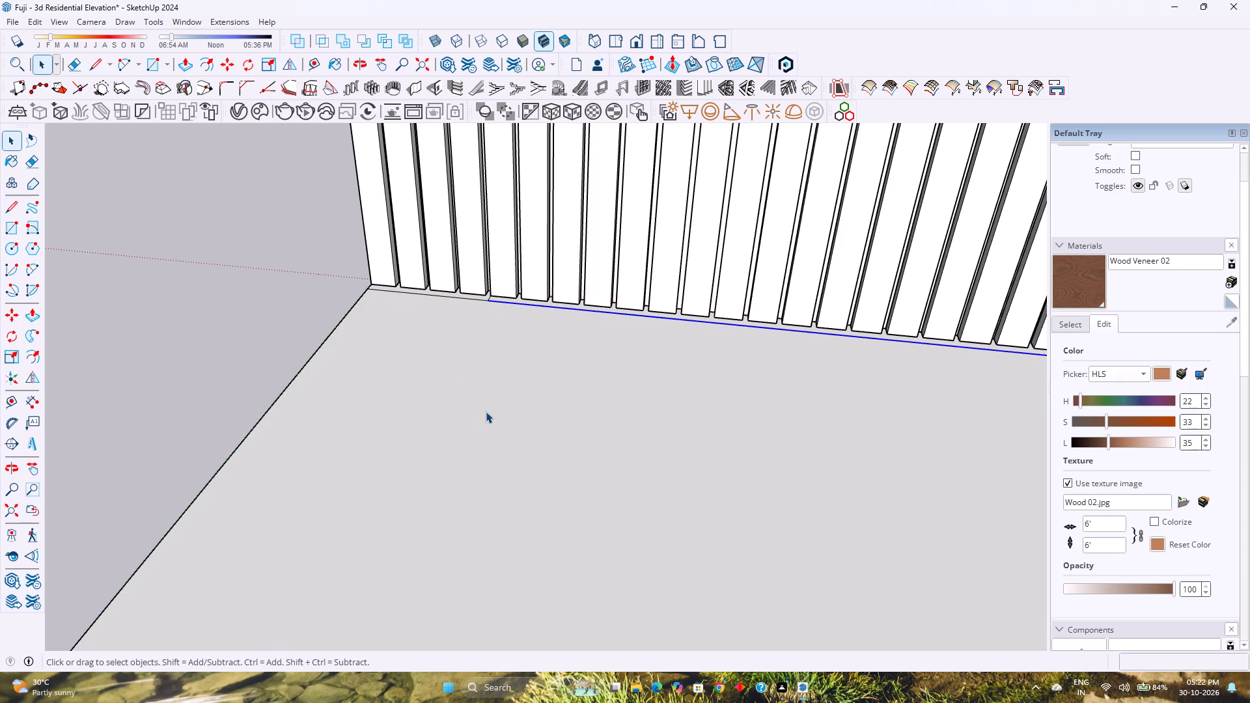
scroll(486, 411, "down", 7)
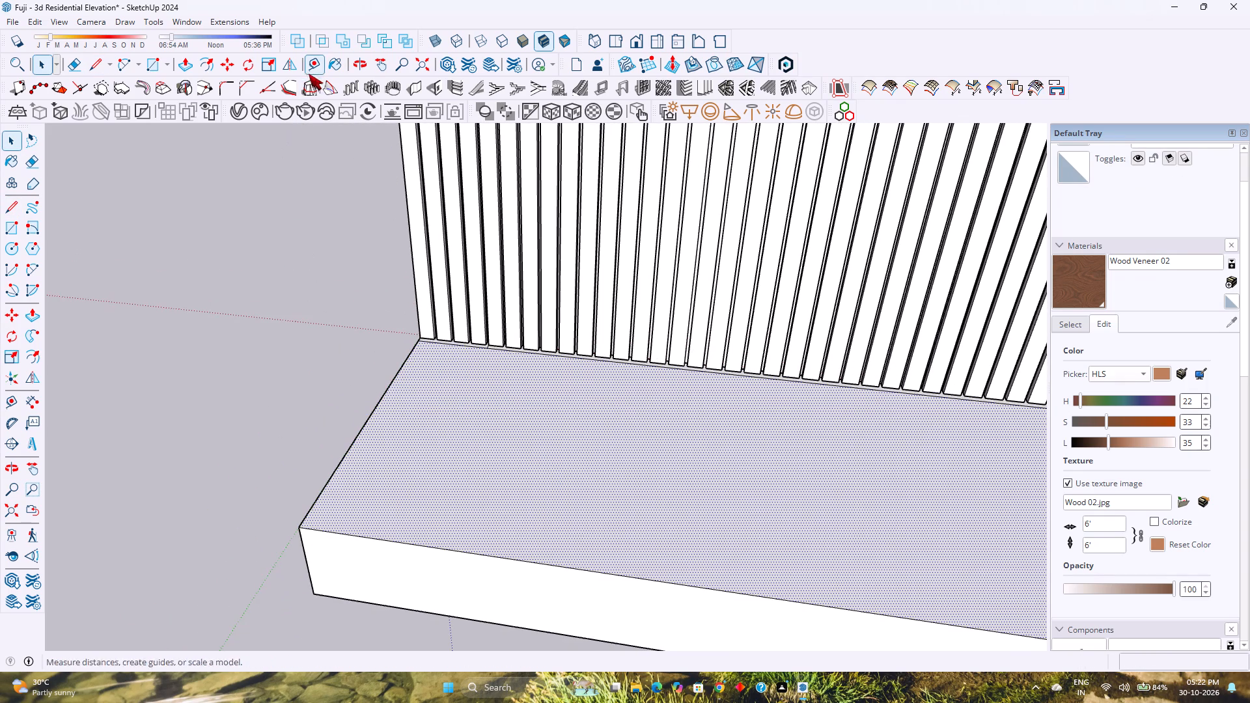
left_click(208, 64)
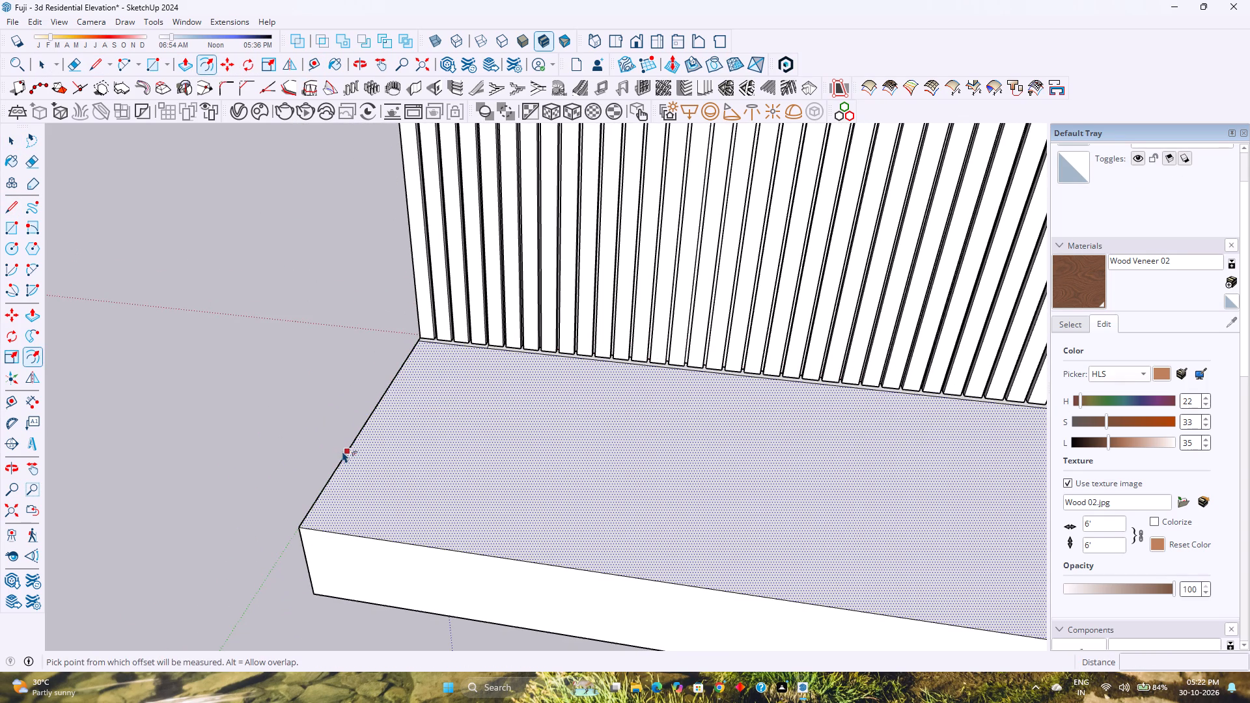
left_click(347, 452)
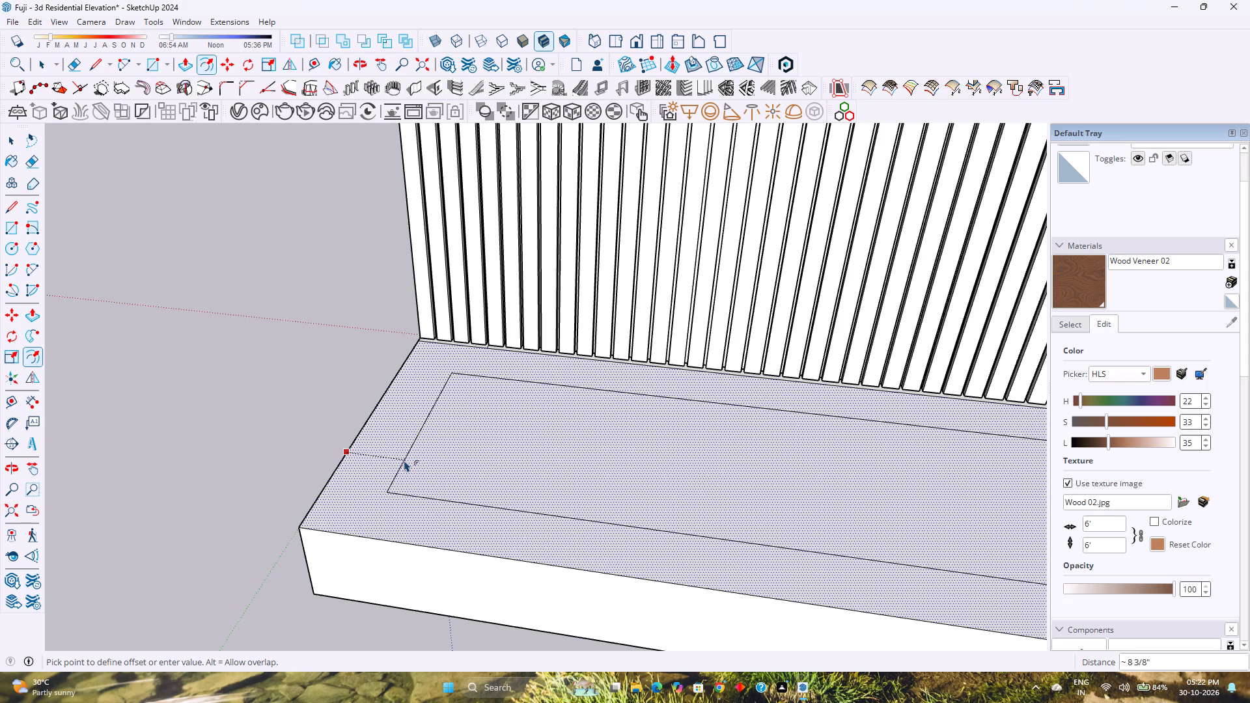
key("6")
key("Return")
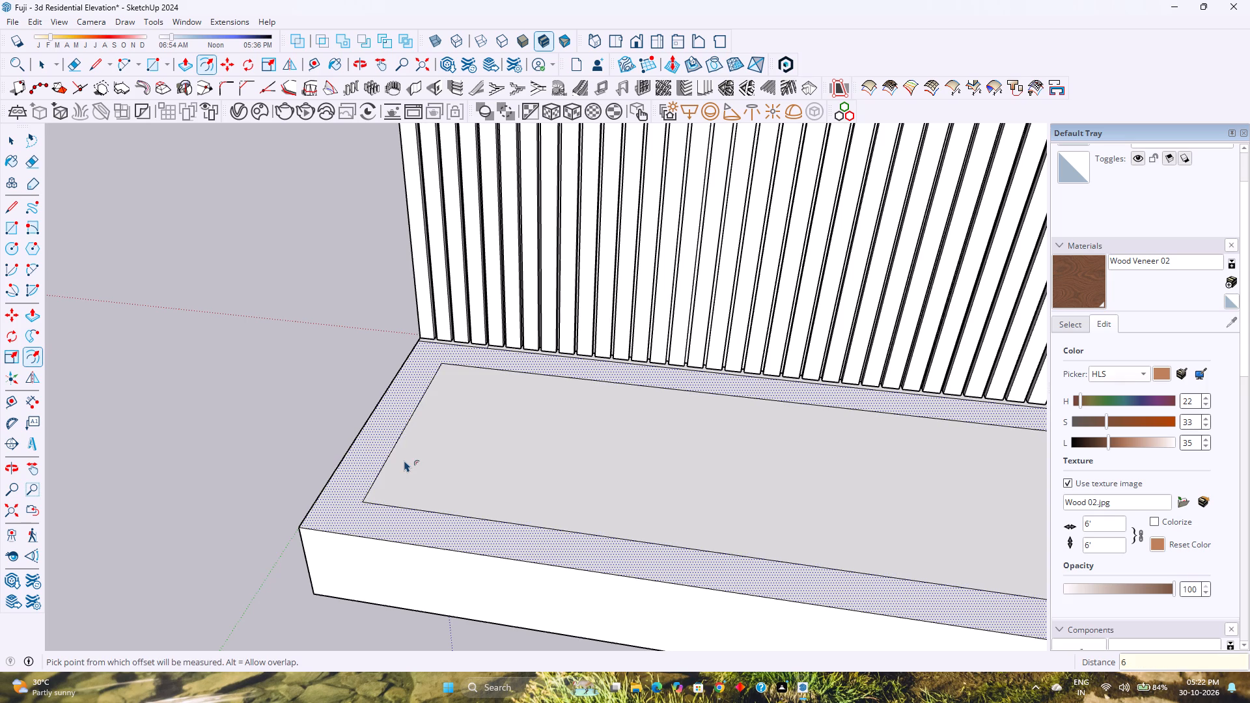
key("Escape")
Push the face inside the offset border in front of the louvres down 11".
key("p")
left_click(504, 481)
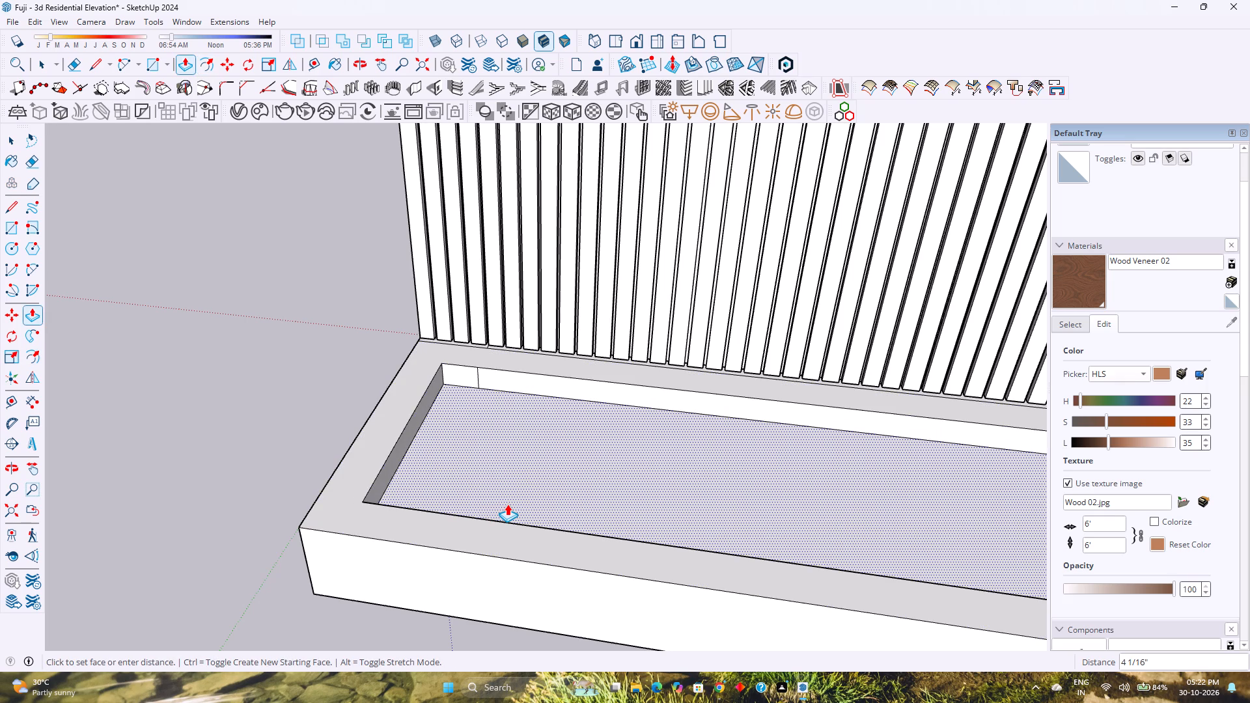
type("11")
key("Return")
Erase the stray vertical edge on the recess's inner wall beside the louvres.
key("e")
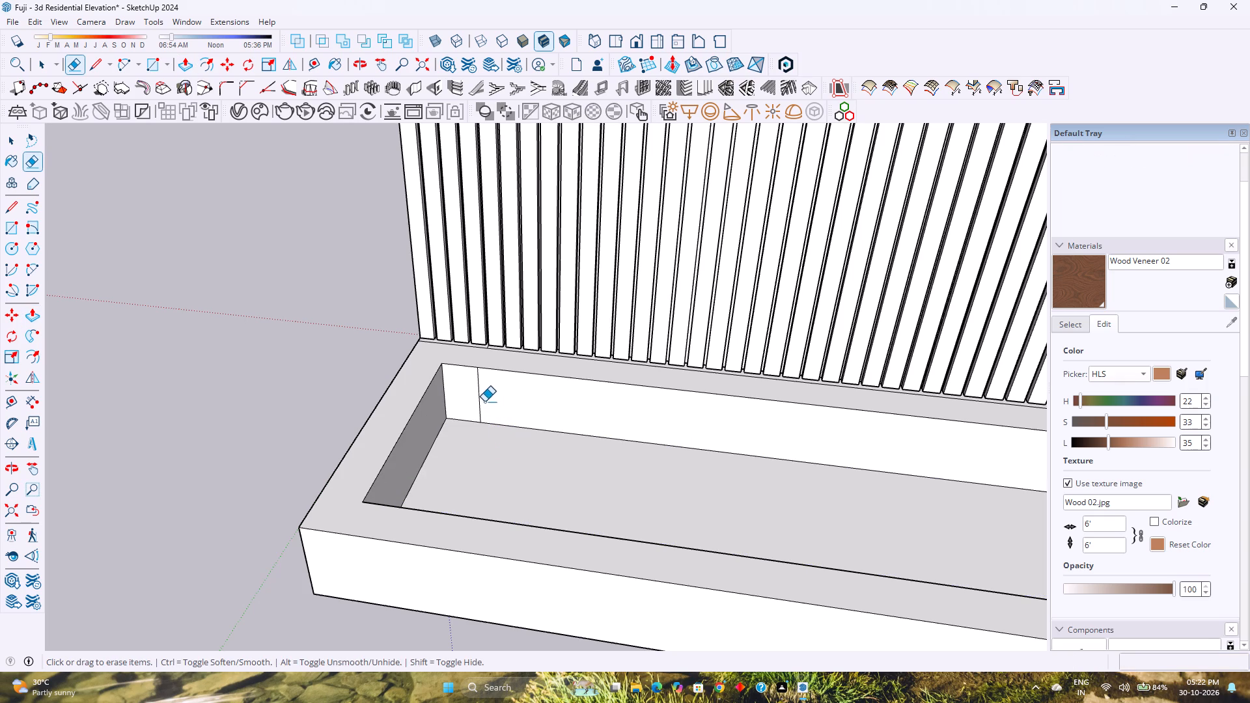
left_click(480, 394)
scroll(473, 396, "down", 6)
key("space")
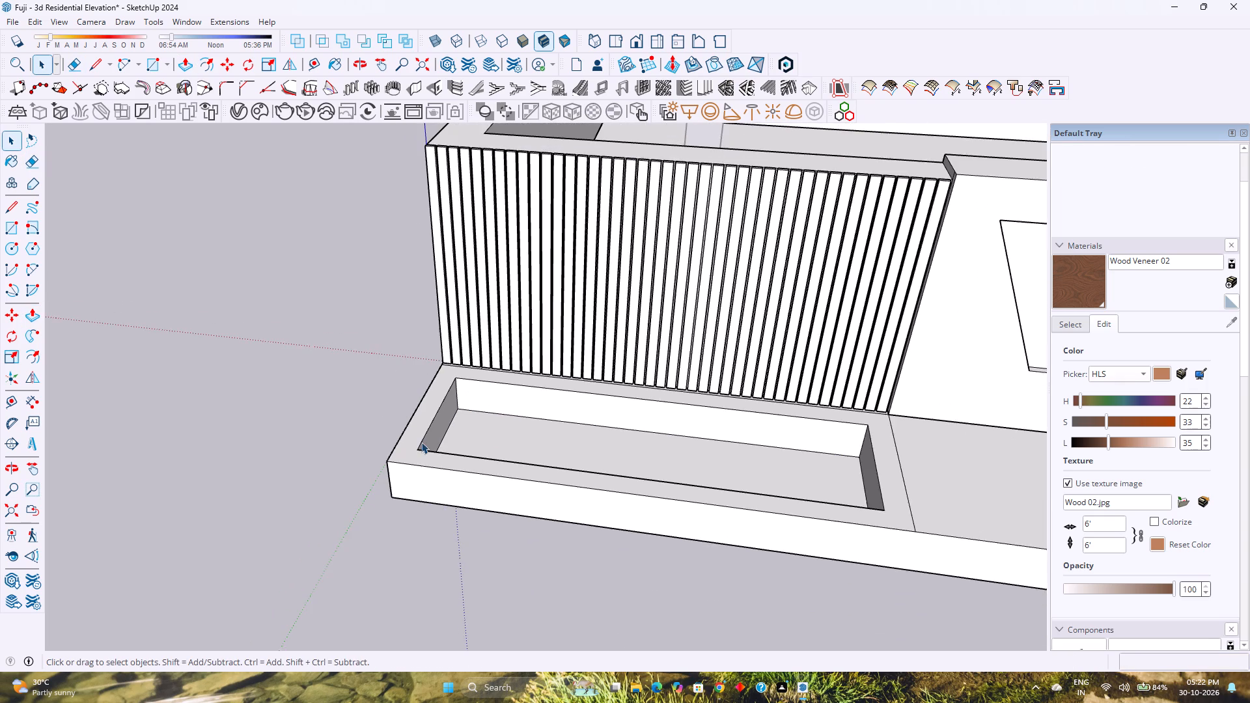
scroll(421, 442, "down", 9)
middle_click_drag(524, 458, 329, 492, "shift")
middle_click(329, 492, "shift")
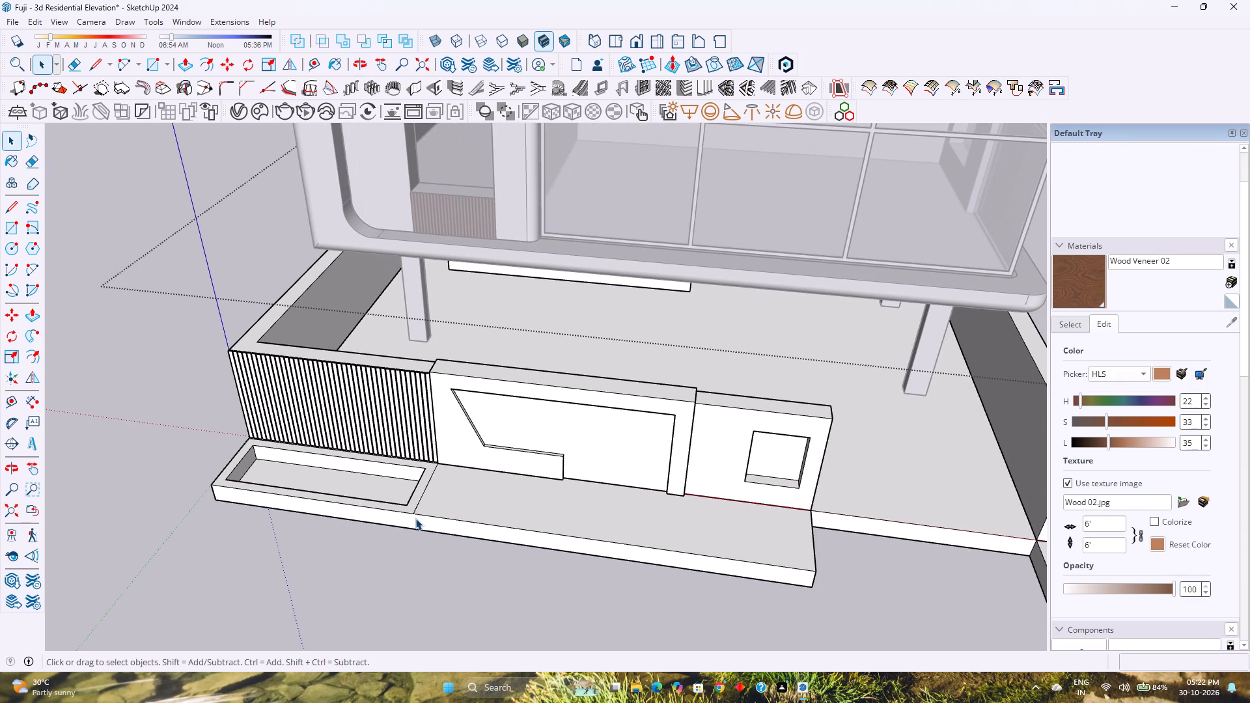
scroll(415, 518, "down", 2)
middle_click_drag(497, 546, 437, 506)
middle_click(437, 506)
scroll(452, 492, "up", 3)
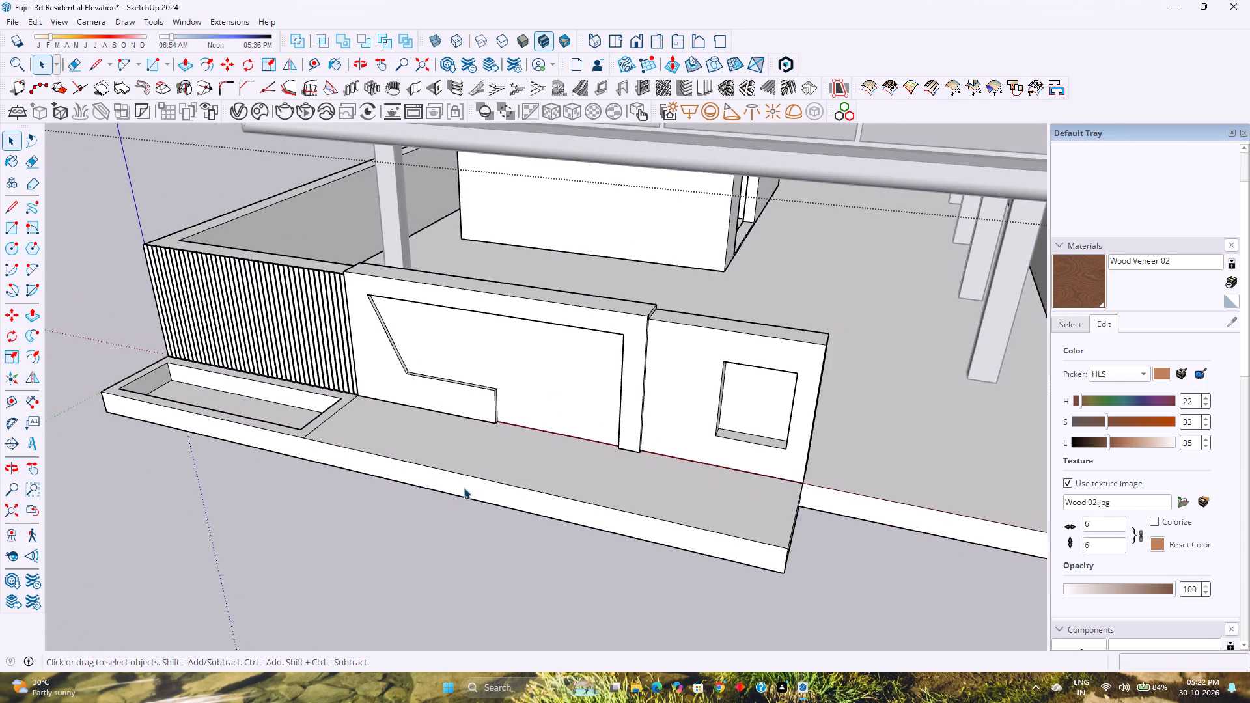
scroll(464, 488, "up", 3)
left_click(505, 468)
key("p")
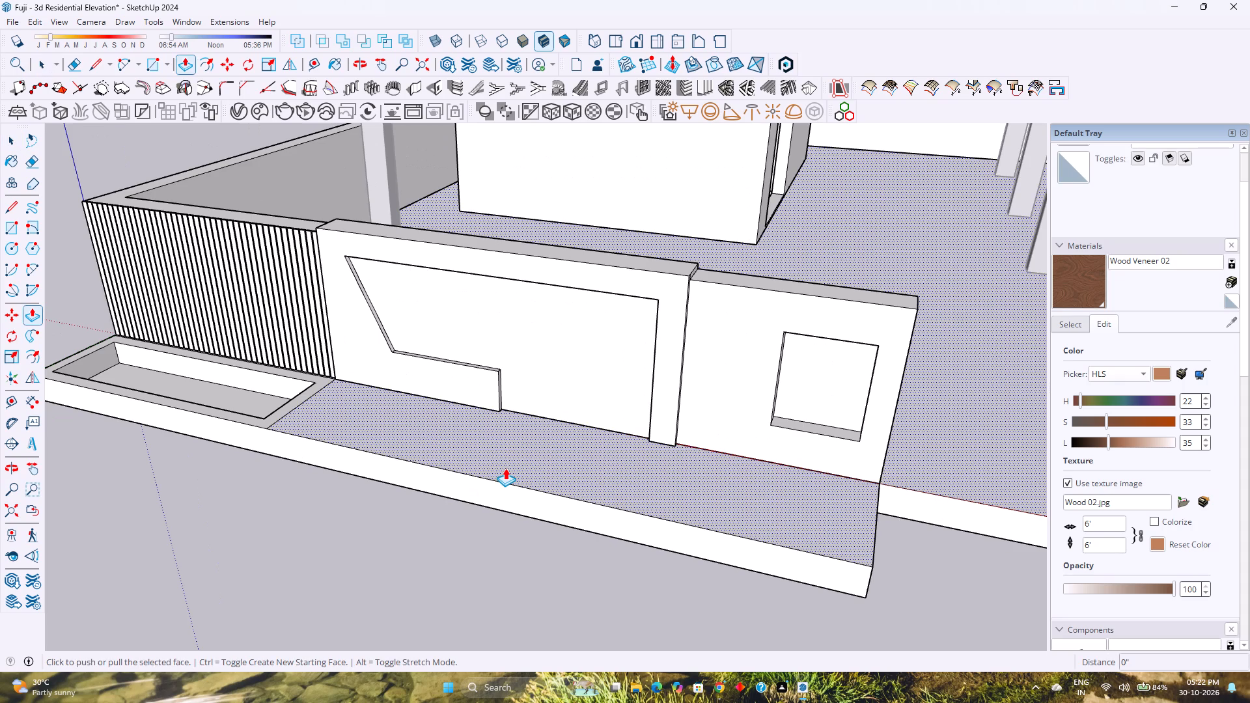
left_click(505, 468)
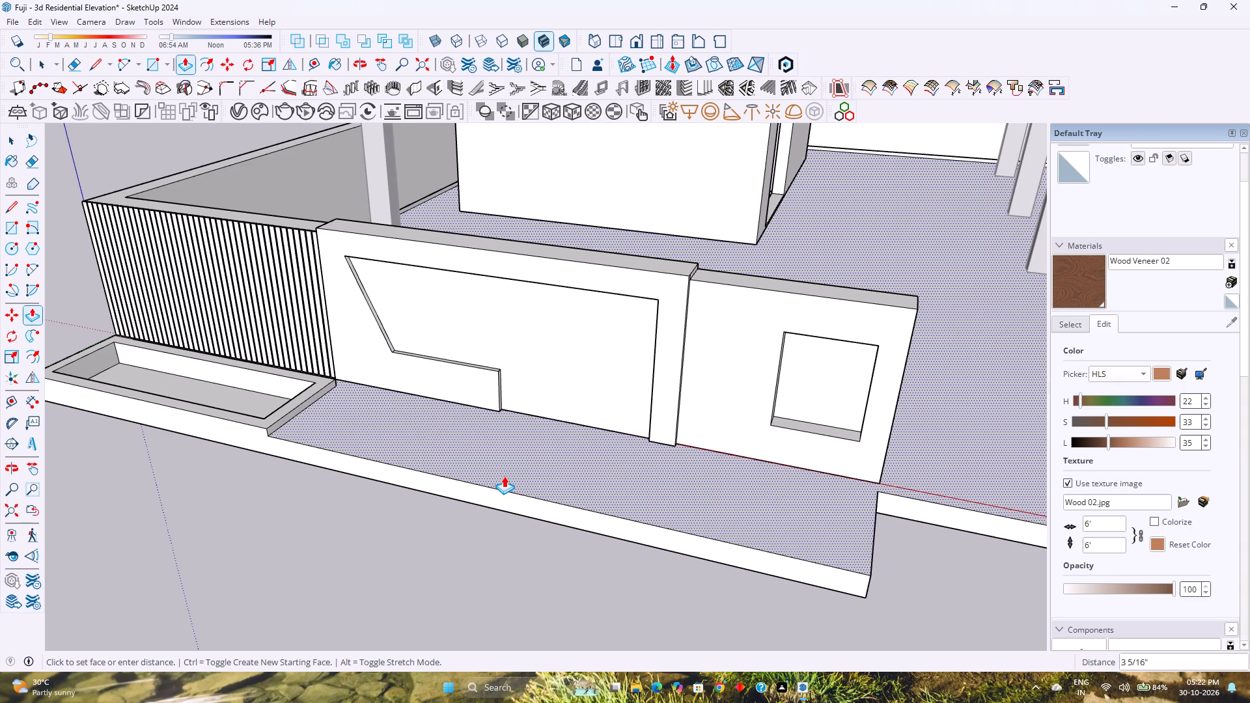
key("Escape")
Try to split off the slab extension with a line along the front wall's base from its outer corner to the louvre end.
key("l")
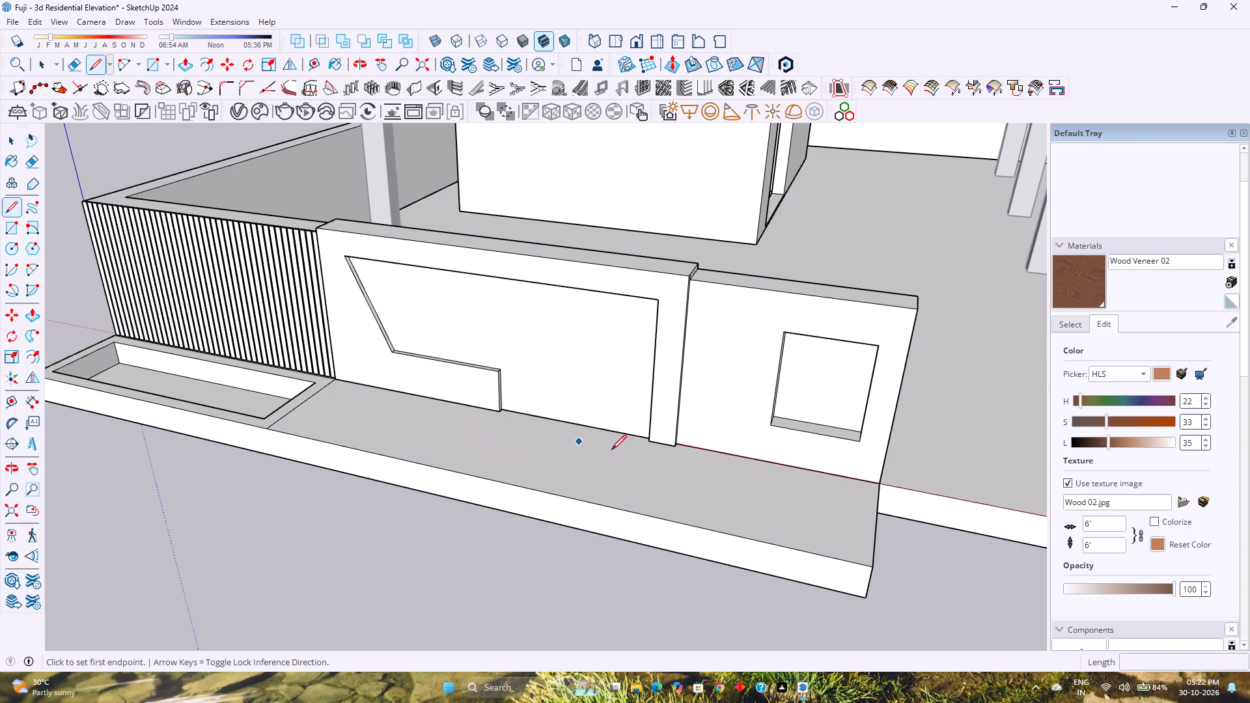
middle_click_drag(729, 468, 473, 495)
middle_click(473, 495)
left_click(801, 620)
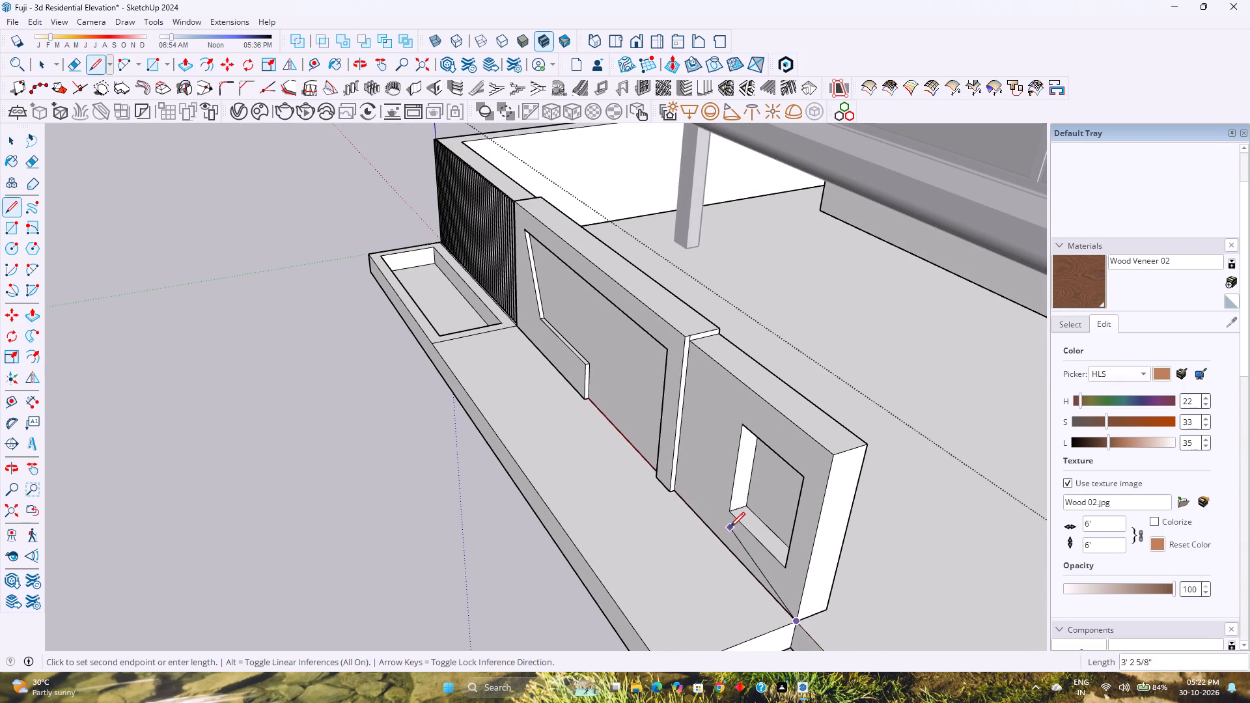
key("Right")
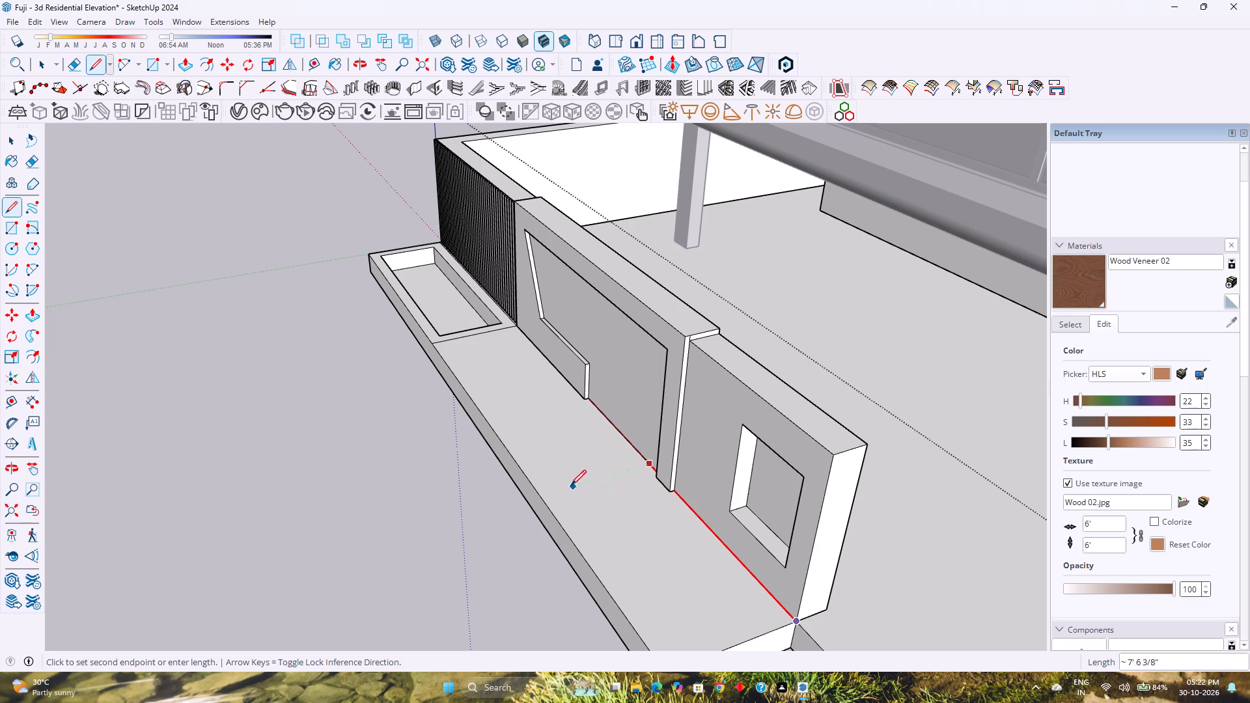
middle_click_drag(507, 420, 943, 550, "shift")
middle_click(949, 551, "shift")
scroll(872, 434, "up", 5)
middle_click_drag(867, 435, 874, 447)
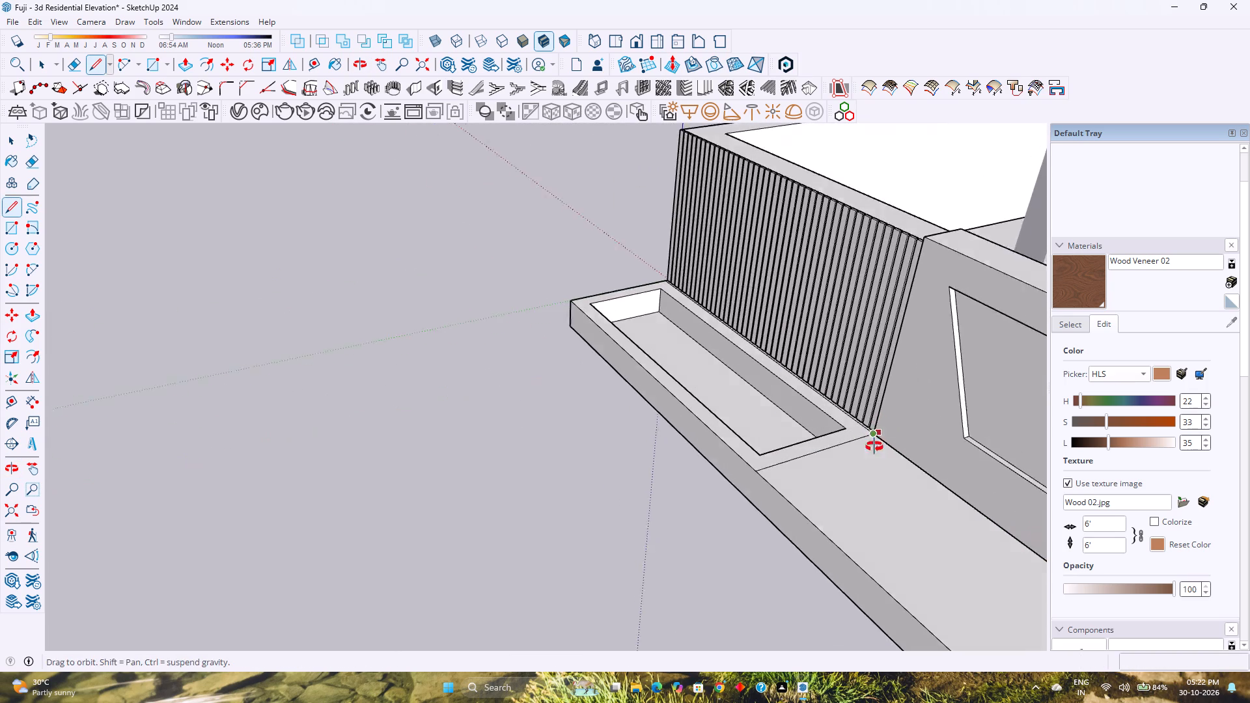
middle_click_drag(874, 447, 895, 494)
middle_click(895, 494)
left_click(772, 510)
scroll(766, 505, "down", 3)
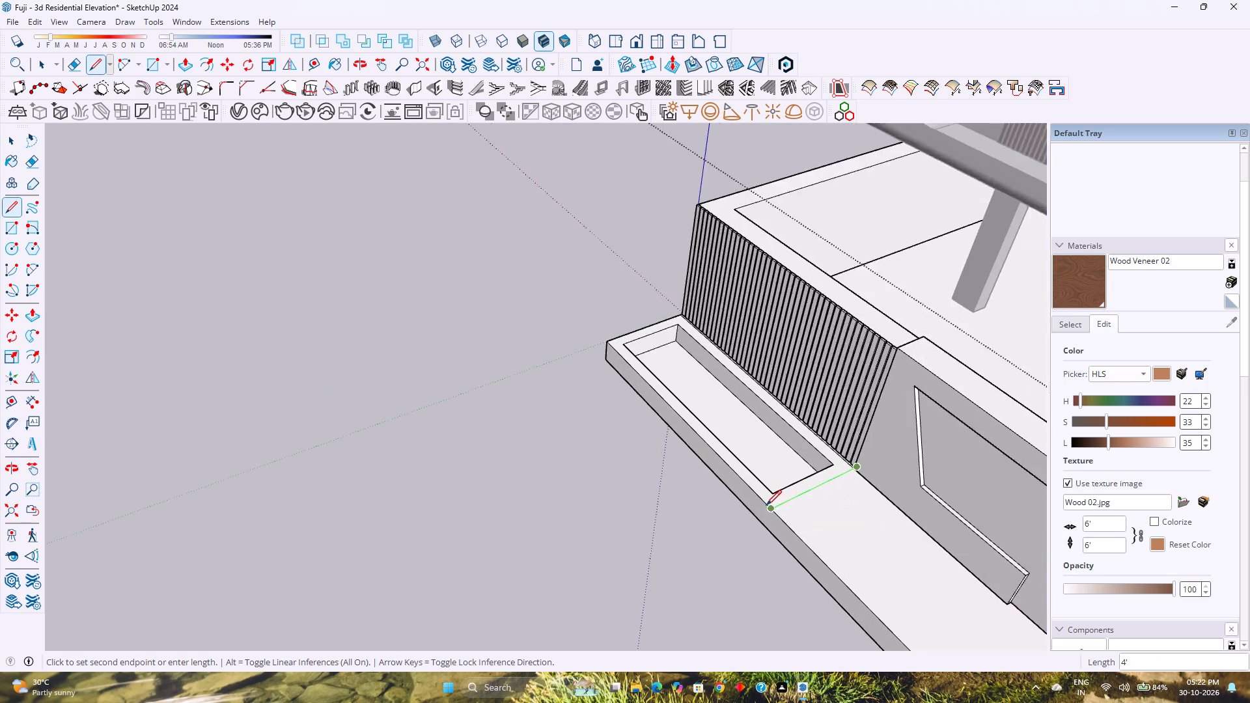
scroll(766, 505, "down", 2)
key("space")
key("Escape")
Reopen the ground floor group and select the slab's top face to check whether the front strip is separate.
scroll(764, 504, "down", 3)
middle_click_drag(764, 510, 551, 473, "shift")
middle_click_drag(545, 472, 539, 471, "shift")
scroll(536, 471, "down", 5)
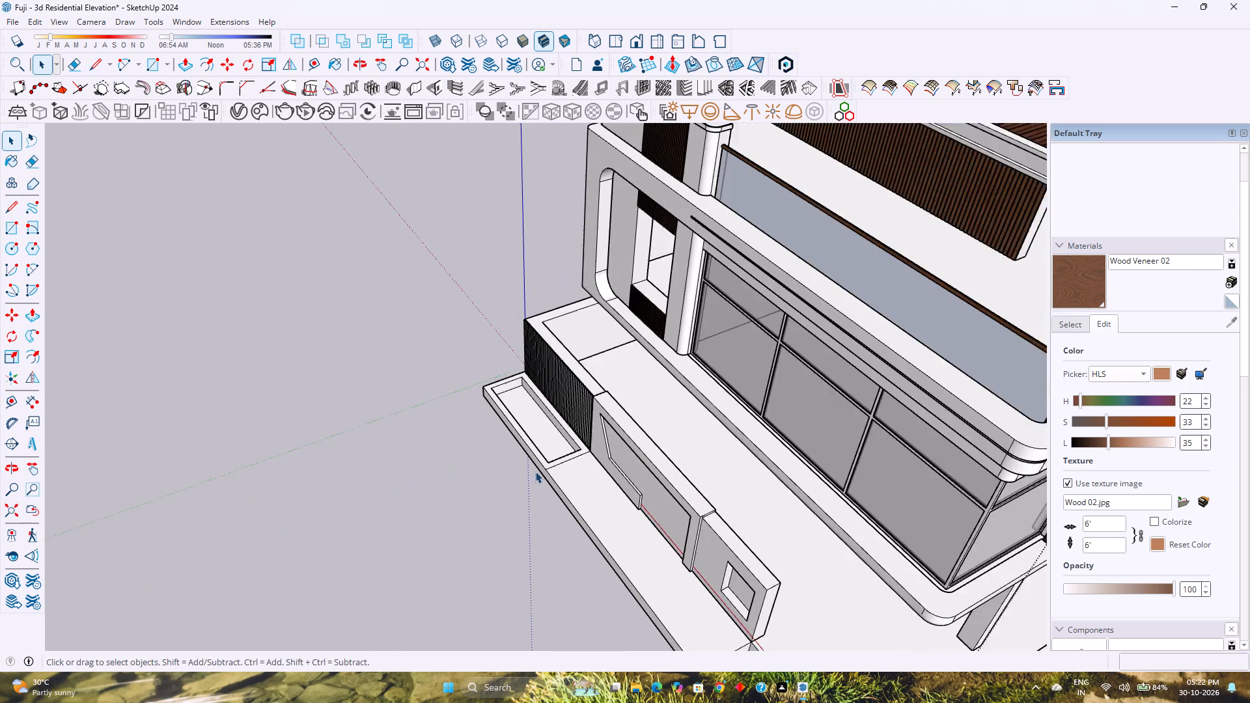
middle_click_drag(518, 520, 636, 447)
middle_click(637, 447)
middle_click_drag(698, 451, 623, 482, "shift")
left_click(667, 488)
scroll(708, 501, "up", 3)
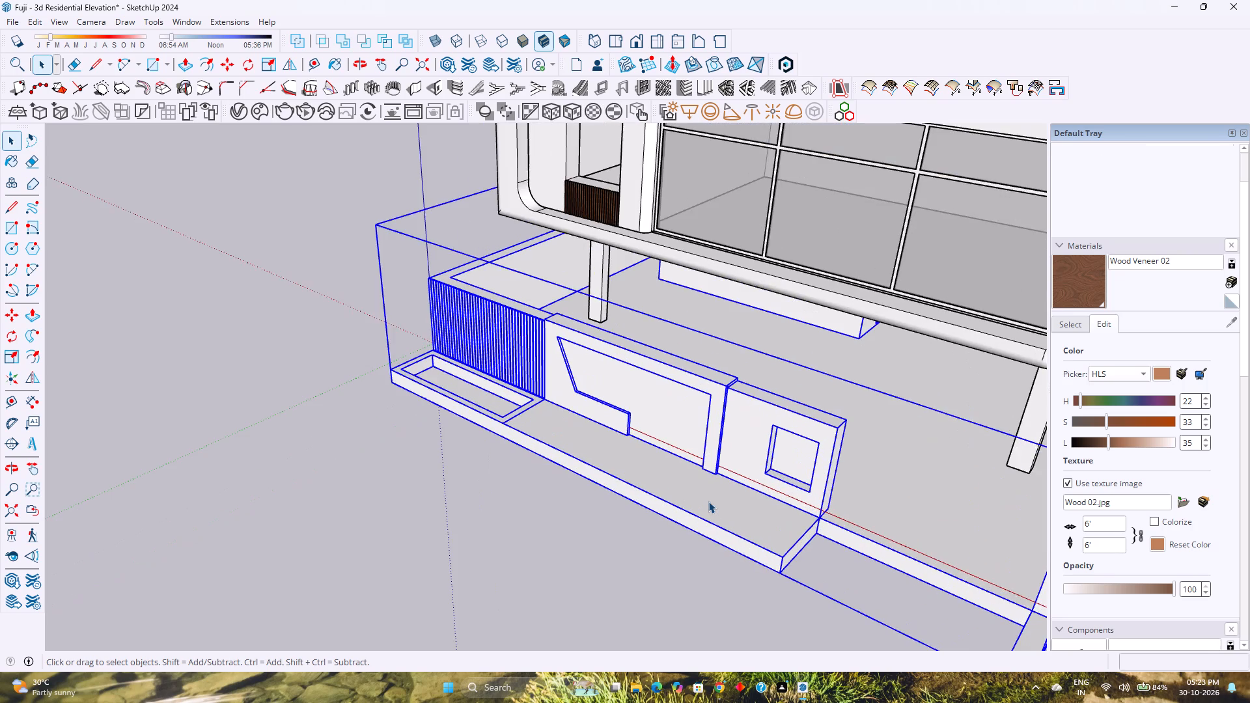
triple_click(708, 501)
scroll(706, 504, "up", 3)
left_click(706, 504)
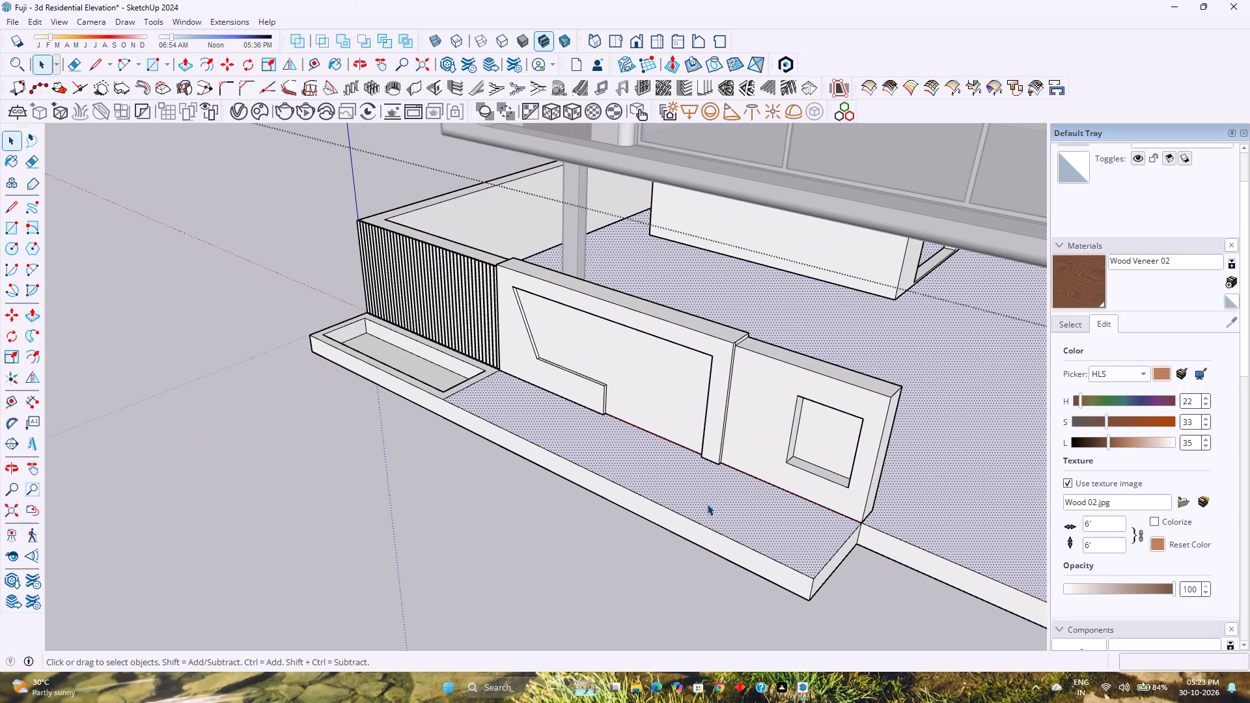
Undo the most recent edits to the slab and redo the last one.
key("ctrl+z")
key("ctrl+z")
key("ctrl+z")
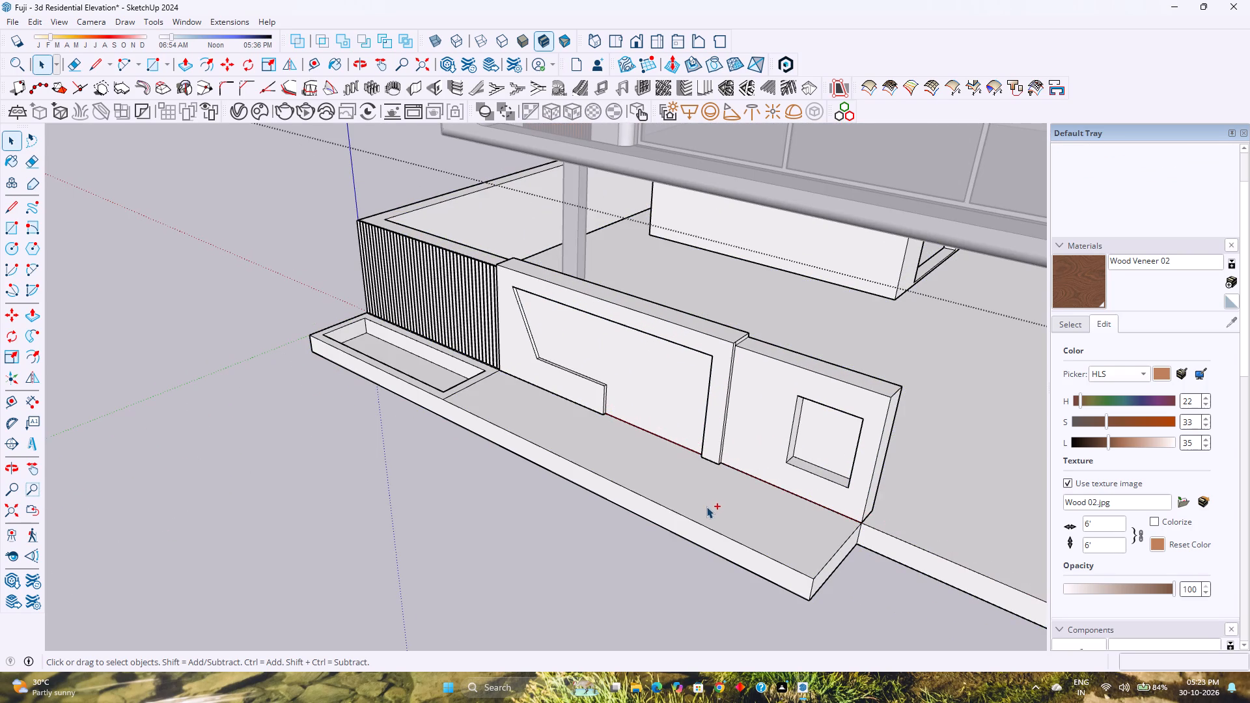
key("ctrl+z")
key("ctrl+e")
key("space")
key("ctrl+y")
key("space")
Draw an 18' 6" line along the red axis at the front wall's base, from the slab's inner corner to the louvre end.
left_click(929, 537)
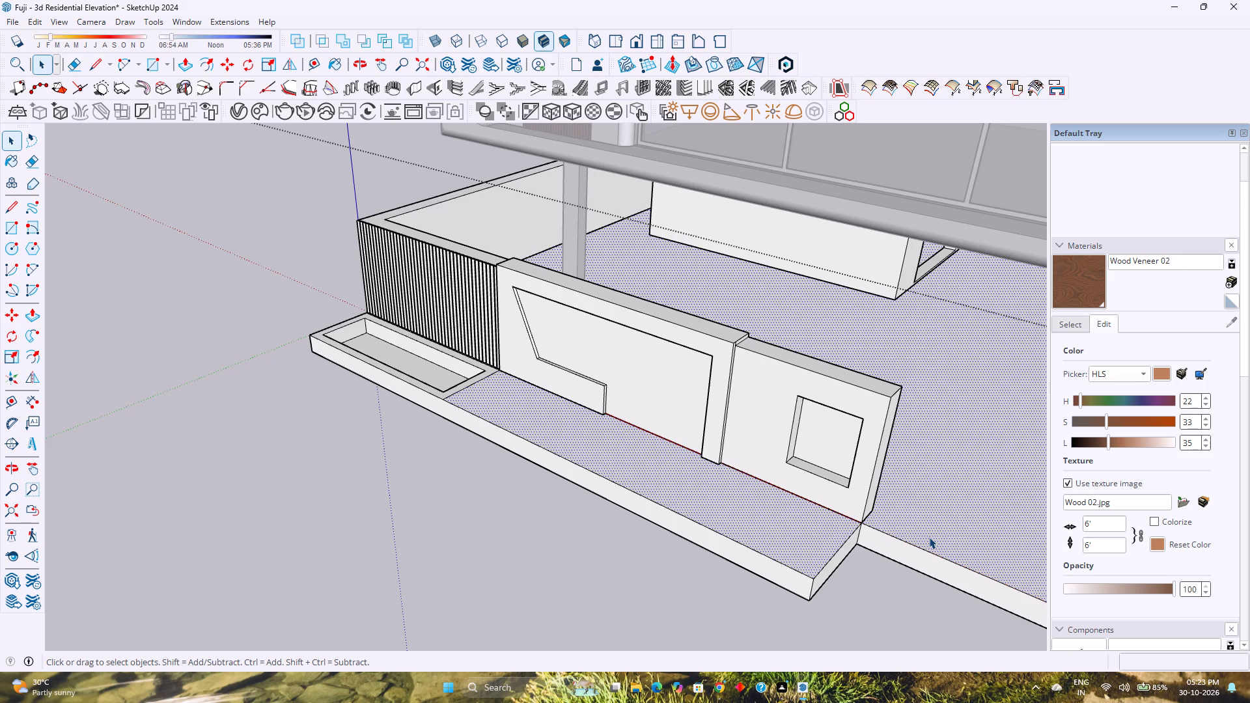
key("l")
left_click(866, 524)
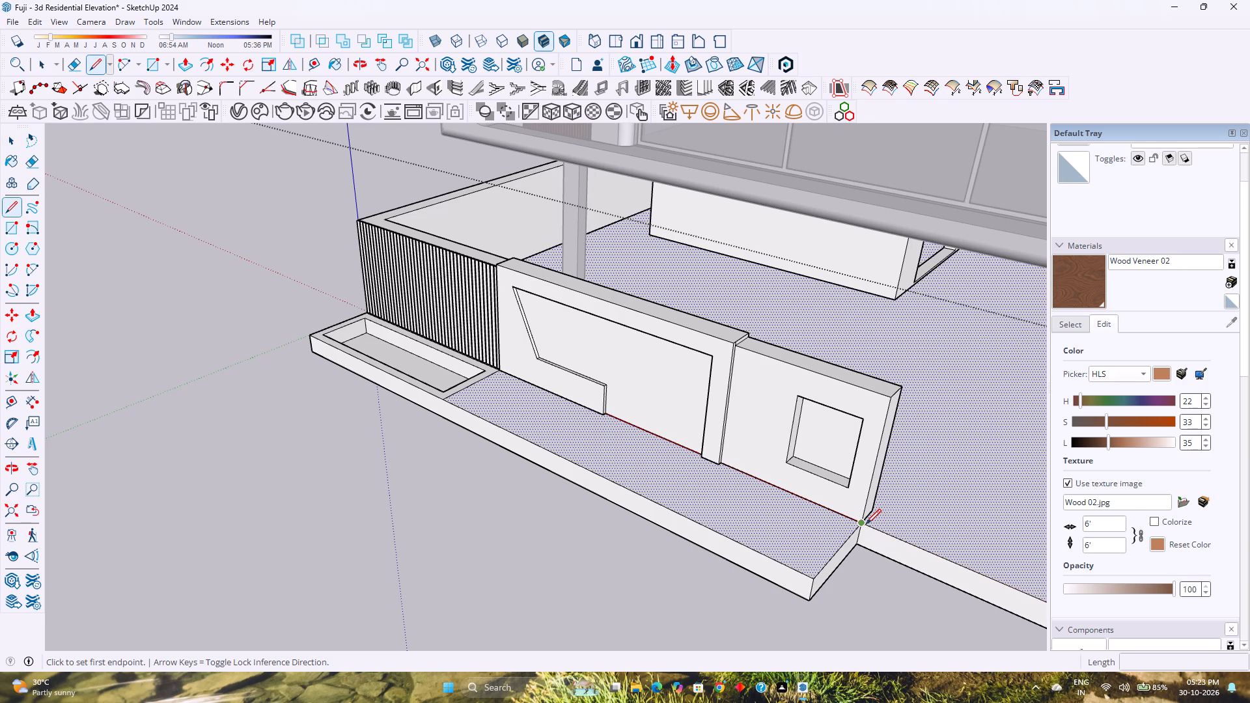
key("Right")
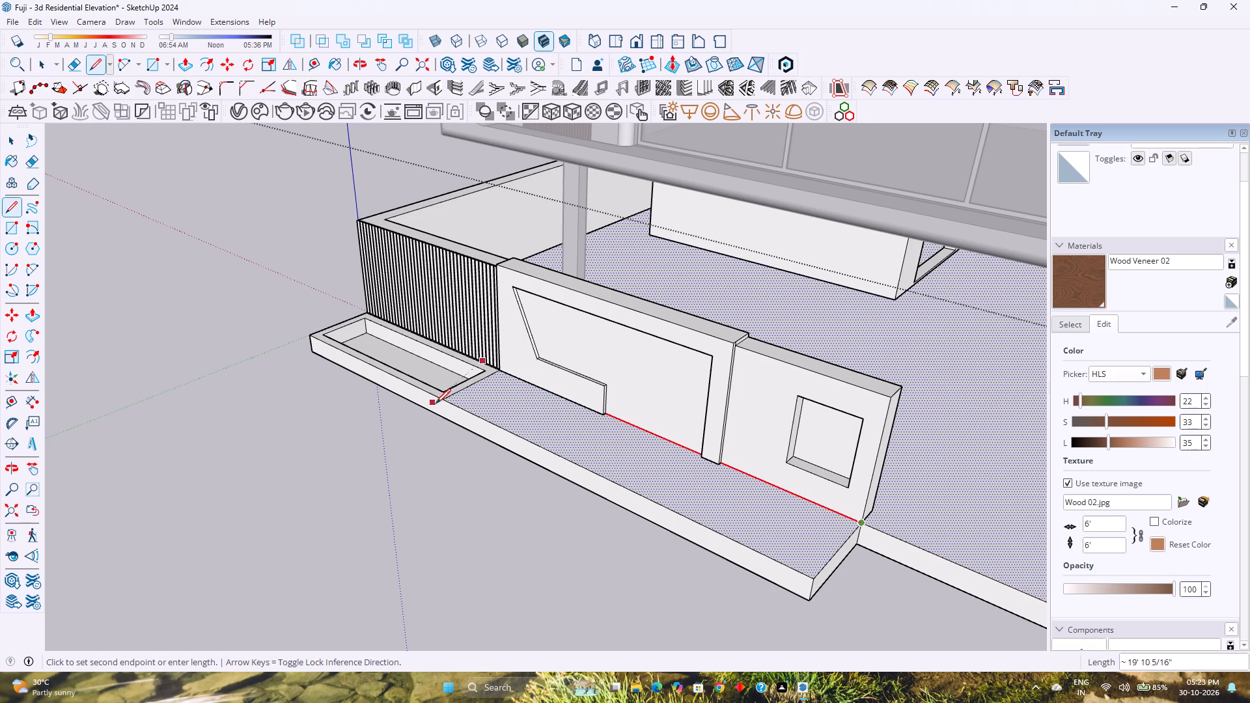
left_click(440, 400)
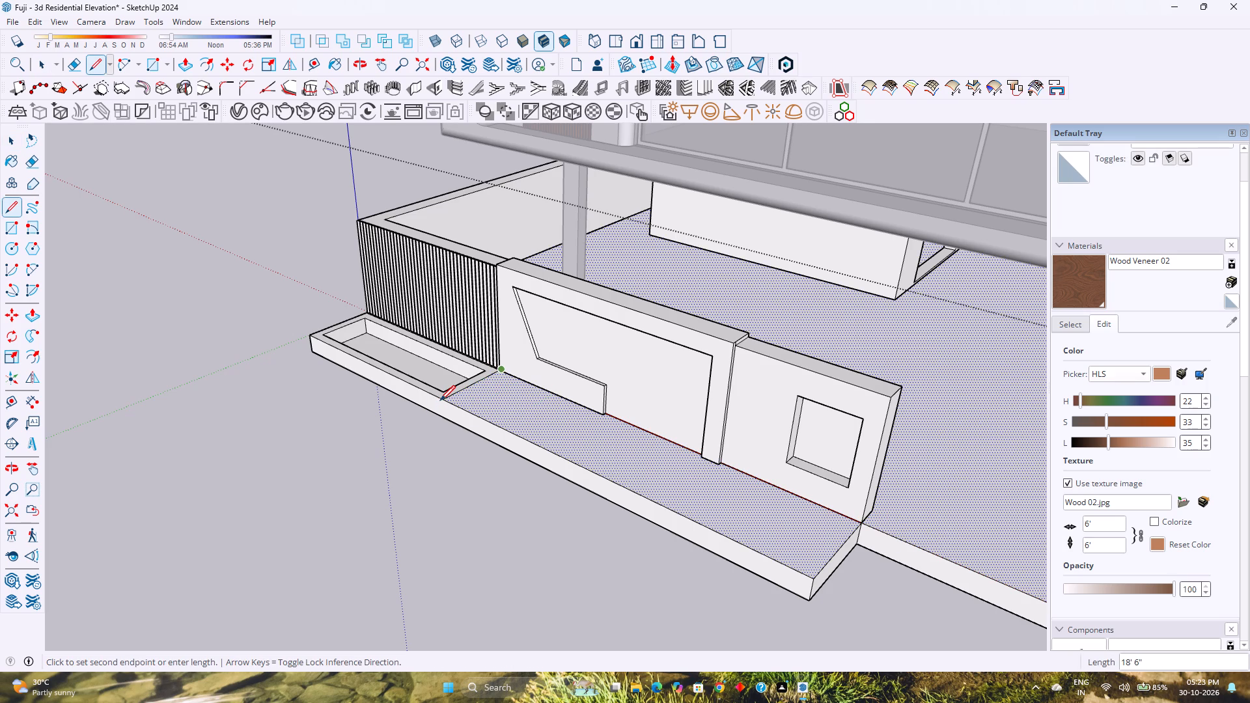
Connect the line's end beside the last louvre to the recess border's corner with a 2" segment.
scroll(493, 366, "up", 6)
middle_click_drag(489, 370, 542, 524)
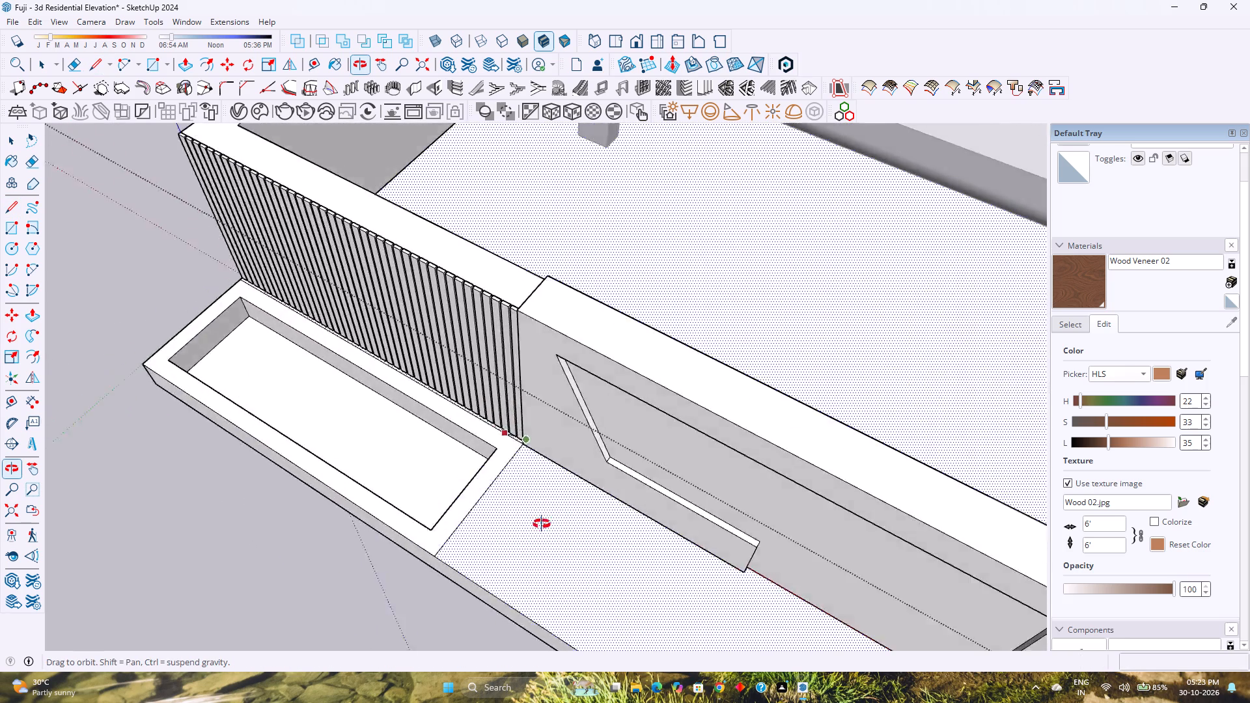
middle_click_drag(542, 524, 731, 477)
scroll(622, 409, "up", 12)
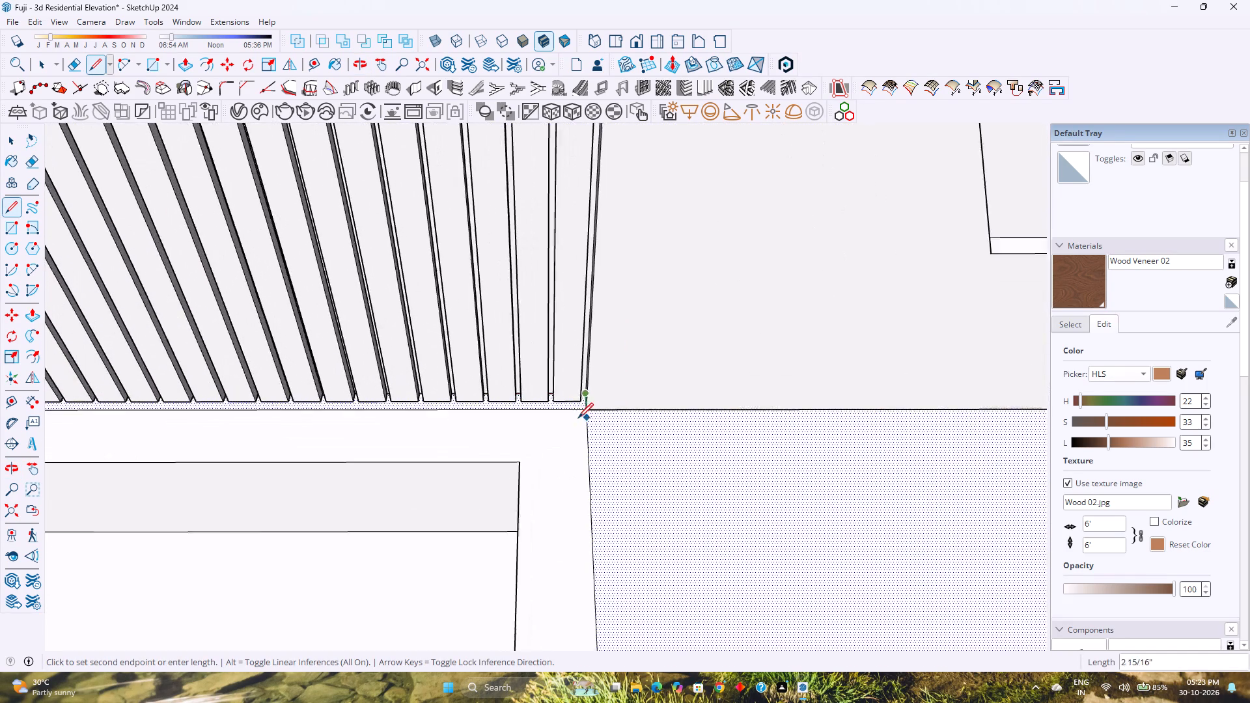
scroll(578, 418, "up", 7)
middle_click_drag(574, 417, 679, 381)
middle_click(679, 381)
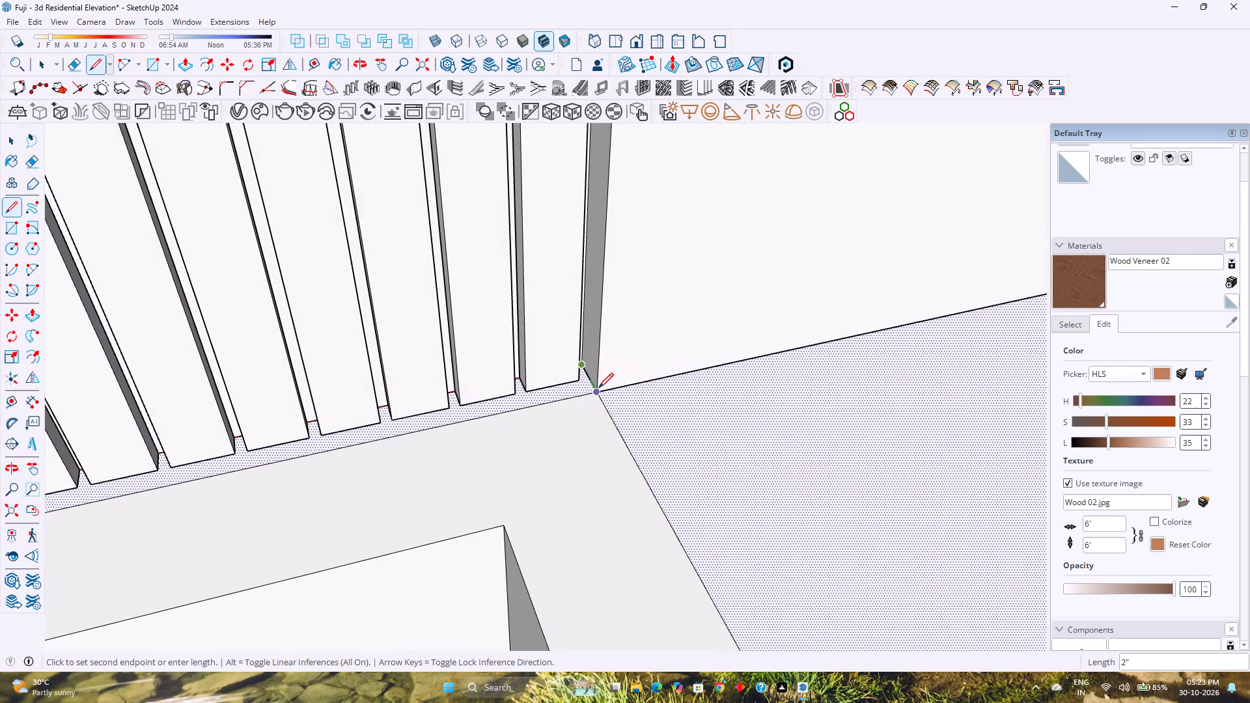
left_click(598, 388)
key("space")
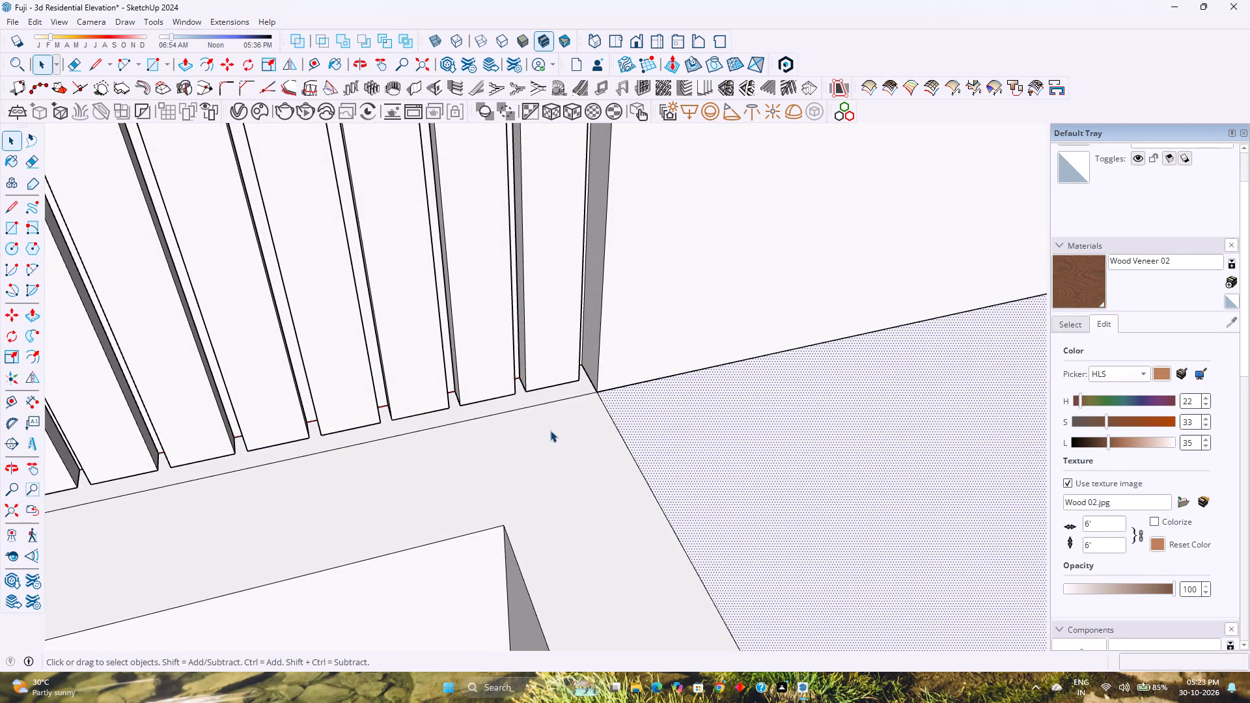
key("Escape")
Copy the slab extension's face in front of the plain wall 30' outward along the red axis.
scroll(549, 432, "down", 20)
scroll(549, 432, "down", 4)
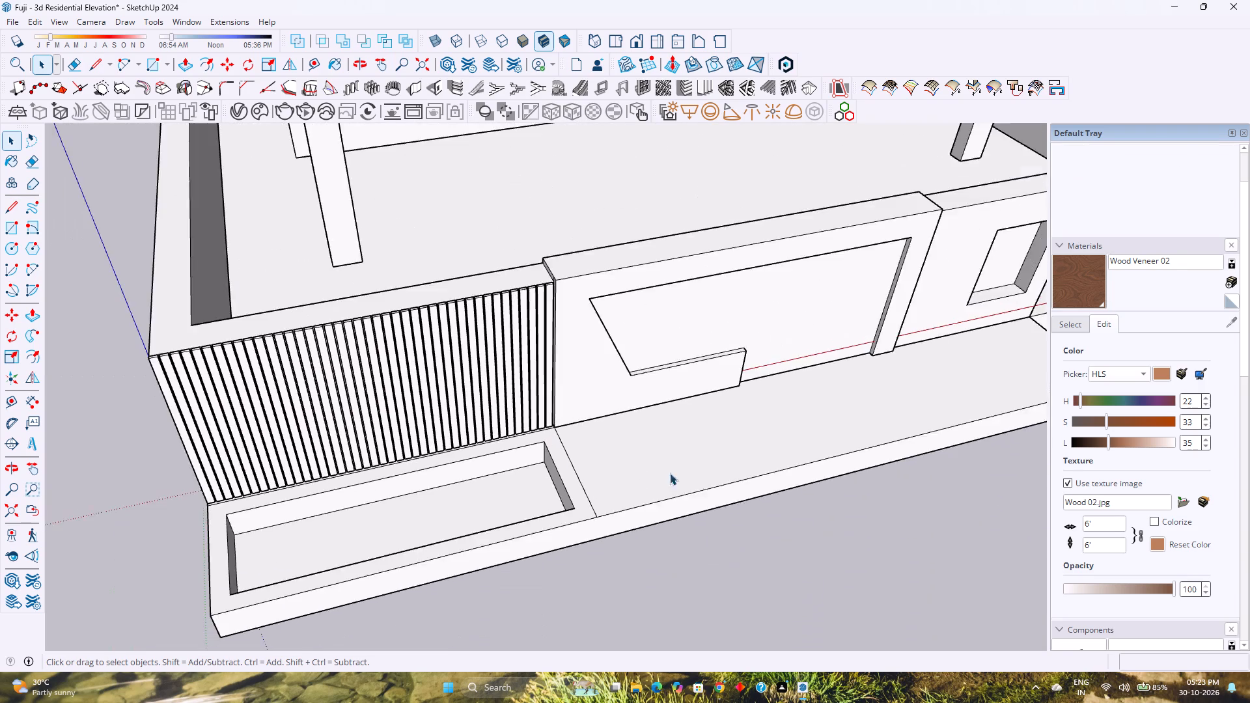
middle_click_drag(670, 473, 533, 445)
middle_click(529, 445)
scroll(538, 443, "down", 3)
left_click(669, 477)
double_click(678, 489)
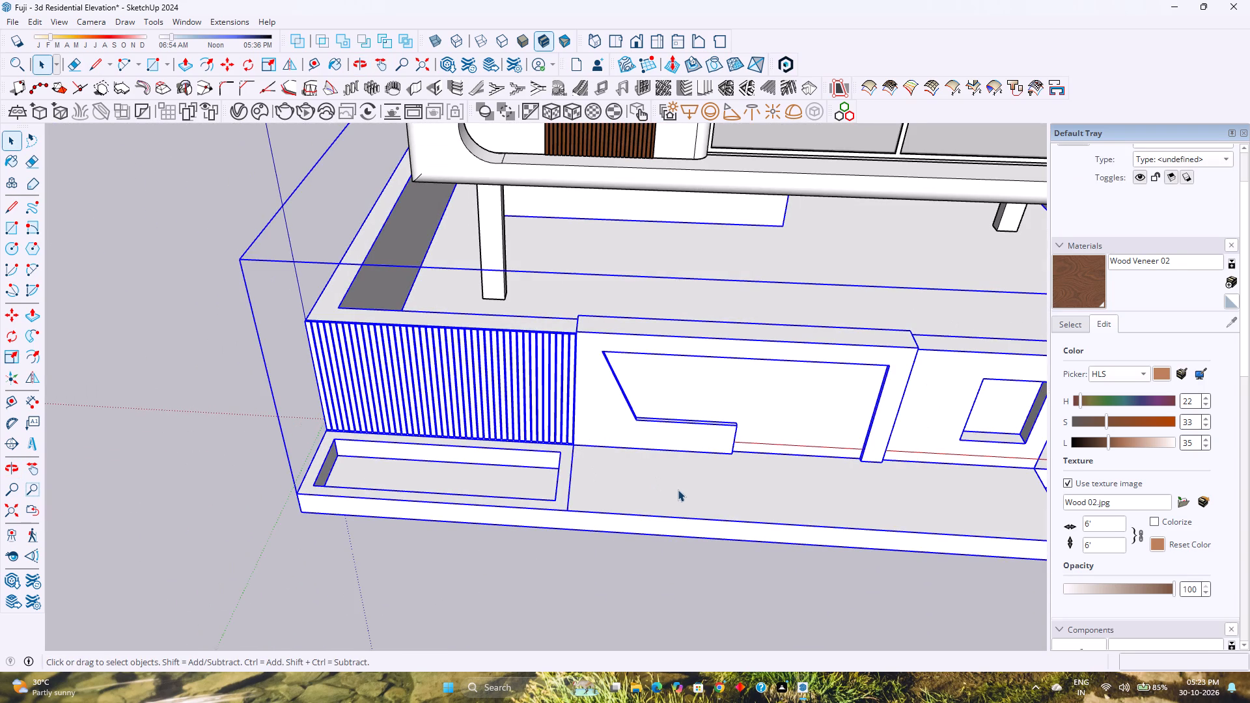
left_click(678, 489)
middle_click_drag(701, 497, 367, 540, "shift")
middle_click(367, 540, "shift")
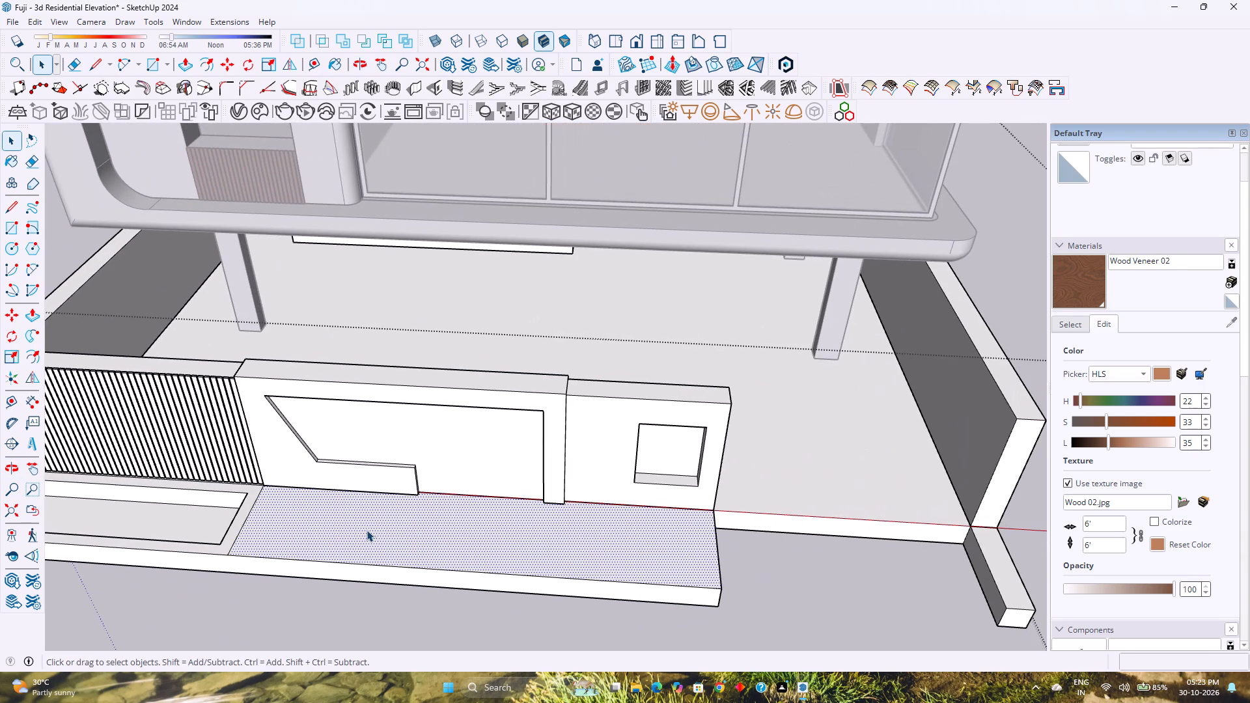
key("m")
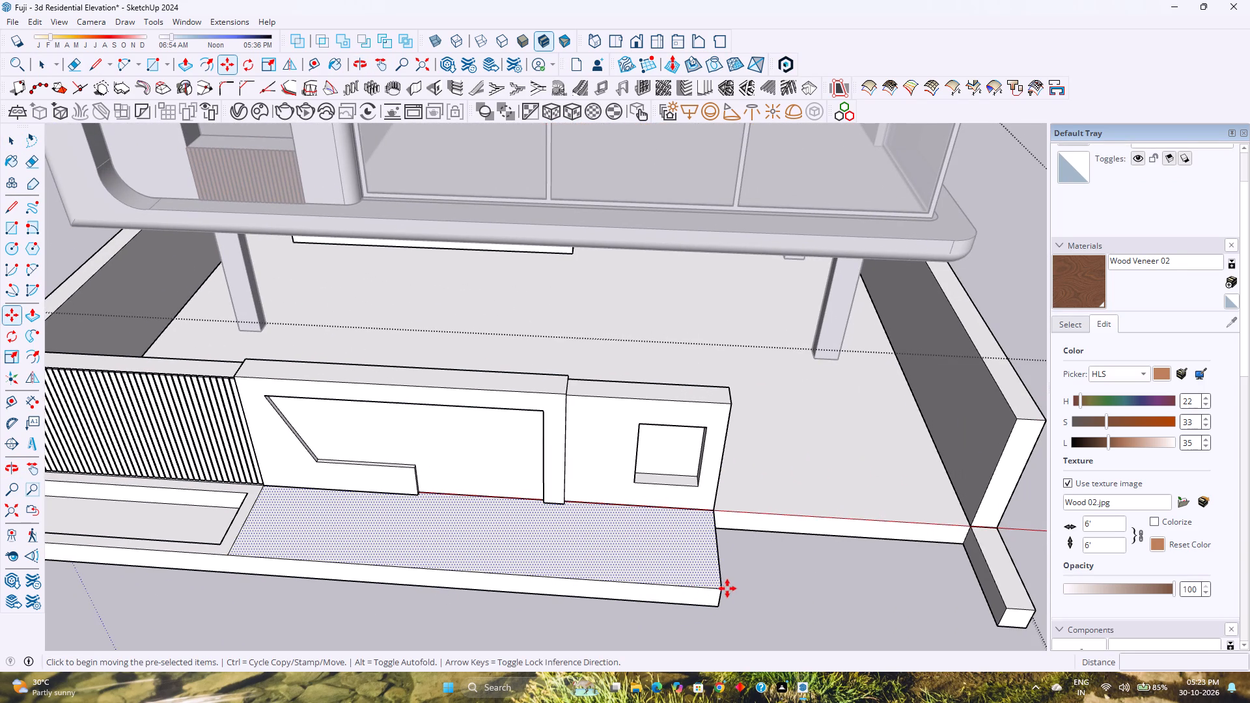
left_click(724, 589)
scroll(876, 580, "down", 4)
middle_click_drag(874, 580, 588, 541, "shift")
middle_click(587, 541, "shift")
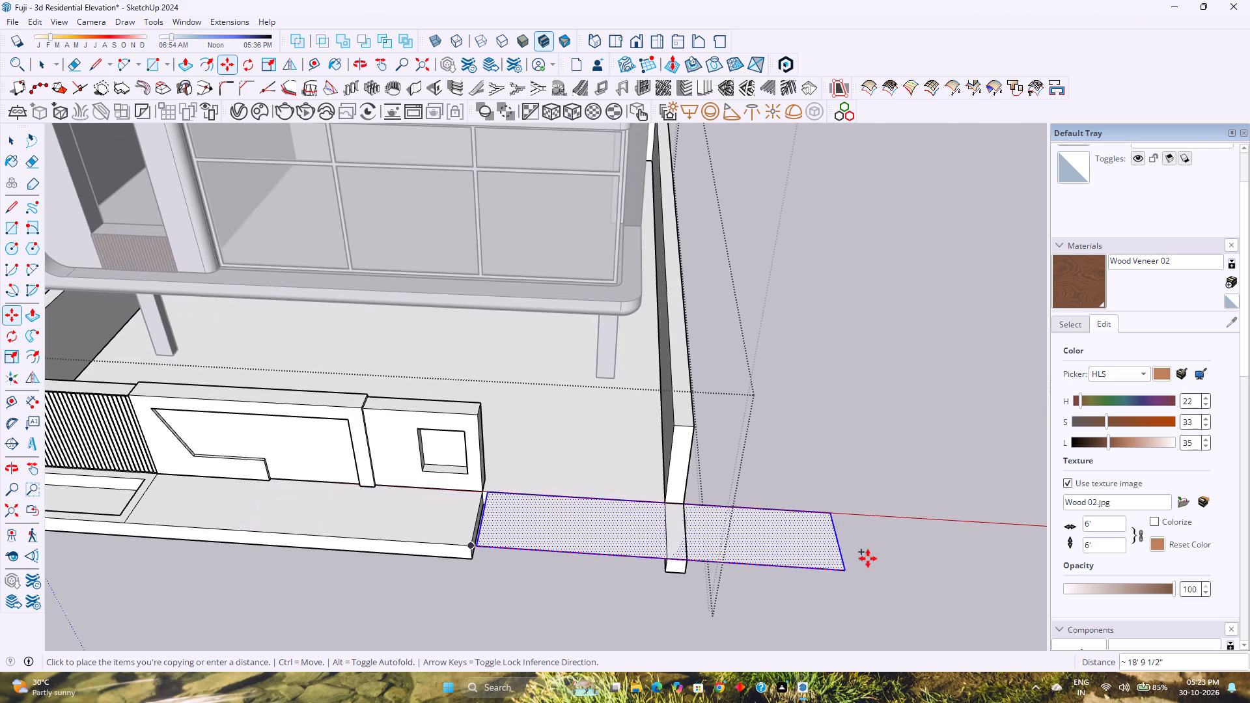
key("Right")
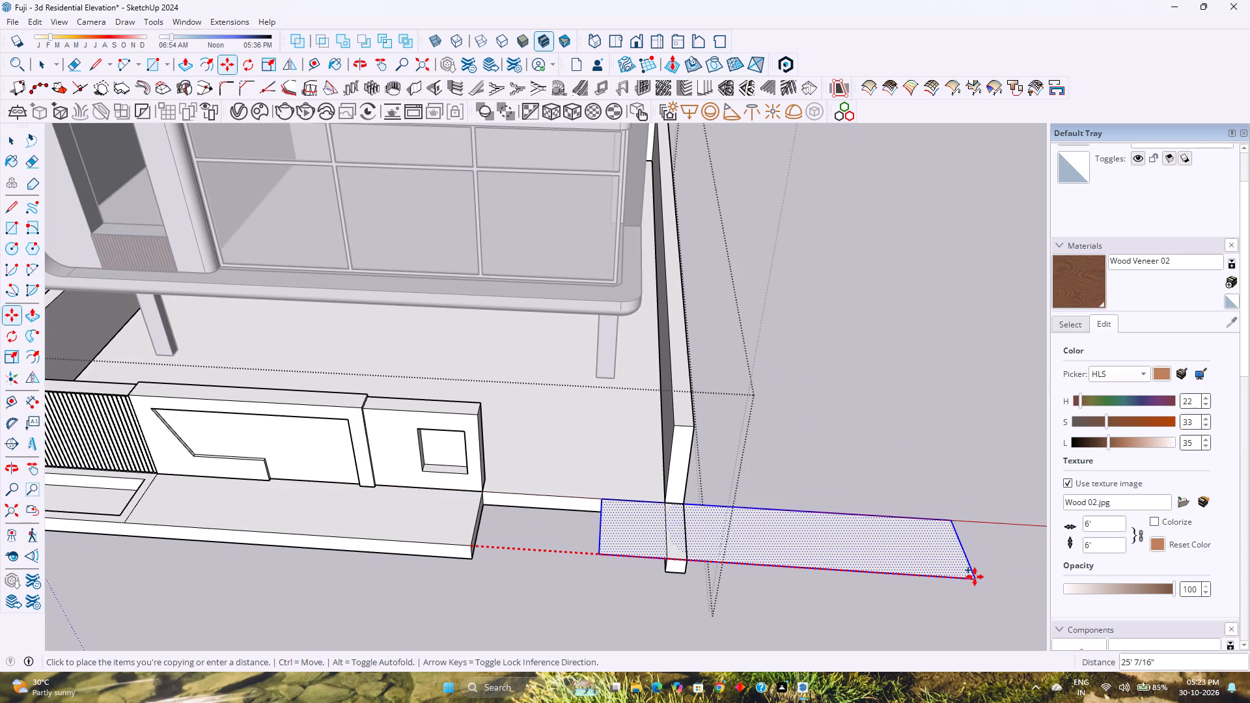
key("3")
type("0'")
key("Return")
key("space")
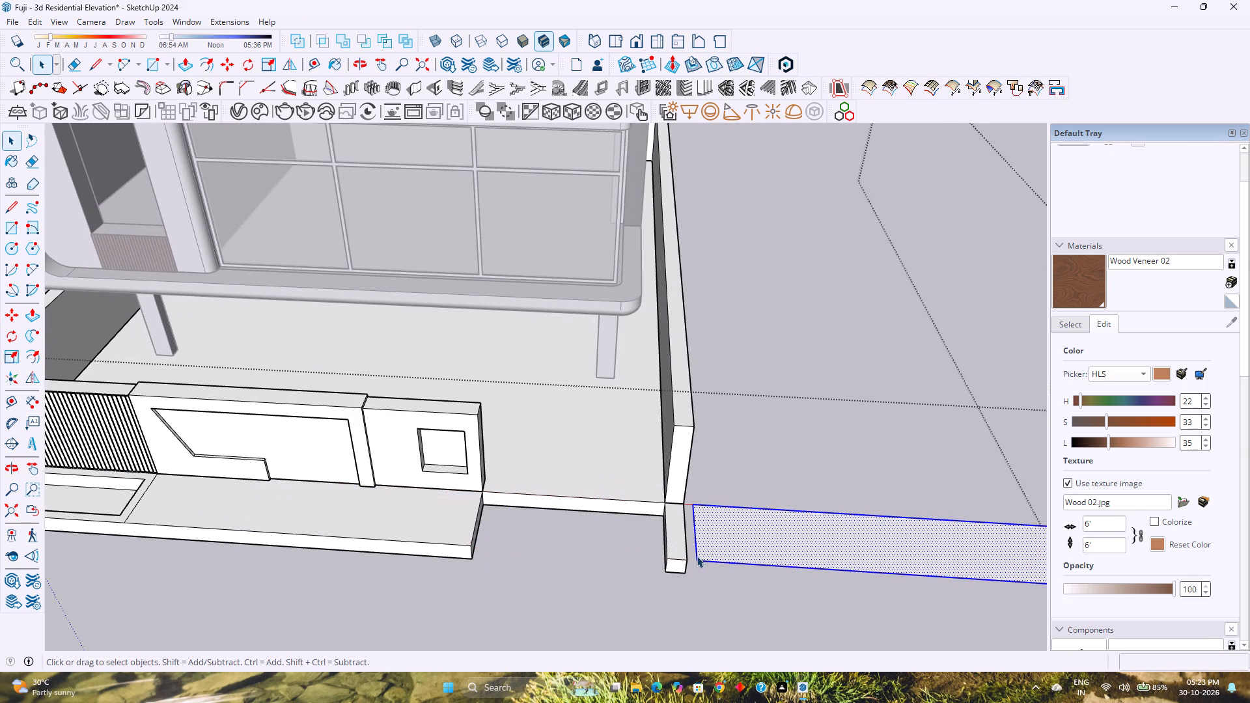
Make the copied slab face a group.
right_click(710, 543)
left_click(786, 306)
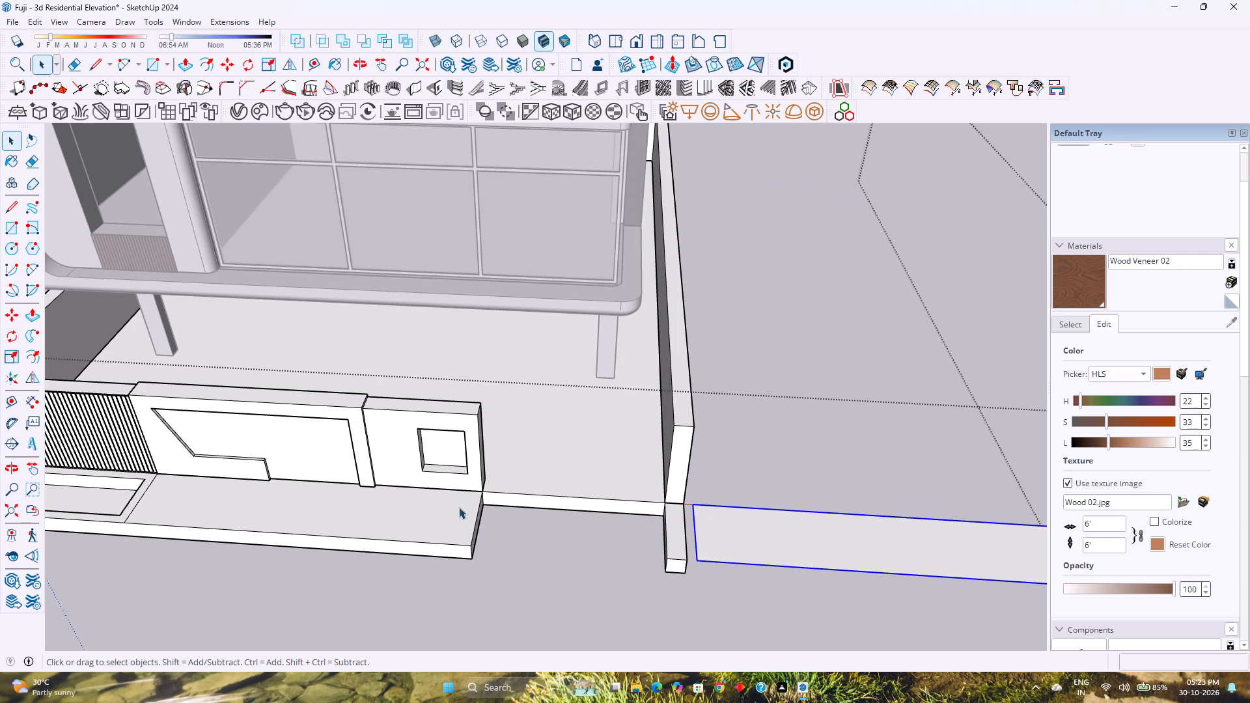
Push the slab extension's top face in front of the plain wall down 2".
left_click(436, 510)
key("p")
left_click(437, 510)
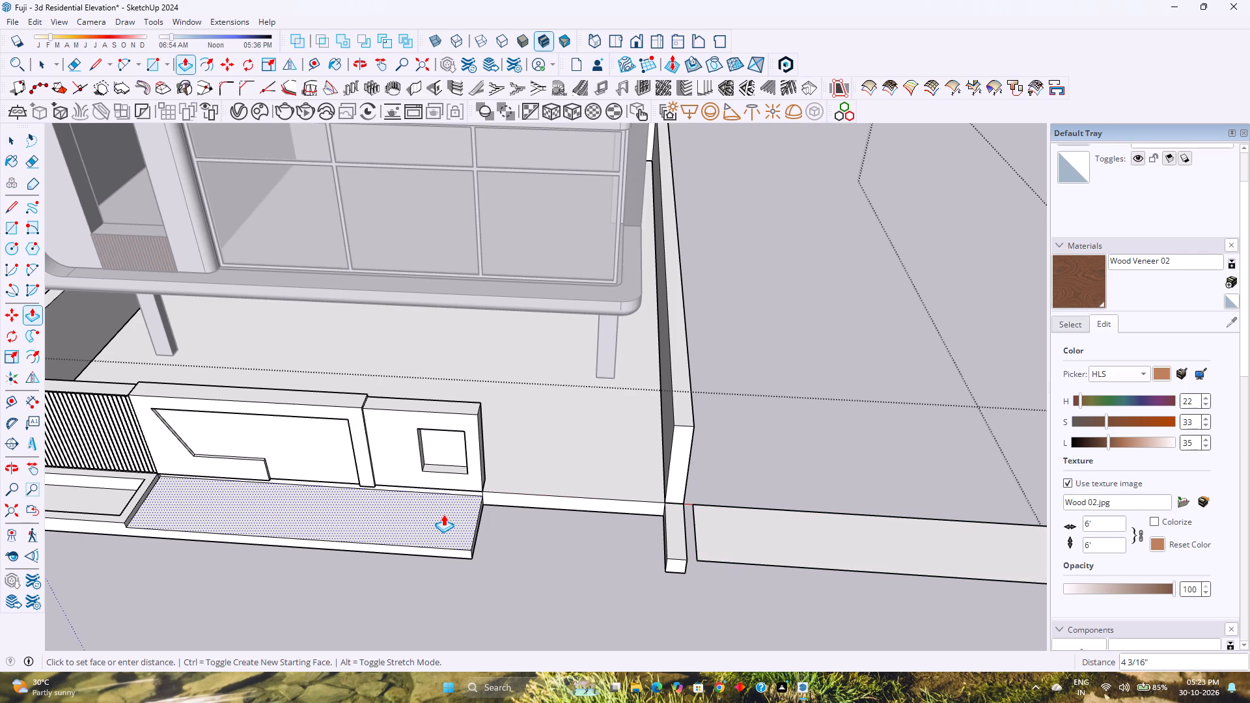
key("2")
key("Return")
Extrude the face of the grouped slab copy 2" upward to form a thin plate.
middle_click(430, 547)
middle_click_drag(428, 547, 385, 514)
middle_click(385, 513)
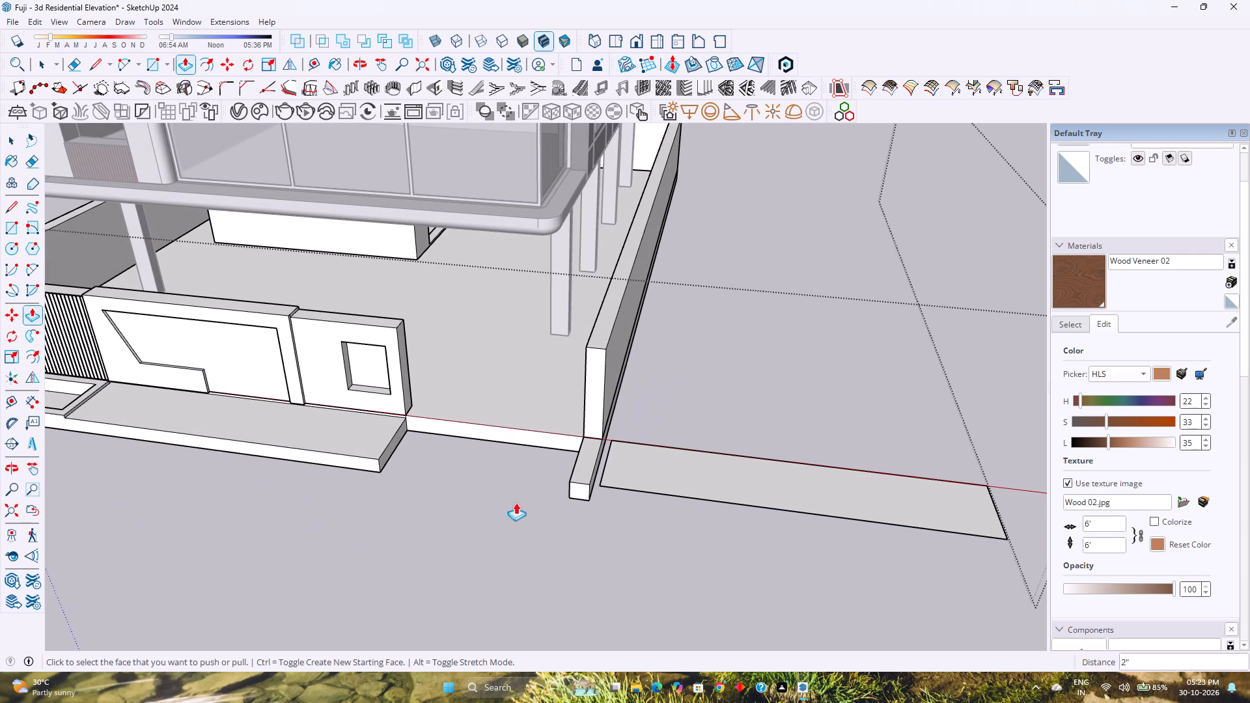
key("space")
double_click(676, 472)
key("p")
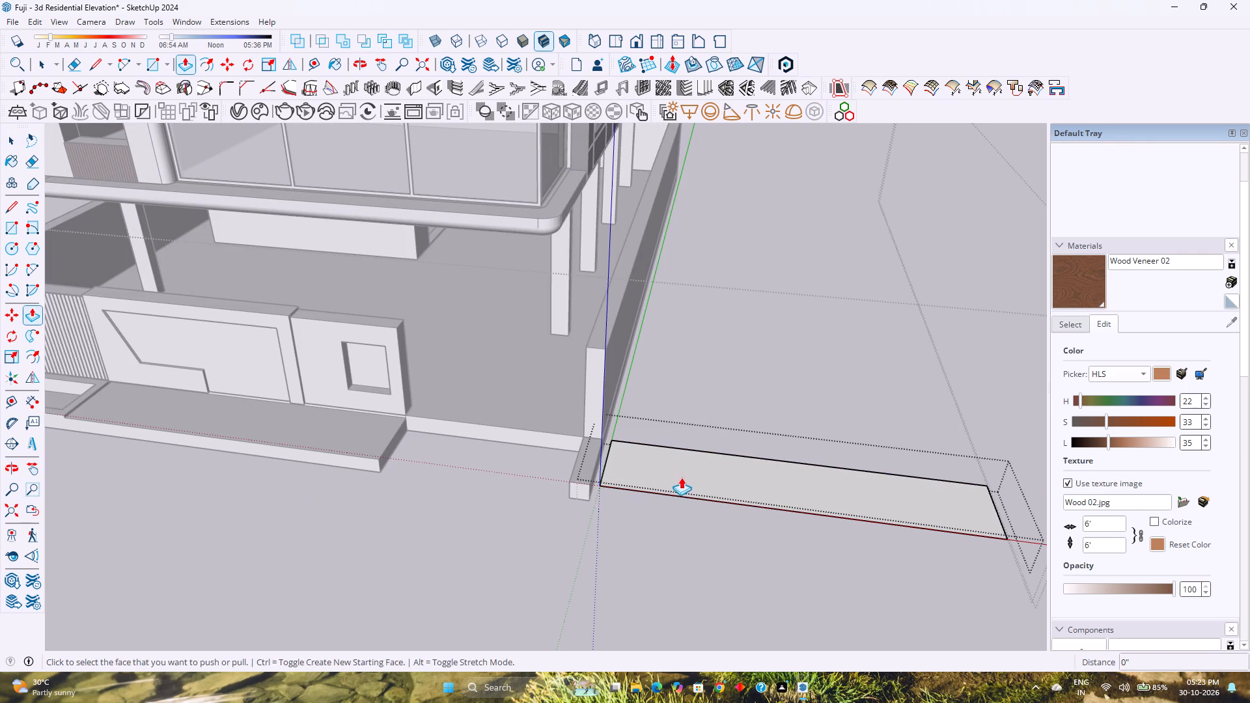
left_click(682, 477)
key("2")
key("Return")
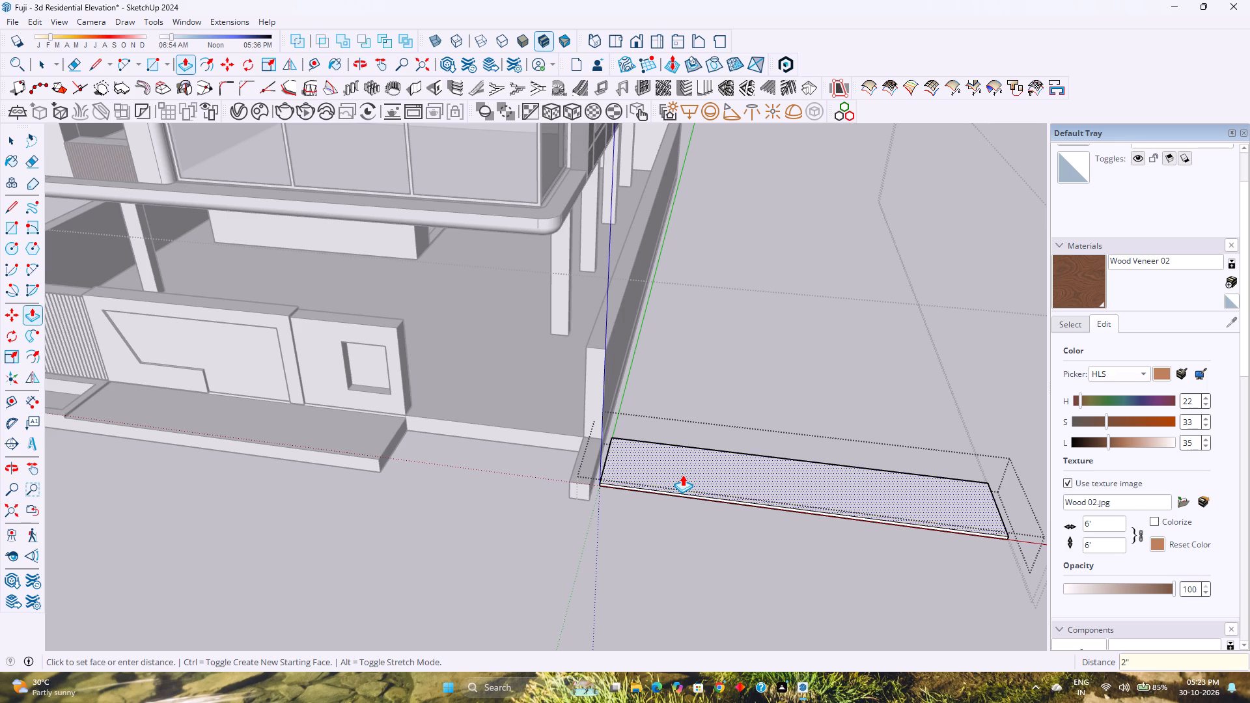
key("Escape")
key("space")
key("Escape")
Move the plate group 30' back along the red axis, over the slab extension in front of the wall.
left_click(680, 475)
key("m")
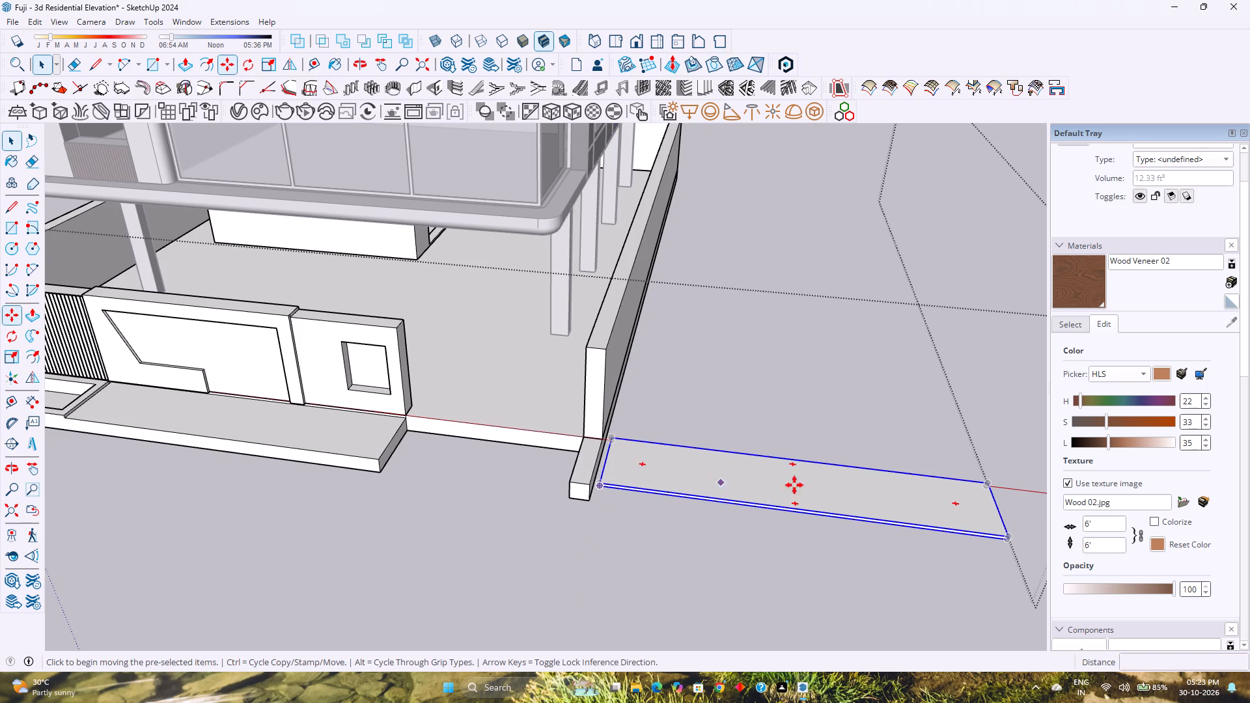
scroll(1012, 545, "up", 6)
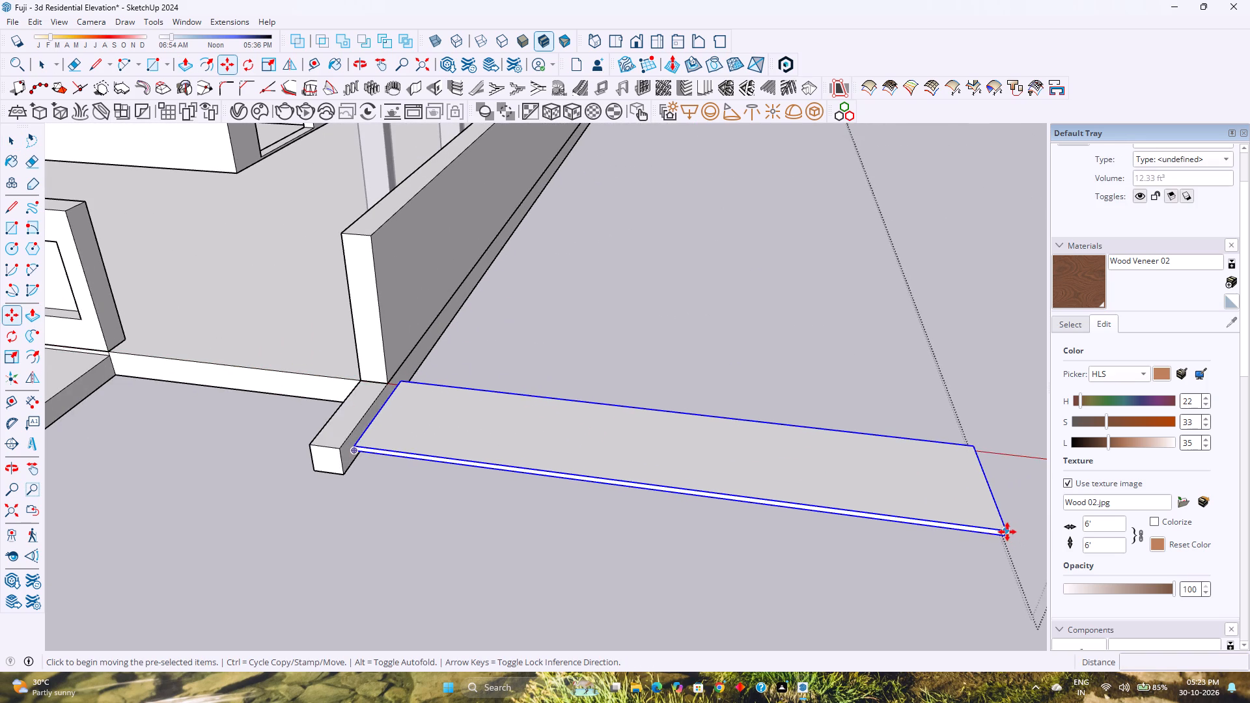
left_click(1007, 529)
key("Right")
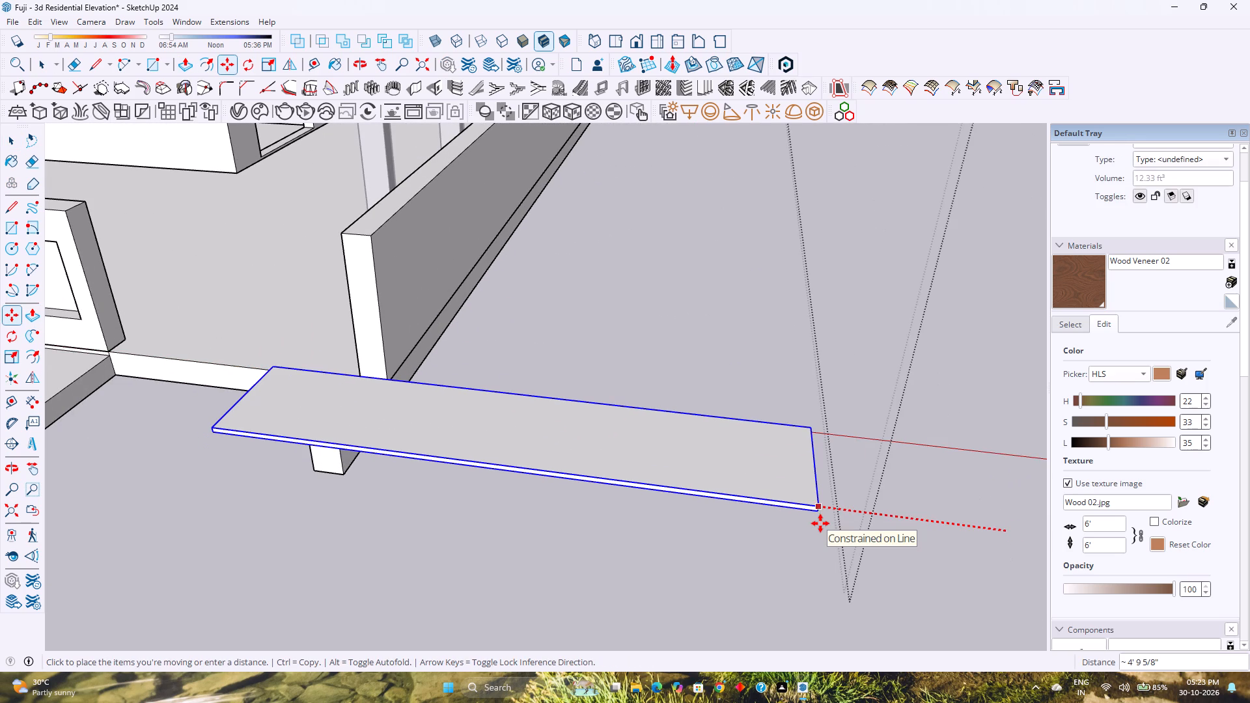
type("30'")
key("Return")
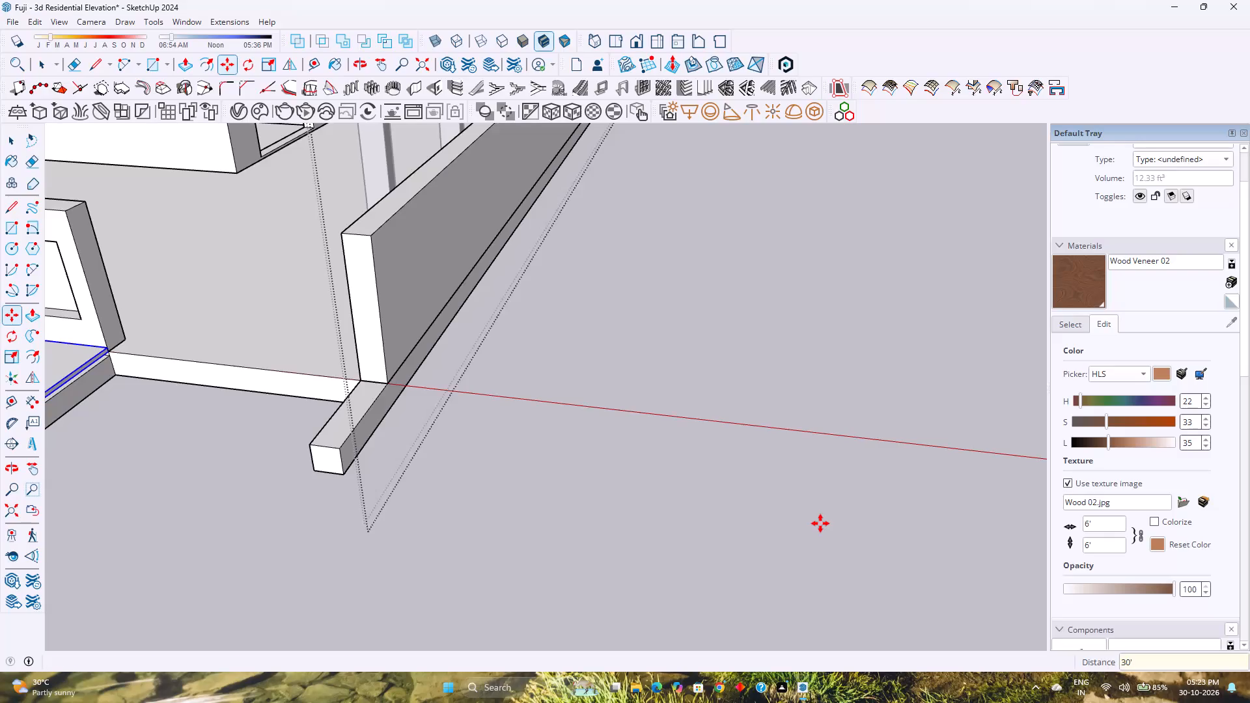
key("space")
key("Escape")
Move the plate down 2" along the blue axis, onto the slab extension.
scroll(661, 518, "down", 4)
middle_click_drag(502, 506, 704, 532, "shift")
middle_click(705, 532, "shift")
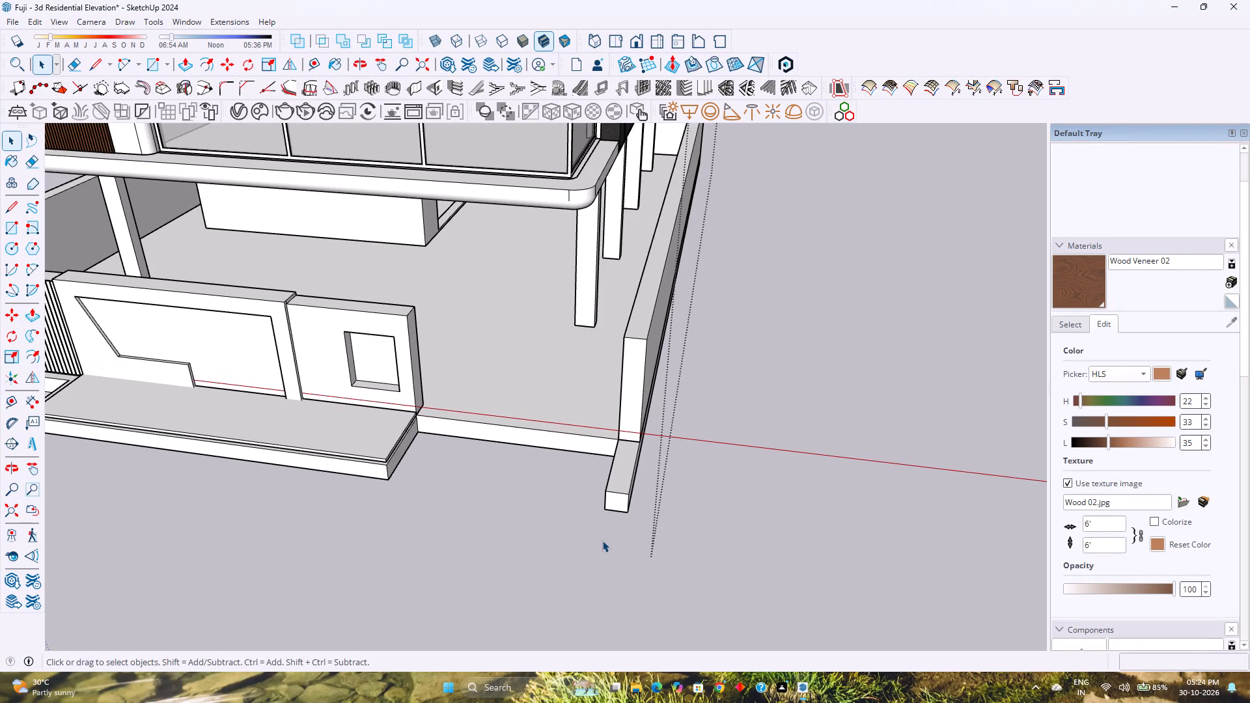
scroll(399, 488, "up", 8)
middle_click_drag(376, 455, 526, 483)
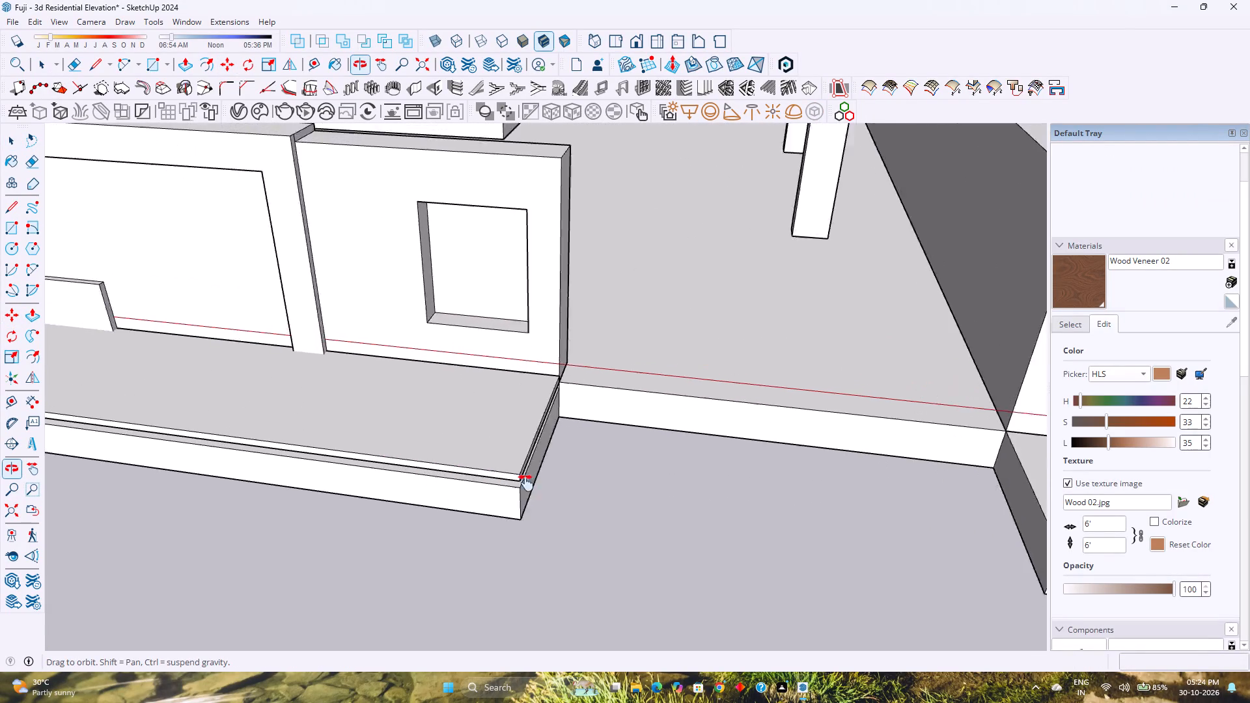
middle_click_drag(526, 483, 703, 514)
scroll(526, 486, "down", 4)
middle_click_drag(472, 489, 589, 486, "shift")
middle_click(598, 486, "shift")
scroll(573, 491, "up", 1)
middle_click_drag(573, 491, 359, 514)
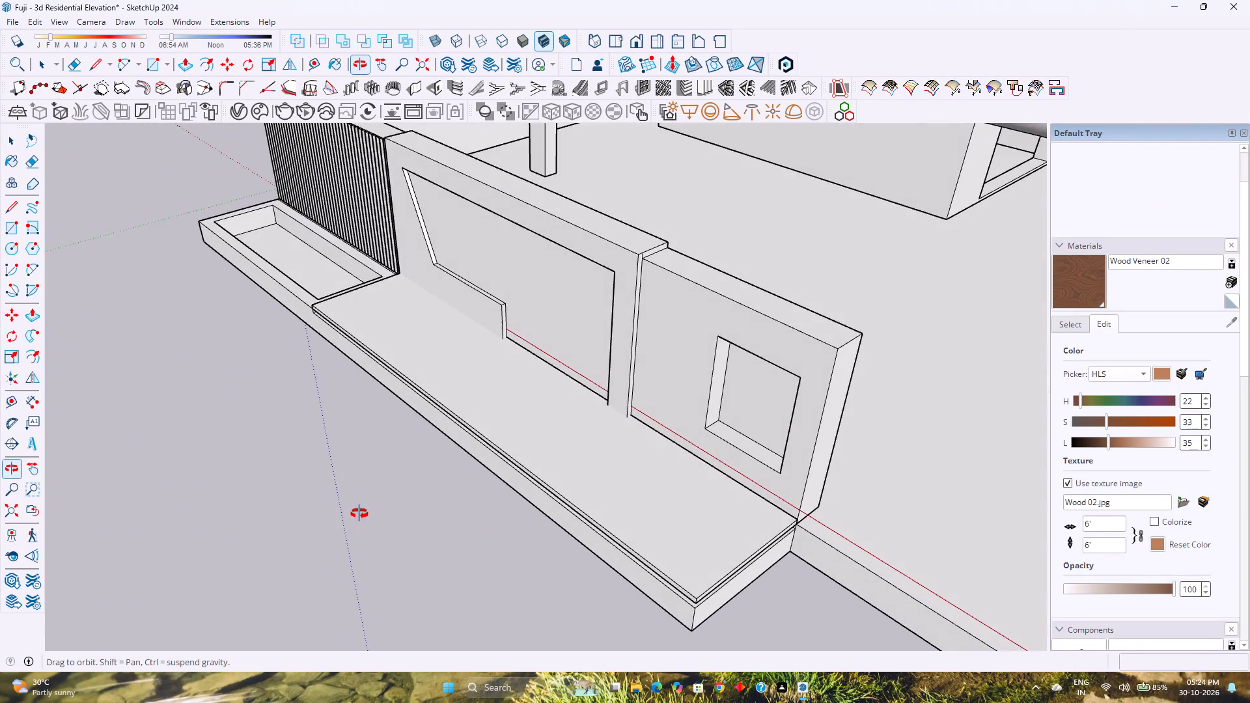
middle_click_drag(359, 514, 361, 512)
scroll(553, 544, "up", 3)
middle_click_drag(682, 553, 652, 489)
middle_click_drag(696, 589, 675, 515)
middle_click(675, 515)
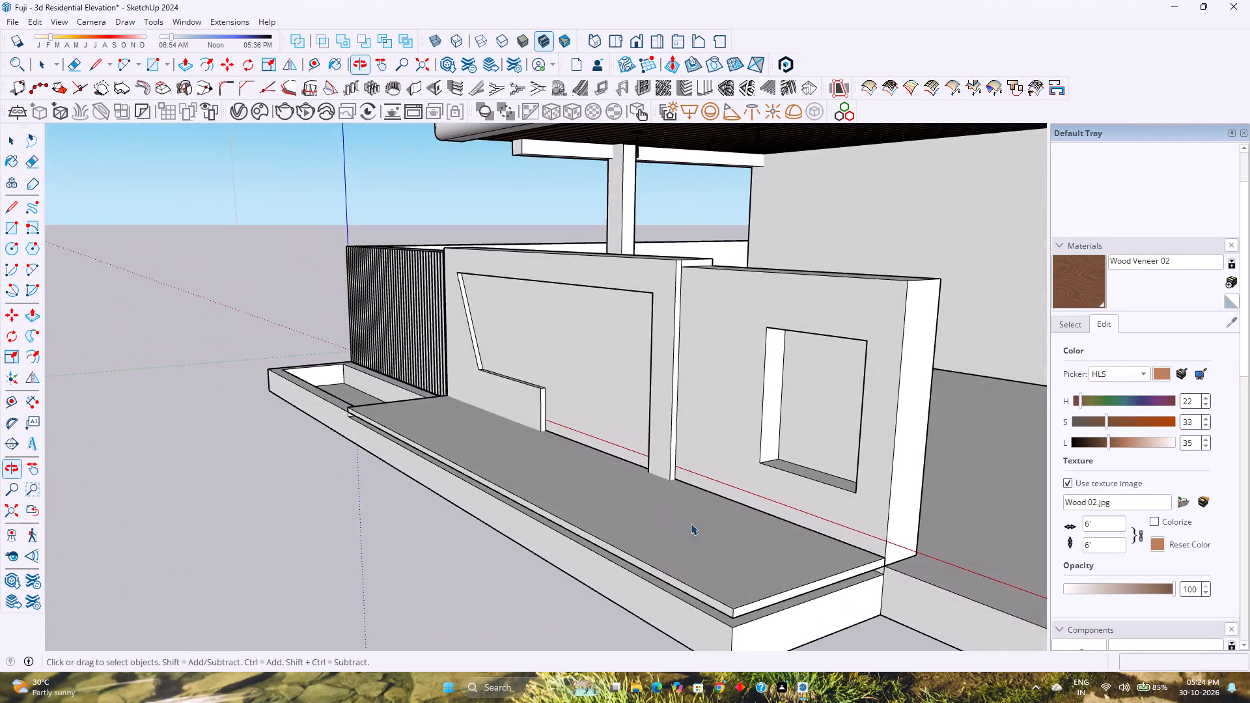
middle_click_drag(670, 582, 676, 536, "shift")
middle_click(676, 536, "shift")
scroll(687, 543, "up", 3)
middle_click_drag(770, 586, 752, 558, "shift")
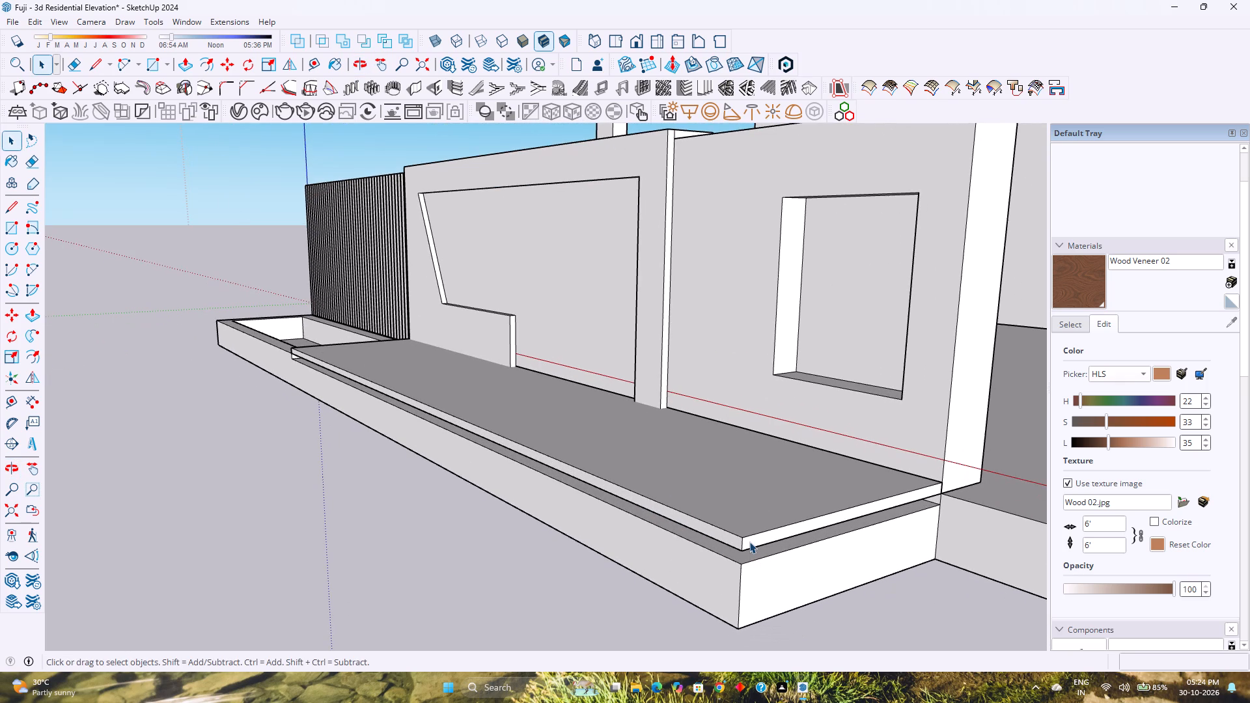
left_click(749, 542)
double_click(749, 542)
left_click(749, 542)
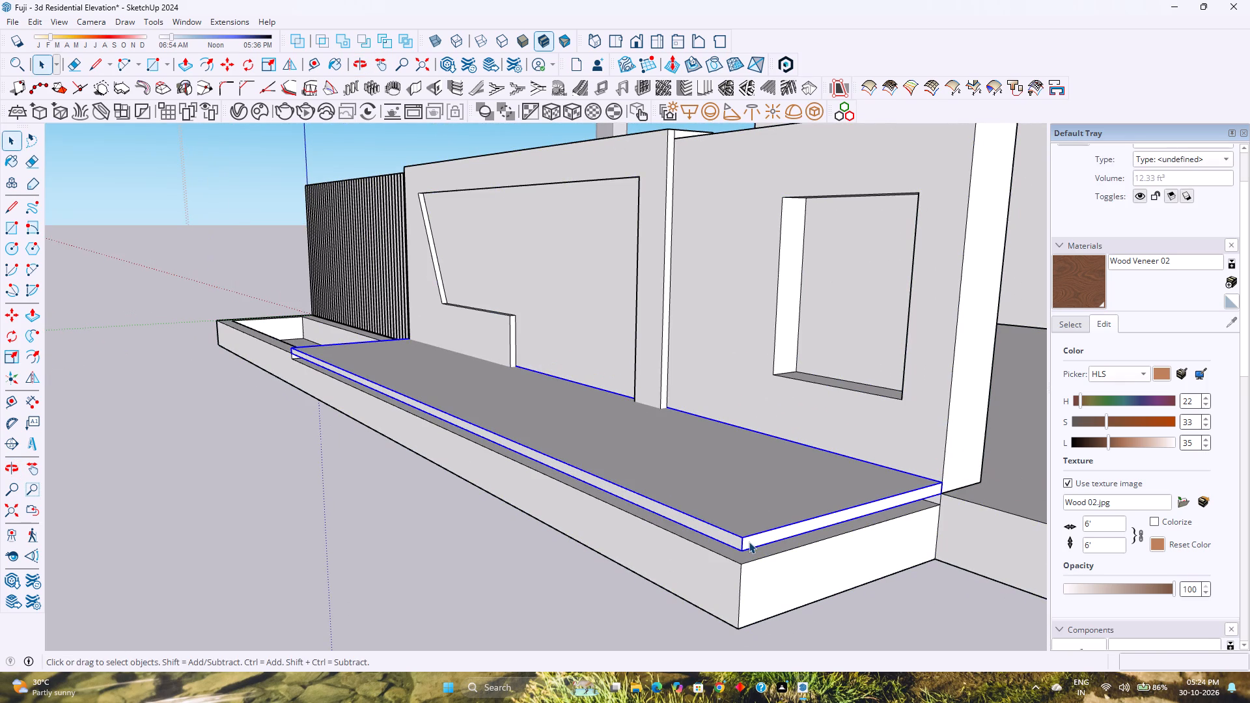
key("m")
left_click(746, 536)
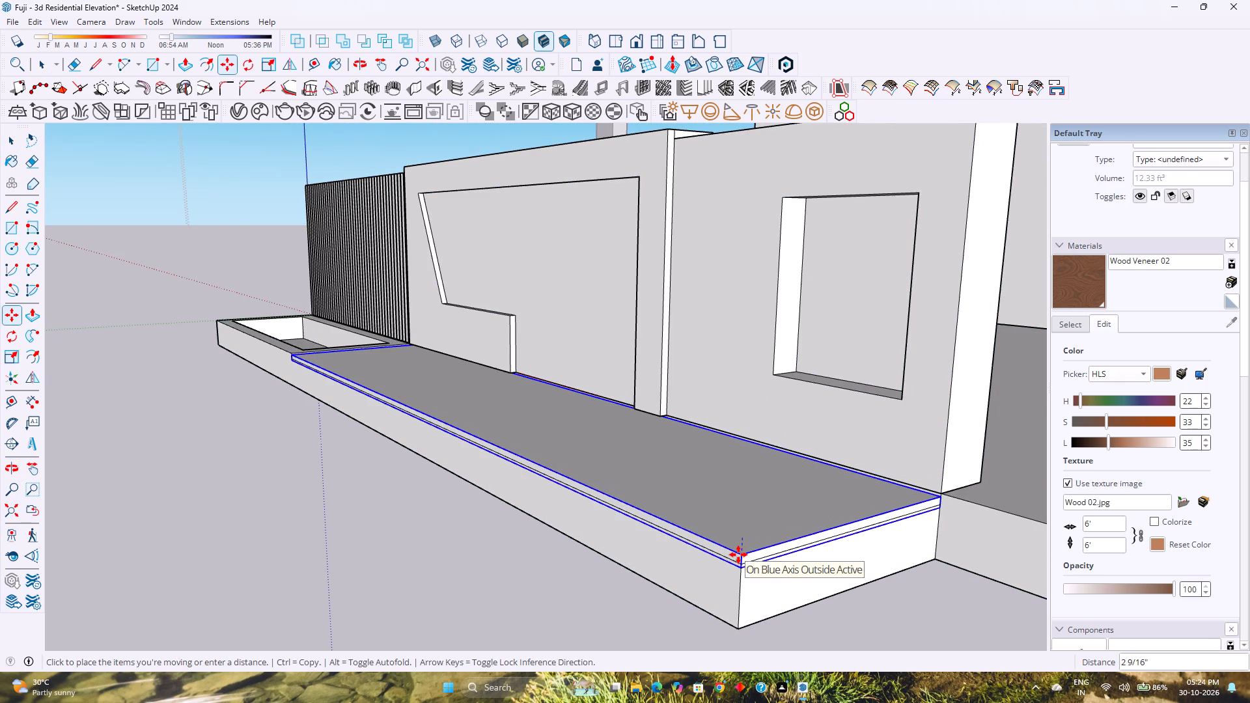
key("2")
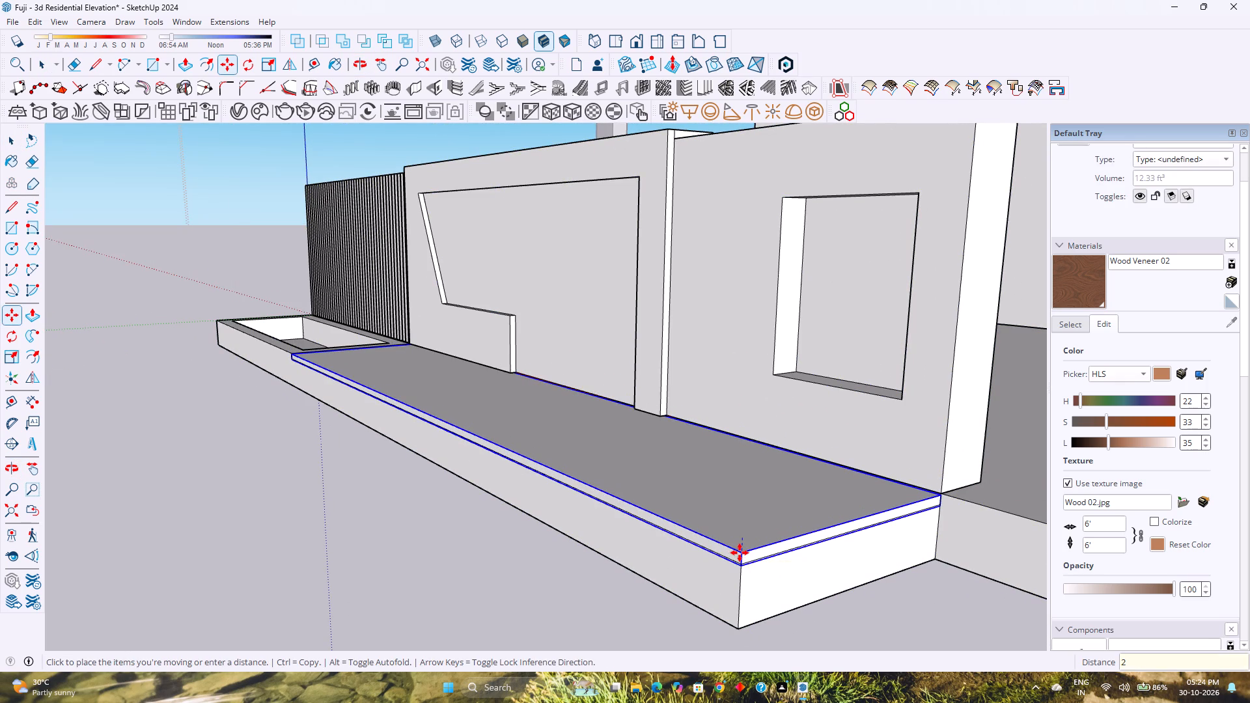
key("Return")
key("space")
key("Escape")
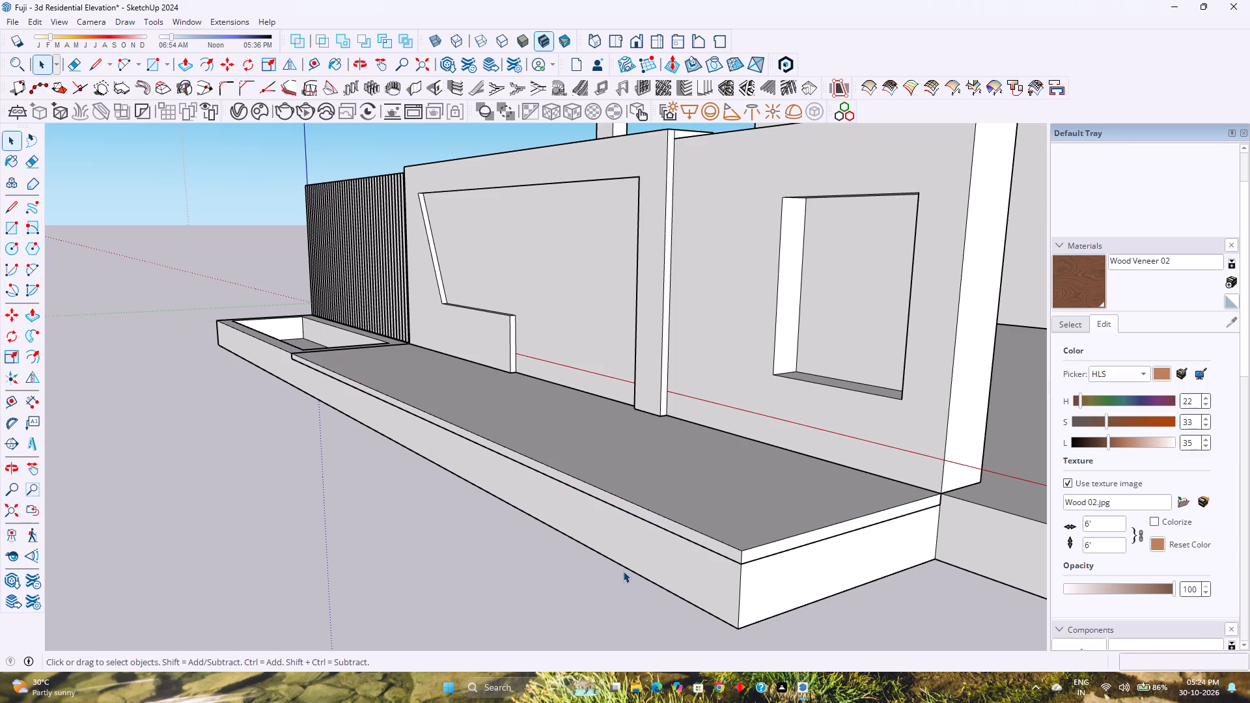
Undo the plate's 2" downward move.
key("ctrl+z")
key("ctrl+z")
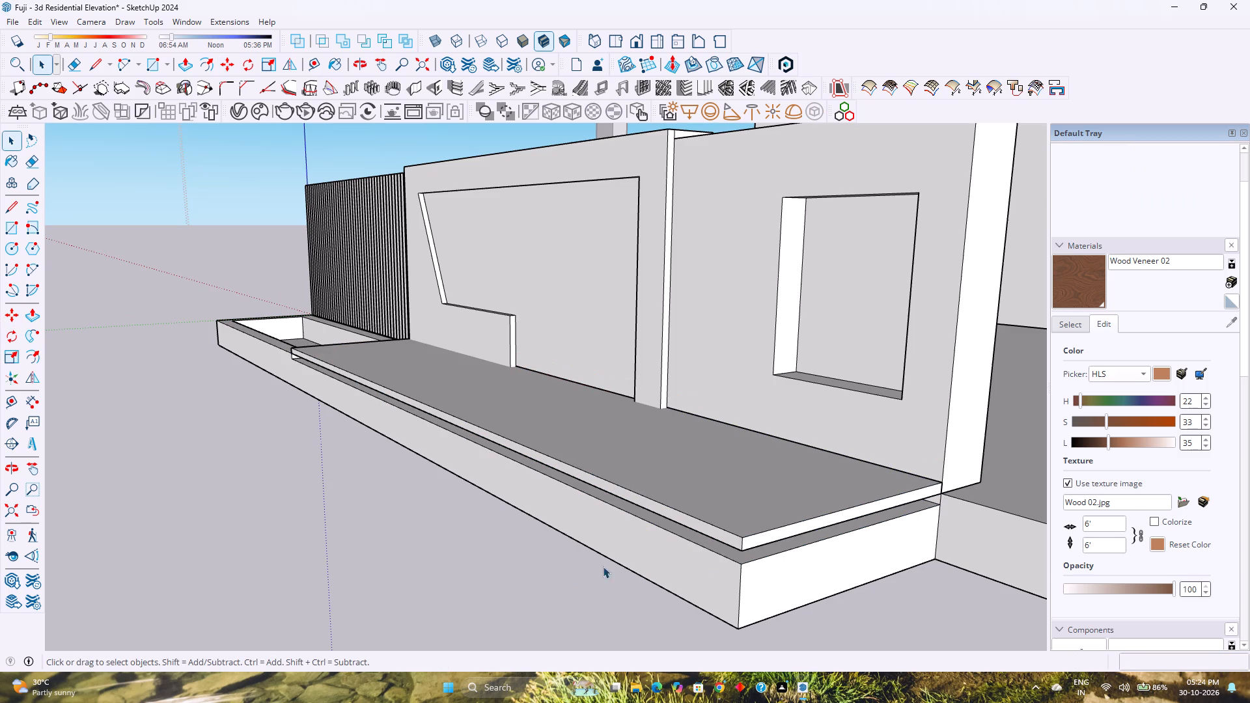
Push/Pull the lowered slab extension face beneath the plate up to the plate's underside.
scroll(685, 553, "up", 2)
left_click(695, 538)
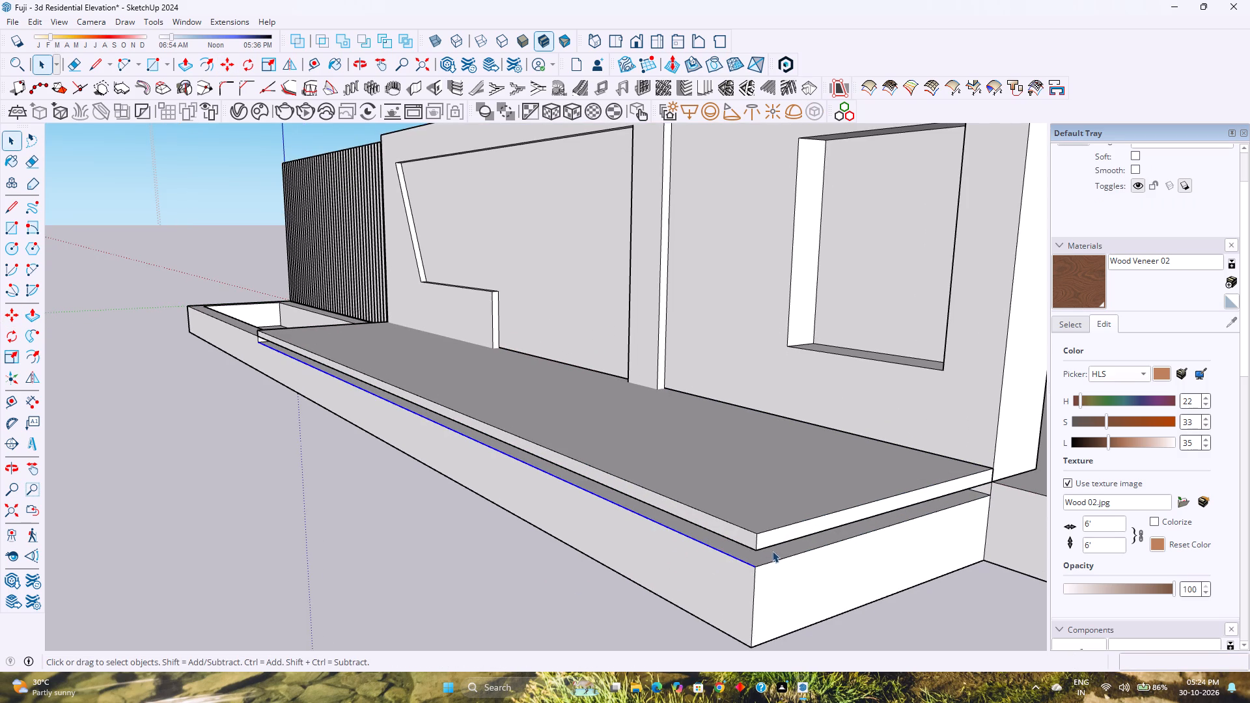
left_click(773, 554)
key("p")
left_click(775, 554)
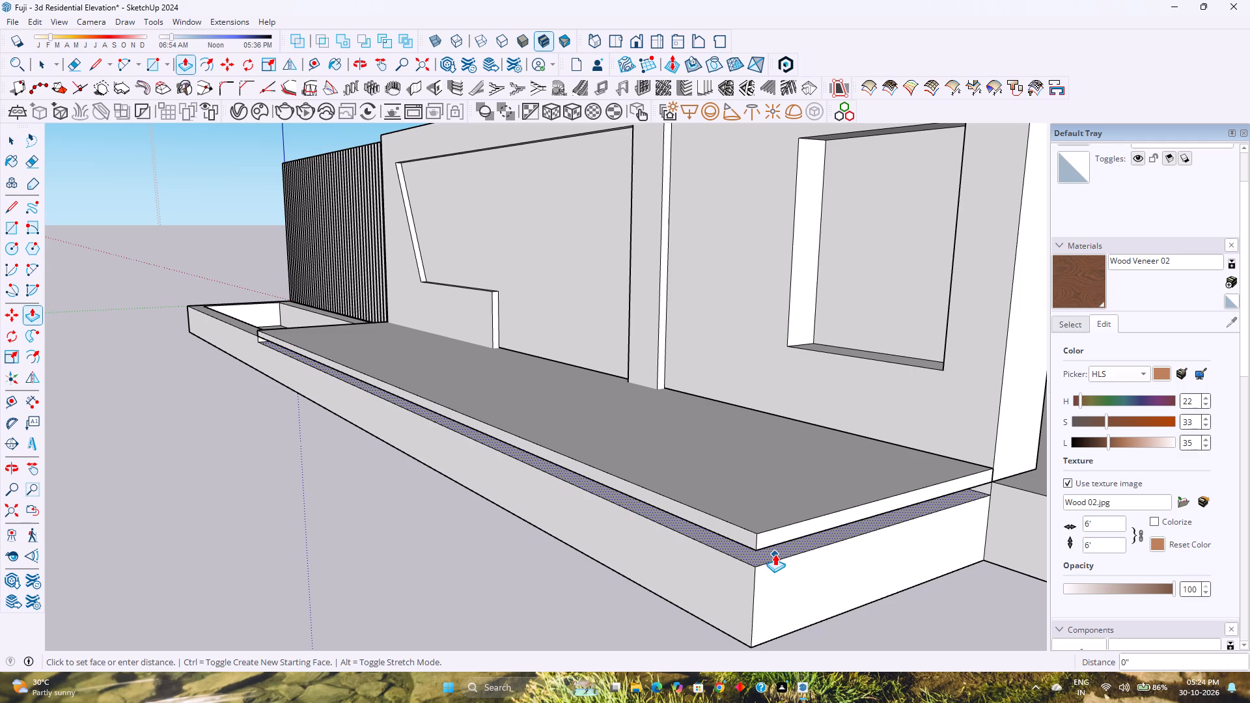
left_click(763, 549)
Examine the front wall, planter recess and base slab from several angles.
scroll(661, 560, "down", 3)
middle_click_drag(437, 567, 624, 566)
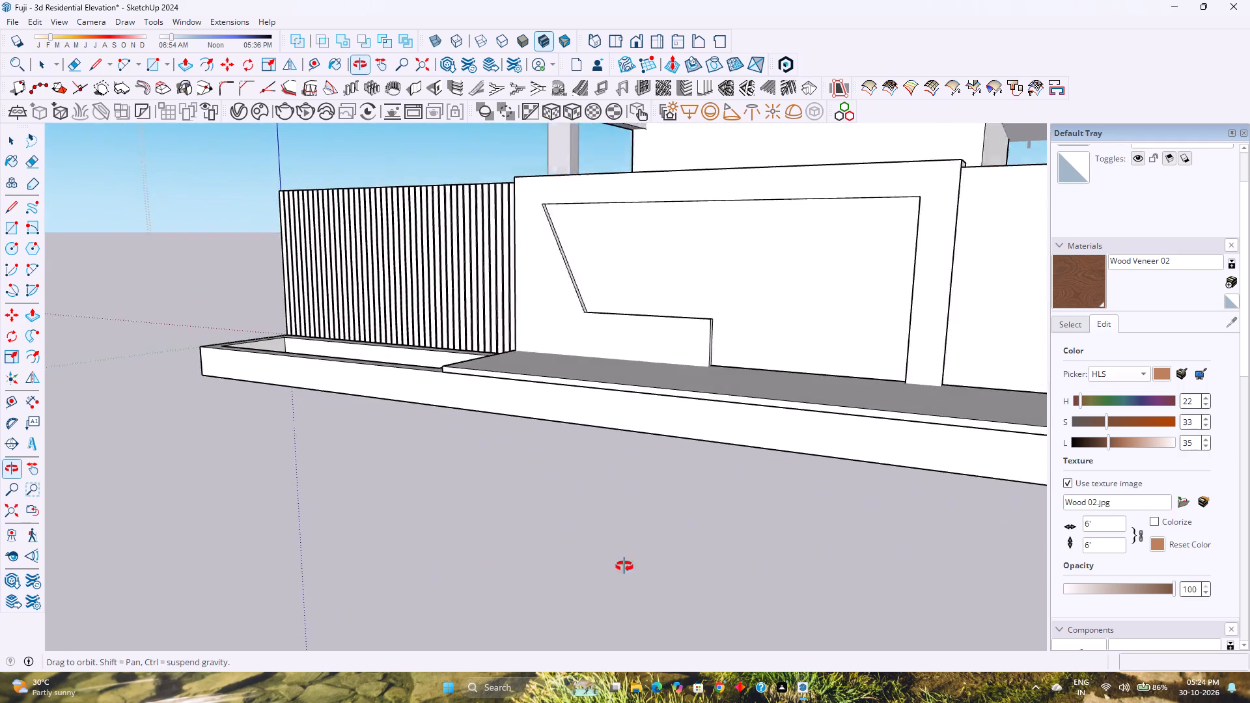
middle_click_drag(624, 566, 645, 568)
middle_click(645, 568)
scroll(646, 568, "down", 2)
key("space")
key("Escape")
scroll(645, 560, "down", 2)
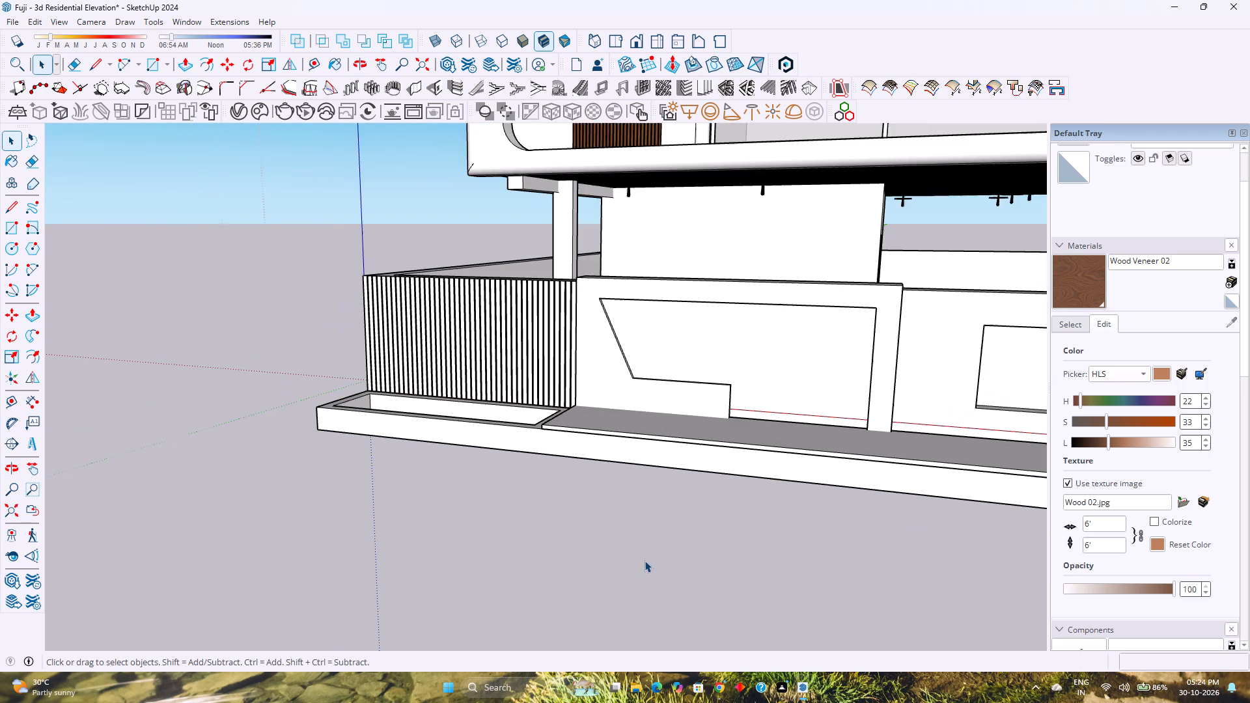
scroll(645, 560, "down", 1)
middle_click_drag(695, 541, 498, 579, "shift")
middle_click(495, 579, "shift")
middle_click_drag(628, 538, 473, 534, "shift")
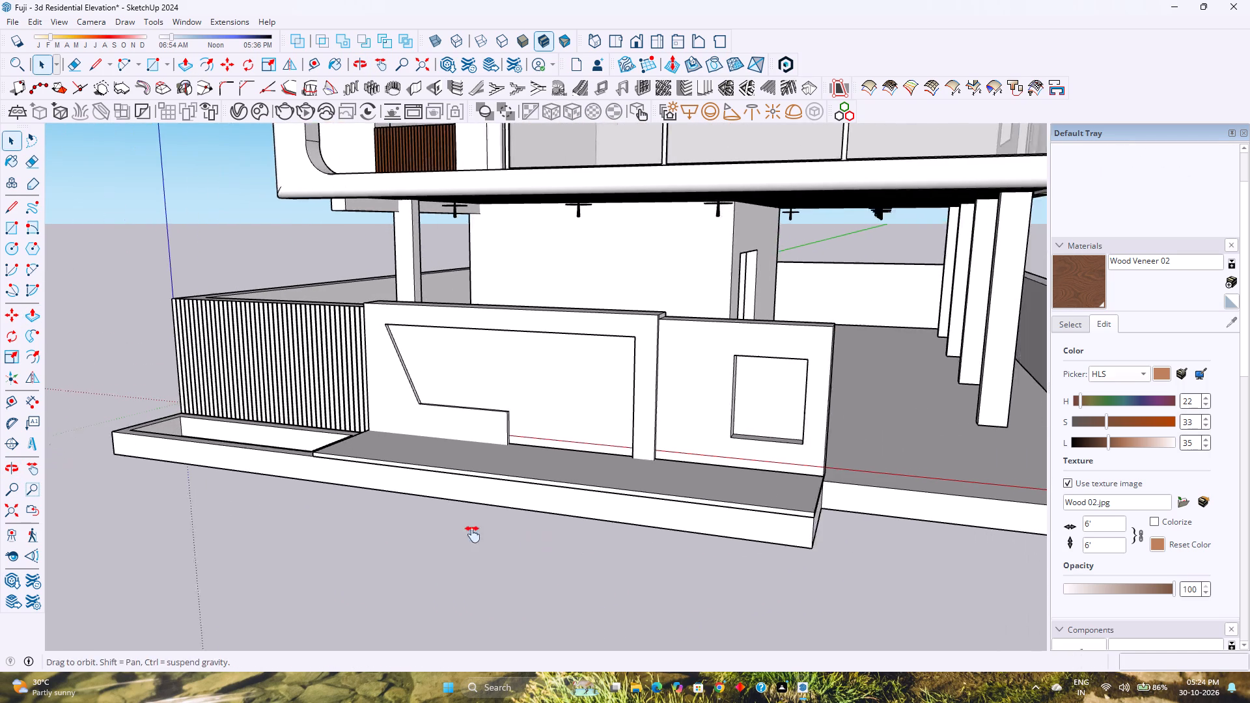
middle_click_drag(473, 534, 429, 532, "shift")
middle_click(429, 532, "shift")
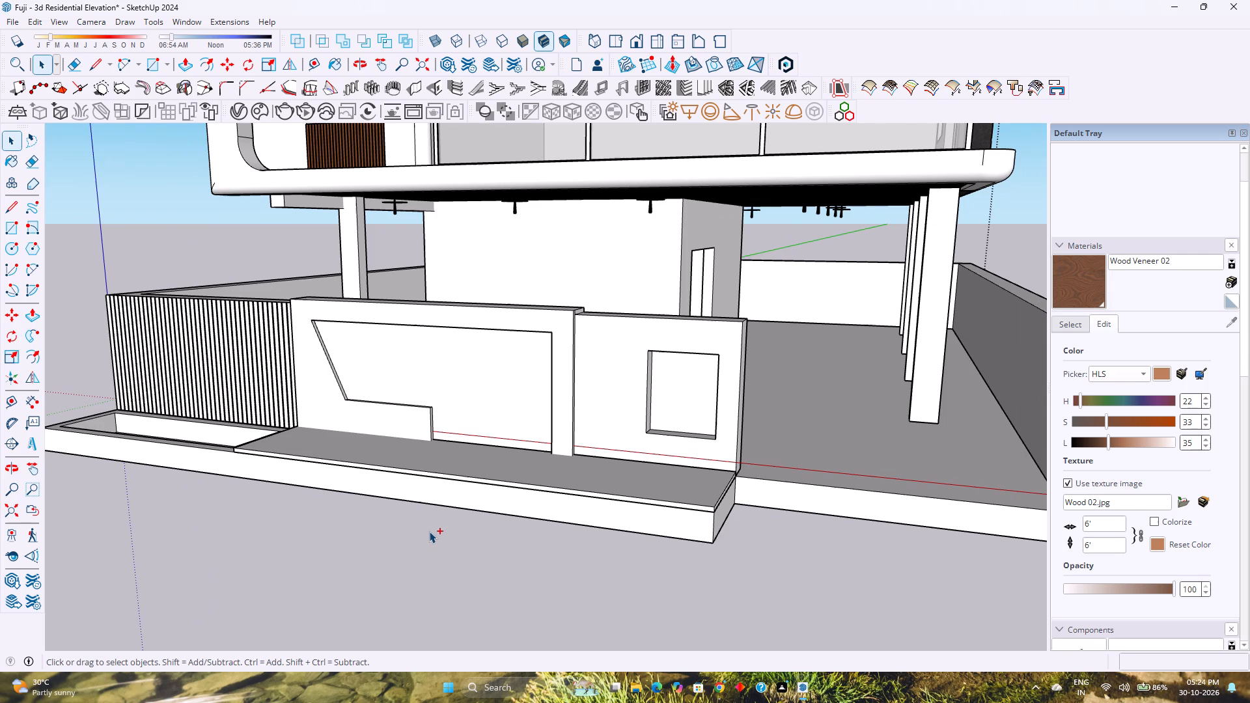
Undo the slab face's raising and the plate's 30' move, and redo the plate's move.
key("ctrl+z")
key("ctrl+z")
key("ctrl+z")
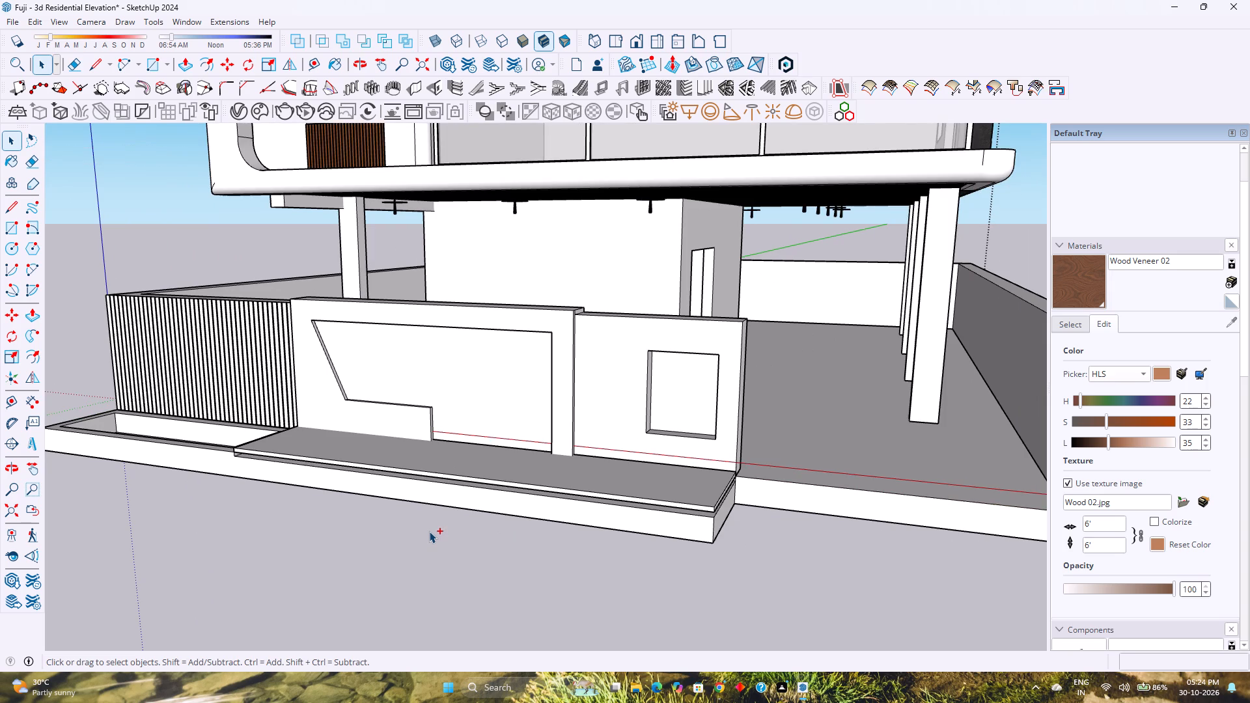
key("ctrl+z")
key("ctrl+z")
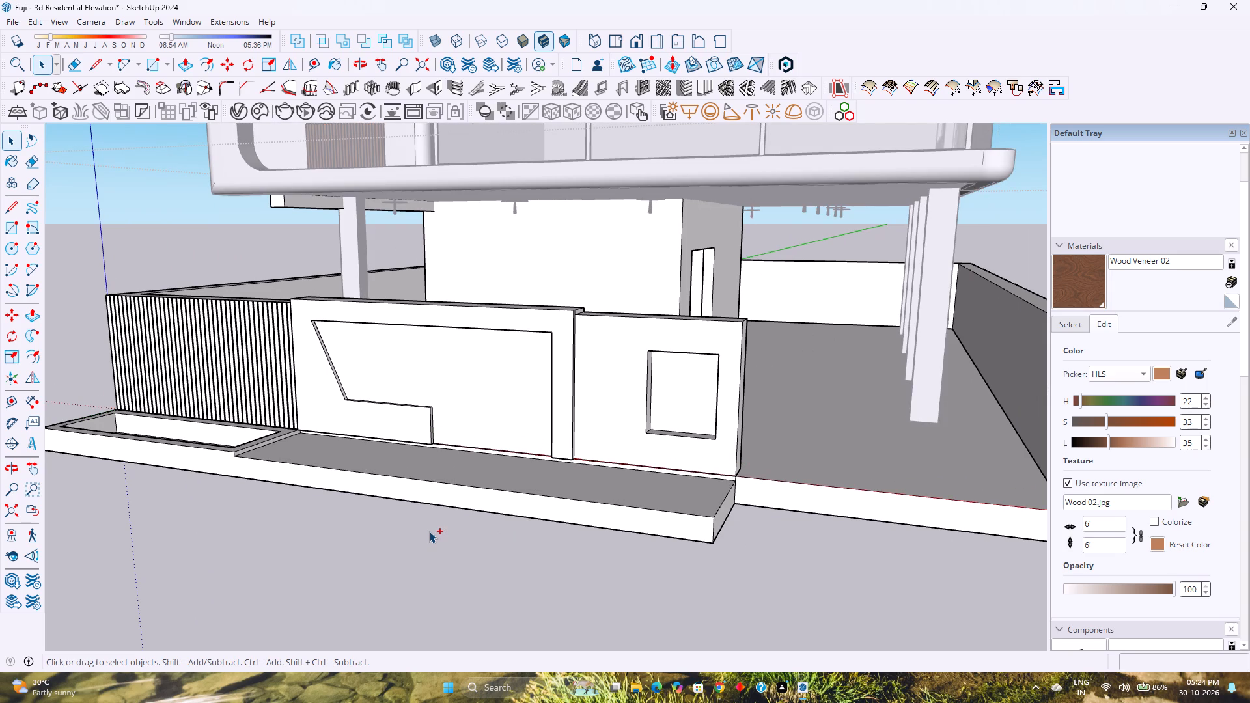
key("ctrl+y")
Push the planter recess's border face down 2" to the level of the adjoining slab extension.
middle_click_drag(320, 507, 410, 510, "shift")
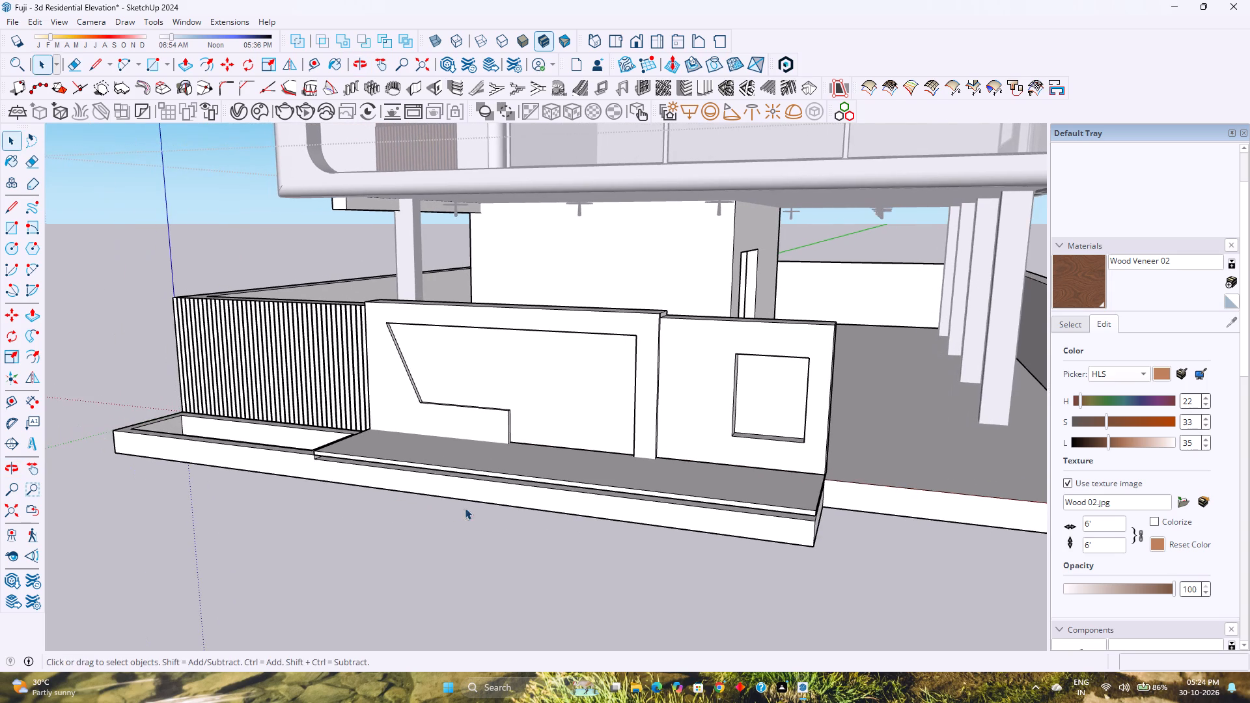
middle_click_drag(389, 502, 521, 500, "shift")
middle_click(521, 500, "shift")
scroll(445, 460, "up", 7)
middle_click_drag(427, 462, 438, 467, "shift")
middle_click_drag(451, 473, 568, 555, "shift")
middle_click(570, 557, "shift")
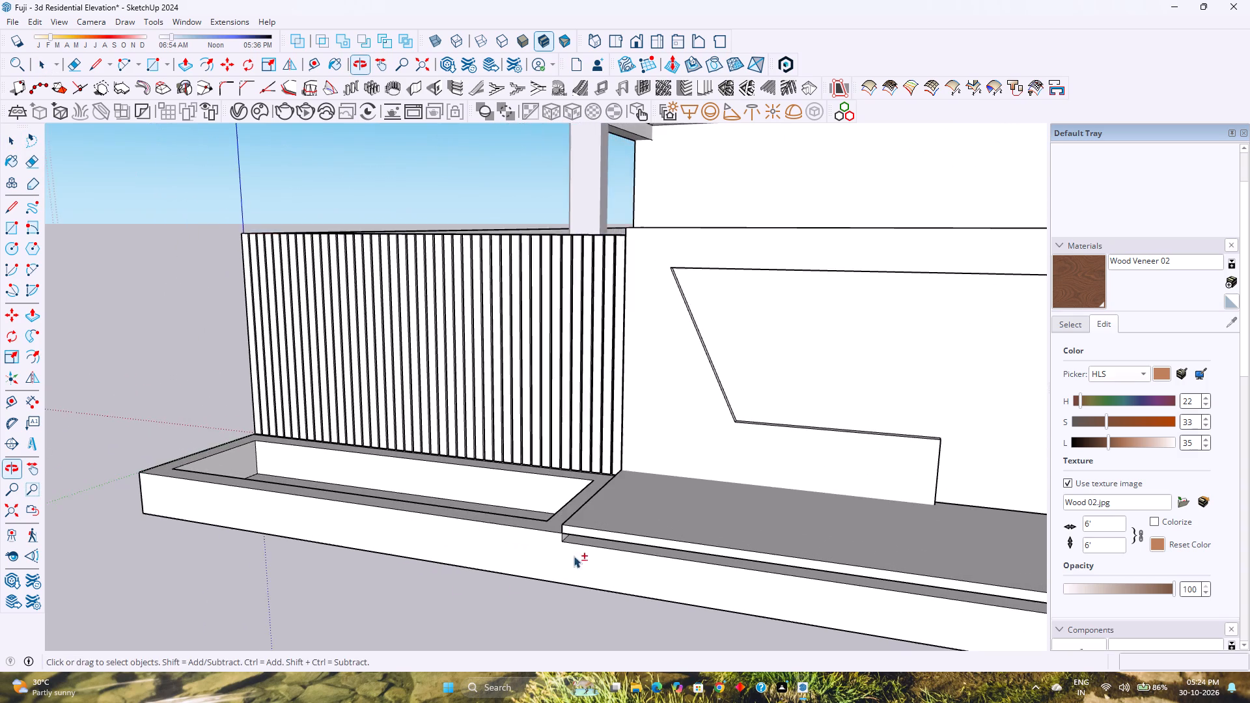
scroll(556, 542, "up", 2)
middle_click_drag(548, 535, 628, 577)
left_click(611, 539)
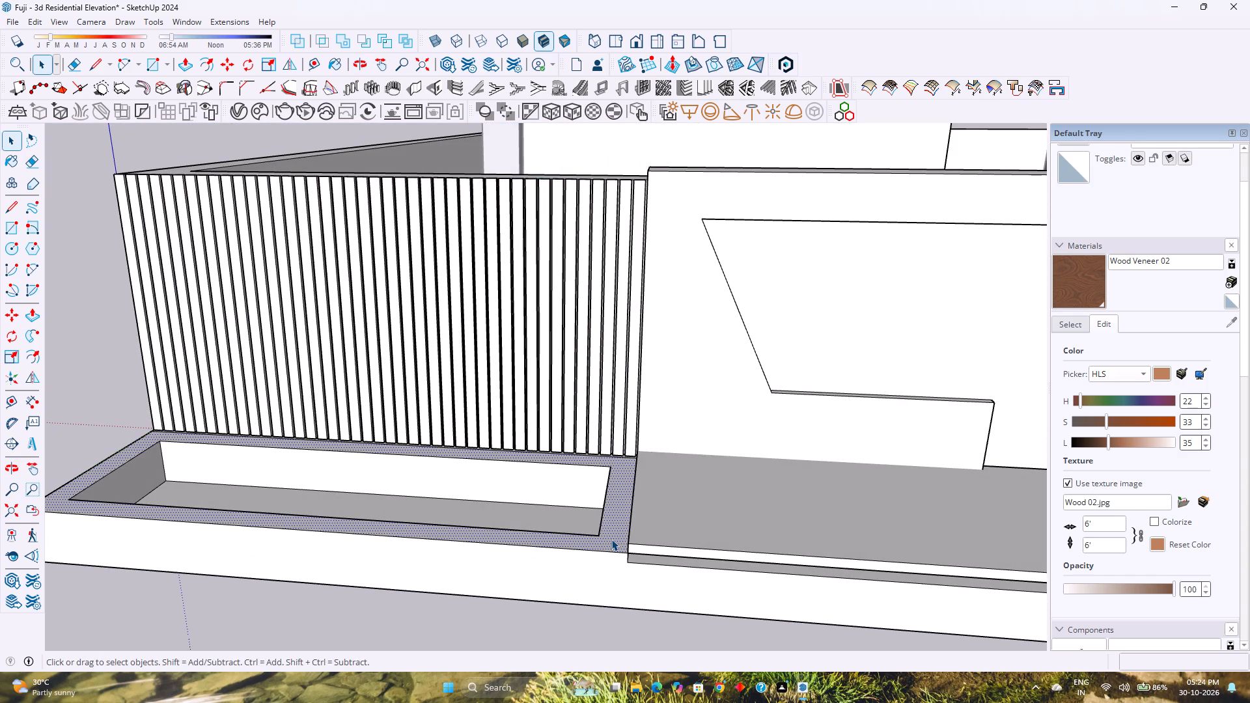
key("p")
left_click(611, 539)
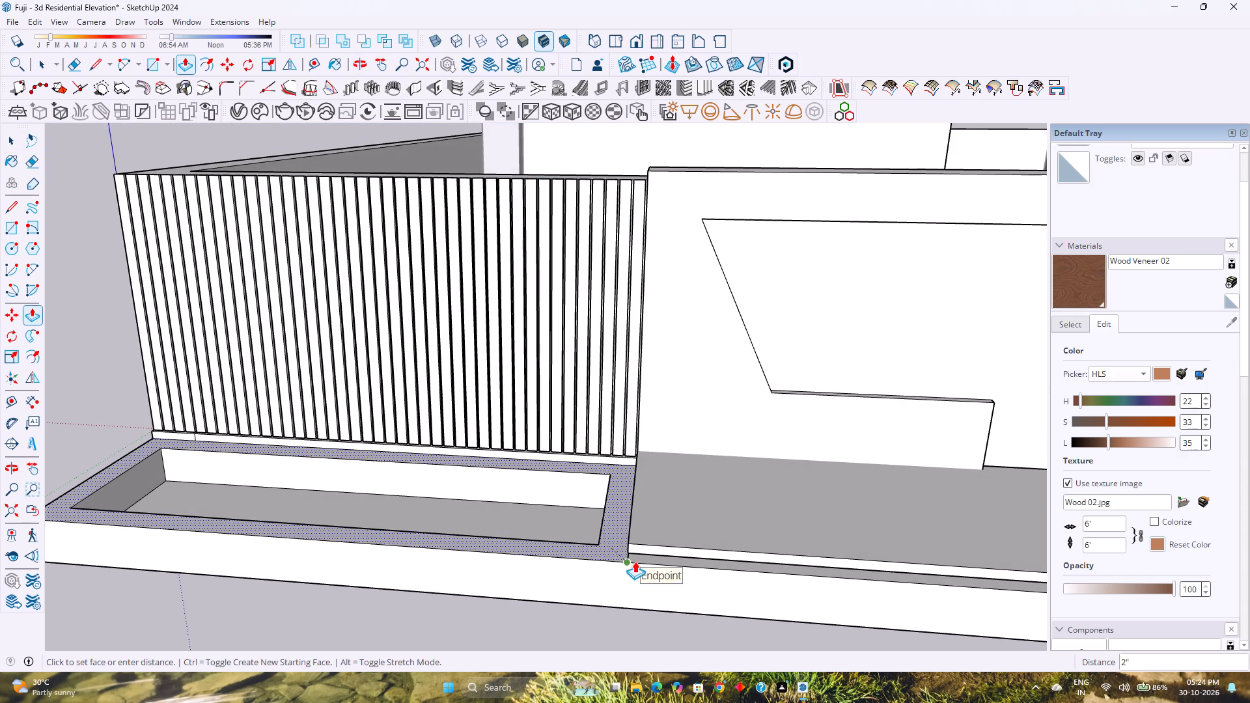
left_click(635, 561)
key("space")
Examine the lowered planter border and the adjoining plate from both ends of the front wall.
middle_click_drag(562, 503, 725, 447)
middle_click(726, 447)
scroll(688, 467, "down", 2)
key("grave")
scroll(679, 473, "down", 4)
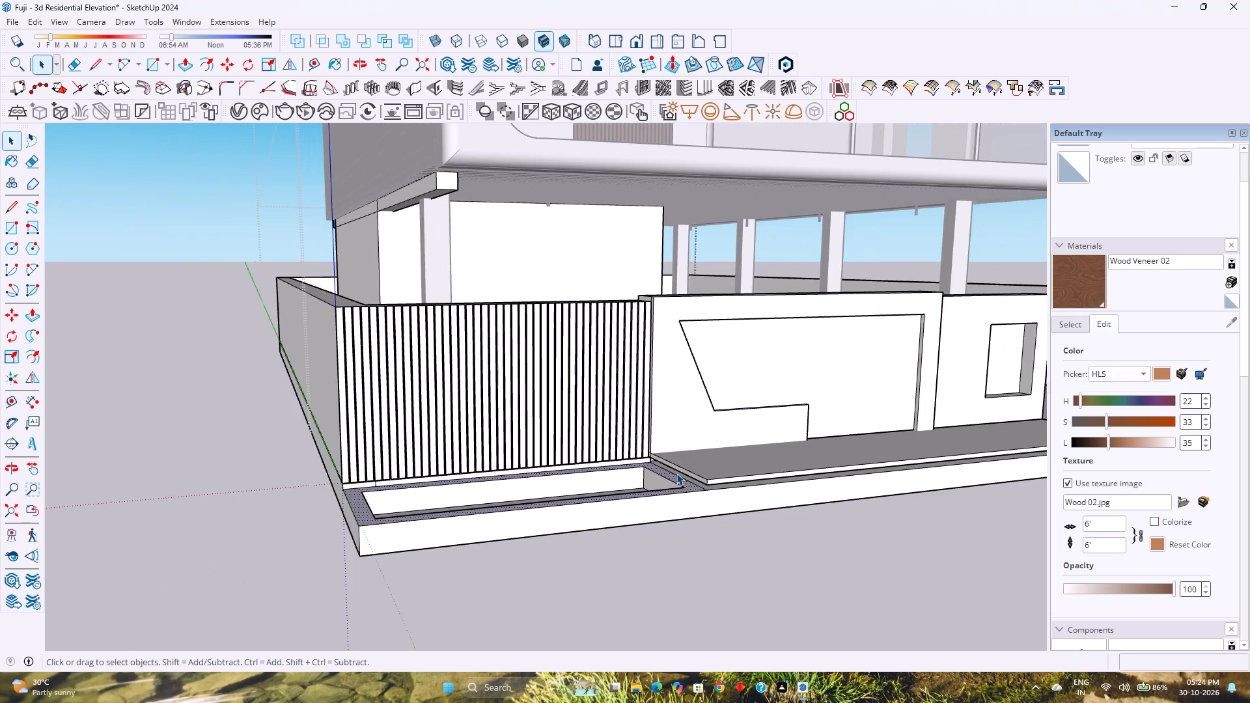
scroll(414, 495, "up", 6)
scroll(383, 494, "down", 7)
middle_click_drag(663, 511, 380, 543)
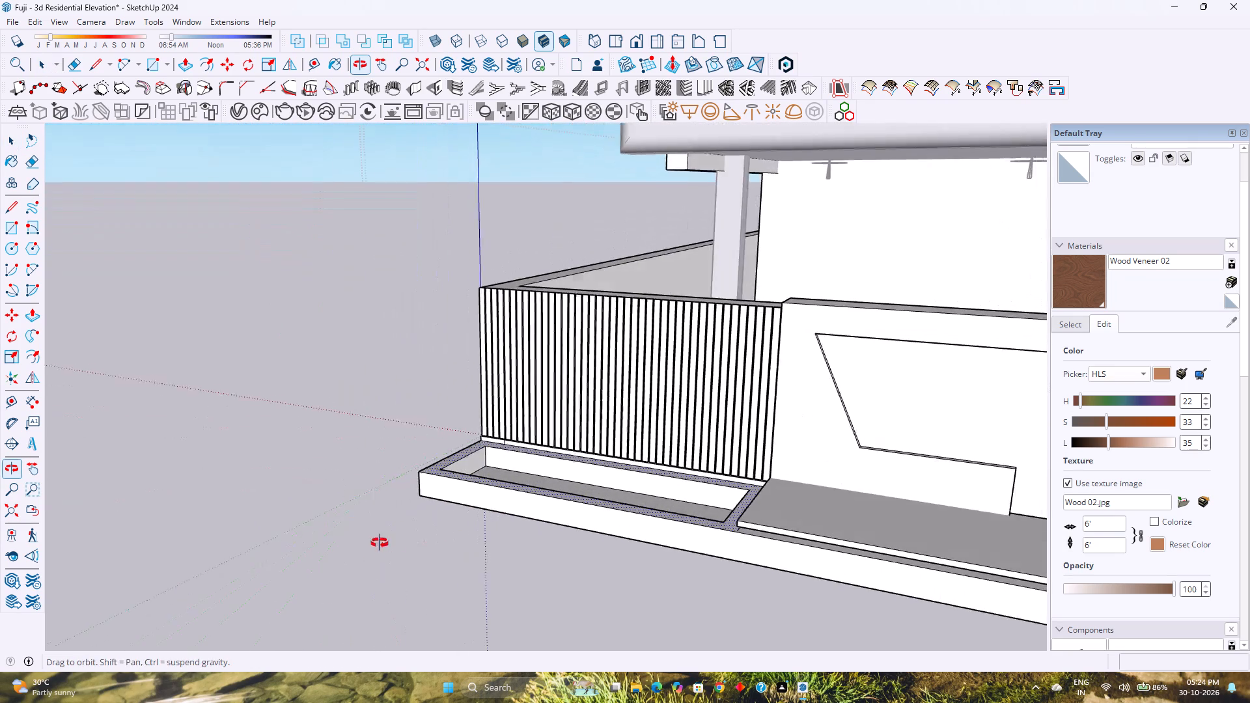
middle_click(377, 543)
middle_click_drag(380, 543, 378, 543)
scroll(374, 543, "down", 8)
middle_click_drag(587, 540, 428, 524, "shift")
middle_click(423, 523, "shift")
Move the entrance plate down from its lower front corner onto the matching top corner of the base slab extension.
scroll(636, 577, "up", 3)
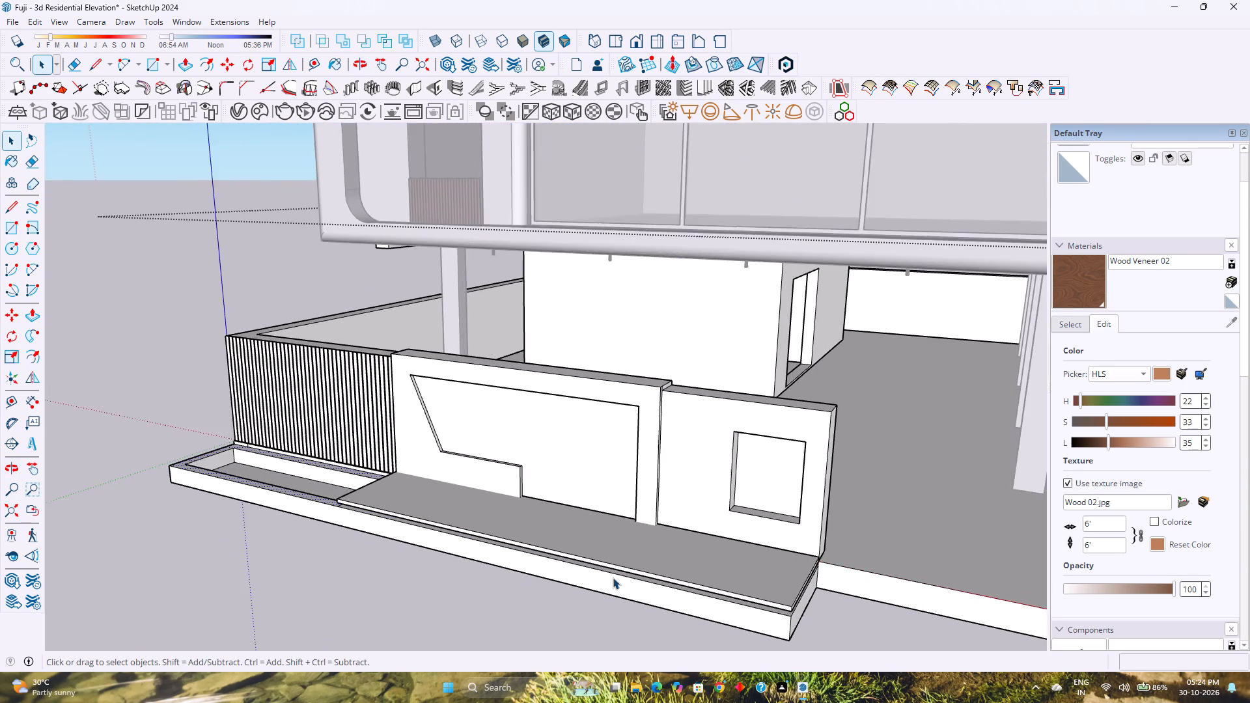
scroll(609, 577, "up", 3)
middle_click_drag(609, 577, 613, 557, "shift")
left_click(624, 543)
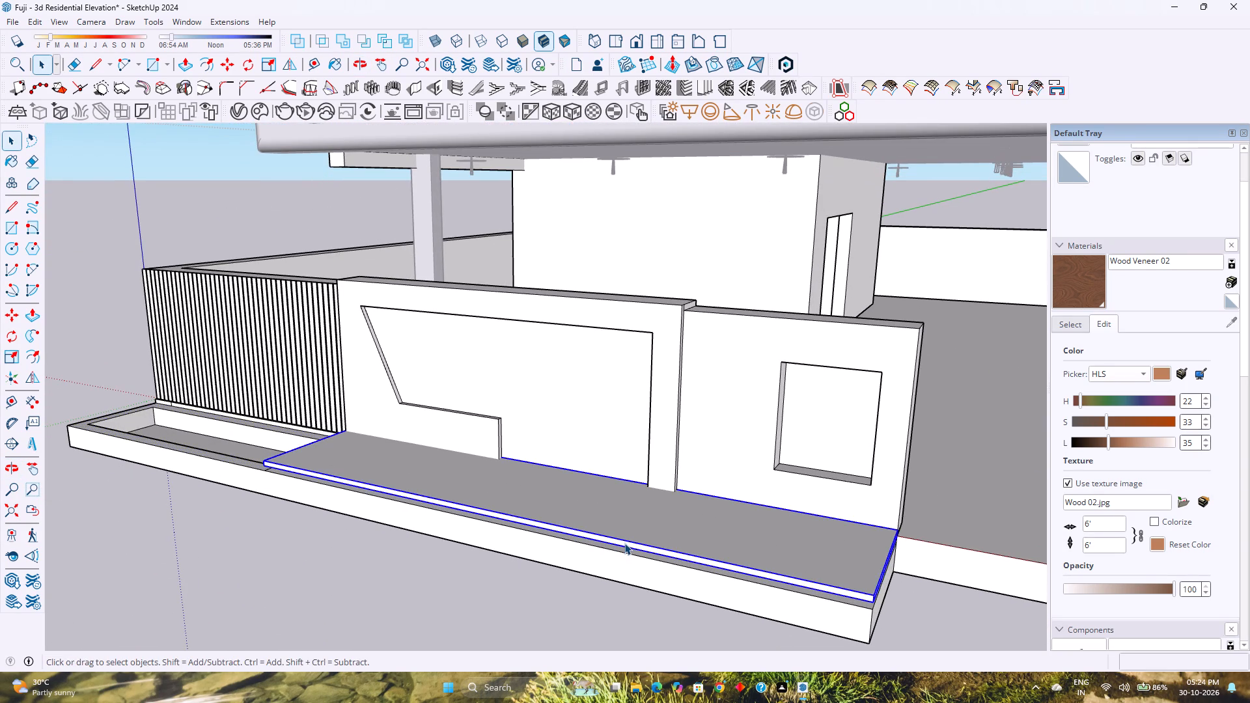
key("m")
middle_click_drag(854, 600, 811, 531)
middle_click(811, 531)
scroll(809, 498, "up", 1)
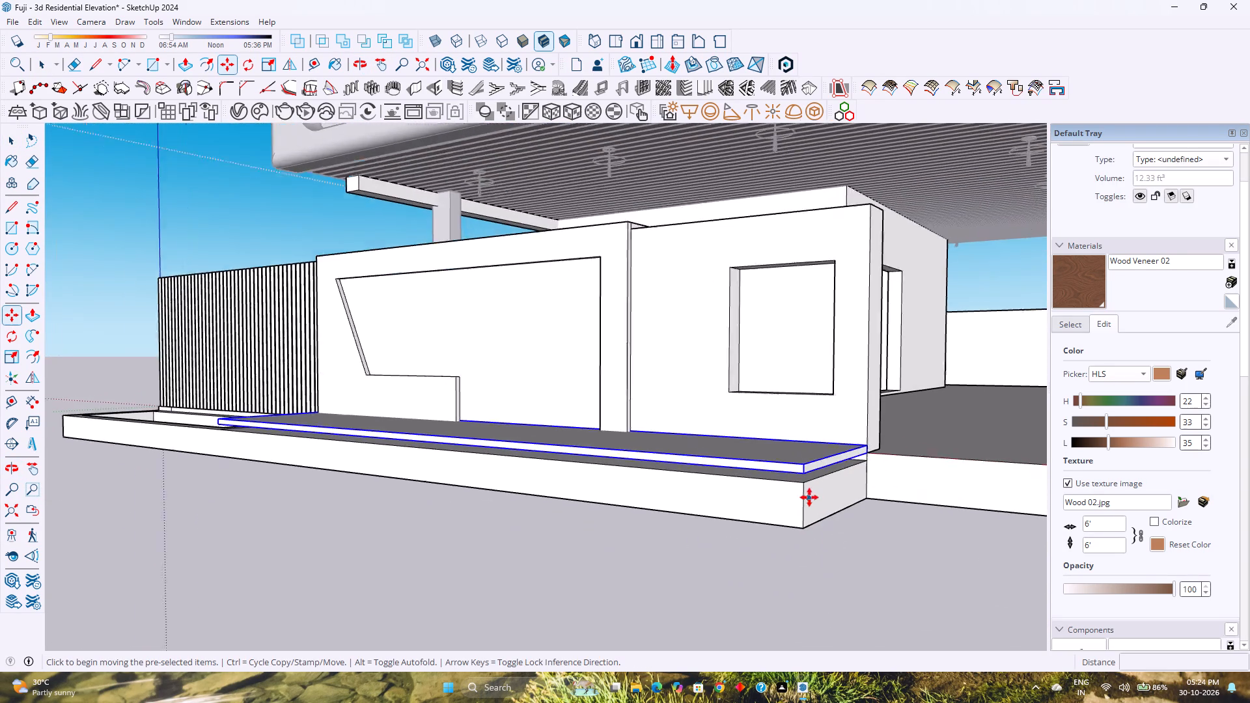
scroll(809, 497, "up", 5)
left_click(799, 456)
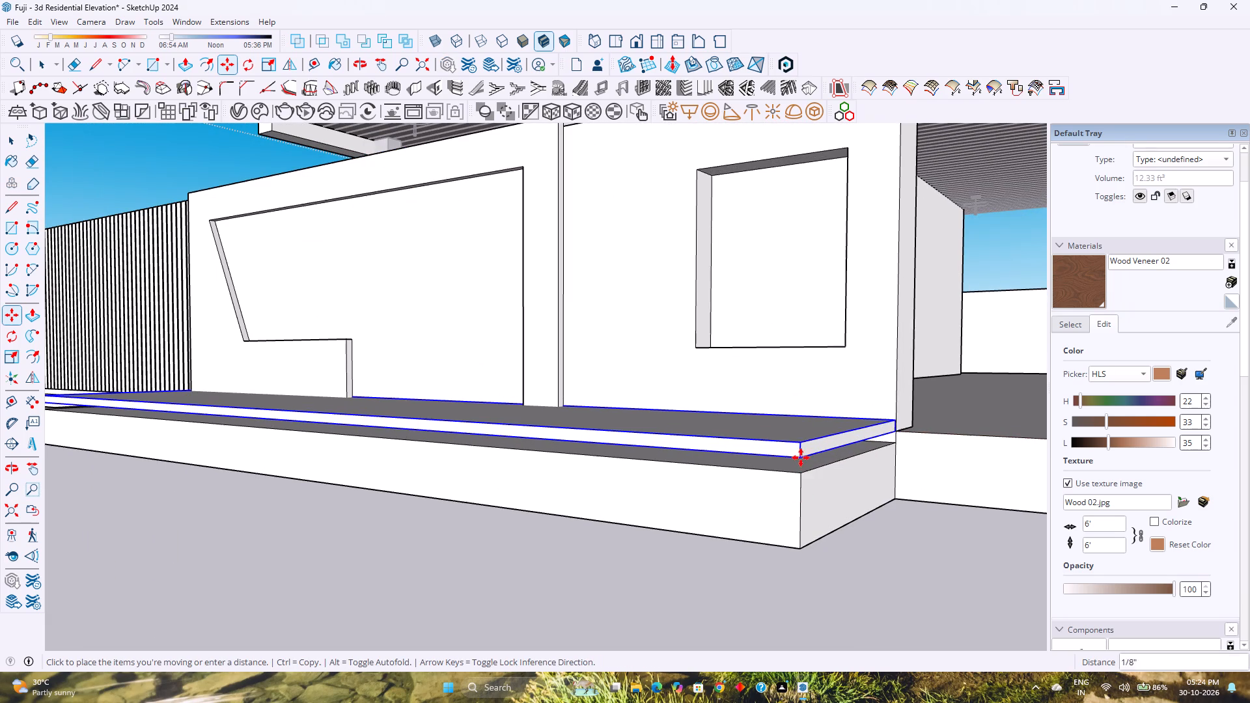
left_click(803, 473)
key("space")
key("Escape")
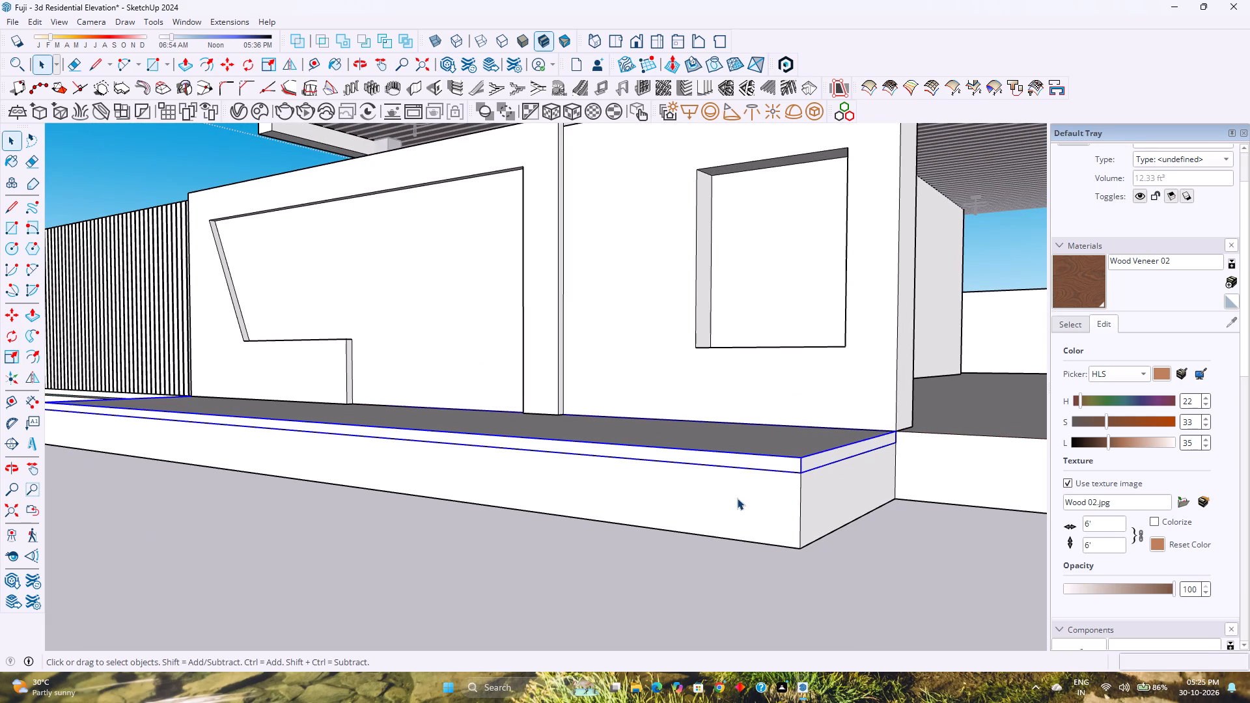
Examine the lowered plate, planter recess and louvred front wall from both ends of the wall.
scroll(737, 498, "down", 9)
middle_click_drag(589, 537, 807, 569)
scroll(702, 542, "down", 1)
middle_click_drag(376, 554, 380, 554)
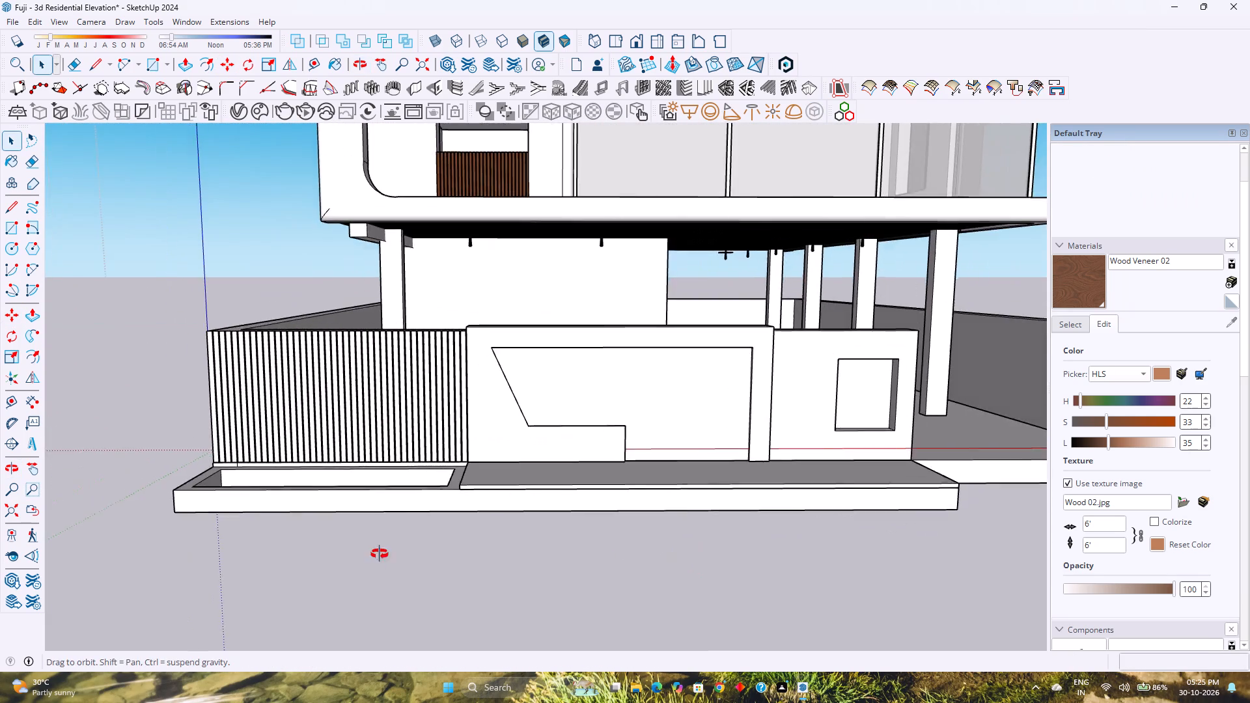
middle_click_drag(380, 554, 683, 532)
middle_click(683, 532)
middle_click_drag(441, 553, 501, 542, "shift")
middle_click(501, 542, "shift")
middle_click_drag(518, 546, 312, 569)
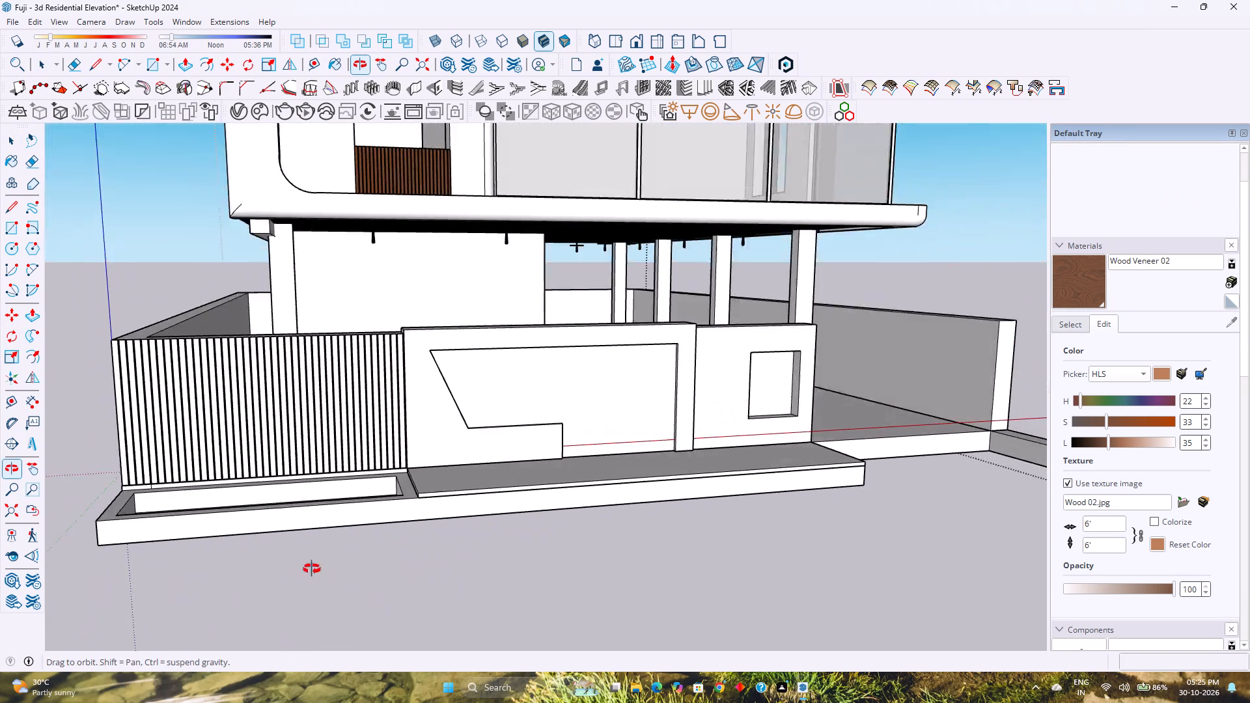
middle_click_drag(312, 569, 361, 553)
middle_click(361, 553)
scroll(365, 552, "down", 1)
middle_click_drag(365, 552, 554, 508)
middle_click(554, 508)
scroll(264, 467, "up", 2)
Open the ground-floor group and the front boundary wall group nested inside it for editing.
left_click(232, 478)
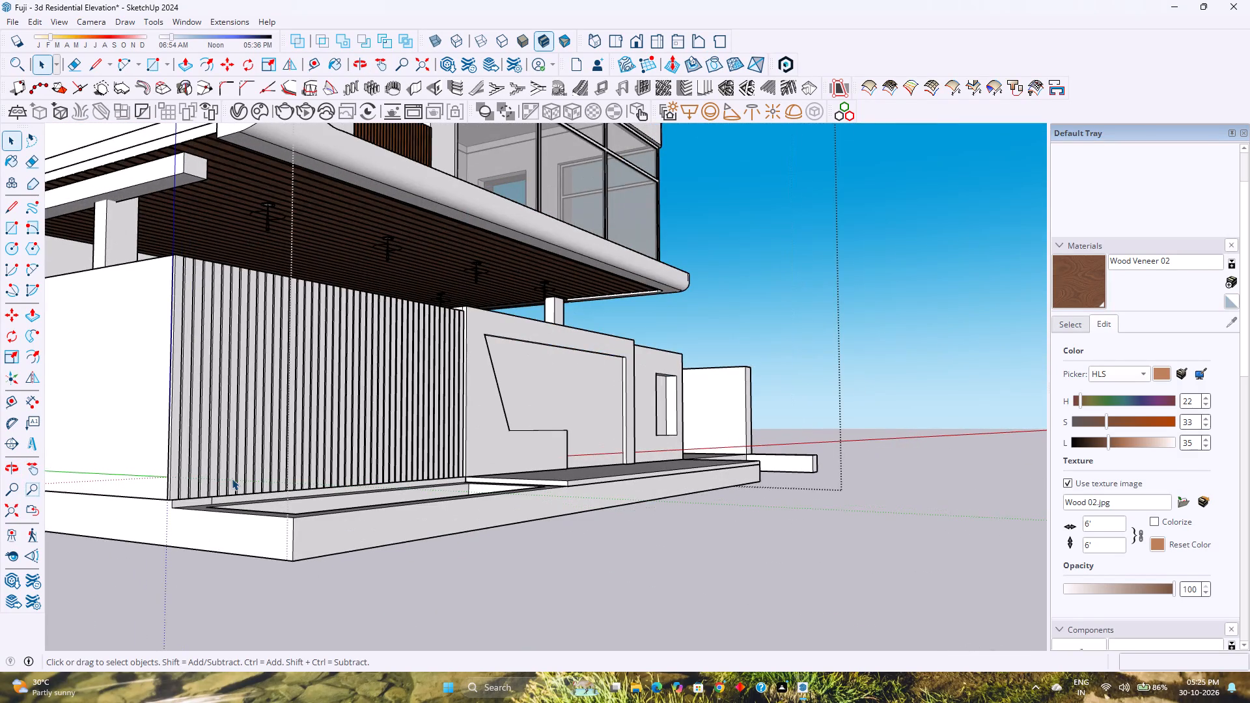
triple_click(218, 486)
scroll(218, 486, "up", 1)
left_click(217, 486)
left_click(217, 486)
scroll(210, 489, "up", 3)
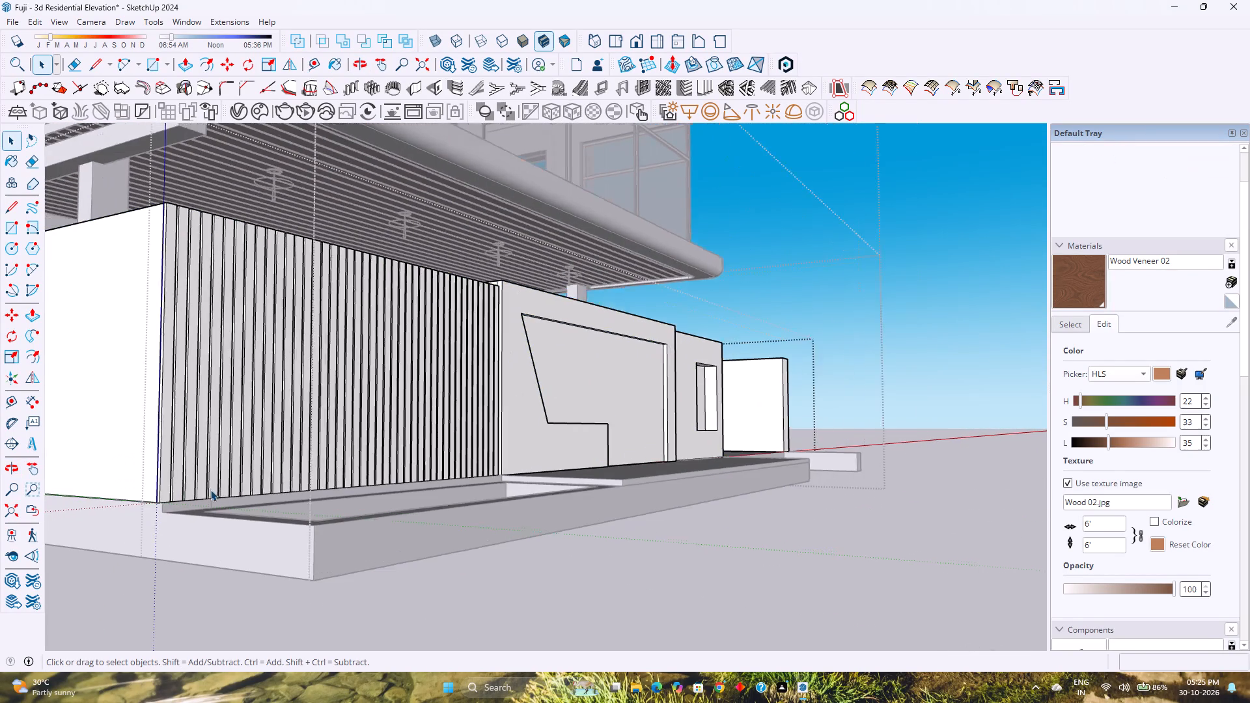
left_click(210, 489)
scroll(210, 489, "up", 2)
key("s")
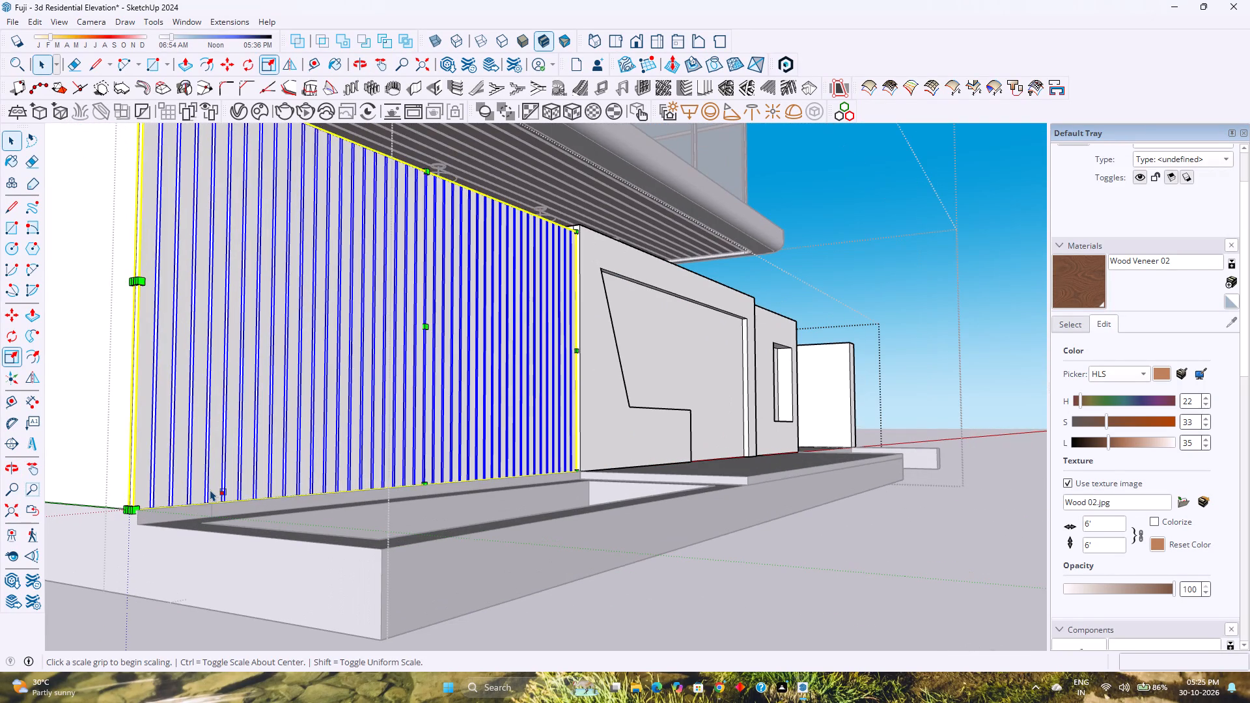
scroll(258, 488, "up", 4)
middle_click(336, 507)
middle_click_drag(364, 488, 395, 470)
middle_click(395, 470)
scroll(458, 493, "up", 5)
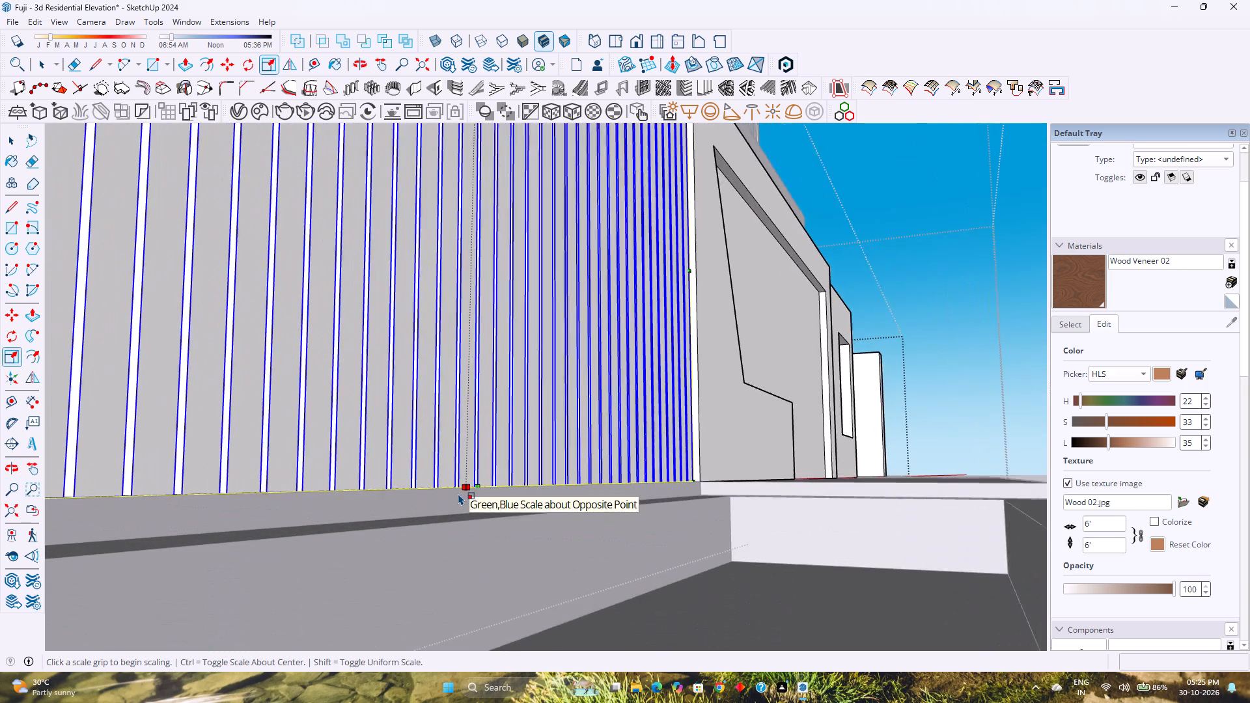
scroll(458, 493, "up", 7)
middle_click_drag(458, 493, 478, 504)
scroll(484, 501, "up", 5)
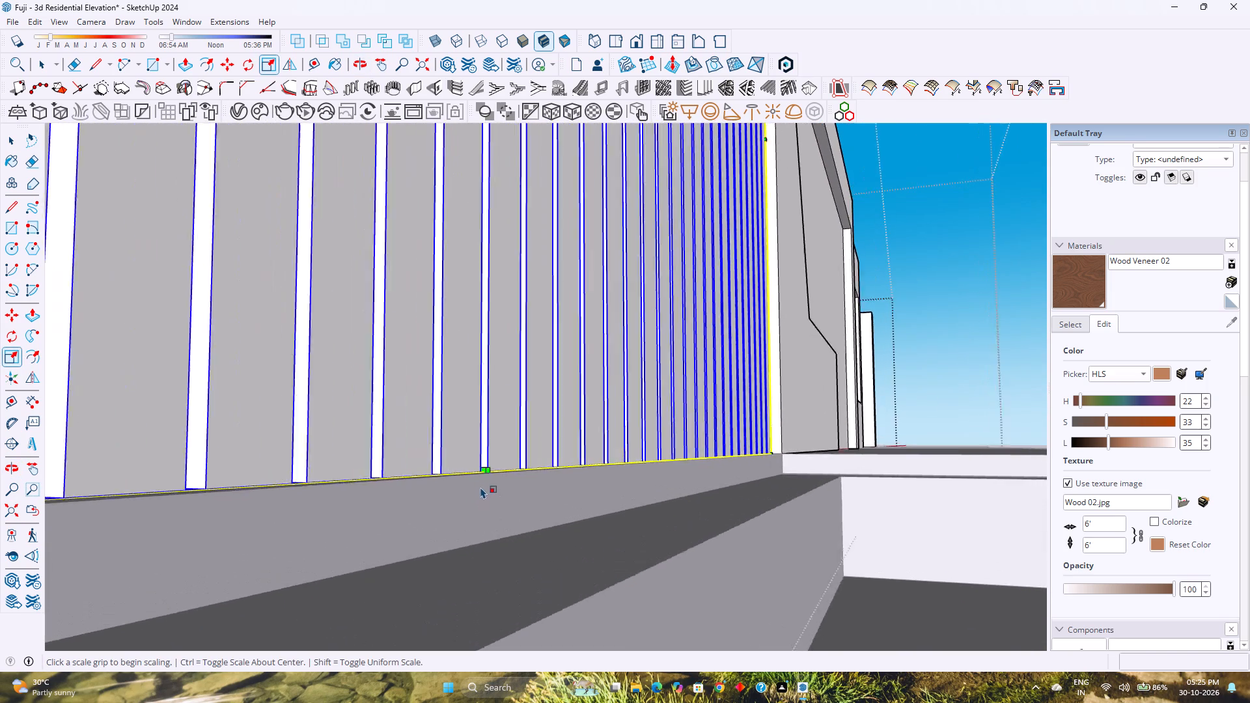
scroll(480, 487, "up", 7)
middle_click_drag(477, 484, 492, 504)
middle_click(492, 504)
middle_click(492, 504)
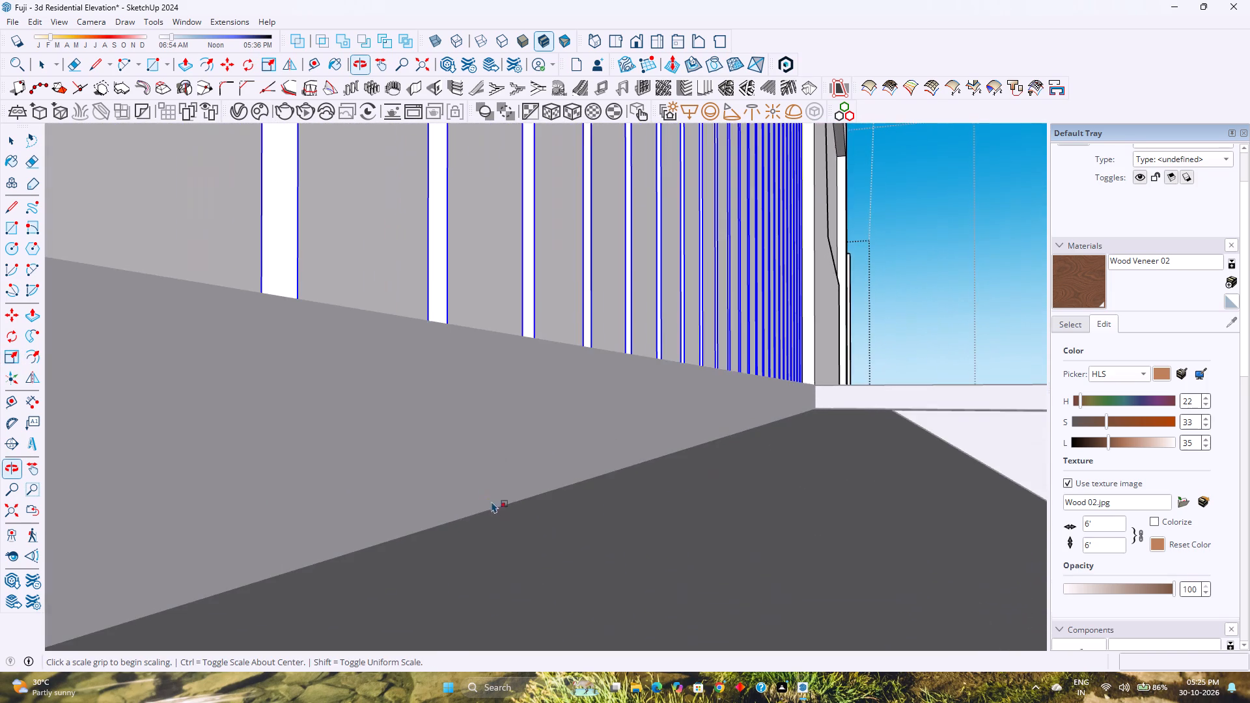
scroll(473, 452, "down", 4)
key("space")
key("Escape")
Delete the two short stray edges on the narrow ledge at the foot of the louvres, near the wall's outer corner.
scroll(467, 459, "down", 2)
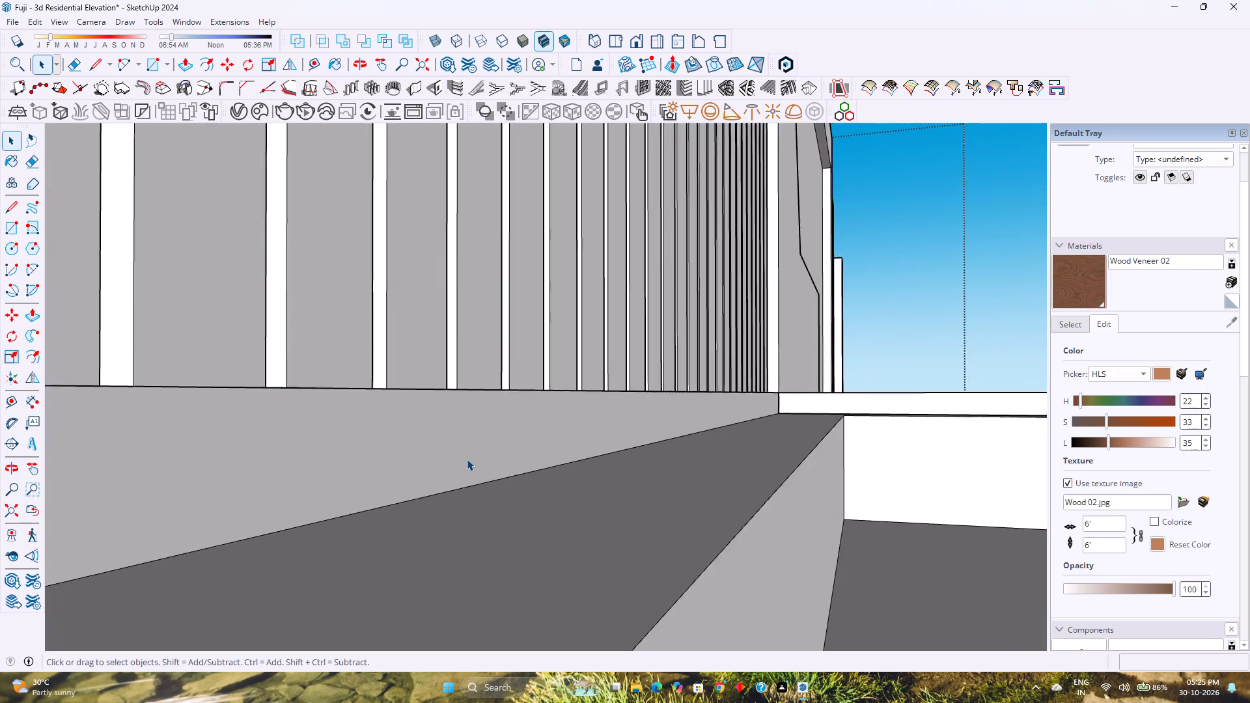
scroll(467, 459, "down", 7)
middle_click_drag(462, 473, 416, 576)
middle_click(416, 576)
scroll(428, 553, "down", 7)
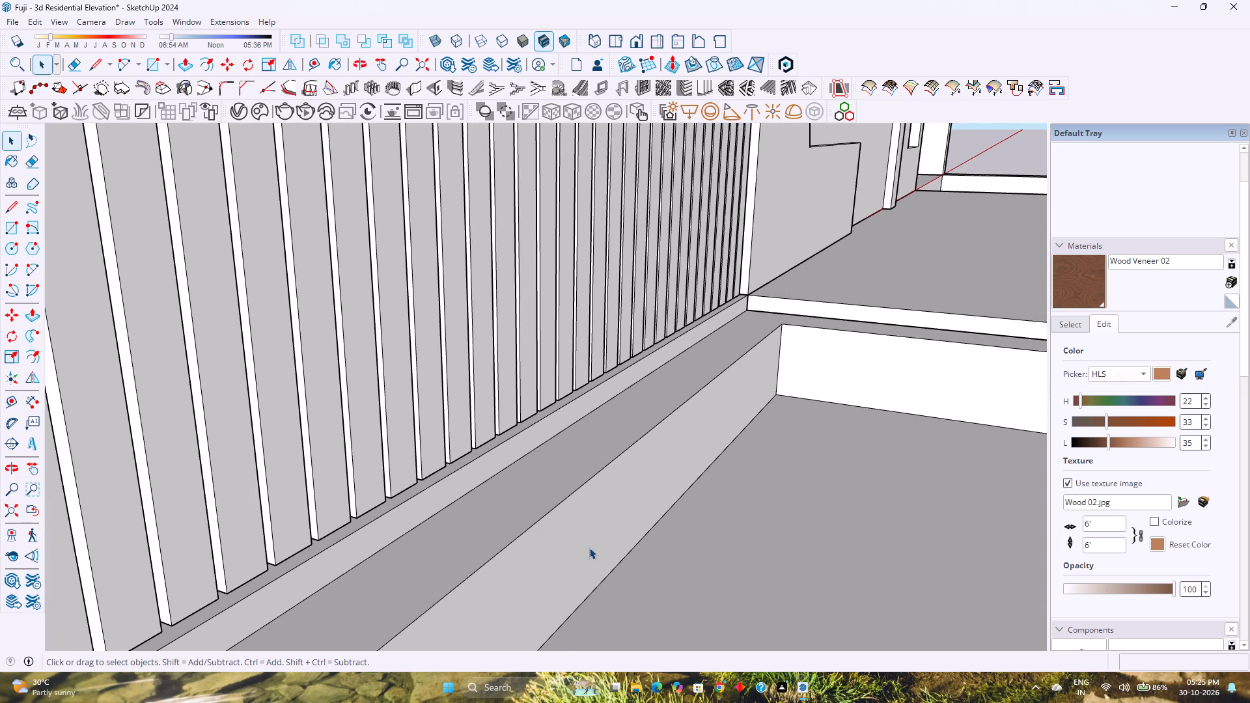
scroll(587, 536, "down", 8)
middle_click_drag(593, 540, 563, 480, "shift")
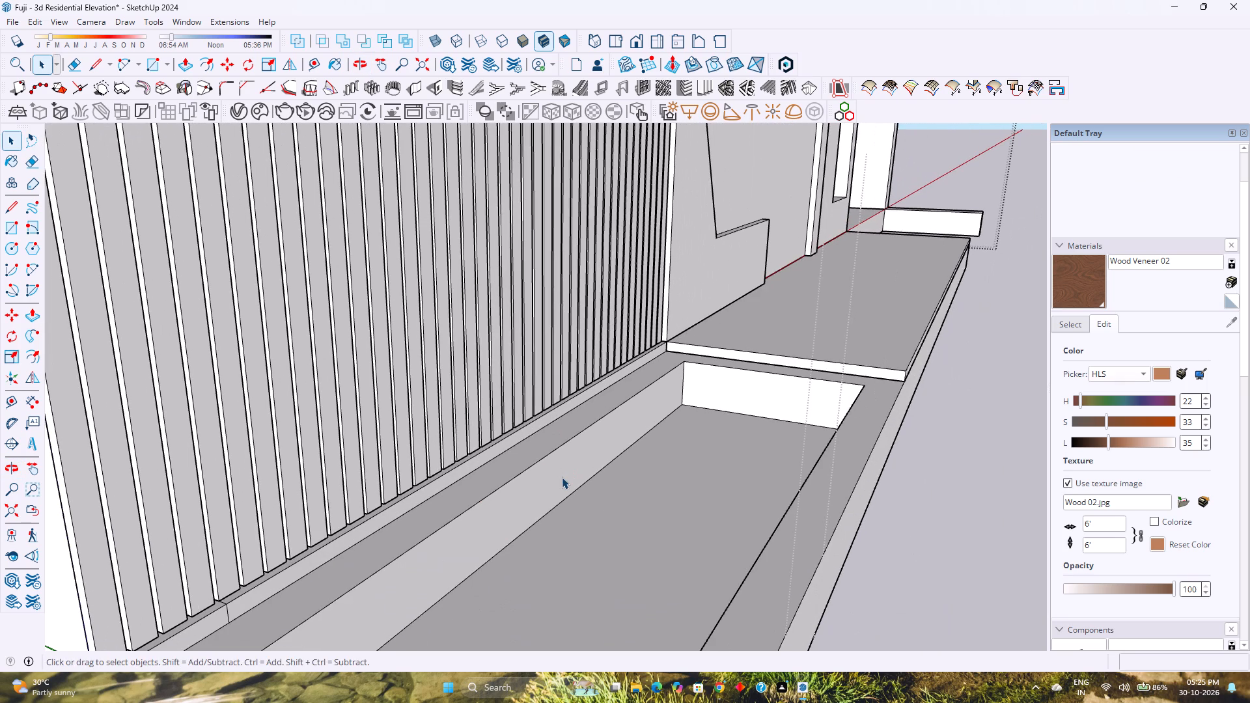
left_click(562, 477)
scroll(562, 477, "down", 4)
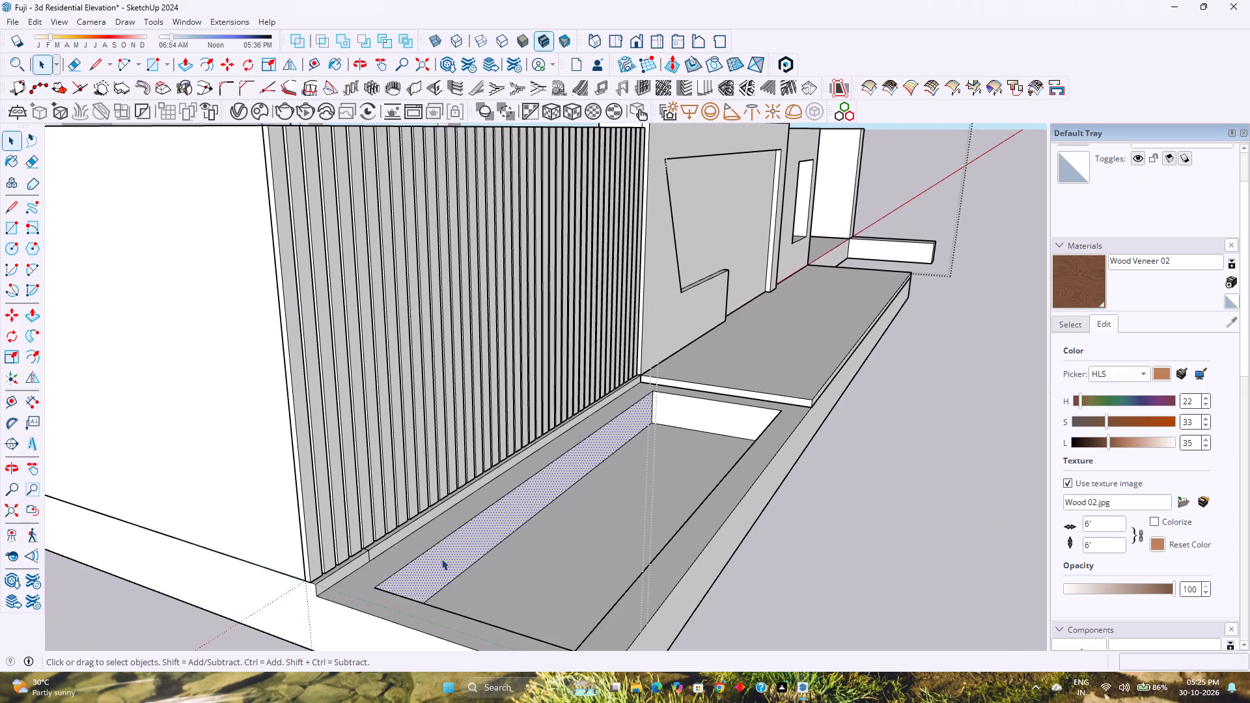
scroll(367, 558, "up", 3)
left_click(369, 555)
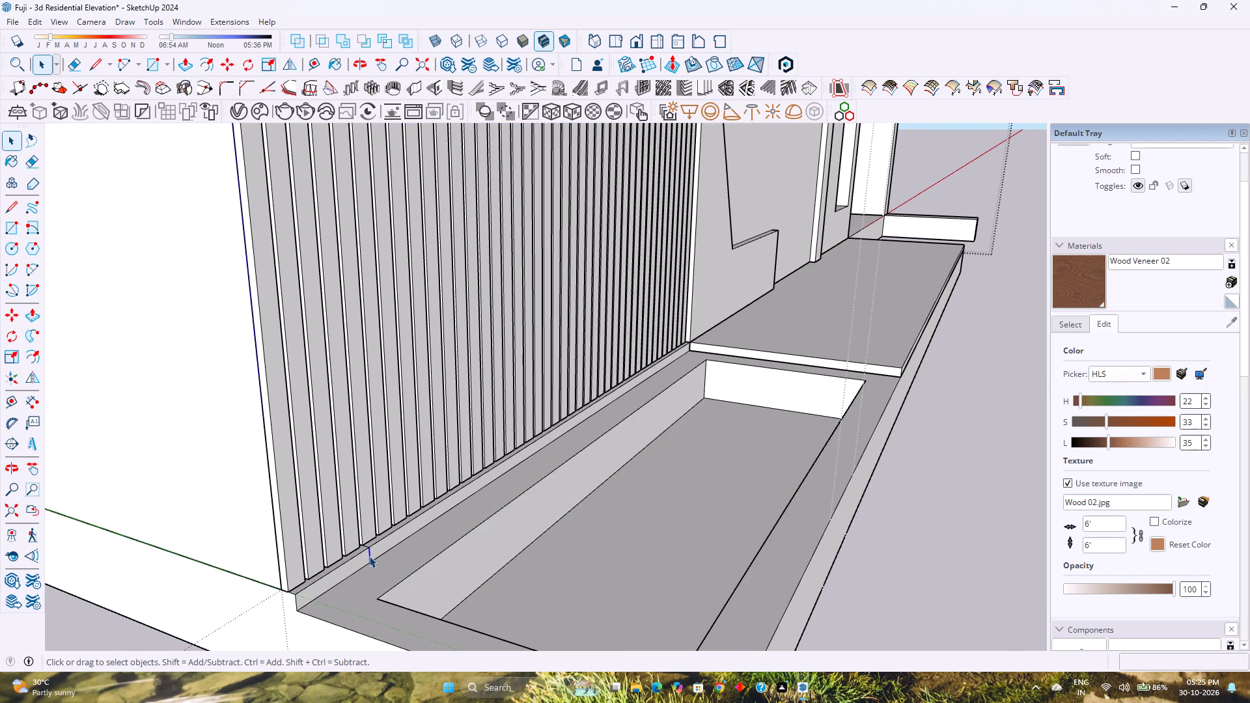
key("Delete")
scroll(365, 549, "up", 7)
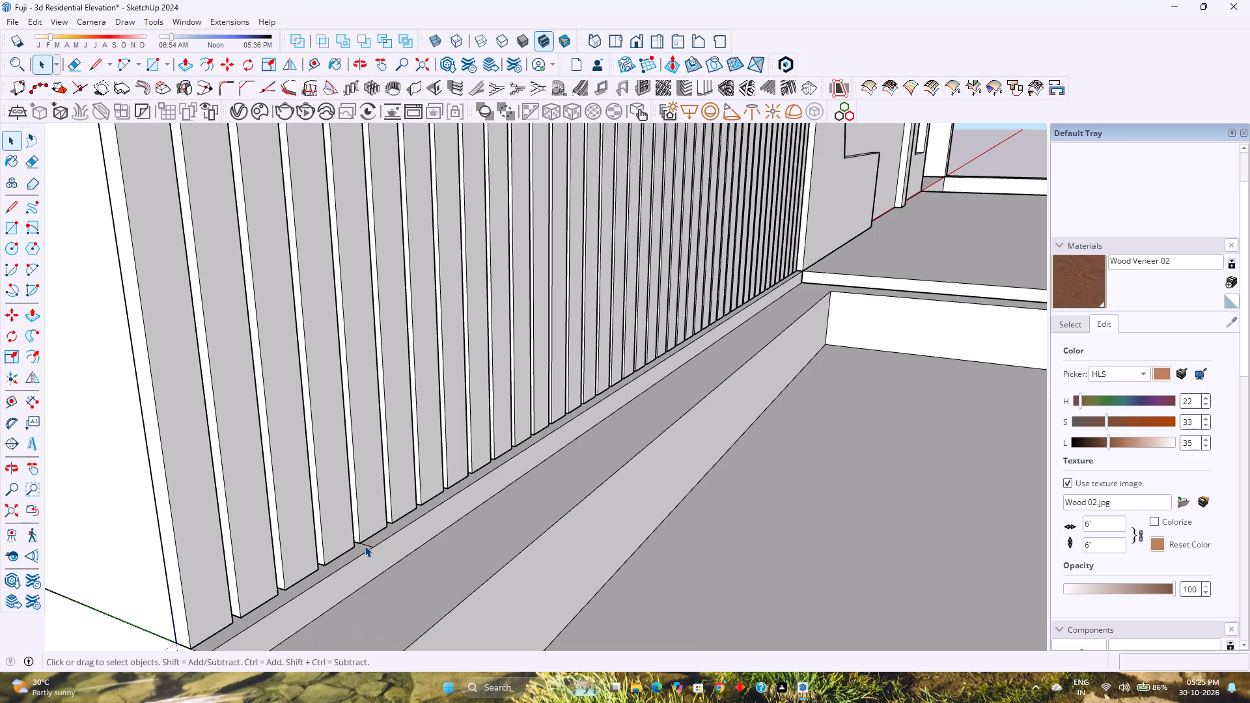
left_click(367, 544)
key("Delete")
Examine the front wall, planter recess and plate from several angles, and close the group to view the whole front elevation.
scroll(354, 554, "down", 9)
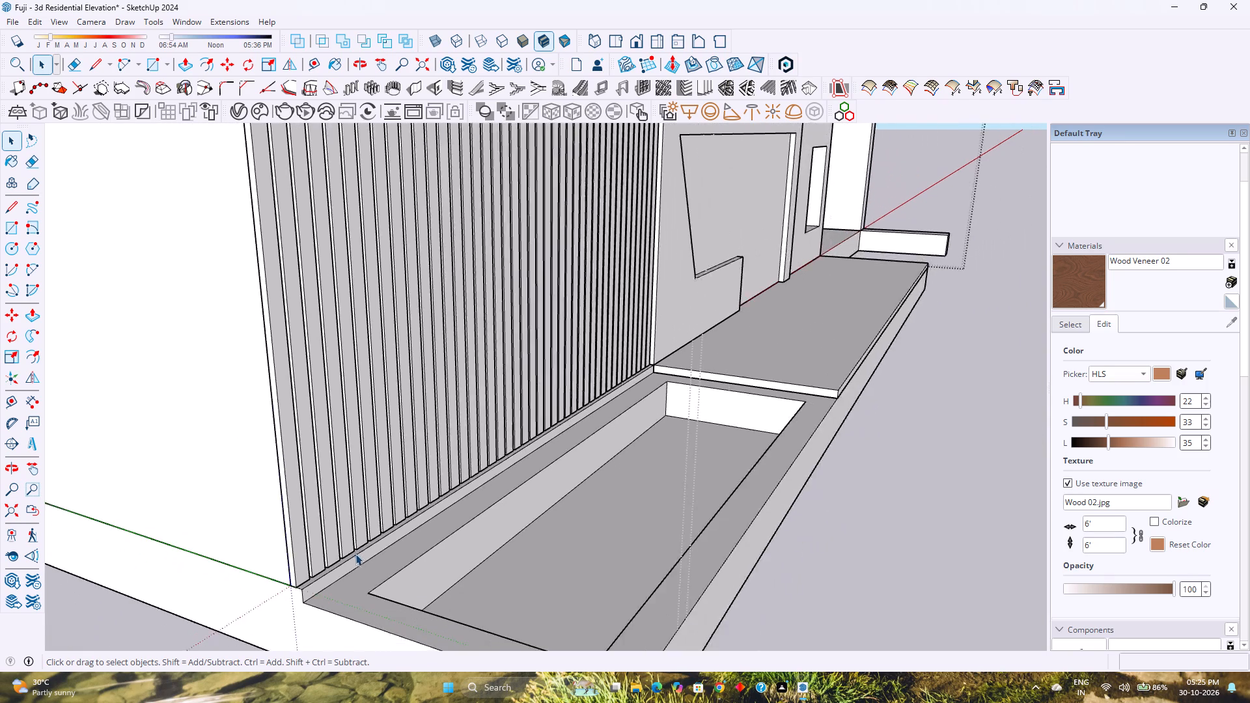
scroll(355, 554, "down", 4)
middle_click_drag(437, 551, 351, 560)
scroll(310, 538, "down", 6)
scroll(310, 538, "up", 1)
scroll(310, 536, "down", 3)
middle_click_drag(554, 543, 367, 519)
middle_click(337, 514)
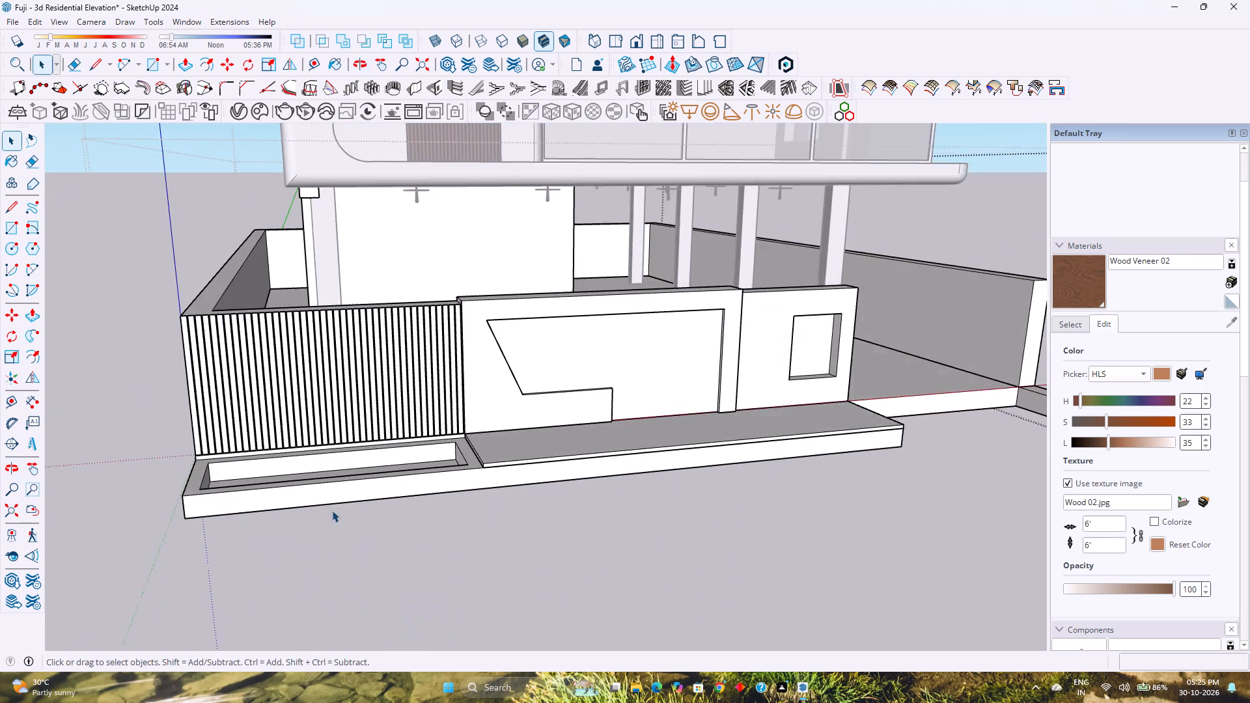
scroll(332, 510, "down", 3)
middle_click_drag(574, 541, 348, 521)
middle_click(346, 521)
middle_click_drag(389, 491, 402, 565, "shift")
middle_click(402, 569, "shift")
middle_click_drag(460, 560, 379, 556)
middle_click(369, 556, "shift")
middle_click_drag(368, 544, 341, 601, "shift")
middle_click_drag(330, 603, 439, 553)
middle_click_drag(405, 566, 247, 629, "shift")
middle_click_drag(539, 504, 324, 619, "shift")
middle_click(324, 619, "shift")
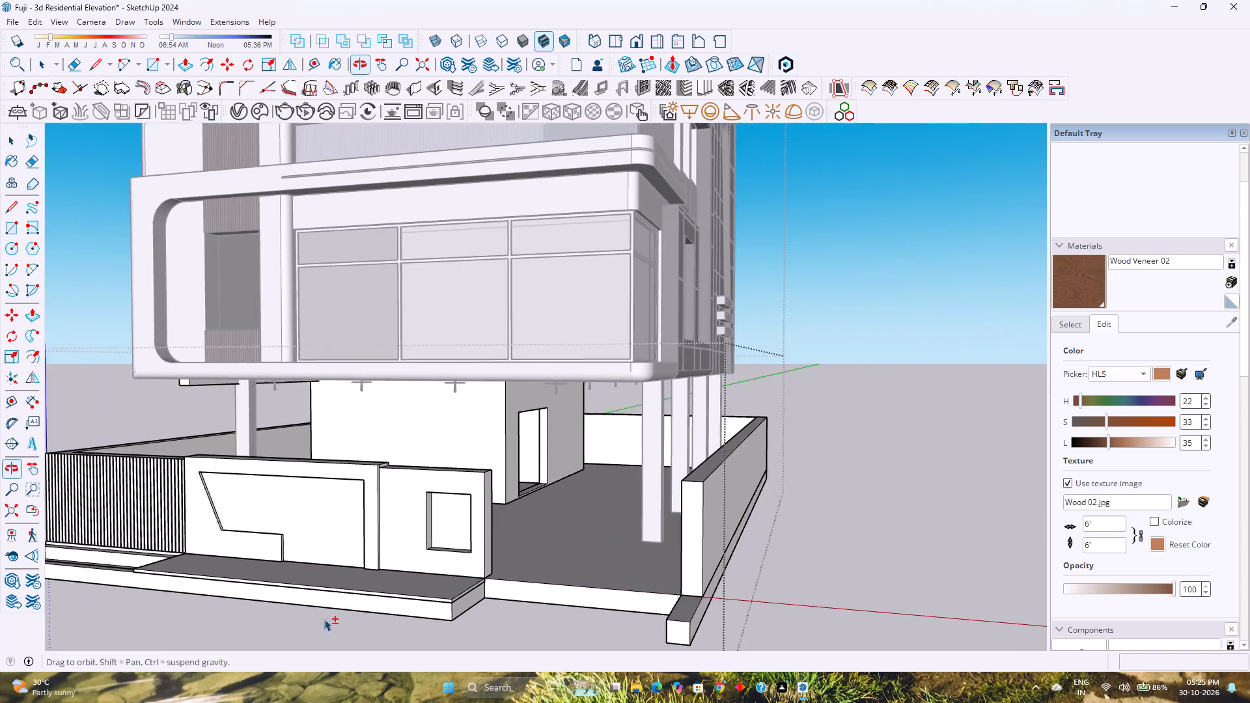
middle_click_drag(338, 600, 388, 589)
scroll(400, 578, "down", 3)
middle_click_drag(401, 580, 460, 622, "shift")
middle_click(460, 622, "shift")
left_click(907, 508)
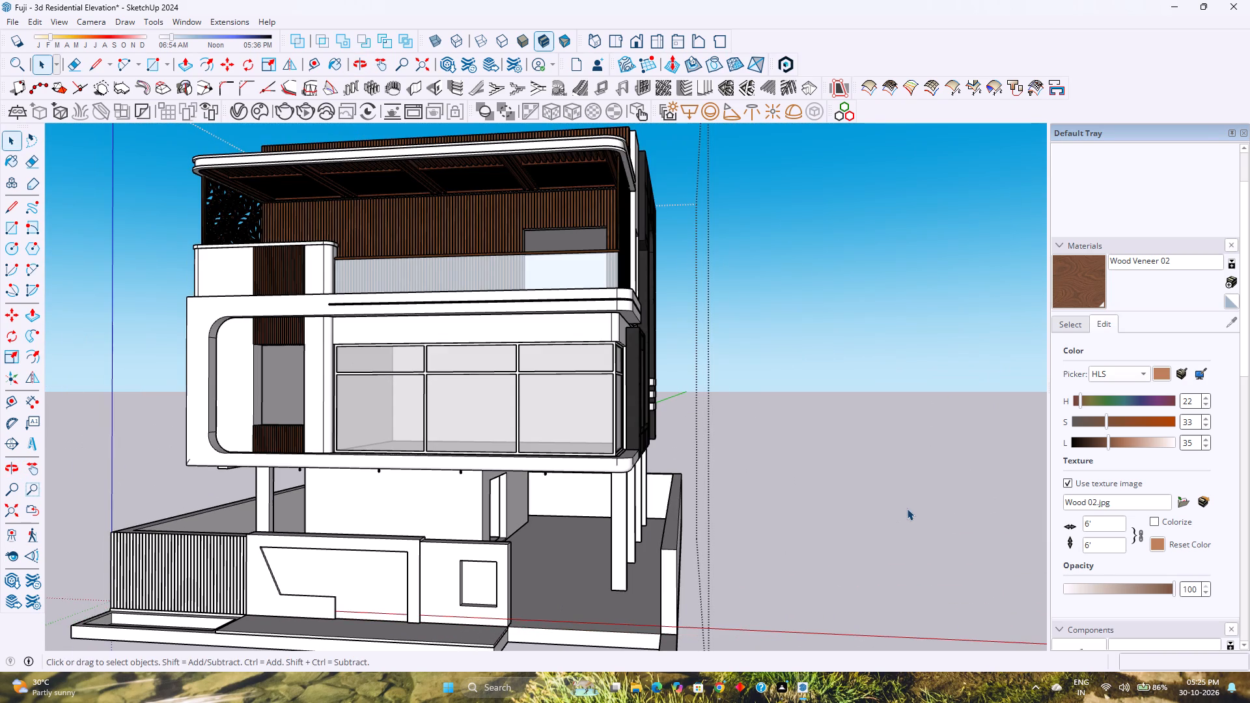
left_click_drag(822, 508, 828, 510)
left_click_drag(800, 501, 842, 534, "shift")
scroll(829, 521, "down", 2)
middle_click_drag(816, 520, 838, 536, "shift")
middle_click(838, 536, "shift")
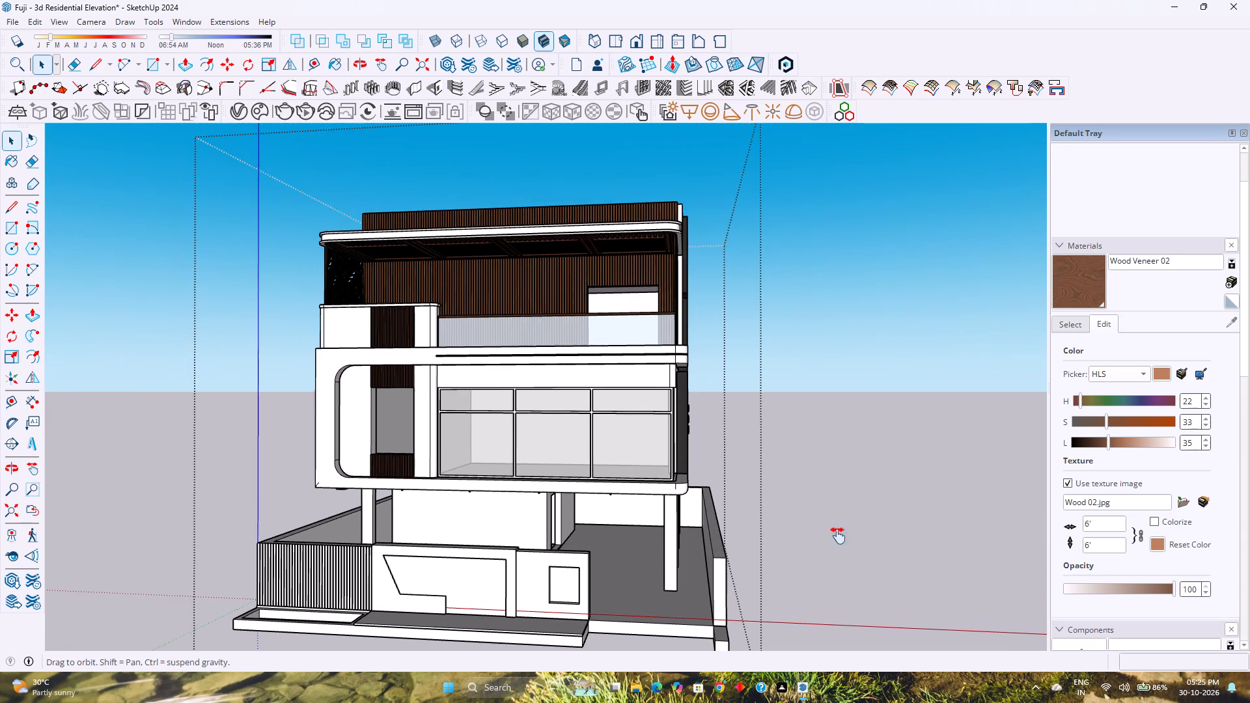
Save the model.
key("ctrl+s")
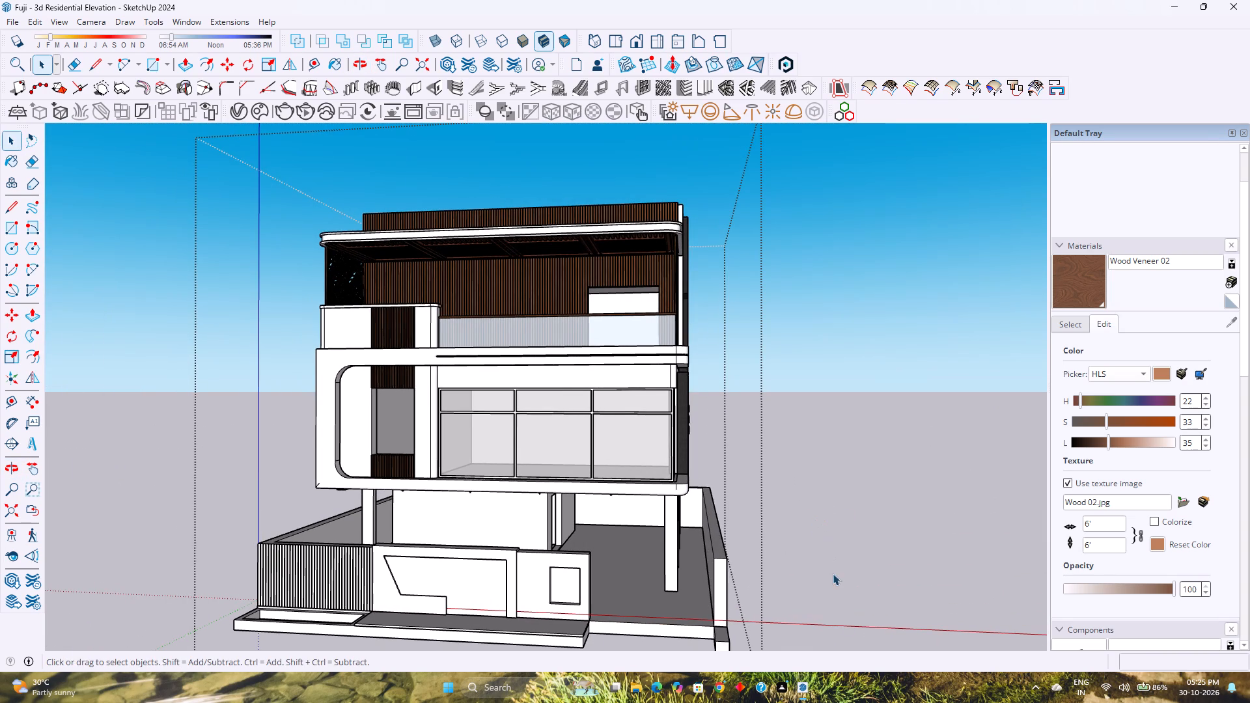
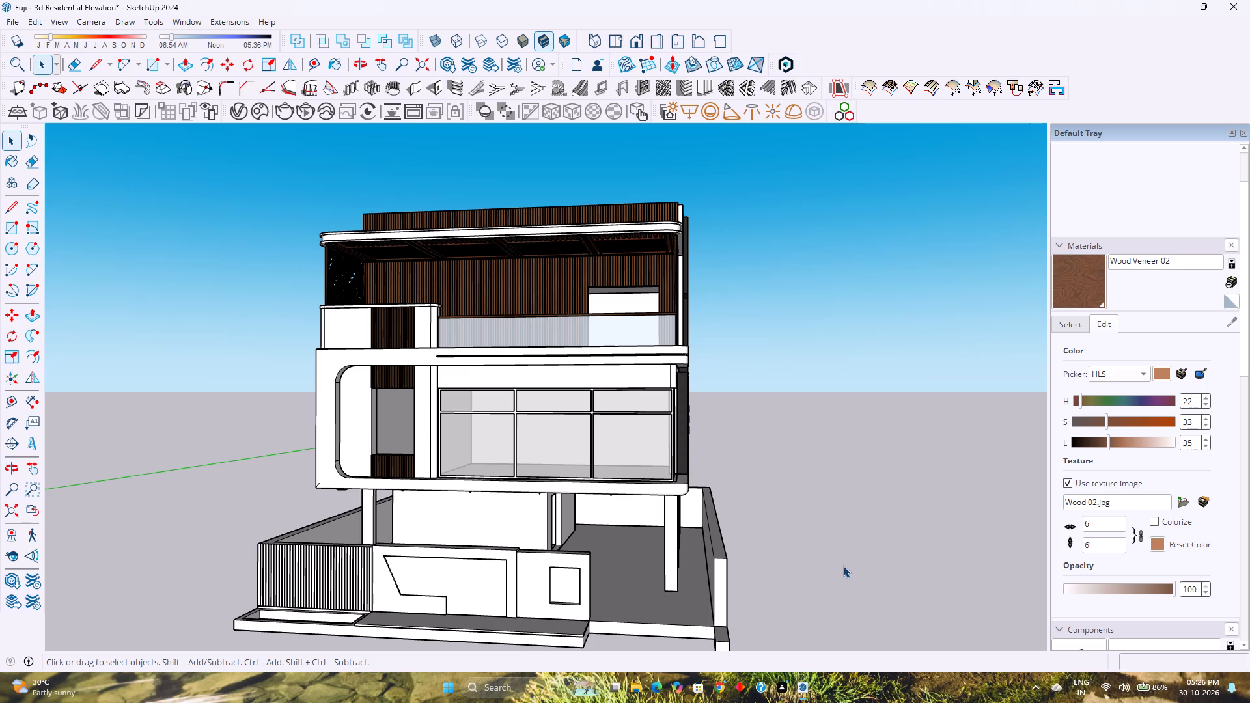
Open the ground-floor group for editing and select the slab's front face at the entrance opening beside the front wall.
scroll(461, 601, "down", 3)
scroll(585, 595, "up", 1)
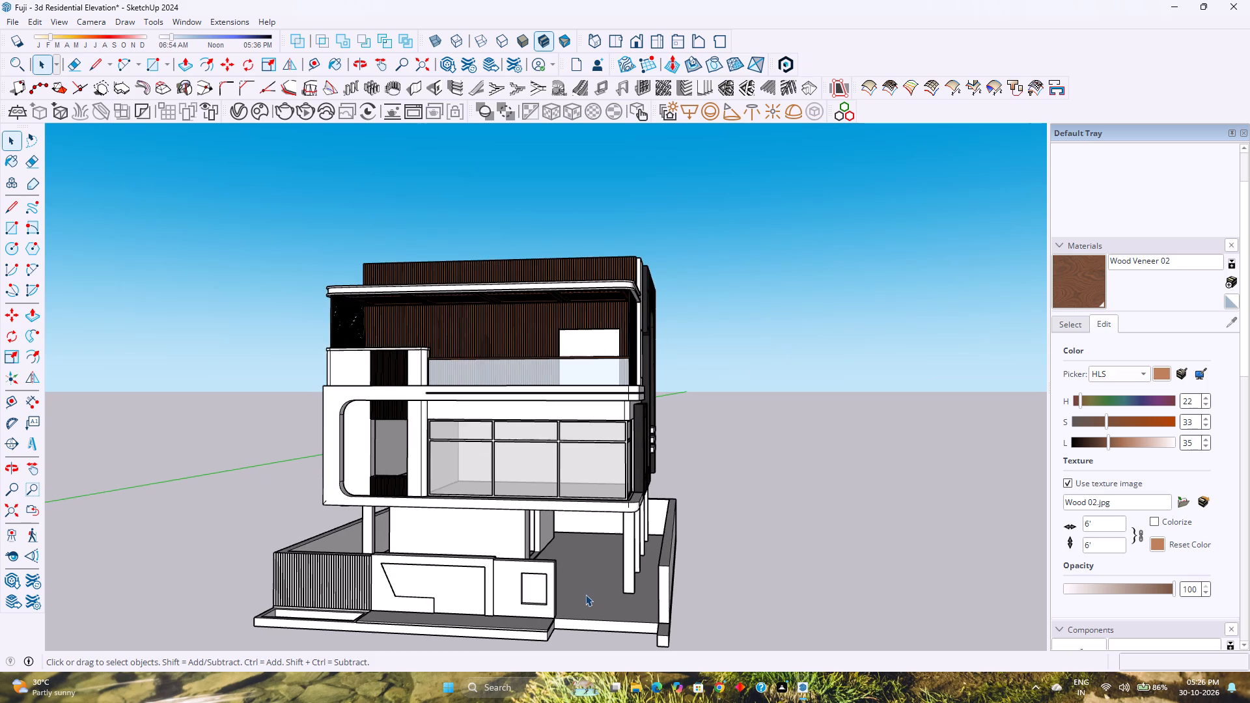
middle_click_drag(585, 592, 557, 563)
scroll(561, 560, "down", 2)
left_click(572, 597)
scroll(572, 597, "up", 2)
double_click(572, 597)
scroll(572, 597, "up", 3)
middle_click_drag(572, 597, 510, 624)
middle_click(510, 624)
scroll(477, 631, "up", 2)
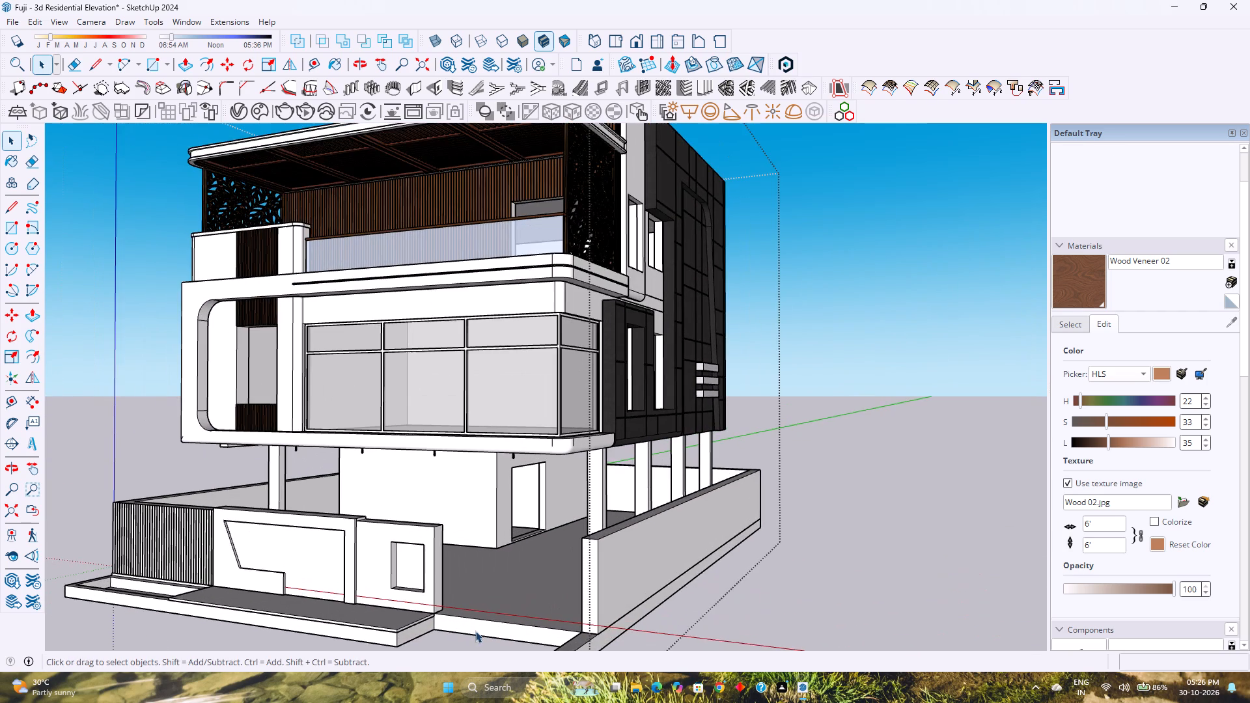
middle_click_drag(454, 627, 474, 565, "shift")
middle_click(476, 562, "shift")
scroll(472, 561, "up", 3)
left_click(472, 561)
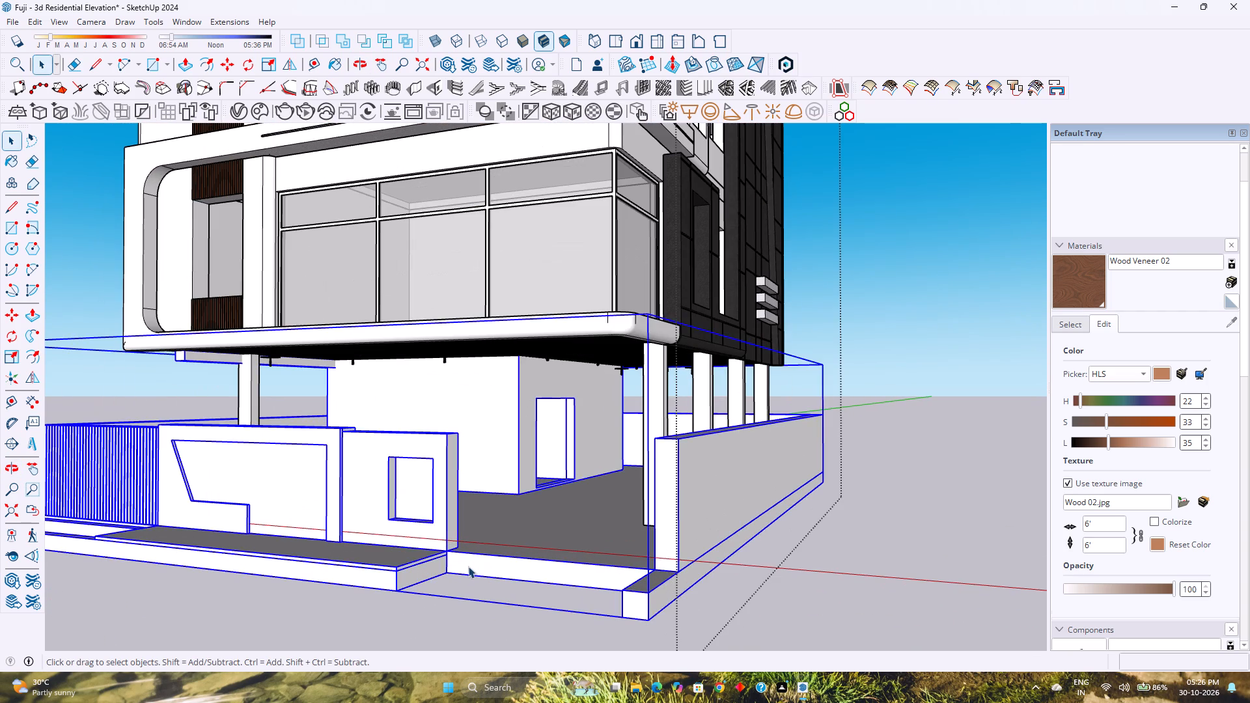
double_click(466, 567)
scroll(466, 567, "up", 3)
left_click(466, 567)
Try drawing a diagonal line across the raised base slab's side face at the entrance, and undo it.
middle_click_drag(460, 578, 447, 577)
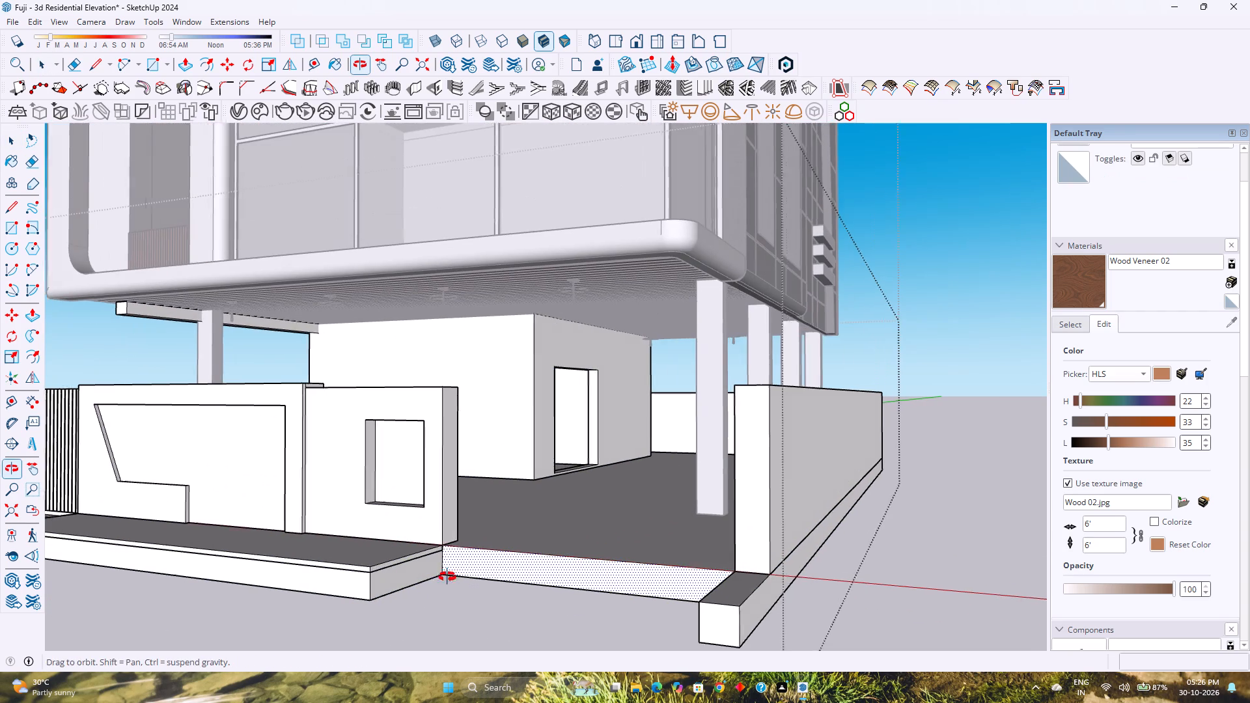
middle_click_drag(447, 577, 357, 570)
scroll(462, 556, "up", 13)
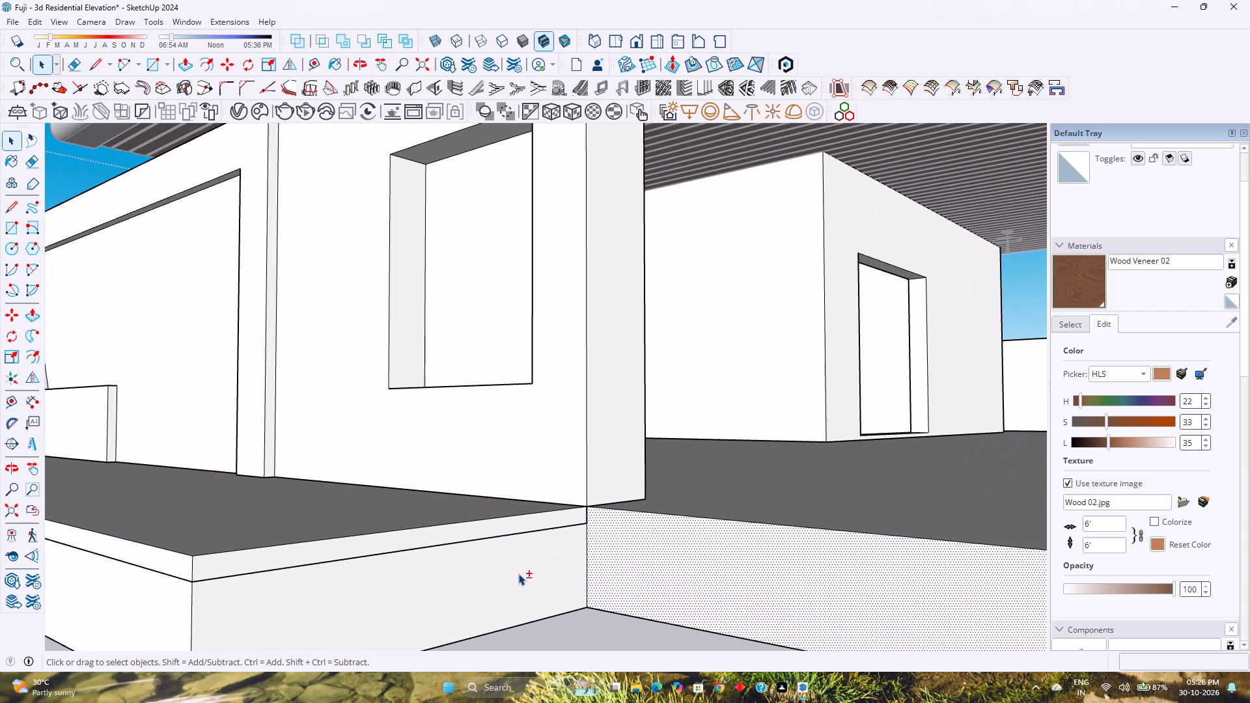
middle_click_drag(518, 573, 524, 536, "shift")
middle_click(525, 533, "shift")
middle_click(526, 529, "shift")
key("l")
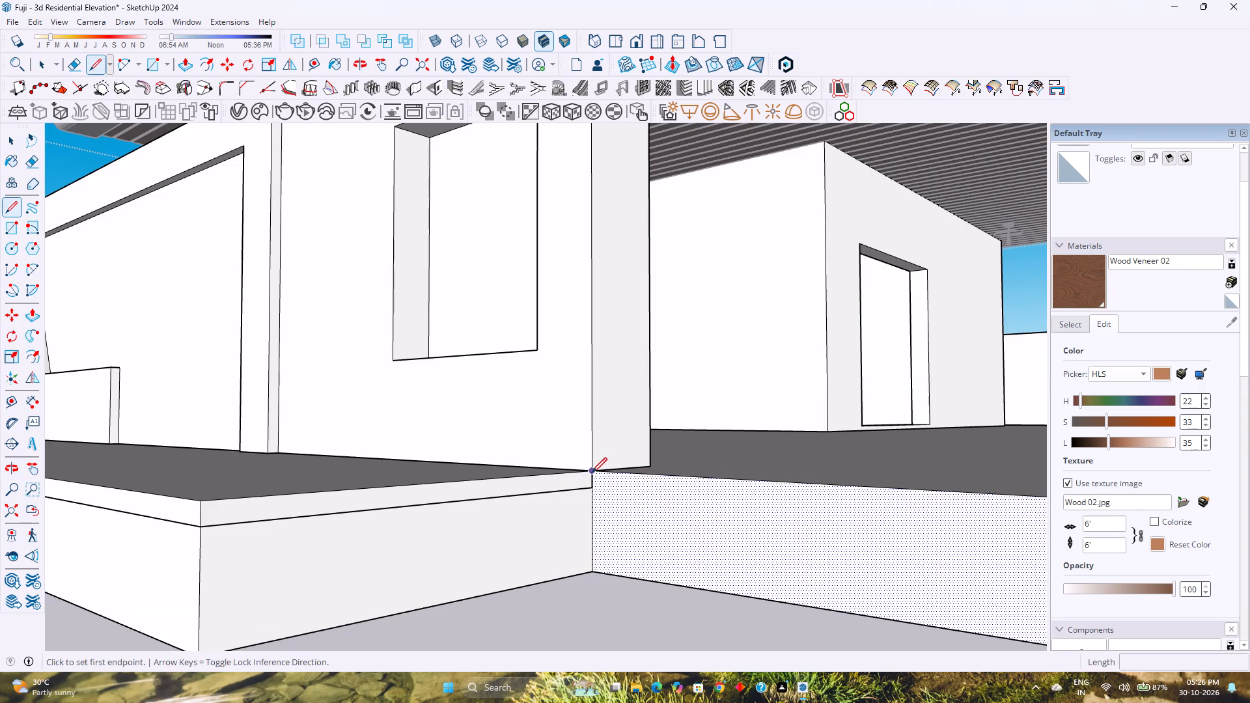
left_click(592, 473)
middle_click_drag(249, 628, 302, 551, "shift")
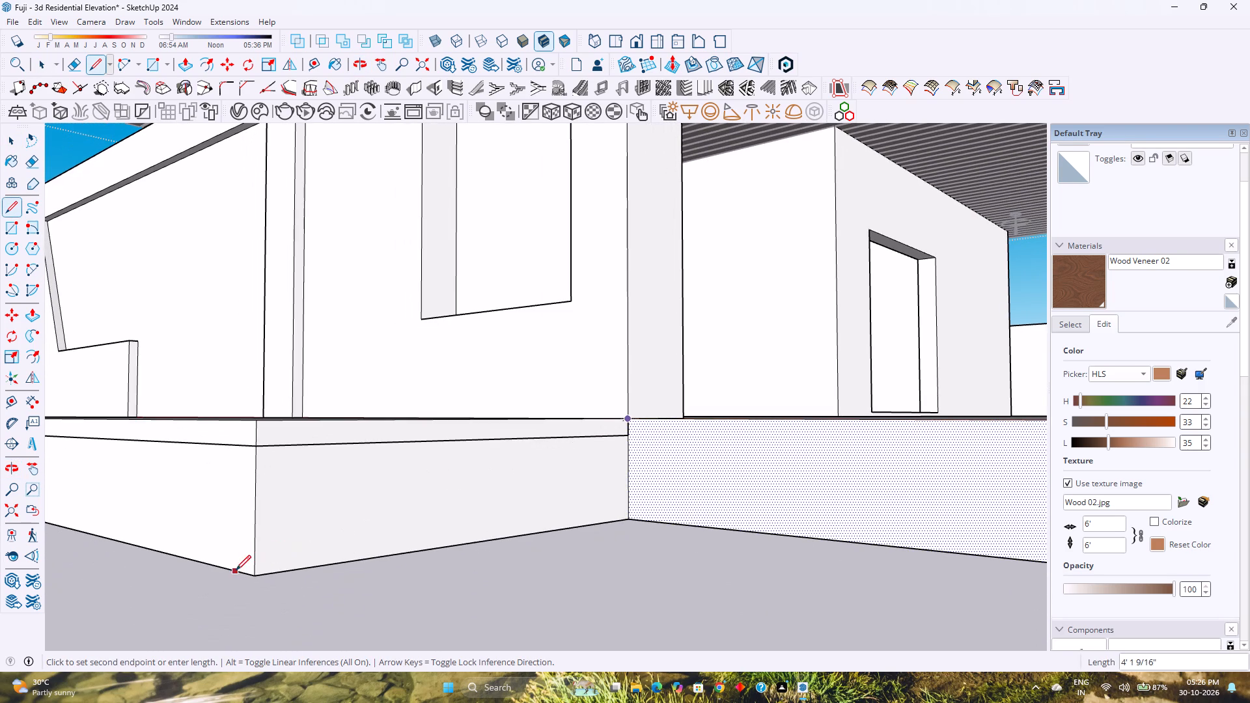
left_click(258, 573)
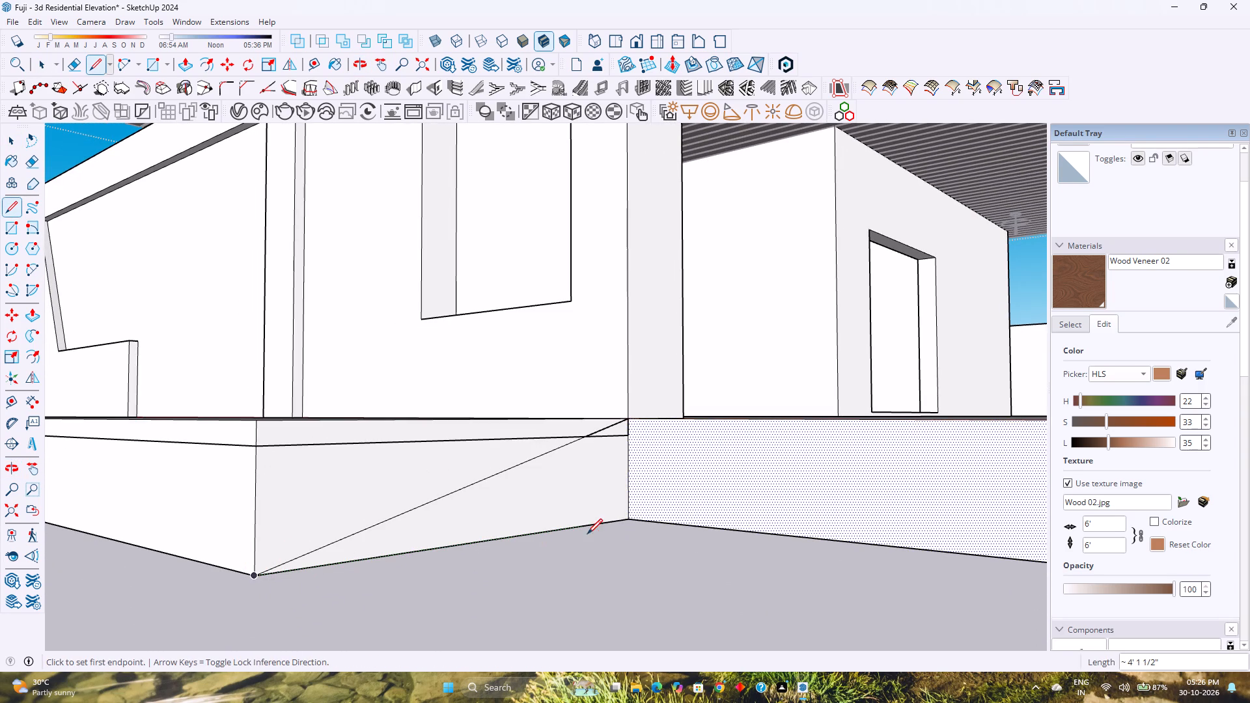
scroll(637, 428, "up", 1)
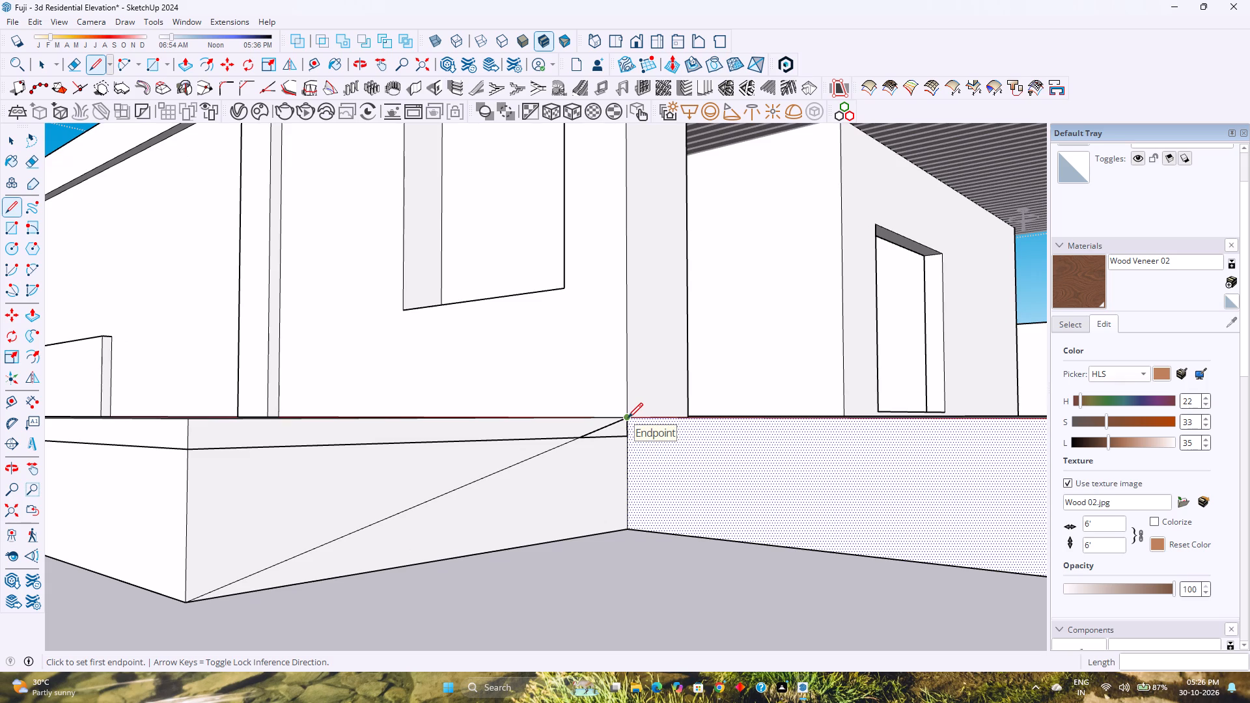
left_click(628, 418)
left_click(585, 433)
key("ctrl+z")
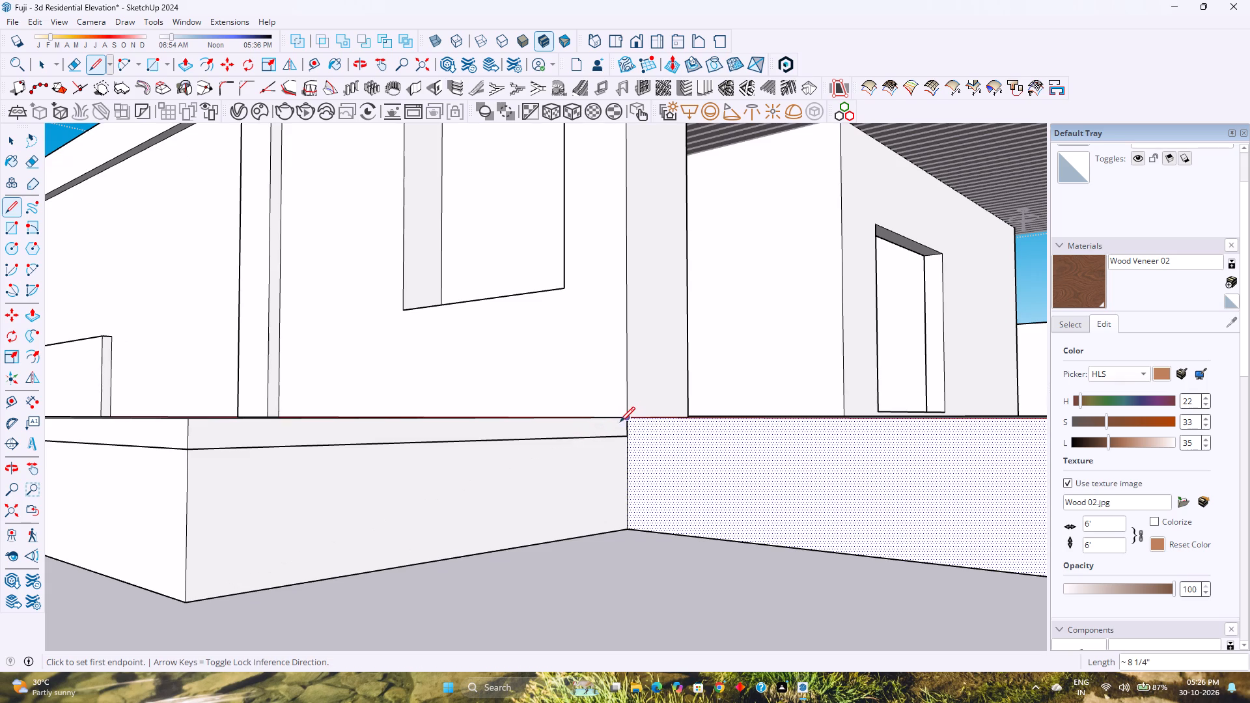
Draw a 1' vertical line and a diagonal to the lower front corner on the side boundary wall's base, forming a triangle.
scroll(551, 514, "down", 18)
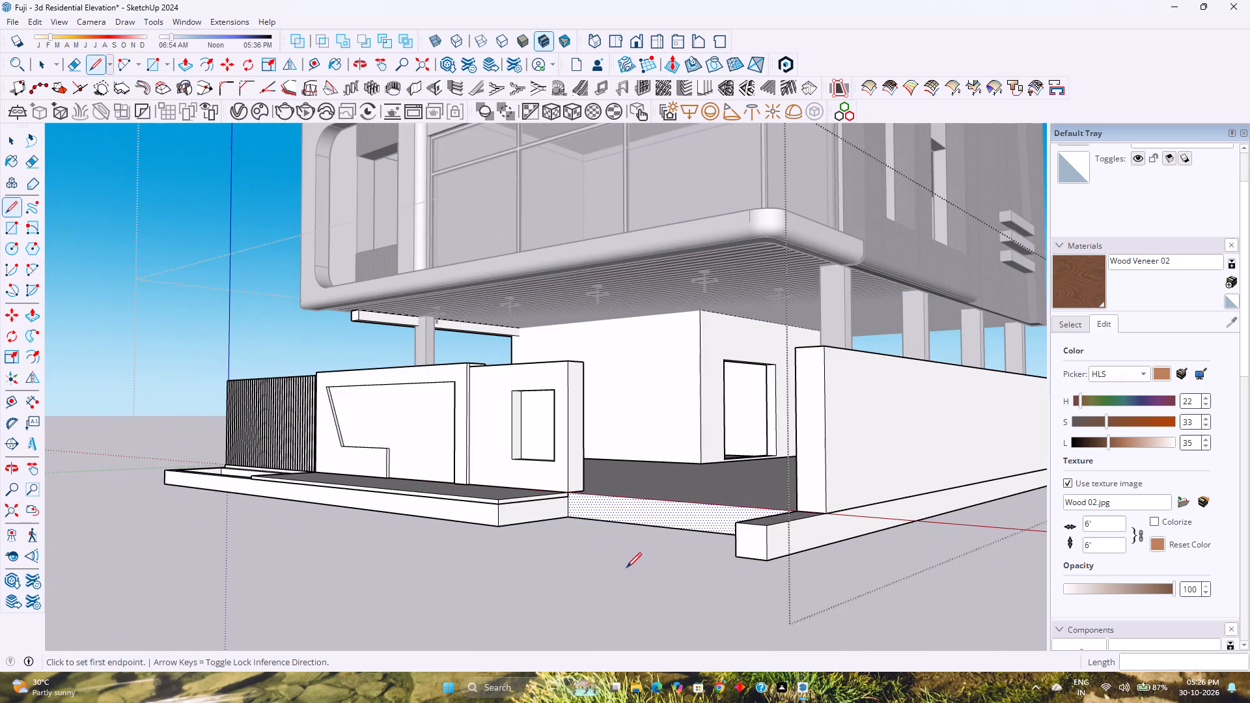
middle_click_drag(630, 568, 467, 540)
middle_click(467, 540)
scroll(569, 512, "up", 2)
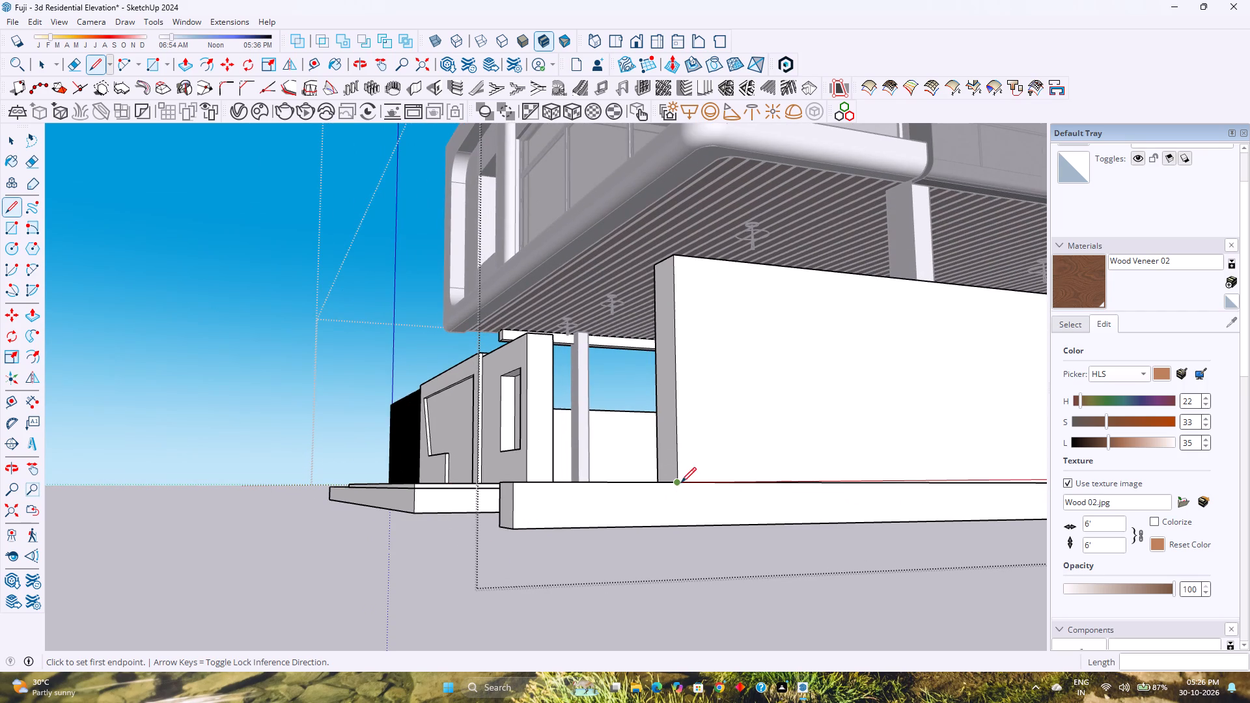
left_click(681, 482)
left_click(676, 522)
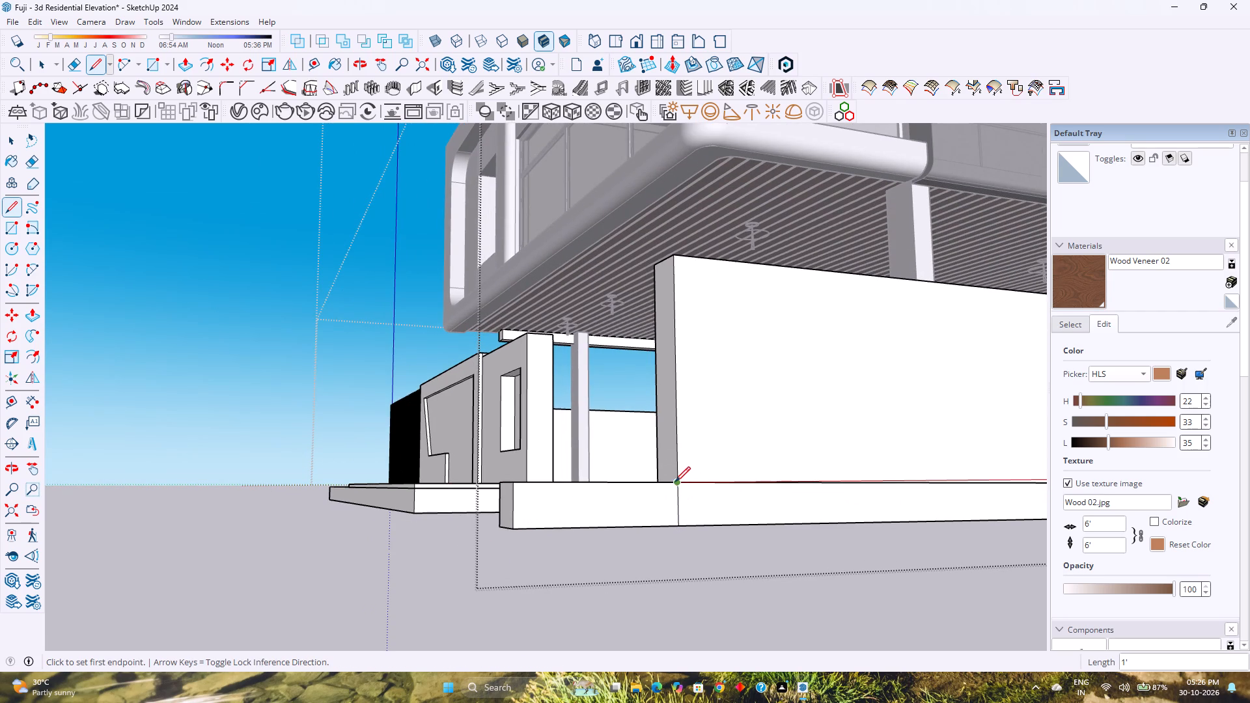
left_click(675, 482)
left_click(514, 527)
key("space")
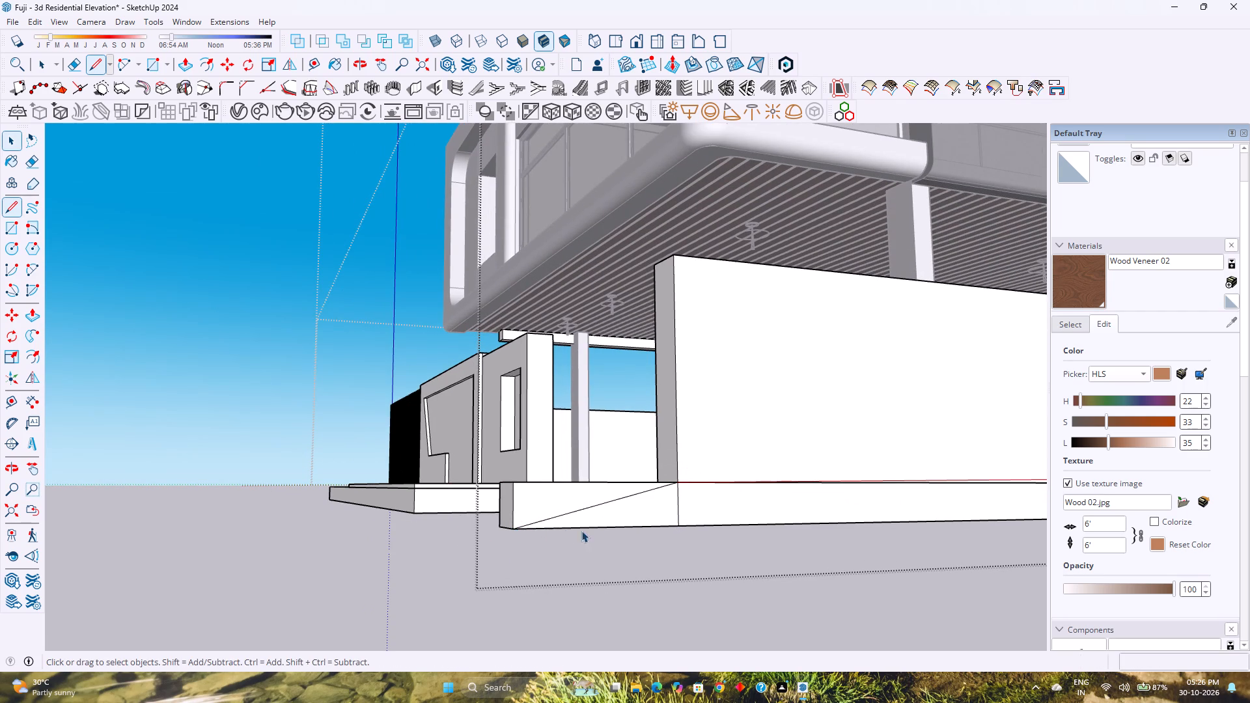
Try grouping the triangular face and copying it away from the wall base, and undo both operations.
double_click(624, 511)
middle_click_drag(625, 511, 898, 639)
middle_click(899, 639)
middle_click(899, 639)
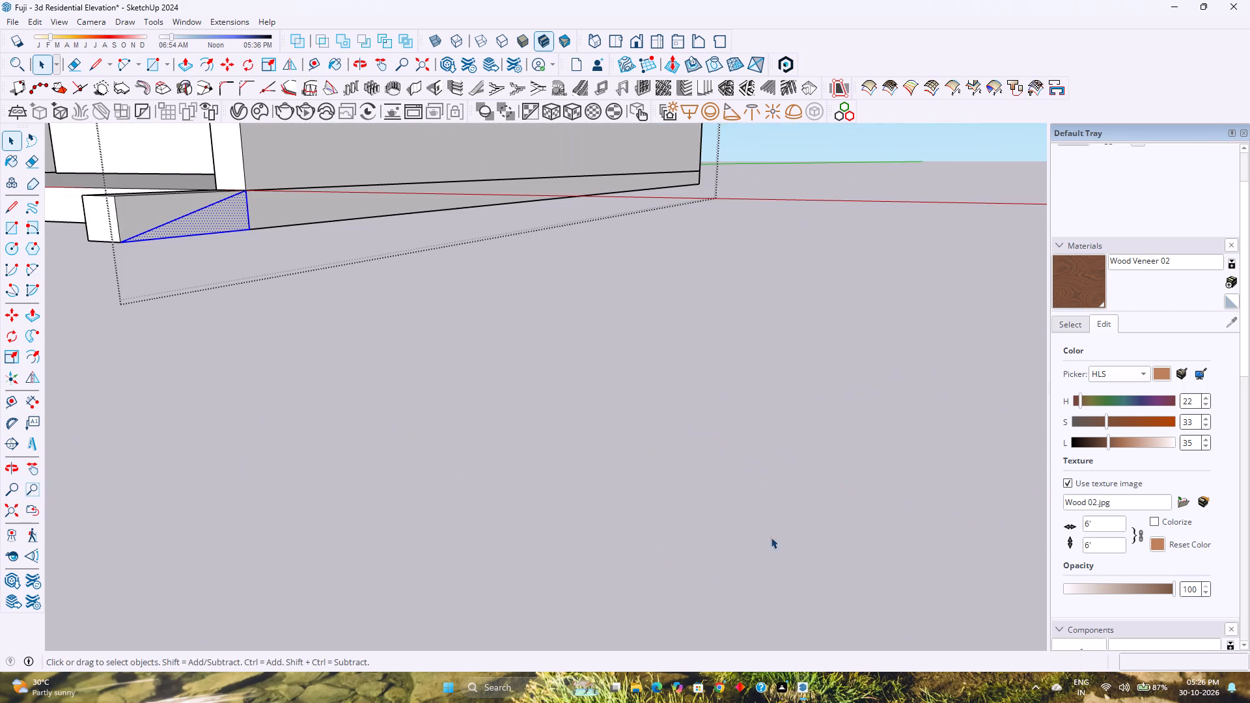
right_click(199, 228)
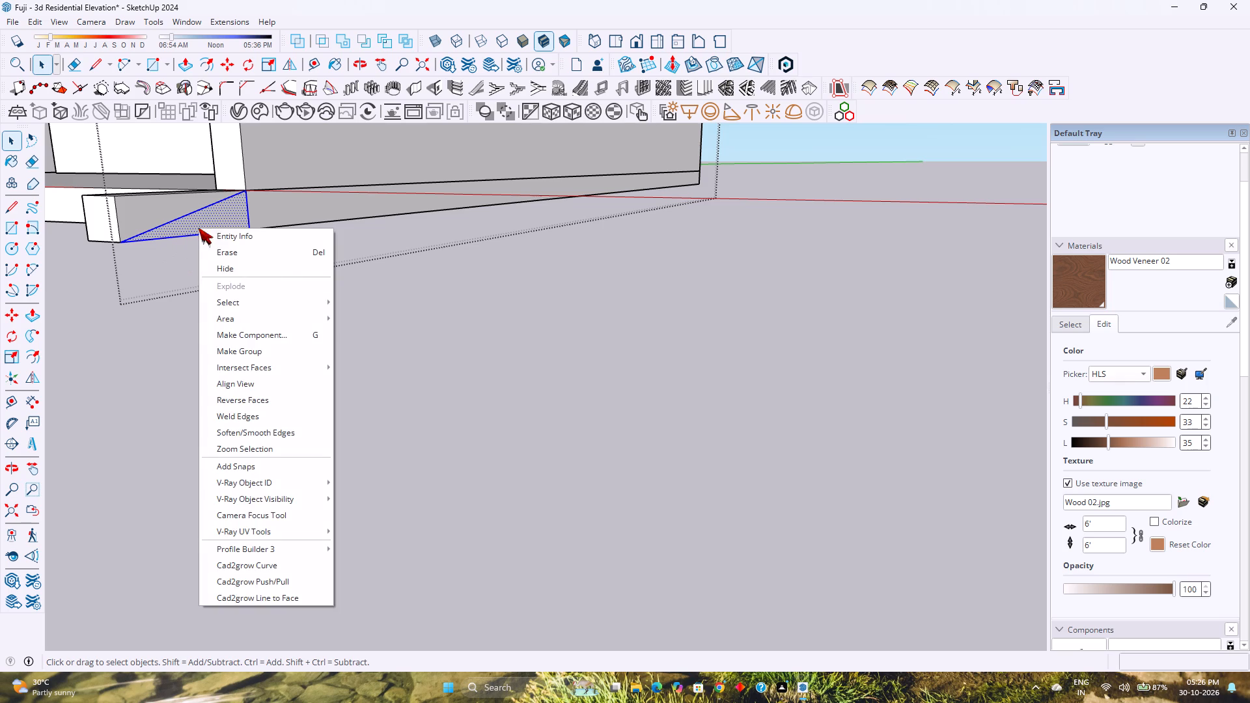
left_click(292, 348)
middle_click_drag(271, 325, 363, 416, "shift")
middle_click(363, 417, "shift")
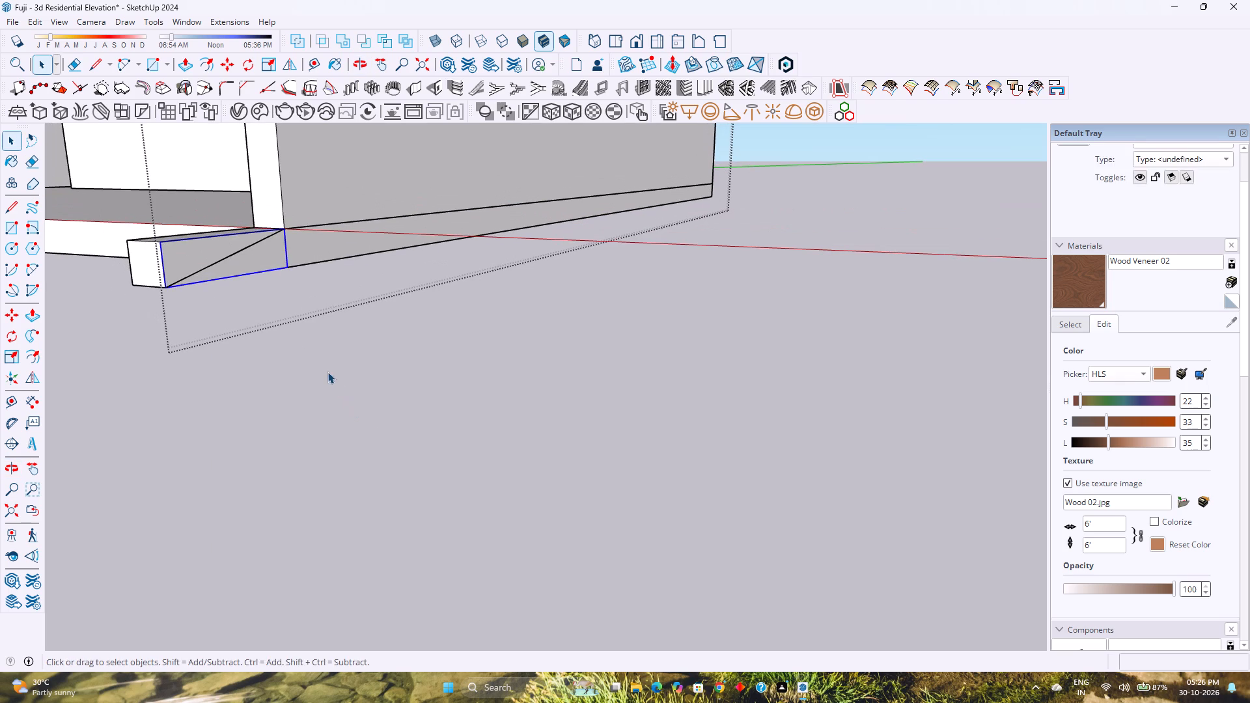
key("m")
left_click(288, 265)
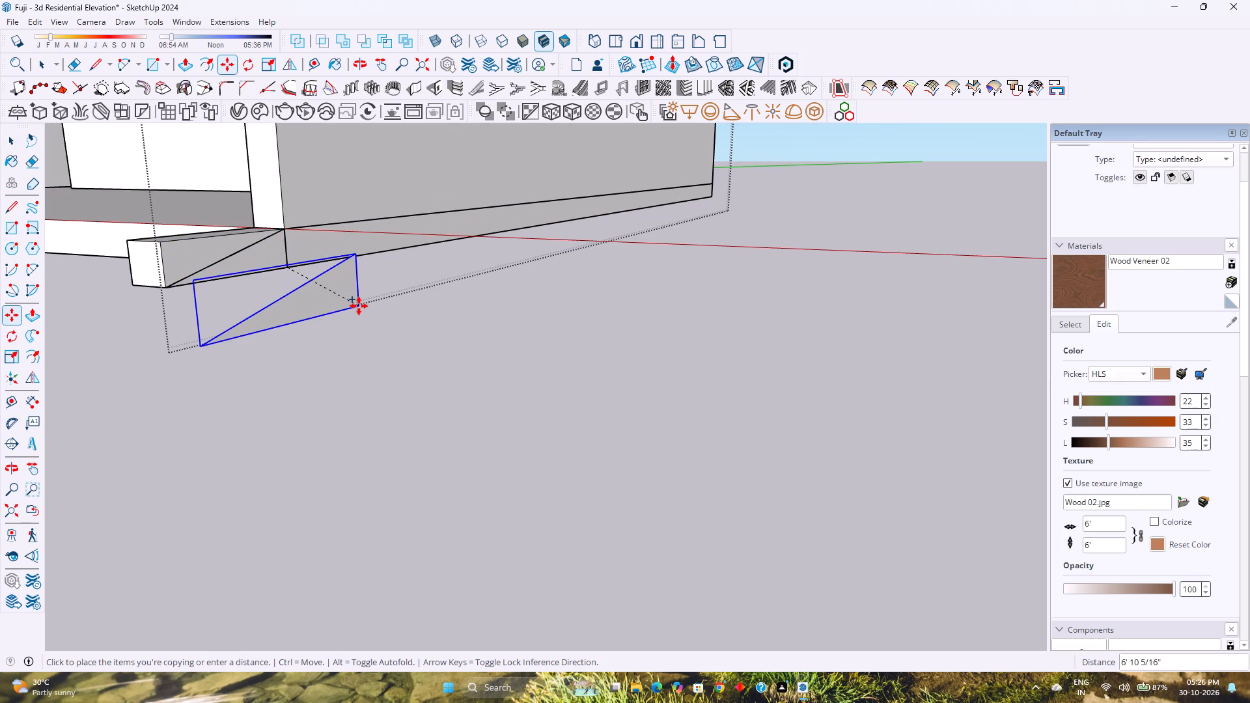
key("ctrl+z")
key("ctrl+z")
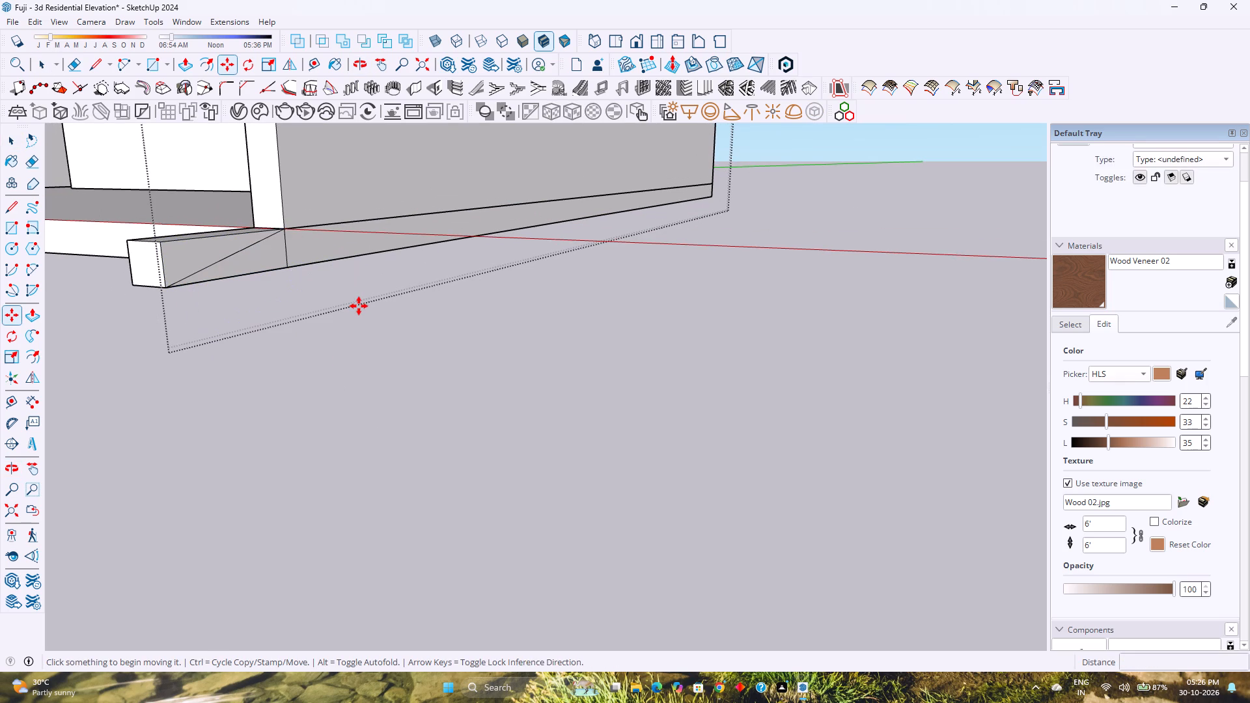
Copy the triangular face 10' outward along the red axis, clear of the side boundary wall's base.
key("space")
left_click(274, 261)
key("m")
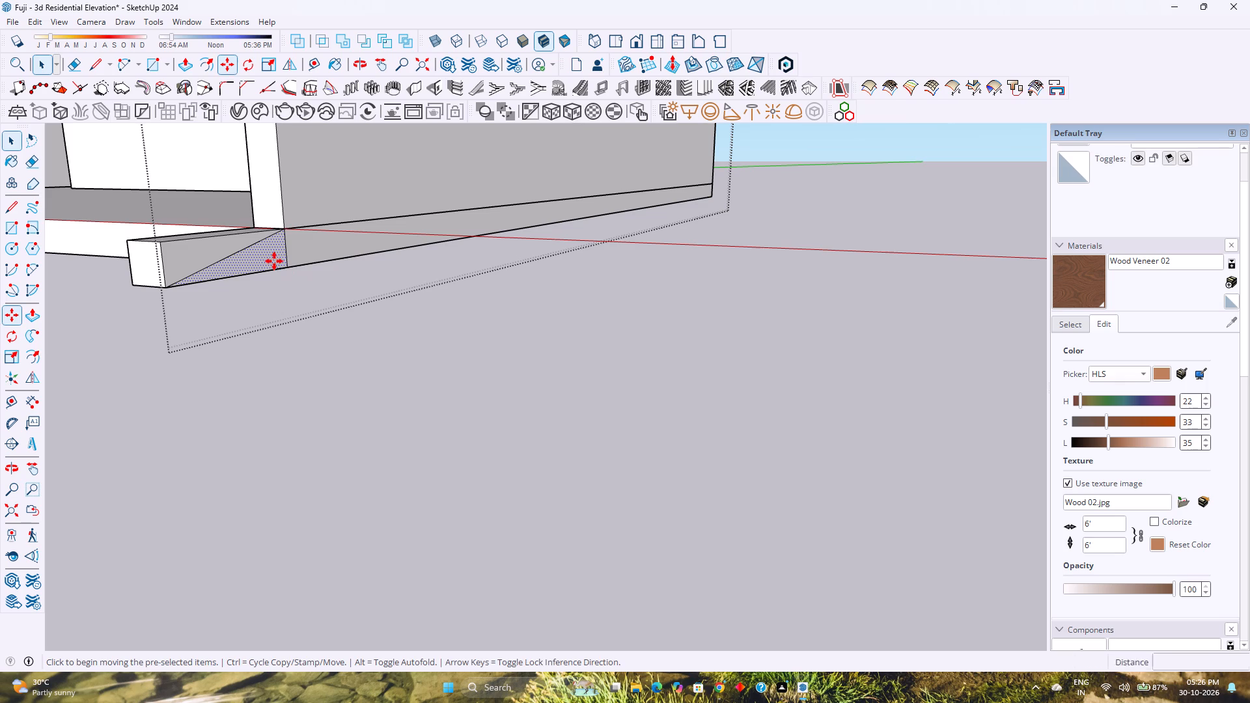
left_click(288, 264)
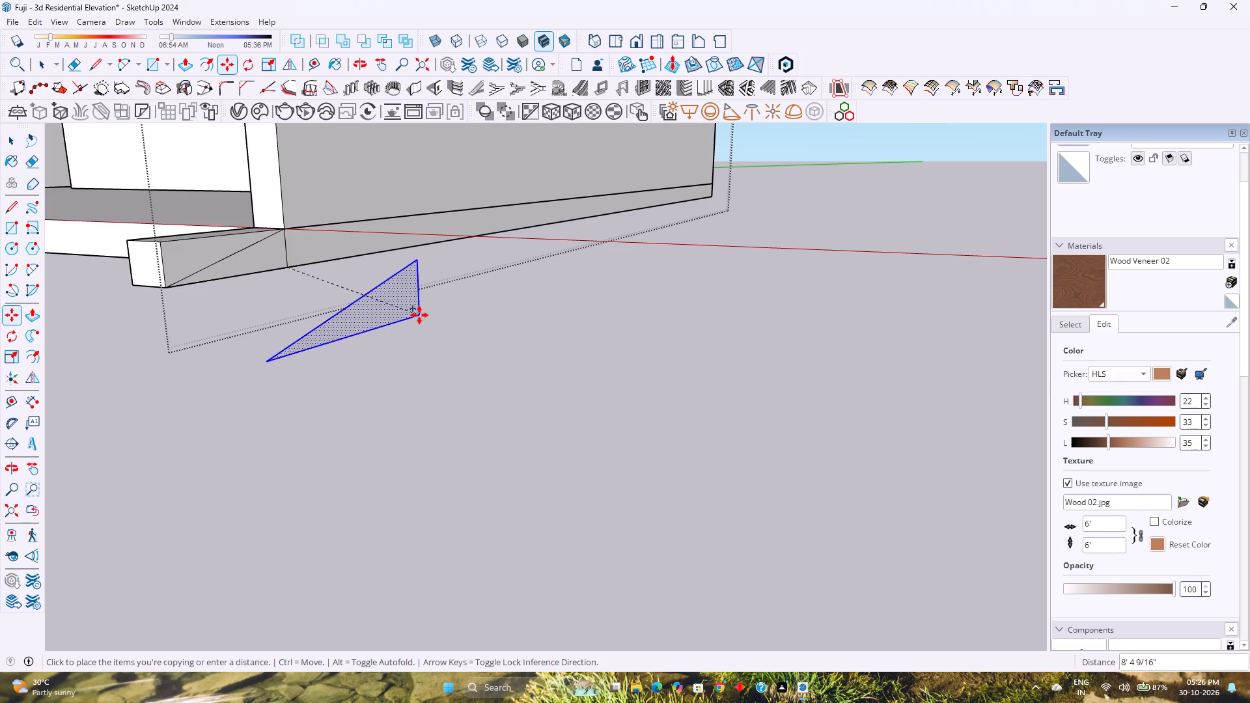
key("Right")
key("1")
key("0")
key("apostrophe")
key("Return")
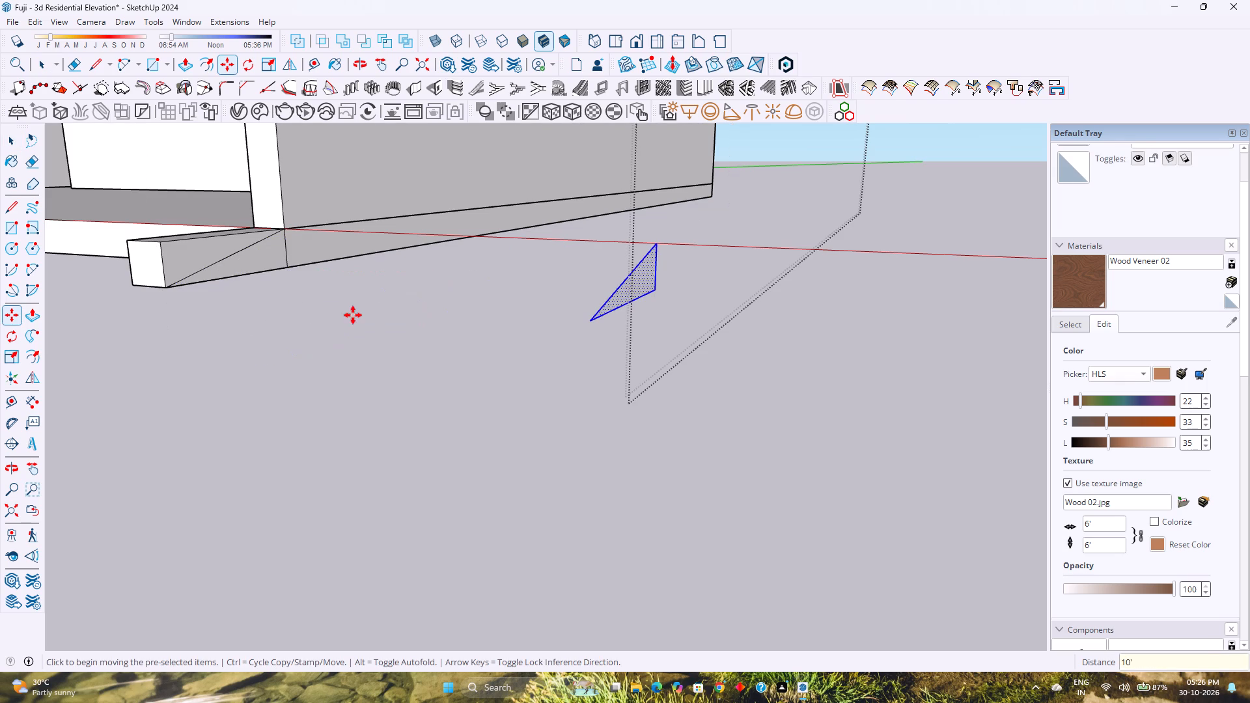
Erase the diagonal and vertical construction lines from the side face of the boundary wall's base.
key("e")
left_click(242, 247)
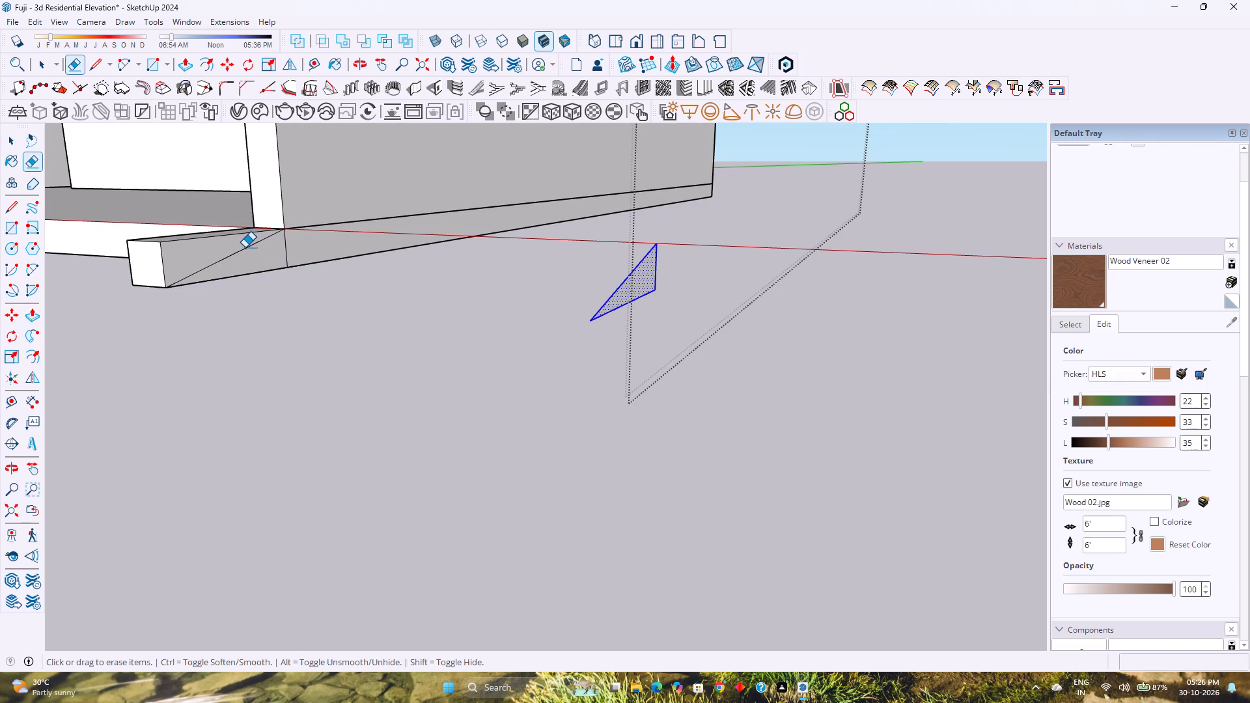
left_click(245, 248)
left_click(286, 246)
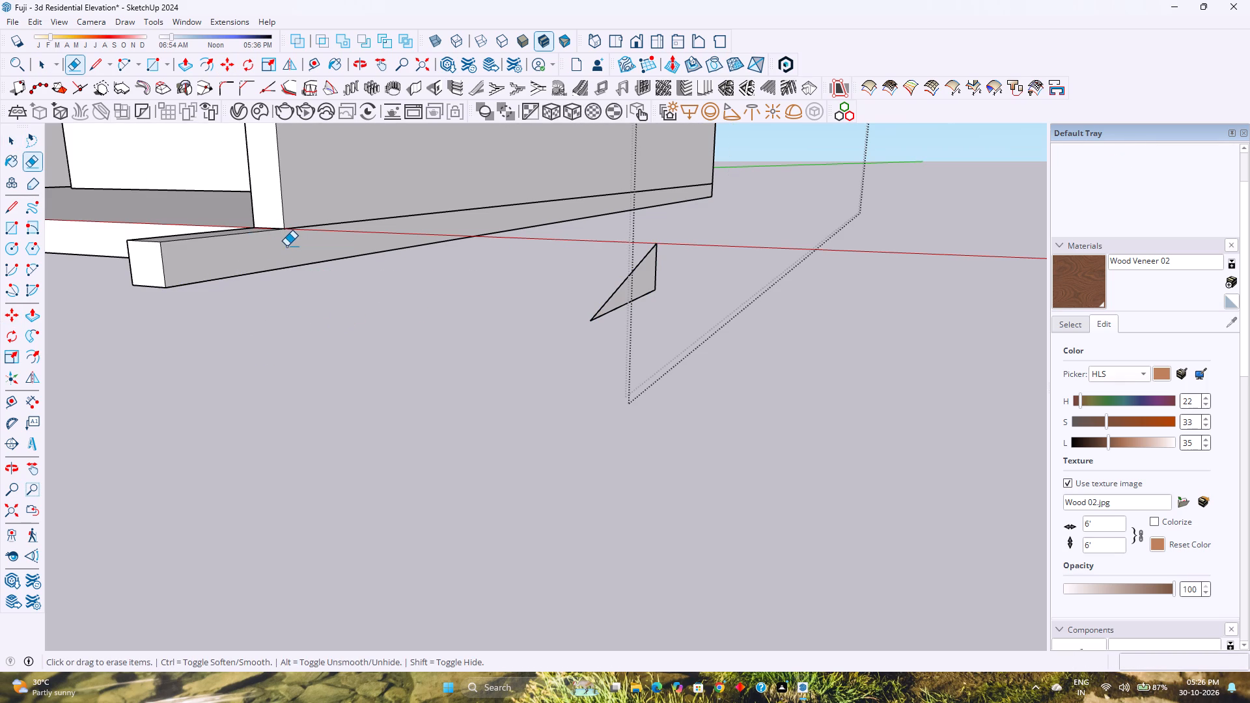
Make the copied triangular face and its edges into a group.
key("space")
double_click(639, 287)
right_click(638, 287)
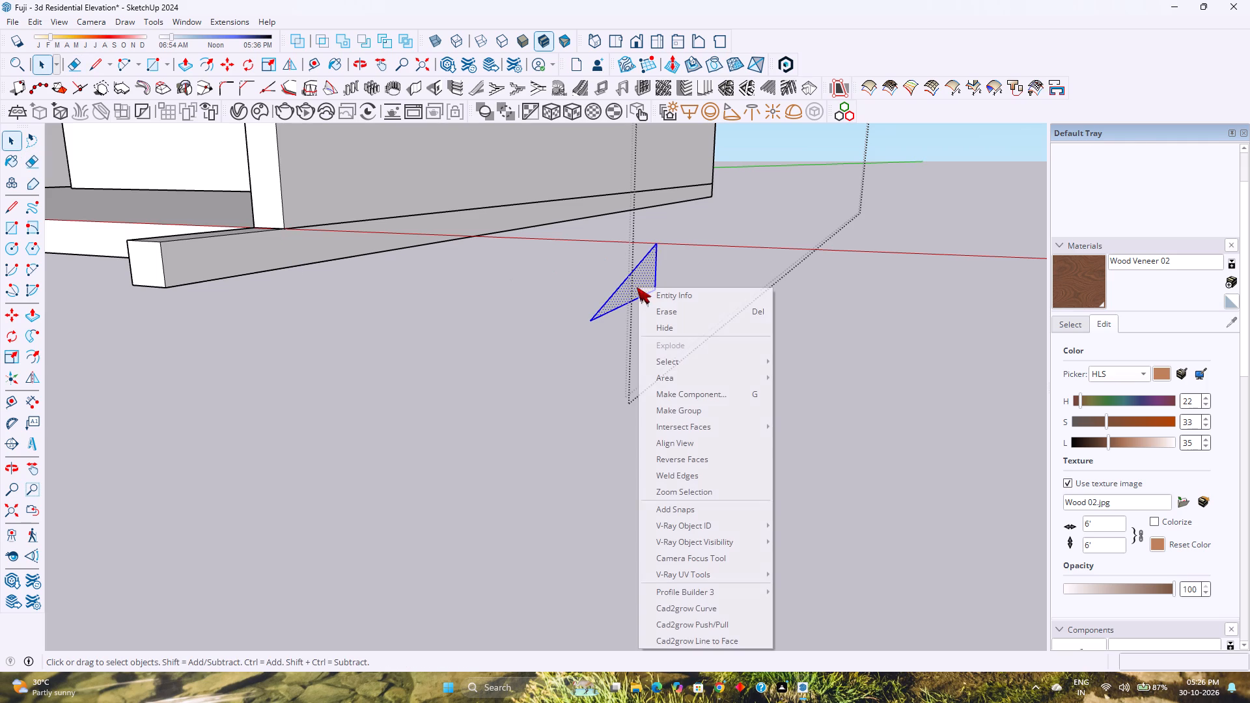
left_click(708, 407)
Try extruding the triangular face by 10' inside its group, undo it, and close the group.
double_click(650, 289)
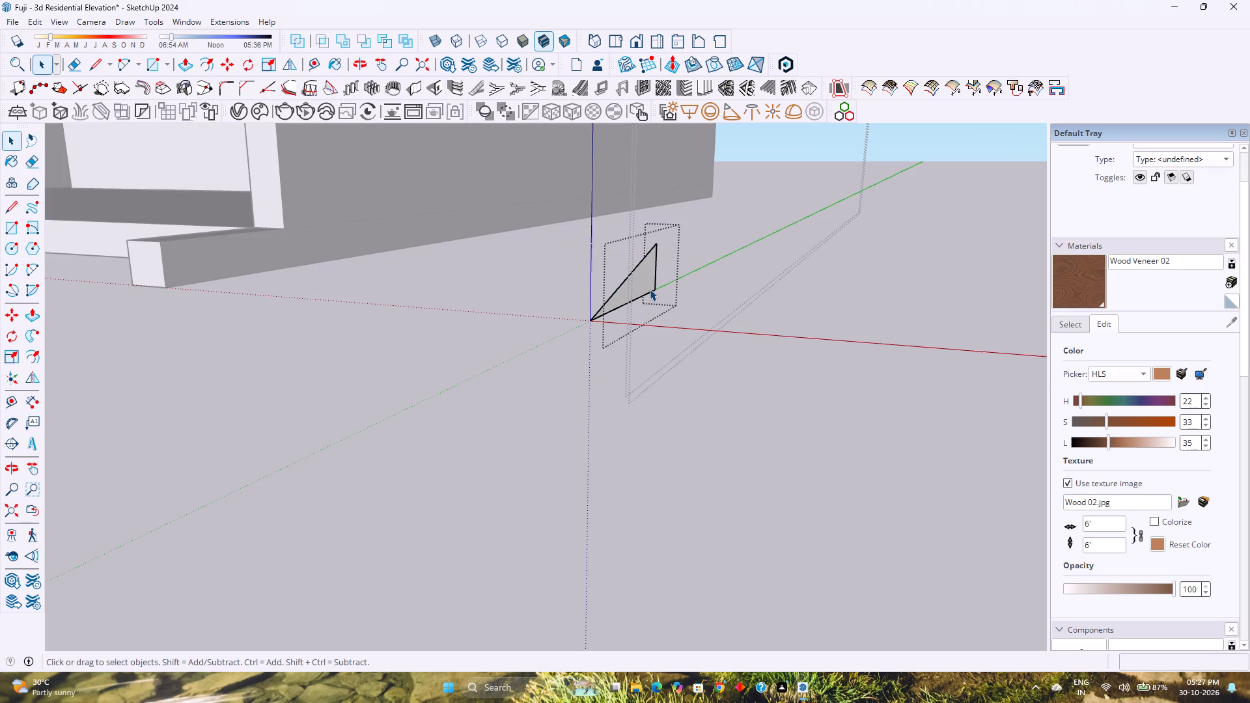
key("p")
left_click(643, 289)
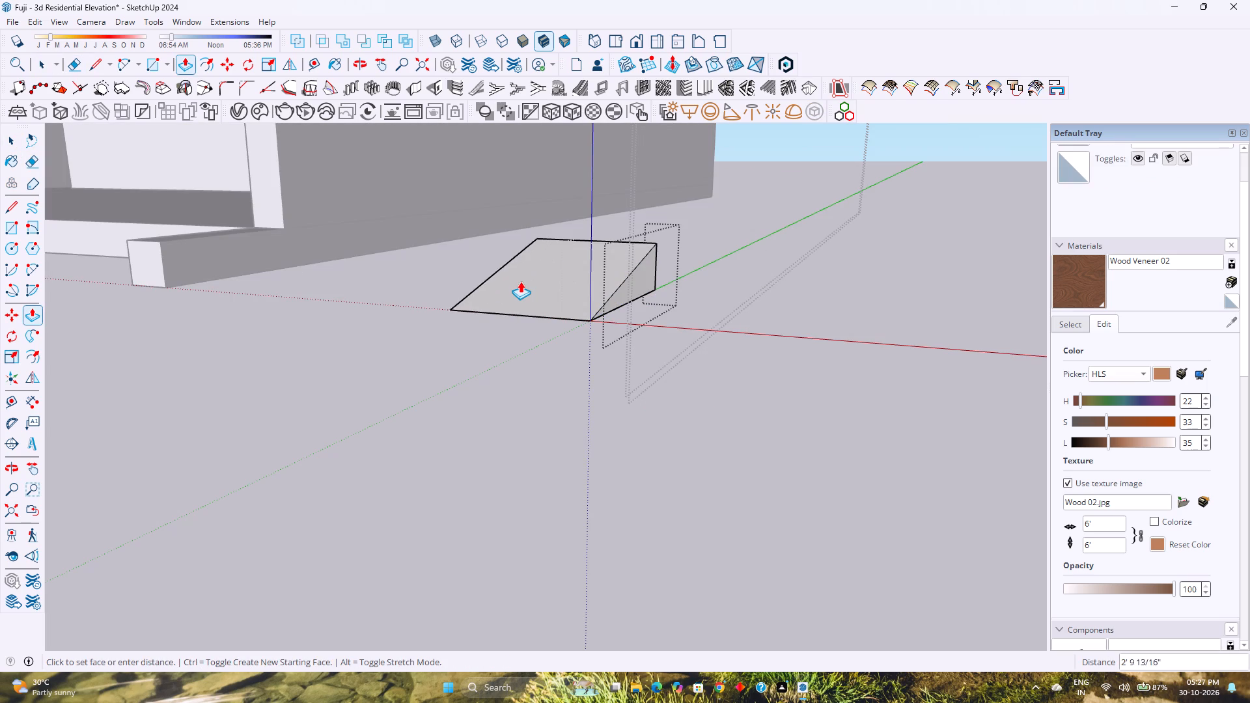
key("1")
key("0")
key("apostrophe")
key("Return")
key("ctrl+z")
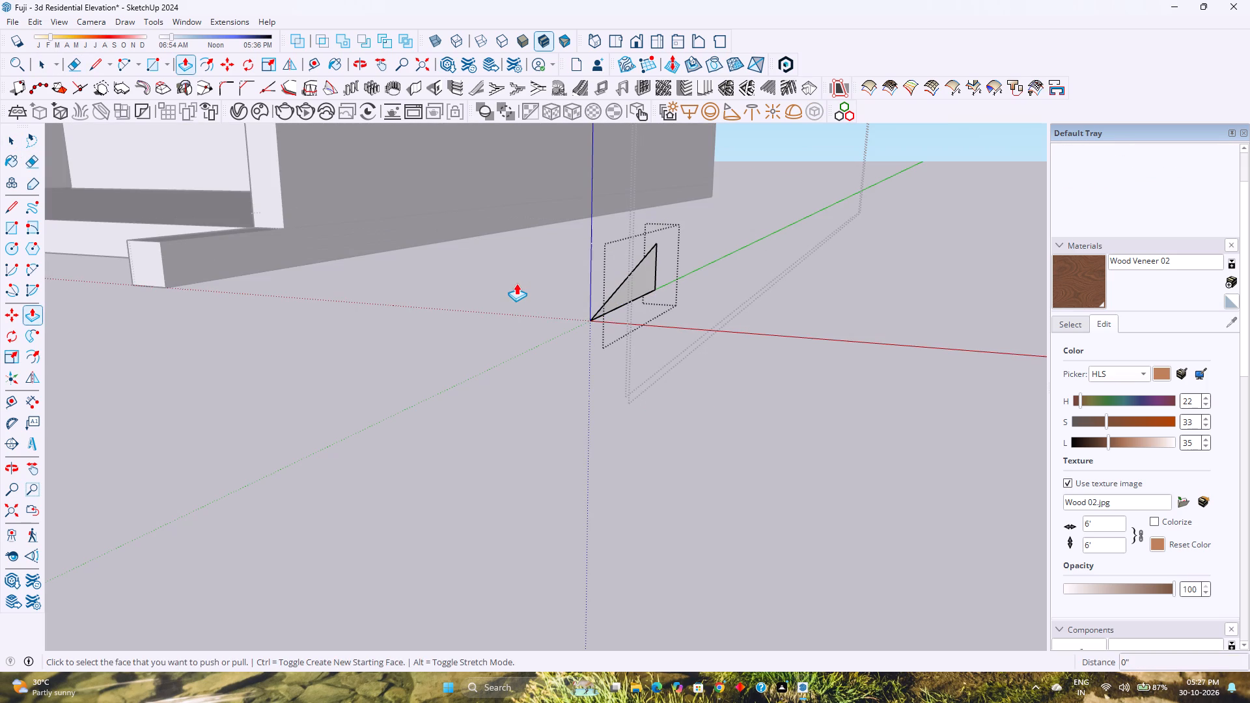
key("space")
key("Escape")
Move the triangular group by its lower front corner onto the raised base slab's bottom corner beside the entrance opening.
left_click(631, 295)
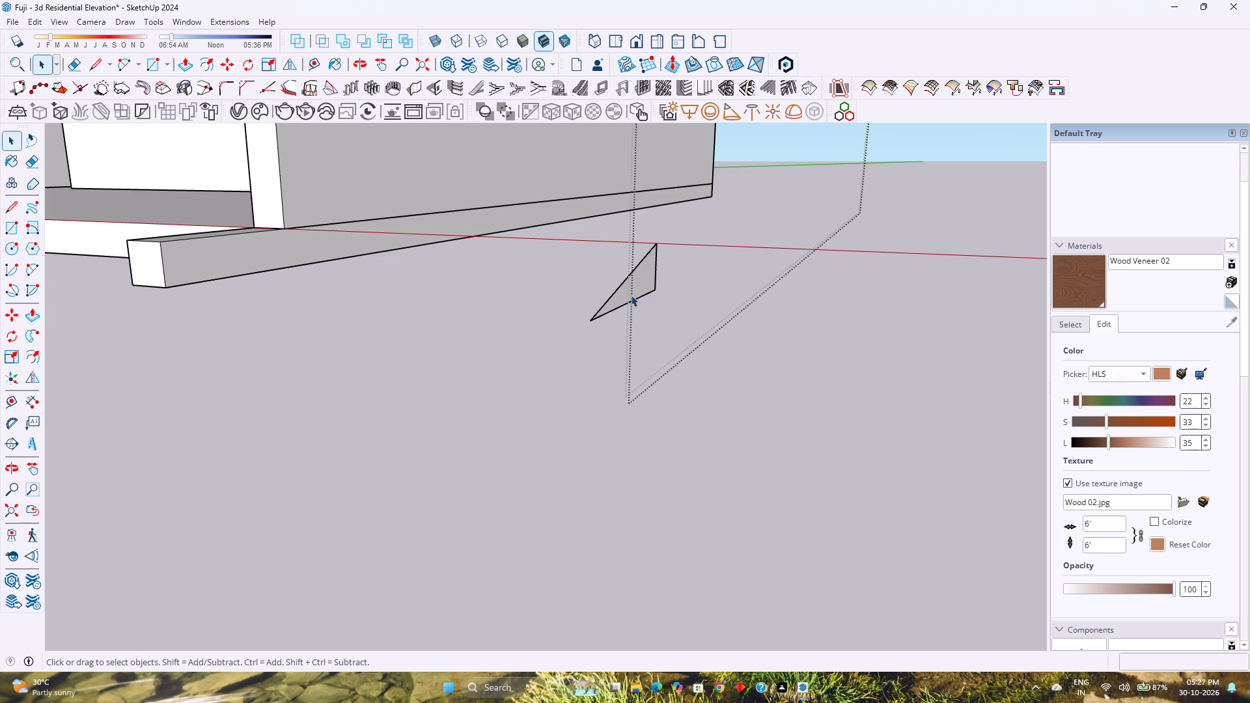
key("m")
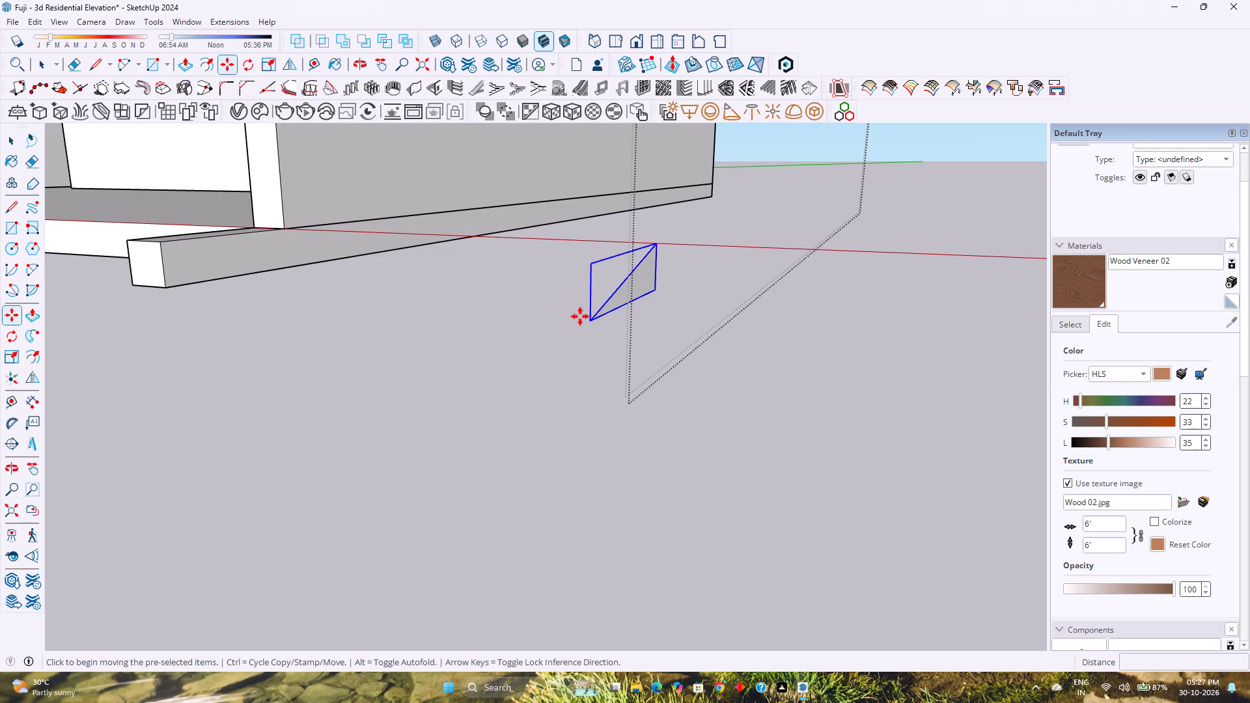
left_click(588, 319)
scroll(415, 304, "down", 1, "shift")
middle_click_drag(415, 304, 743, 448, "shift")
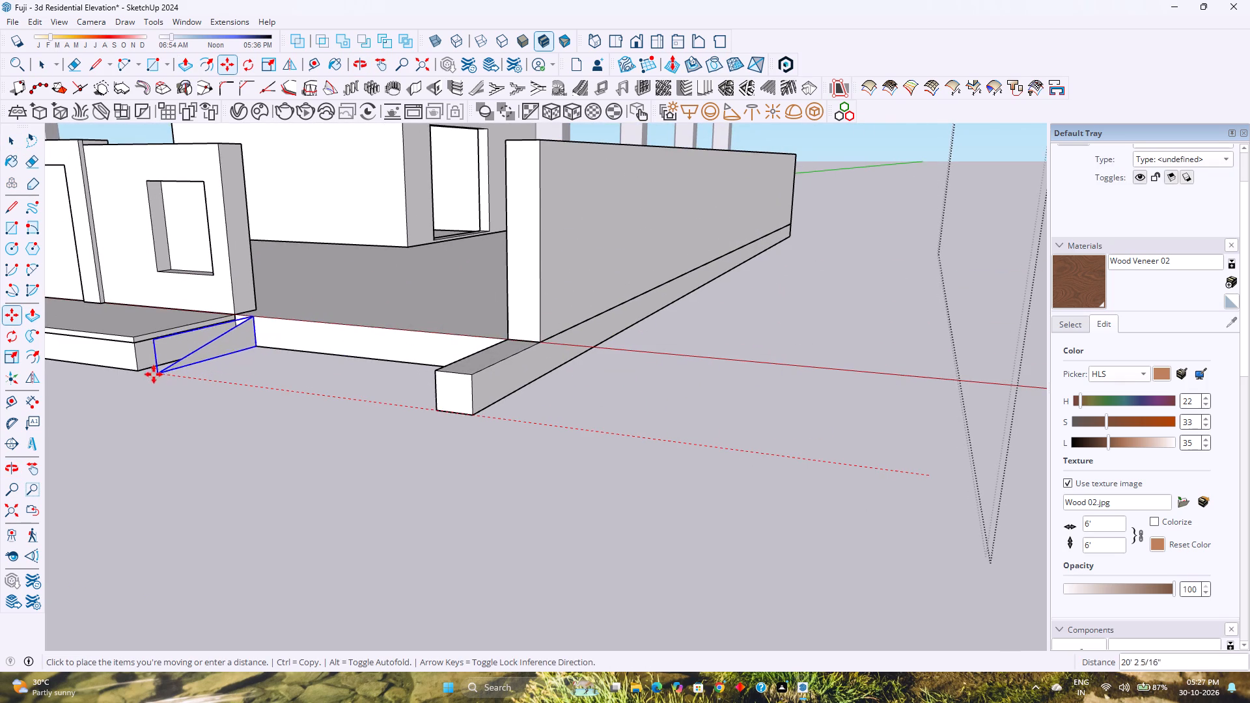
left_click(137, 370)
scroll(184, 357, "up", 4)
key("space")
scroll(206, 349, "up", 3)
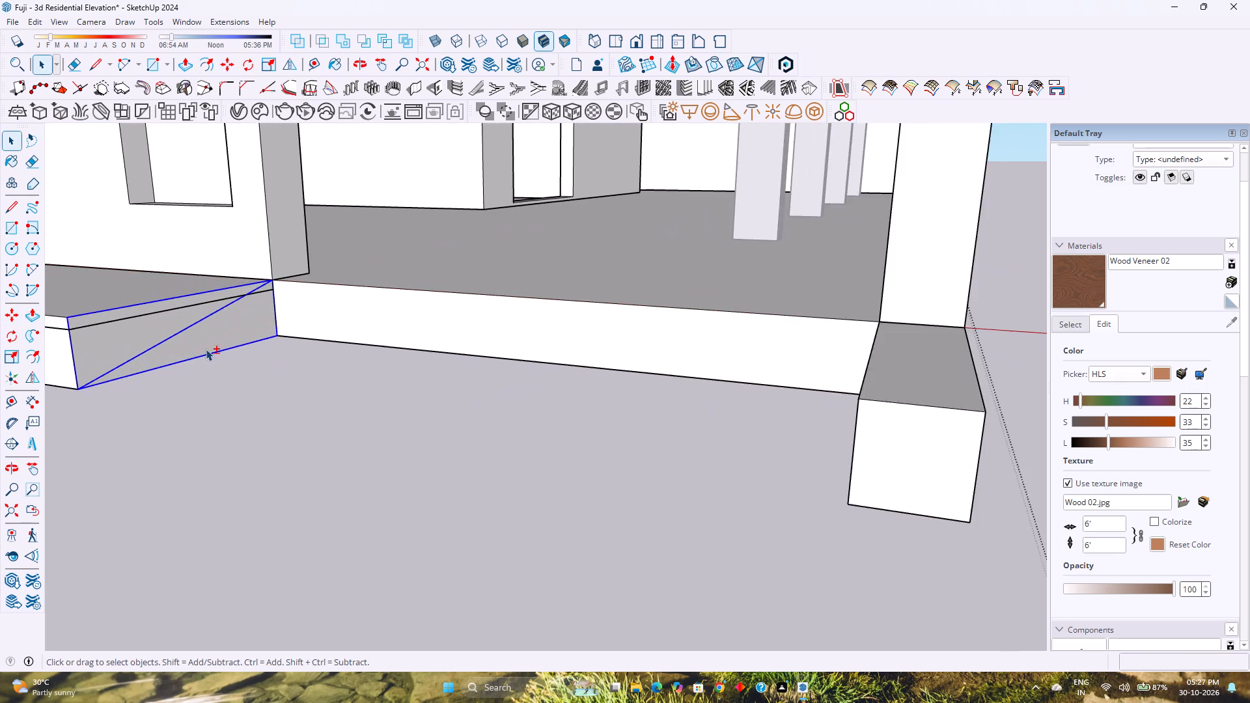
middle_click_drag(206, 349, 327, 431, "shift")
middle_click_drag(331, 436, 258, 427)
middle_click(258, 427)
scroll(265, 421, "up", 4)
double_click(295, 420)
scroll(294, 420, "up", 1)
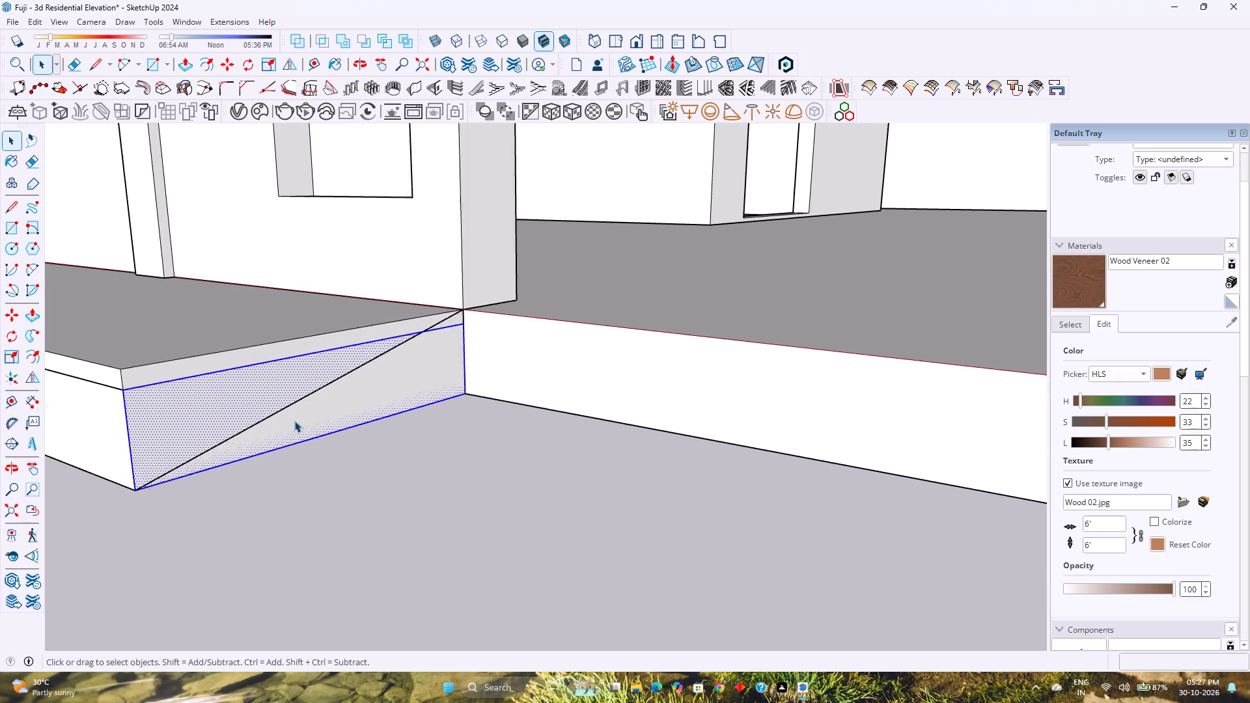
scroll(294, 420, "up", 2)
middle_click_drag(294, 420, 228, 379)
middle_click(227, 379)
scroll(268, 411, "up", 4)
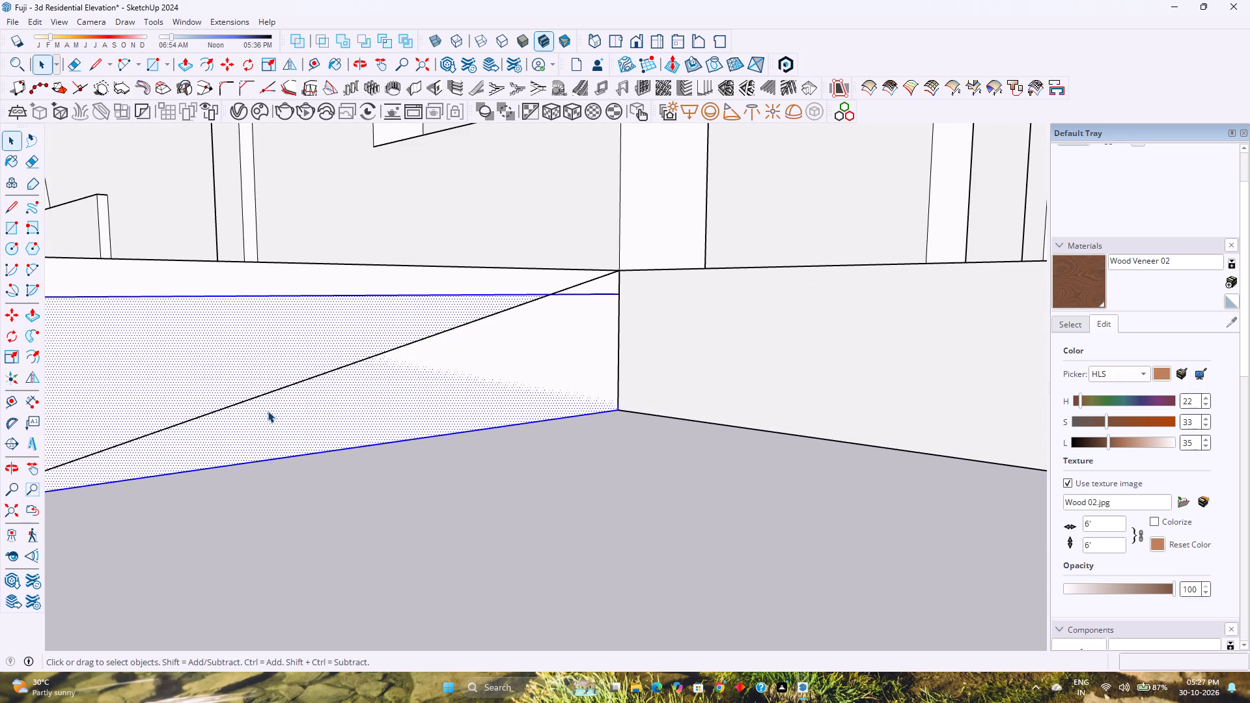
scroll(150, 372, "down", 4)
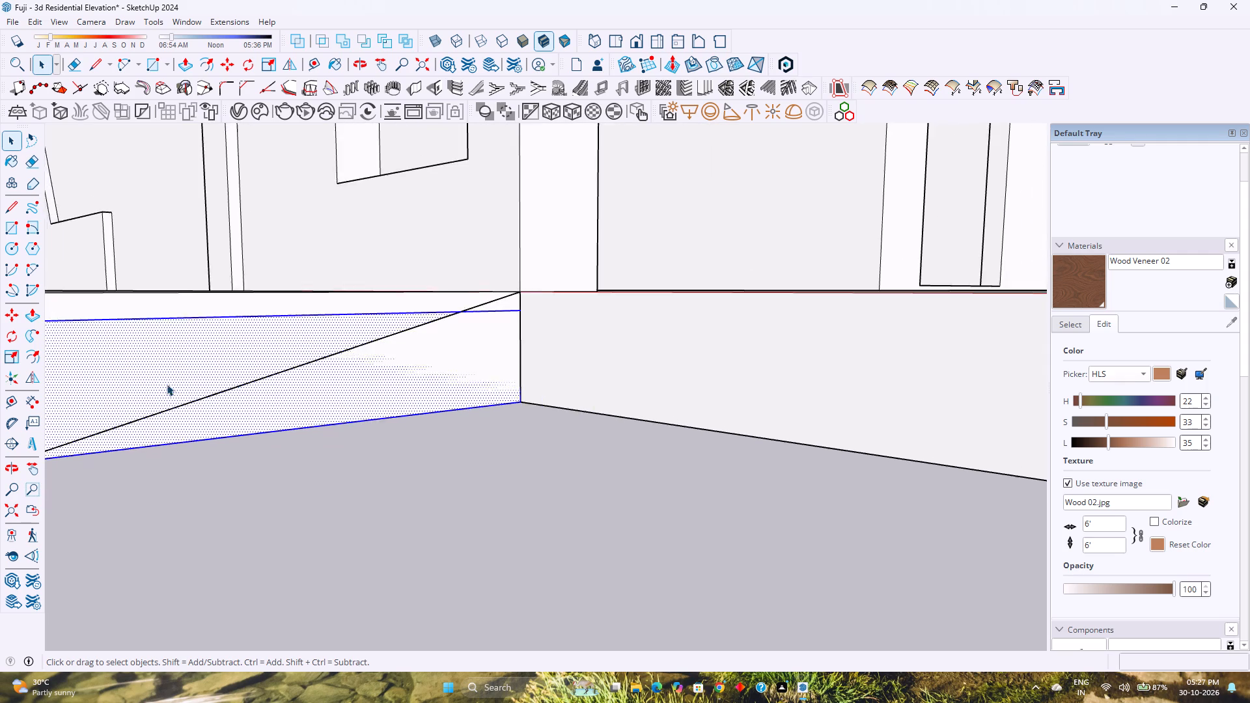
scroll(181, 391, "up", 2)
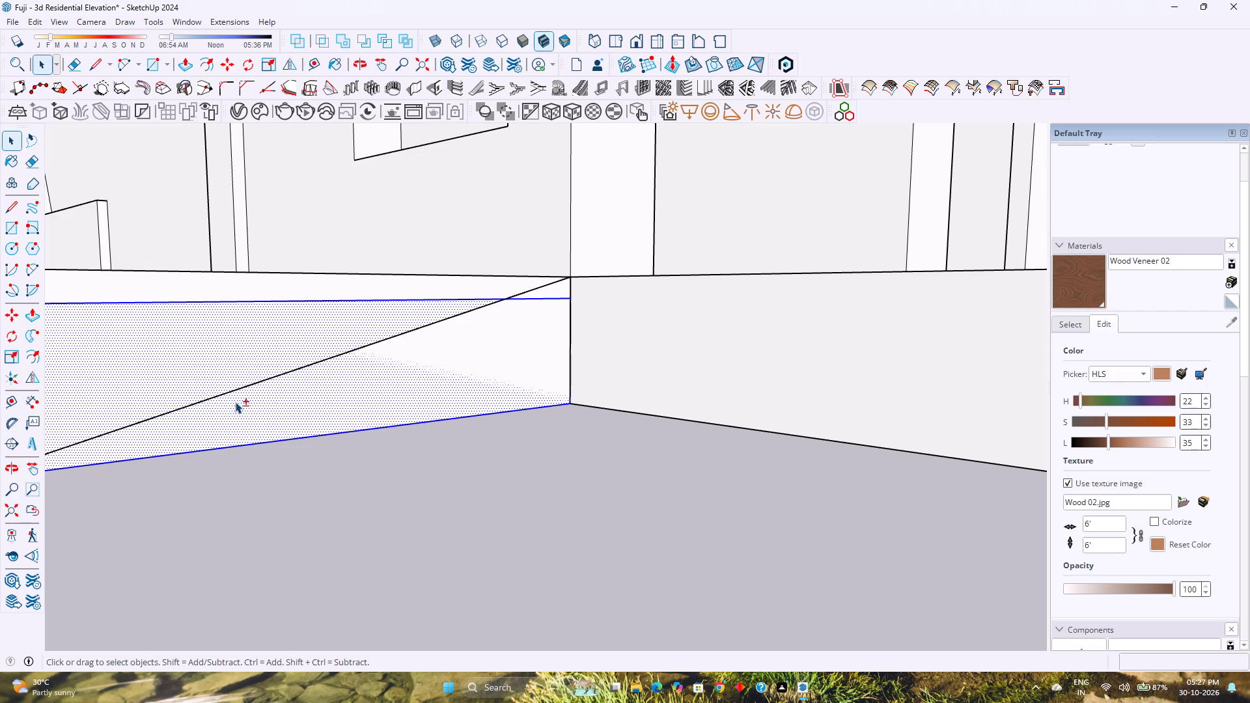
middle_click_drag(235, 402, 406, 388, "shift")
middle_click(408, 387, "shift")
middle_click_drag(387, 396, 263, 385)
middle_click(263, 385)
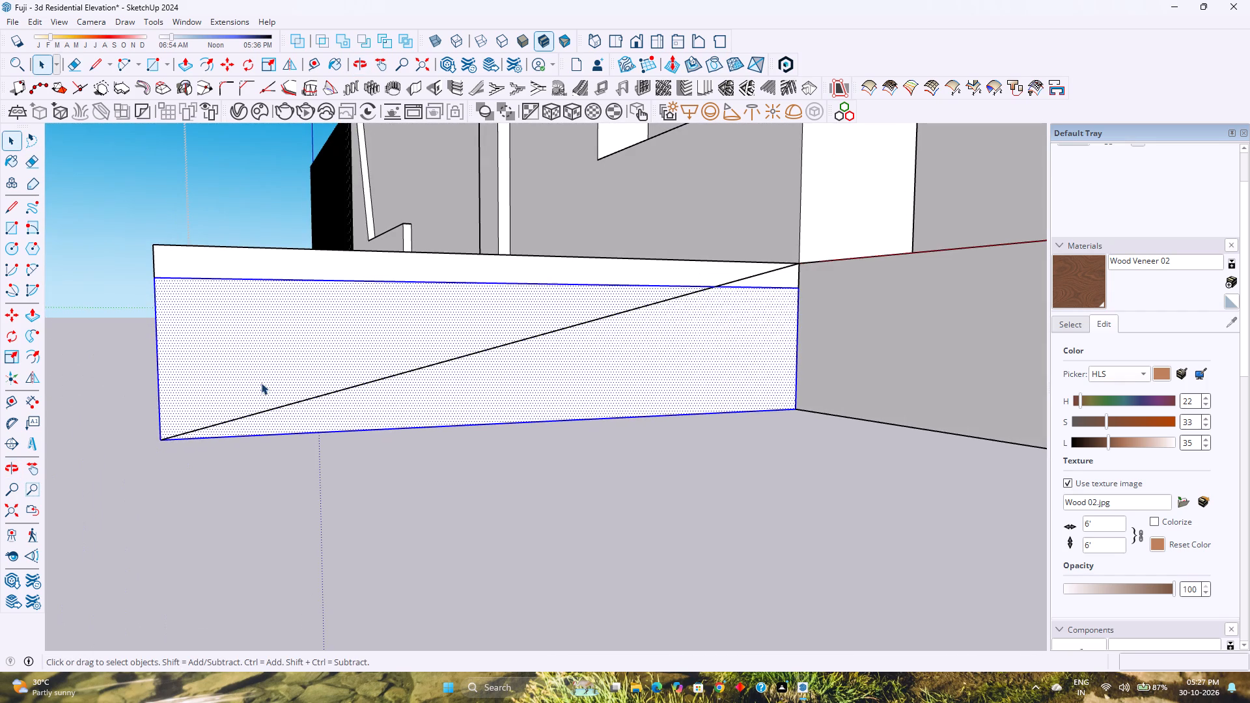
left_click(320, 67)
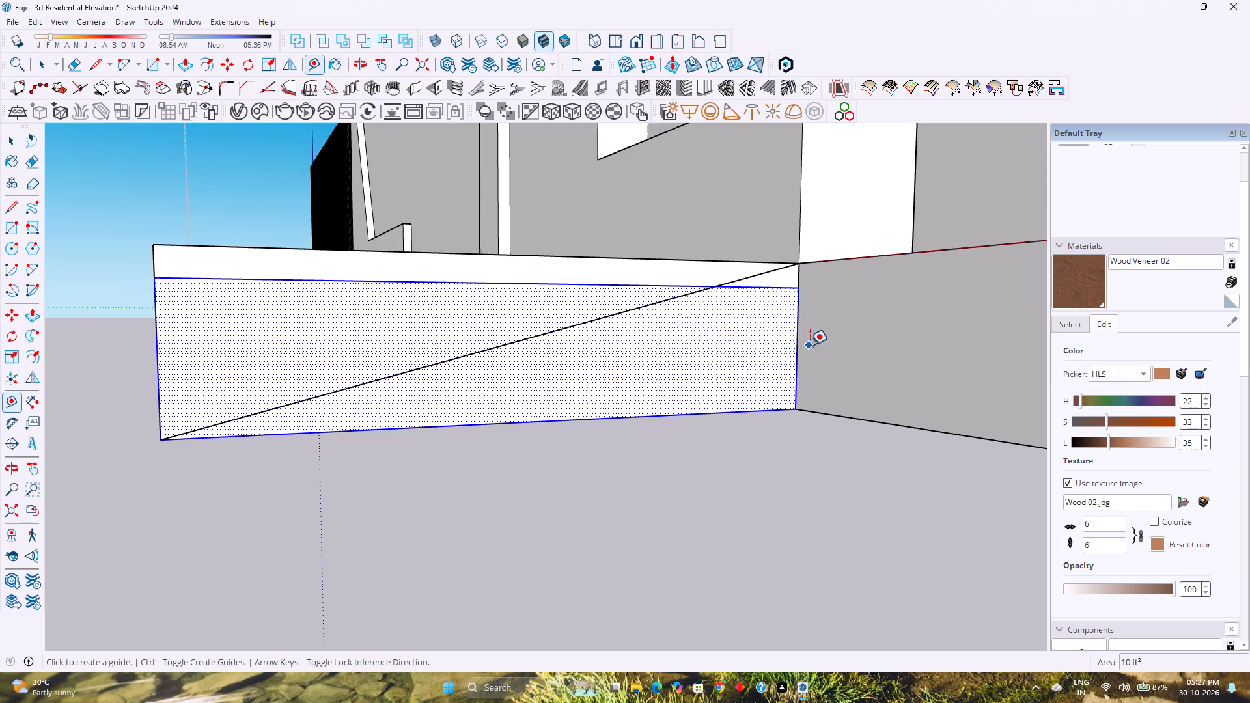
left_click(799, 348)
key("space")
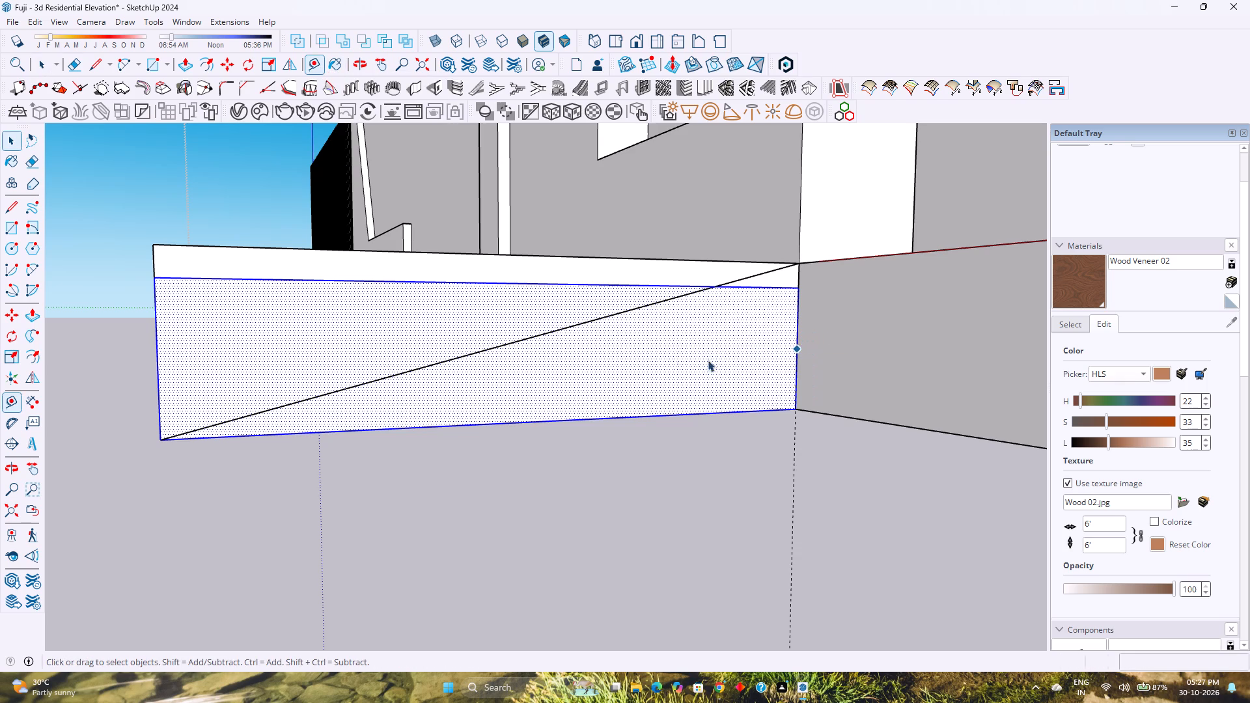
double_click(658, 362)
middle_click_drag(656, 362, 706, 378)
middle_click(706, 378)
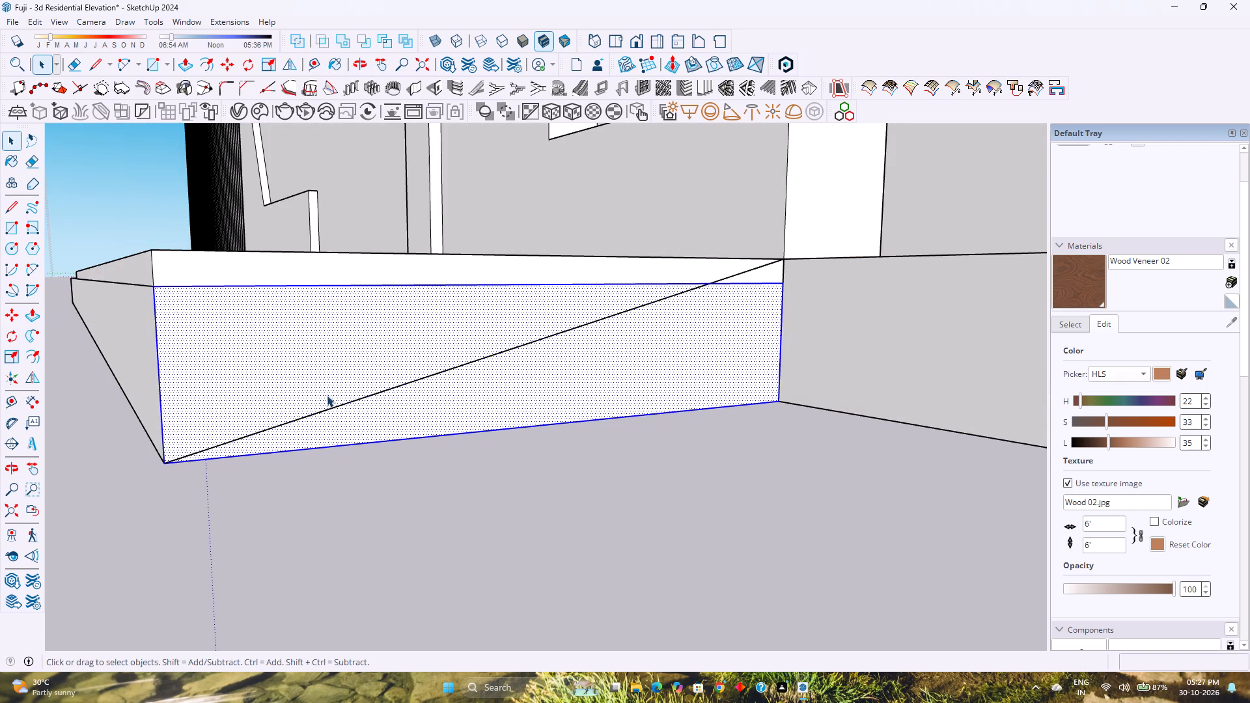
Open the triangular group and place a vertical guide 6" inward from its tall vertical edge.
double_click(772, 271)
middle_click_drag(626, 344, 589, 337)
middle_click(589, 337)
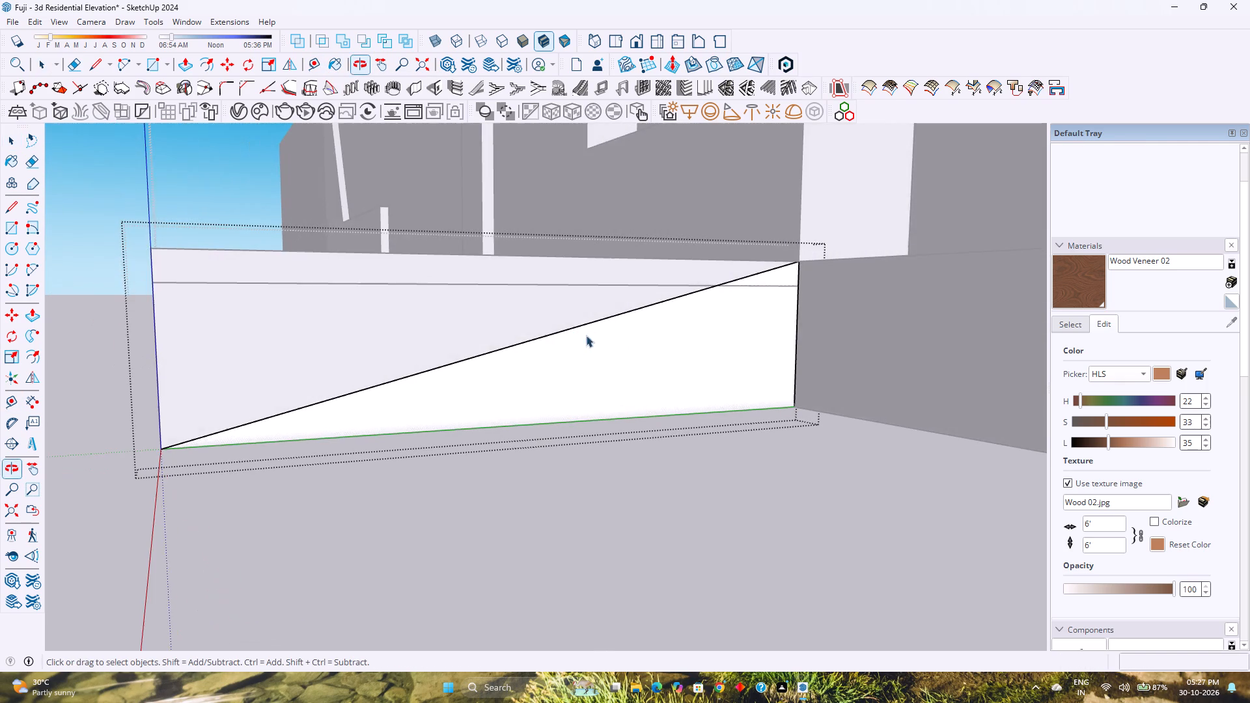
scroll(305, 353, "up", 3)
left_click(307, 69)
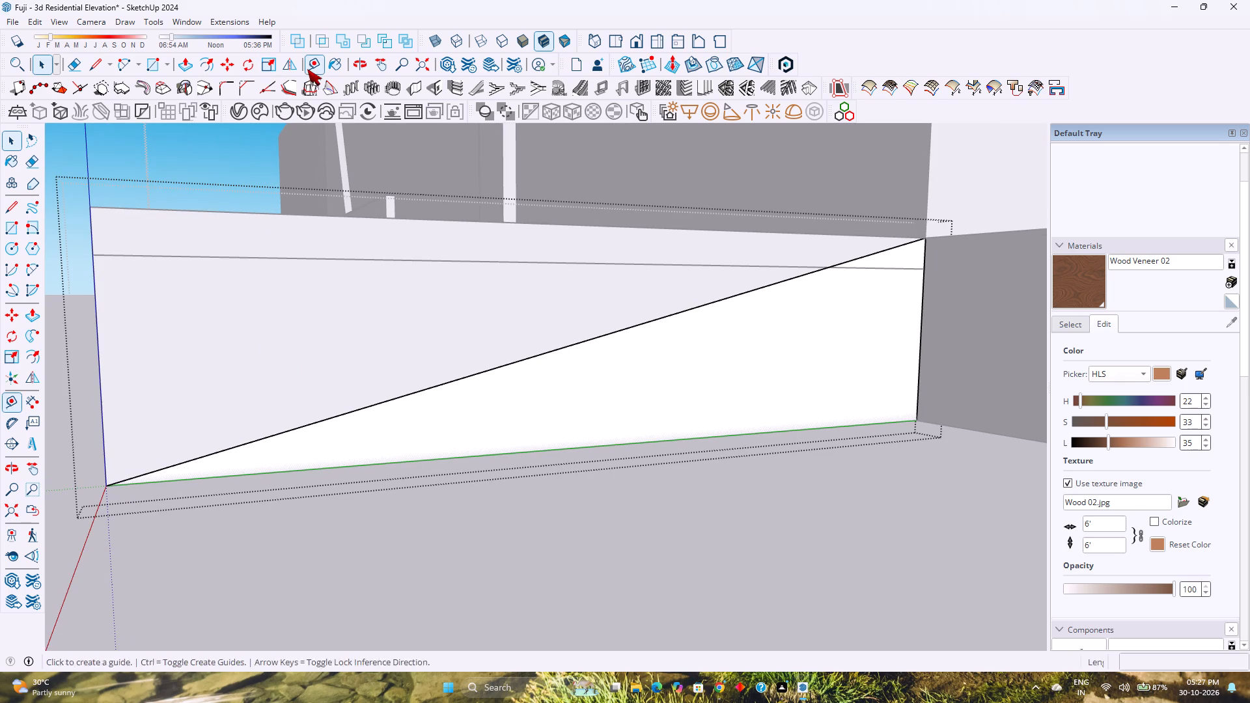
left_click(922, 361)
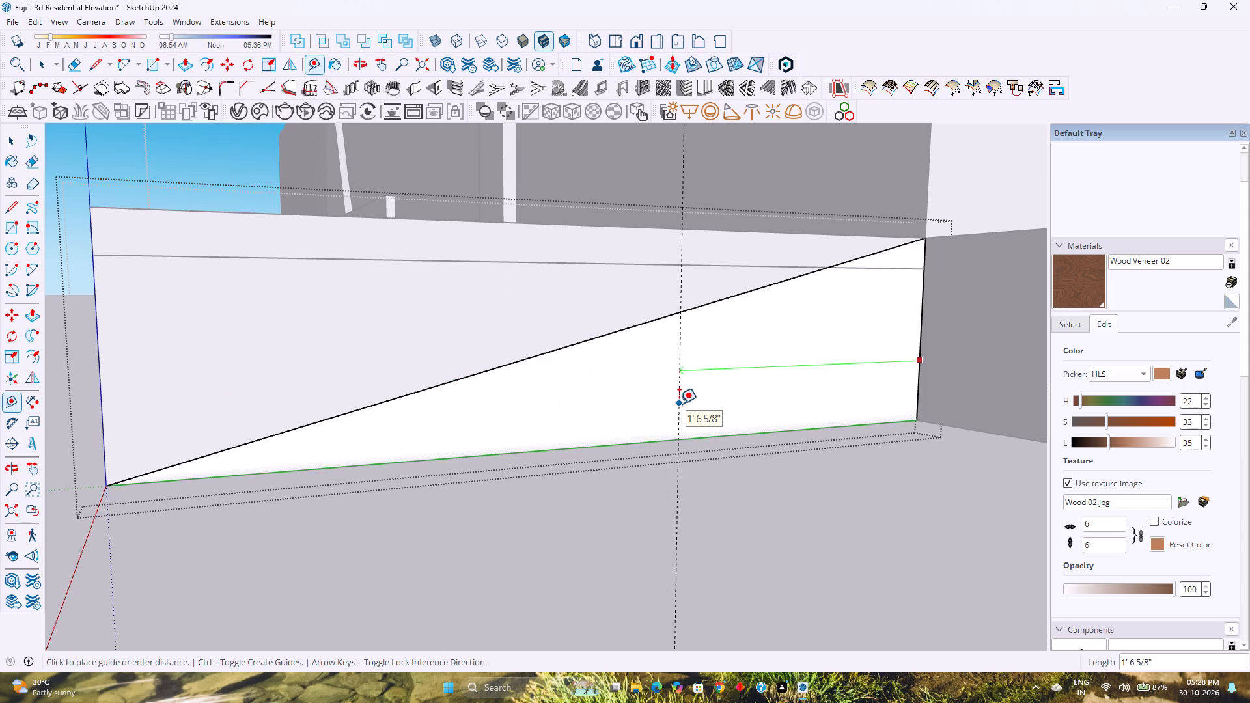
key("4")
key("Return")
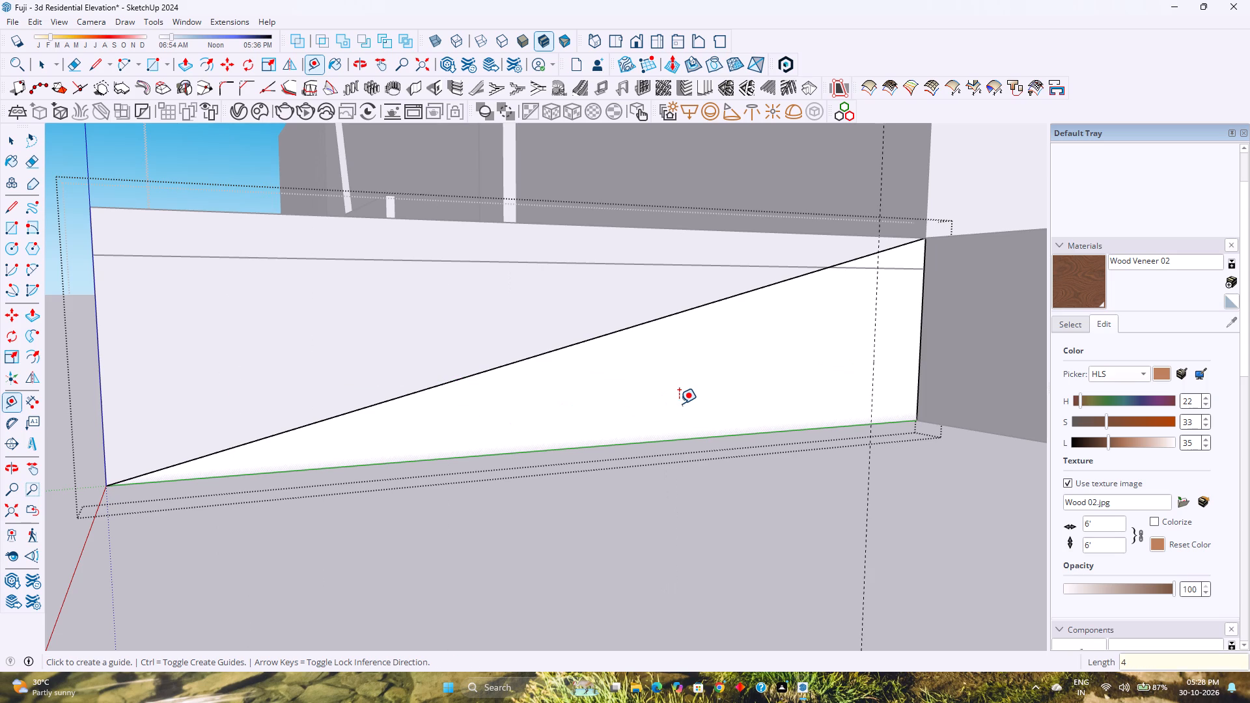
key("5")
key("Return")
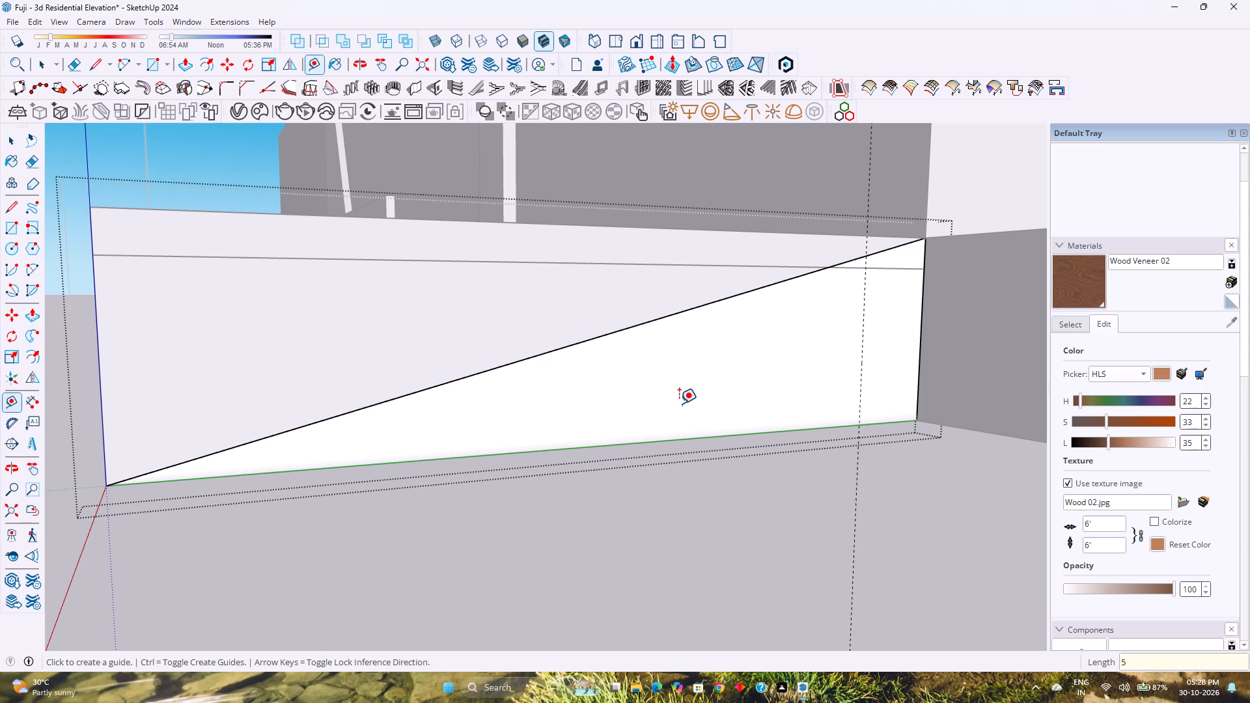
key("6")
key("Return")
Add three more vertical guides toward the triangle's low tip, each offset 6" from the previous one.
left_click(852, 355)
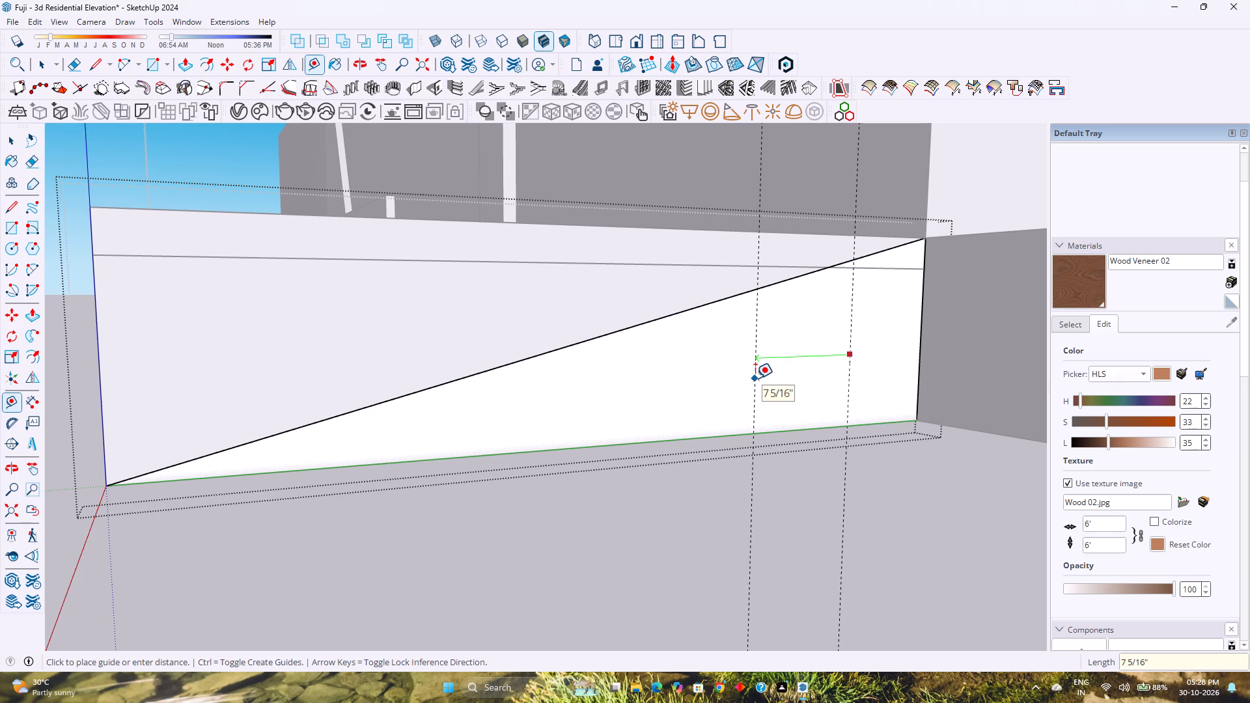
key("6")
key("Return")
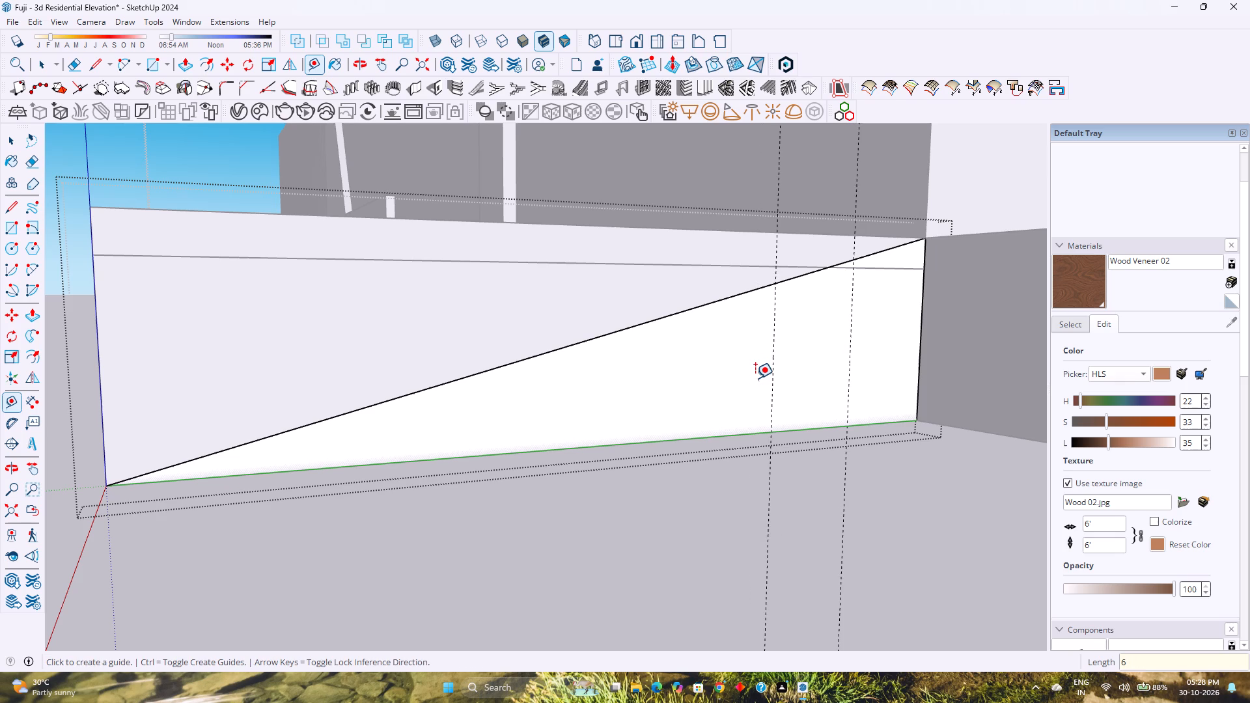
left_click(772, 371)
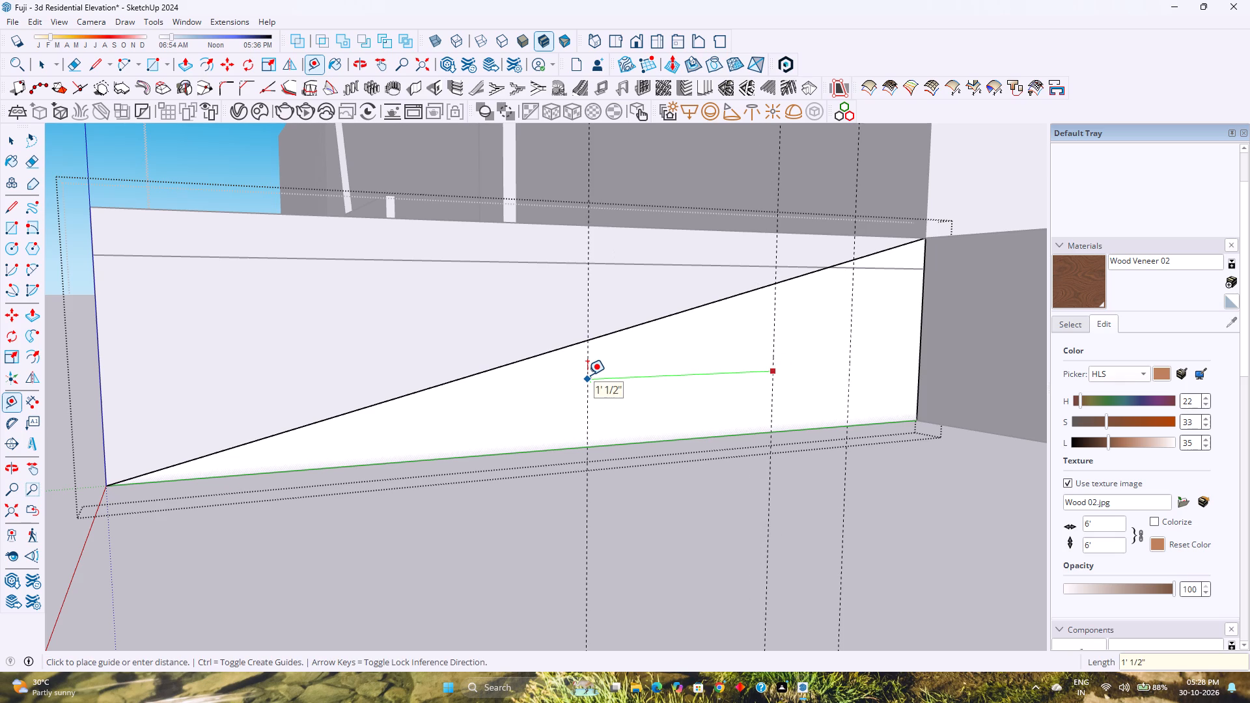
key("6")
key("Return")
left_click(690, 363)
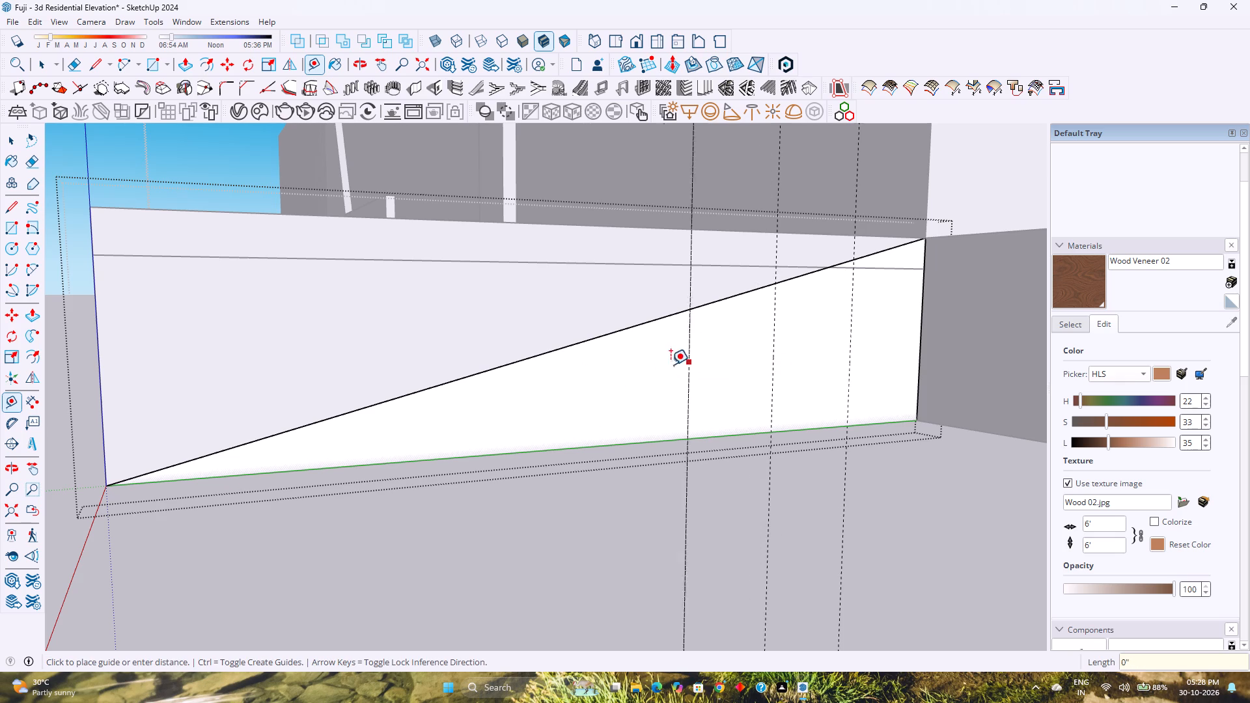
key("6")
key("Return")
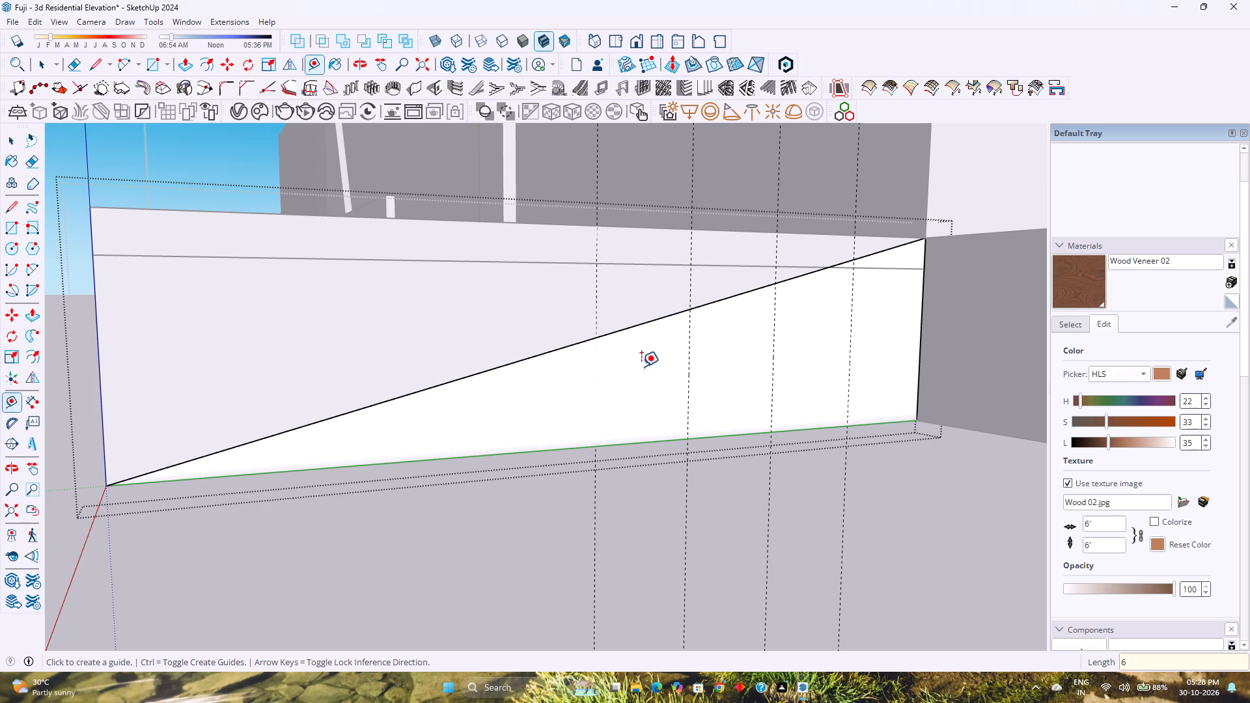
key("ctrl+z")
left_click(689, 352)
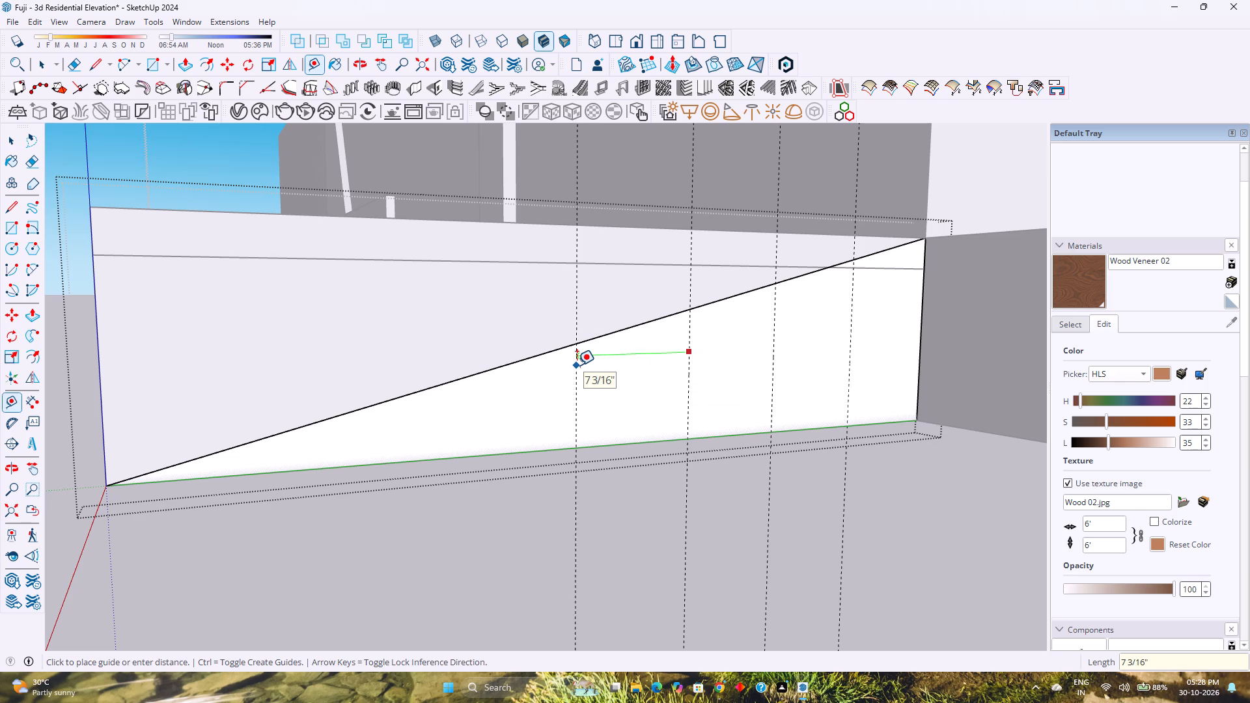
key("6")
key("Return")
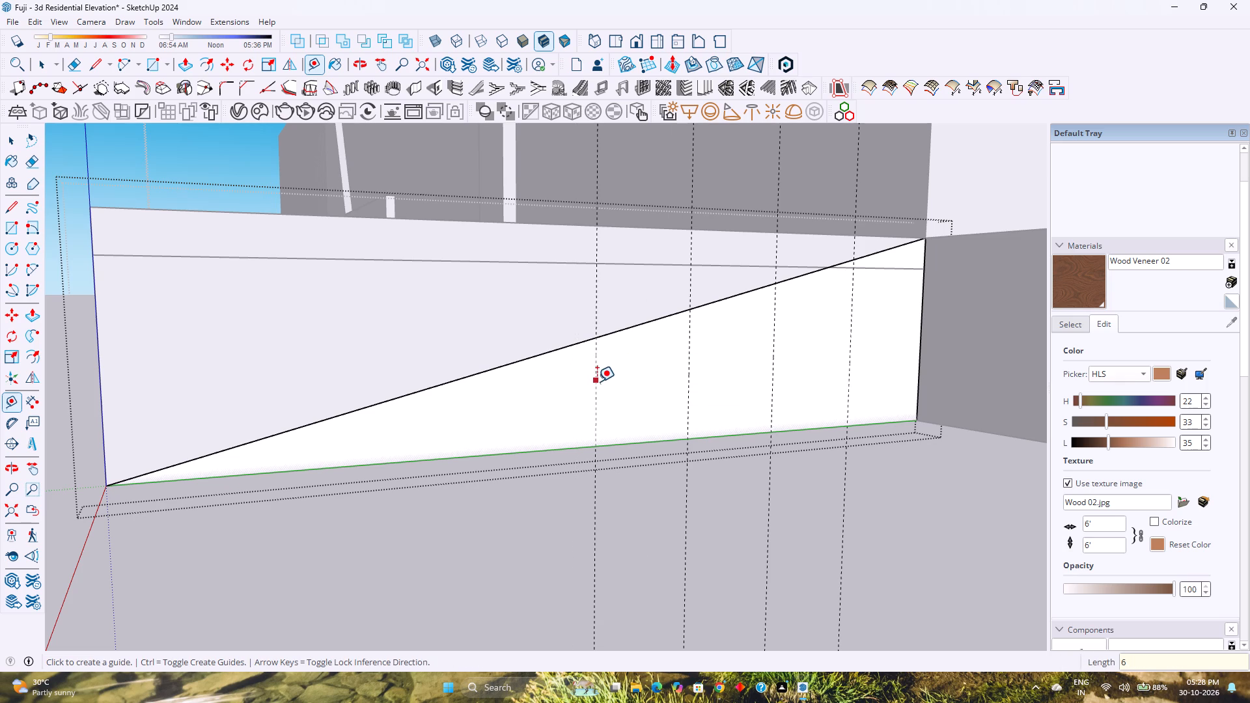
Continue the row with three further vertical guides at 6" spacing, ending near the triangle's low tip.
left_click(597, 381)
key("6")
key("Return")
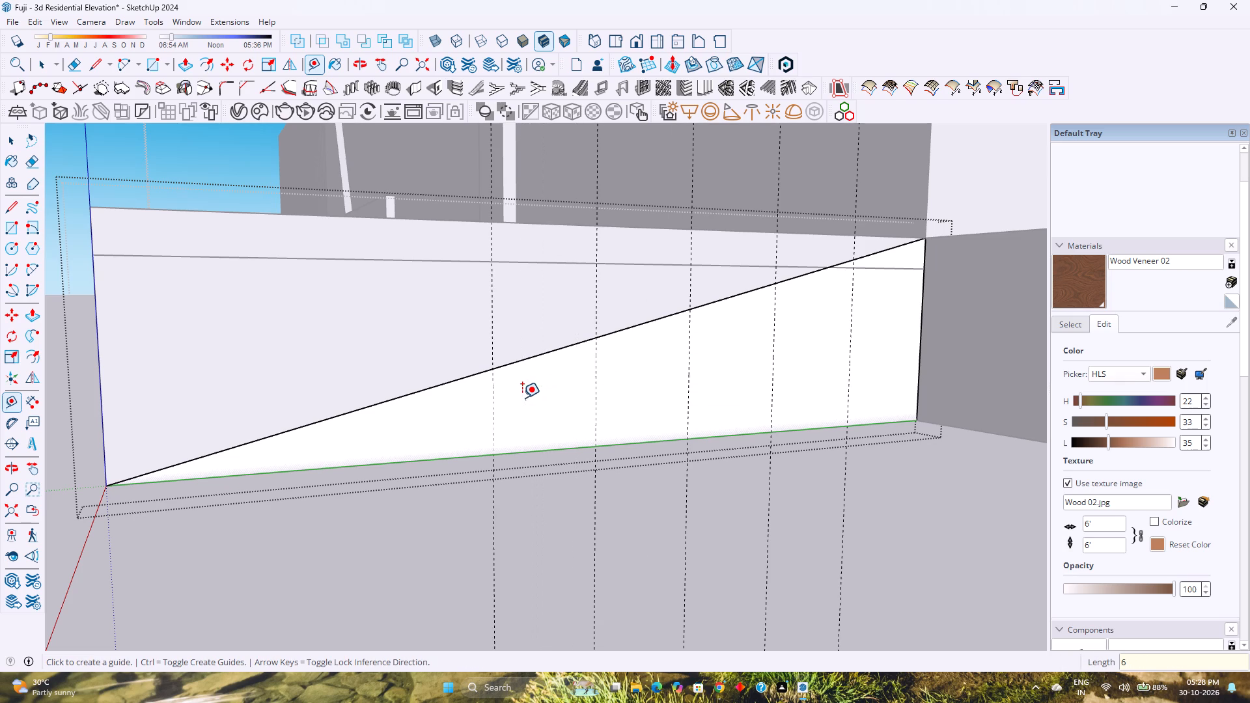
left_click(490, 407)
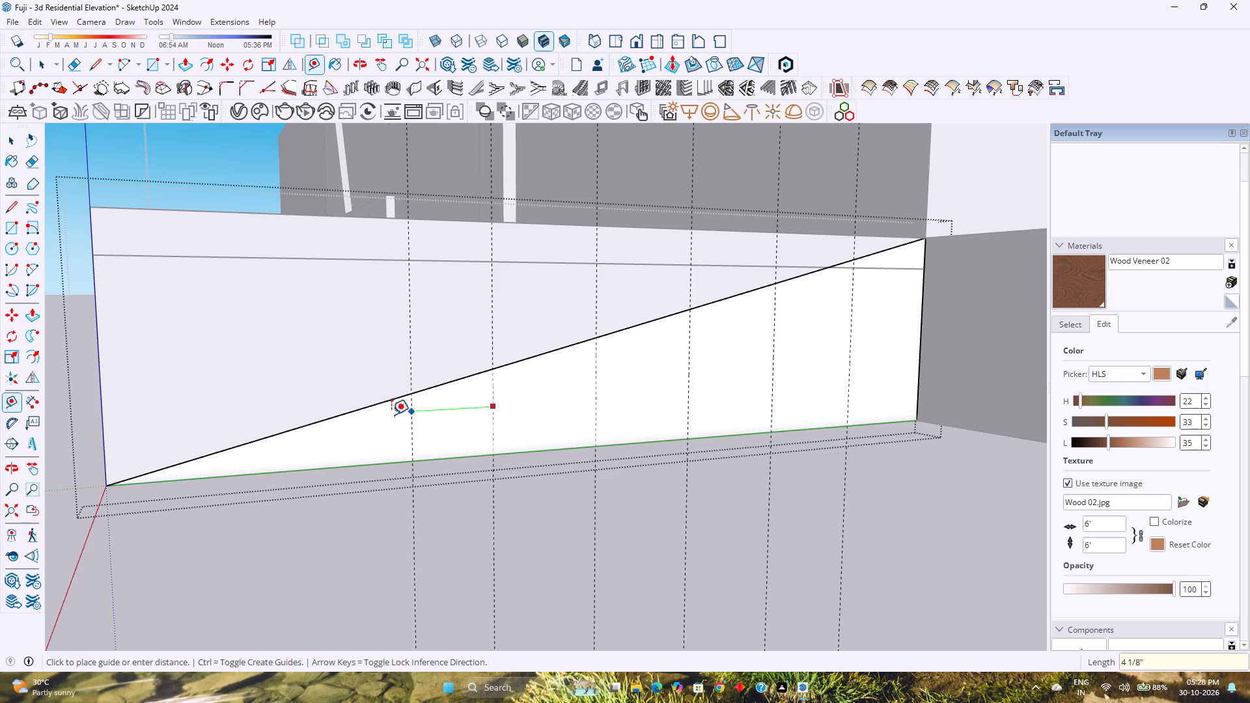
key("6")
key("Return")
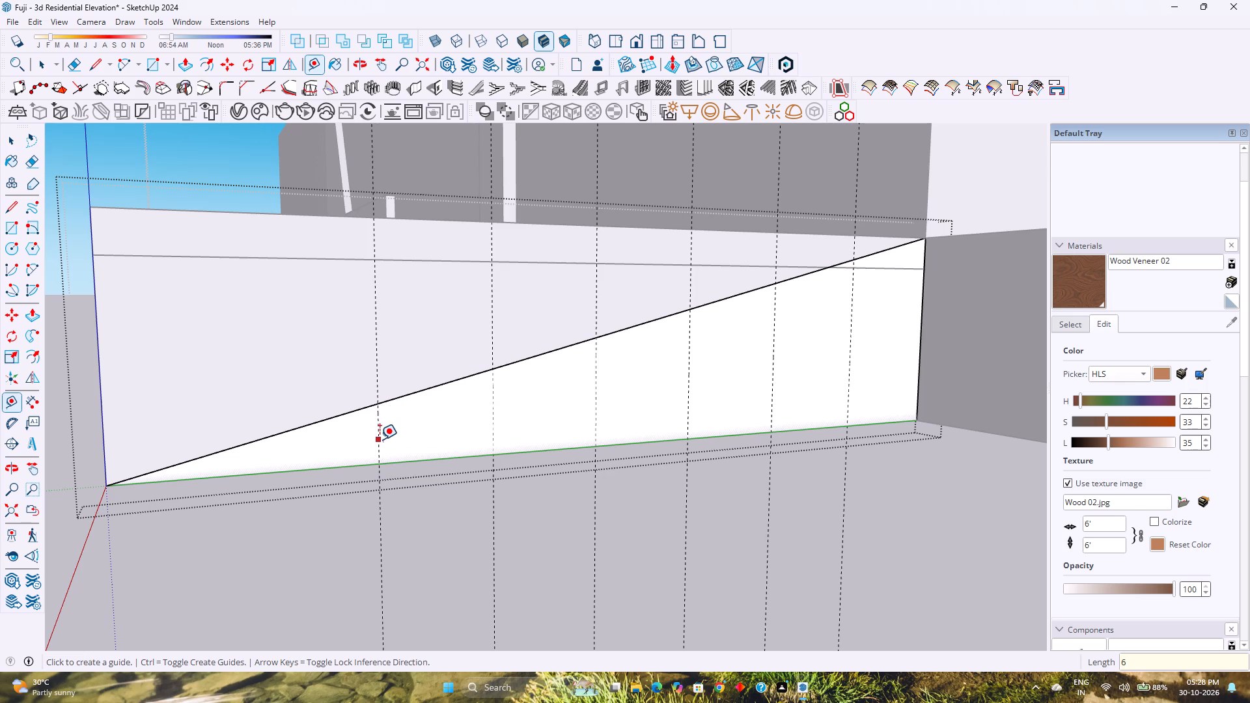
left_click(380, 439)
key("6")
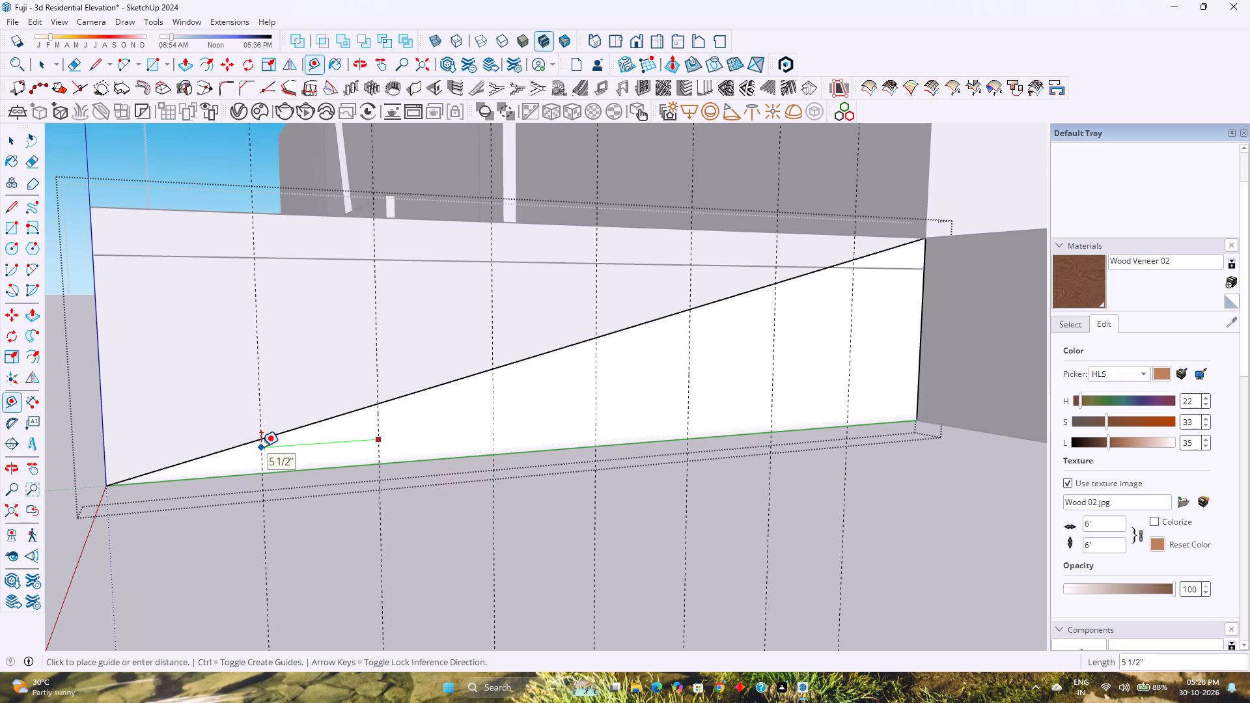
key("Return")
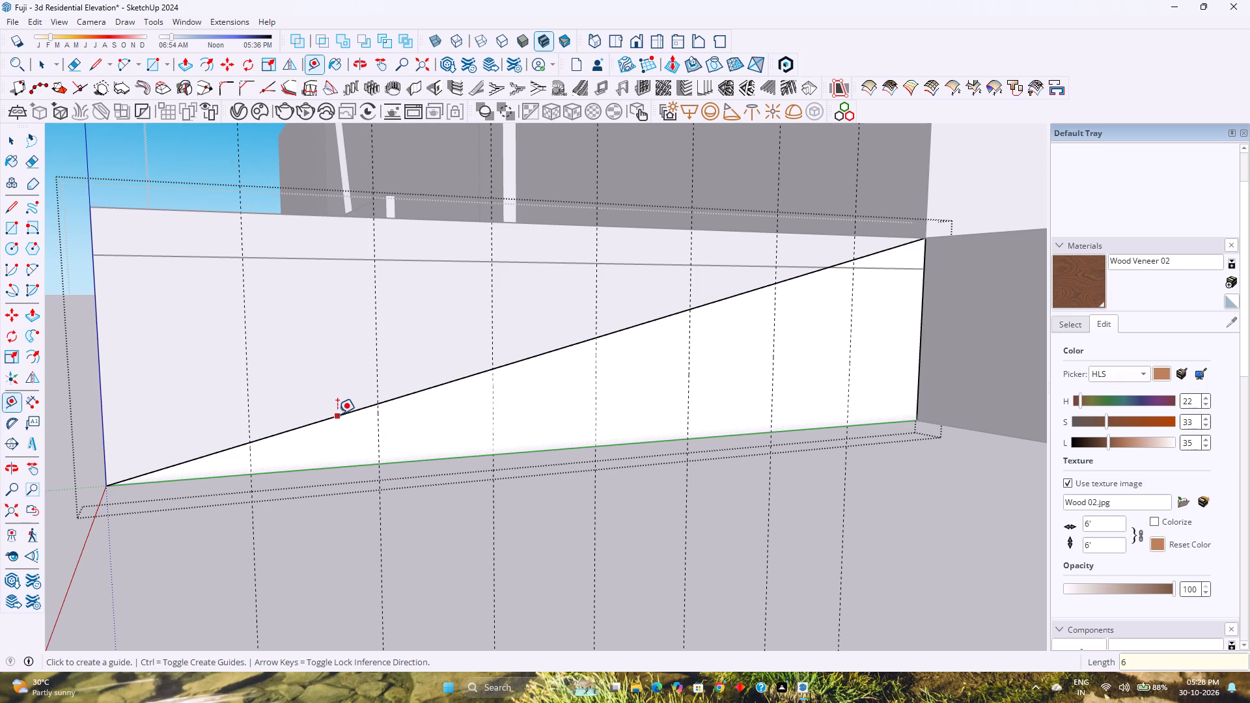
Place a guide parallel to the triangle's sloped edge, offset 0.5" below it.
left_click(339, 419)
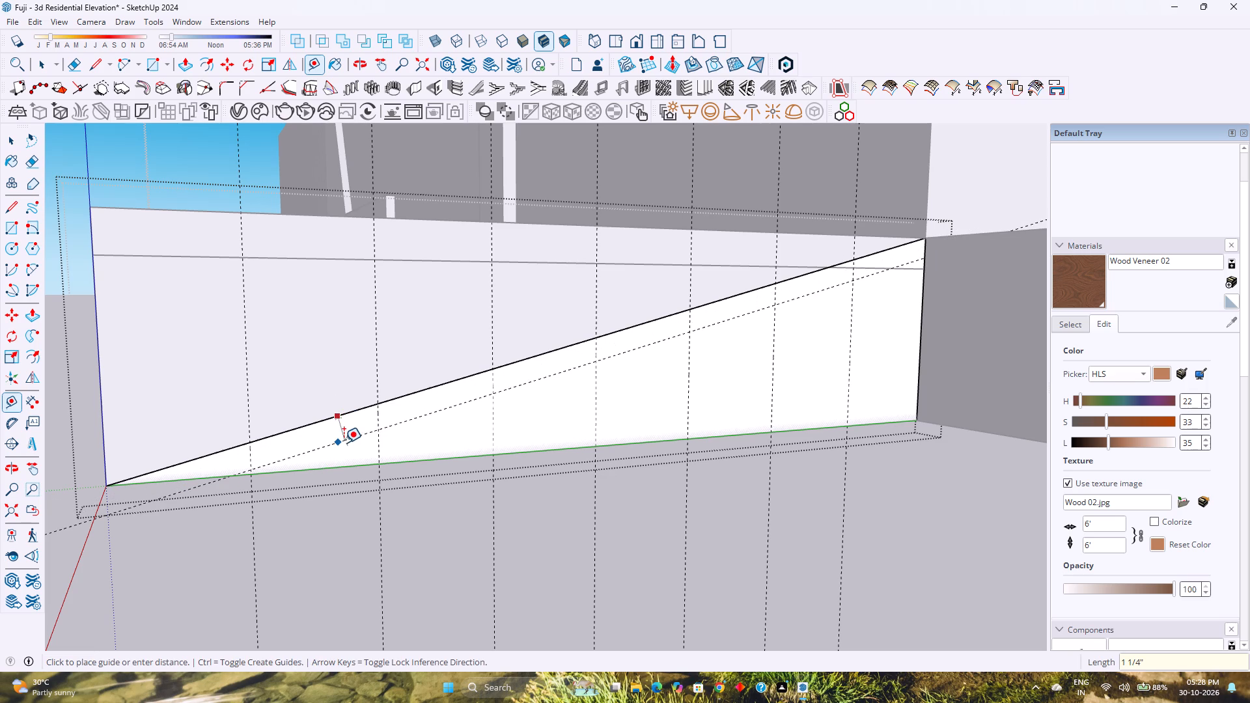
scroll(341, 443, "up", 16)
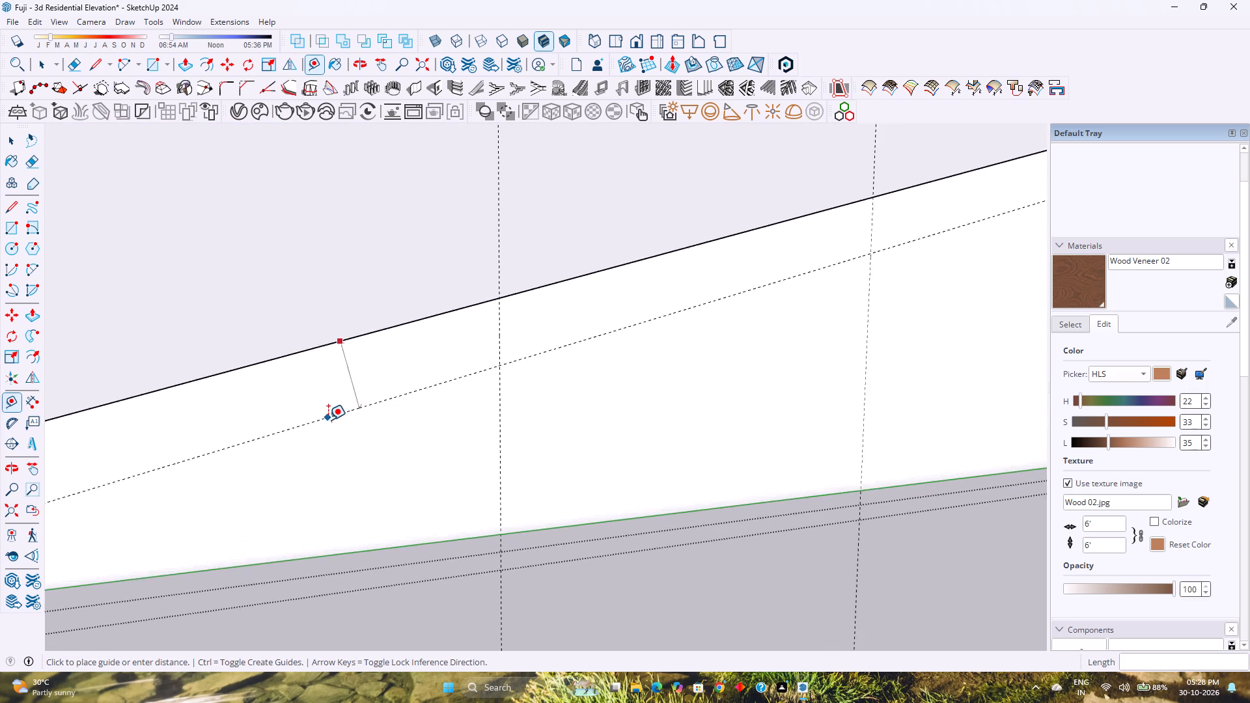
key("Down")
scroll(328, 406, "down", 8)
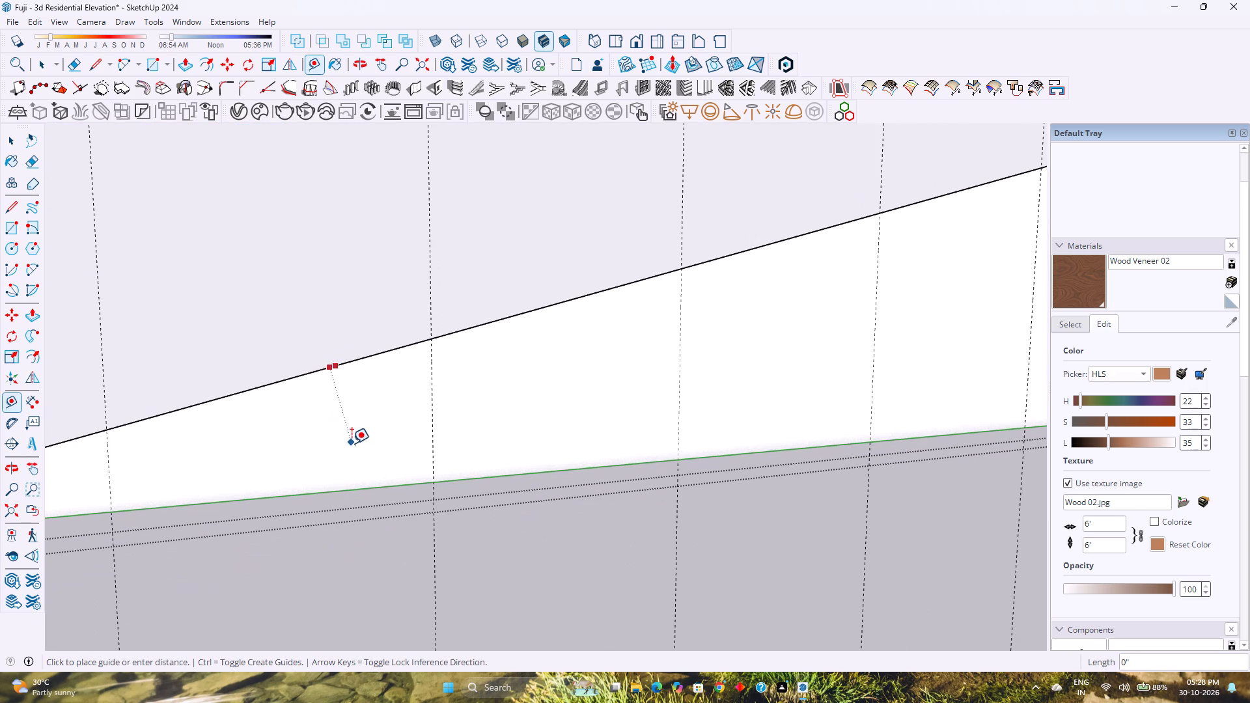
key("Up")
scroll(354, 421, "down", 3)
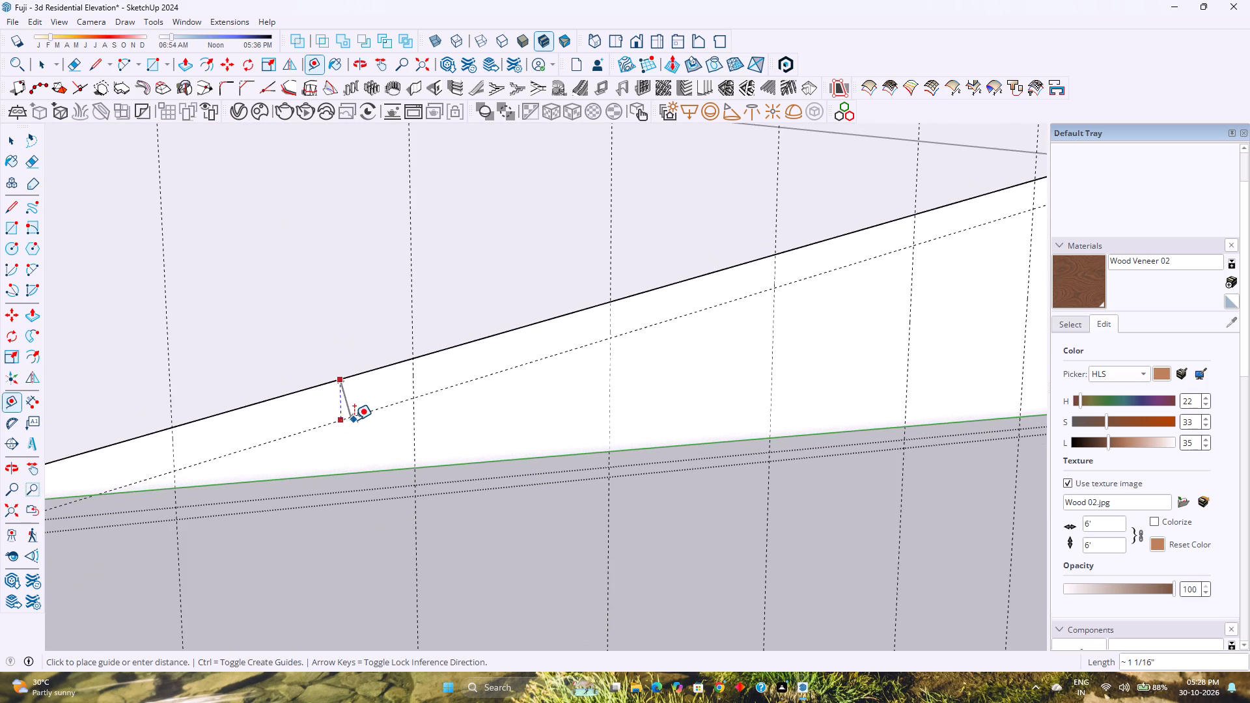
scroll(354, 418, "down", 5)
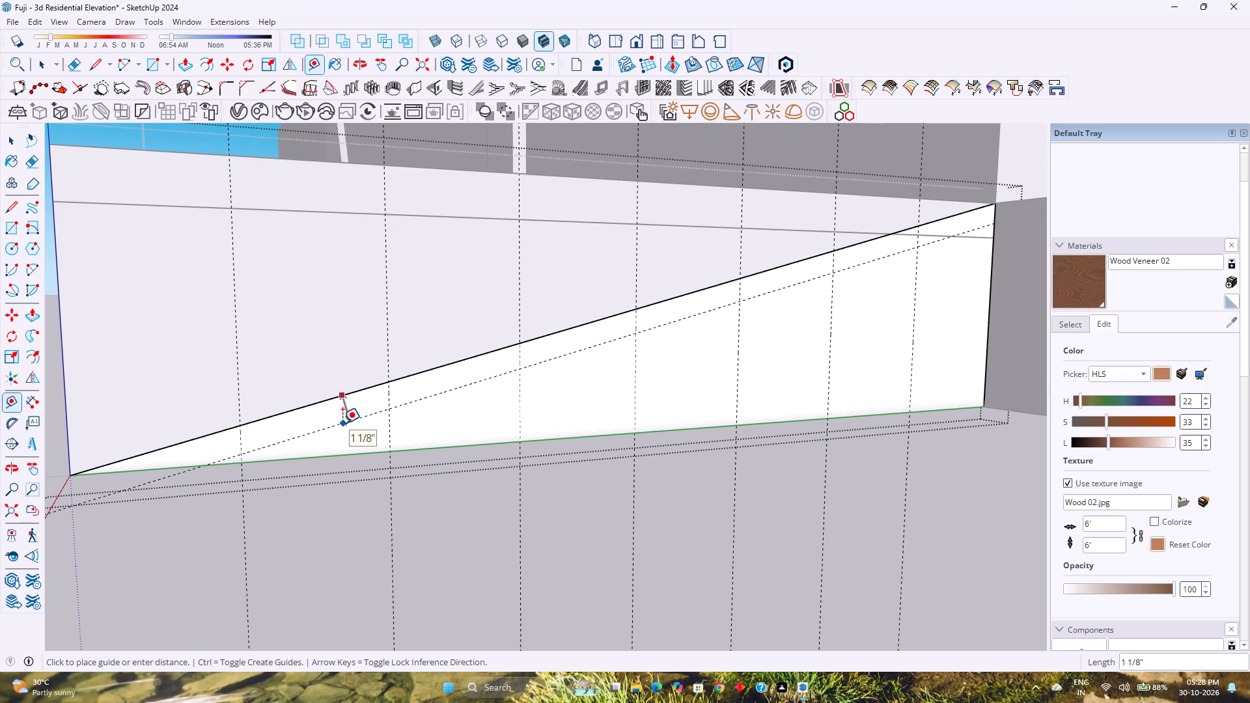
type("0.5")
key("Return")
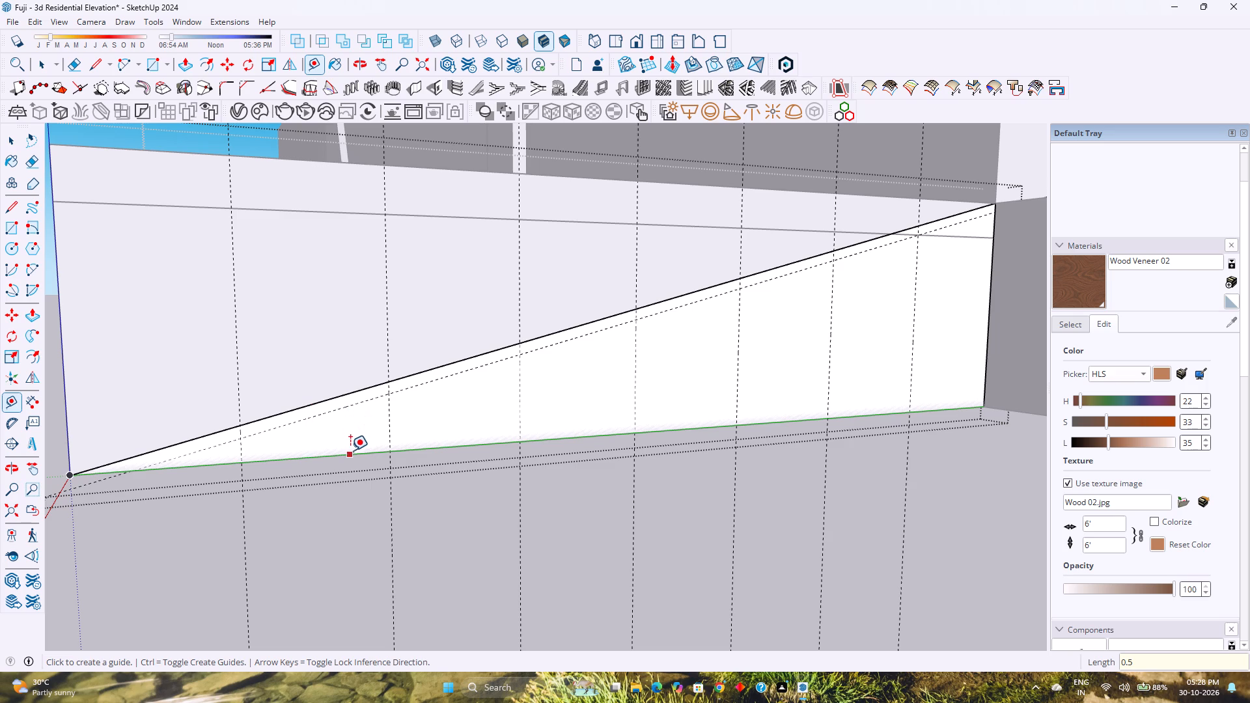
Place a guide parallel to the bottom edge, about 1" above it, through the crossing of the sloped guide and the vertical guide nearest the tip.
left_click(351, 453)
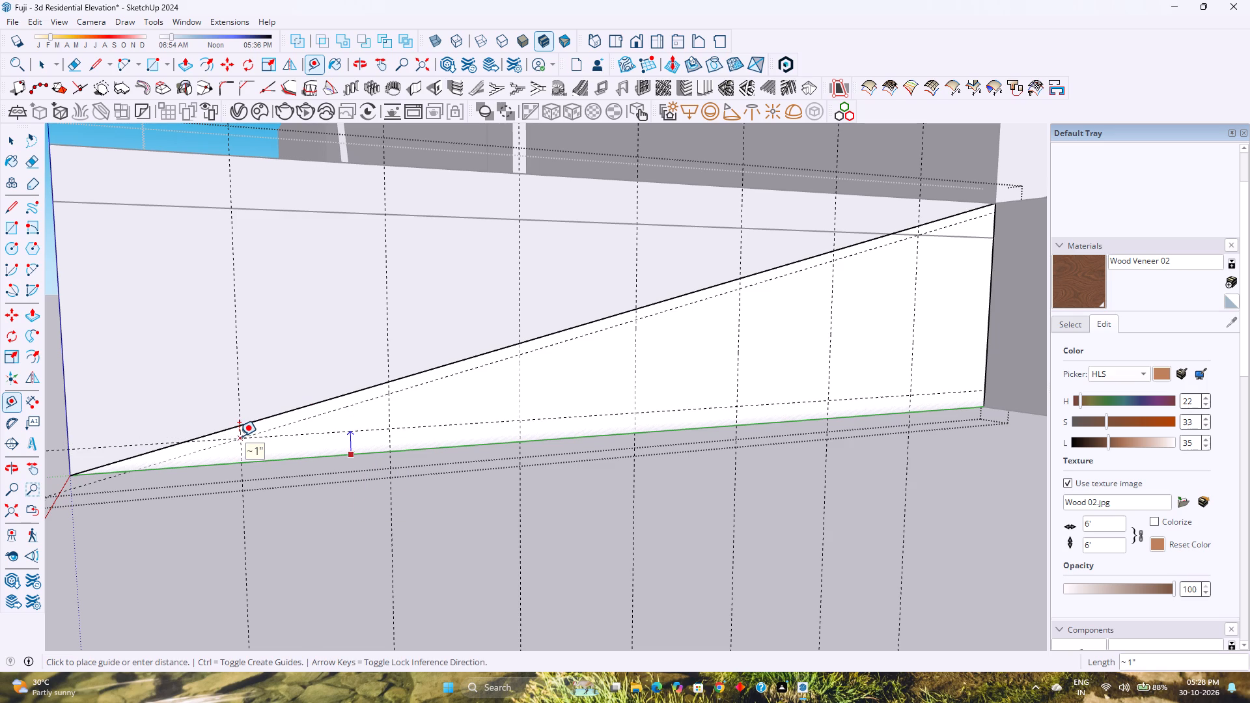
left_click(239, 436)
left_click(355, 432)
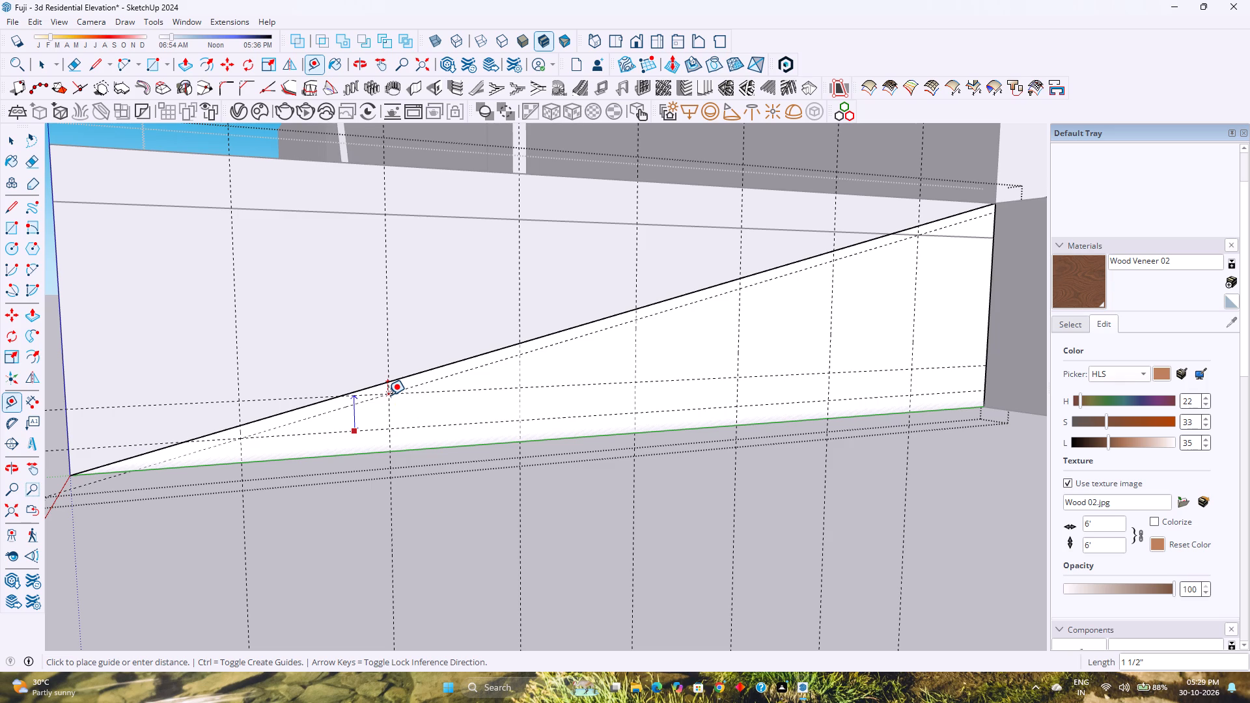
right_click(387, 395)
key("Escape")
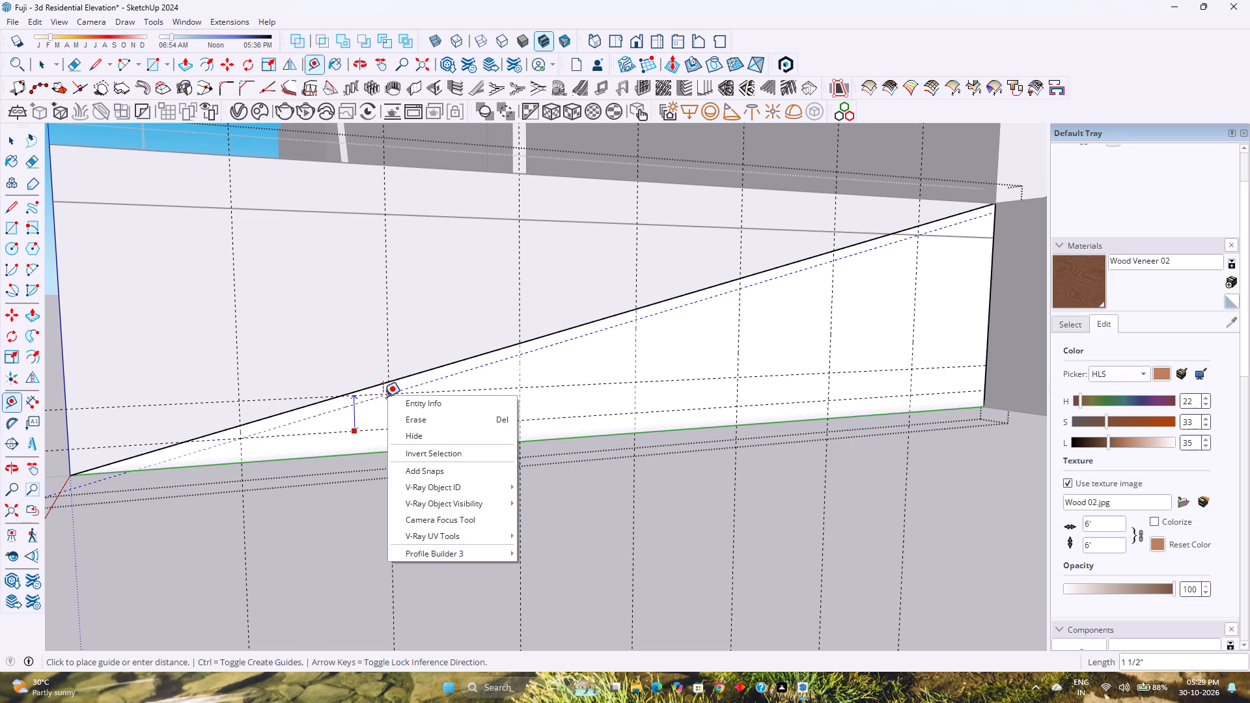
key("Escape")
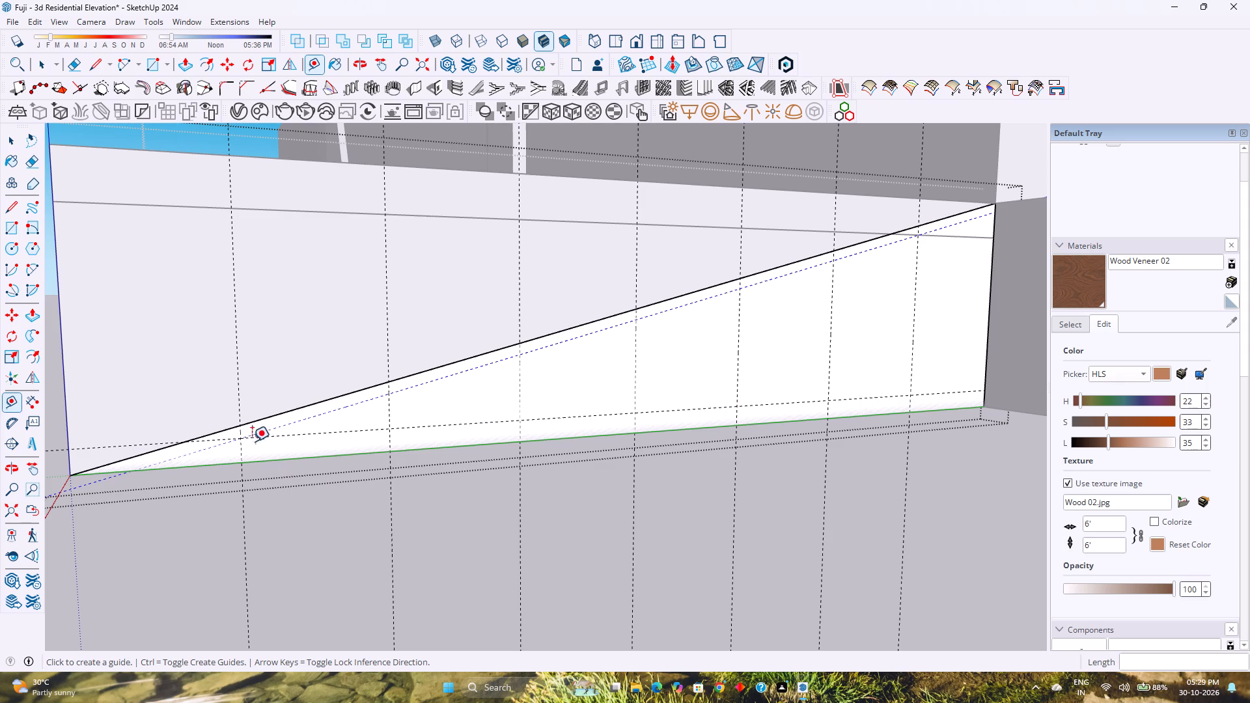
Undo the last guide placed above the triangle's bottom edge.
key("ctrl+z")
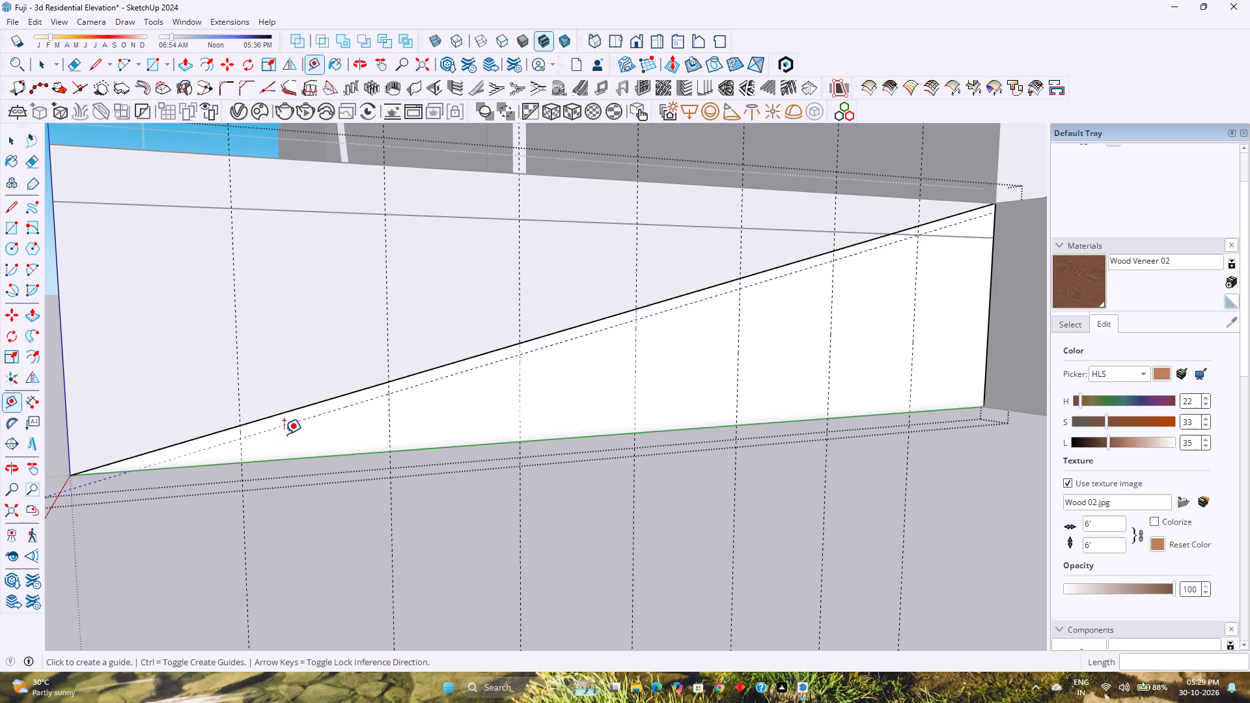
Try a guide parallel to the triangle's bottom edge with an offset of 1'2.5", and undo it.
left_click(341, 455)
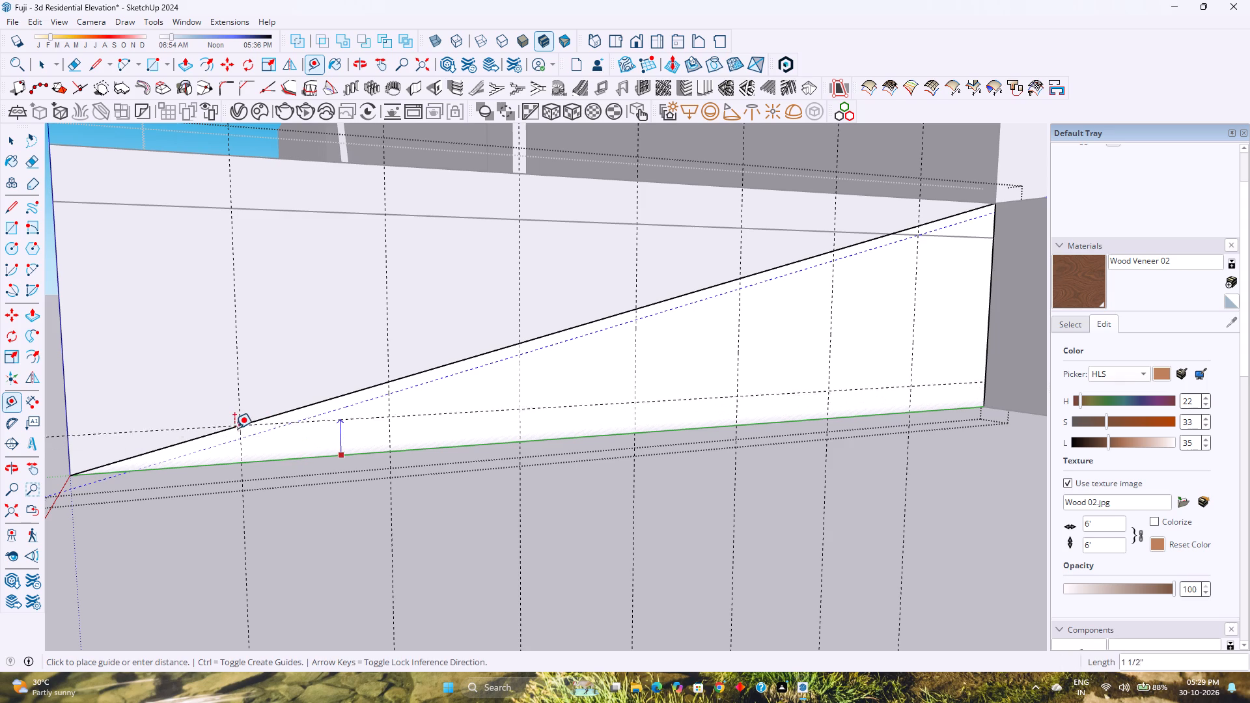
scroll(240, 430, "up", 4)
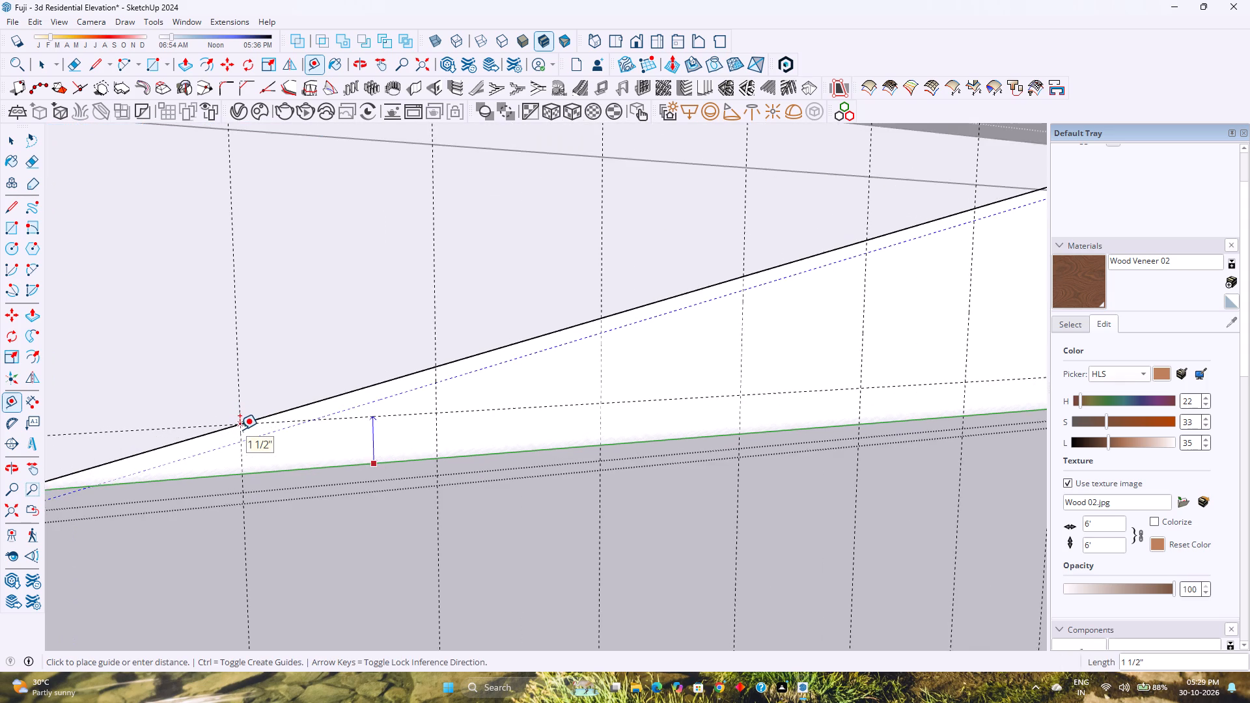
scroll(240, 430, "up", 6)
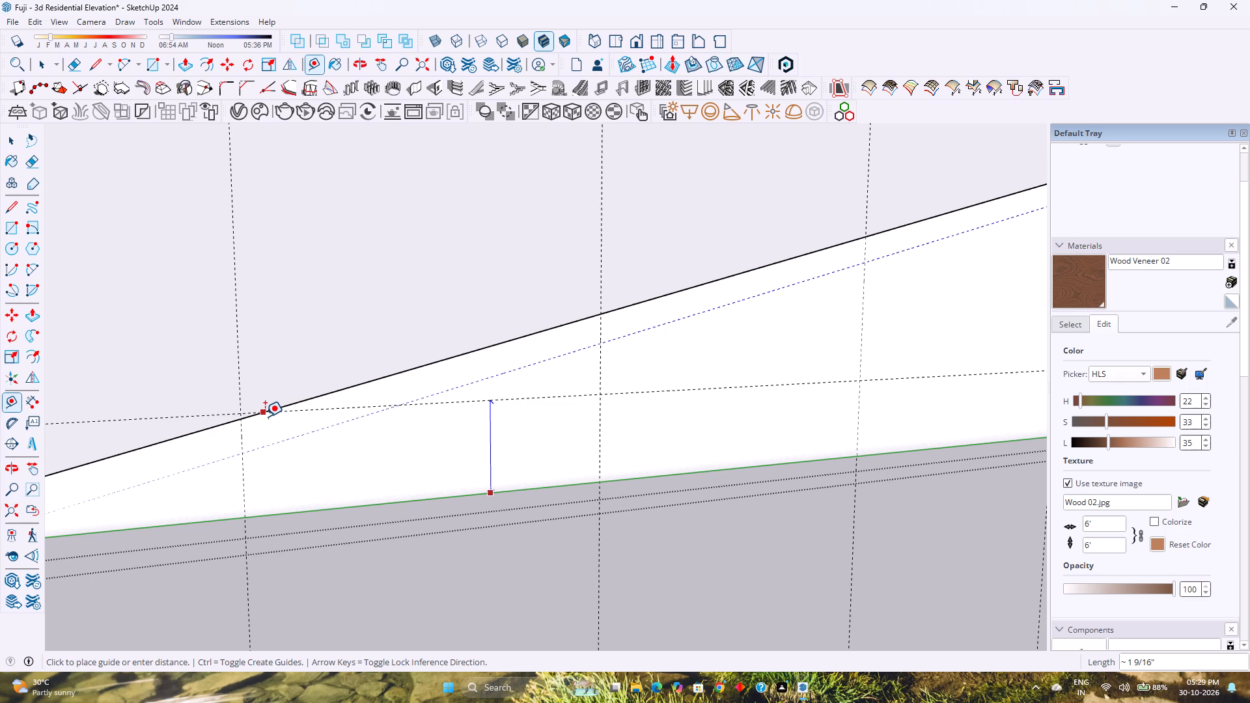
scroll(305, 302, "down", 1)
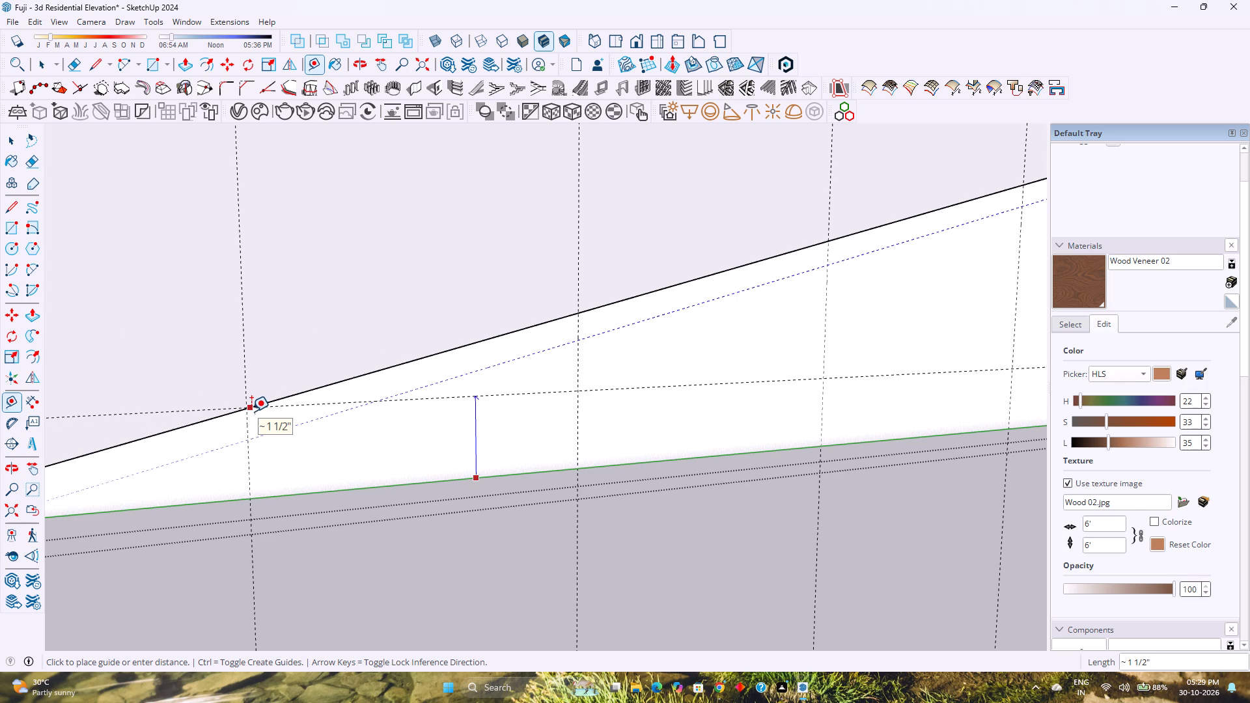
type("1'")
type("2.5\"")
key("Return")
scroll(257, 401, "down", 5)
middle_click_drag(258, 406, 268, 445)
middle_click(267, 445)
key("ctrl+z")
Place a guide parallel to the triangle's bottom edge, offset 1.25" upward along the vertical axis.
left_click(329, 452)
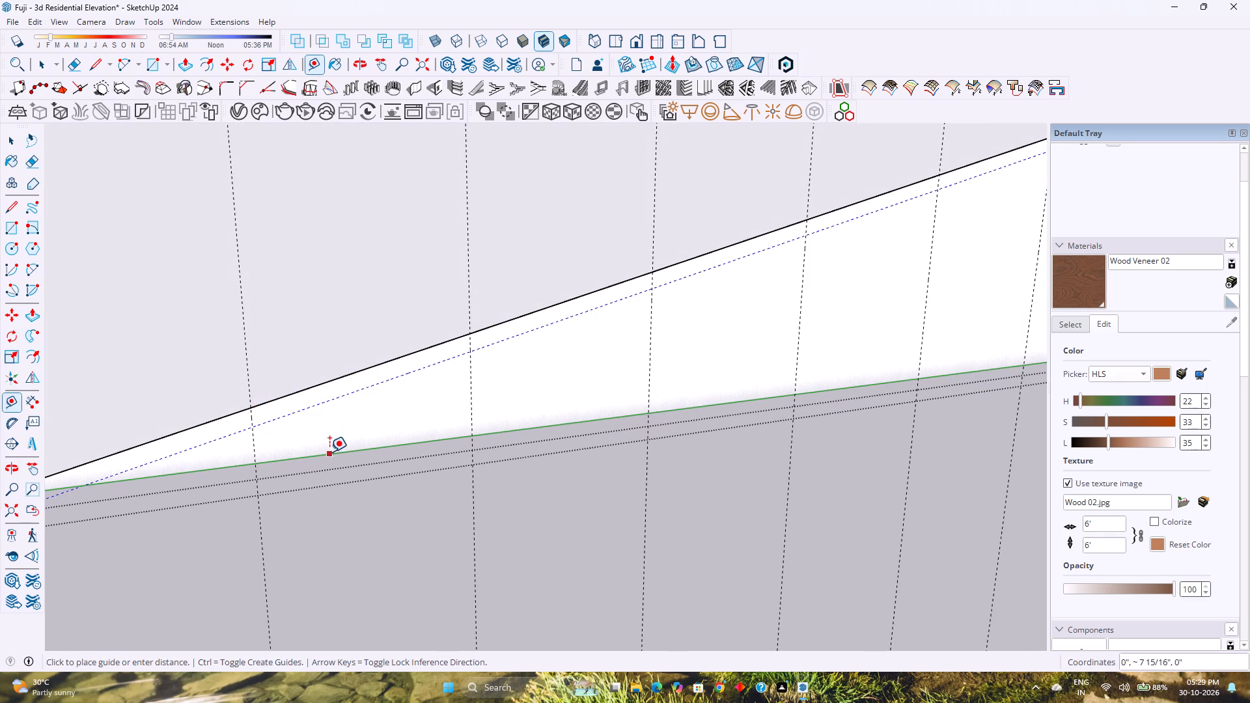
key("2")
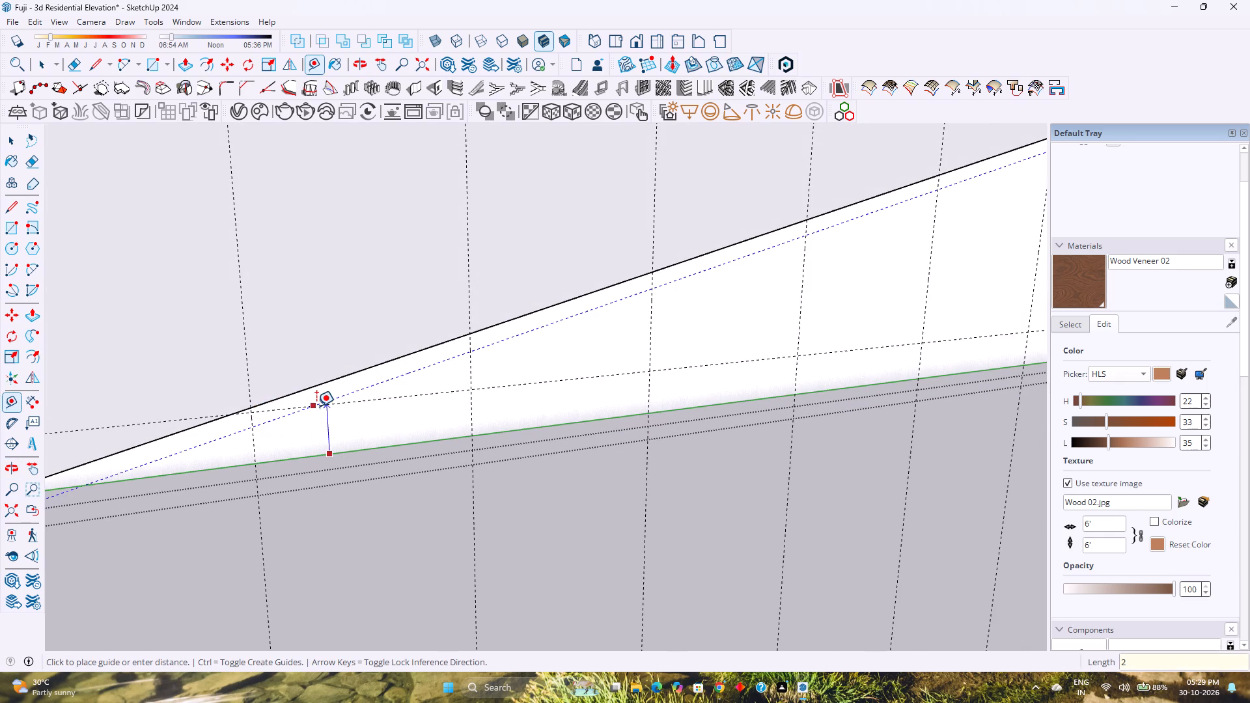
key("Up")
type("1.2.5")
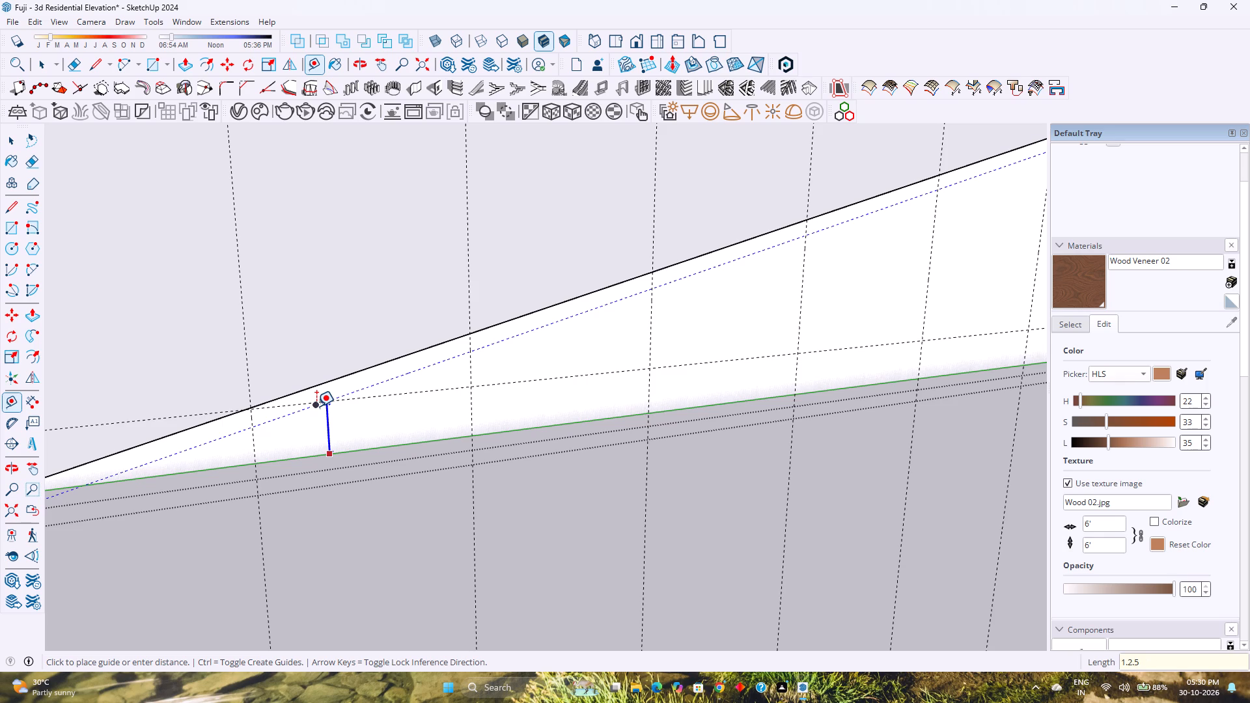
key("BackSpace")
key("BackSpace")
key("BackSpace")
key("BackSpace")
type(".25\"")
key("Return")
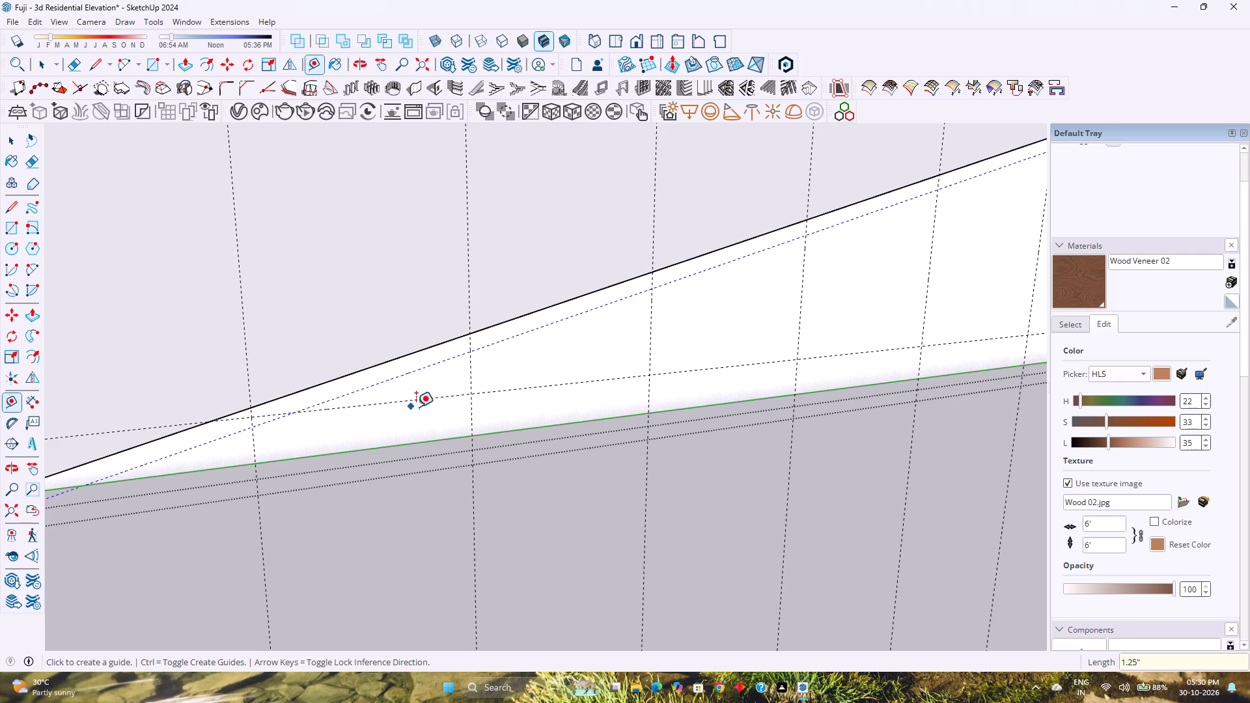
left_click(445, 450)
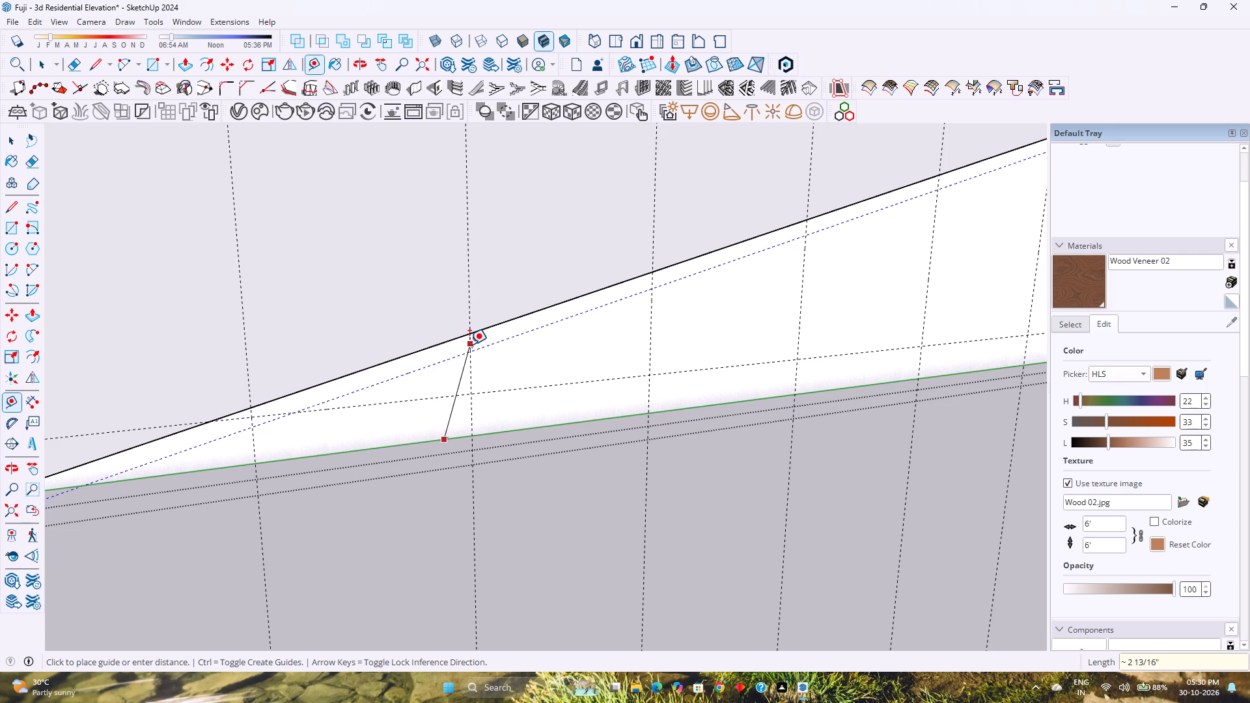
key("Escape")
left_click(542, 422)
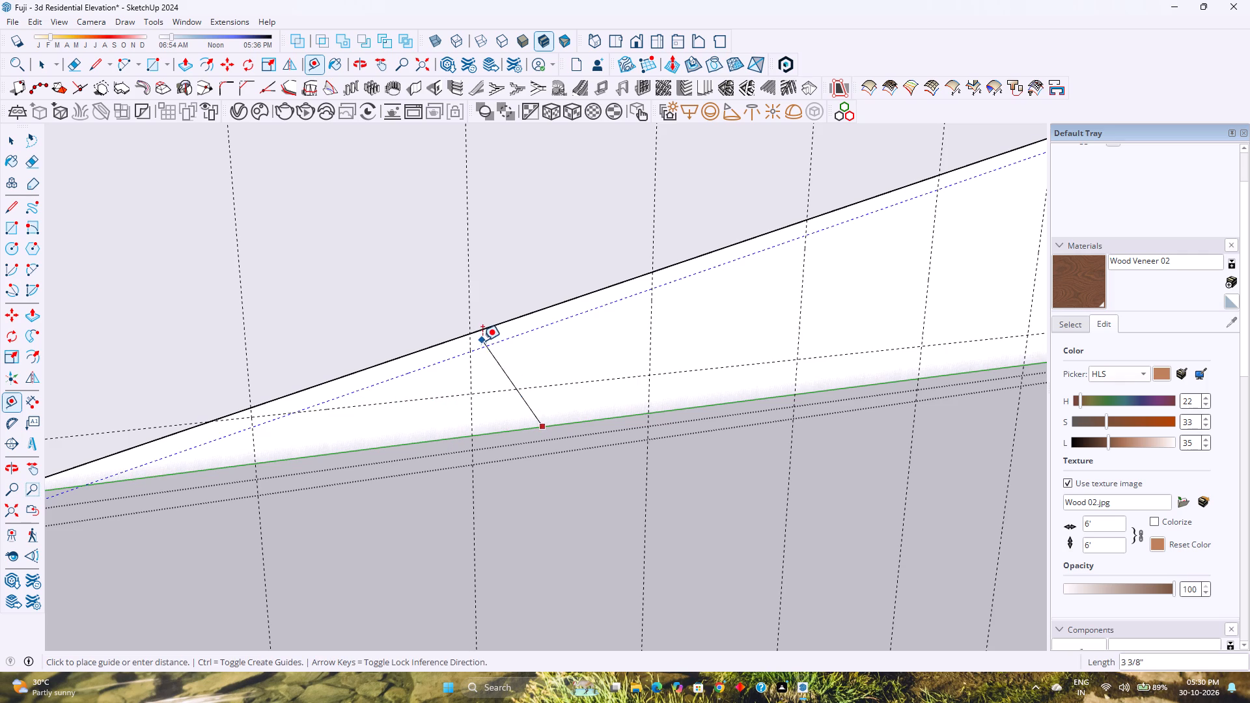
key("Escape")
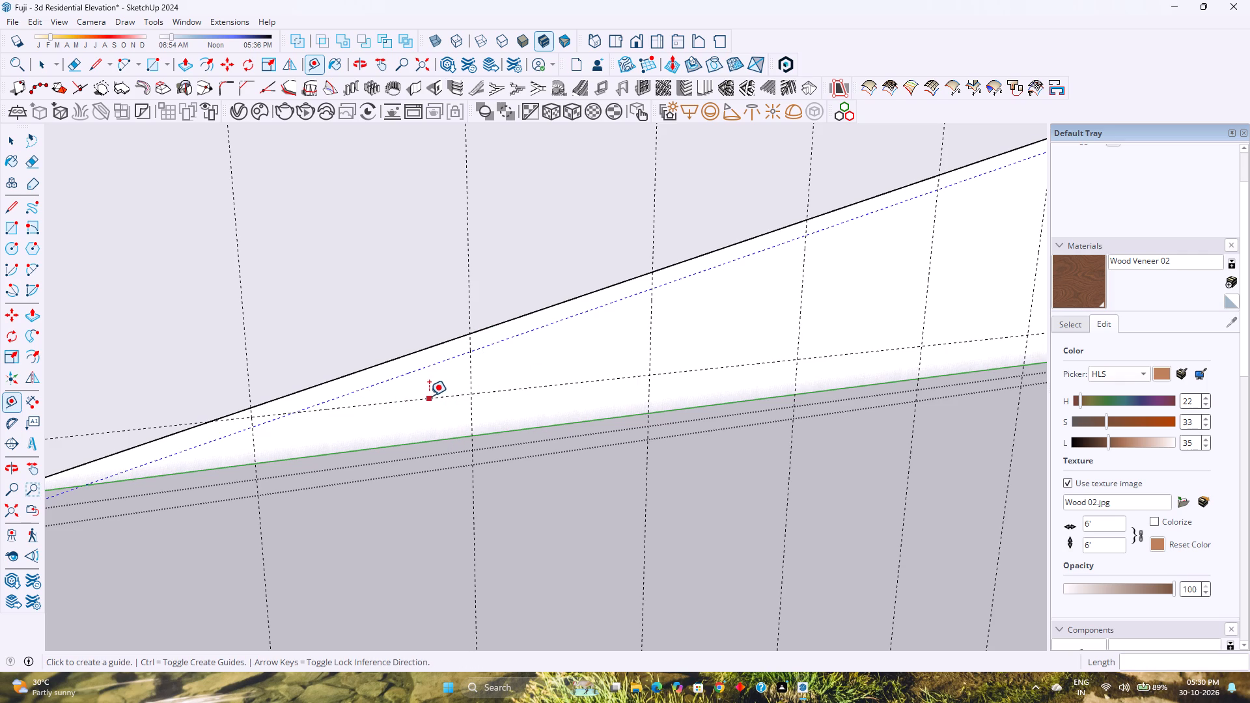
Undo the guide above the bottom edge and the guide parallel to the triangle's sloped edge.
scroll(264, 402, "up", 6)
middle_click_drag(217, 441, 199, 414)
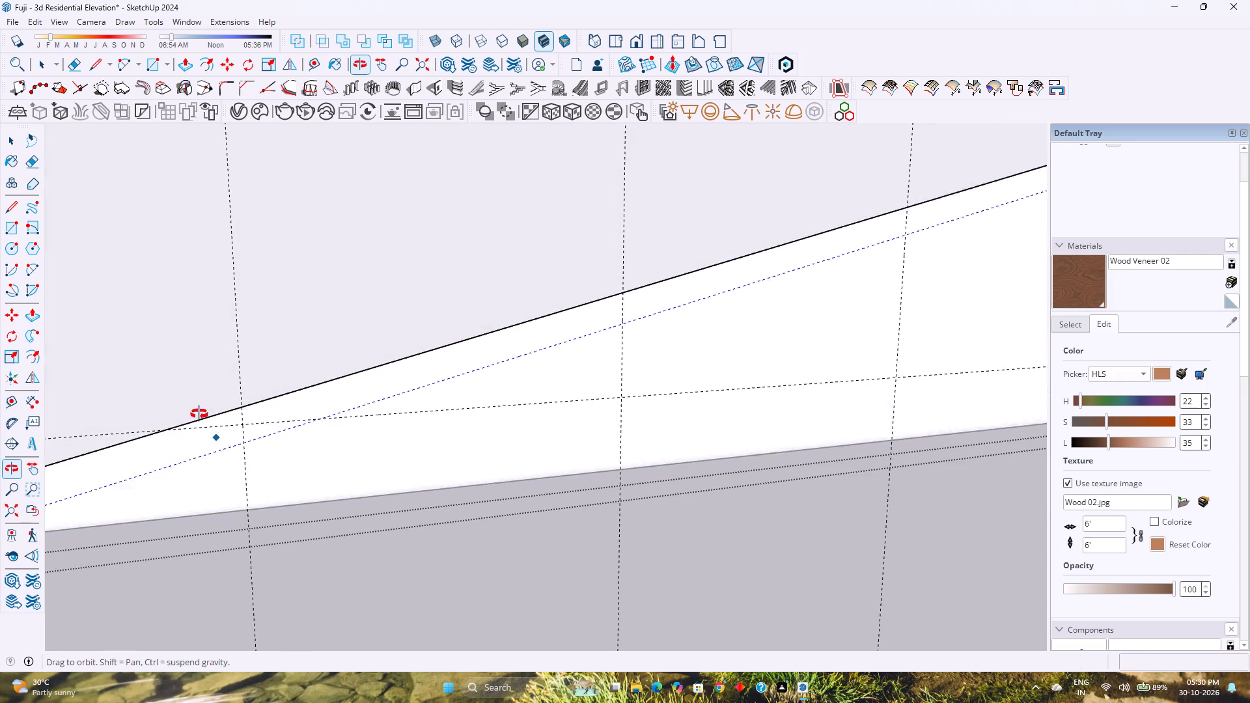
middle_click_drag(199, 414, 199, 413)
middle_click(199, 413)
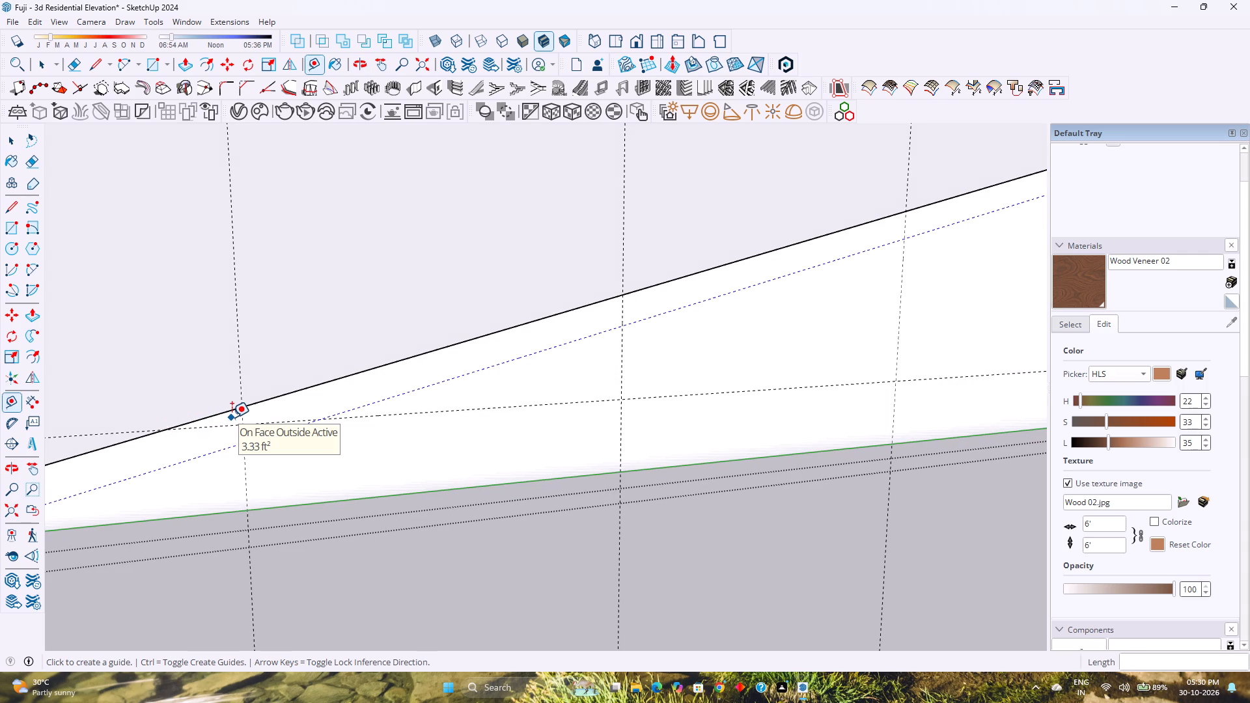
scroll(232, 417, "down", 3)
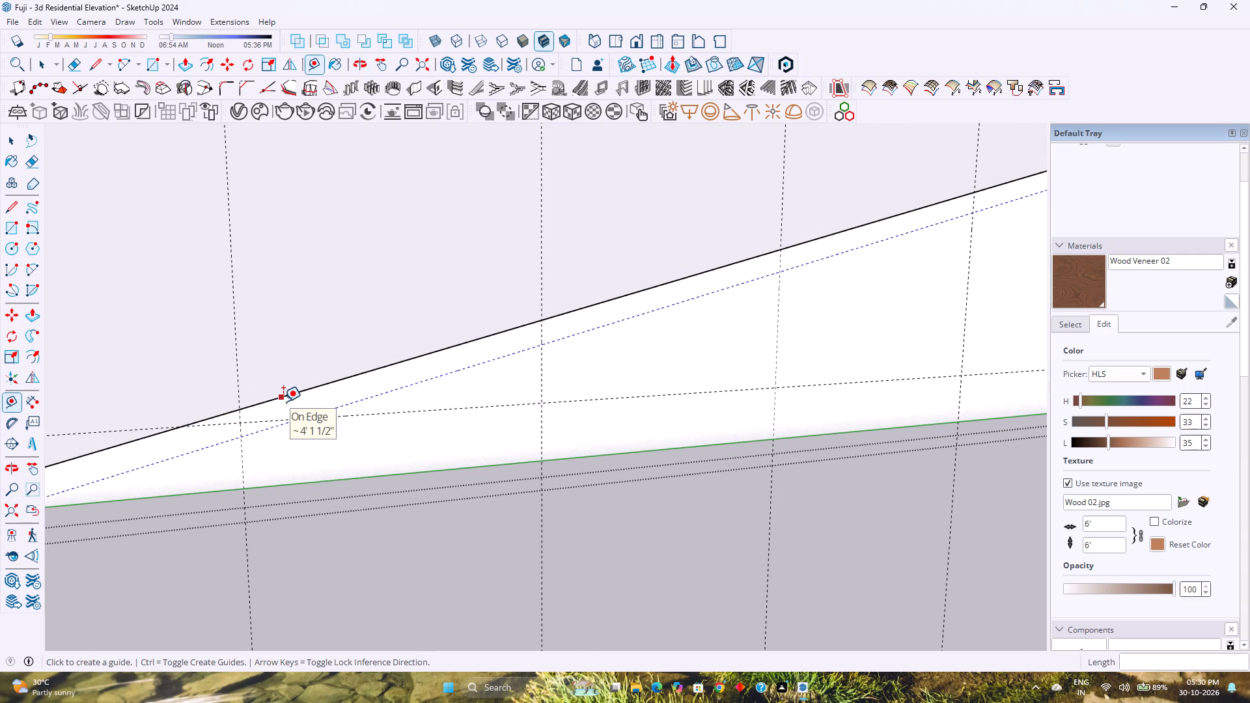
key("ctrl+z")
key("ctrl+z")
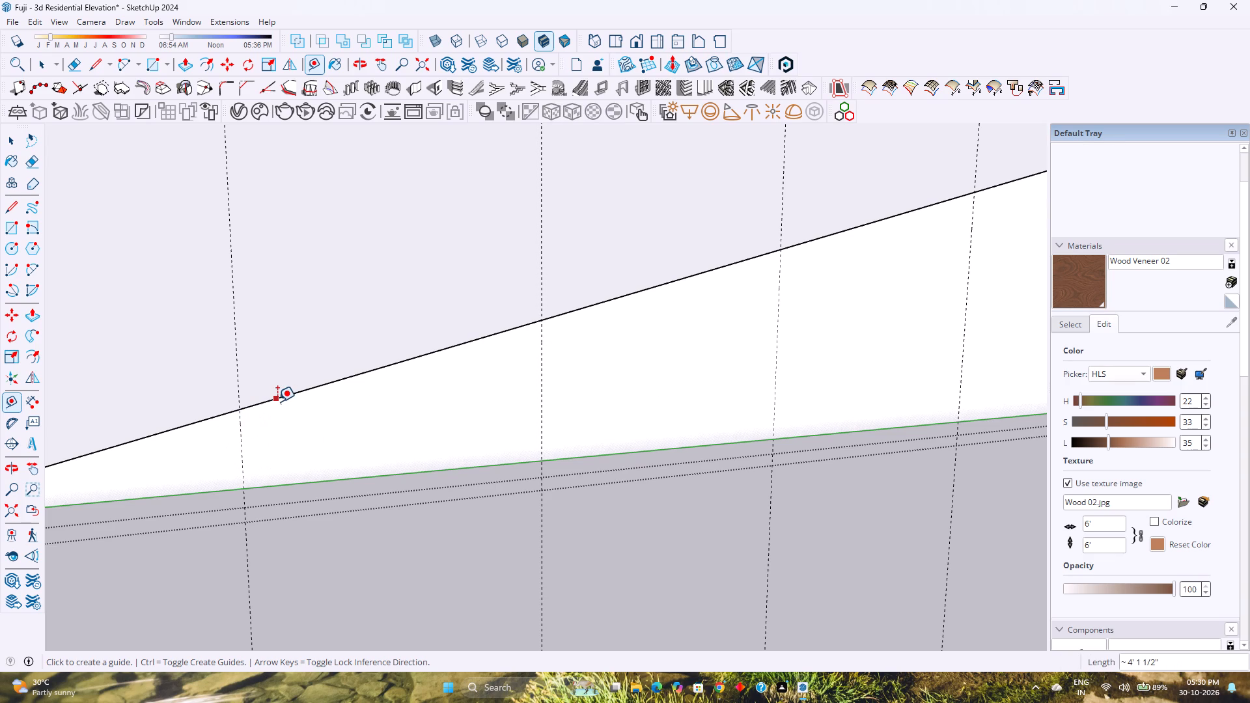
Add a vertical guide offset 0.5" toward the low tip from the vertical guide nearest the tip.
left_click(243, 446)
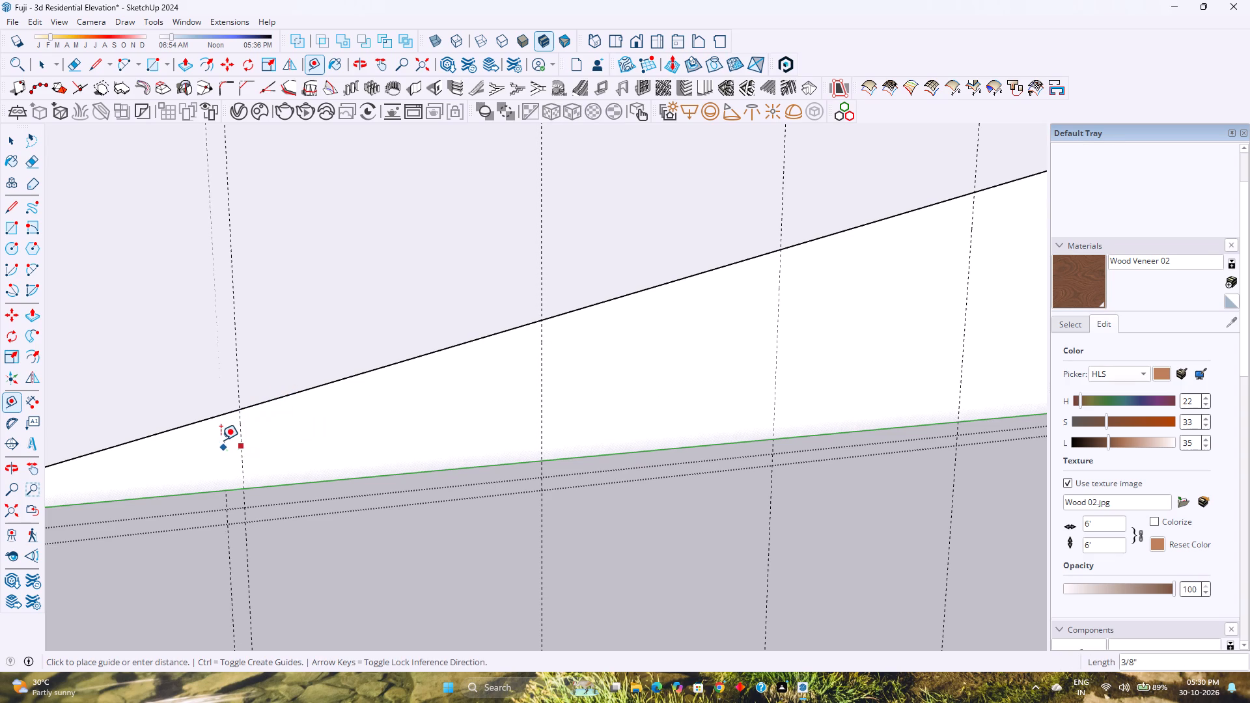
key("Left")
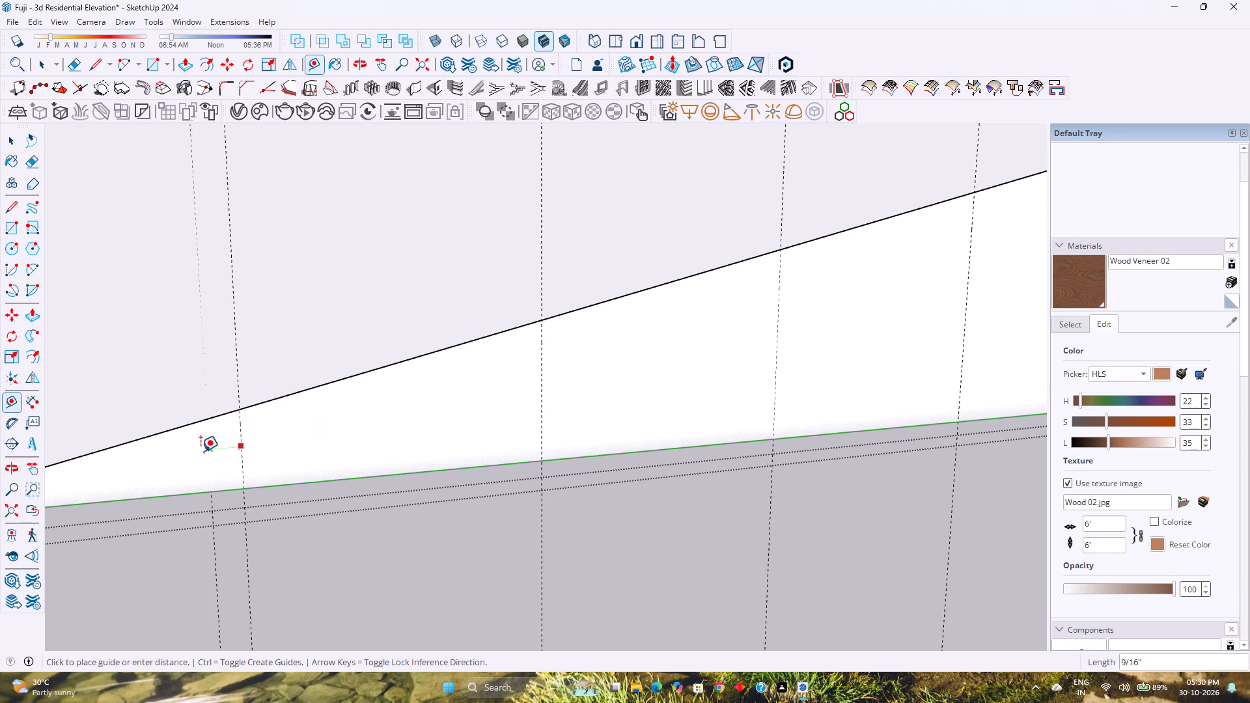
scroll(208, 441, "down", 3)
middle_click_drag(208, 441, 202, 486)
middle_click(202, 486)
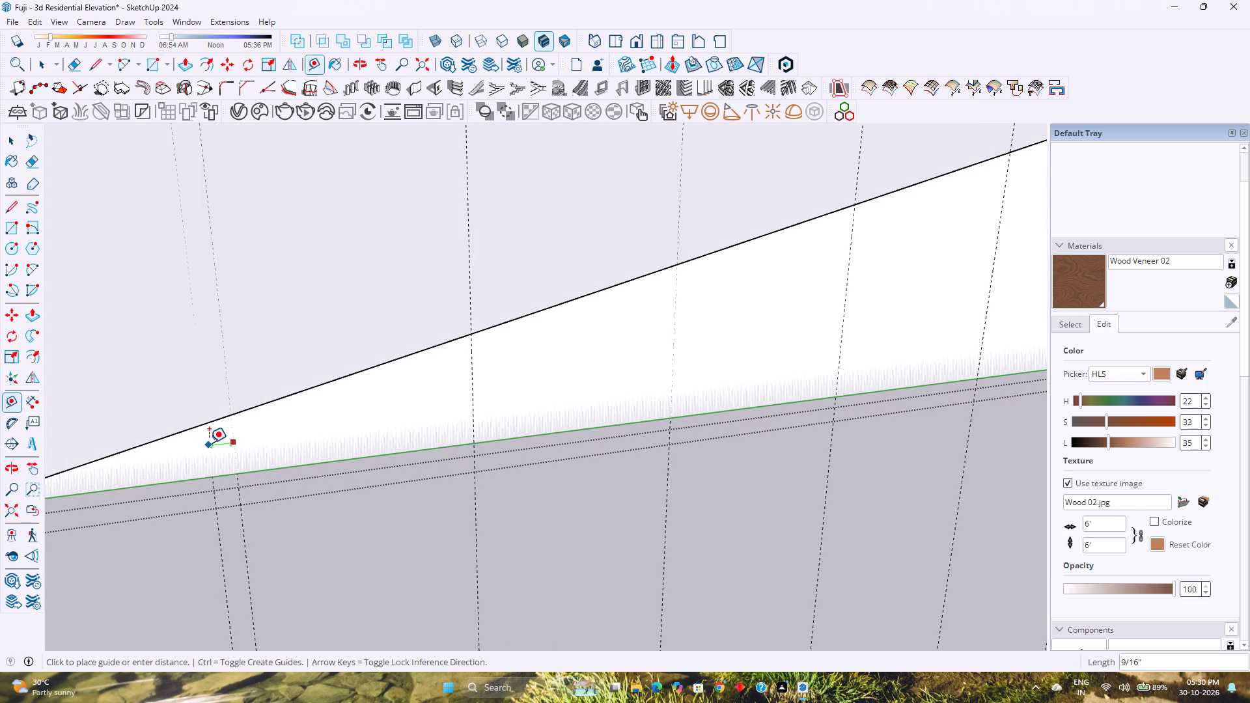
type("0.5")
key("Return")
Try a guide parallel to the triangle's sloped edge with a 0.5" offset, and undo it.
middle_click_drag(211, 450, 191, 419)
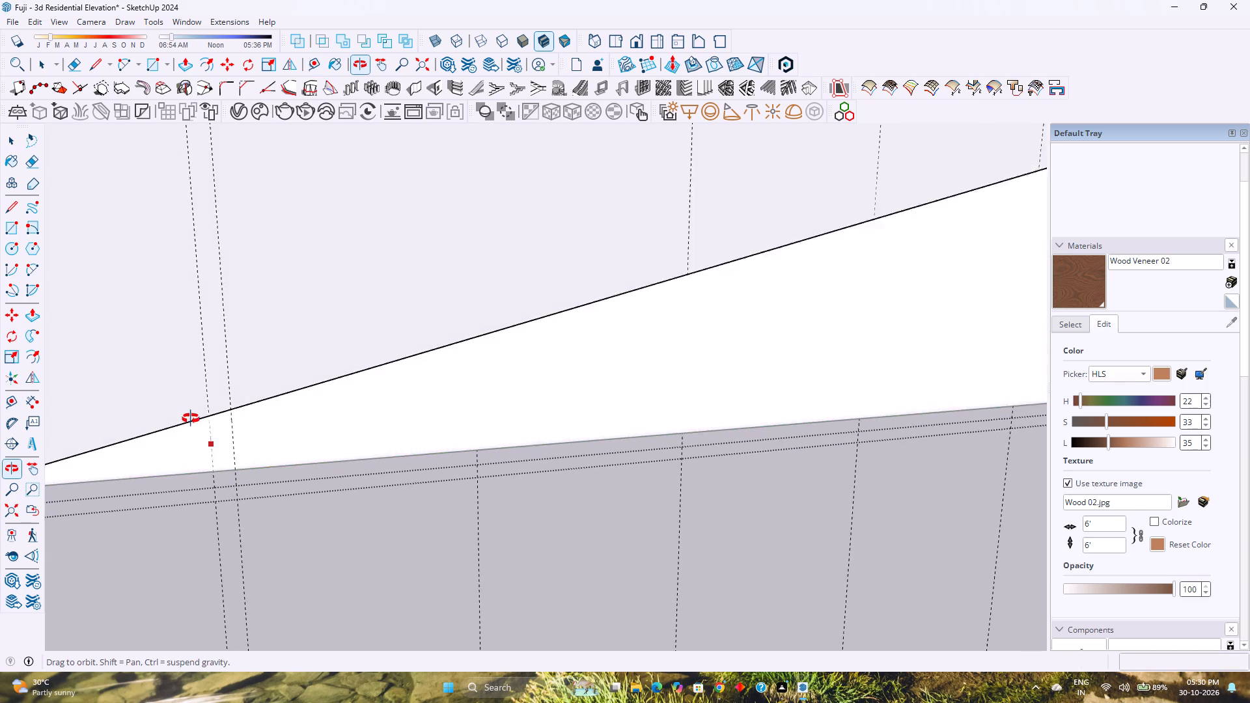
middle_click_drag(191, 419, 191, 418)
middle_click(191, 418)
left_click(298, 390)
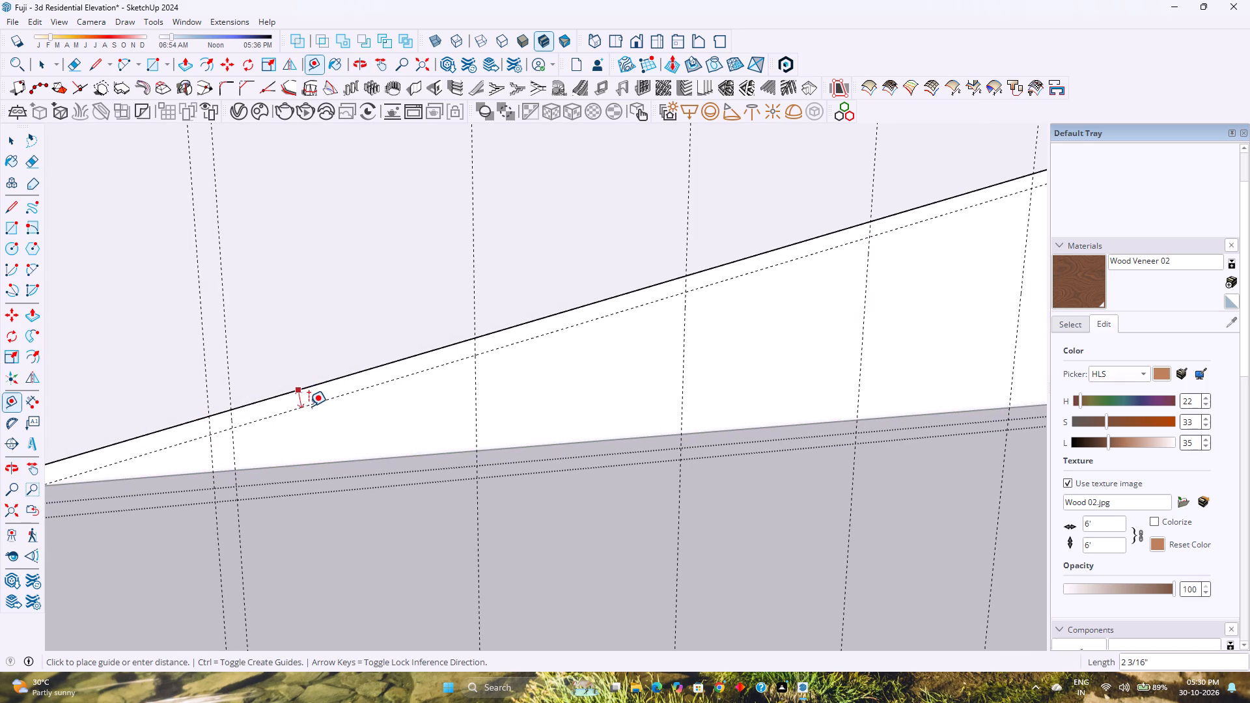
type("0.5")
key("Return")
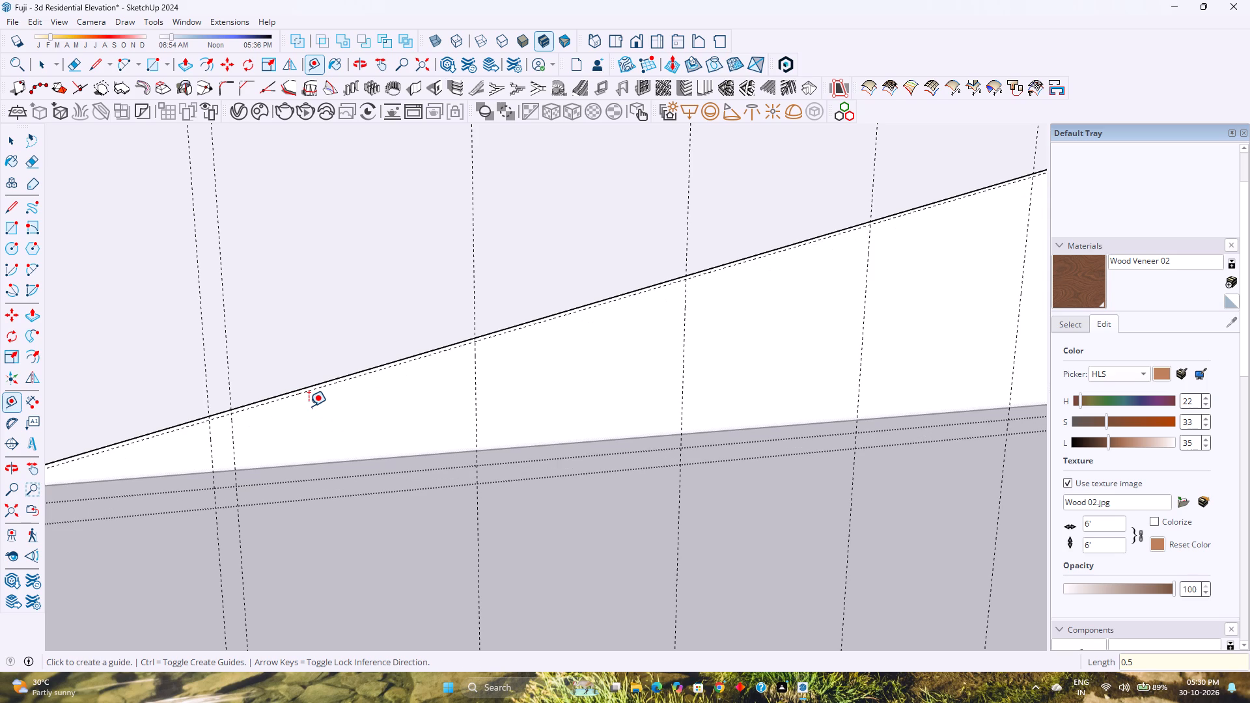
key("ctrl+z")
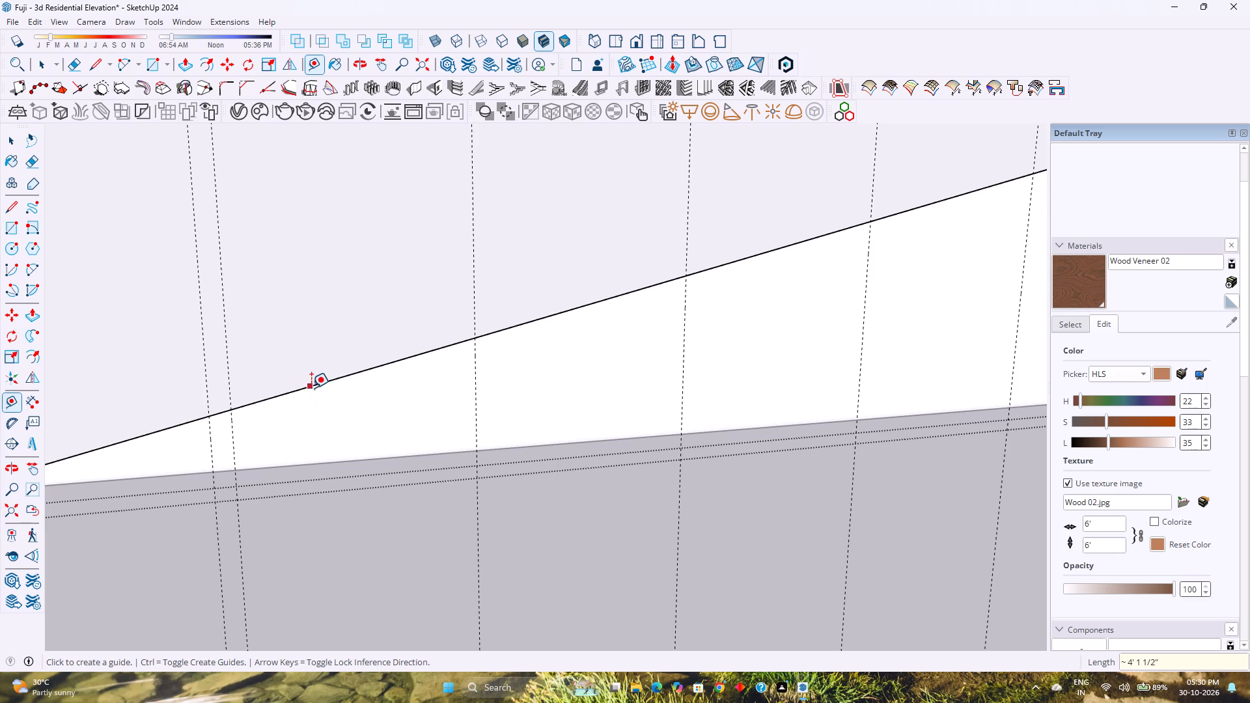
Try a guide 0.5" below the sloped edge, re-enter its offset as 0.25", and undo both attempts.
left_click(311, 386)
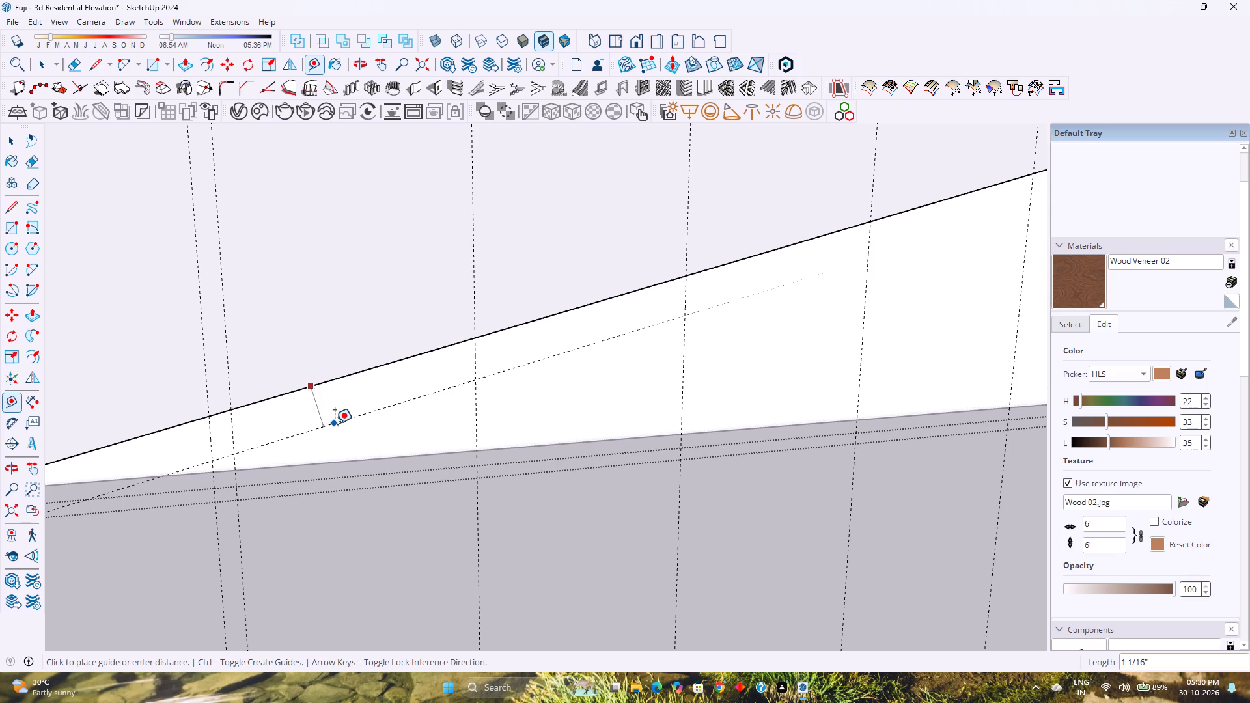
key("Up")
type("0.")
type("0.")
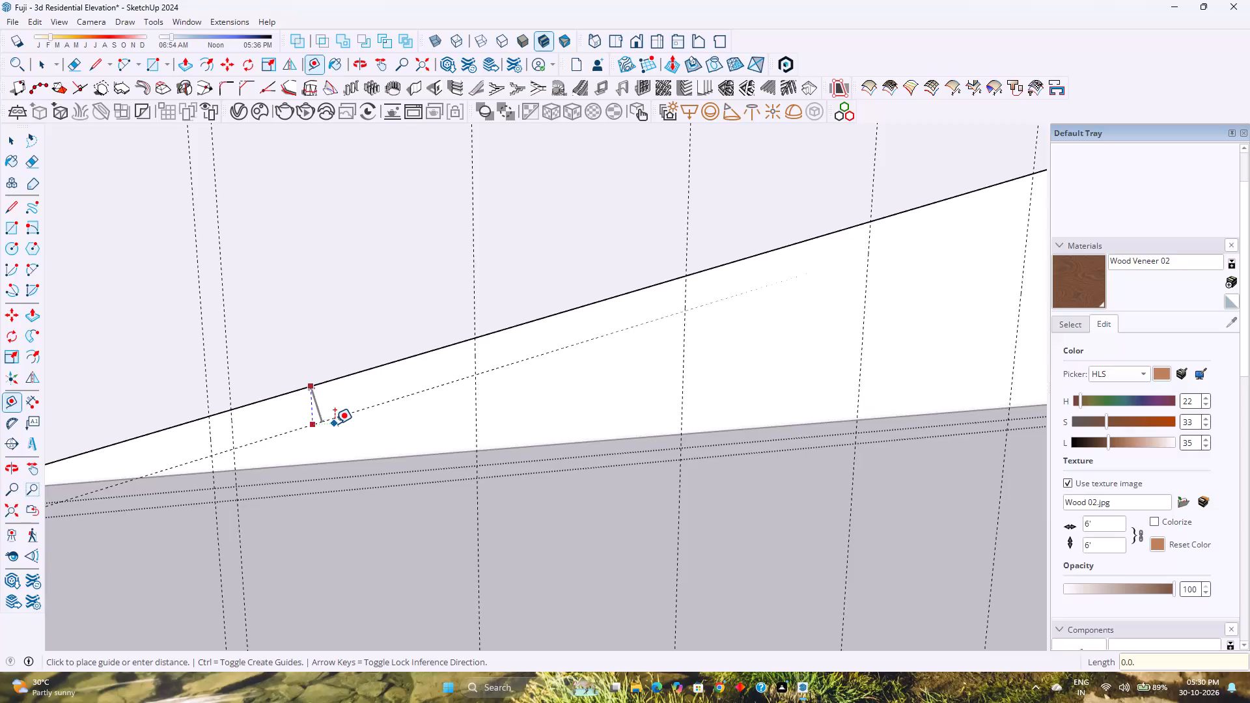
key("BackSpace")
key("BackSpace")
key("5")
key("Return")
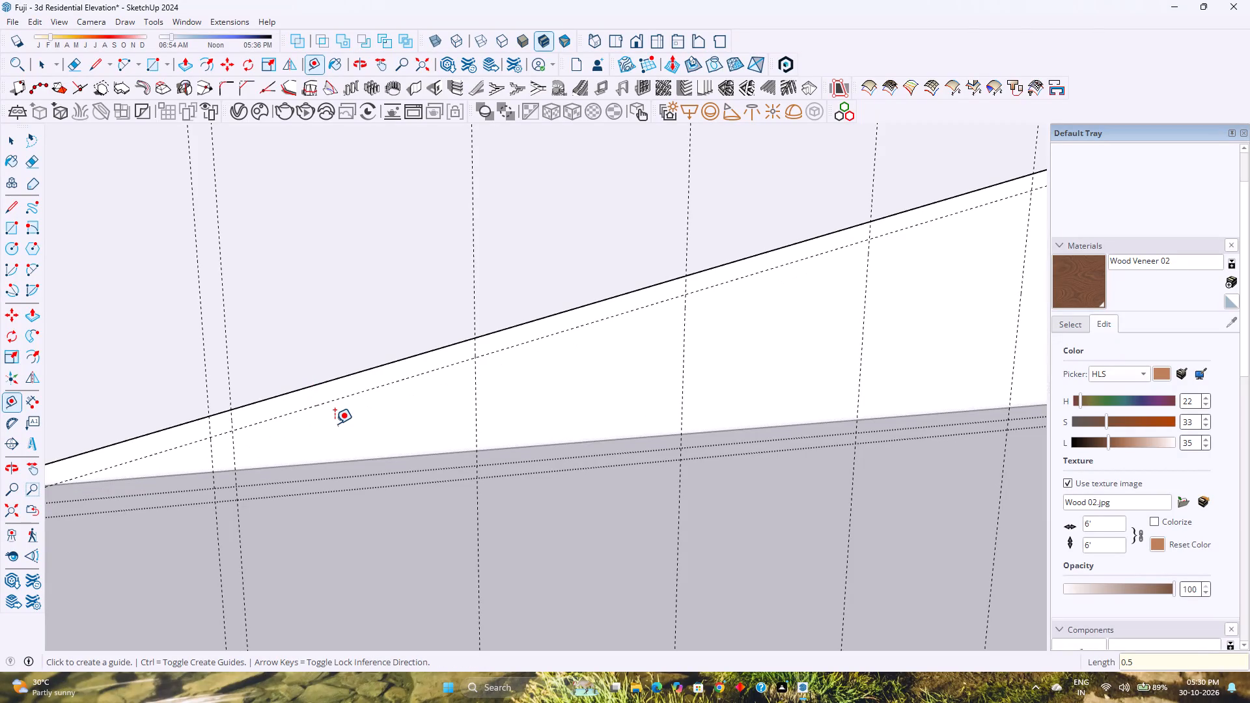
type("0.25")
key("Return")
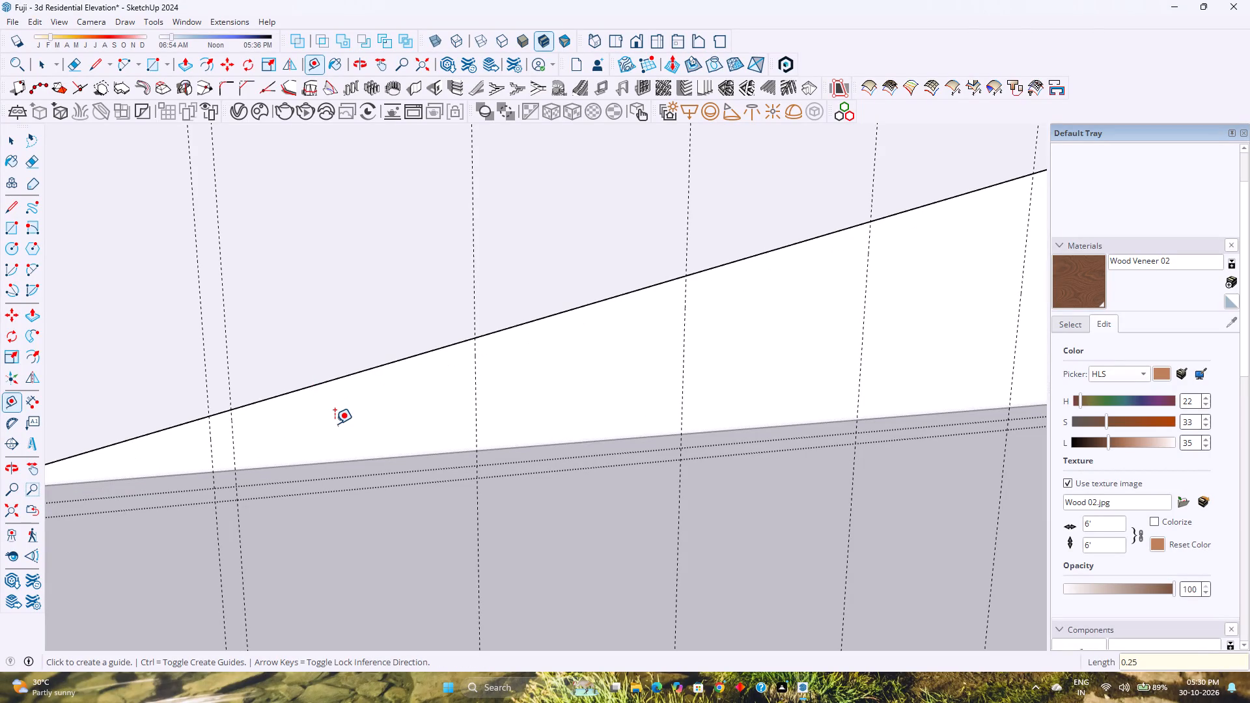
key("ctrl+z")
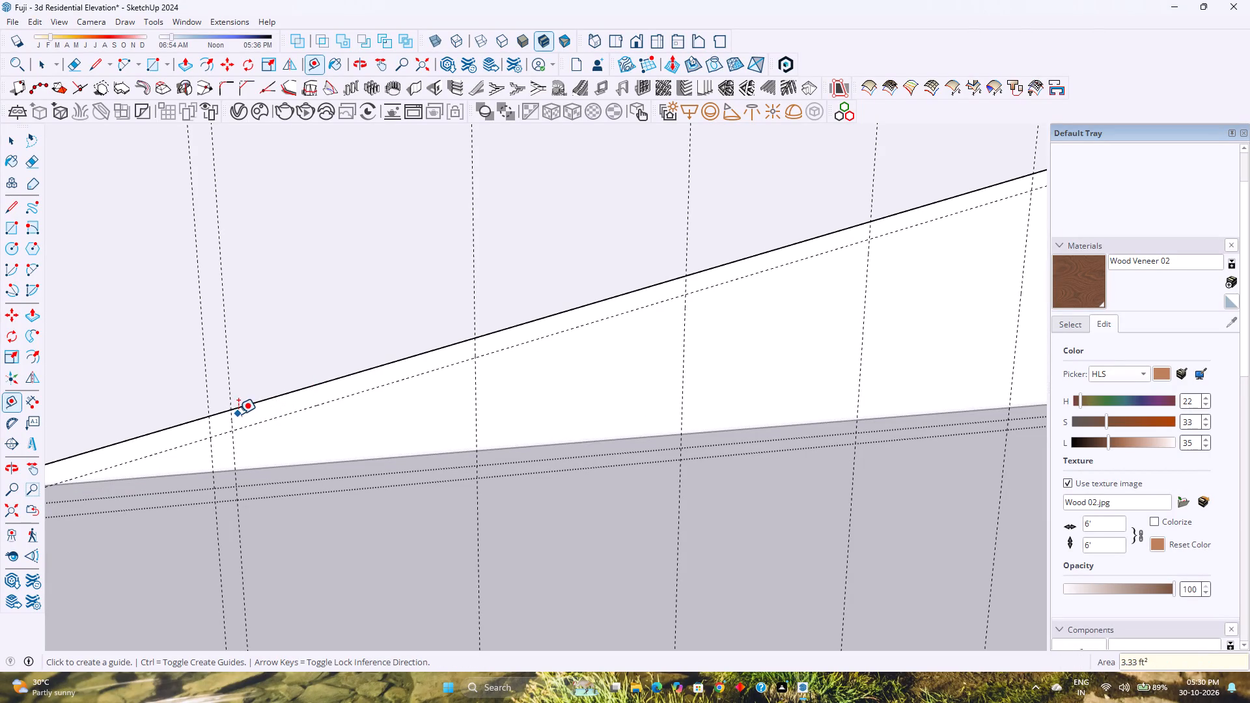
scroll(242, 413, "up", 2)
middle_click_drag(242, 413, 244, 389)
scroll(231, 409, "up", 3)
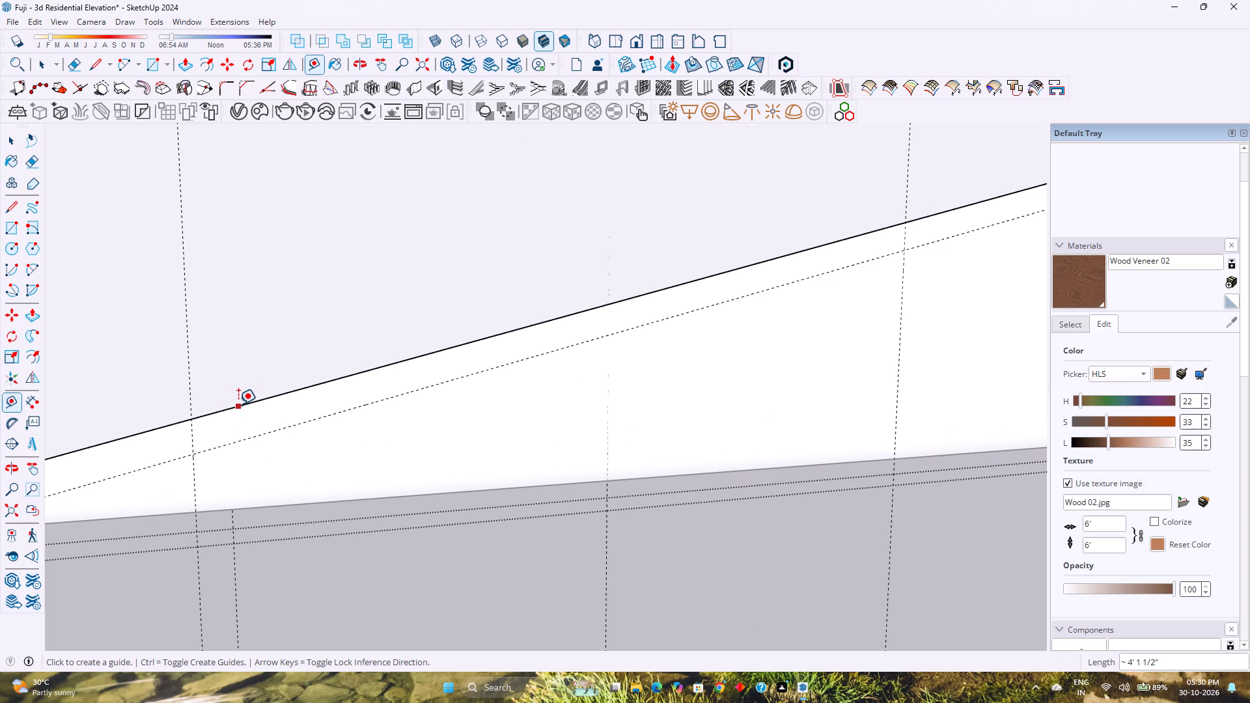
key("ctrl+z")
Place a guide parallel to the triangle's sloped edge, offset 0.25" below it.
left_click(296, 394)
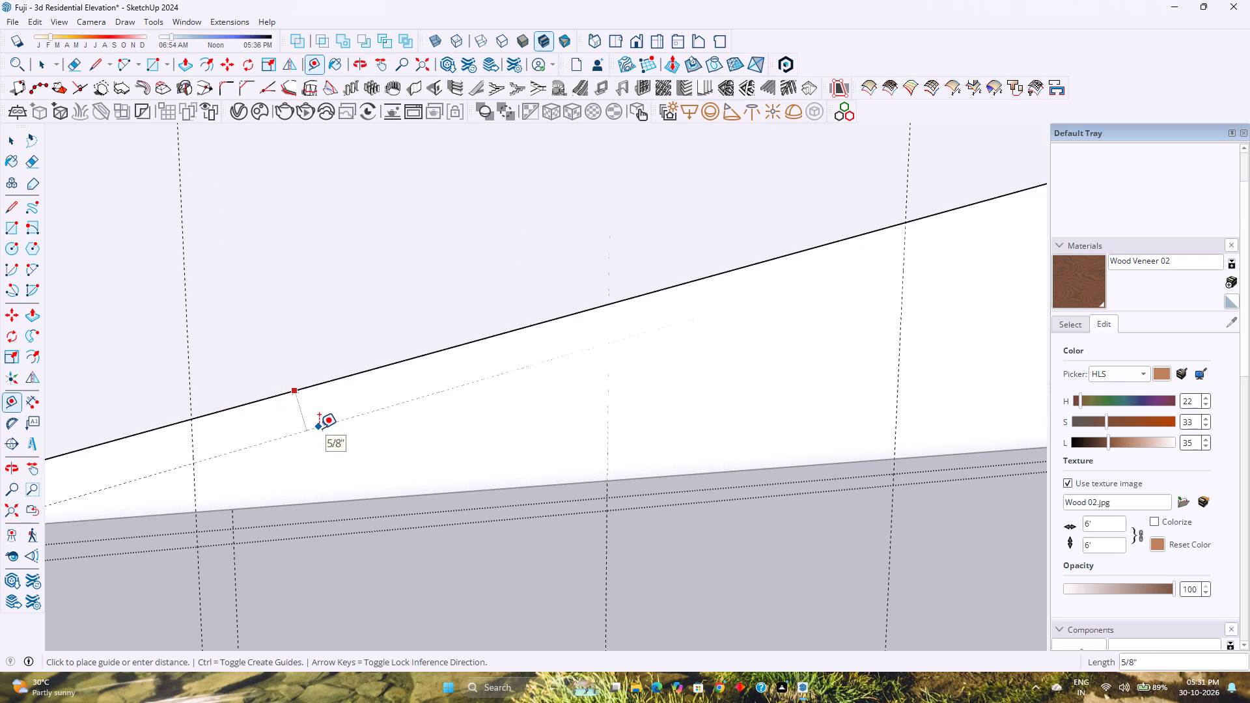
key("Up")
type("0.25")
key("Return")
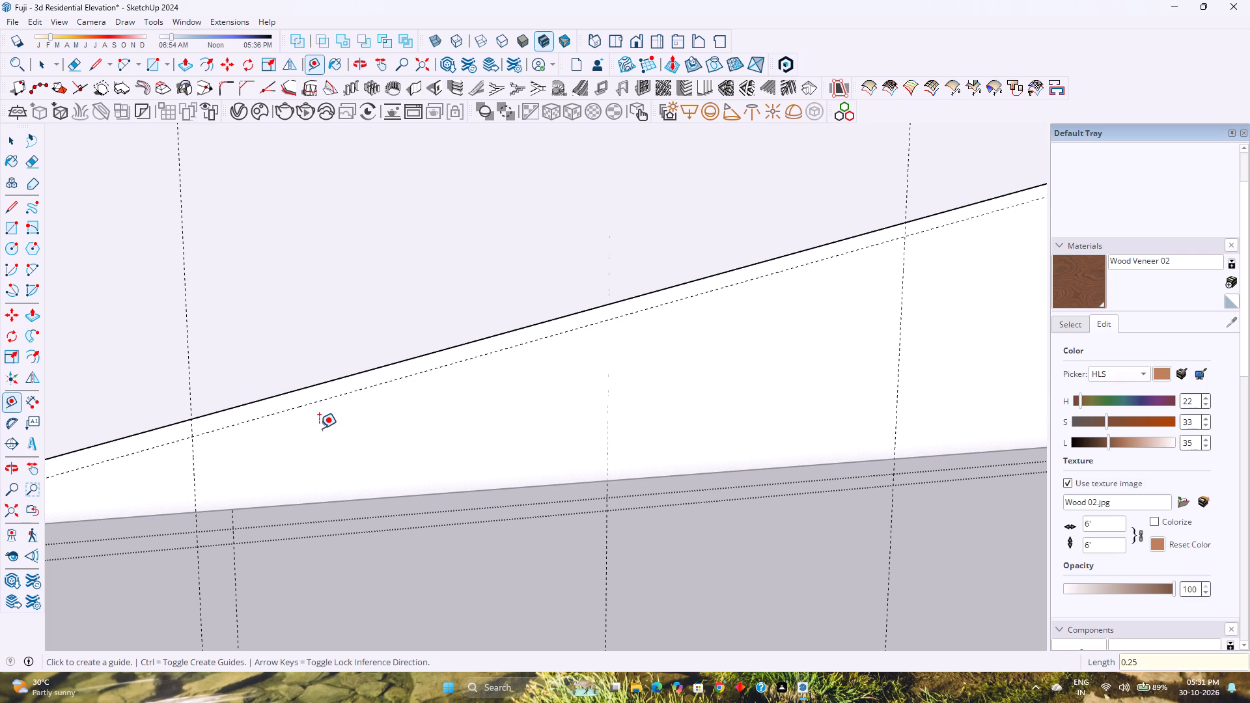
Draw a notch outline 1/4" deep below the sloped edge, between the two close vertical guides near the low tip and down to the sloped guide.
middle_click_drag(318, 432, 311, 440)
middle_click(311, 440)
middle_click(309, 443)
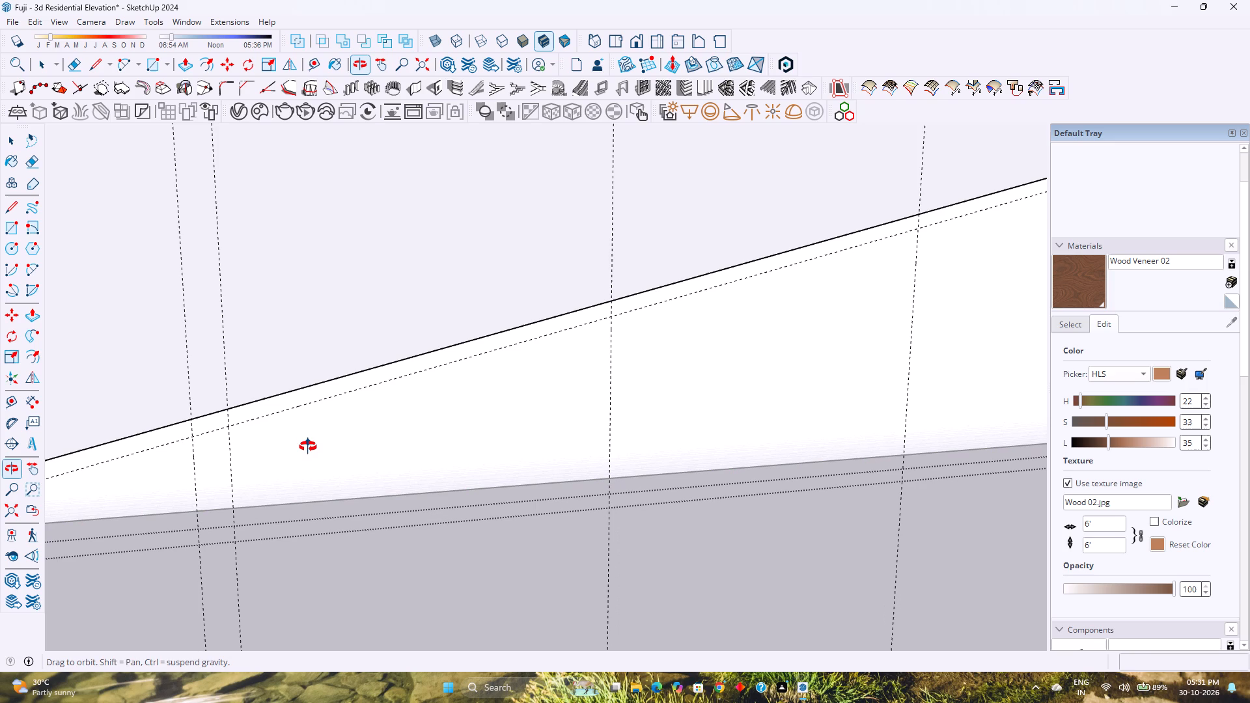
key("l")
left_click(191, 419)
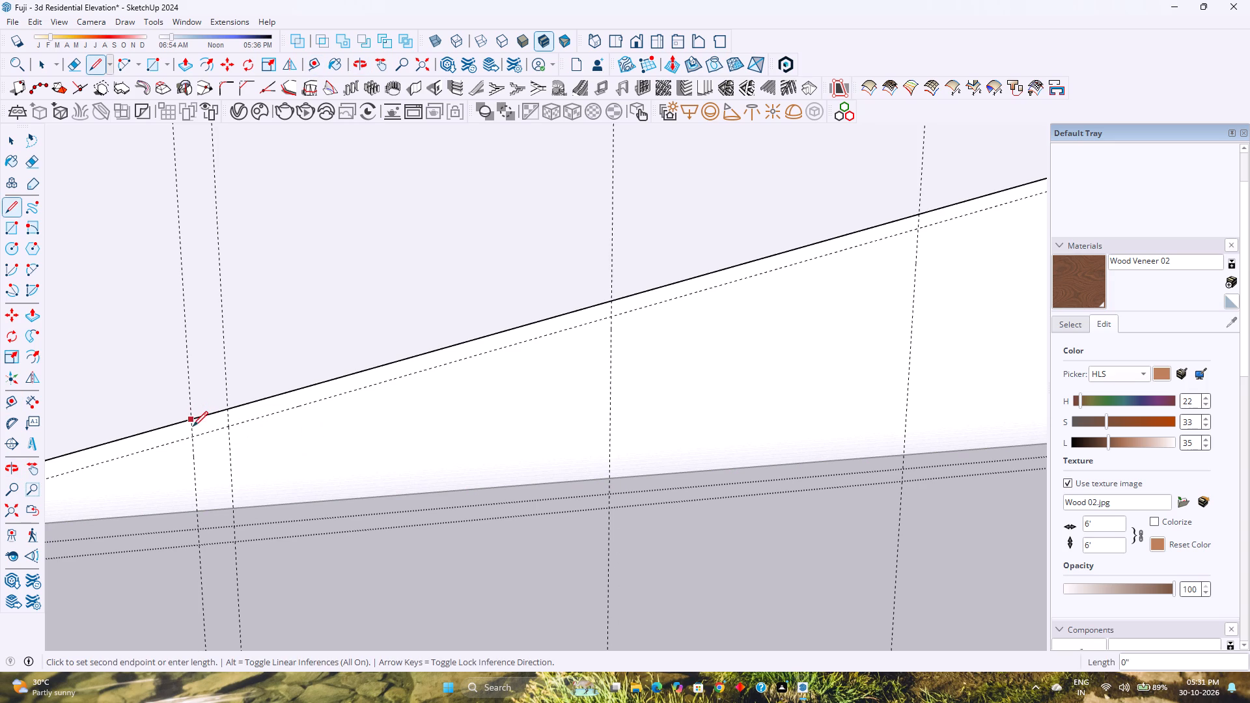
left_click(193, 432)
left_click(228, 428)
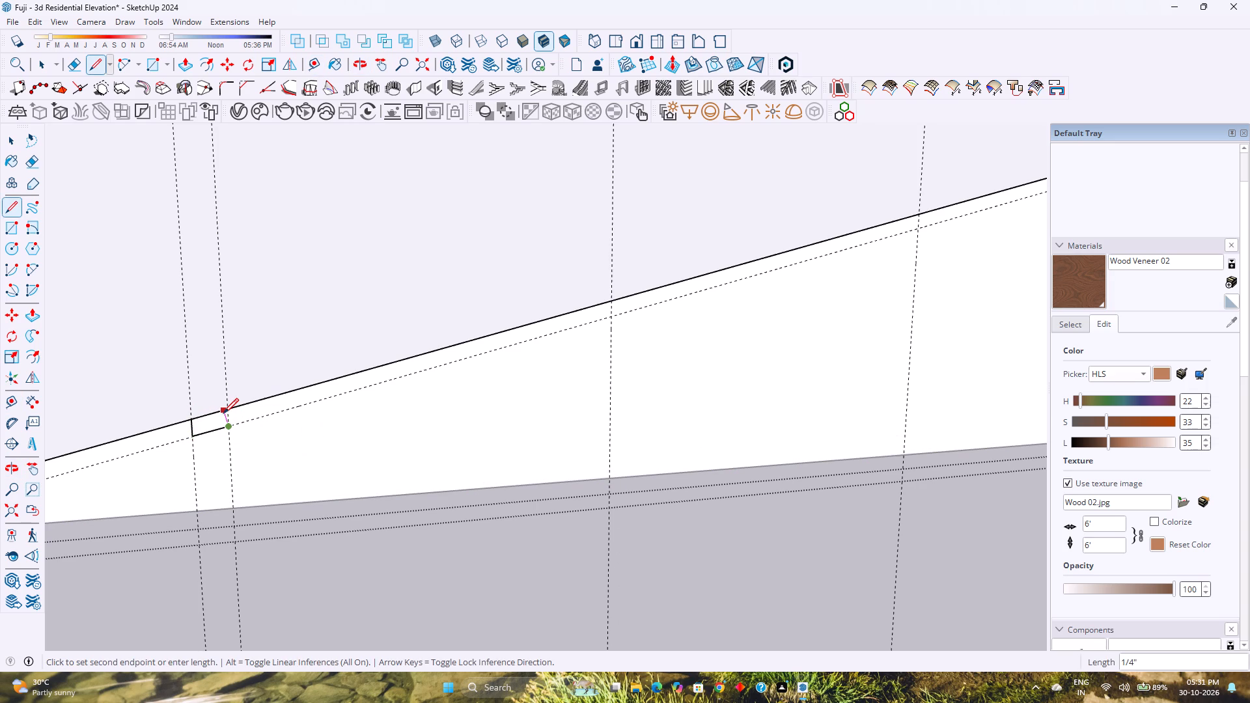
left_click(228, 412)
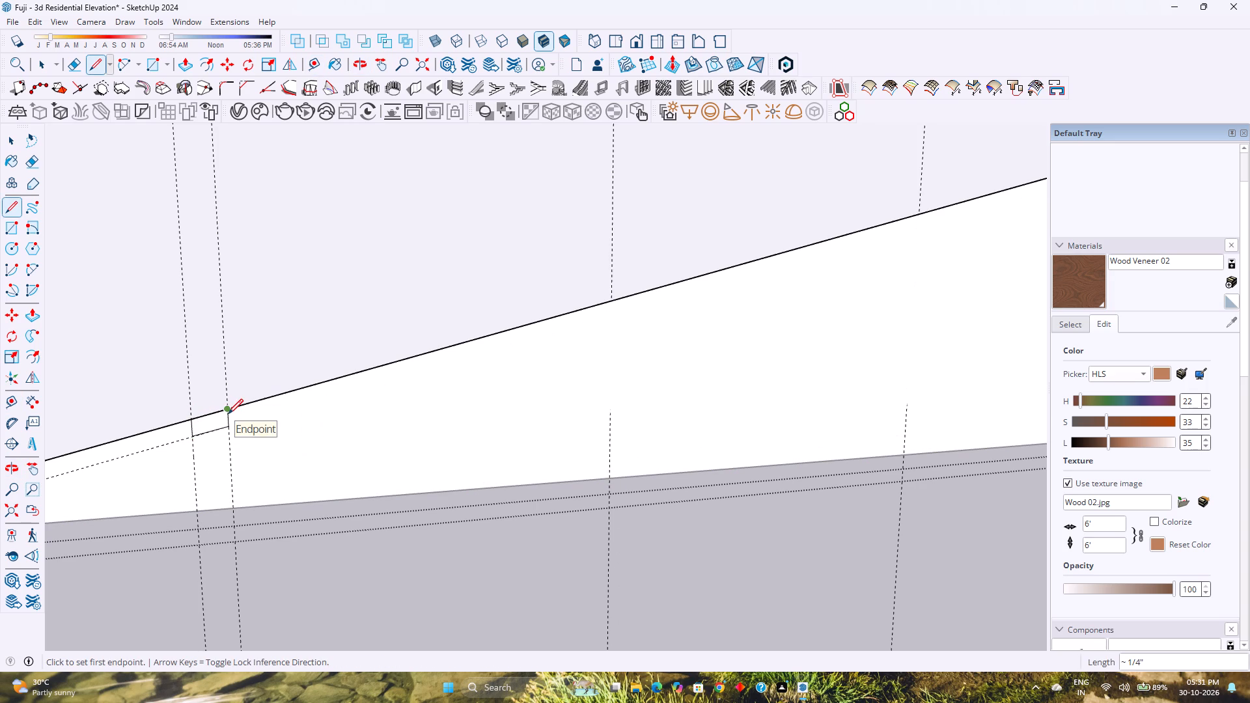
key("space")
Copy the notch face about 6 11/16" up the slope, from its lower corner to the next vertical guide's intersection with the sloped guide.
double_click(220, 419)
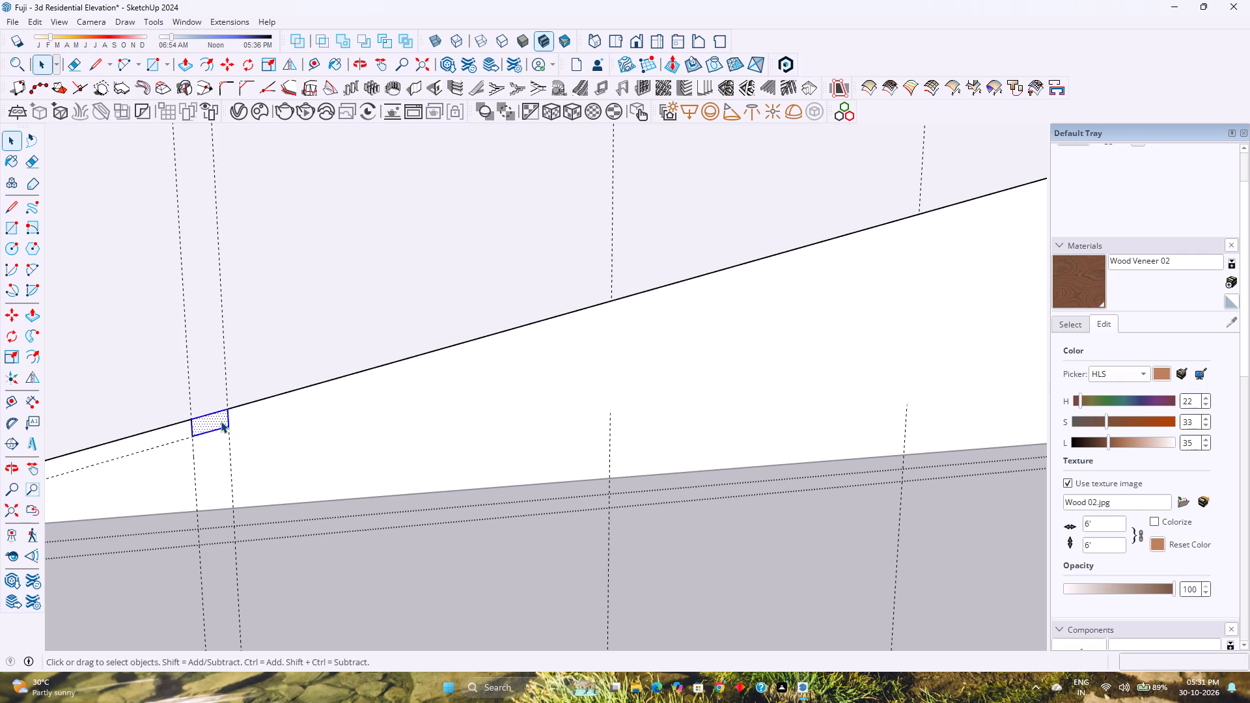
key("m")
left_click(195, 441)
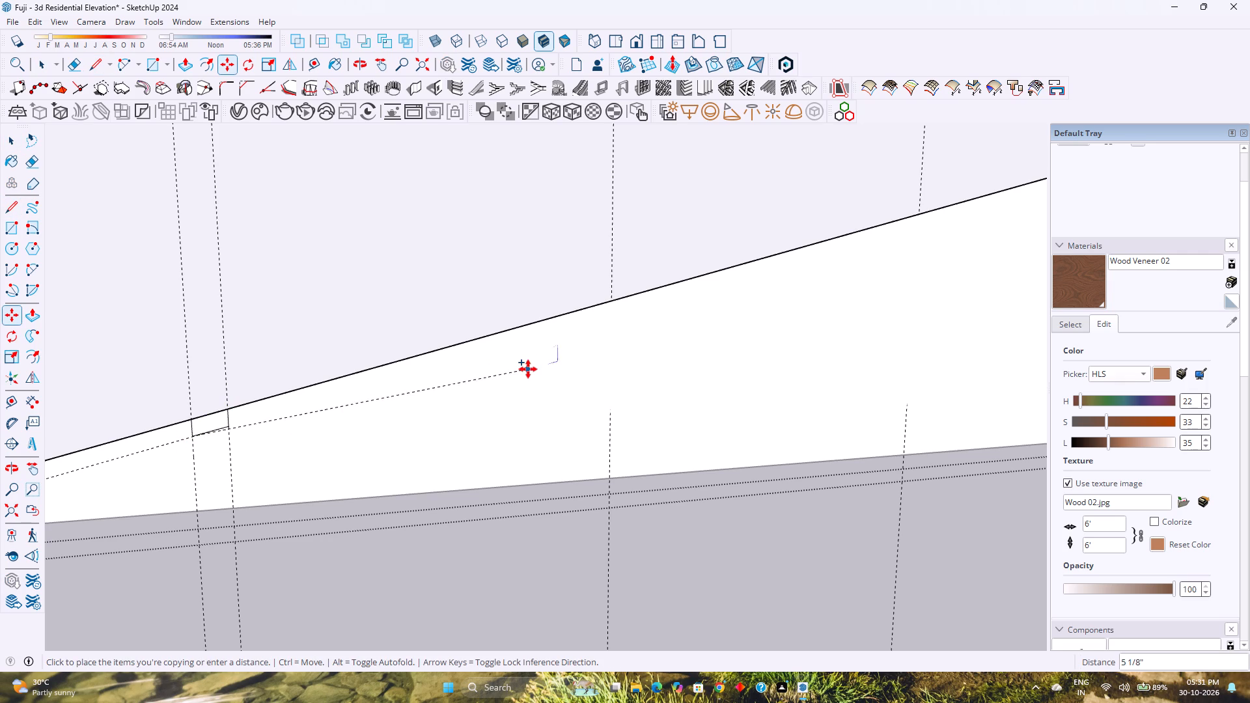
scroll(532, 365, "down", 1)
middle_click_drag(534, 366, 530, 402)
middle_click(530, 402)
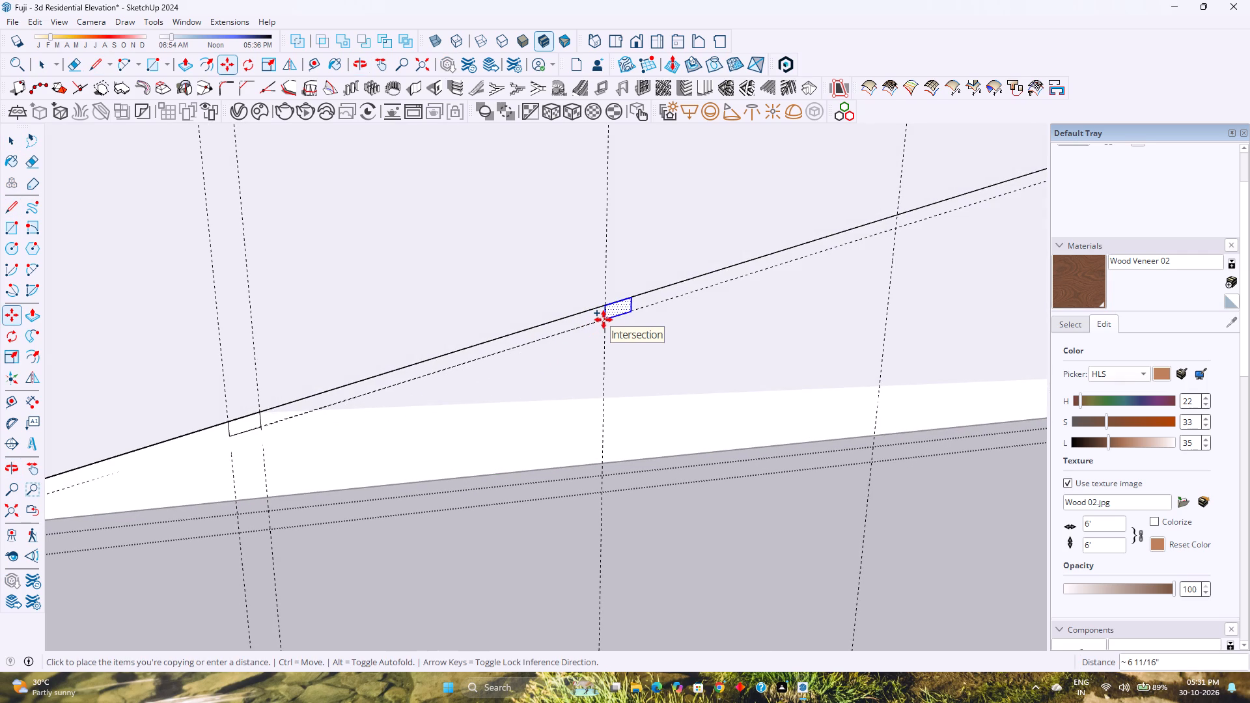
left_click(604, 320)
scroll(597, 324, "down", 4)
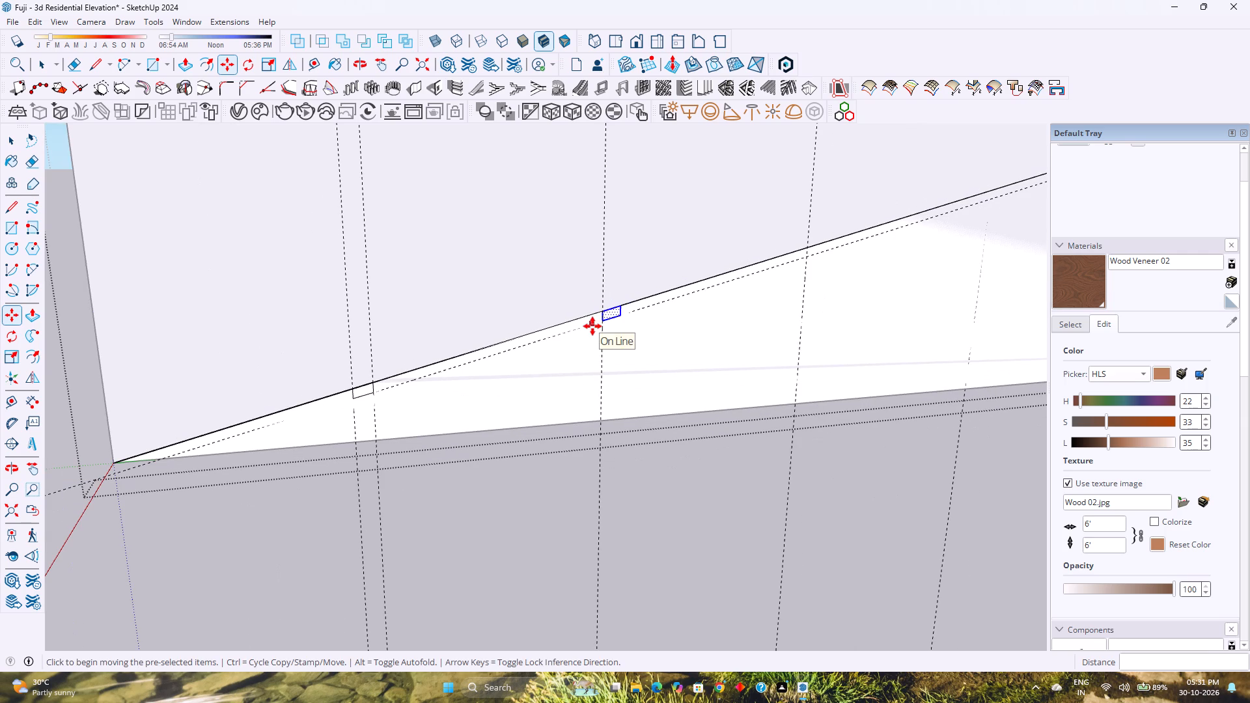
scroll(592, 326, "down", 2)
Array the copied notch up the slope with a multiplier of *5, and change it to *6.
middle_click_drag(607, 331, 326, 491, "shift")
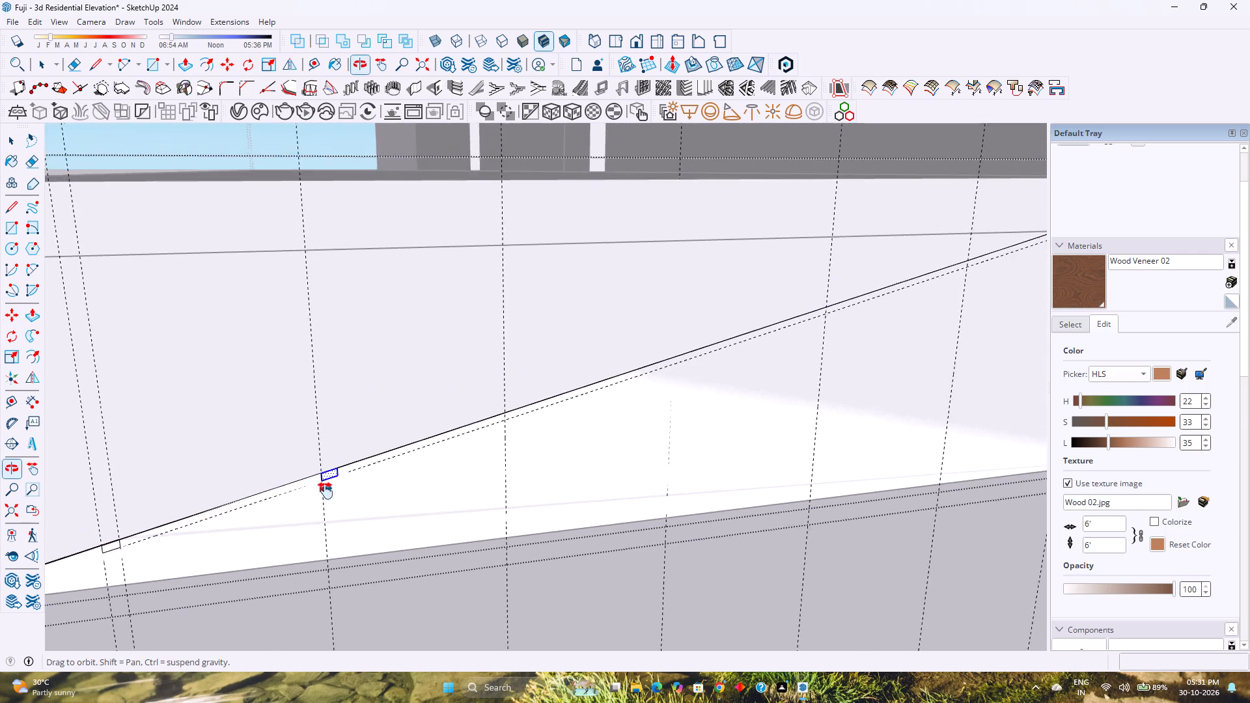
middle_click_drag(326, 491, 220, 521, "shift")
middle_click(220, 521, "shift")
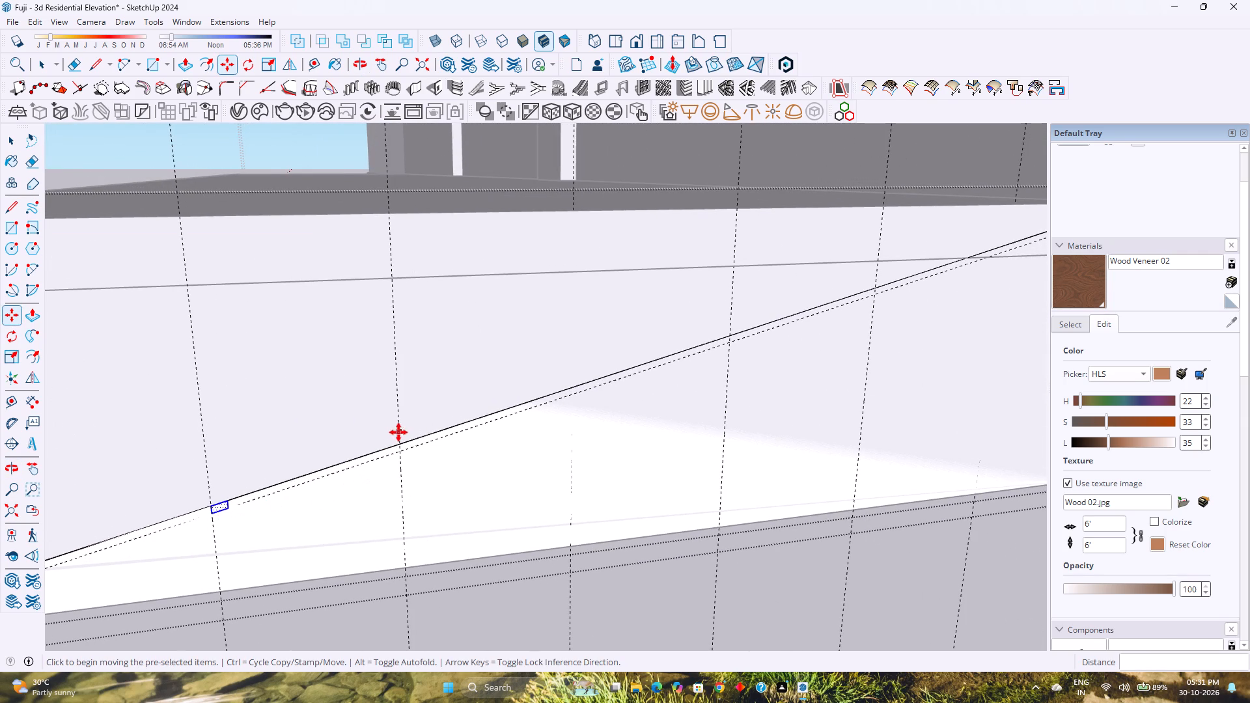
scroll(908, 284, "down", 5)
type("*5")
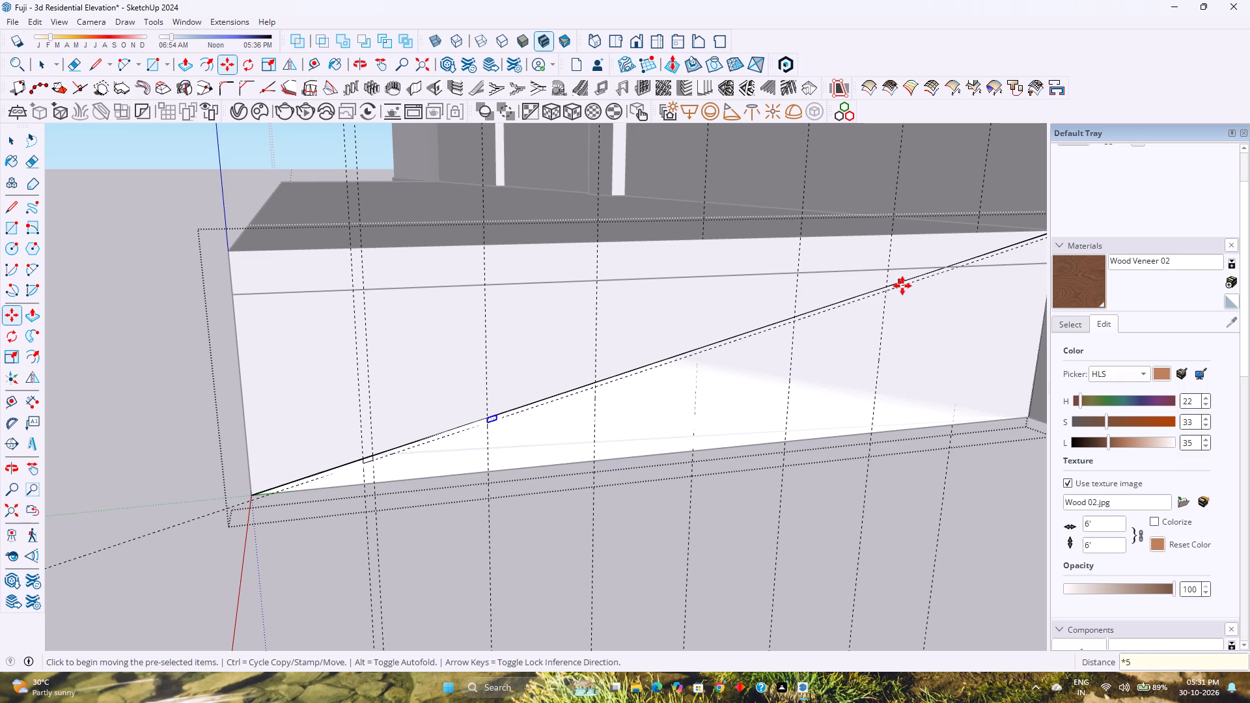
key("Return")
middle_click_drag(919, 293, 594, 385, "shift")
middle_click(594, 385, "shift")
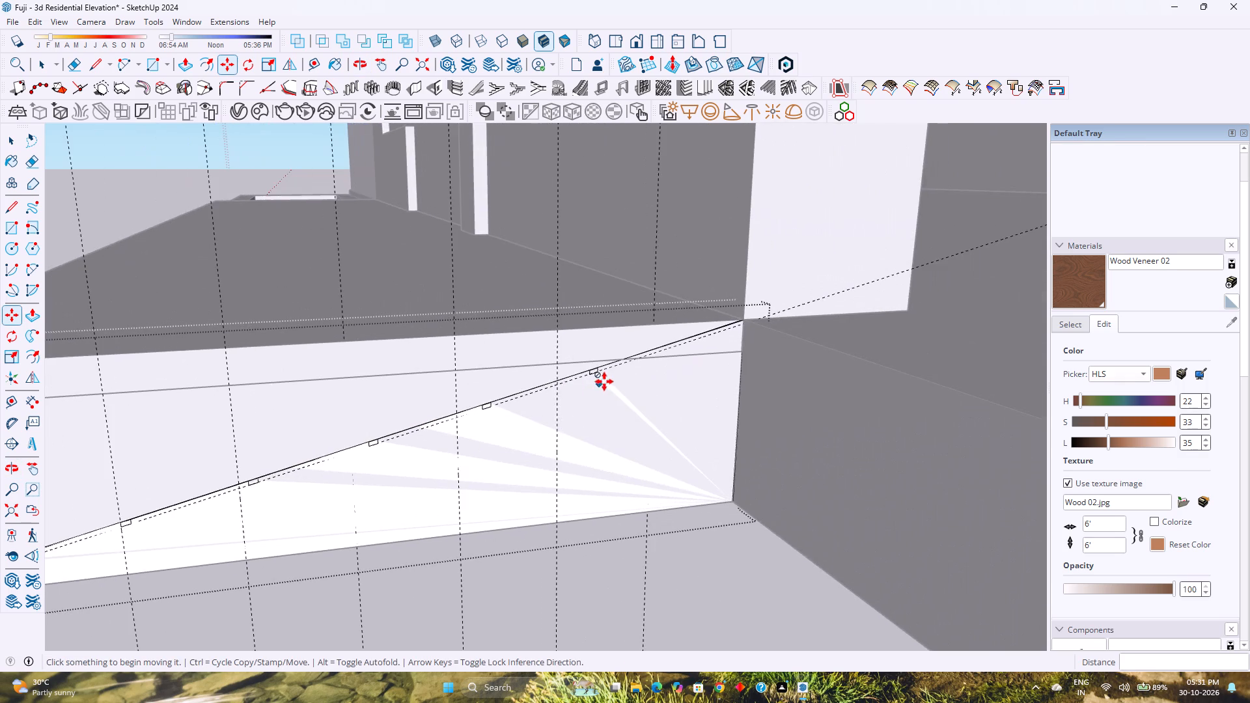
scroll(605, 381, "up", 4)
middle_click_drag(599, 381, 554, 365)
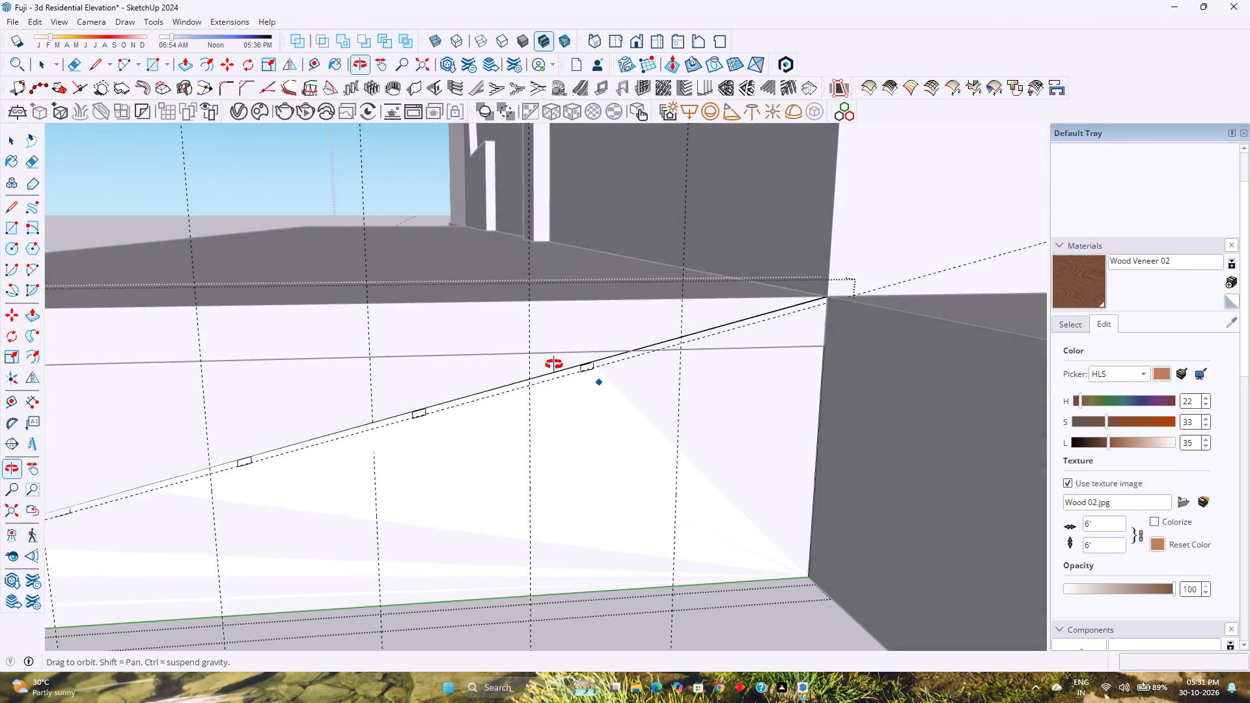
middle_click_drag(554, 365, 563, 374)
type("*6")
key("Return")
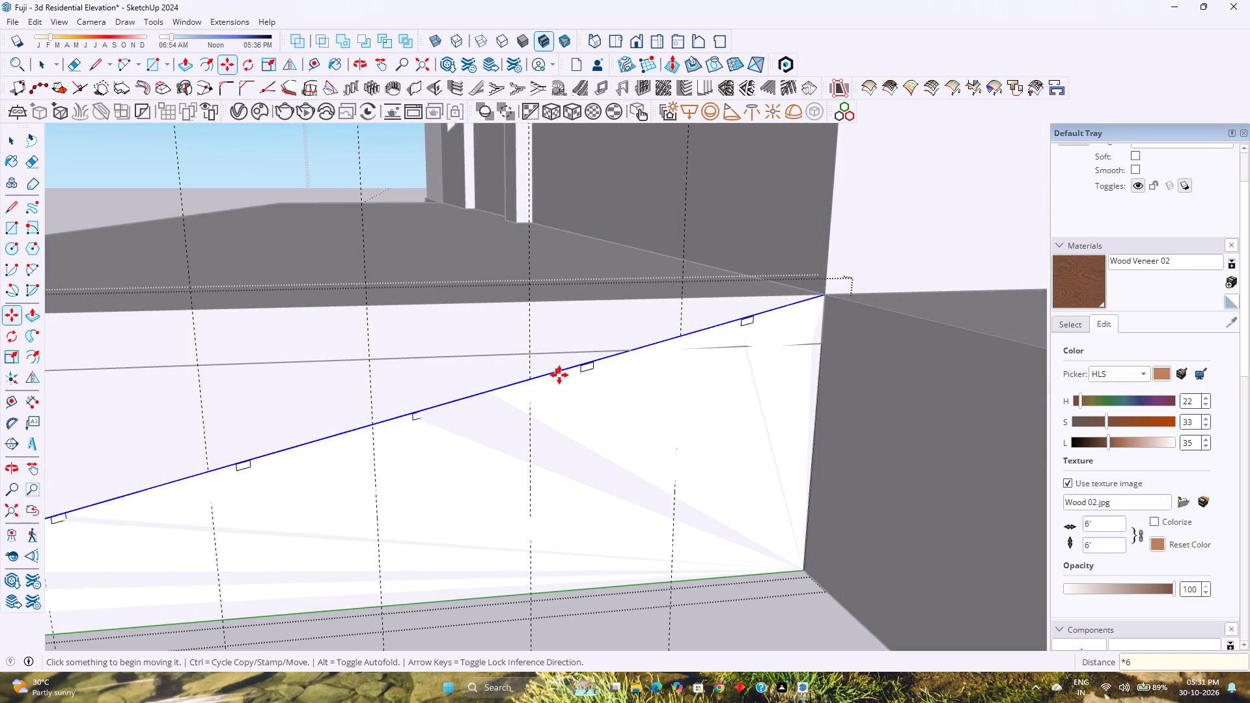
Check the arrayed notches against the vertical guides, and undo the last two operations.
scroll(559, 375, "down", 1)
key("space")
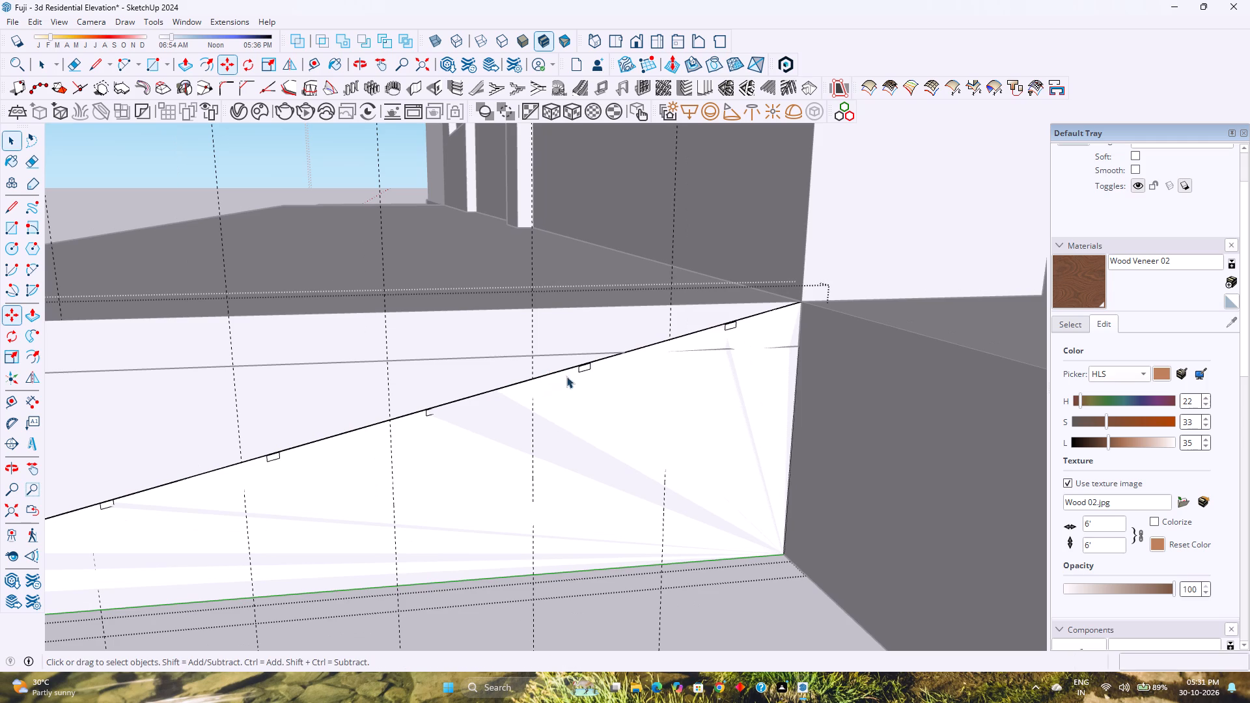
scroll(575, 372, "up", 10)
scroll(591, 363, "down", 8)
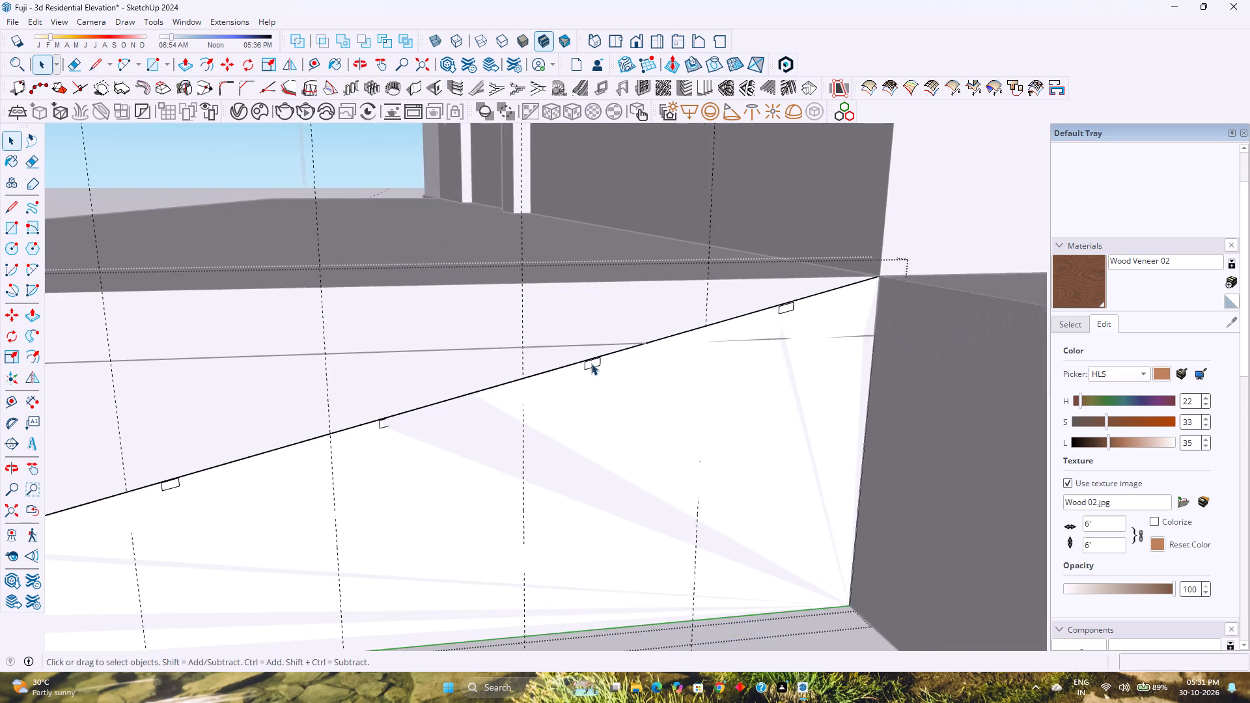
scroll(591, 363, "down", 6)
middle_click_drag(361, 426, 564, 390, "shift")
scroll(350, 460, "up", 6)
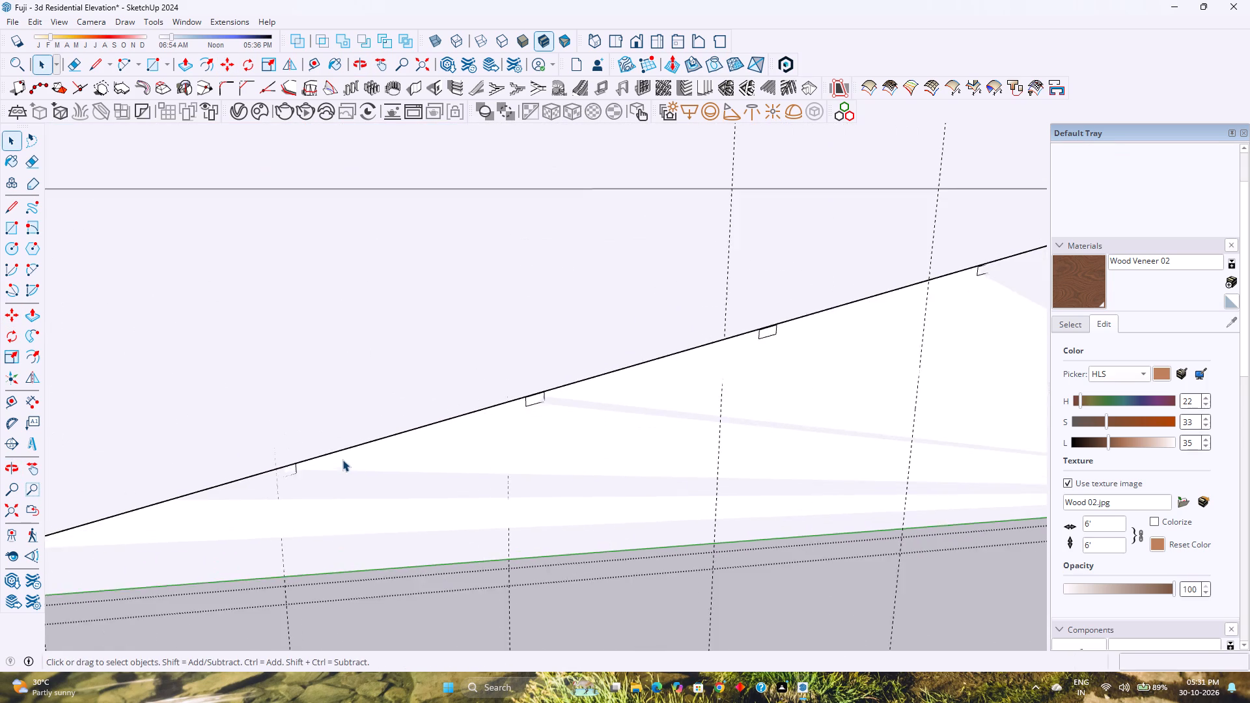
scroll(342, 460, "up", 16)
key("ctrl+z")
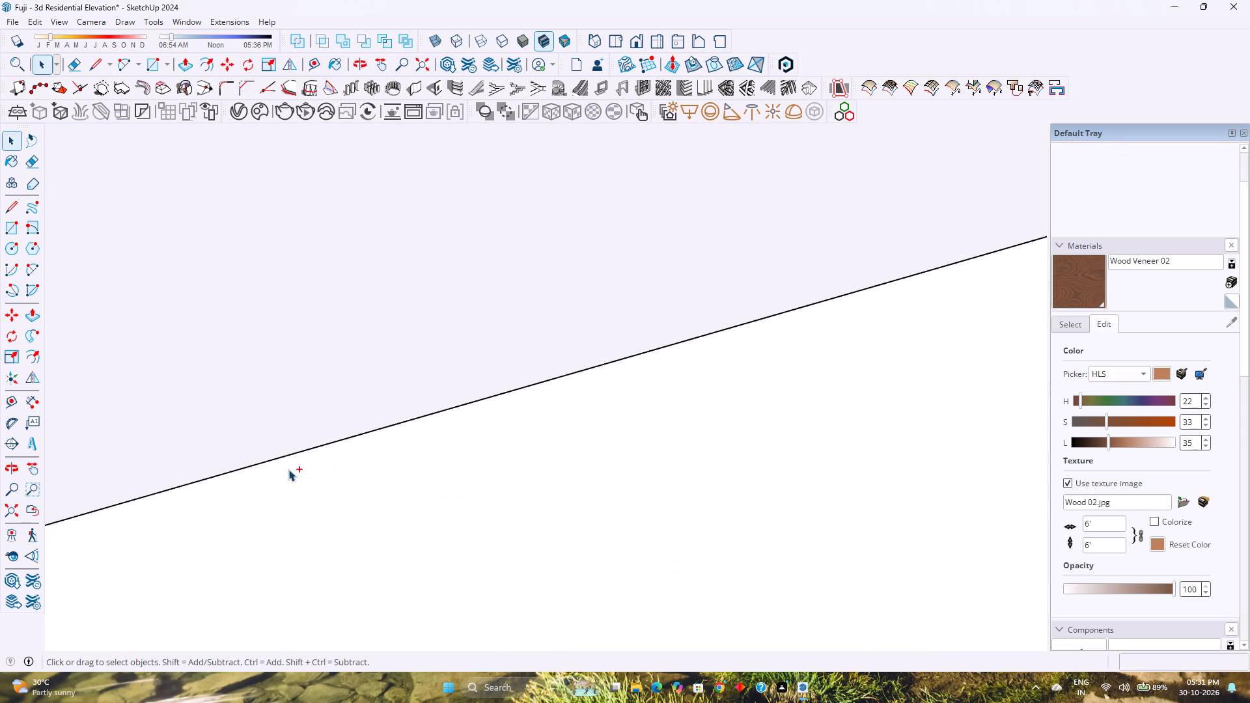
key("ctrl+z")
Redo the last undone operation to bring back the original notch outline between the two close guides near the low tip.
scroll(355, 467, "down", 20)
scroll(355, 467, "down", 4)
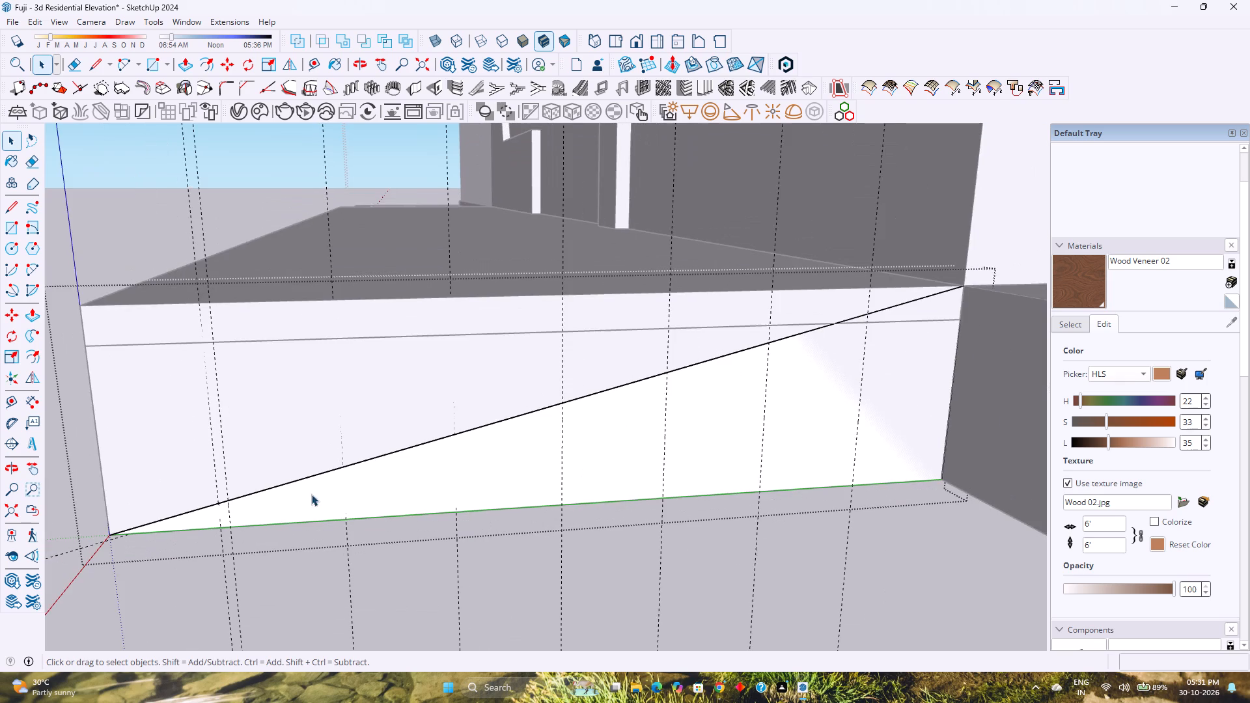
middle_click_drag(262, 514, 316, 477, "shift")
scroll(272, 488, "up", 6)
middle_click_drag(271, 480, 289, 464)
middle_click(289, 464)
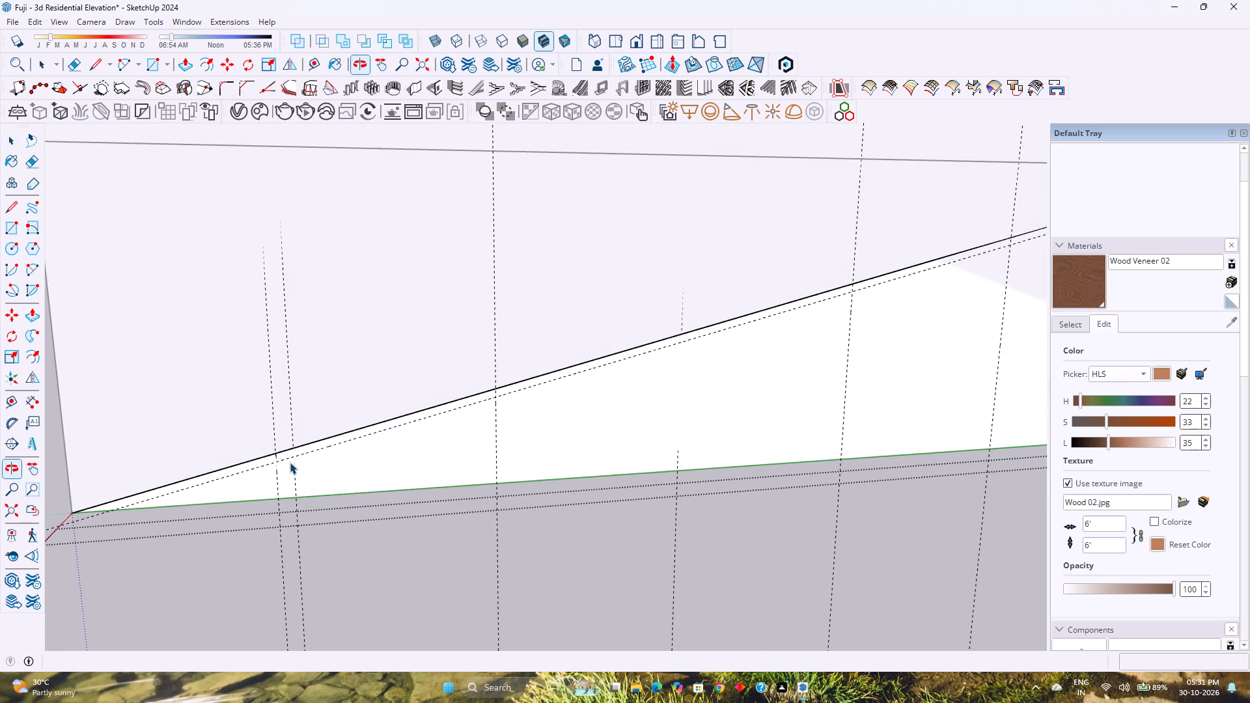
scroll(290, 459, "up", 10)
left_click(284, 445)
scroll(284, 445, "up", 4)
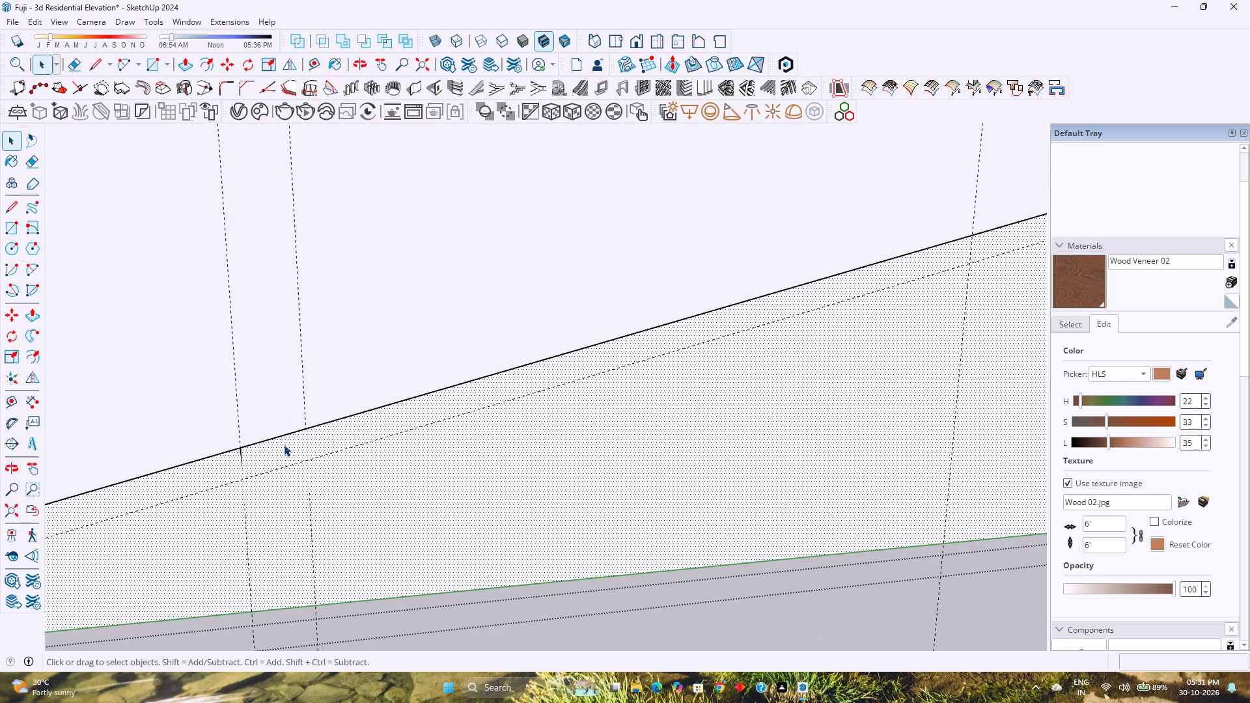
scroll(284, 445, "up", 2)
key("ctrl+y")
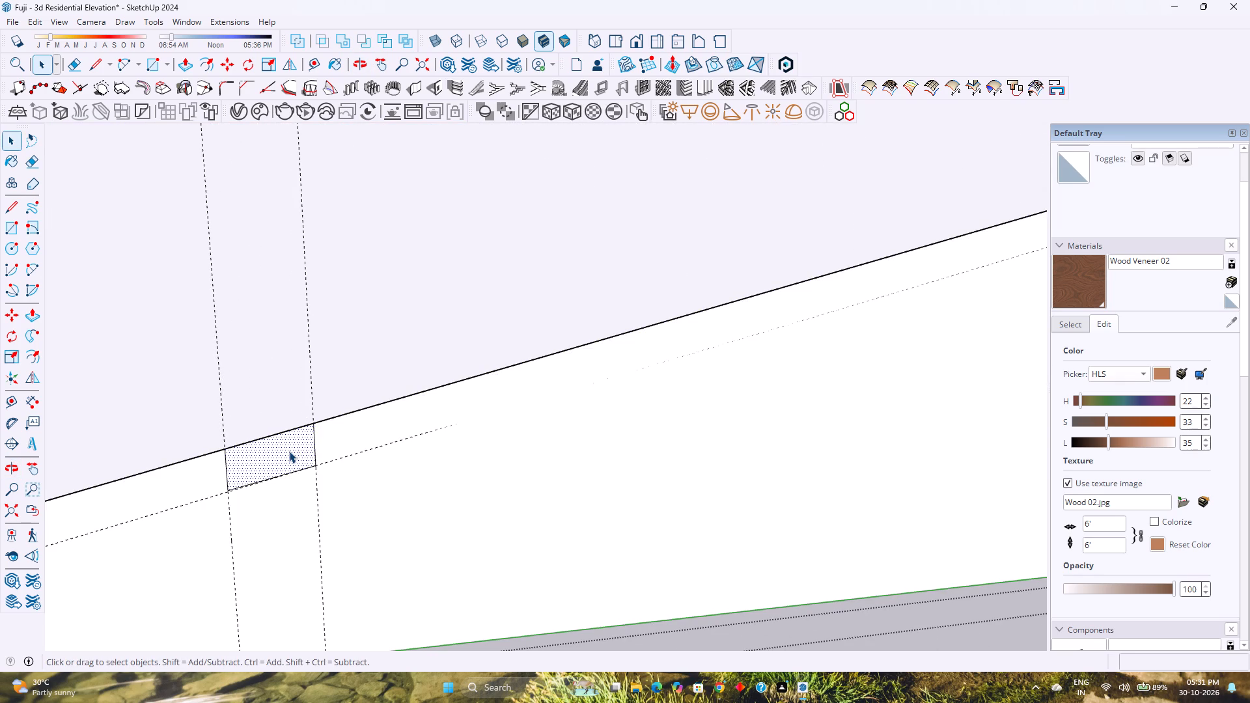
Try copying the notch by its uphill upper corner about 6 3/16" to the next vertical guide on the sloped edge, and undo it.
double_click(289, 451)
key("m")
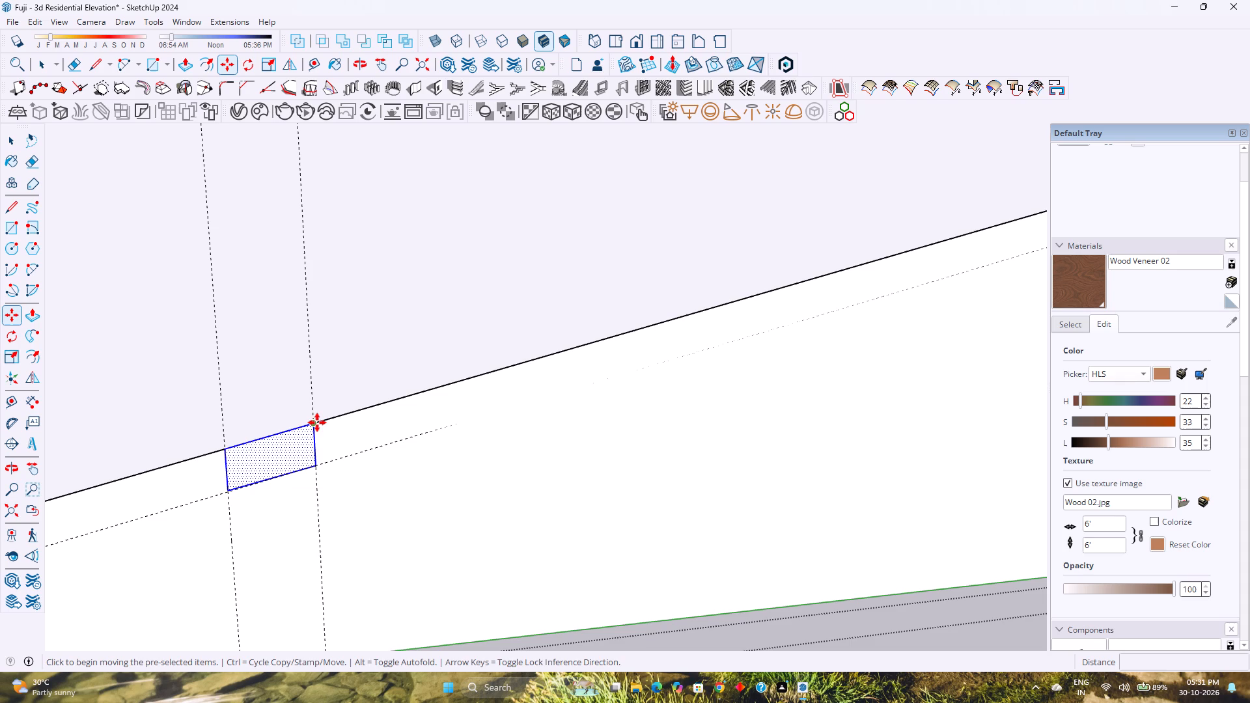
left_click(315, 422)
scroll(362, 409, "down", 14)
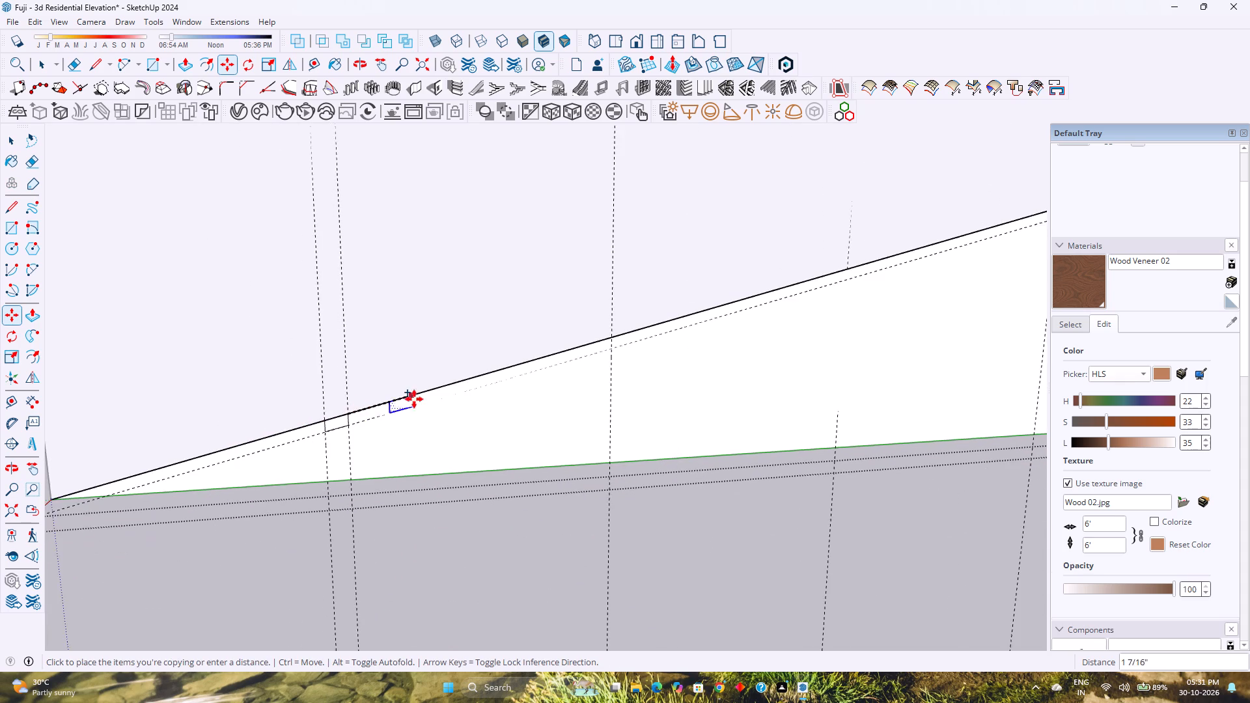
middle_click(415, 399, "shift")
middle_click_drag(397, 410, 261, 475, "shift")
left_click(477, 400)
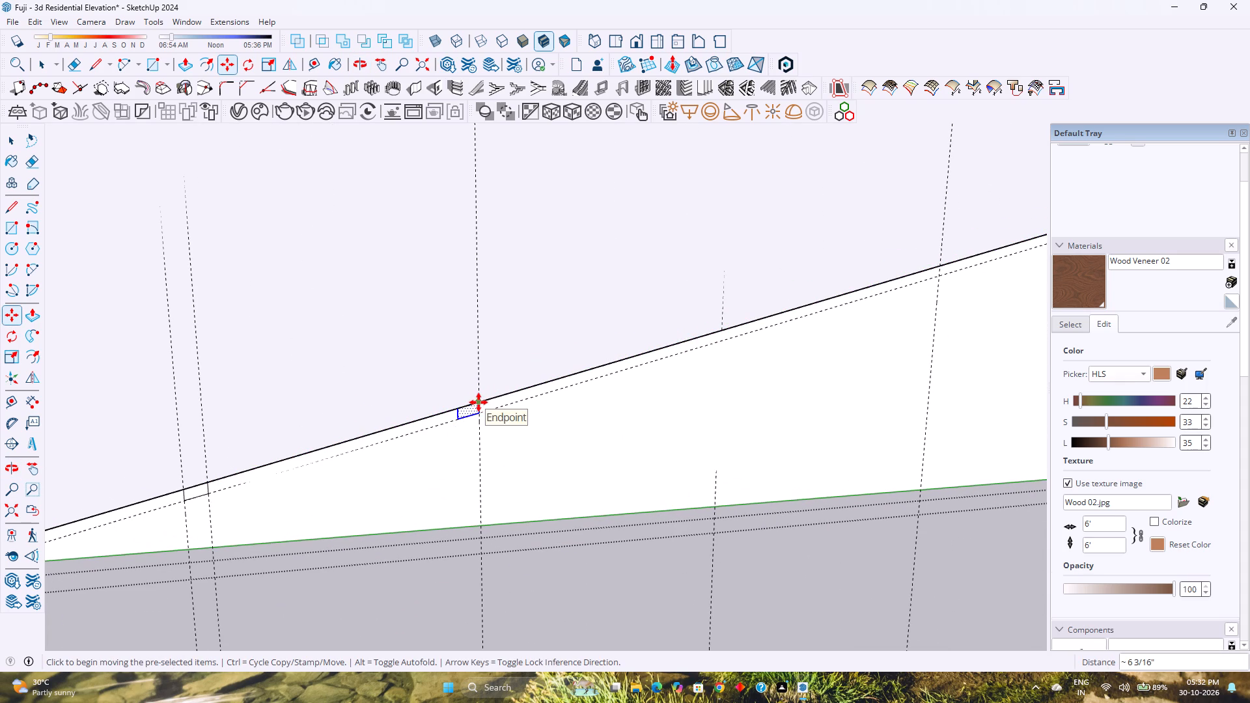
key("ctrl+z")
Copy the notch by its downhill upper corner about 6 11/16" along the sloped edge to the next vertical guide.
key("space")
double_click(199, 491)
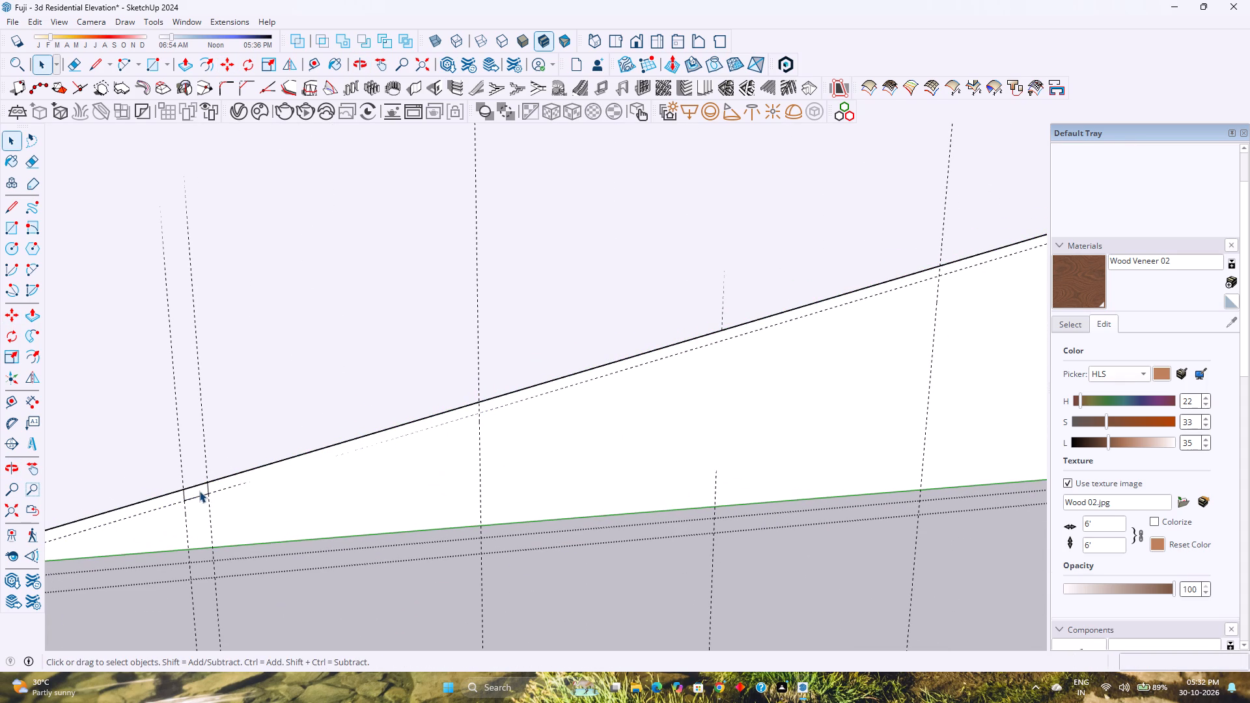
key("m")
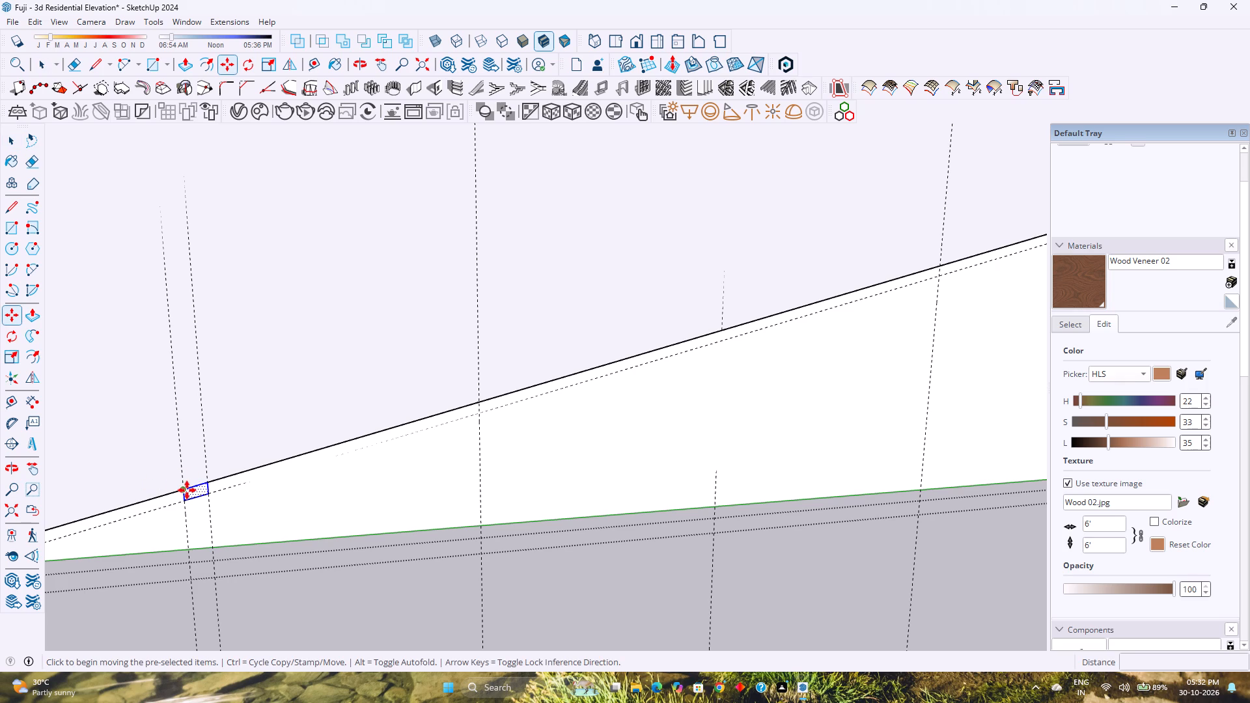
left_click(187, 490)
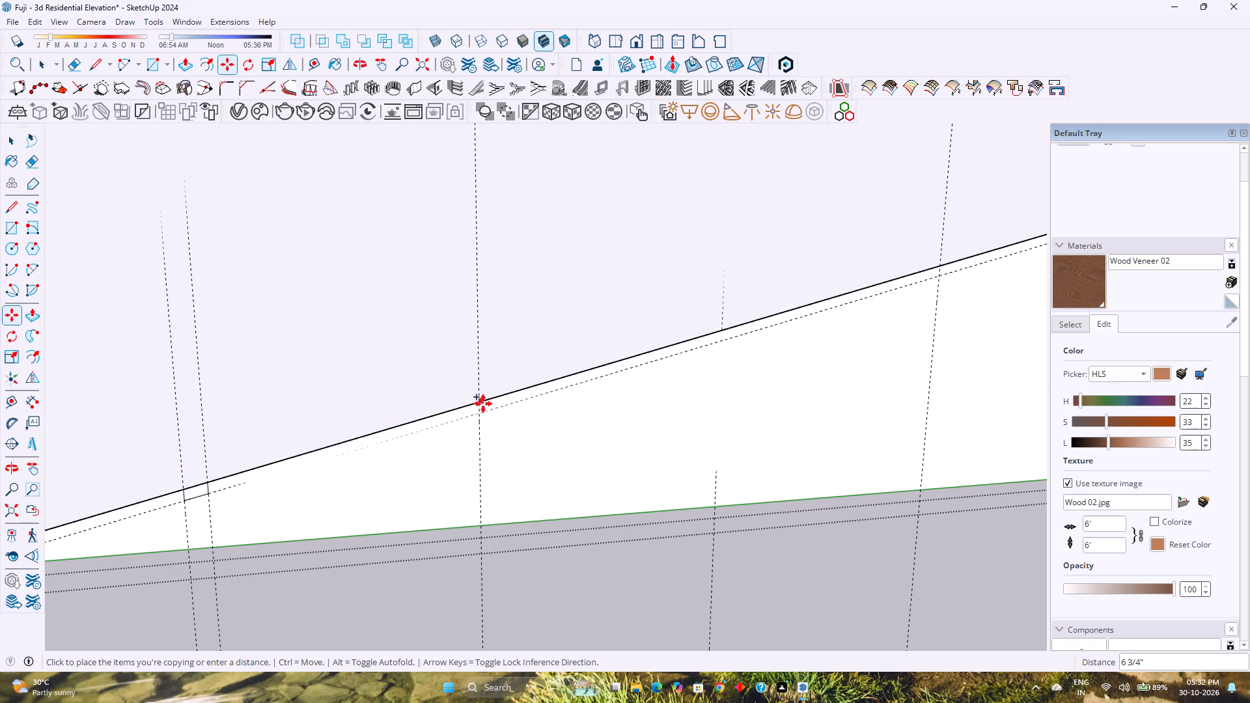
scroll(480, 404, "up", 4)
left_click(480, 404)
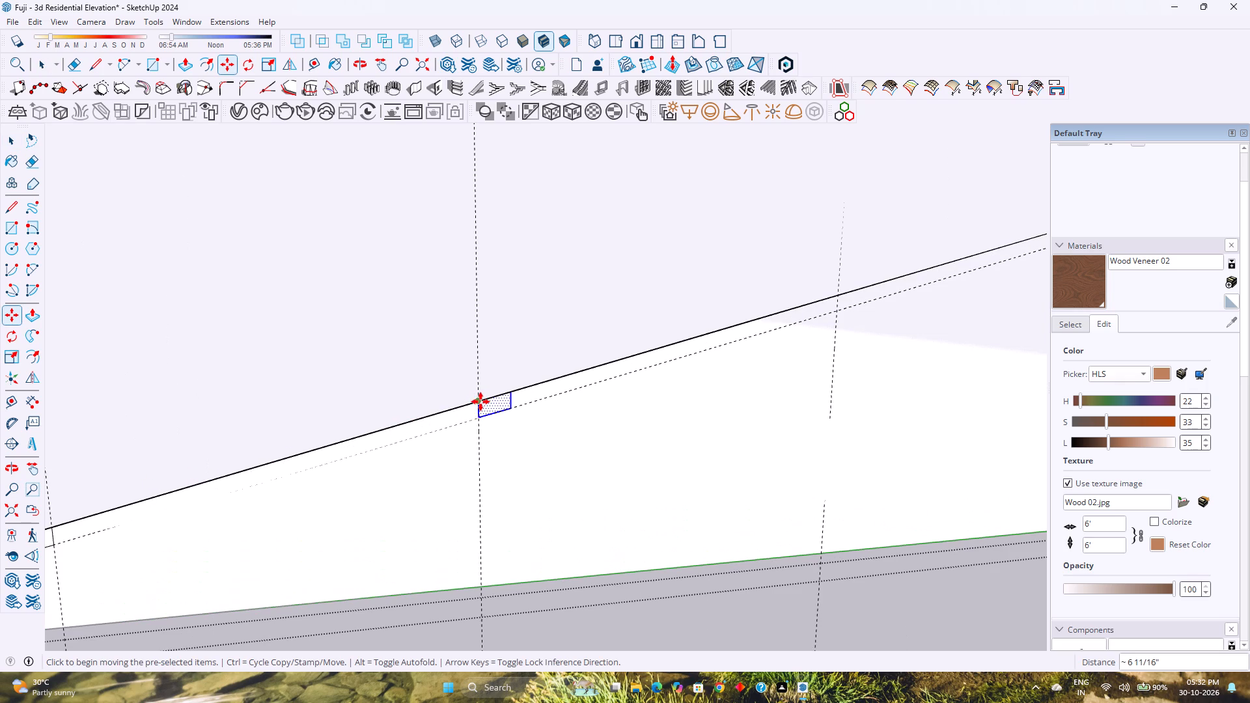
Copy the notch by its downhill upper corner up the sloped edge to the next three vertical guides, about 6 3/16" apart.
left_click(480, 402)
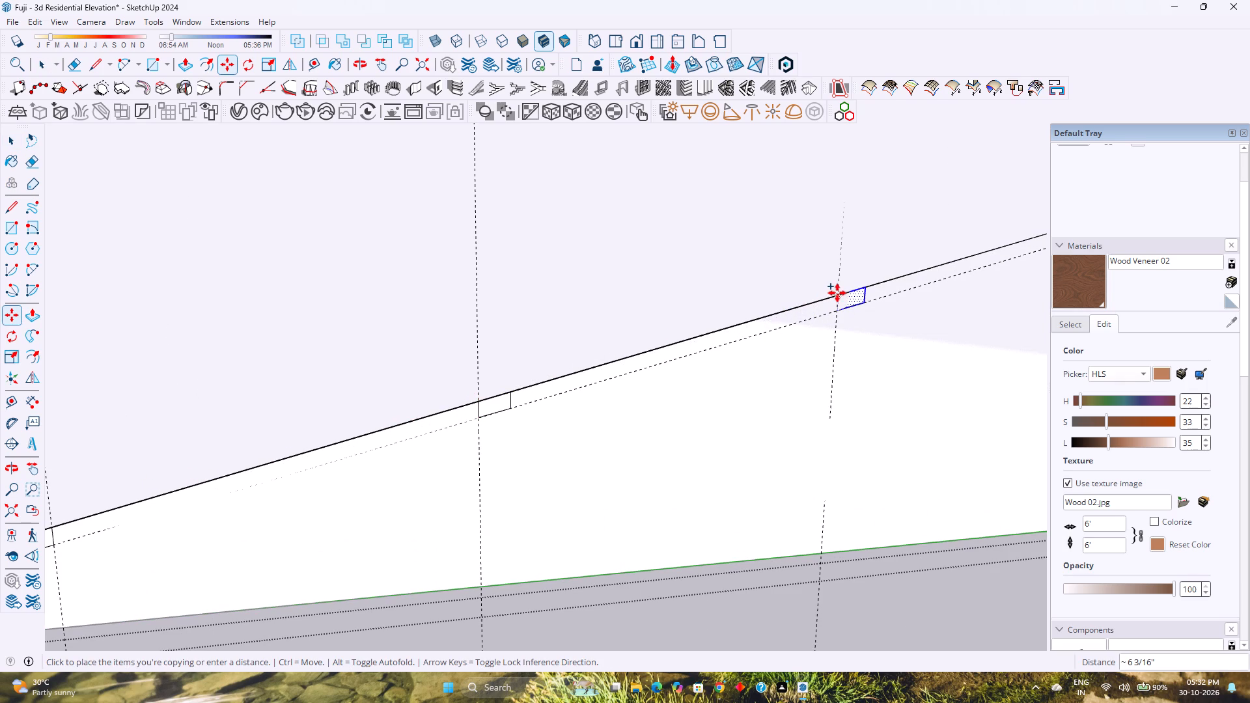
left_click(839, 293)
middle_click_drag(815, 309, 514, 484, "shift")
middle_click(504, 489, "shift")
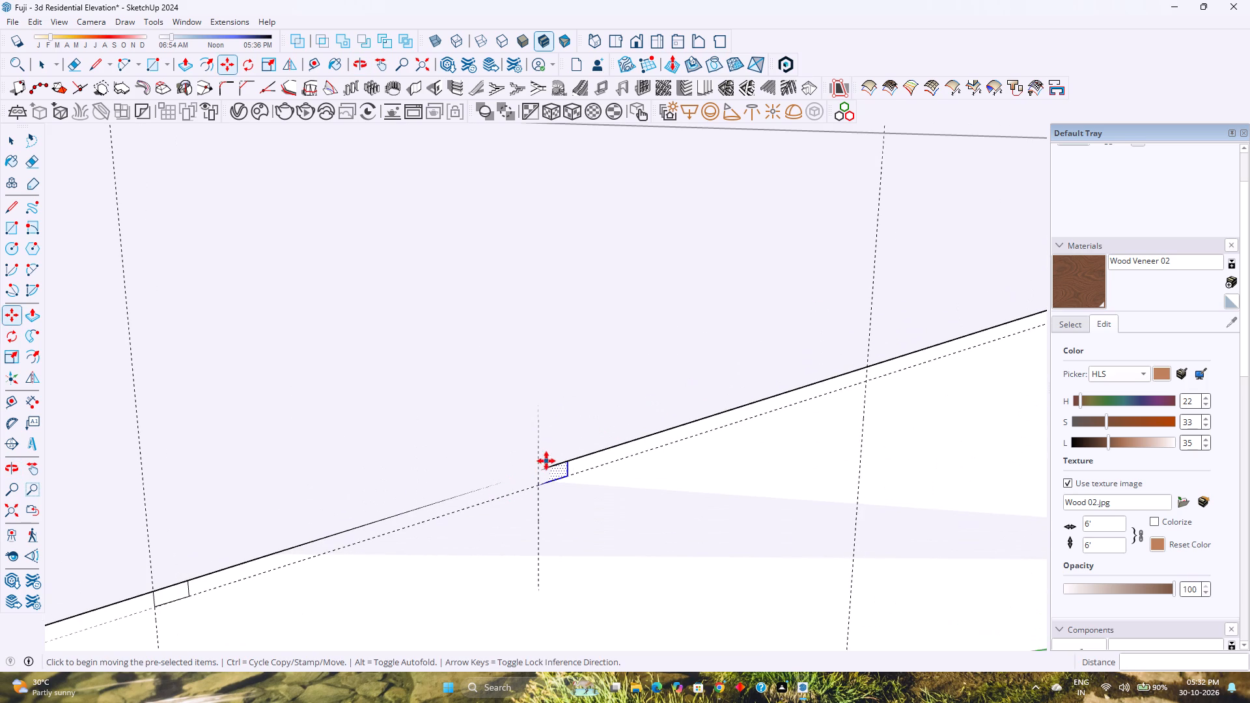
left_click(538, 468)
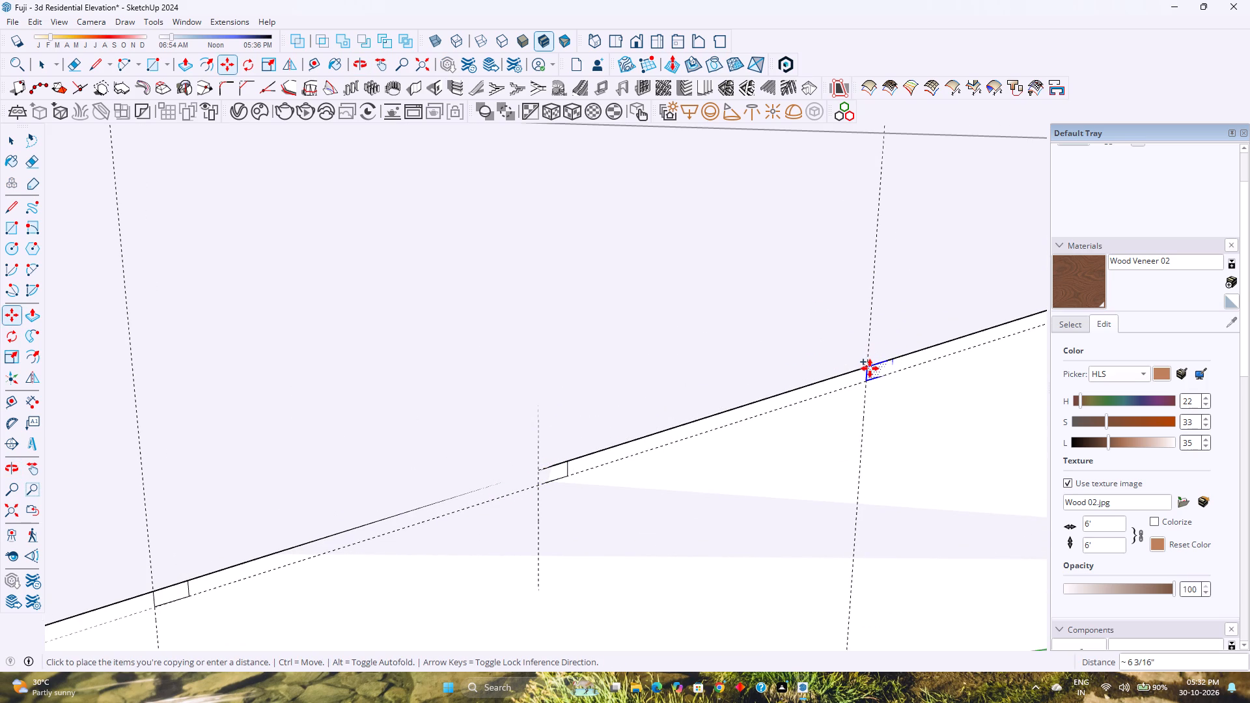
left_click(870, 368)
middle_click_drag(854, 379, 616, 473, "shift")
middle_click(615, 475, "shift")
left_click(627, 462)
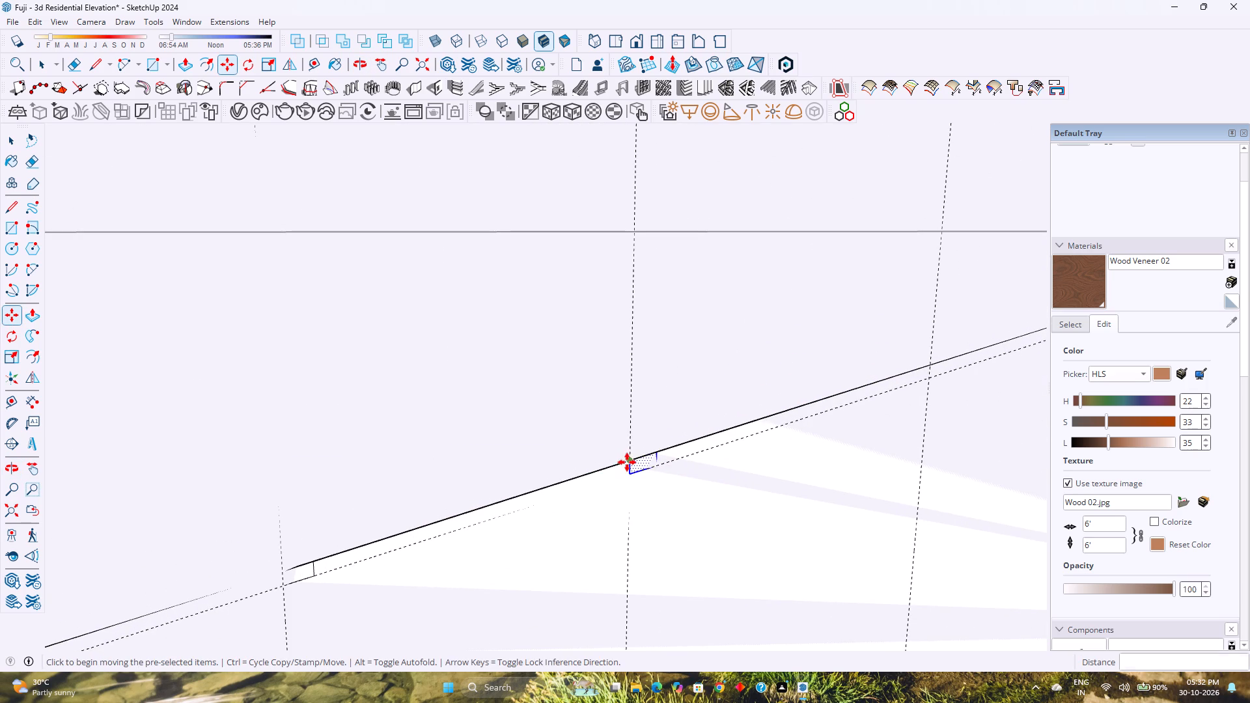
left_click(932, 366)
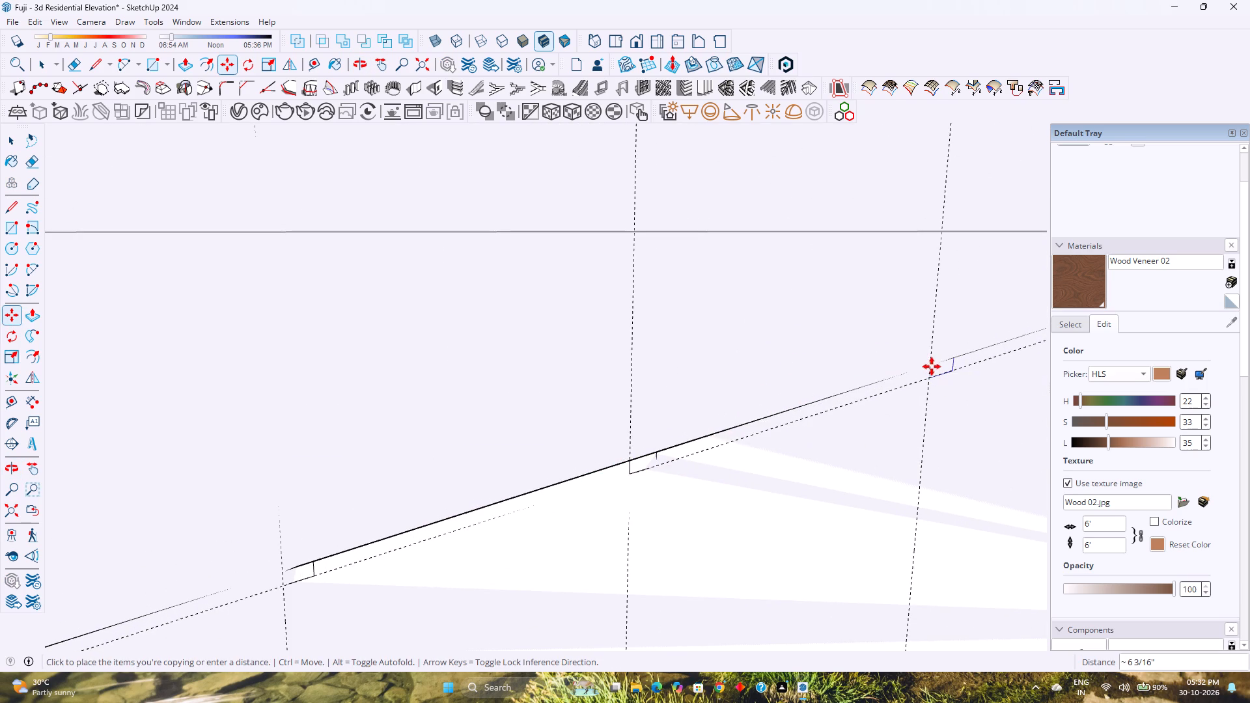
Copy the notch by its downhill upper corner to each of the last two vertical guides near the top of the slope.
middle_click_drag(911, 377, 490, 534, "shift")
middle_click(490, 534, "shift")
left_click(514, 521)
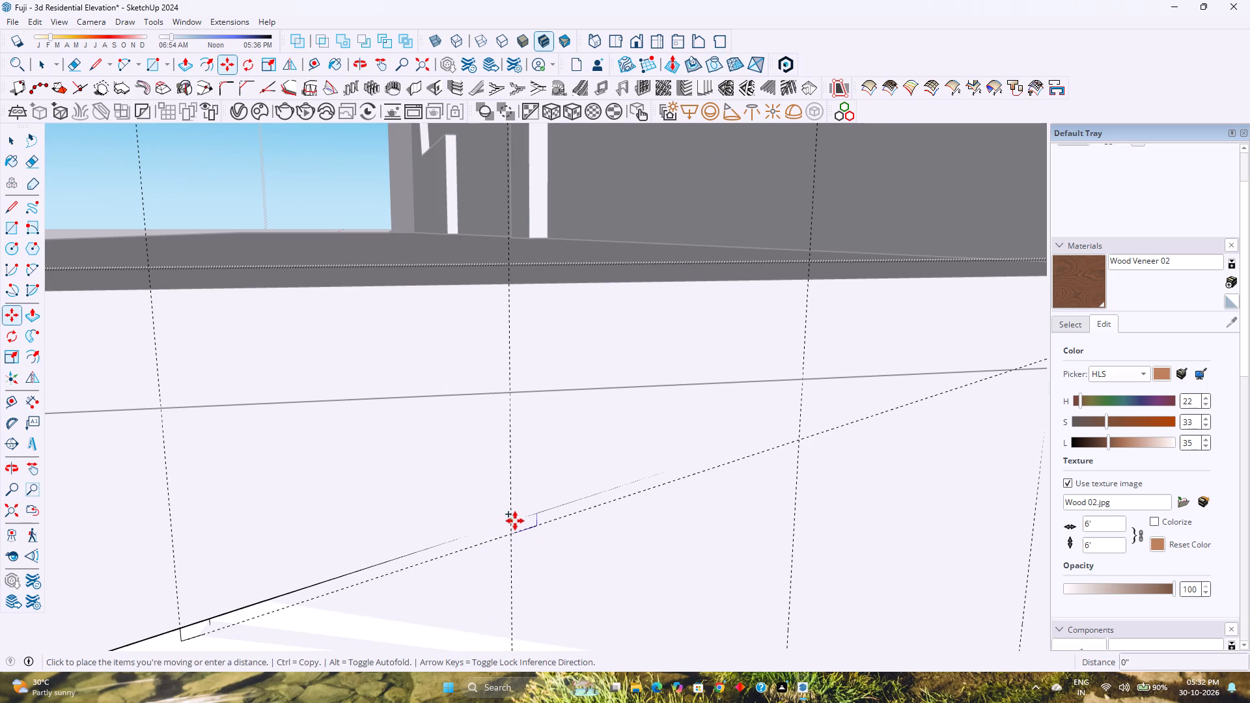
left_click(800, 429)
middle_click_drag(799, 429, 734, 459, "shift")
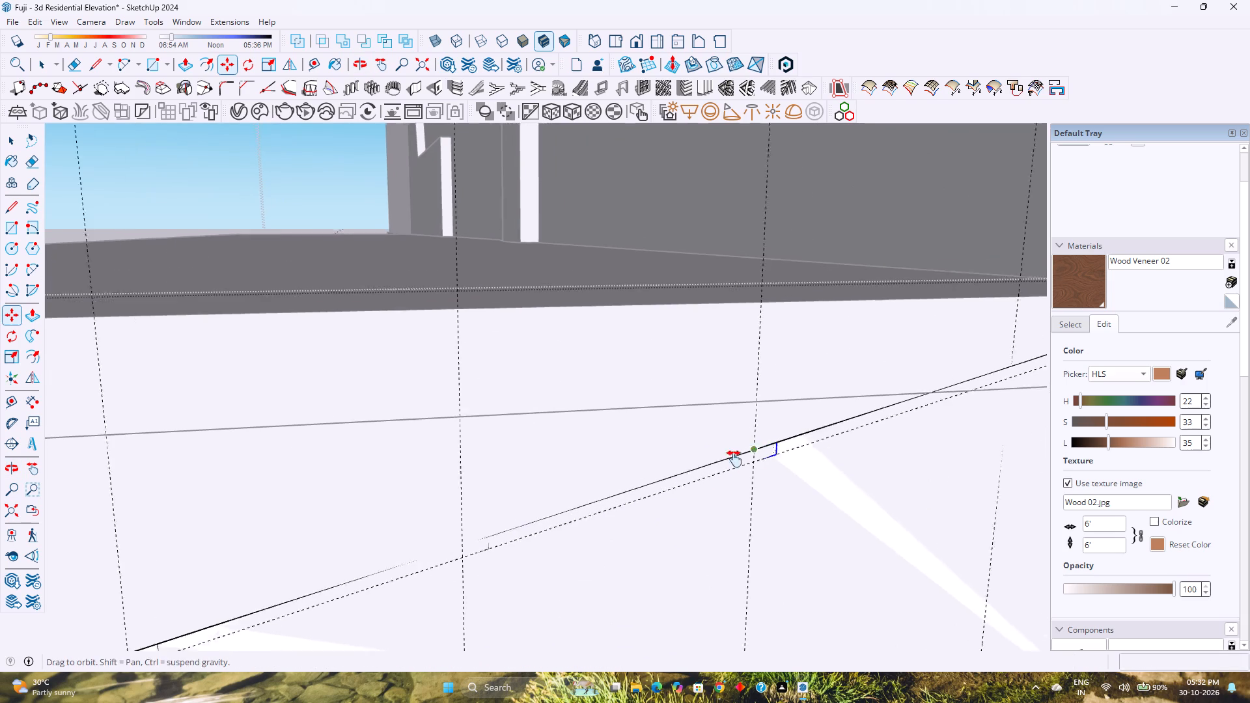
middle_click_drag(734, 459, 636, 503, "shift")
middle_click(633, 504, "shift")
left_click(637, 501)
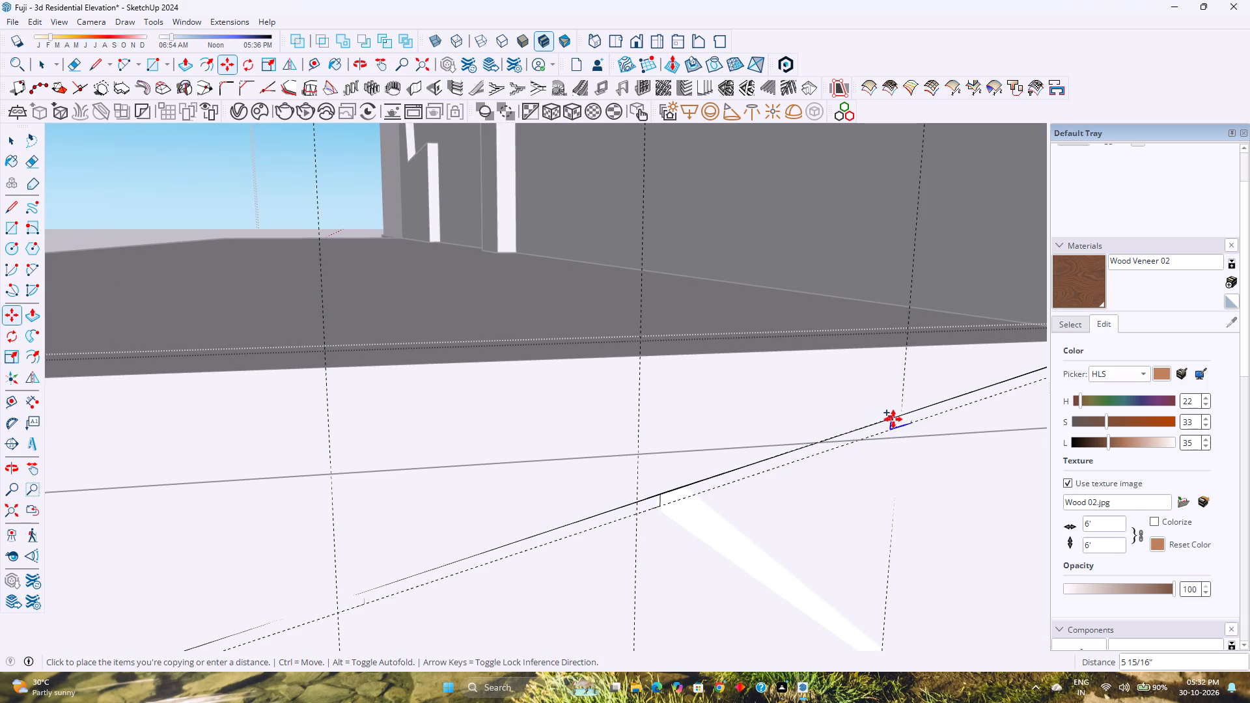
left_click(903, 416)
middle_click_drag(868, 437, 520, 529, "shift")
middle_click(520, 529, "shift")
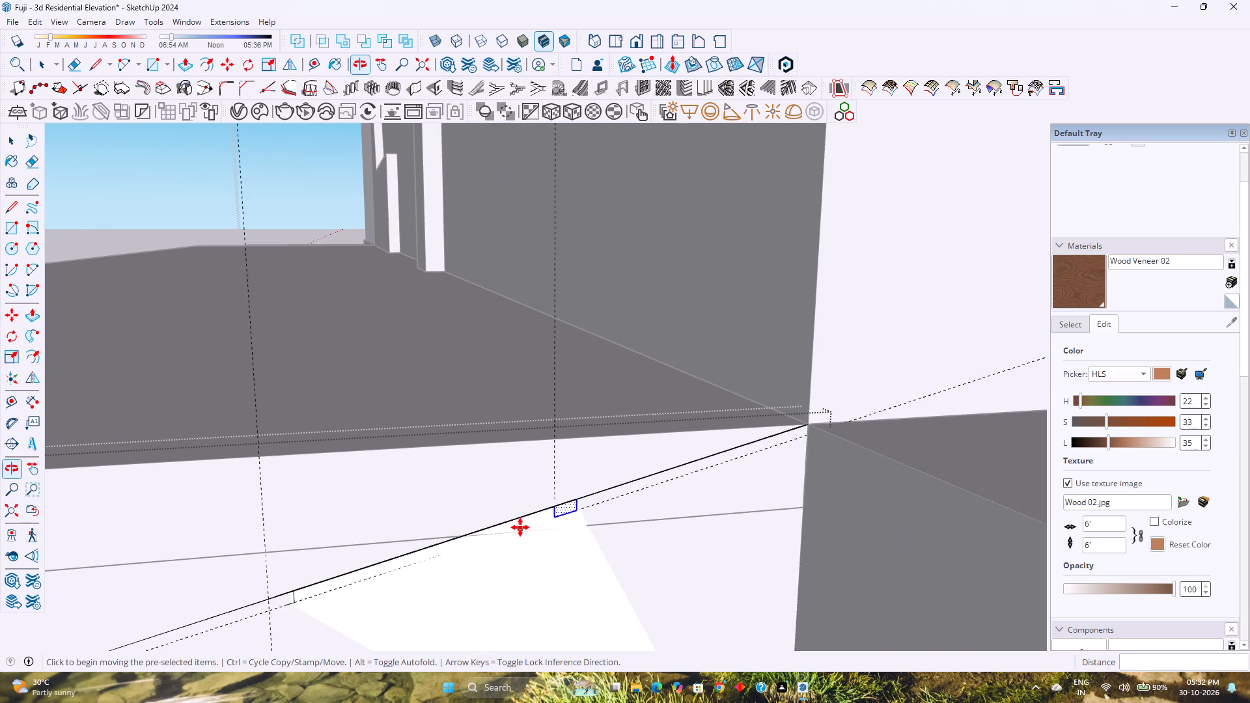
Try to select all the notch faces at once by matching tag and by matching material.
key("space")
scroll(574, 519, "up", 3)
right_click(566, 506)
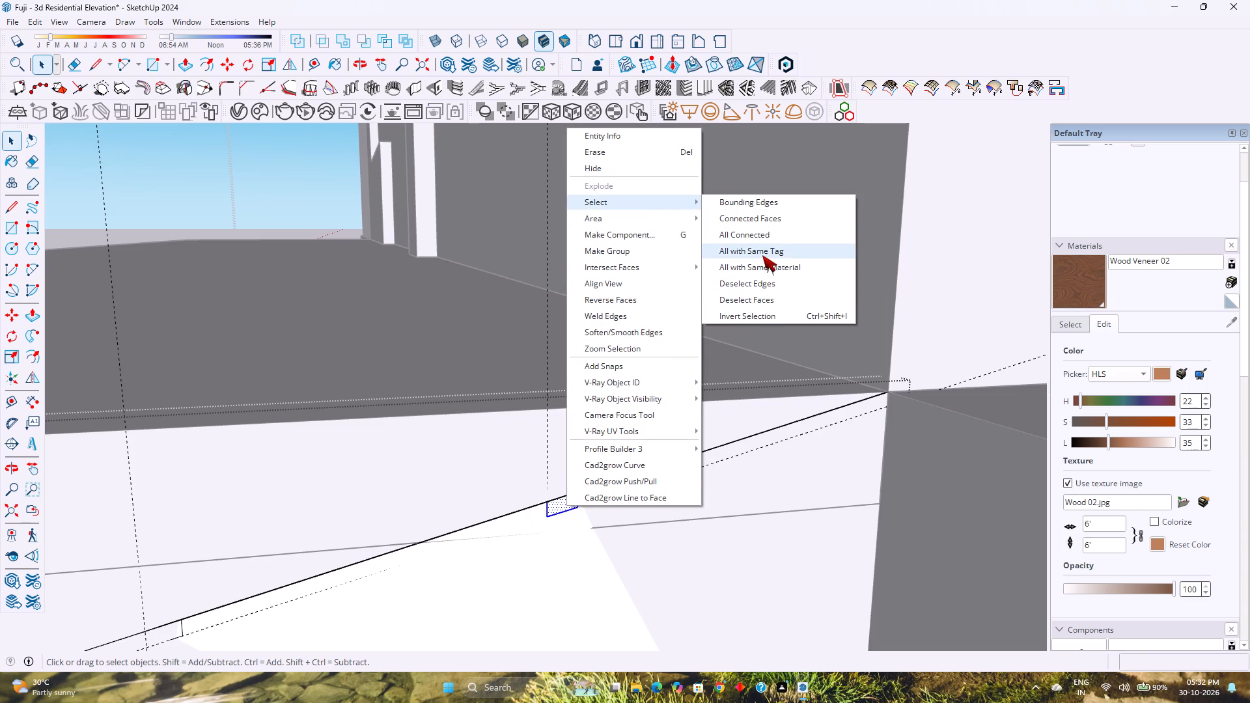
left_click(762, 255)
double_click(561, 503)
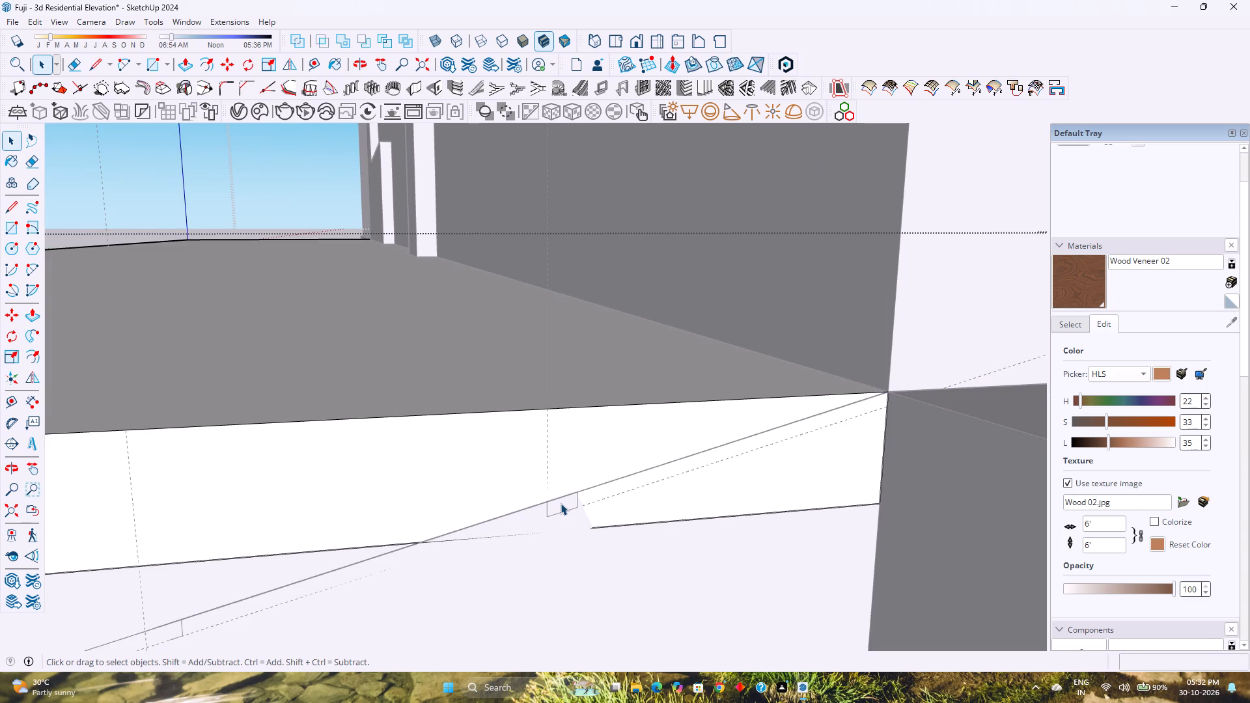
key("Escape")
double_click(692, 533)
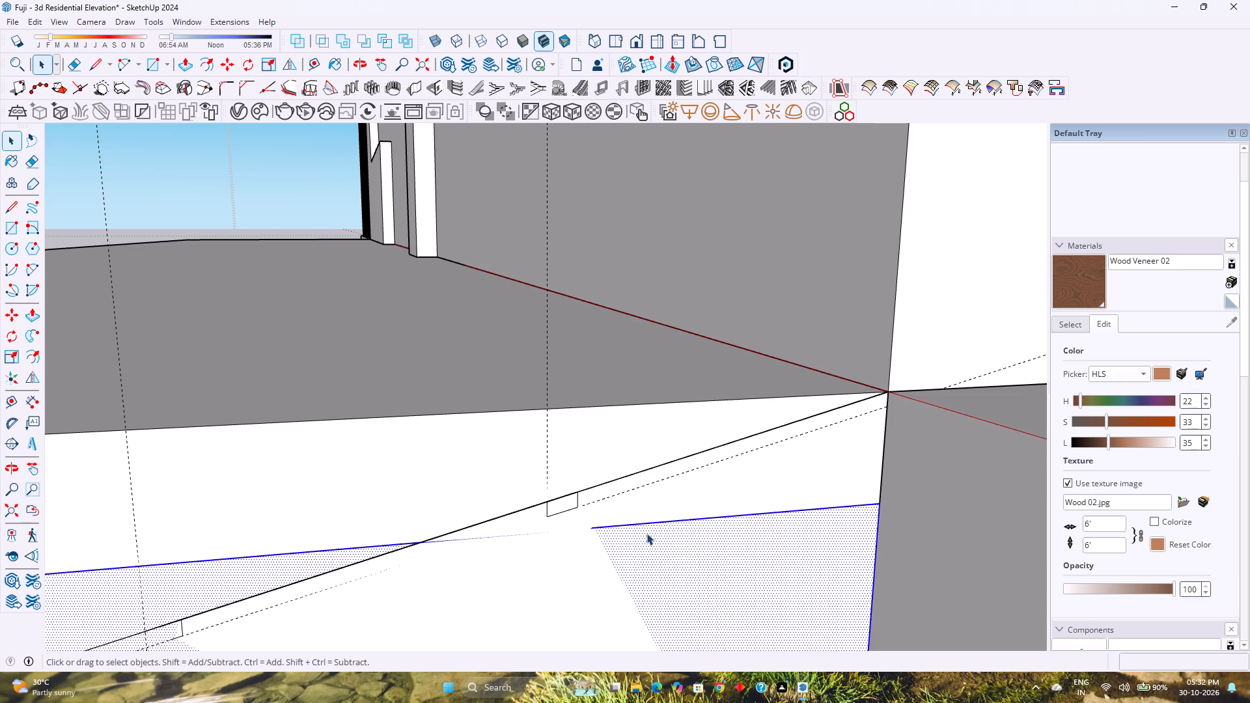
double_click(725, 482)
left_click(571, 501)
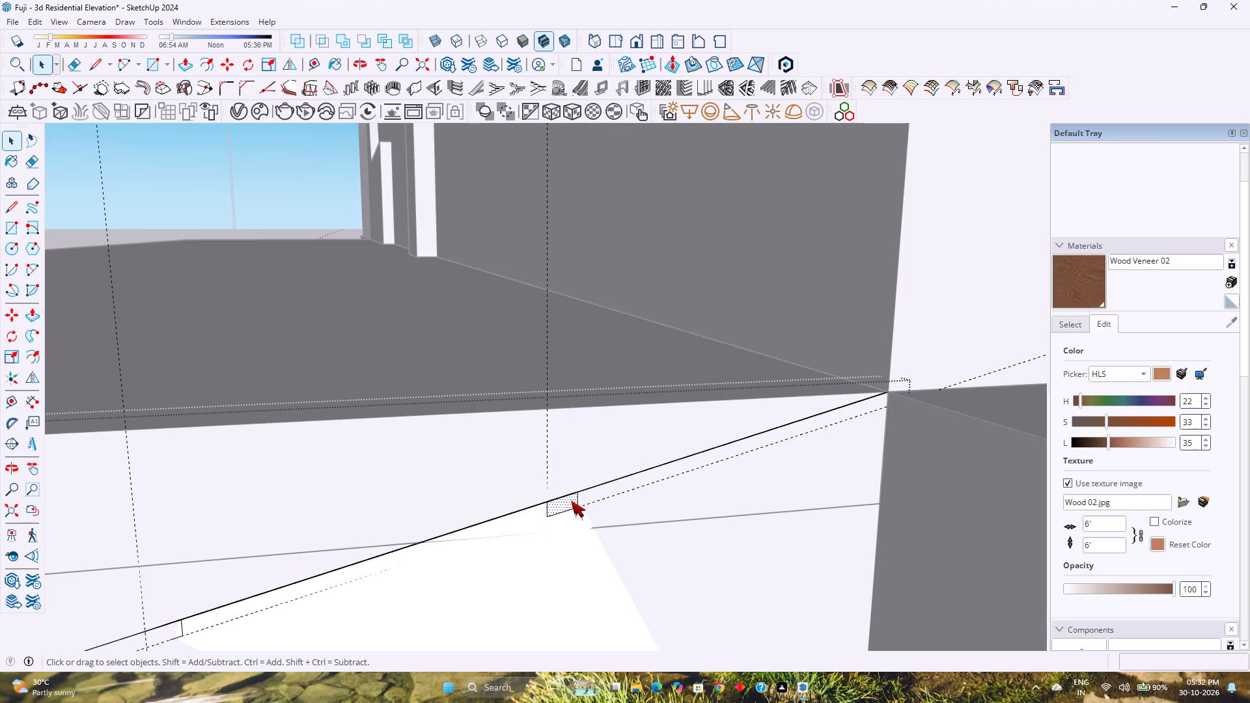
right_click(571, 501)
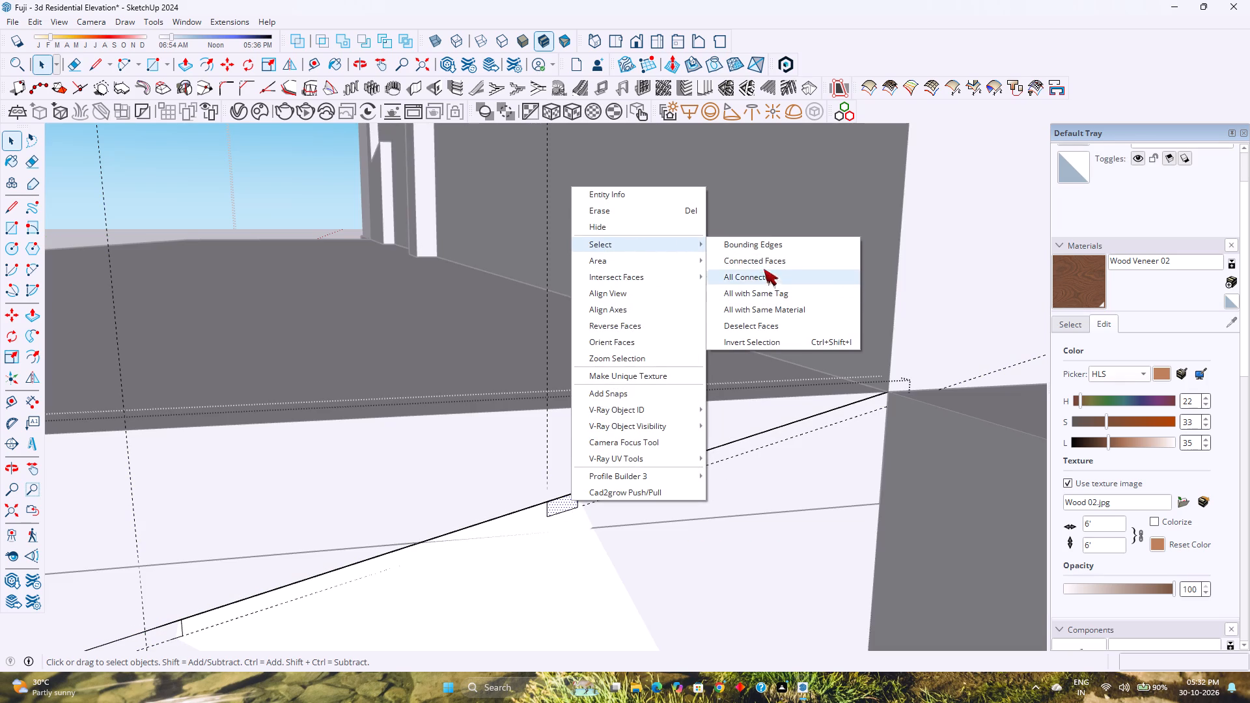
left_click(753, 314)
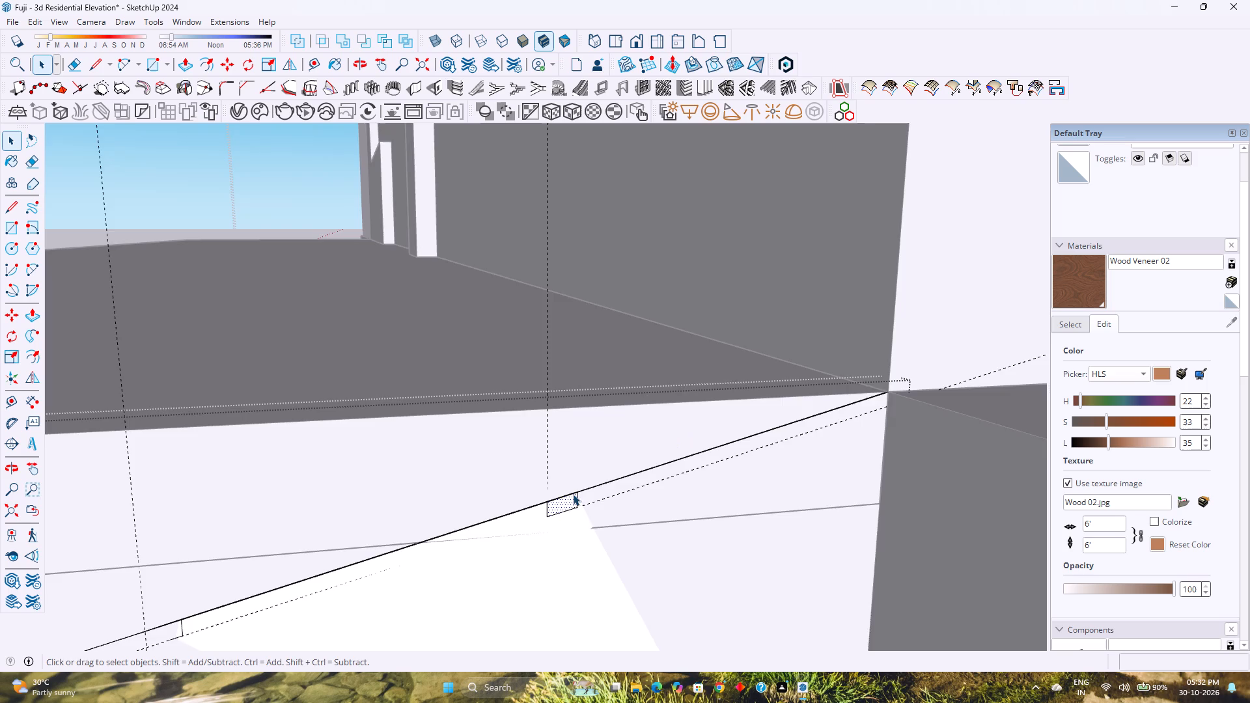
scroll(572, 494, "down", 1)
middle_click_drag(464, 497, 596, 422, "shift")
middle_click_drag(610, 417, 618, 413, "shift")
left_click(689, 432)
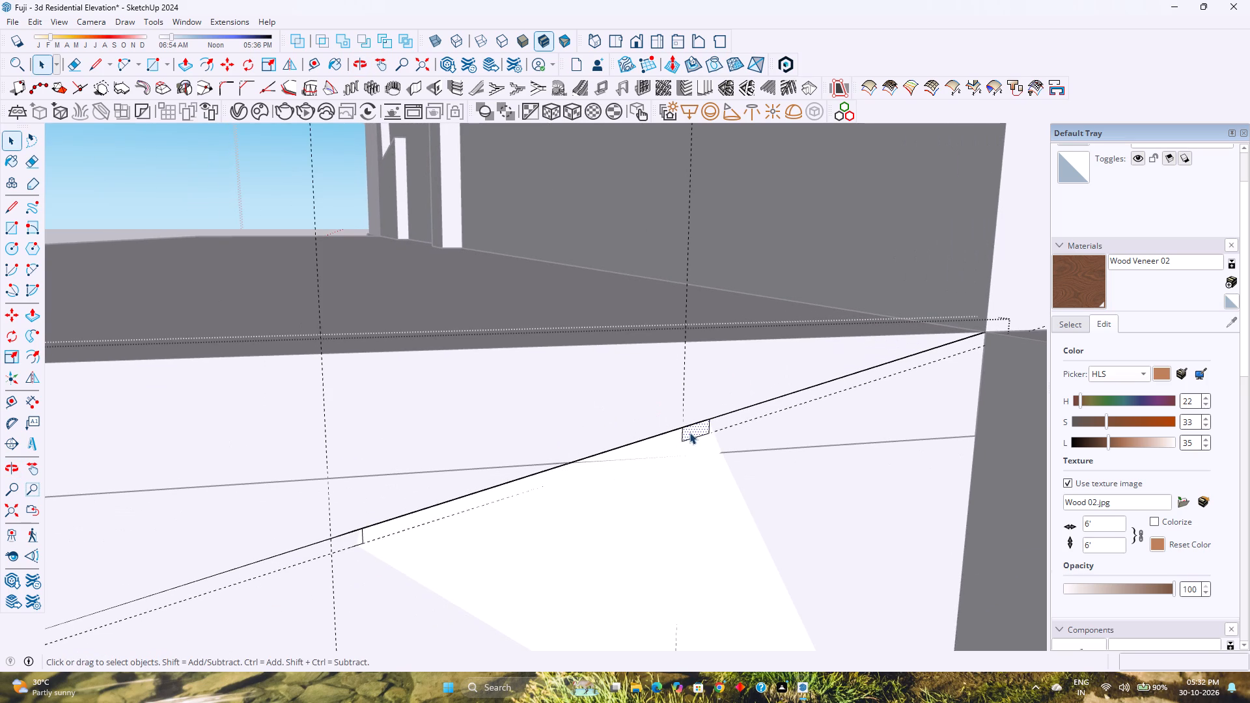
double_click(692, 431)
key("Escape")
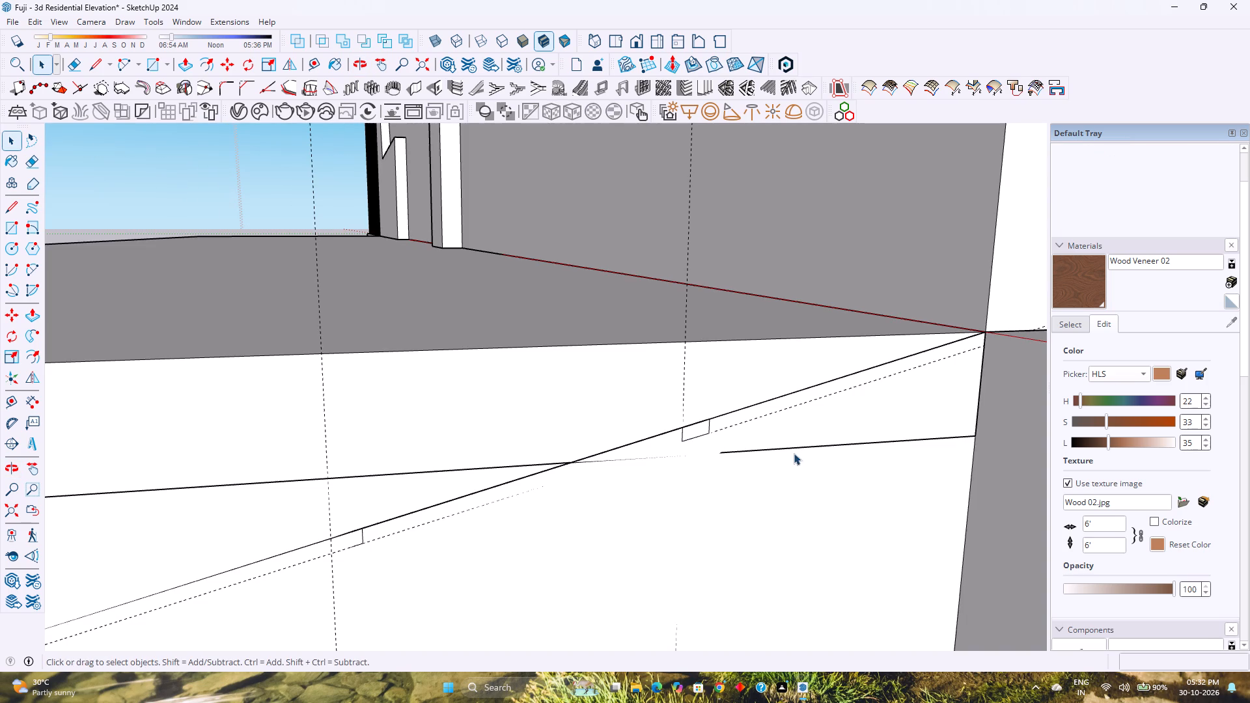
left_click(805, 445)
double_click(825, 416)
Delete the uppermost notch's face and top edge segment, and the top edge segment of the next notch downhill.
left_click(697, 430)
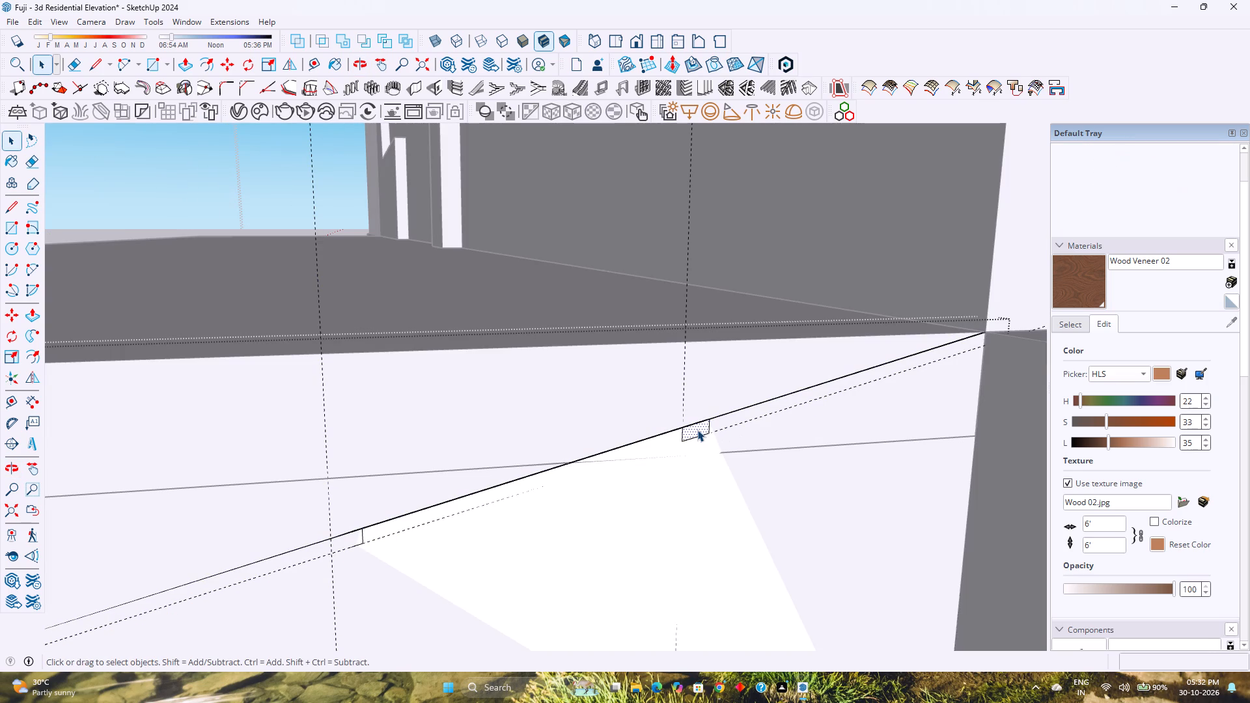
key("Delete")
left_click(699, 422)
key("Delete")
left_click(348, 532)
key("Delete")
Erase the sloped edge segments across the third and fourth notches from the top to open them.
scroll(348, 531, "down", 3)
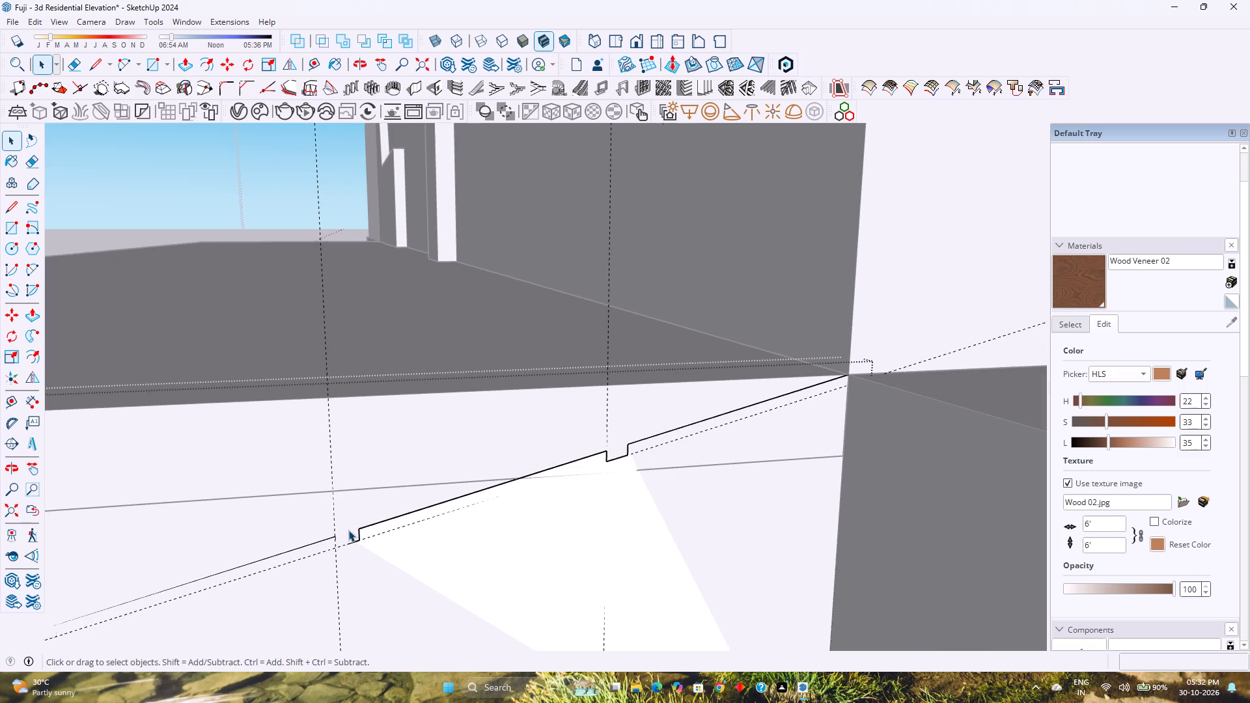
middle_click_drag(324, 529, 509, 424, "shift")
middle_click(527, 415, "shift")
middle_click_drag(126, 544, 376, 442, "shift")
scroll(483, 424, "up", 5)
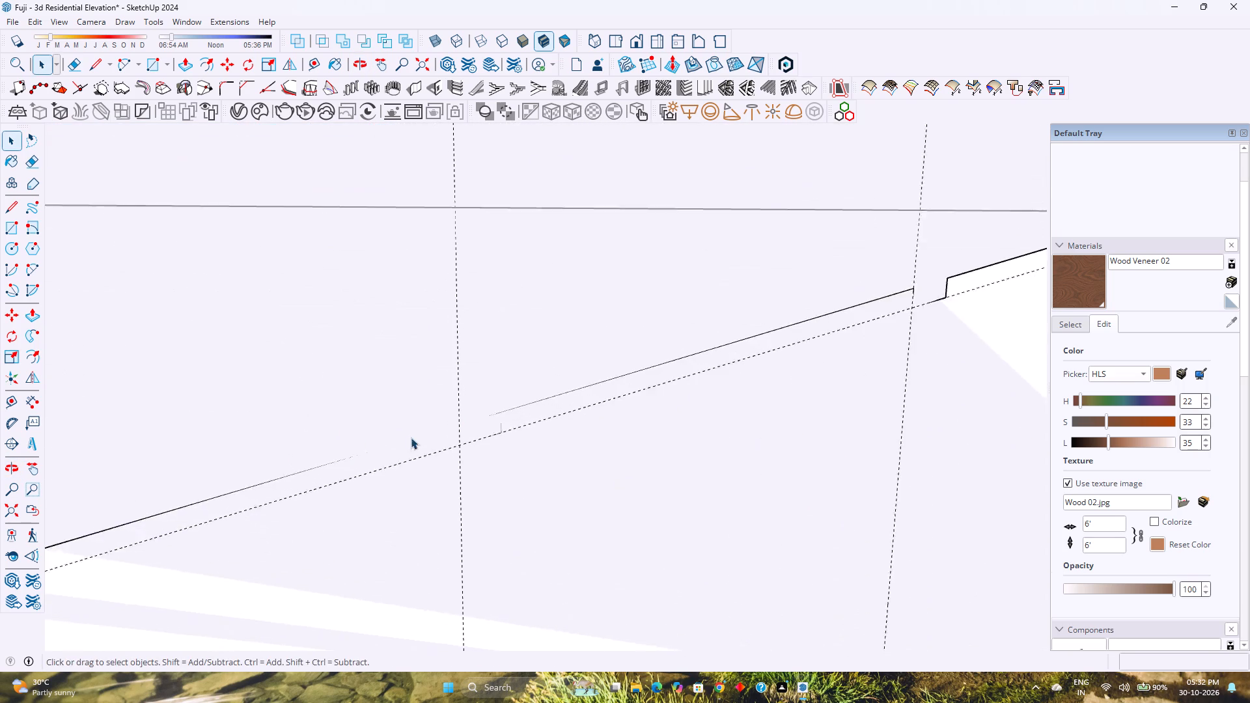
middle_click_drag(411, 437, 465, 417)
key("e")
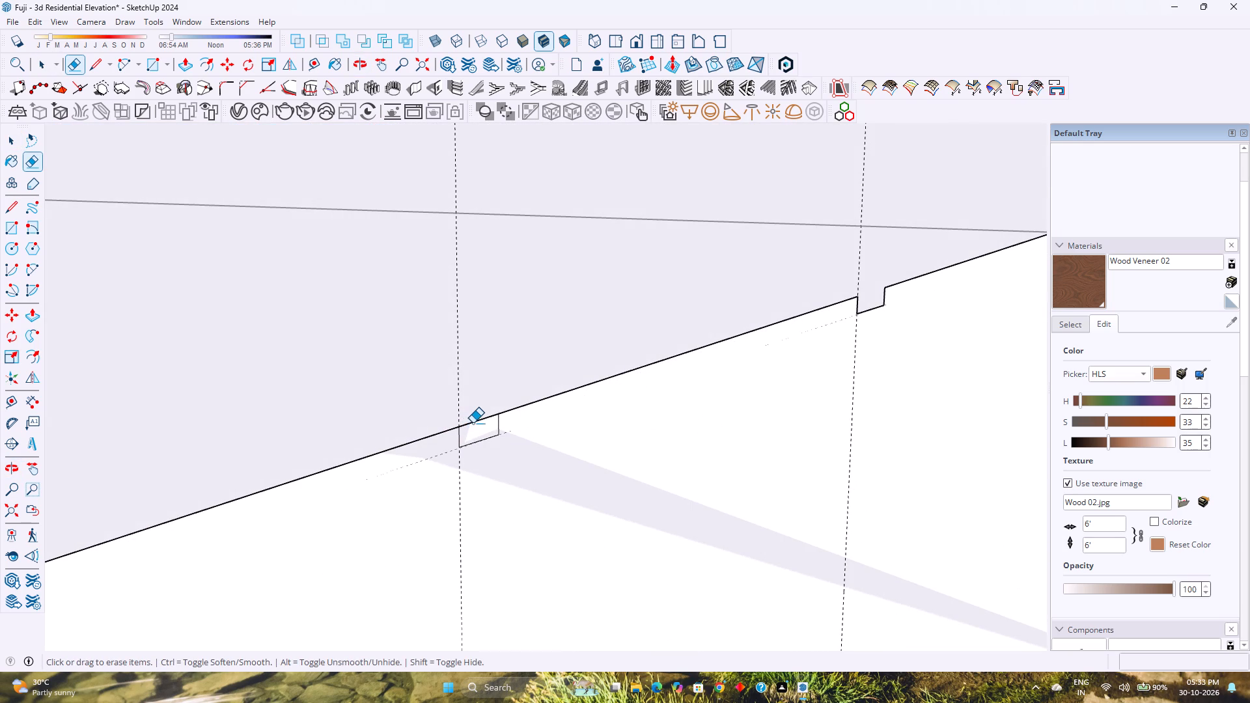
left_click(473, 423)
scroll(374, 455, "down", 3)
middle_click_drag(356, 461, 578, 387, "shift")
middle_click_drag(613, 378, 633, 373, "shift")
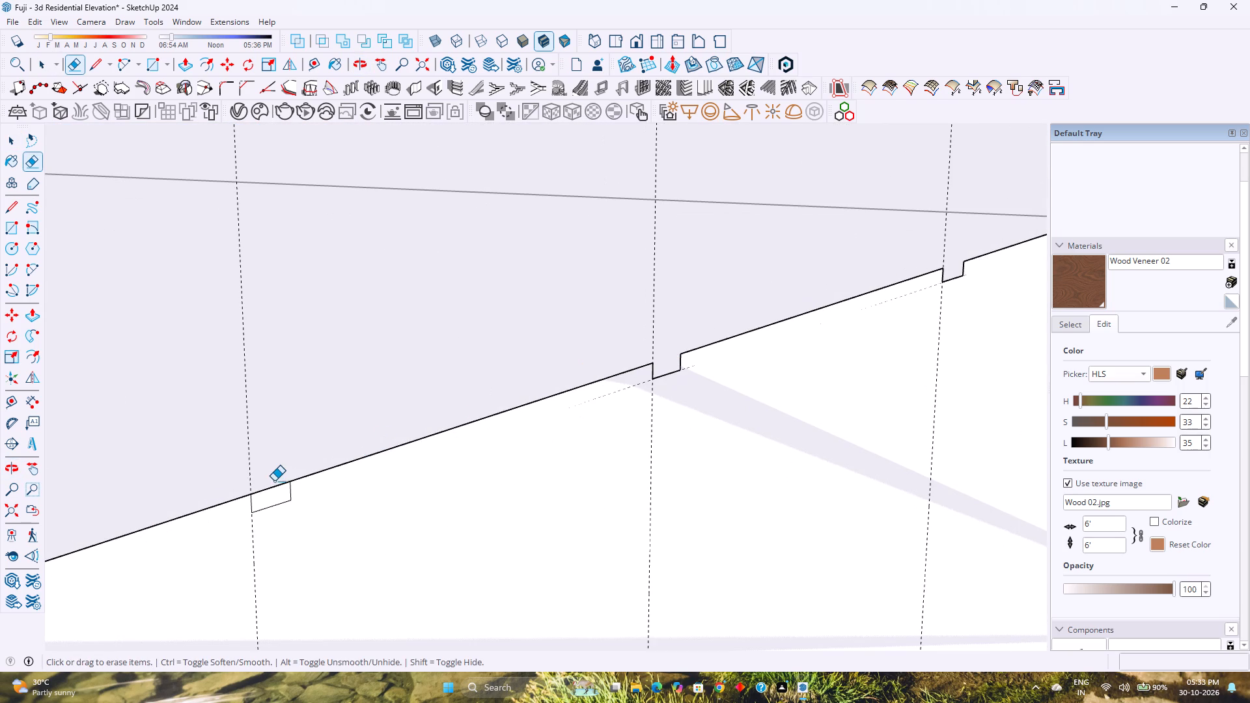
left_click(273, 488)
Erase the sloped edge segments across the three lowest notches, down to the one between the two close guides.
middle_click_drag(290, 469, 446, 395, "shift")
middle_click(446, 395, "shift")
scroll(457, 391, "down", 3)
middle_click_drag(292, 445, 620, 352, "shift")
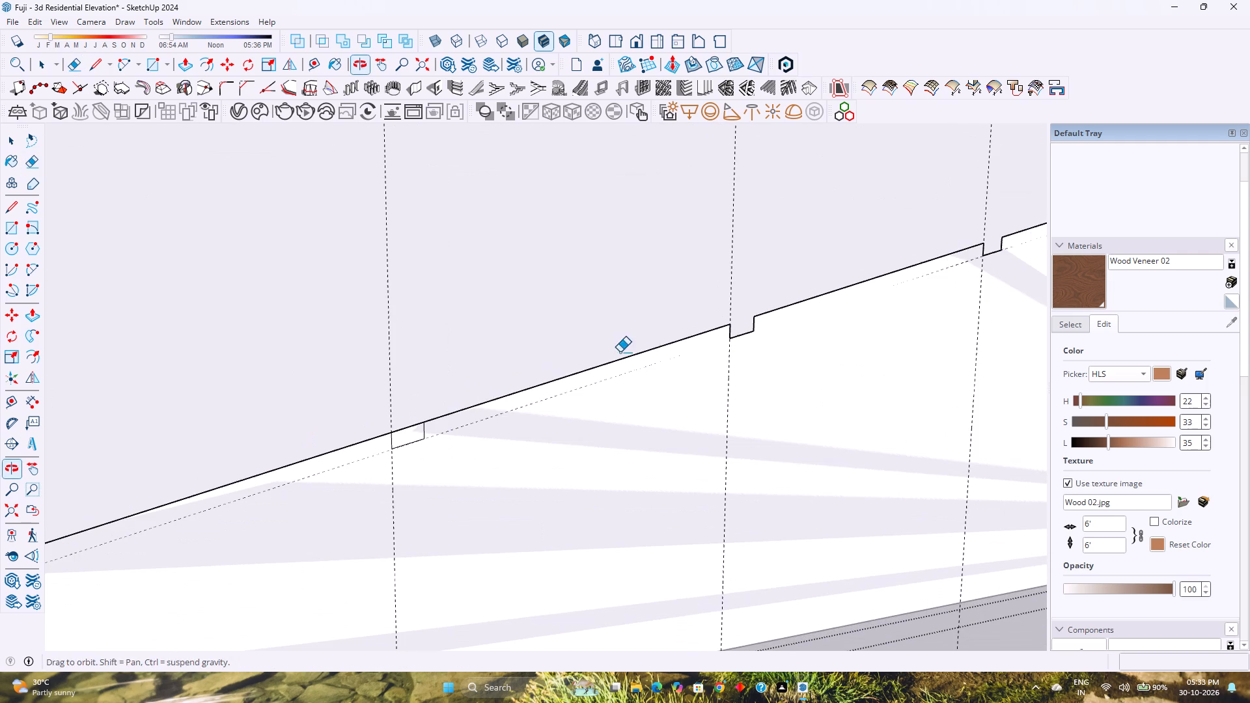
middle_click_drag(620, 352, 616, 353, "shift")
middle_click(622, 352, "shift")
left_click(405, 429)
middle_click_drag(405, 428, 548, 357, "shift")
middle_click(552, 356, "shift")
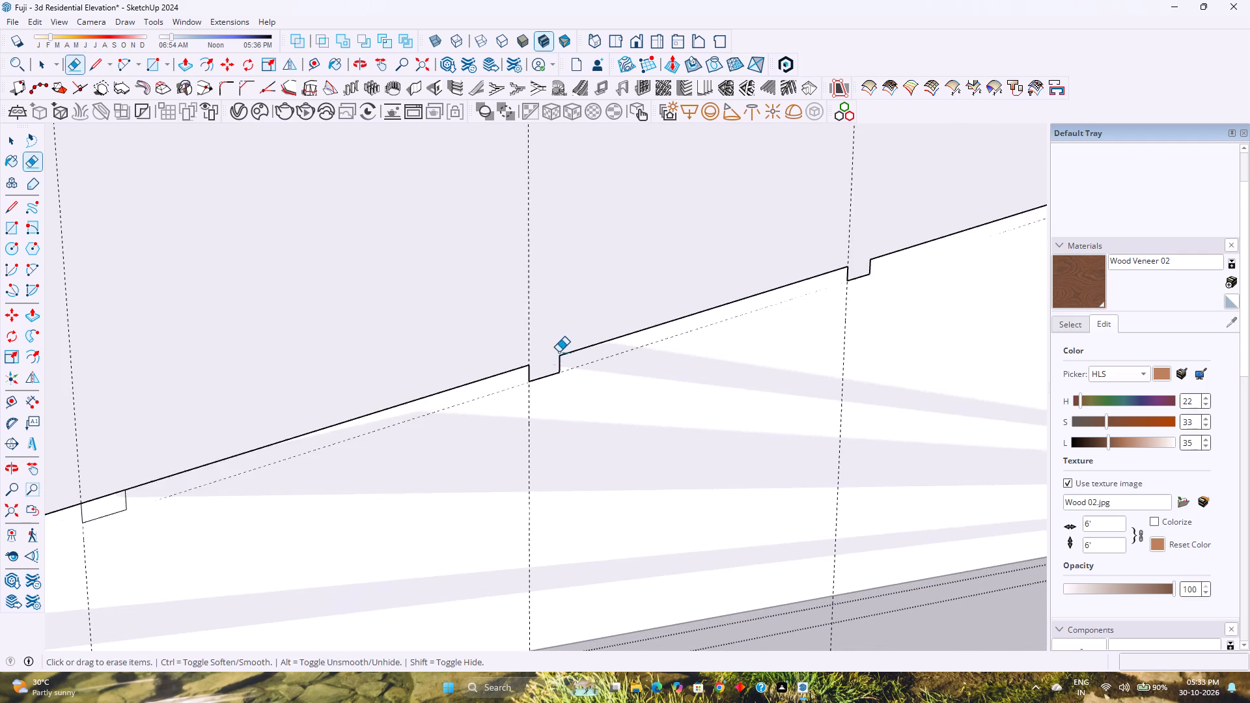
scroll(564, 350, "down", 4)
middle_click_drag(393, 393, 634, 346, "shift")
middle_click(635, 345, "shift")
left_click(518, 398)
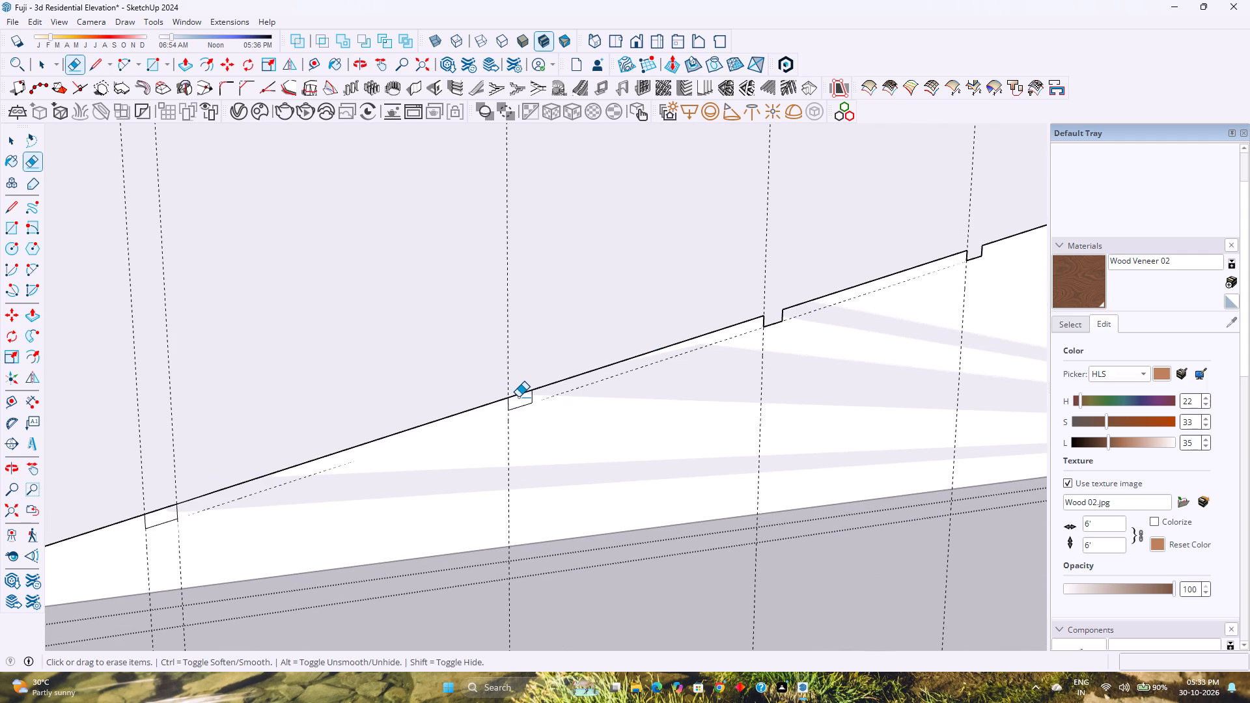
left_click(518, 396)
middle_click_drag(518, 396, 715, 377, "shift")
middle_click(718, 376, "shift")
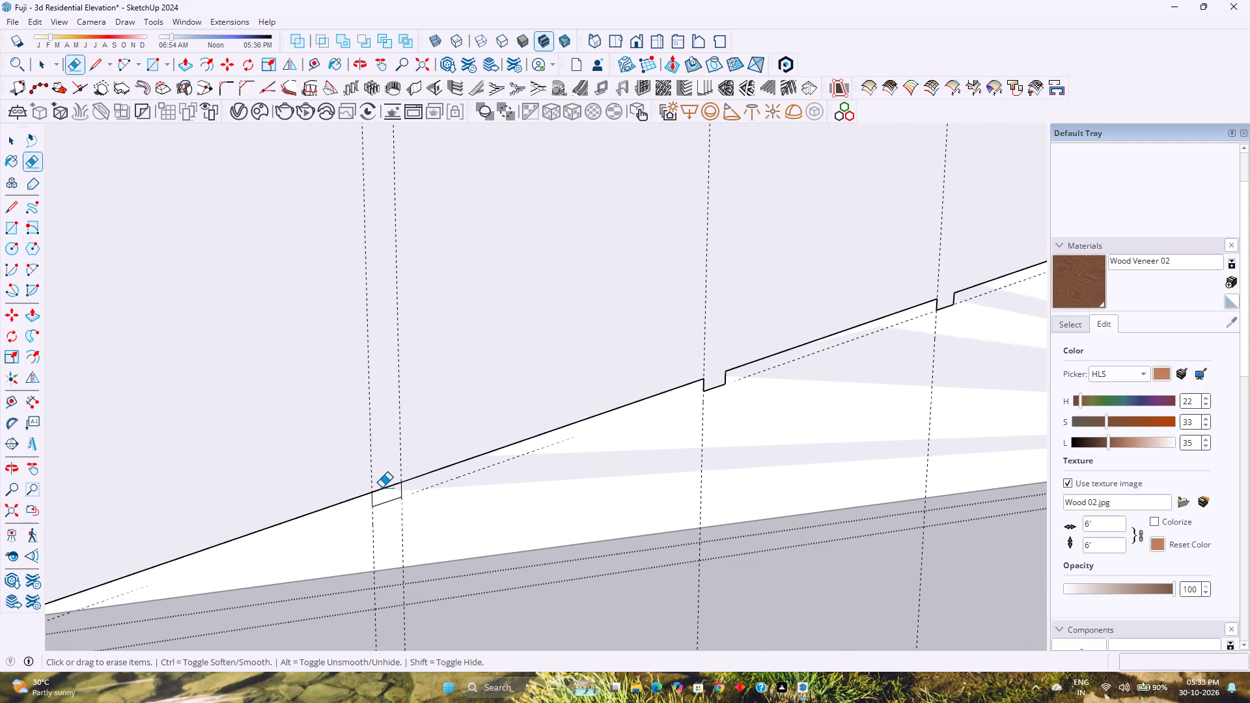
left_click(382, 488)
Push/Pull the notched ramp profile 10' across the entrance opening to the far side wall, and close its group.
scroll(385, 474, "down", 4)
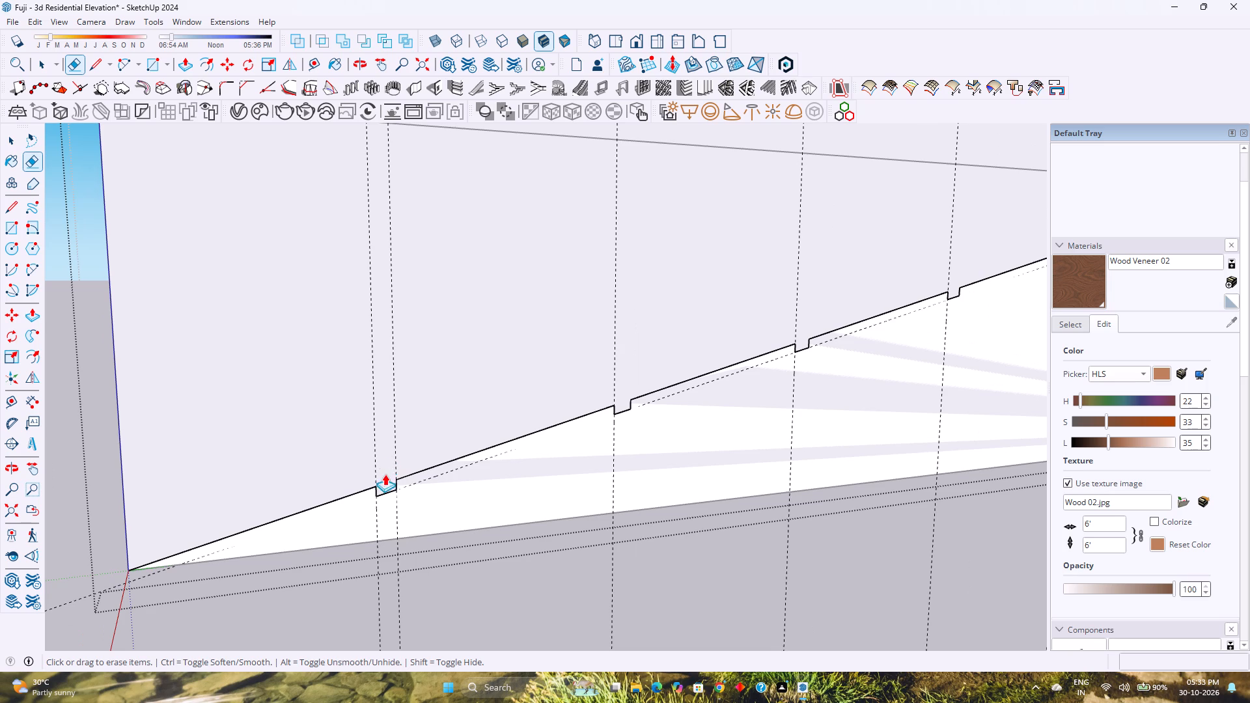
key("p")
left_click(462, 484)
scroll(622, 491, "down", 13)
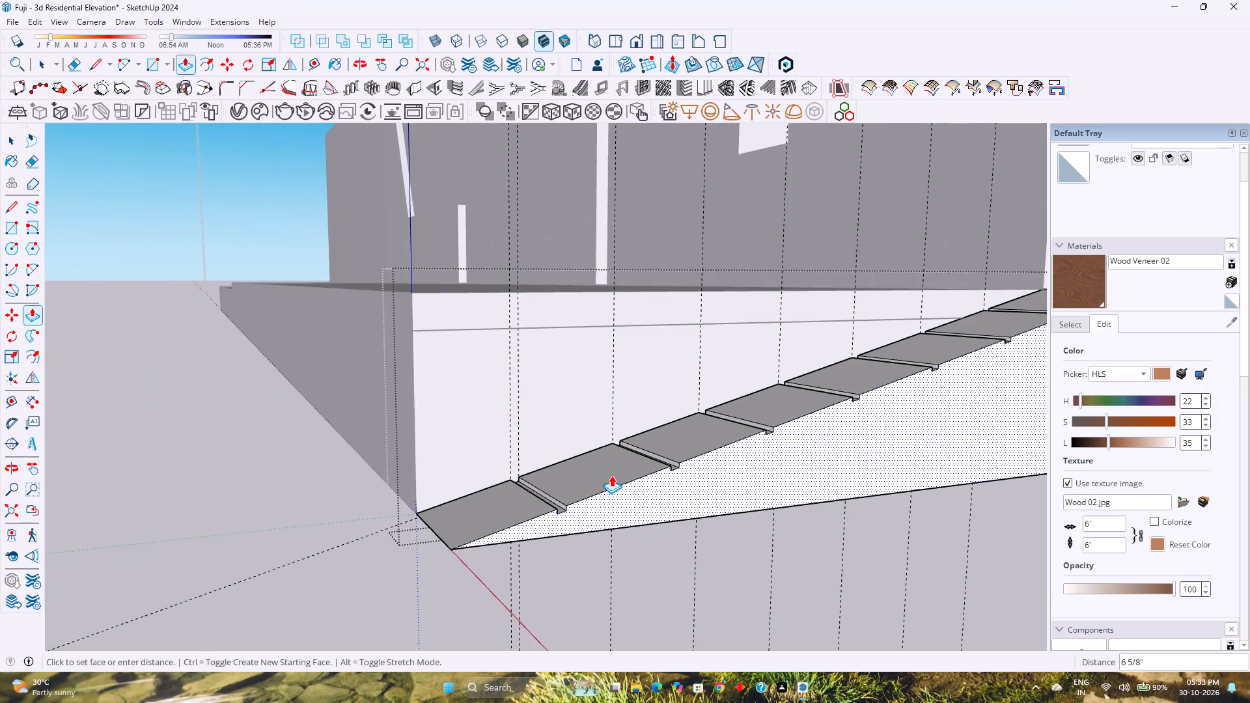
scroll(611, 475, "down", 5)
middle_click_drag(615, 473, 598, 465, "shift")
middle_click_drag(598, 464, 762, 535)
middle_click(762, 535)
scroll(757, 531, "down", 2)
middle_click_drag(751, 529, 583, 522, "shift")
middle_click(581, 522, "shift")
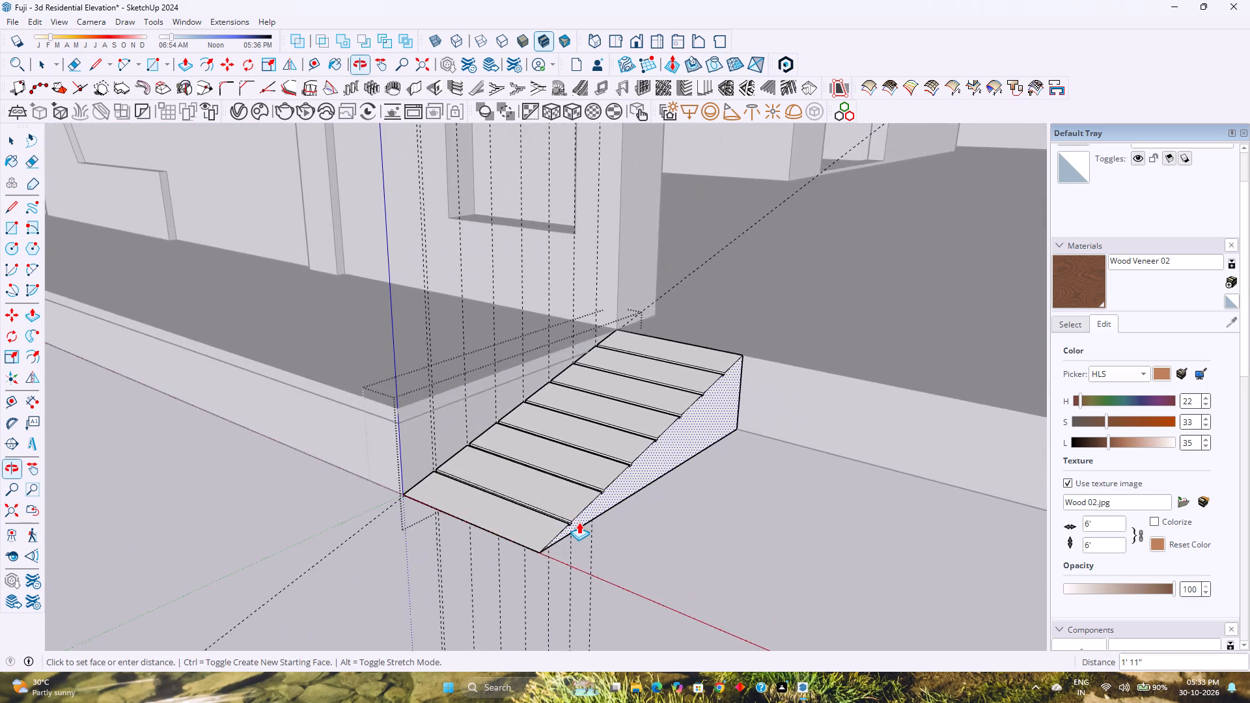
scroll(579, 522, "down", 10)
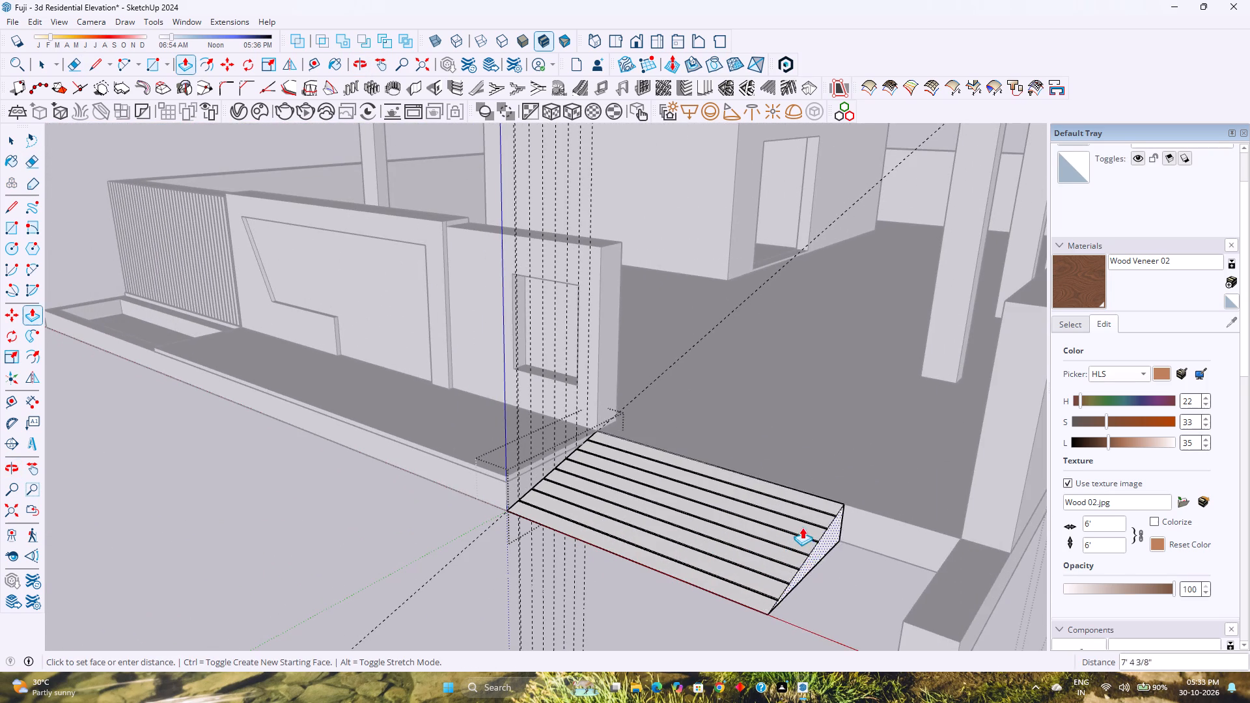
left_click(960, 535)
middle_click_drag(762, 548, 503, 548, "shift")
middle_click(479, 548, "shift")
middle_click_drag(425, 548, 628, 515)
middle_click(628, 515)
key("space")
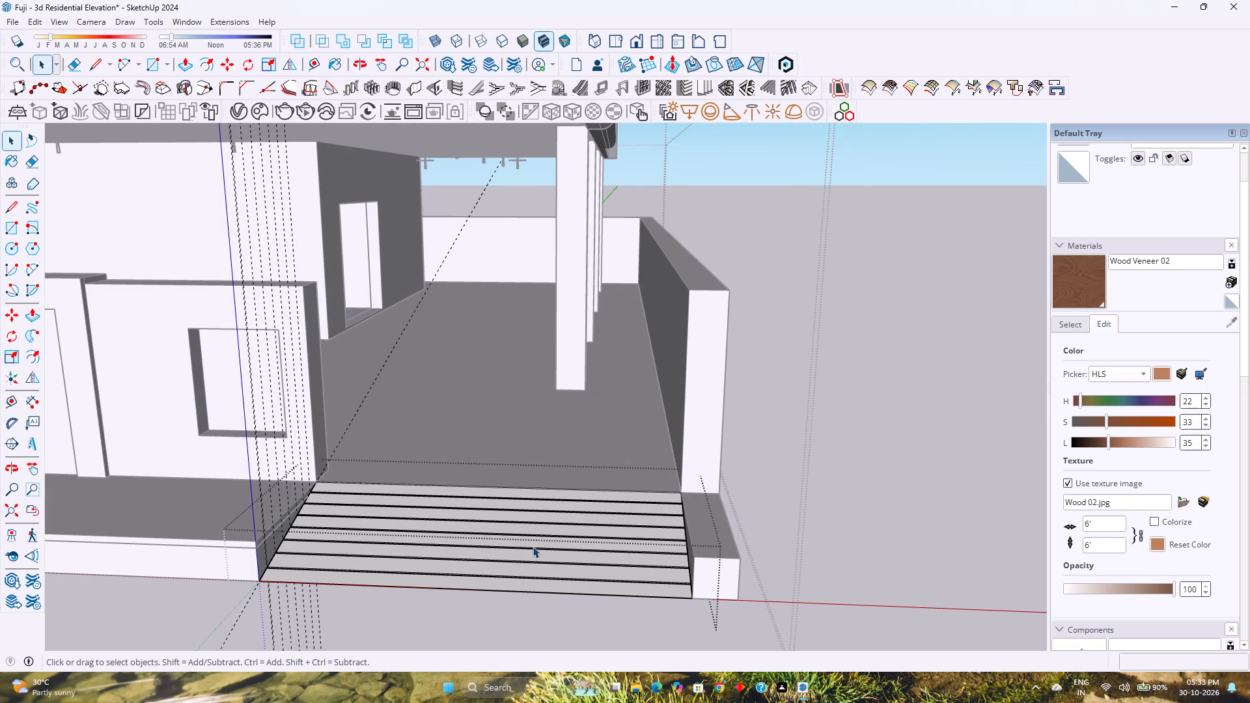
key("Escape")
Delete all the construction guides around the ramp.
scroll(523, 549, "down", 5)
middle_click_drag(525, 552, 548, 613, "shift")
middle_click_drag(533, 607, 517, 575)
middle_click(516, 566)
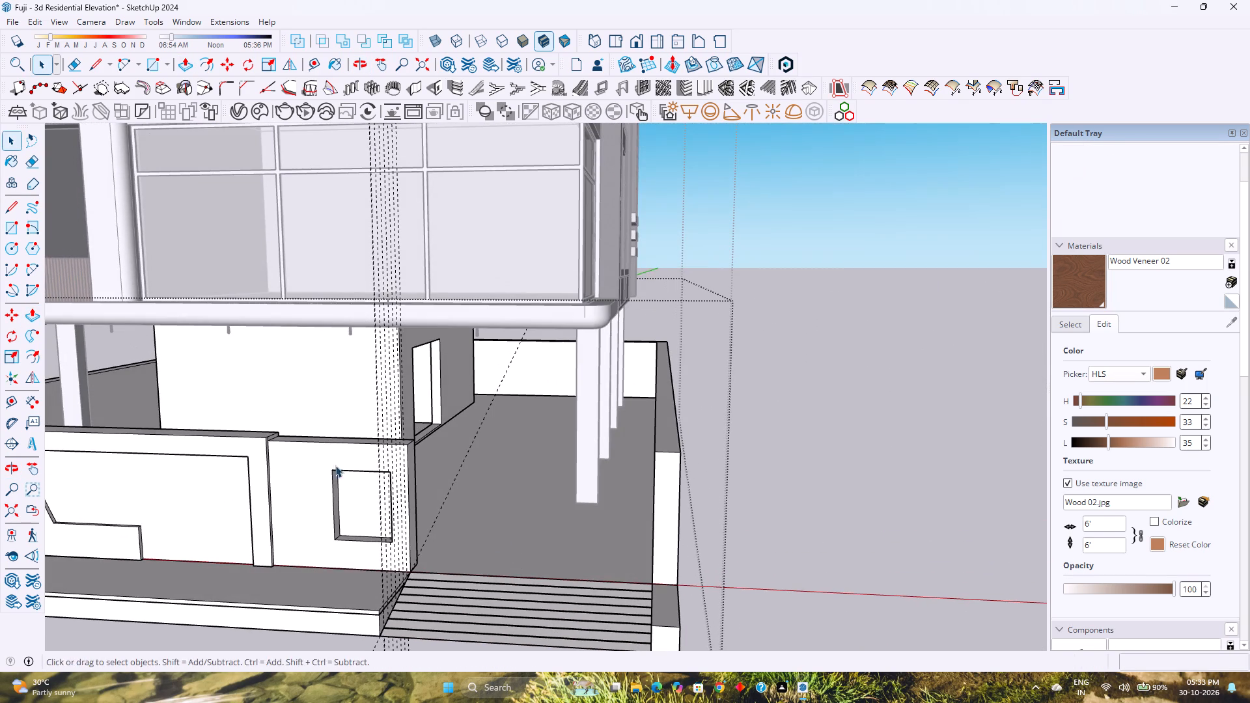
left_click(30, 20)
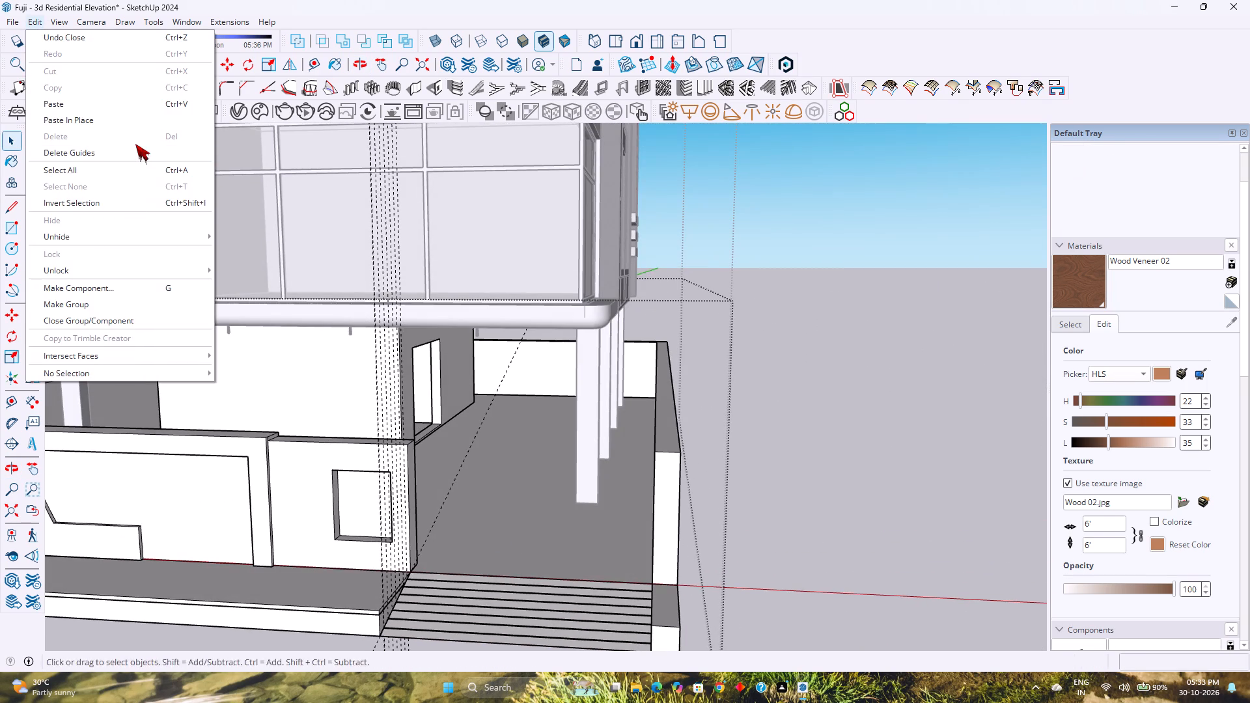
left_click(135, 153)
scroll(322, 388, "down", 3)
middle_click_drag(435, 466, 563, 469, "shift")
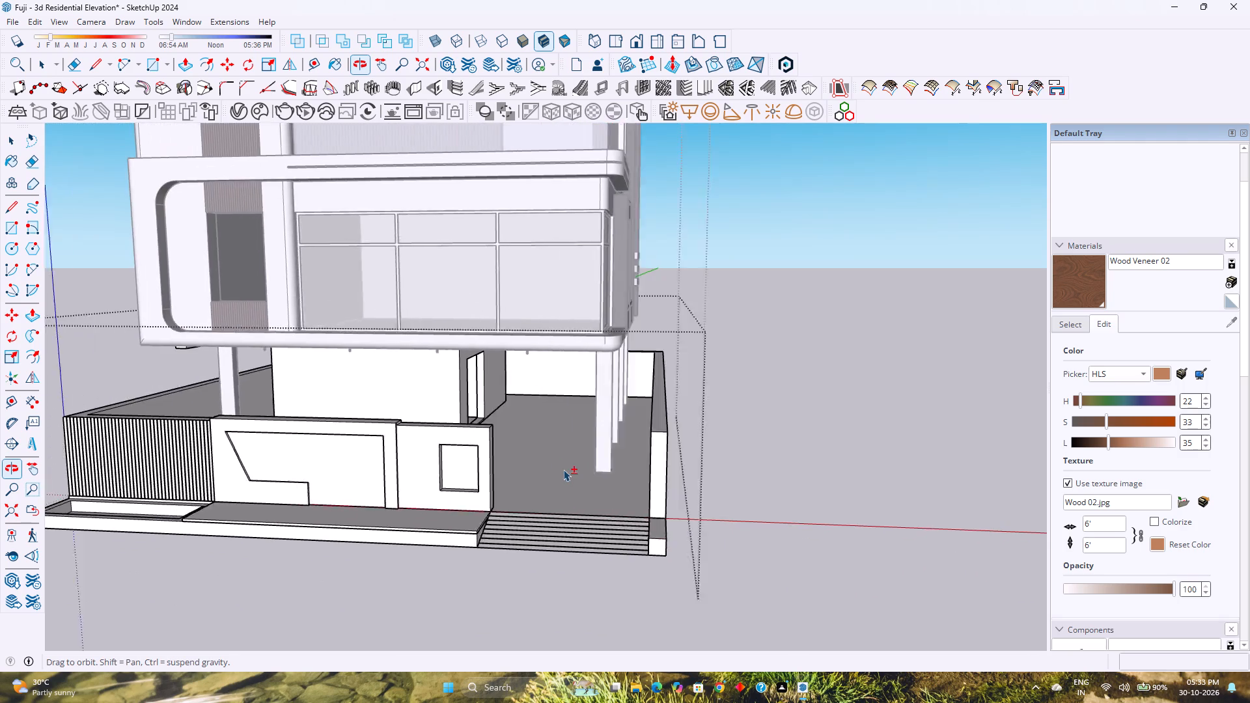
Save the model with the completed entrance ramp.
middle_click_drag(563, 469, 560, 469, "shift")
middle_click(565, 469, "shift")
middle_click_drag(537, 461, 436, 450)
middle_click(434, 450)
key("ctrl+s")
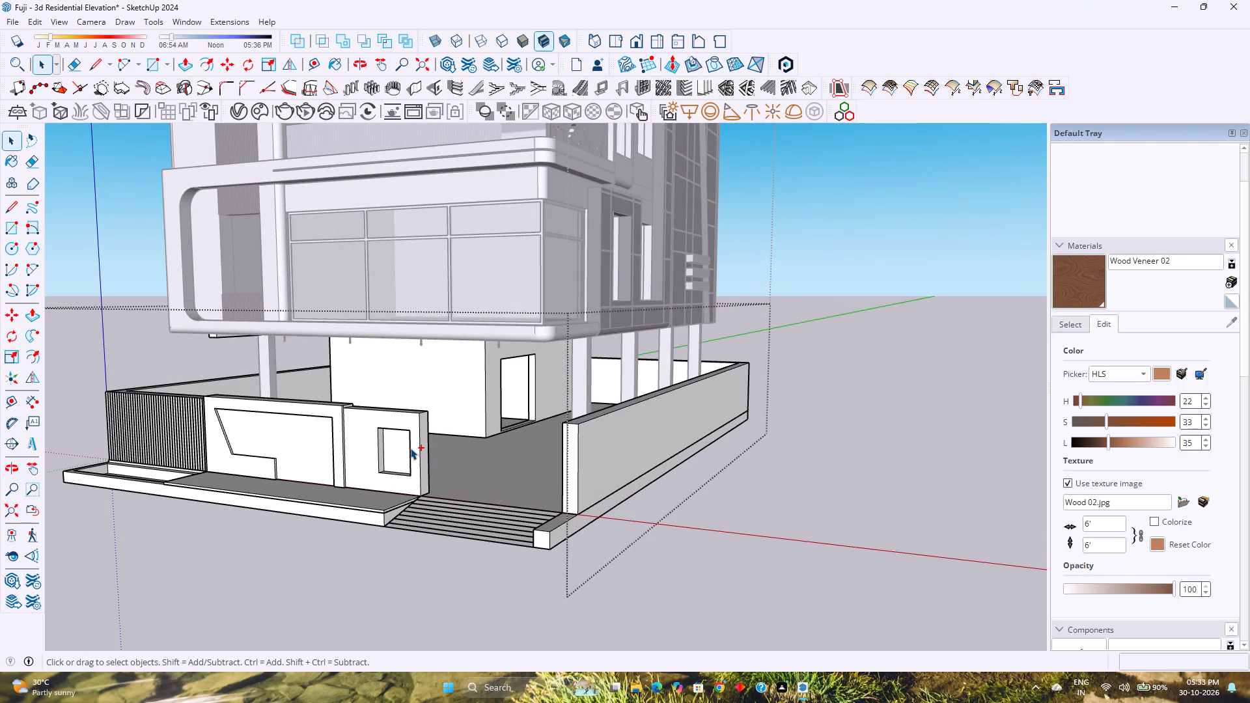
Inspect the grooved entrance ramp from the front and side, and select the boundary wall group beside it.
scroll(399, 506, "up", 16)
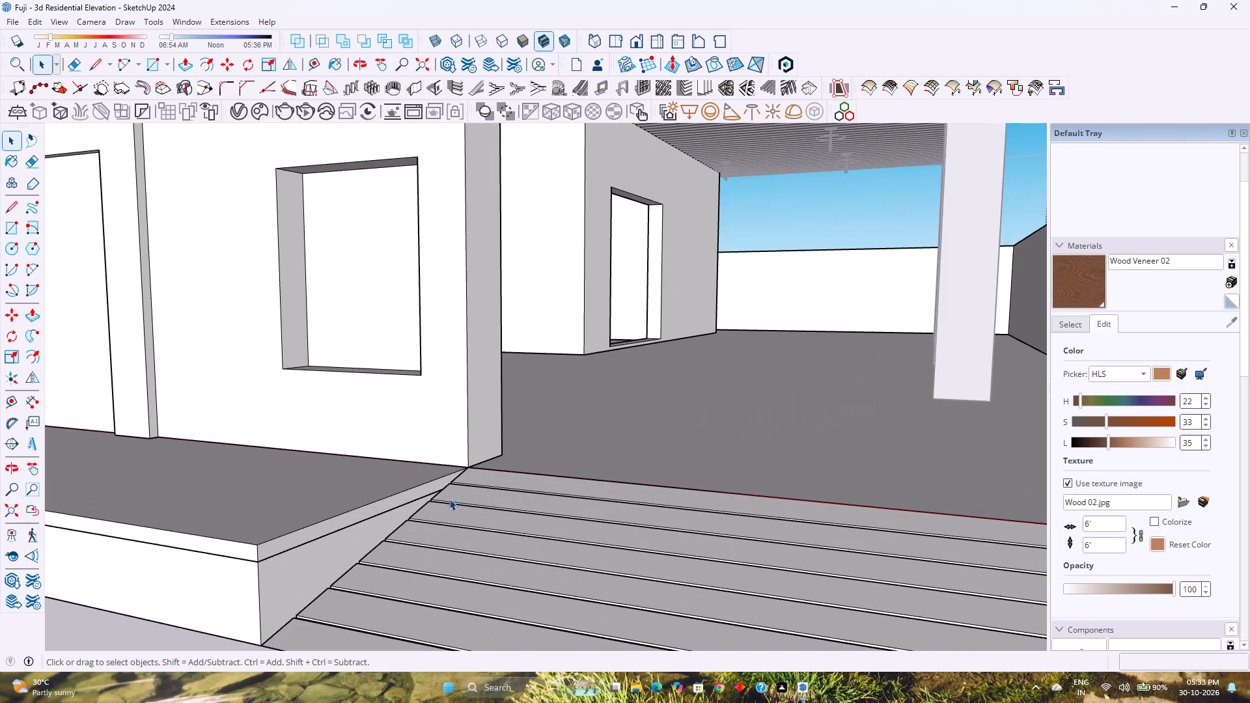
middle_click_drag(449, 499, 460, 473)
scroll(465, 473, "down", 10)
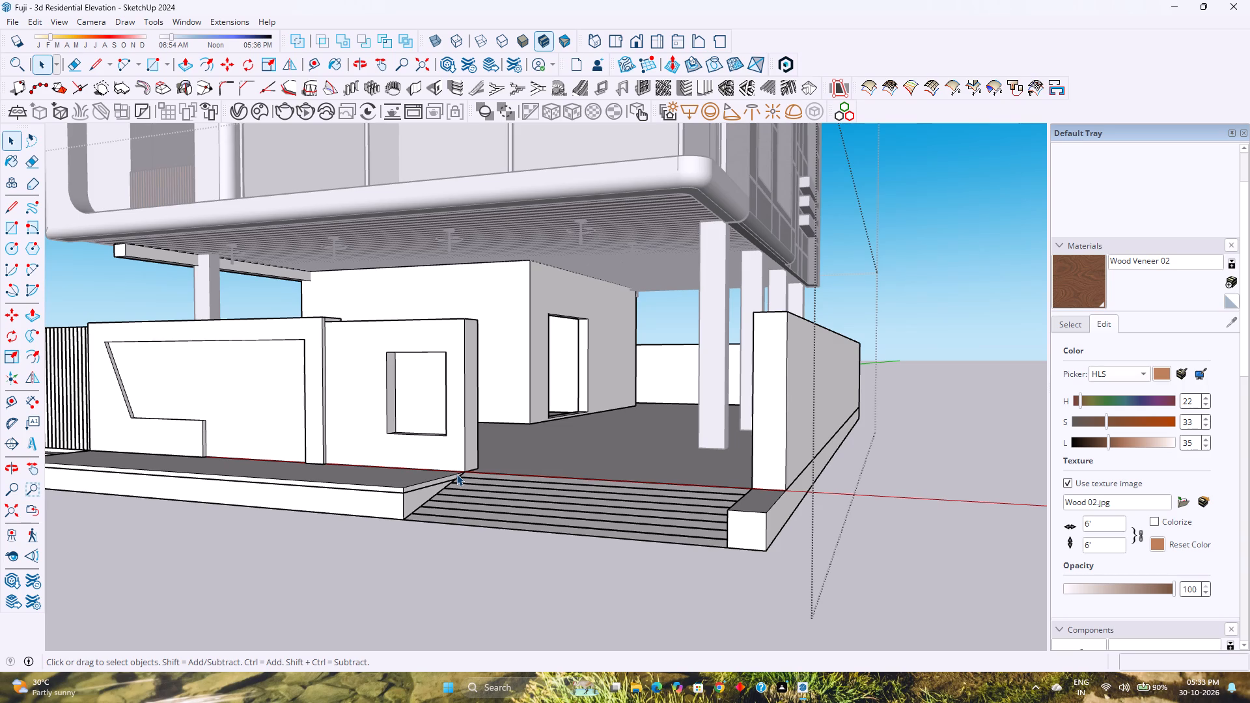
scroll(456, 475, "down", 2)
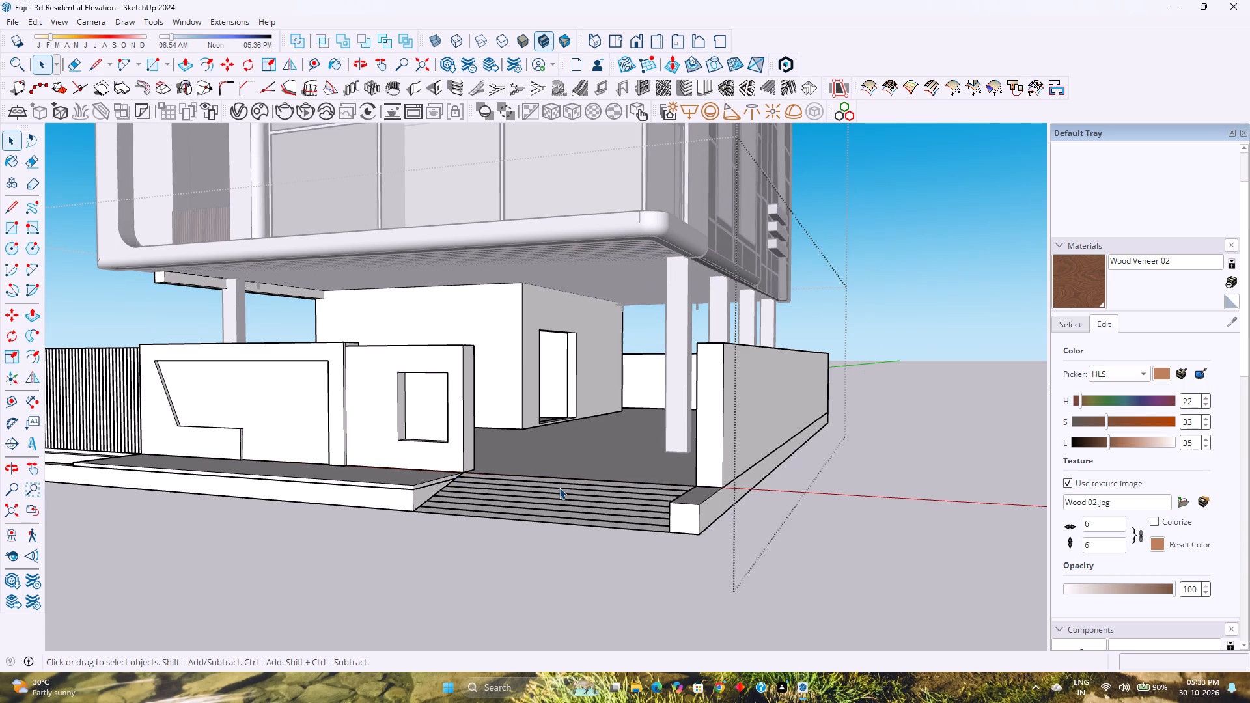
middle_click_drag(570, 485, 268, 522)
middle_click(267, 522)
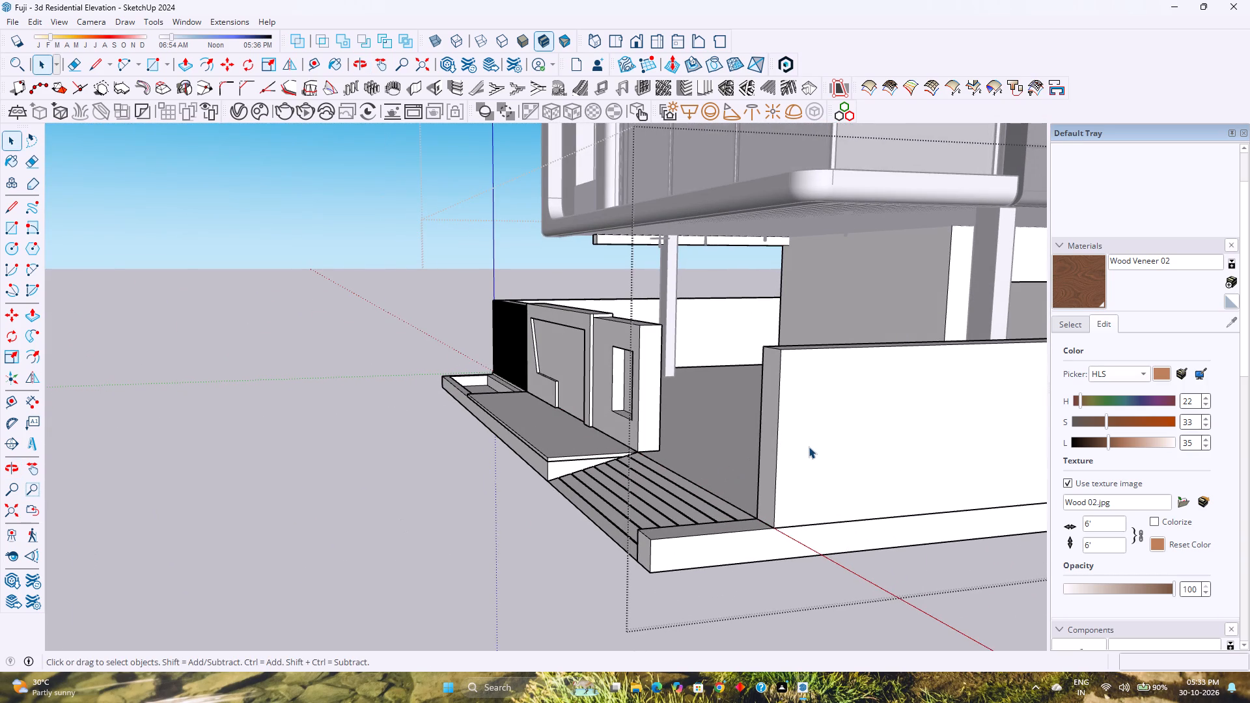
left_click(809, 447)
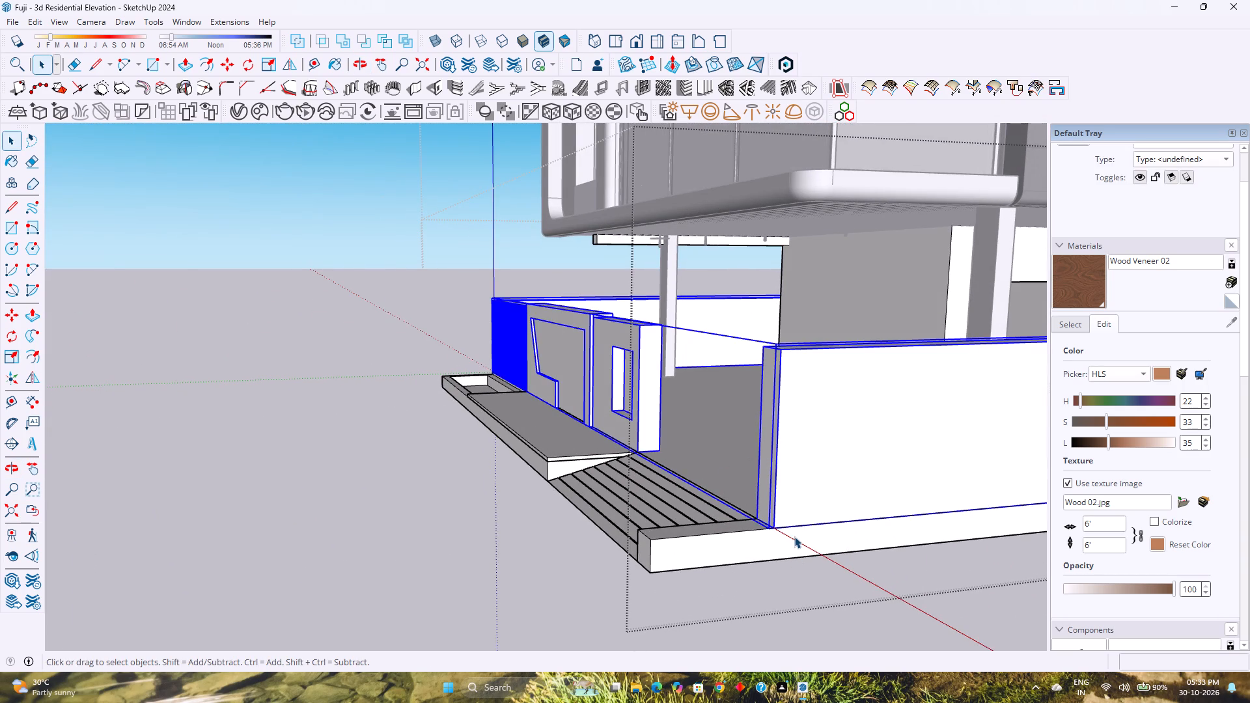
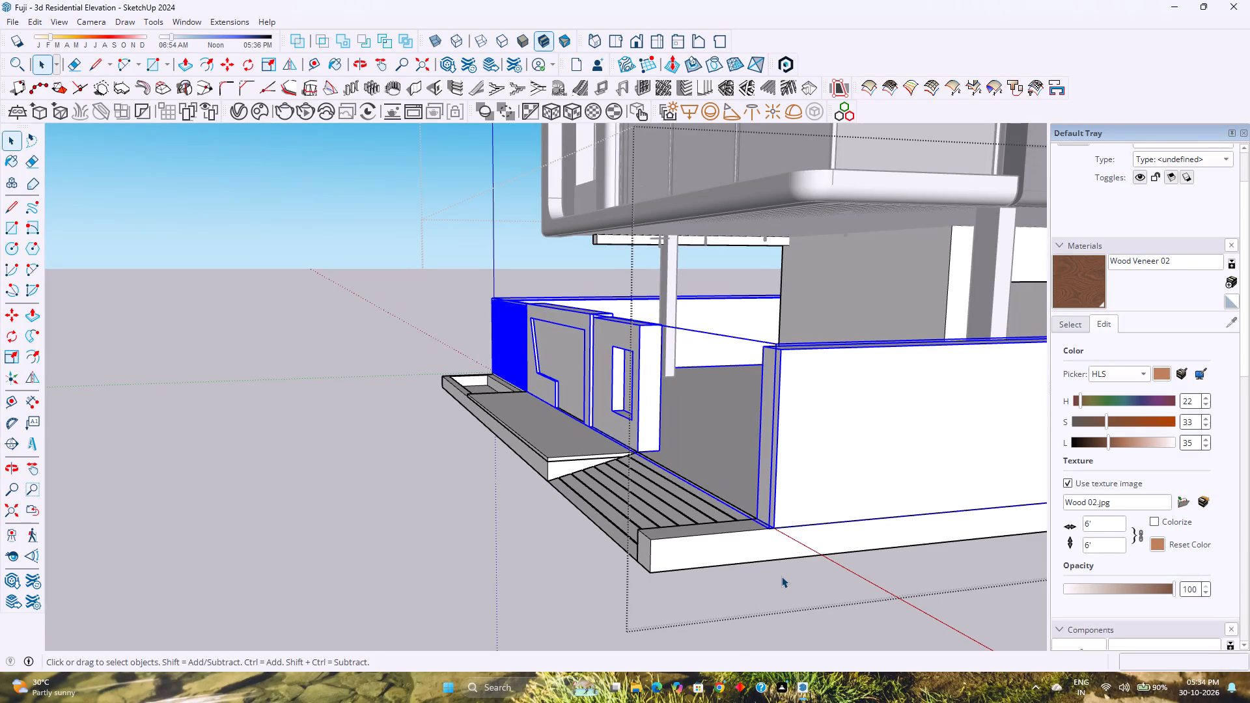
Inside the boundary wall group, copy the side wall's front vertical edge 6" along its outer face, and copy it again 9" further.
scroll(781, 576, "down", 4)
middle_click_drag(731, 576, 827, 560)
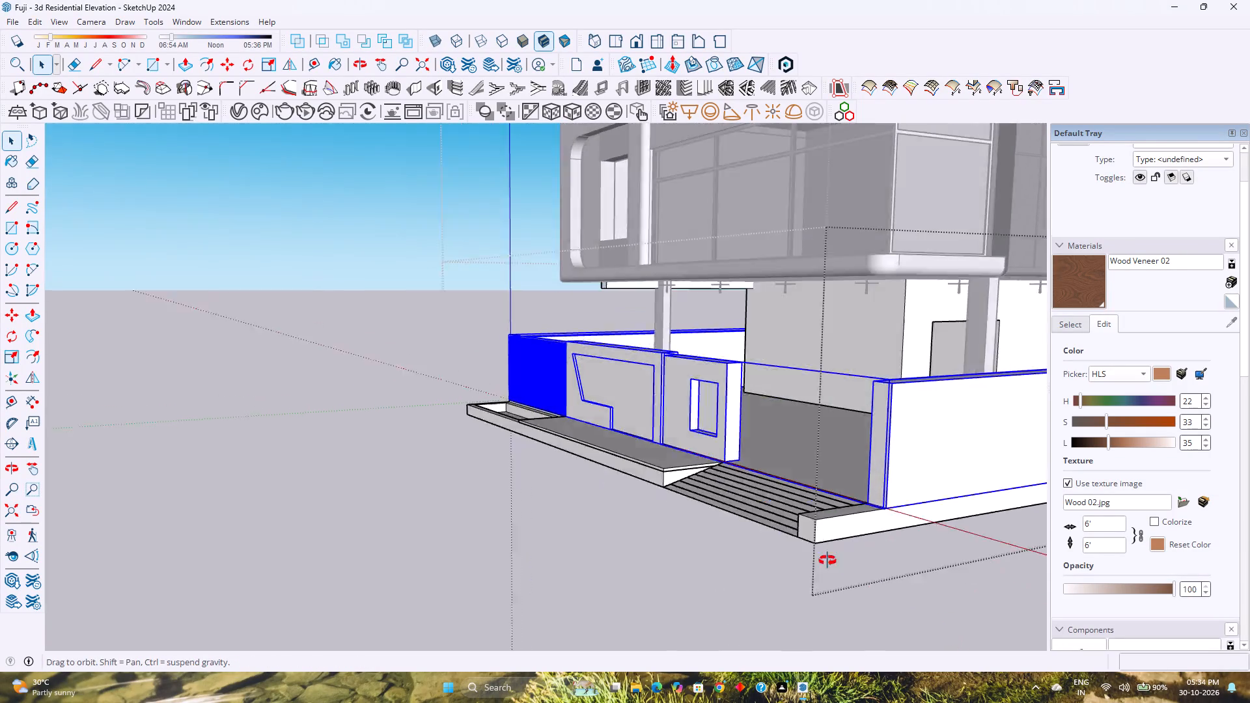
middle_click_drag(827, 560, 836, 558)
middle_click(836, 558)
middle_click(837, 558)
scroll(837, 557, "down", 6)
middle_click_drag(666, 513, 693, 586, "shift")
middle_click(693, 586, "shift")
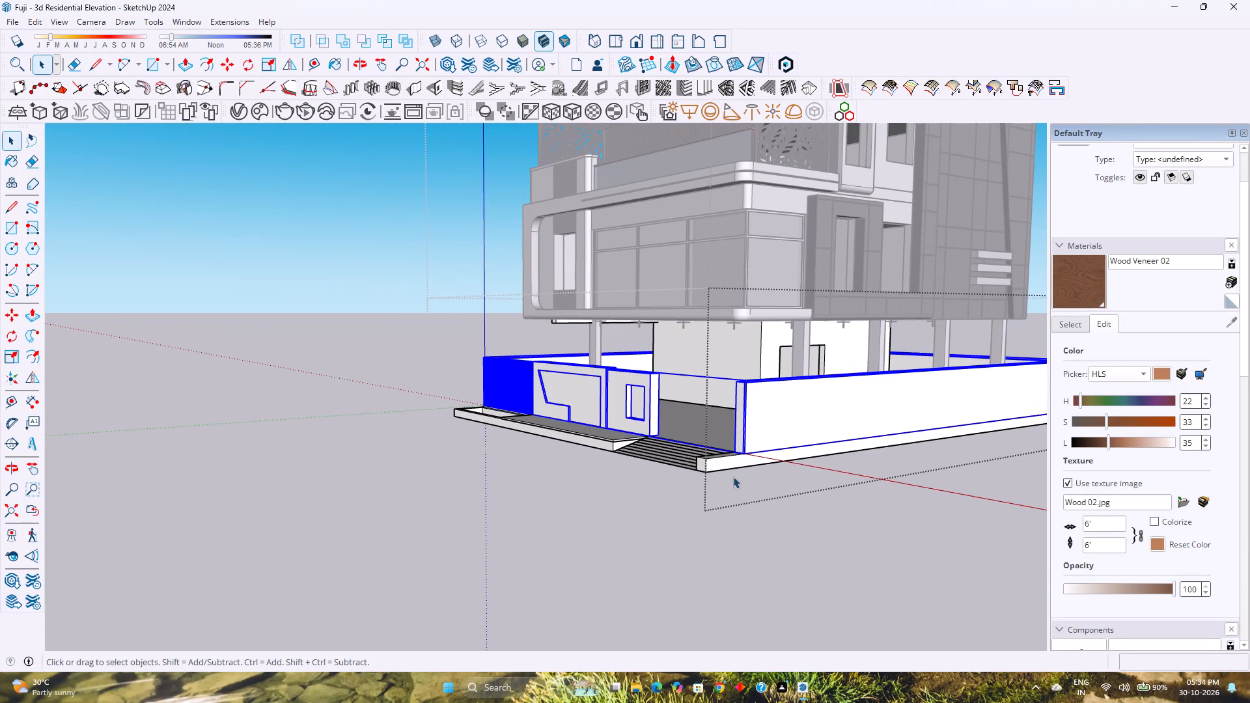
double_click(796, 405)
scroll(794, 405, "up", 3)
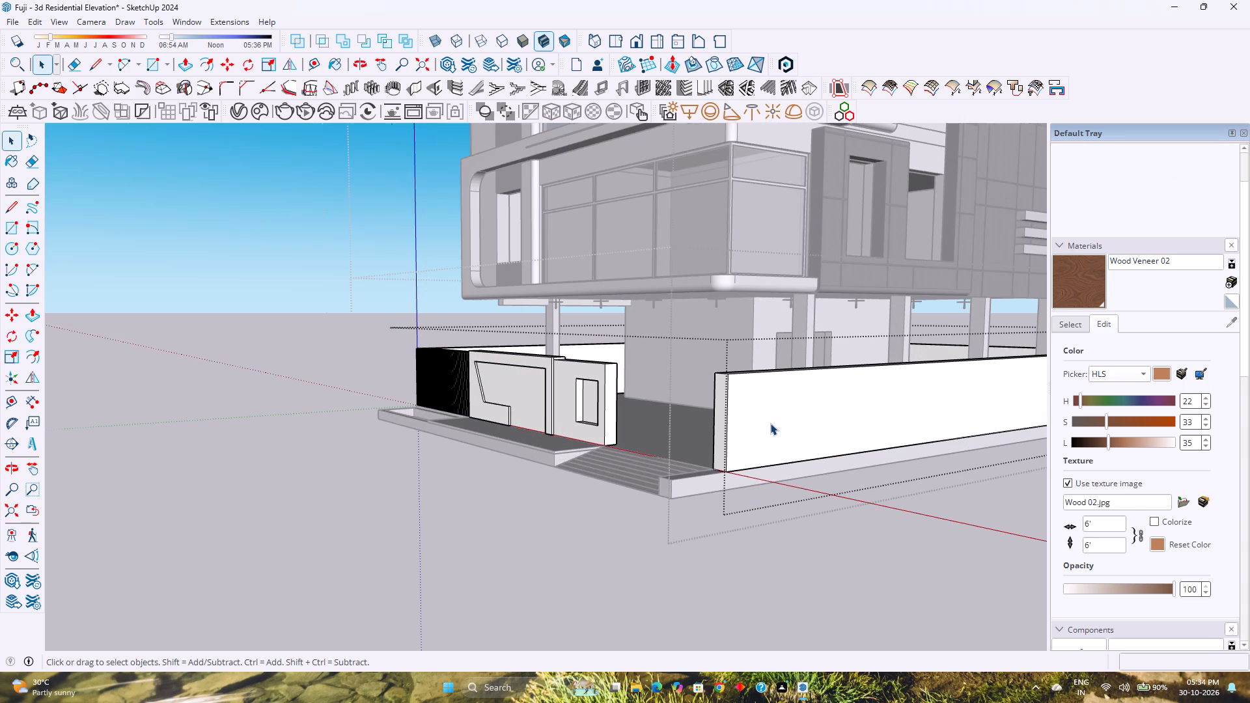
scroll(770, 423, "up", 1)
middle_click_drag(770, 423, 690, 452)
scroll(663, 459, "up", 6)
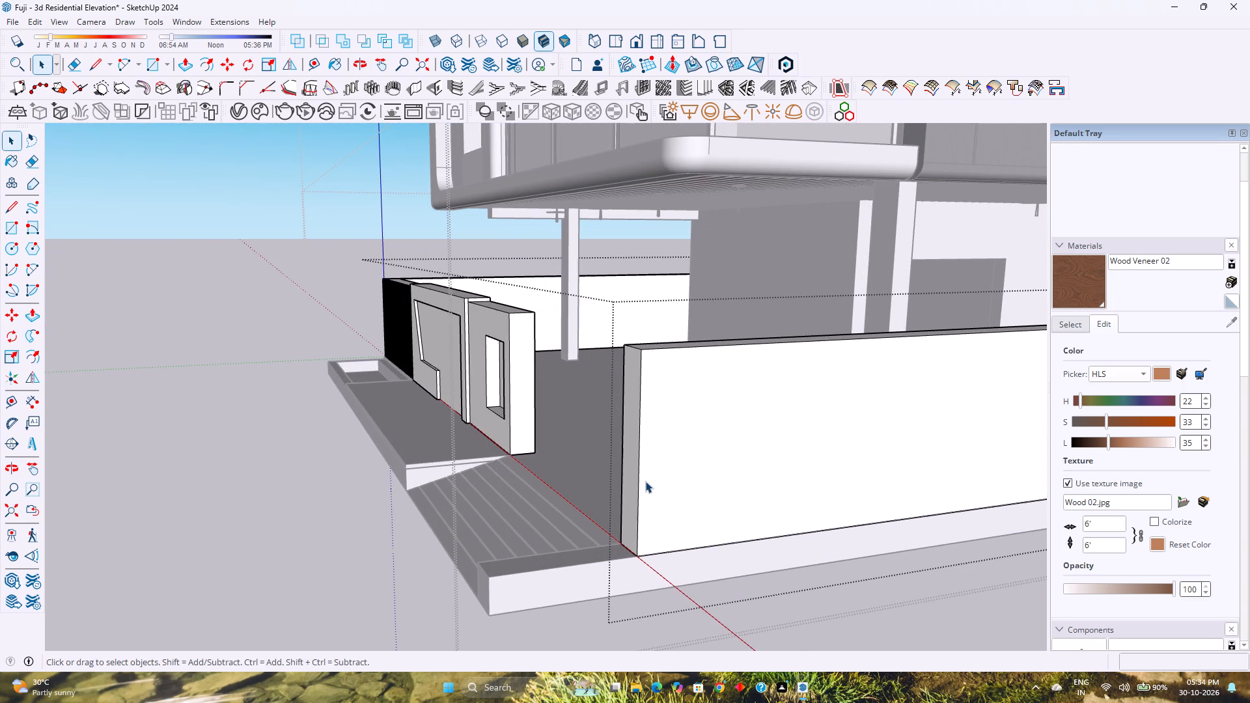
left_click(640, 487)
key("m")
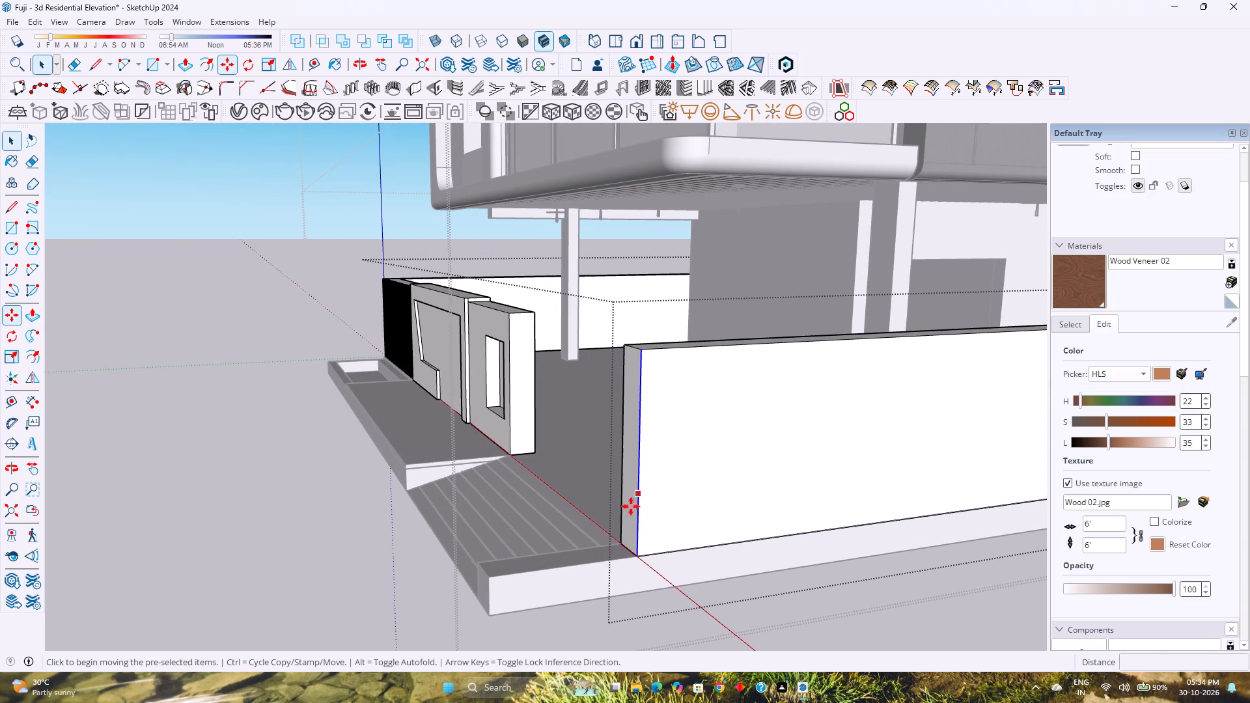
left_click(639, 556)
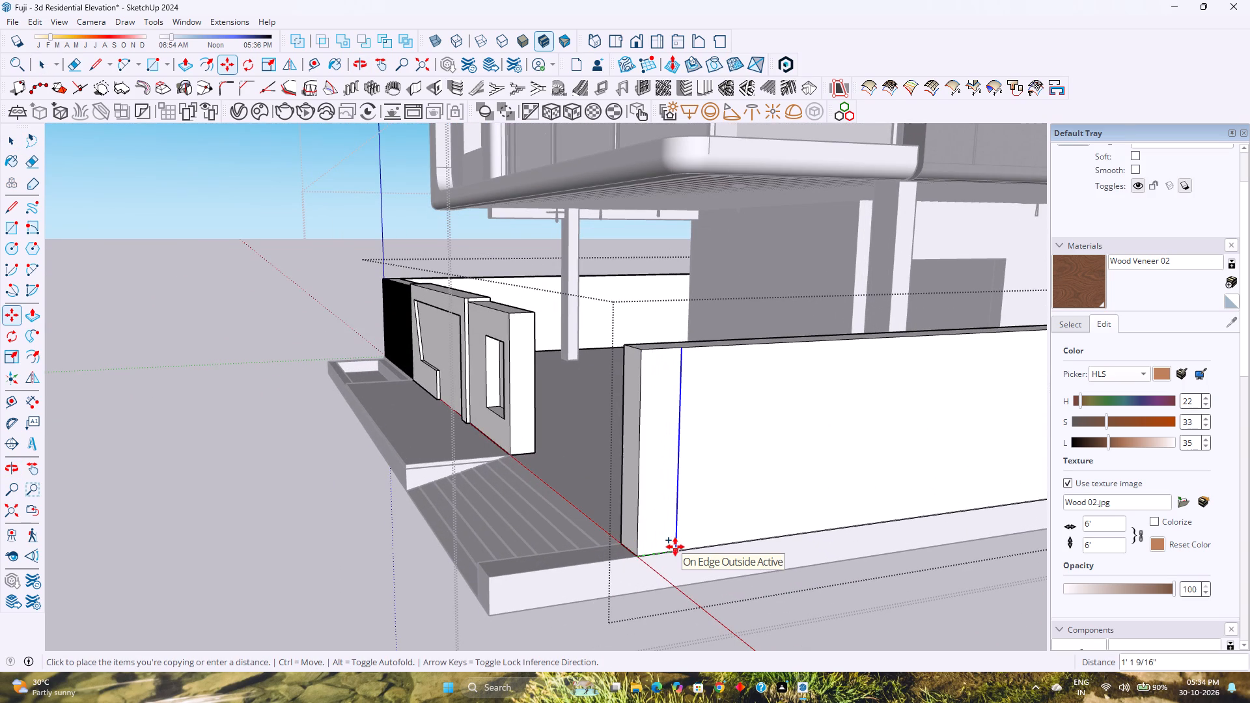
key("6")
key("Return")
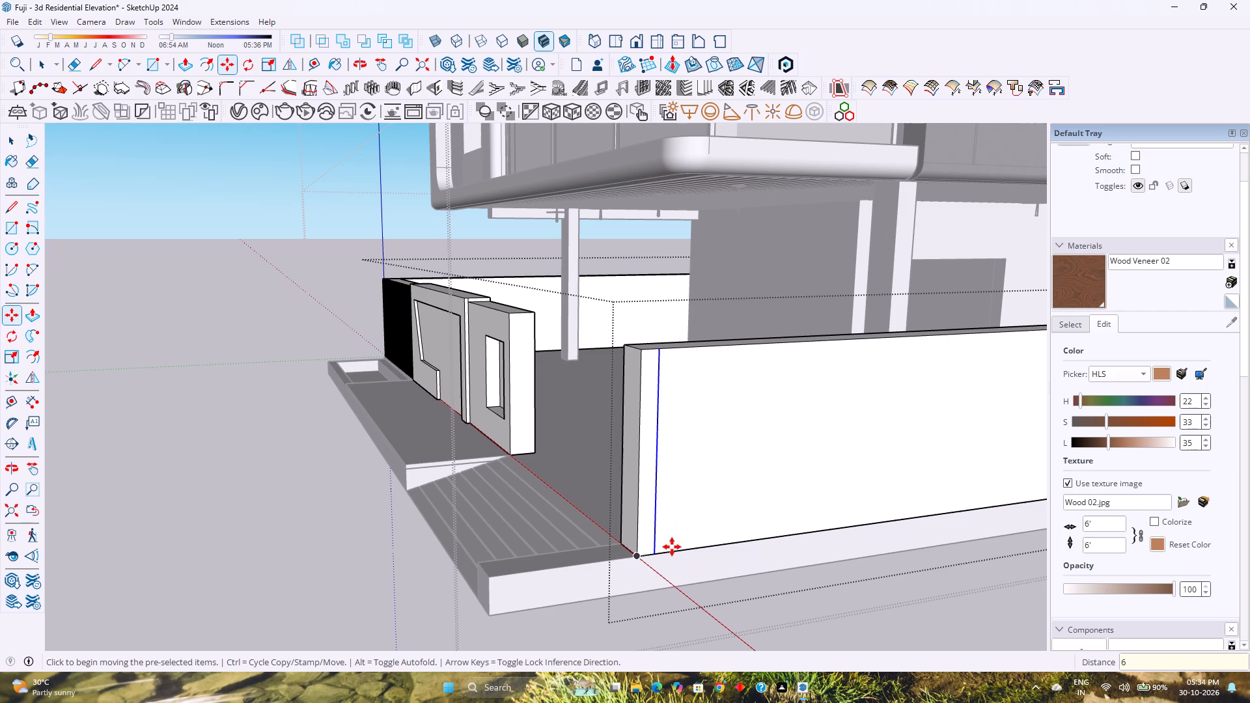
left_click(656, 534)
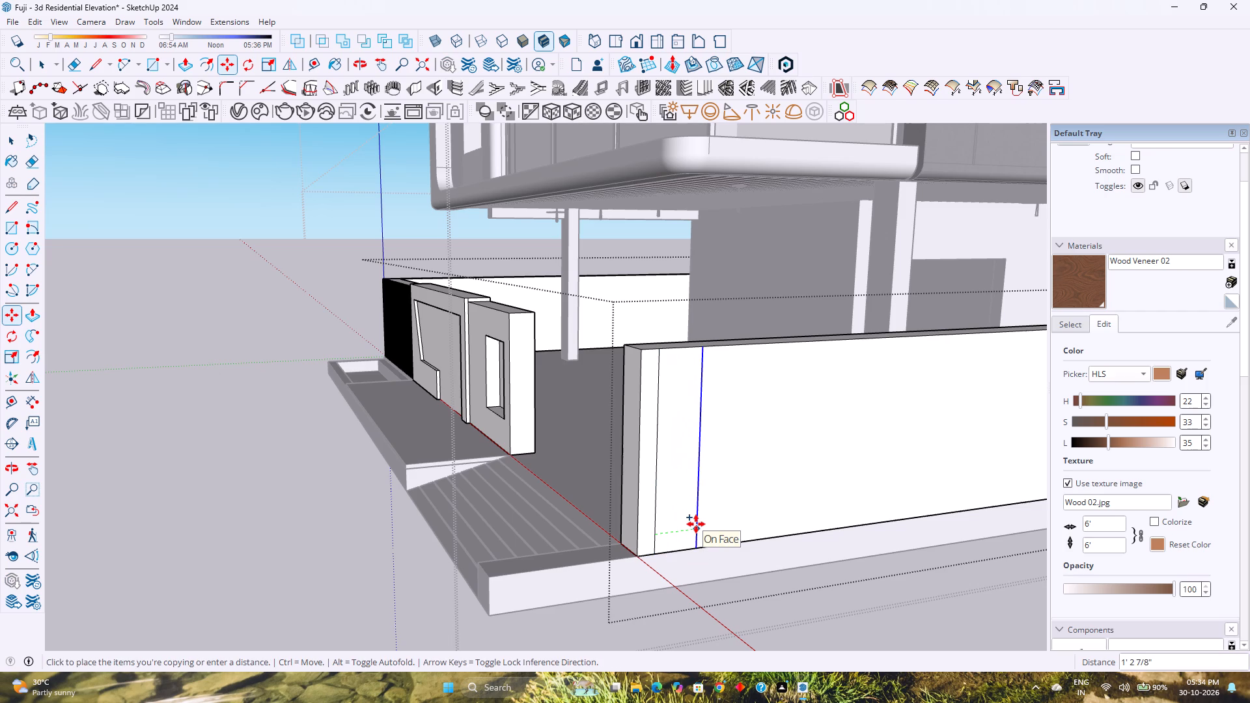
key("9")
key("Return")
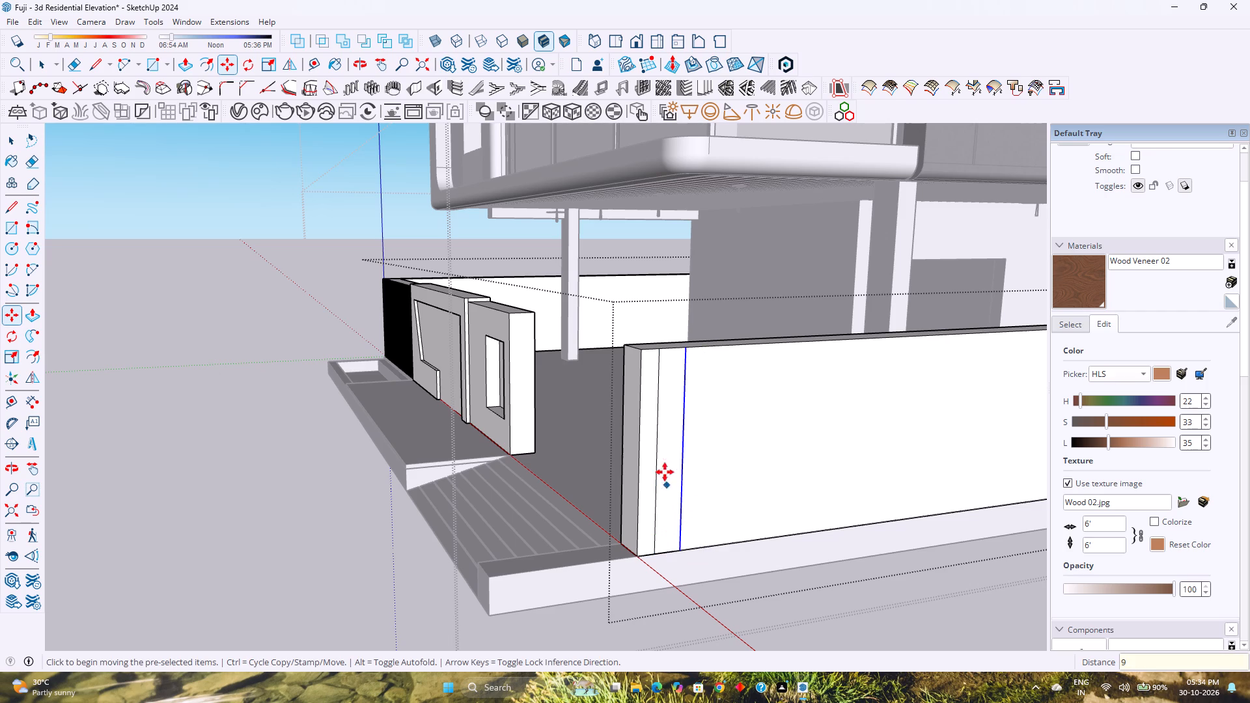
Copy the 9" strip's top edge down 6" and erase the two vertical edge segments above it.
scroll(680, 340, "up", 3)
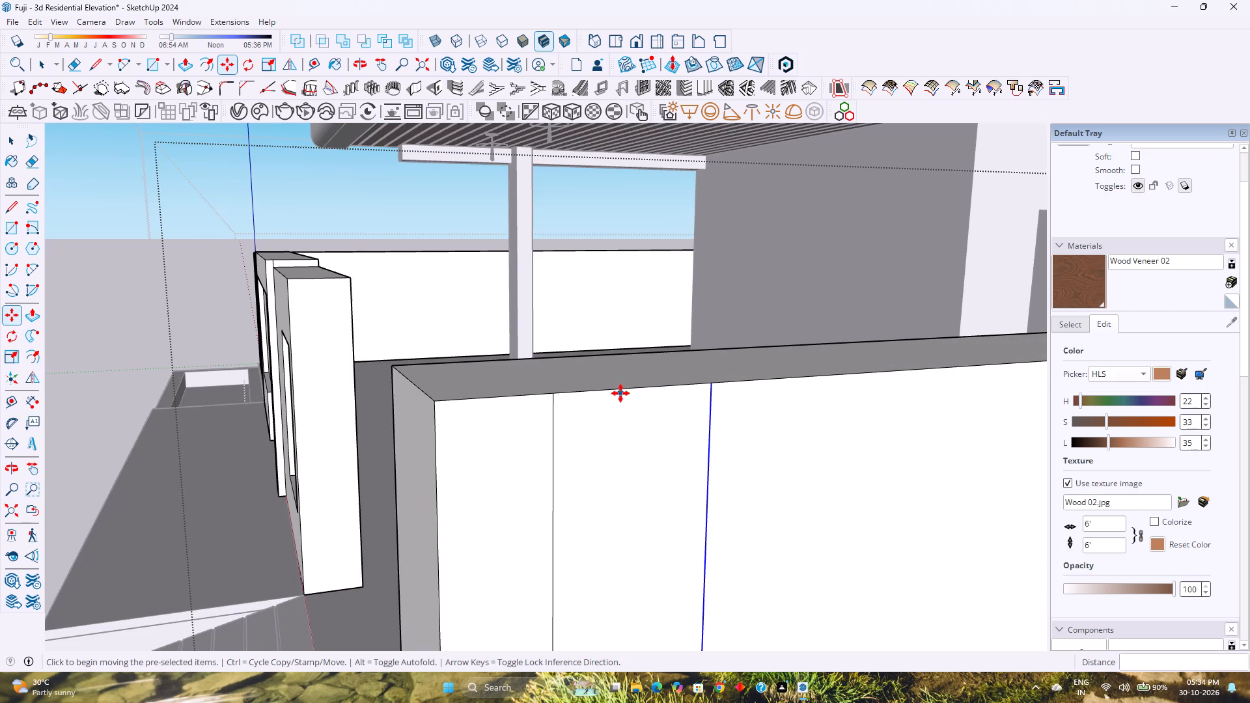
key("Escape")
left_click(602, 388)
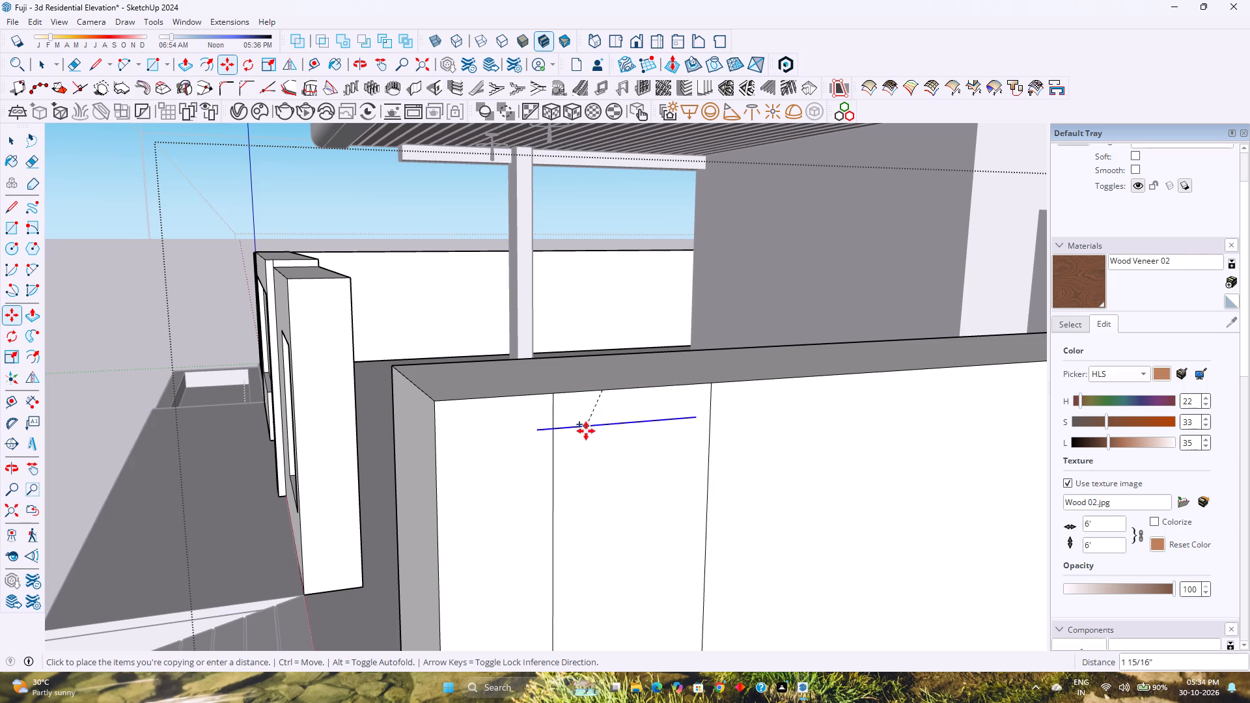
key("Up")
key("6")
key("Return")
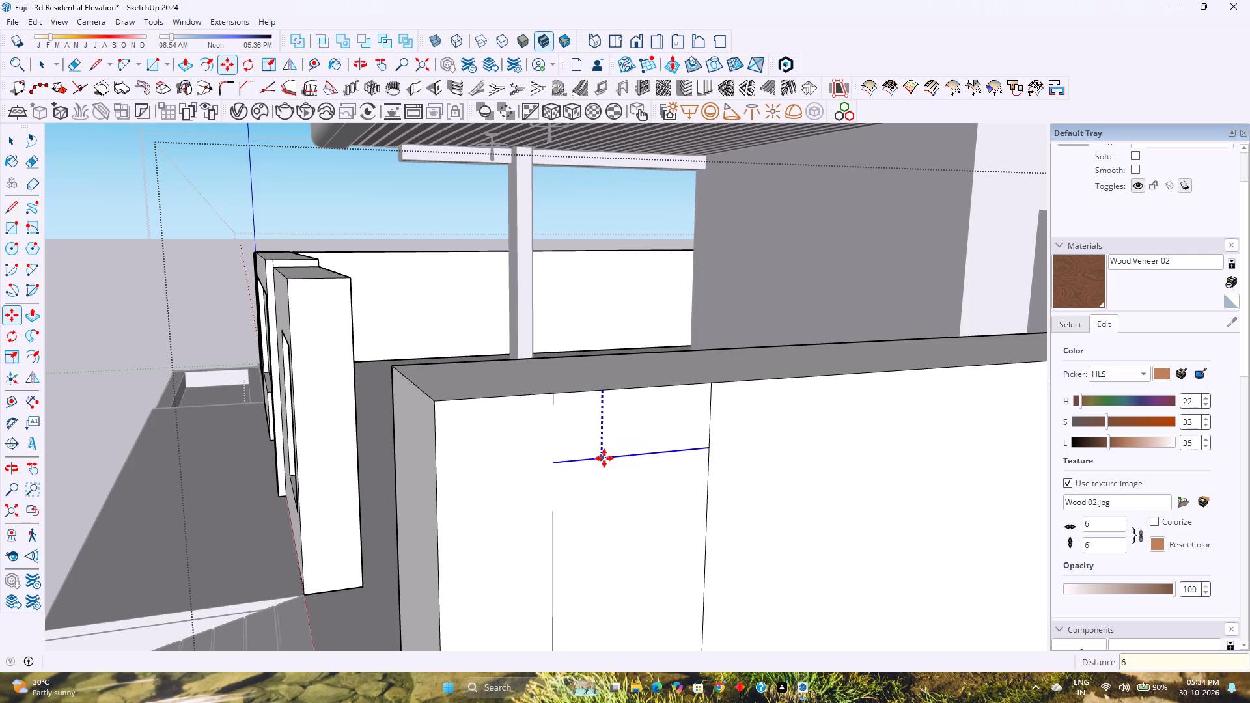
key("e")
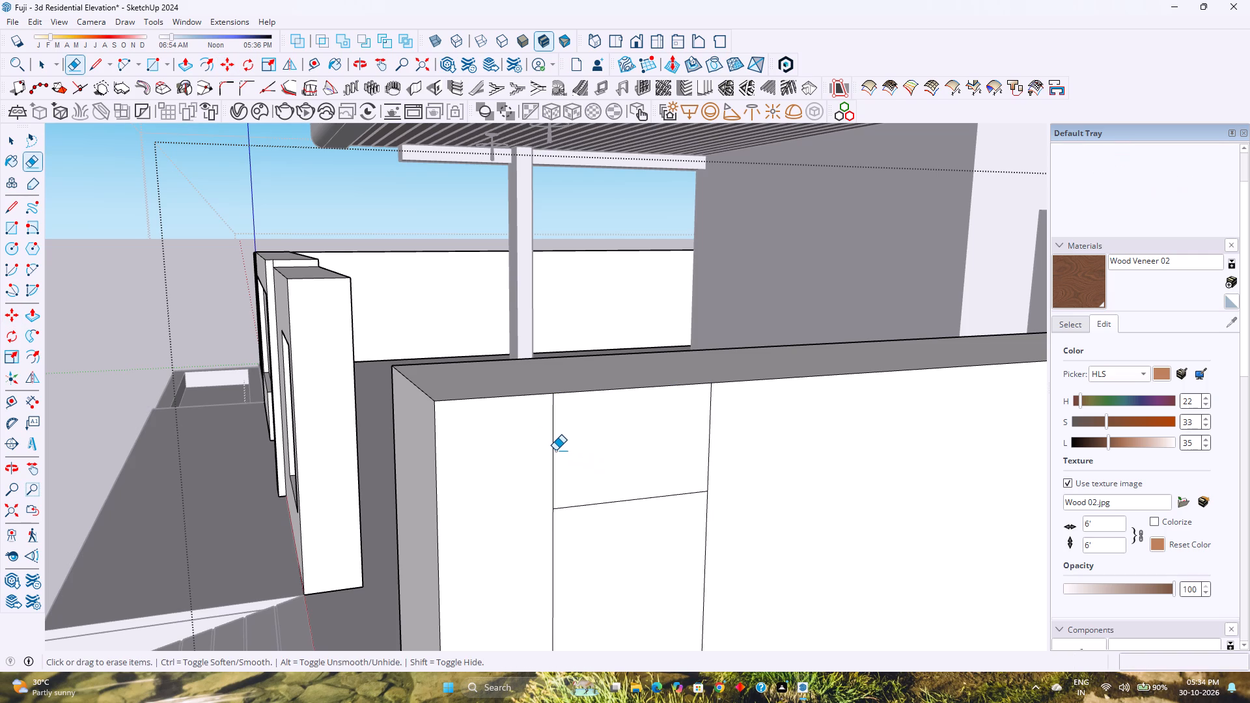
left_click(554, 450)
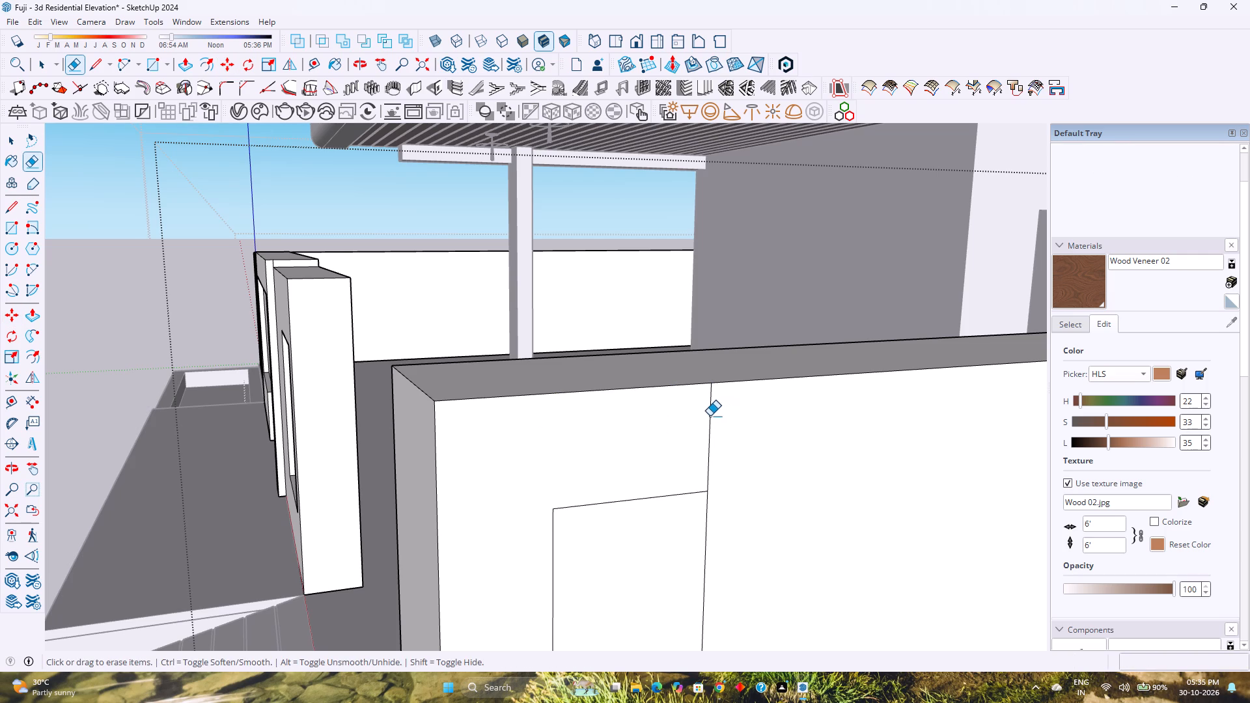
left_click(710, 416)
scroll(618, 534, "down", 4)
Push/Pull the 9" strip outward 10' from the side wall to form a new front wall, and leave the group.
key("space")
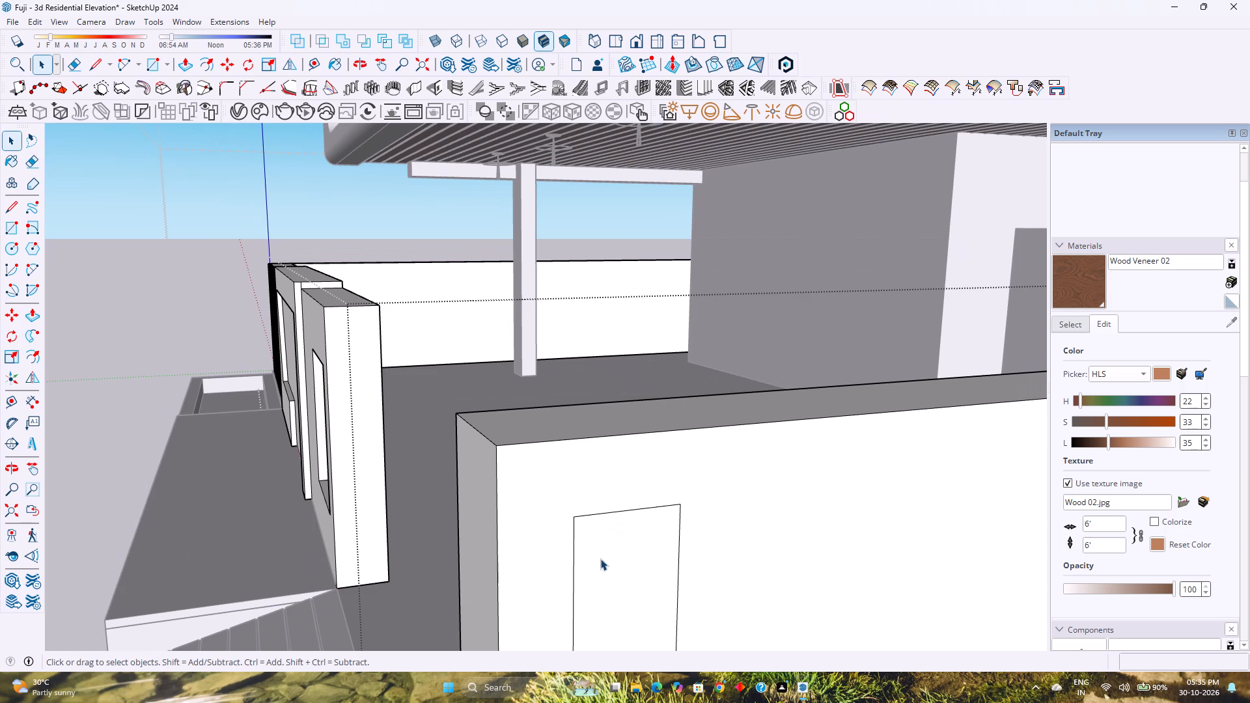
left_click(594, 570)
key("p")
left_click(594, 570)
scroll(675, 605, "down", 6)
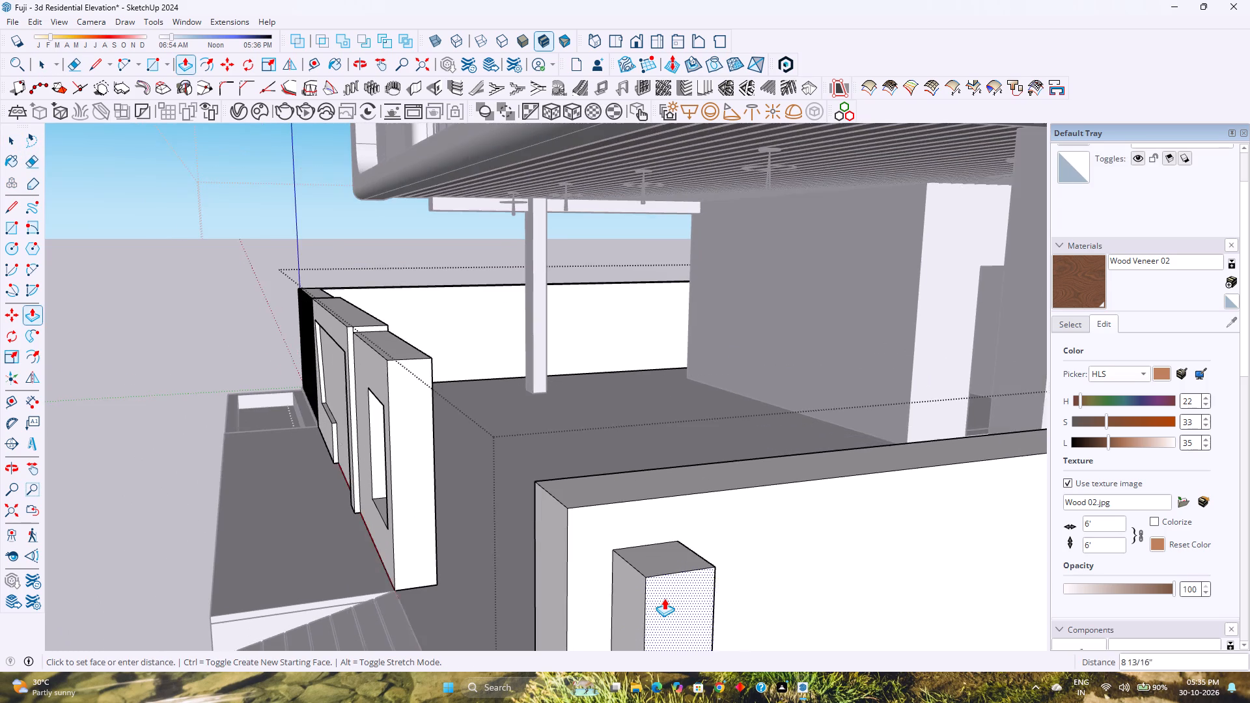
middle_click_drag(653, 599, 600, 510, "shift")
middle_click(598, 503, "shift")
scroll(596, 492, "down", 8)
middle_click_drag(582, 497, 771, 506)
scroll(772, 504, "down", 4)
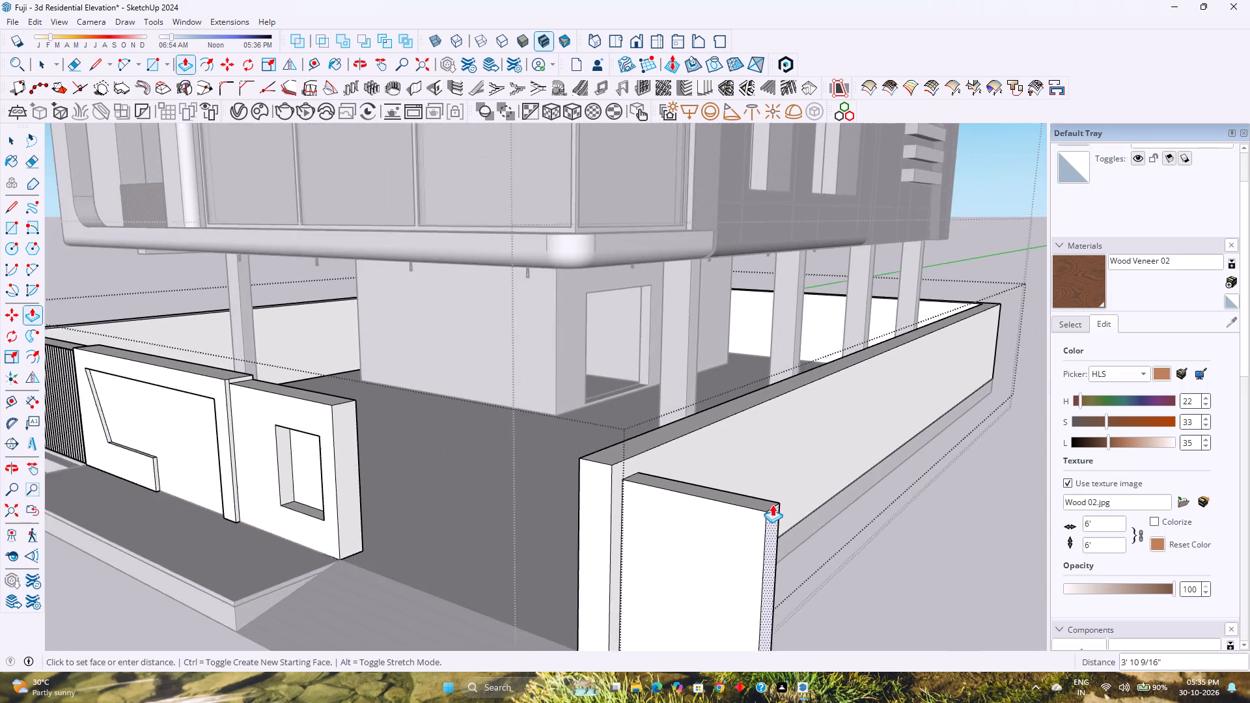
scroll(772, 504, "down", 3)
middle_click_drag(926, 536, 913, 501, "shift")
scroll(913, 499, "down", 3)
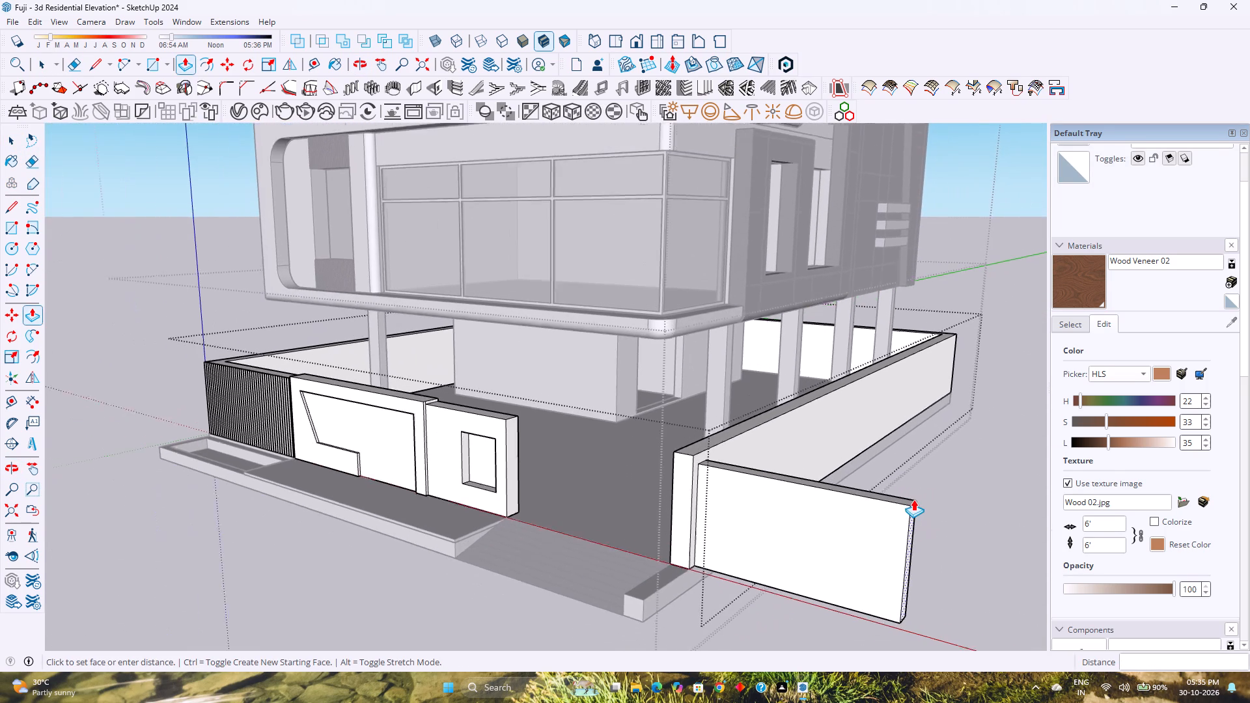
type("10'")
key("Return")
key("space")
key("Escape")
Inside the base group, draw a 1' vertical line on the plinth's side face where the new wall's back bottom edge meets it.
middle_click_drag(824, 545, 816, 544)
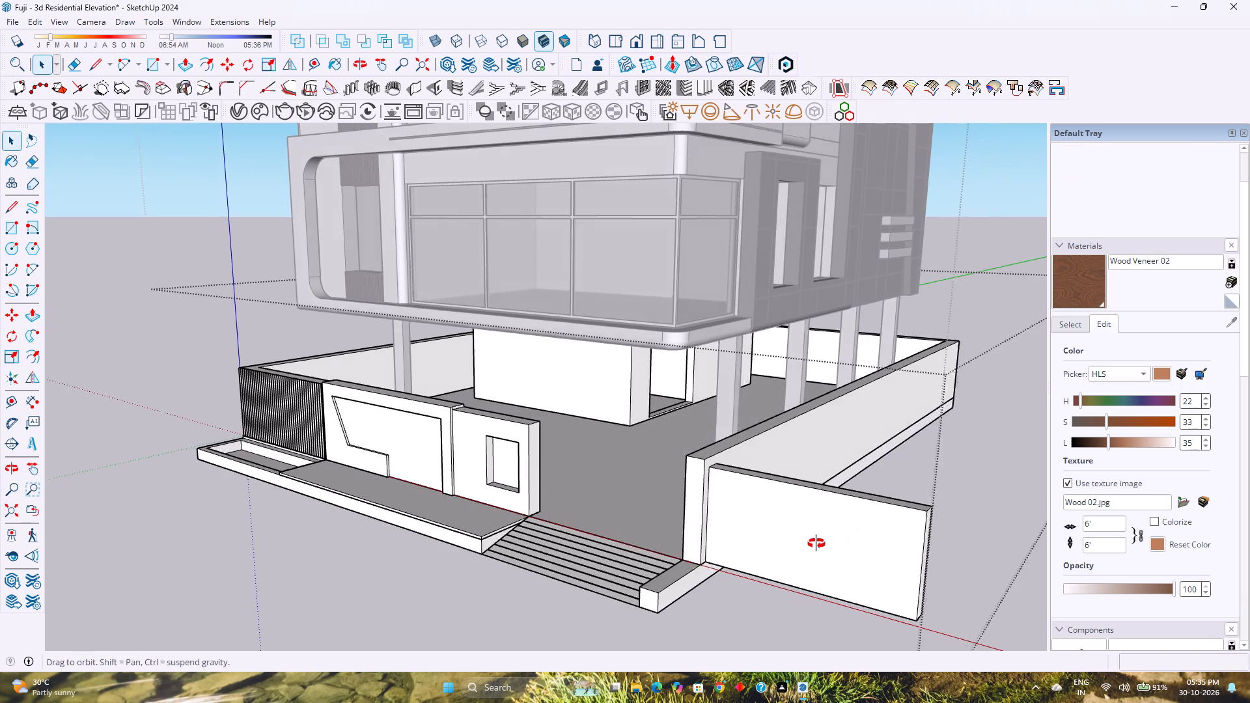
middle_click_drag(816, 544, 808, 514)
middle_click(808, 514)
double_click(671, 546)
scroll(704, 545, "up", 4)
scroll(704, 545, "down", 1)
scroll(704, 545, "up", 2)
middle_click_drag(704, 545, 697, 544)
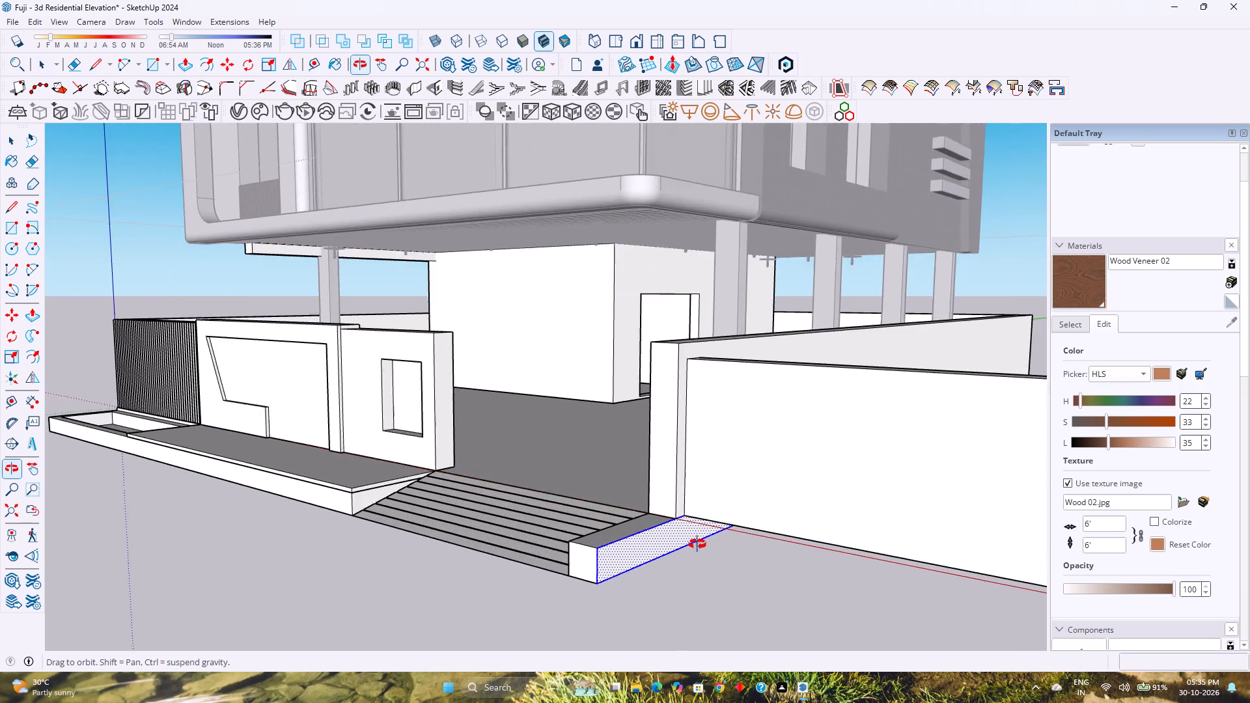
middle_click_drag(697, 544, 602, 544)
middle_click_drag(350, 577, 405, 526)
scroll(379, 437, "up", 2)
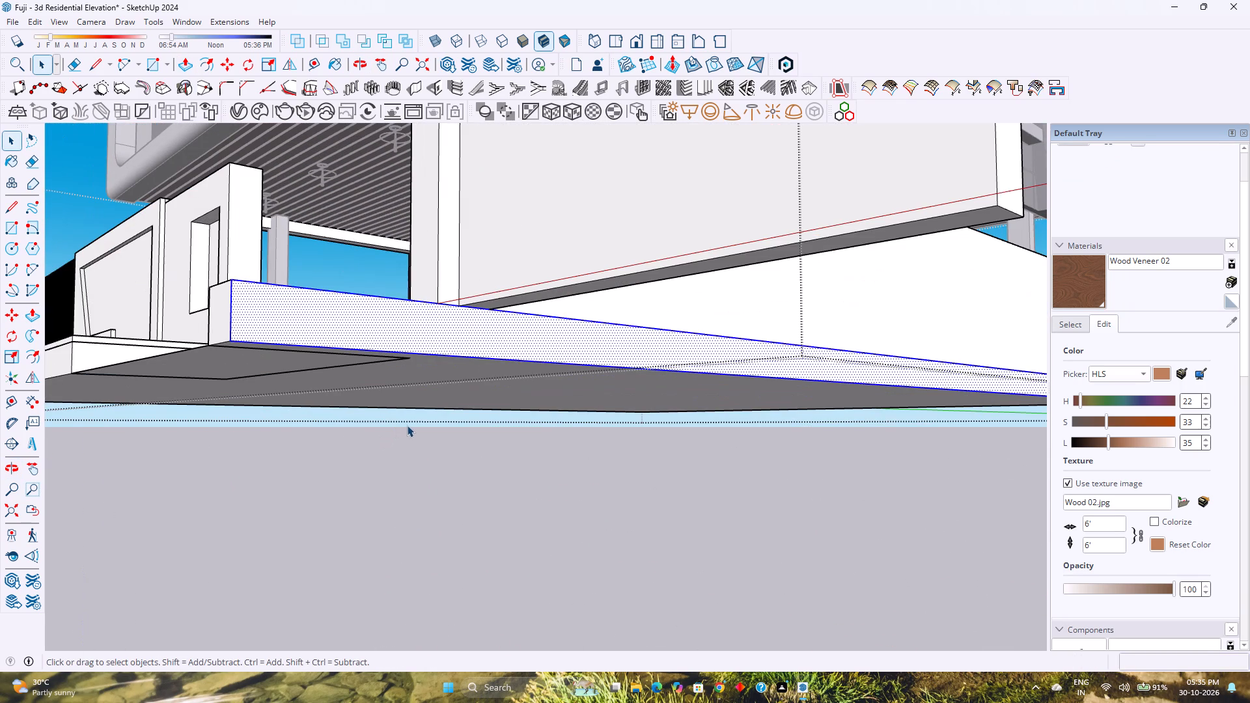
key("l")
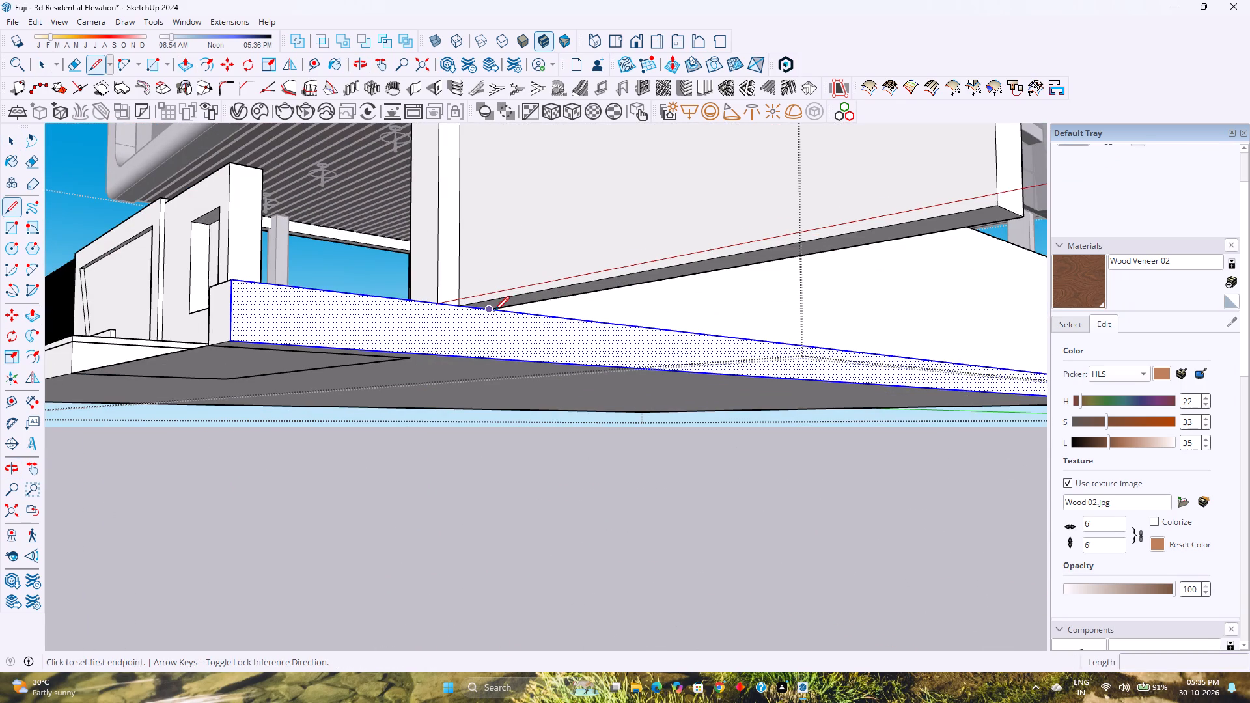
scroll(494, 312, "up", 5)
left_click(487, 314)
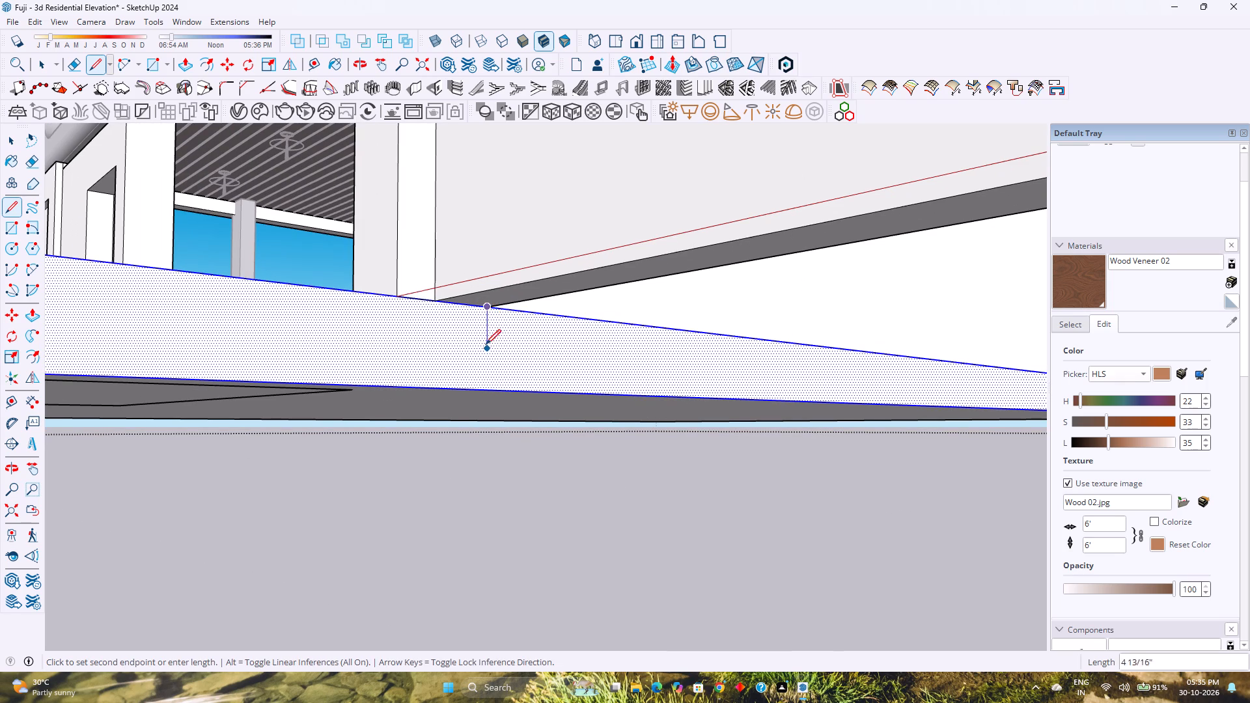
left_click(492, 387)
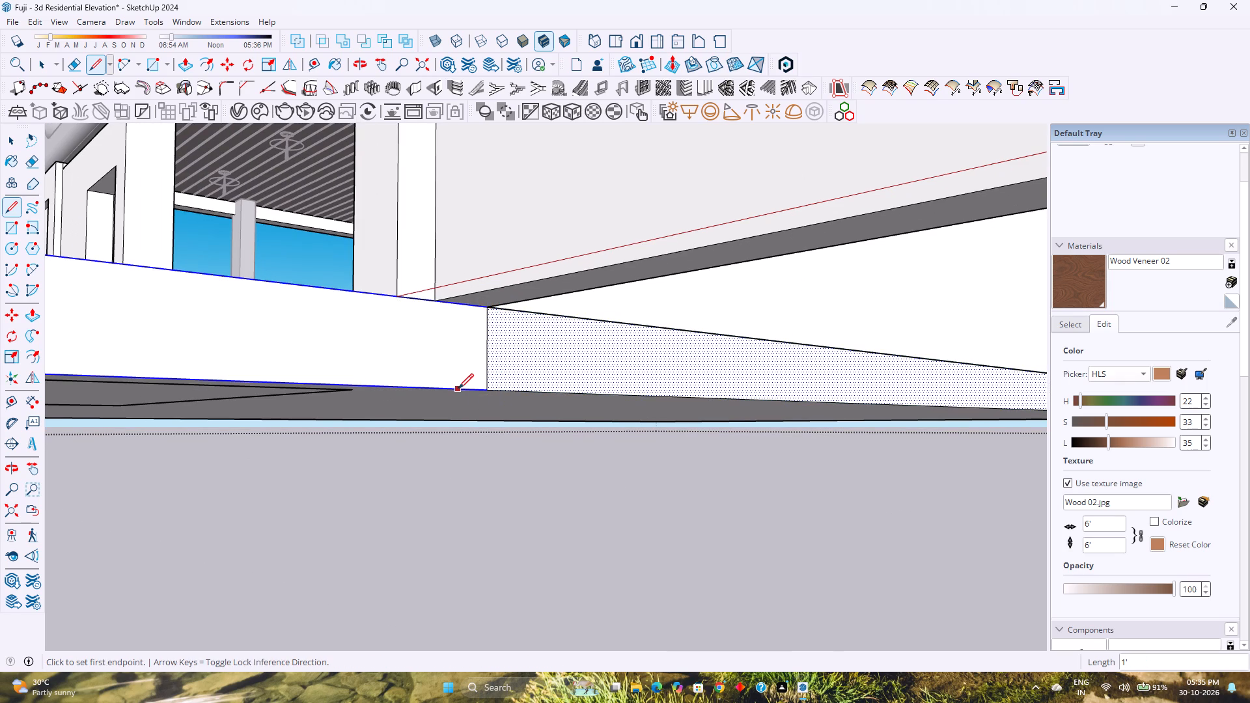
key("Escape")
Push/Pull the front part of the plinth's side face outward 10', flush with the new wall's end.
key("space")
left_click(385, 362)
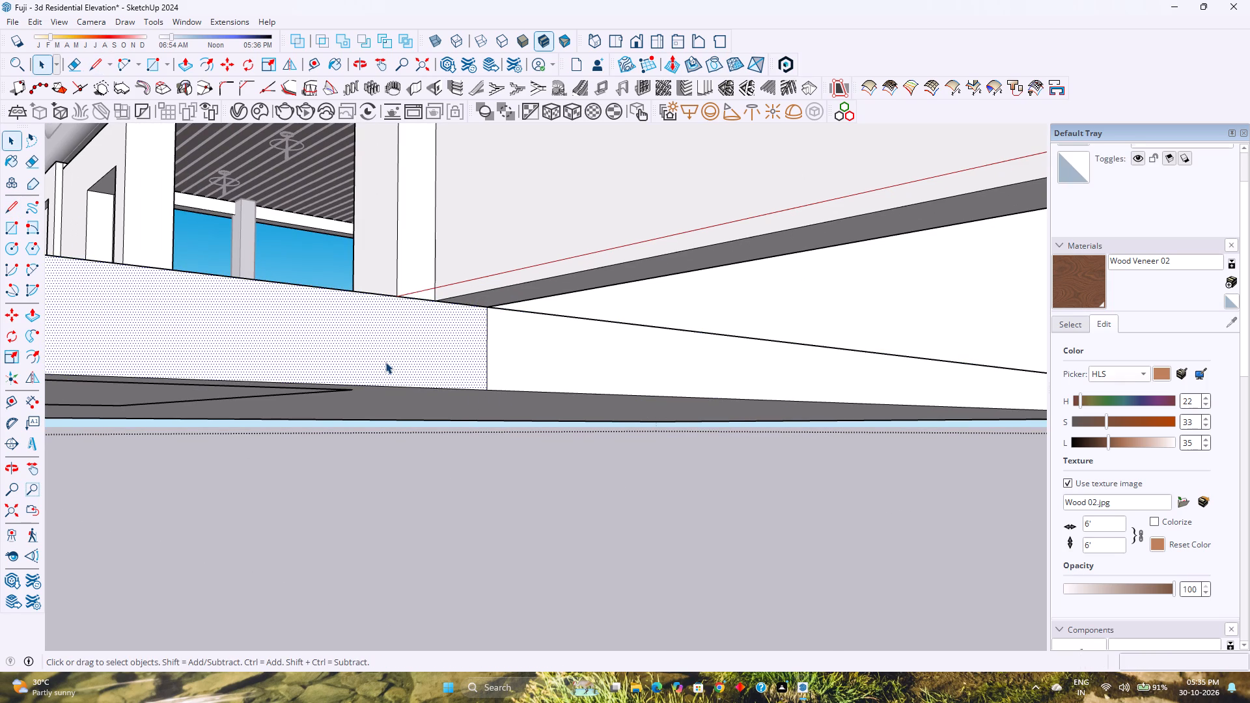
key("p")
left_click(385, 362)
scroll(430, 386, "down", 9)
middle_click_drag(430, 391, 432, 456)
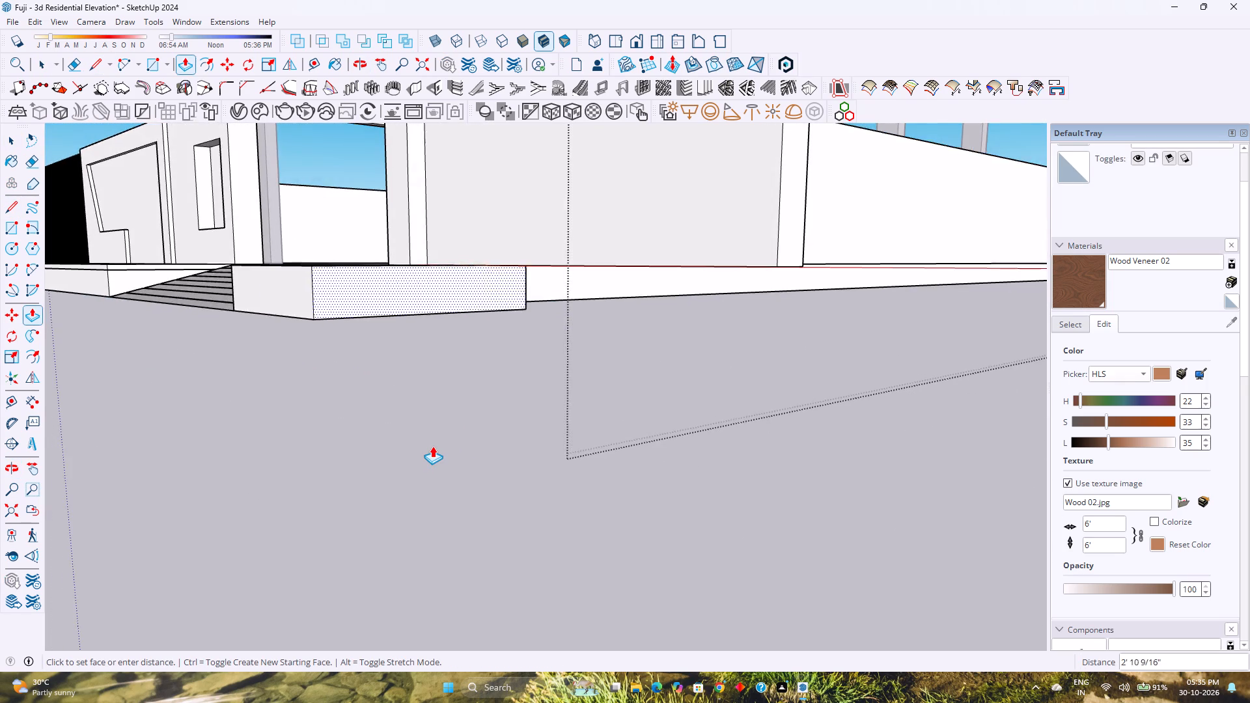
scroll(432, 442, "down", 9)
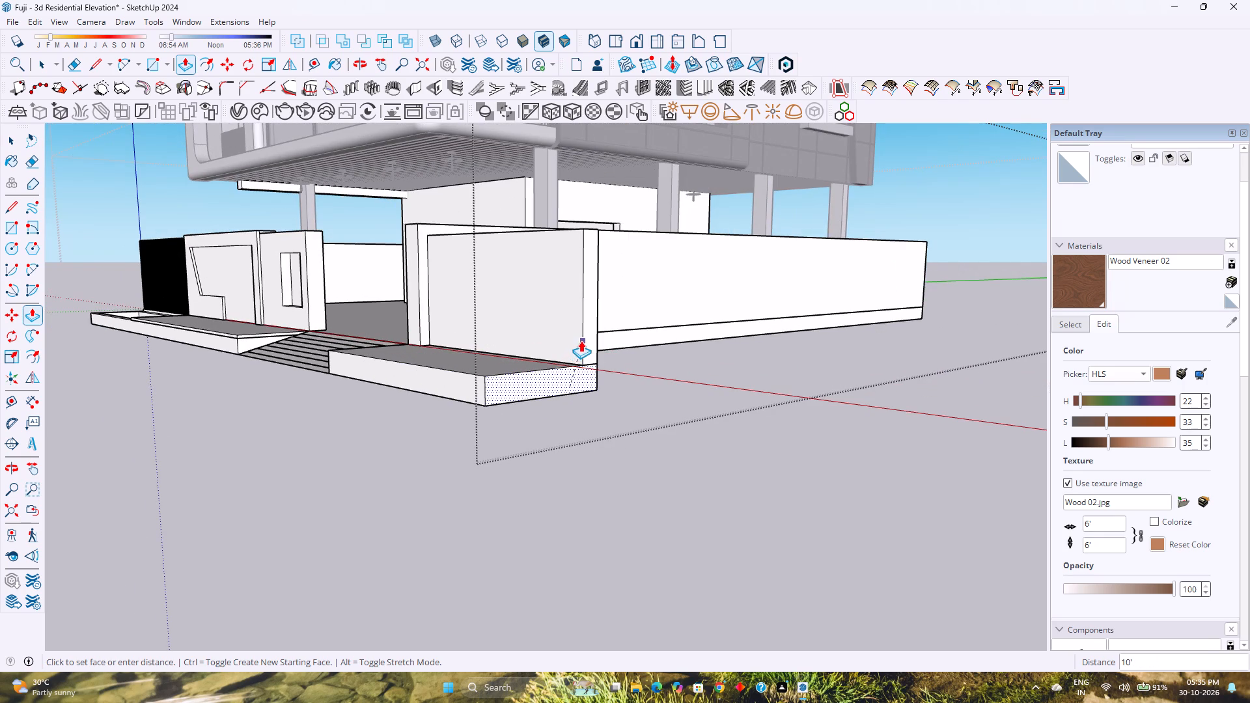
left_click(581, 340)
On the platform's top face, place guides 1' in from the edge beside the steps and 1' in from the front edge.
middle_click_drag(392, 390, 682, 448)
middle_click(684, 448)
middle_click_drag(353, 440, 607, 441, "shift")
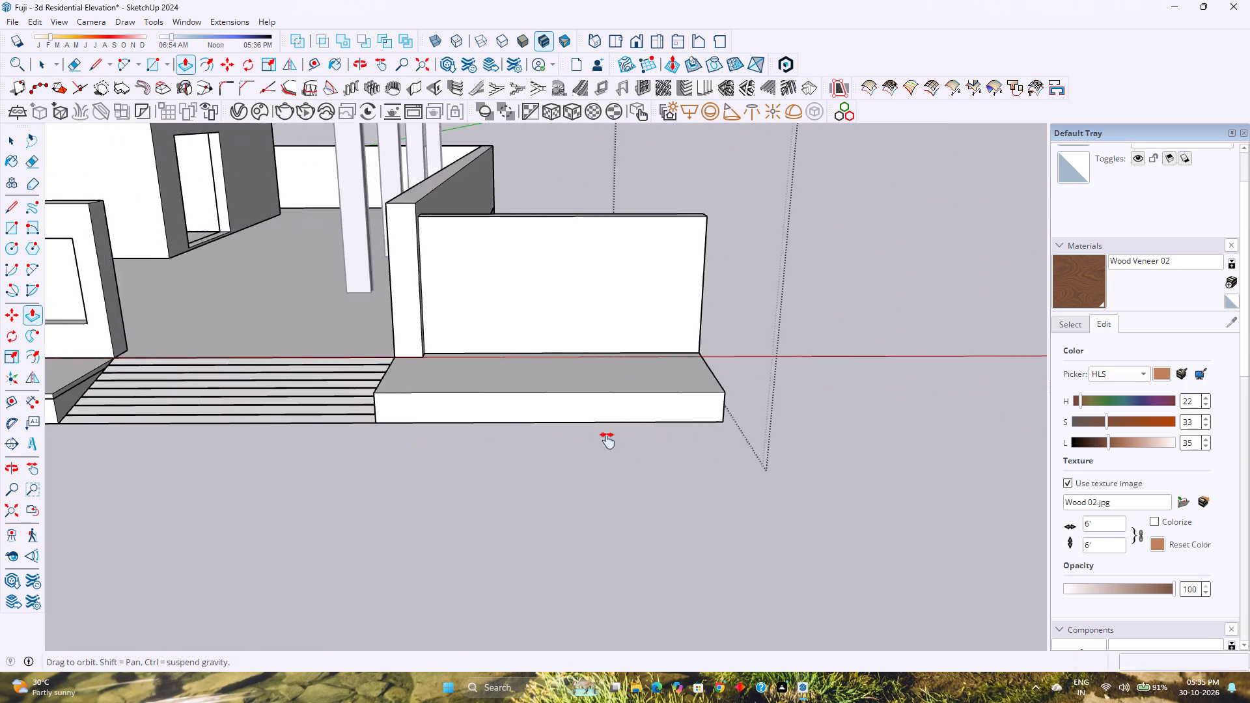
middle_click_drag(607, 441, 624, 441, "shift")
middle_click(628, 441, "shift")
middle_click_drag(513, 447, 745, 471)
middle_click(748, 471)
scroll(431, 462, "up", 3)
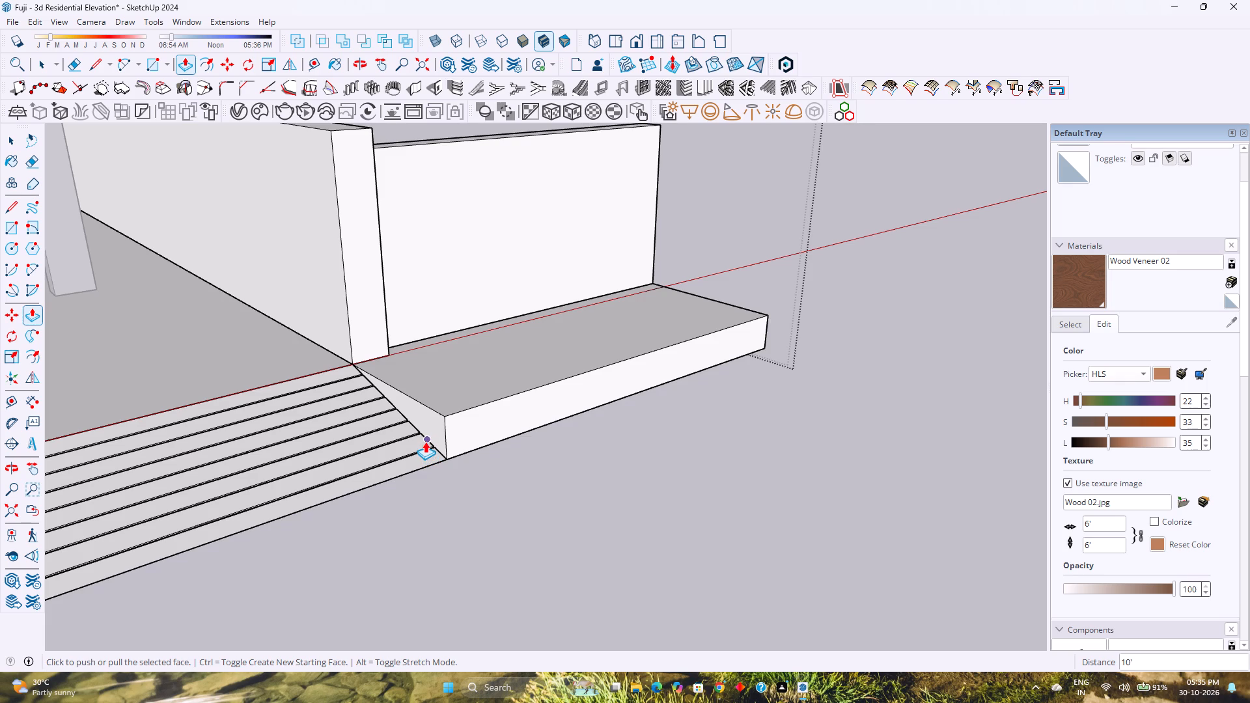
key("space")
scroll(459, 402, "up", 2)
middle_click_drag(467, 404, 469, 503)
middle_click(468, 505)
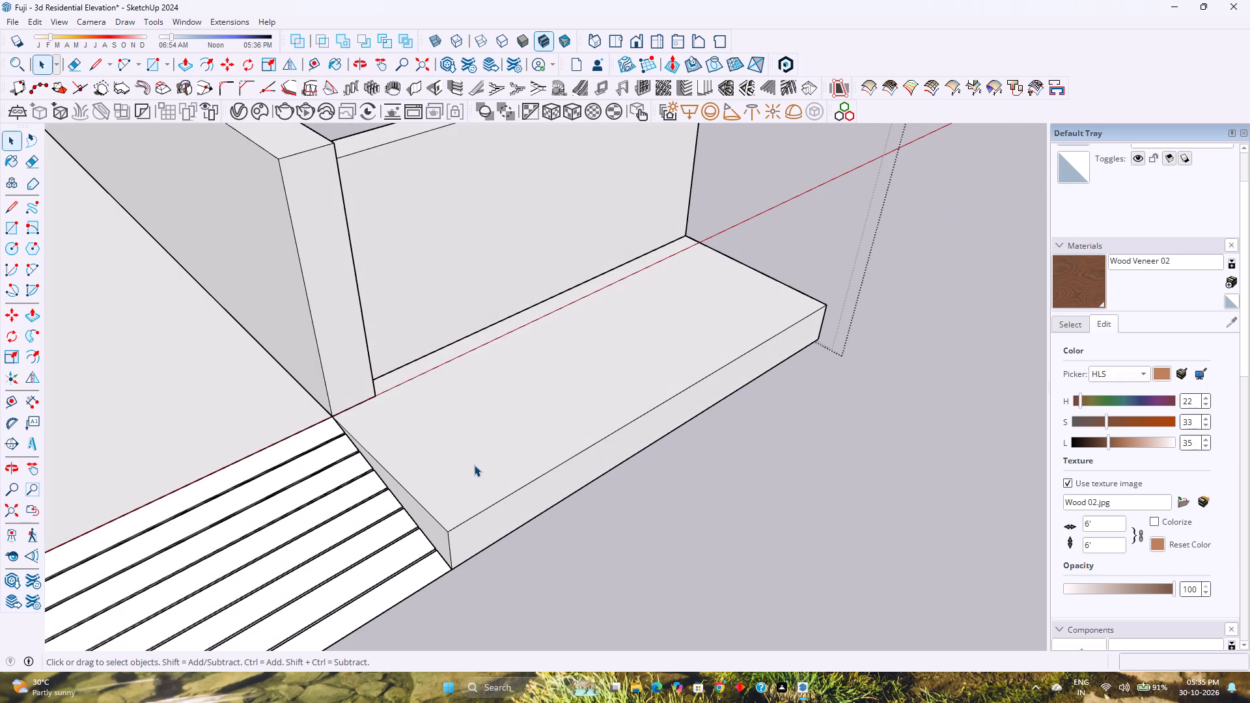
left_click(474, 465)
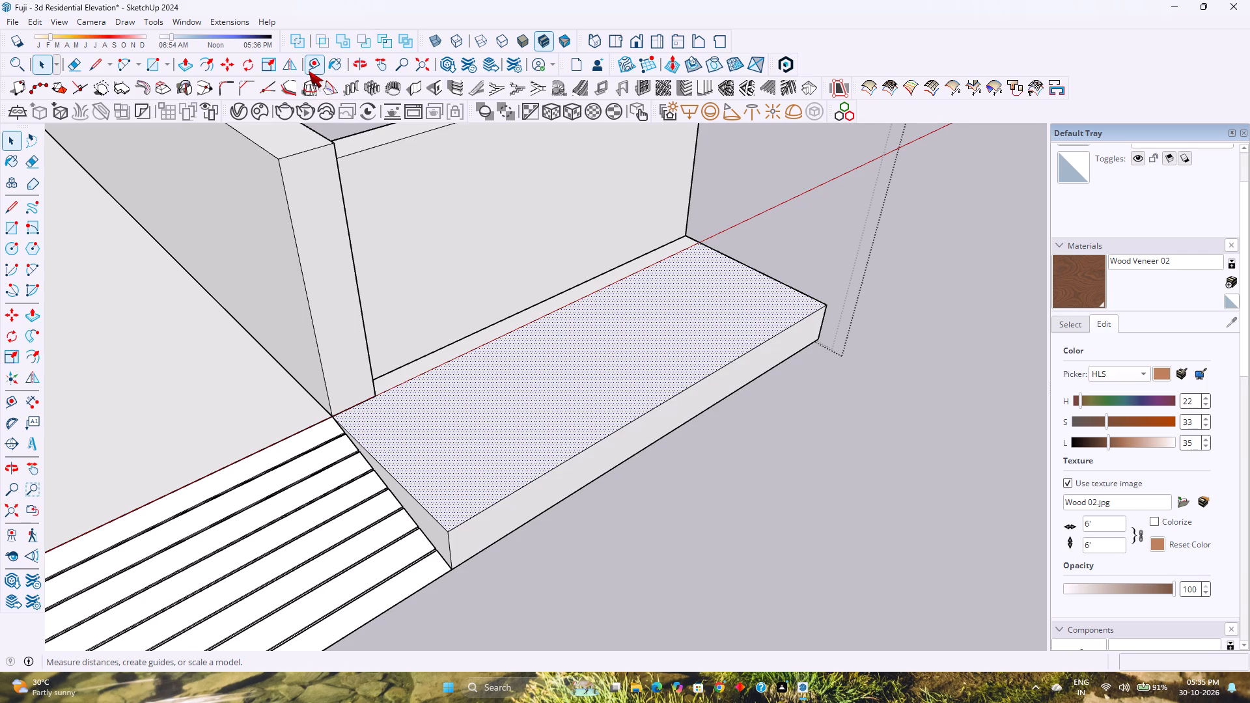
triple_click(537, 366)
left_click(535, 383)
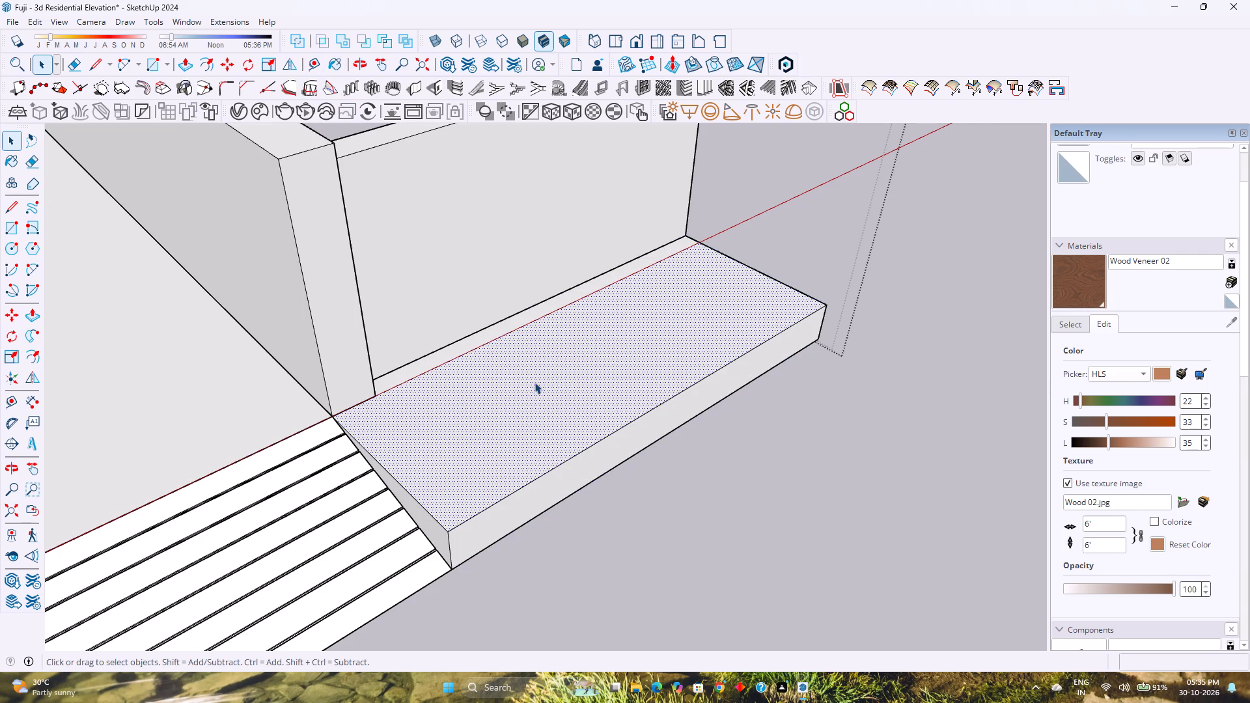
middle_click_drag(520, 400, 576, 389)
middle_click(576, 389)
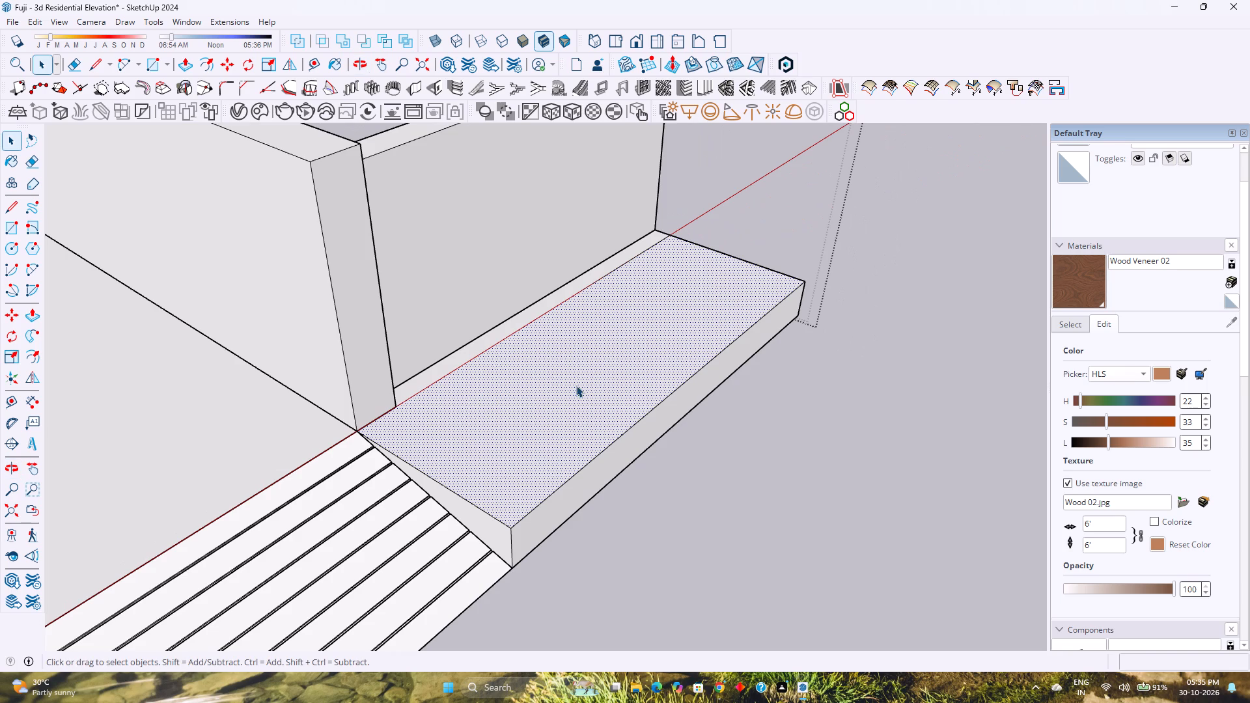
left_click(311, 59)
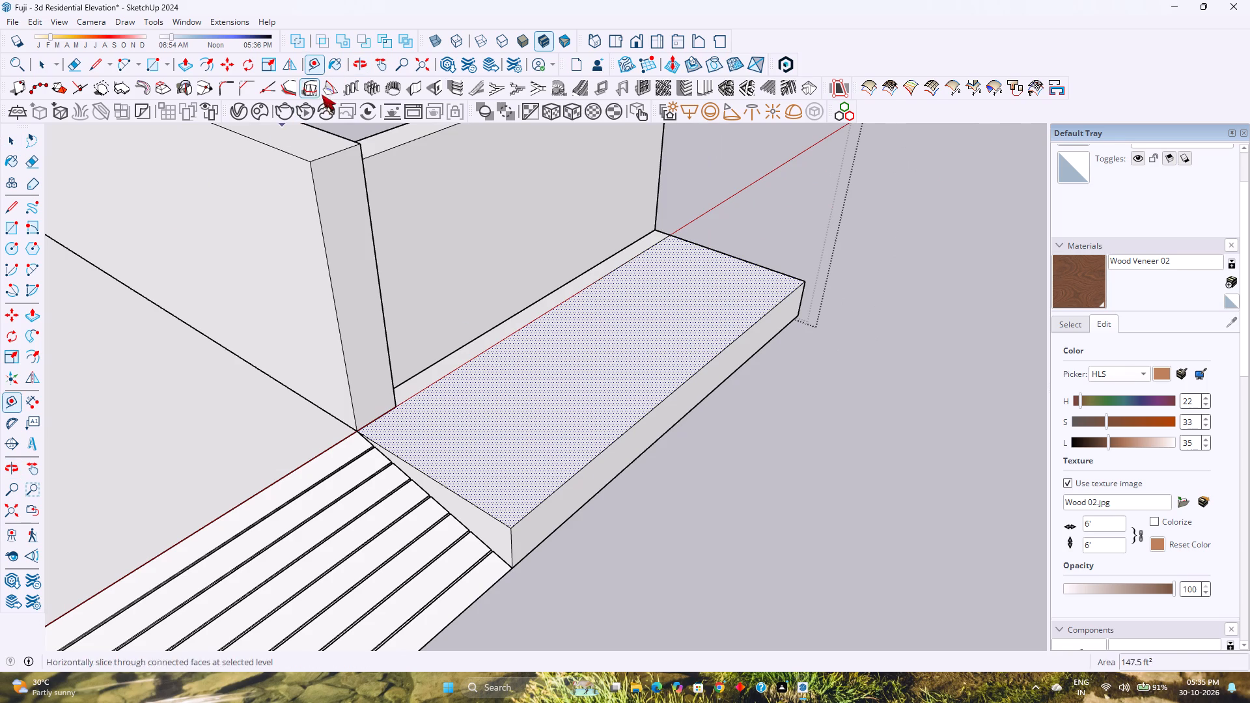
left_click(449, 484)
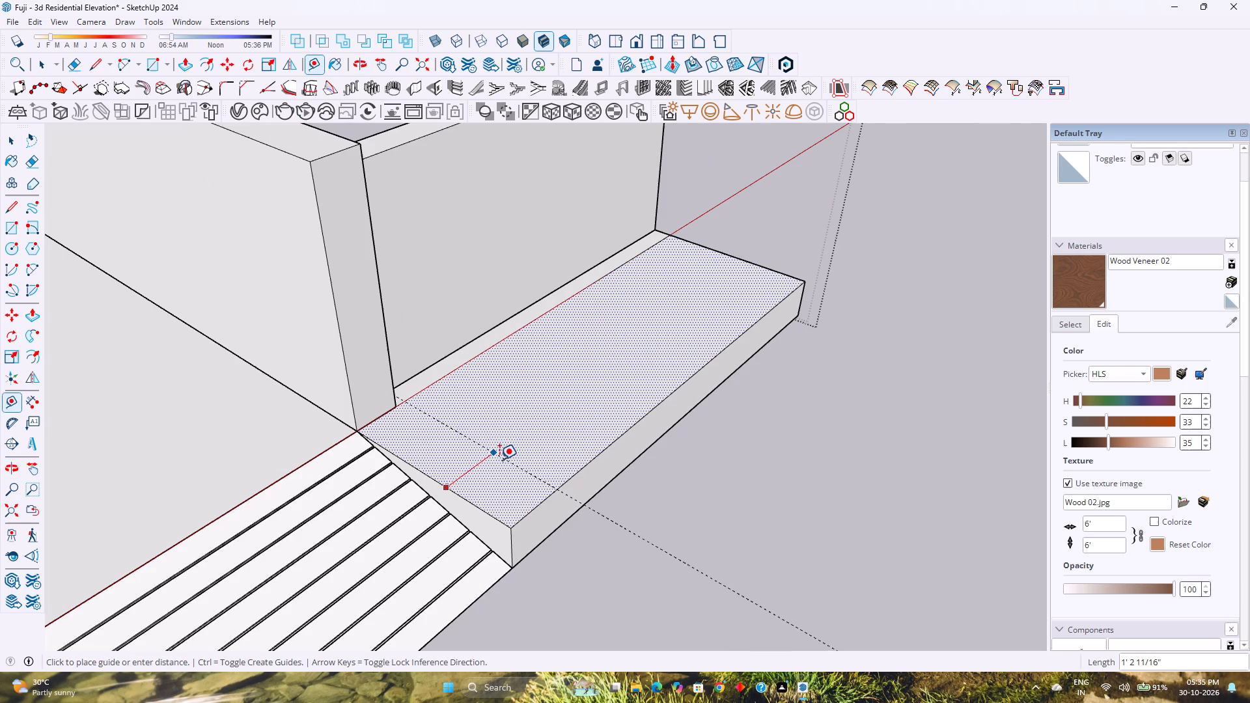
type("1'")
key("Return")
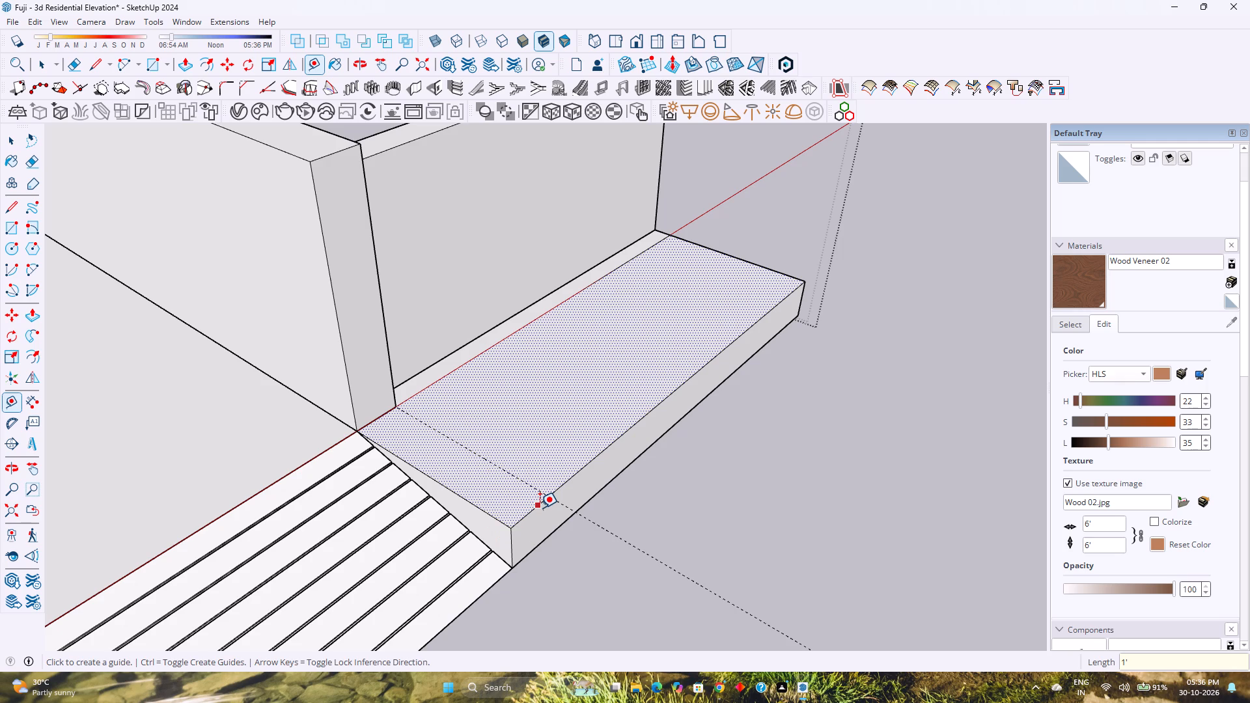
left_click(540, 508)
type("1'")
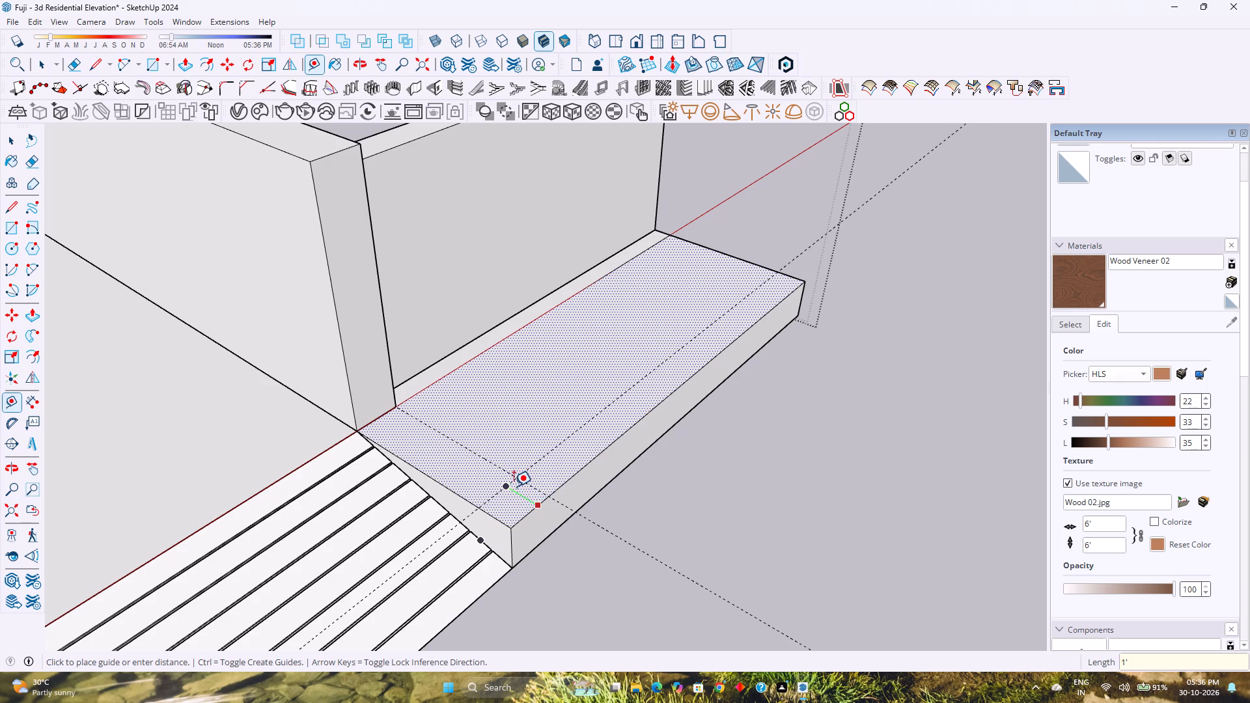
key("Return")
Draw a tangent arc of 1' radius across the platform's front corner beside the steps, between the points where the guides meet the edges.
key("a")
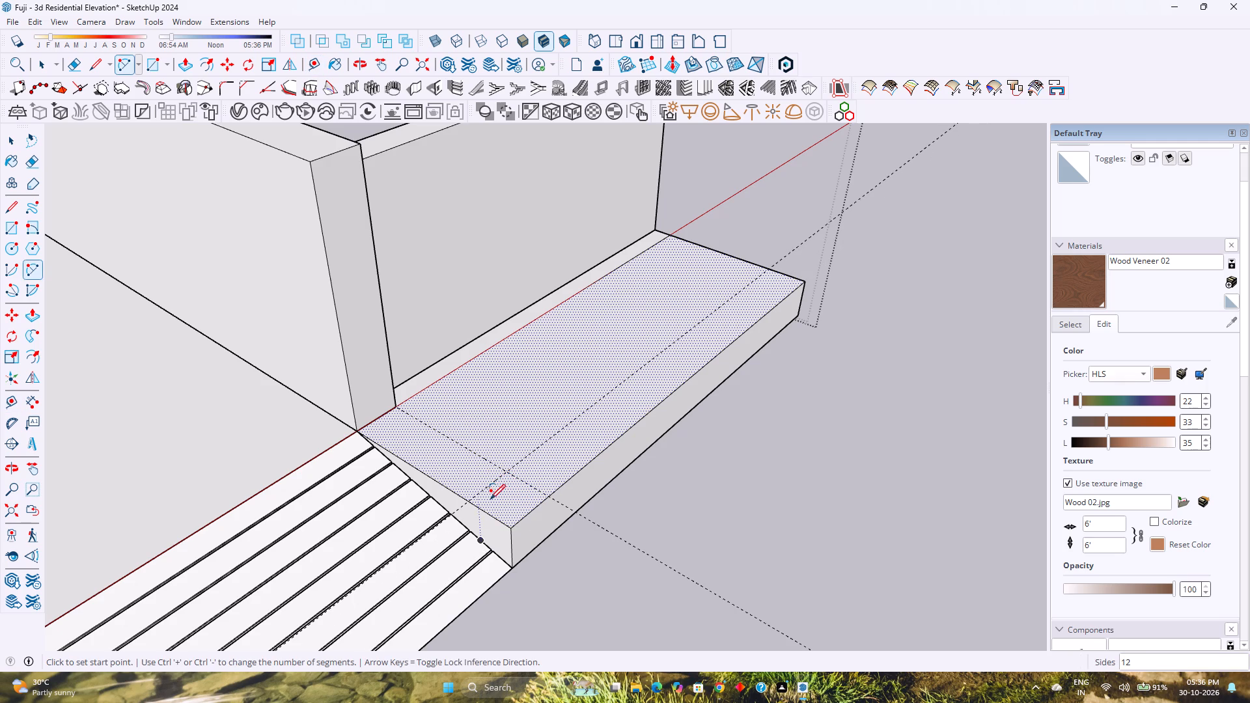
left_click(473, 501)
double_click(546, 495)
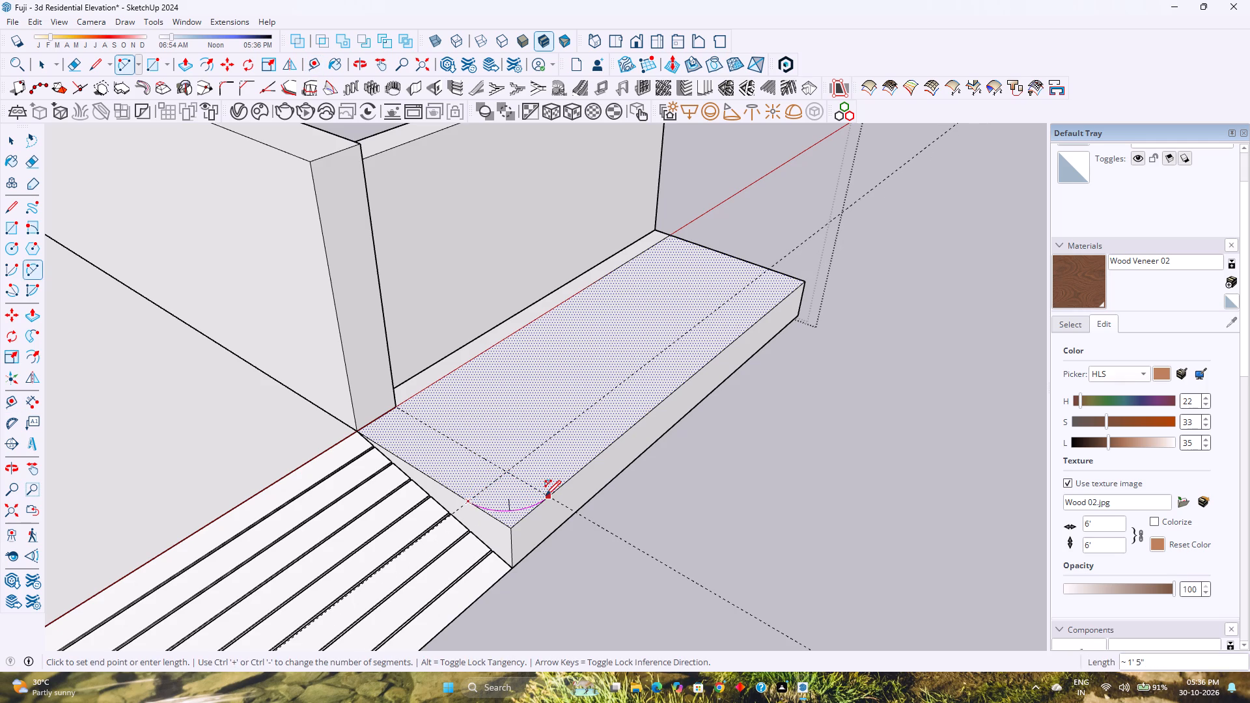
Set the corner arc's segments to 120.
key("space")
left_click(513, 508)
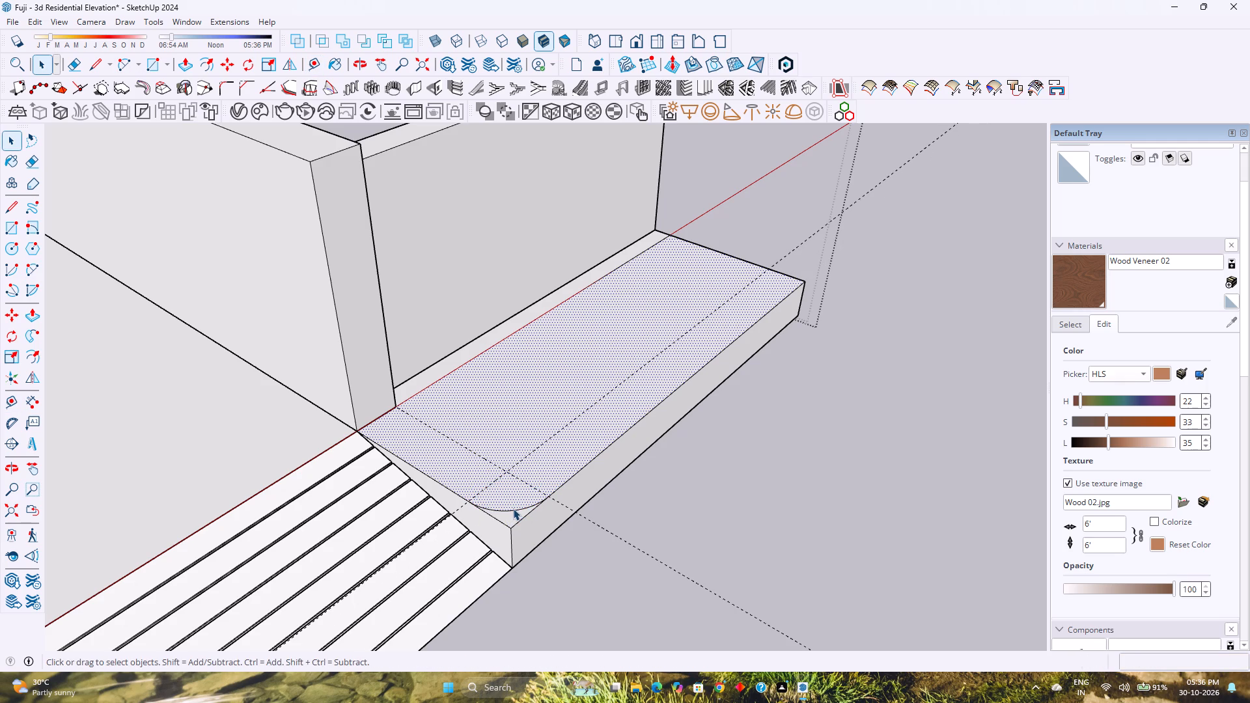
left_click(513, 509)
scroll(1137, 268, "up", 3)
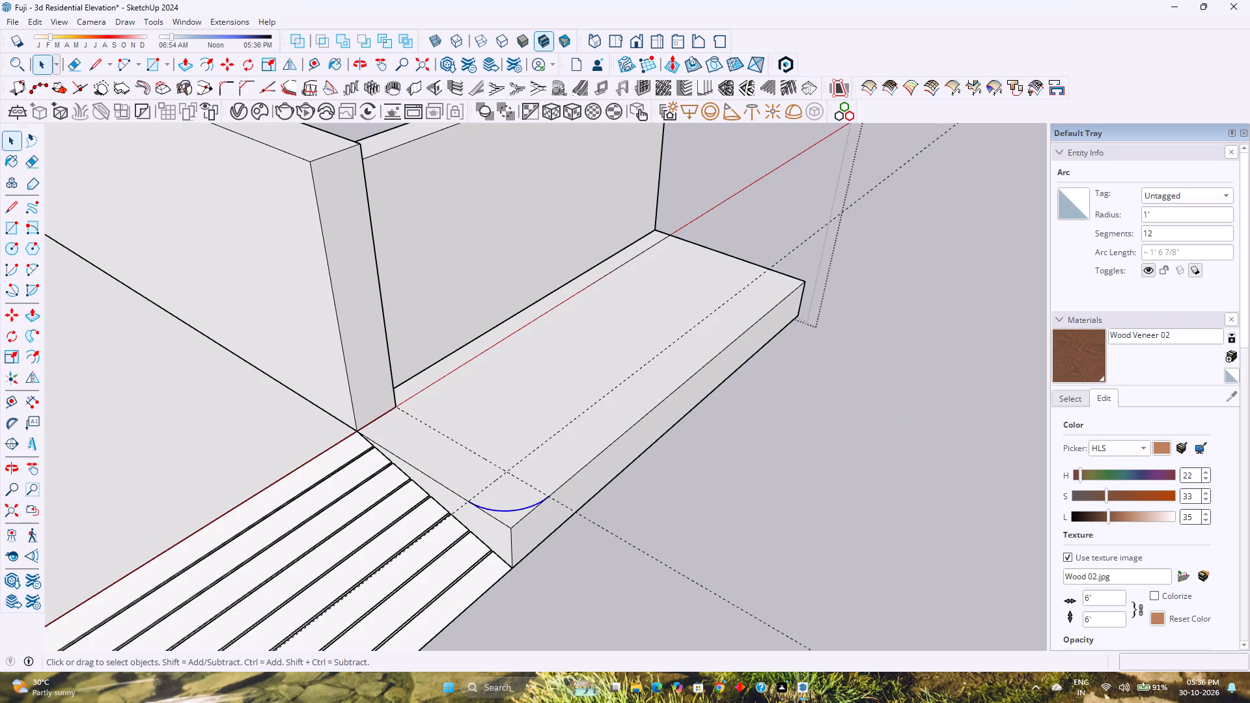
left_click(1161, 237)
key("0")
key("Return")
Push/Pull the corner piece outside the arc down 1' through the platform to round off its corner, and leave the tool.
scroll(568, 473, "up", 2)
left_click(496, 524)
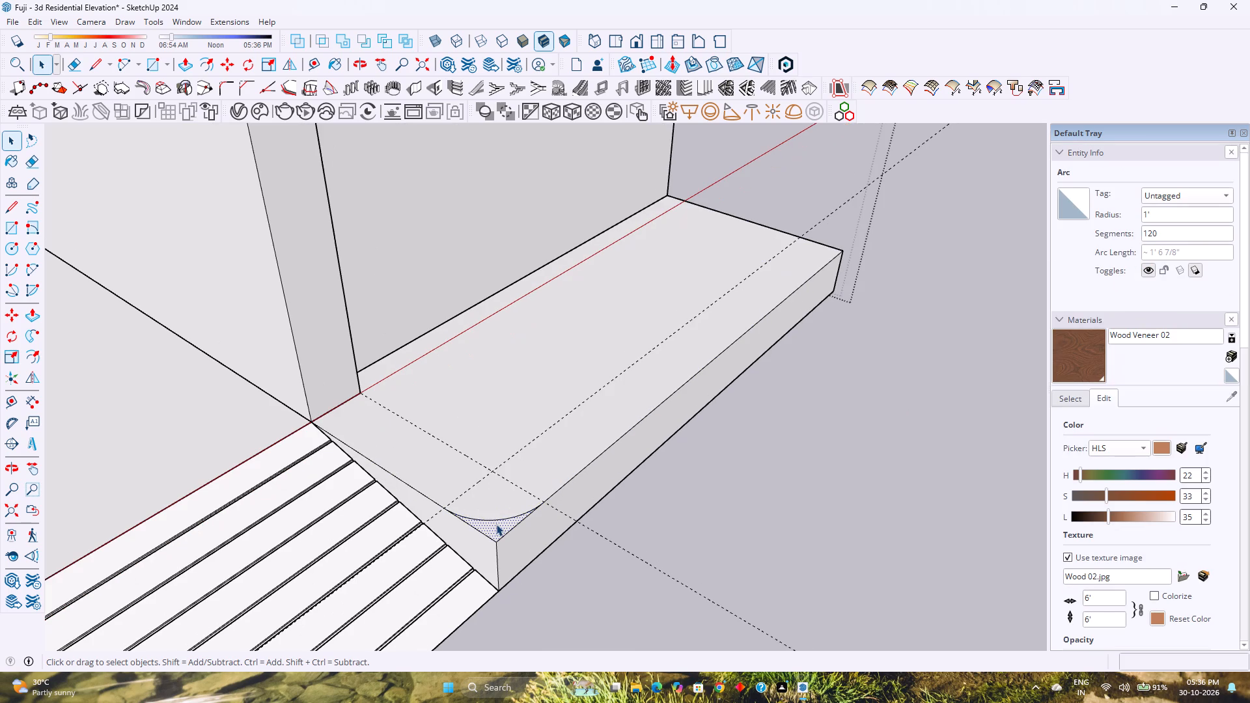
key("p")
left_click(493, 531)
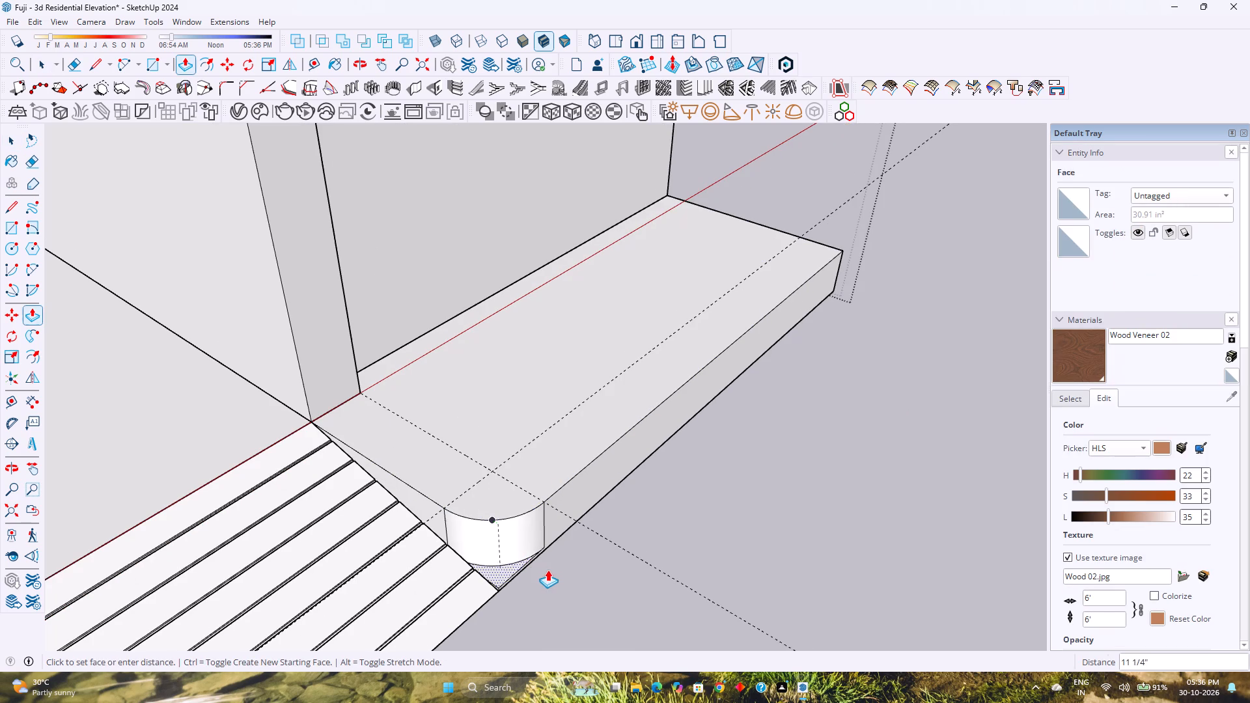
middle_click_drag(537, 560, 383, 485)
left_click(307, 445)
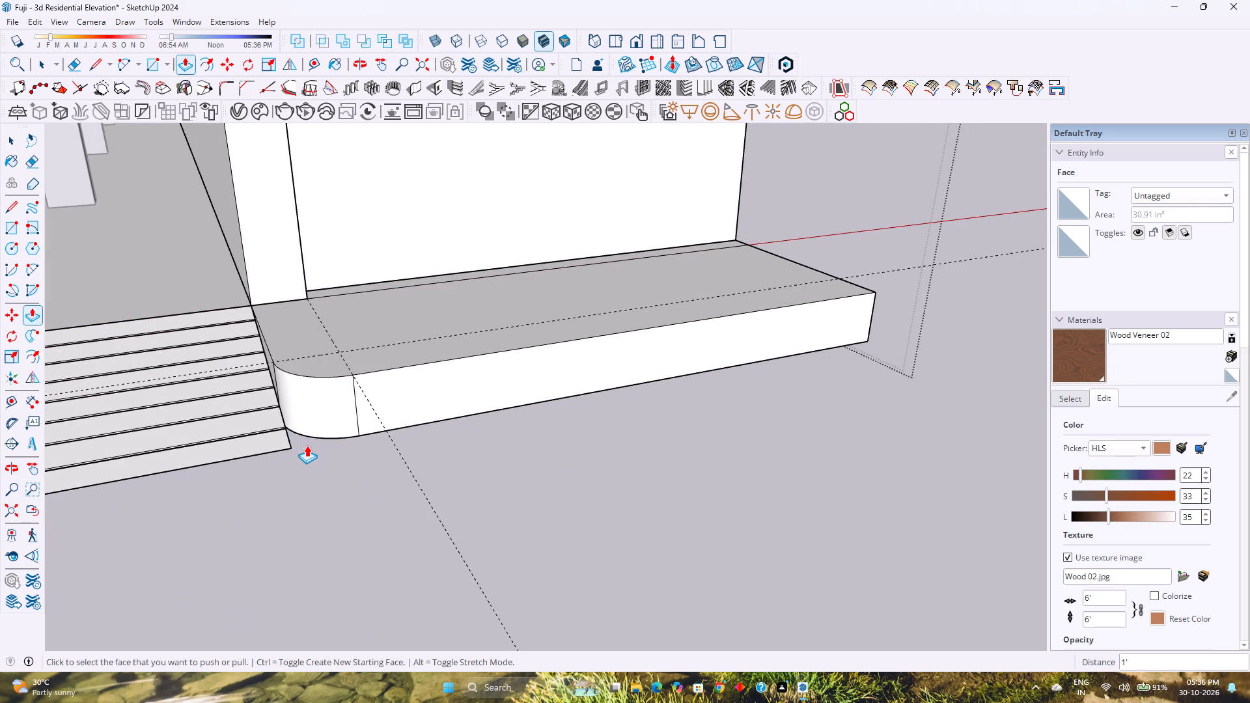
scroll(326, 442, "up", 3)
middle_click_drag(327, 442, 56, 413)
middle_click(56, 413)
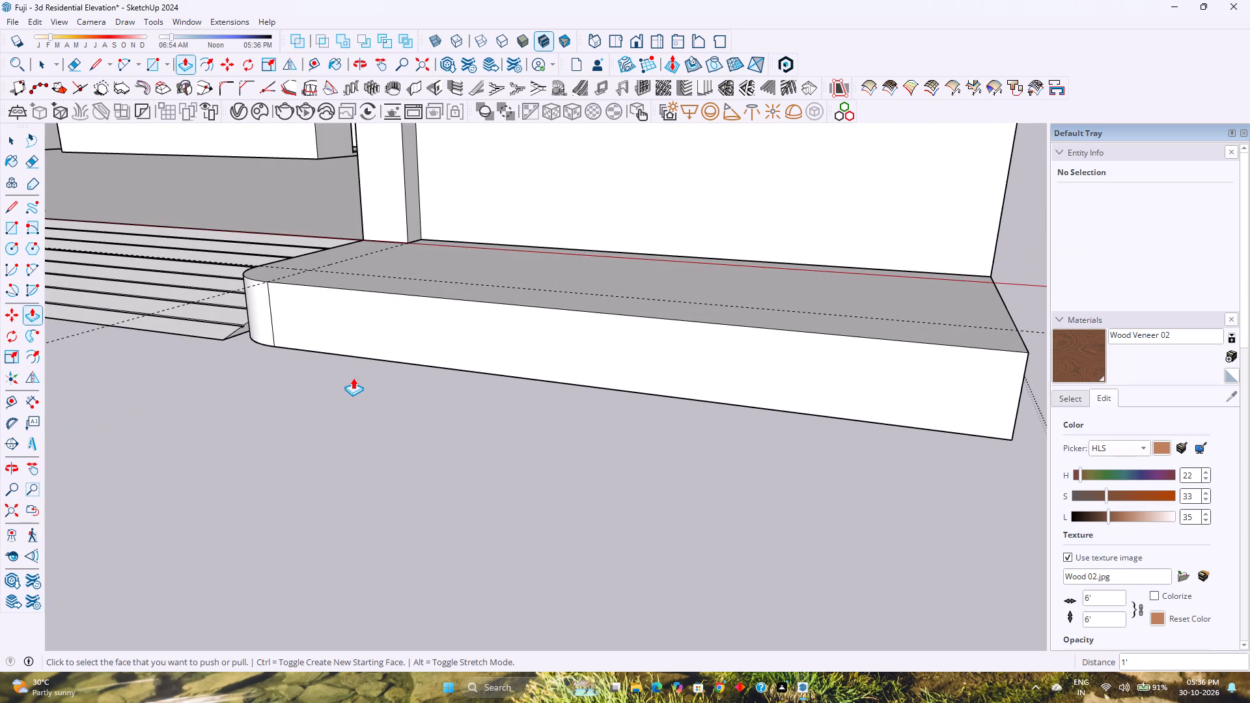
key("space")
key("Escape")
Delete the construction guides from the platform.
scroll(353, 378, "down", 3)
middle_click_drag(354, 378, 378, 427, "shift")
middle_click(378, 428, "shift")
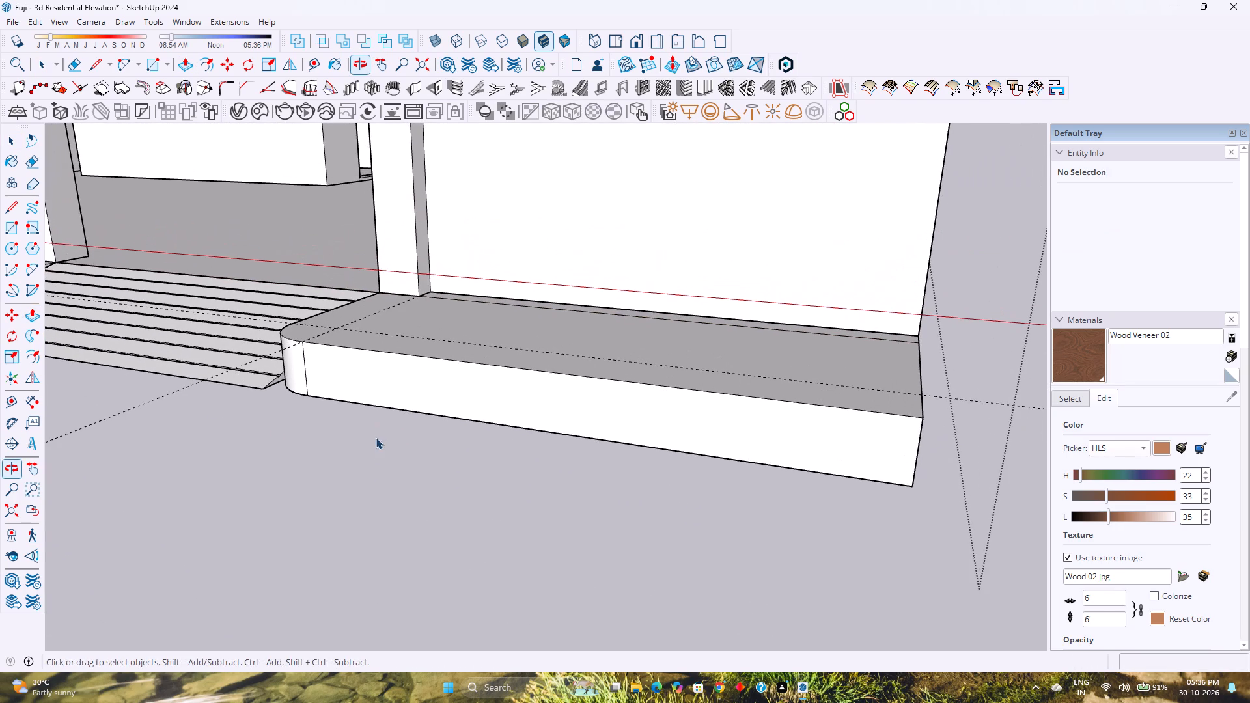
middle_click_drag(372, 430, 357, 487, "shift")
middle_click_drag(348, 483, 370, 462)
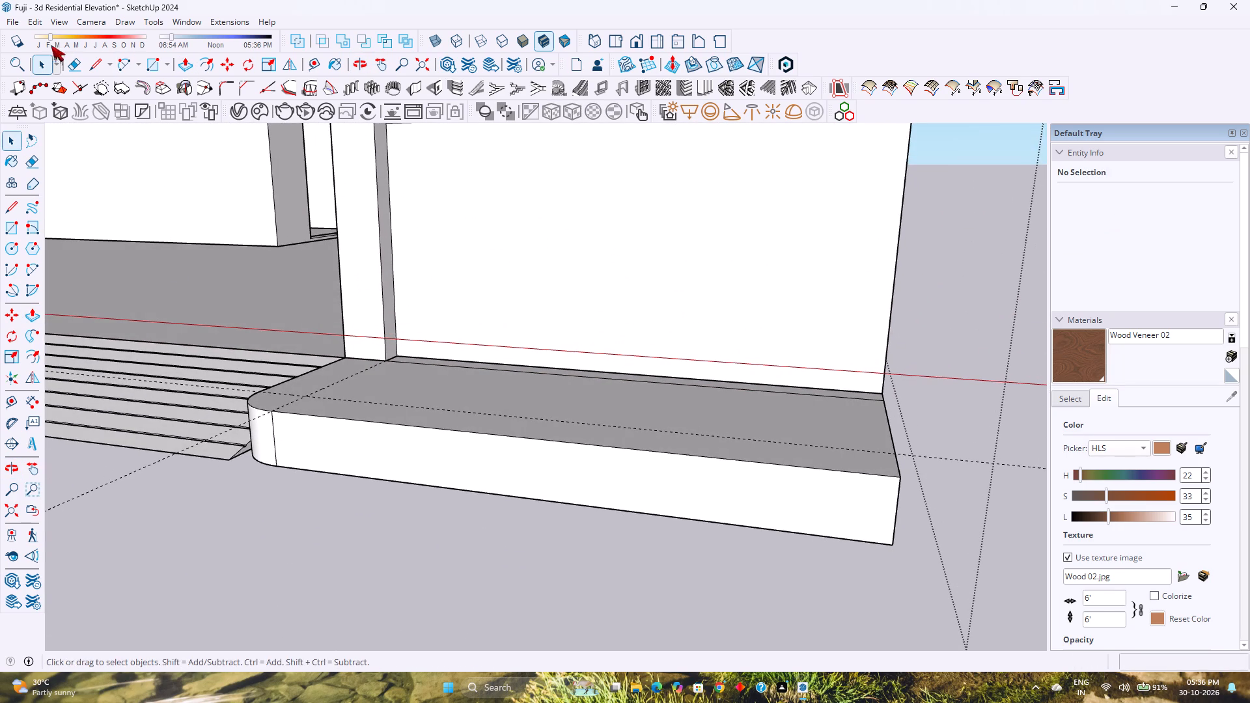
left_click(40, 23)
left_click(83, 150)
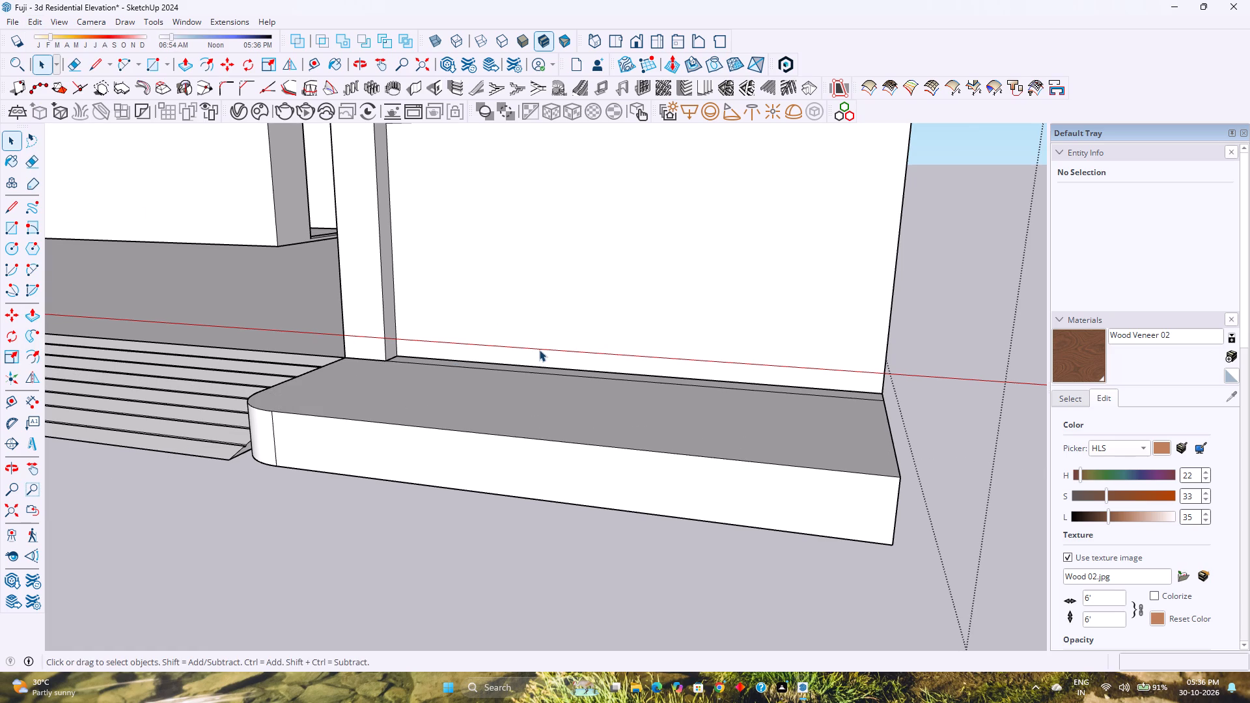
Examine the rounded platform, the new front wall and the entrance steps in relation to the whole house.
scroll(531, 352, "down", 3)
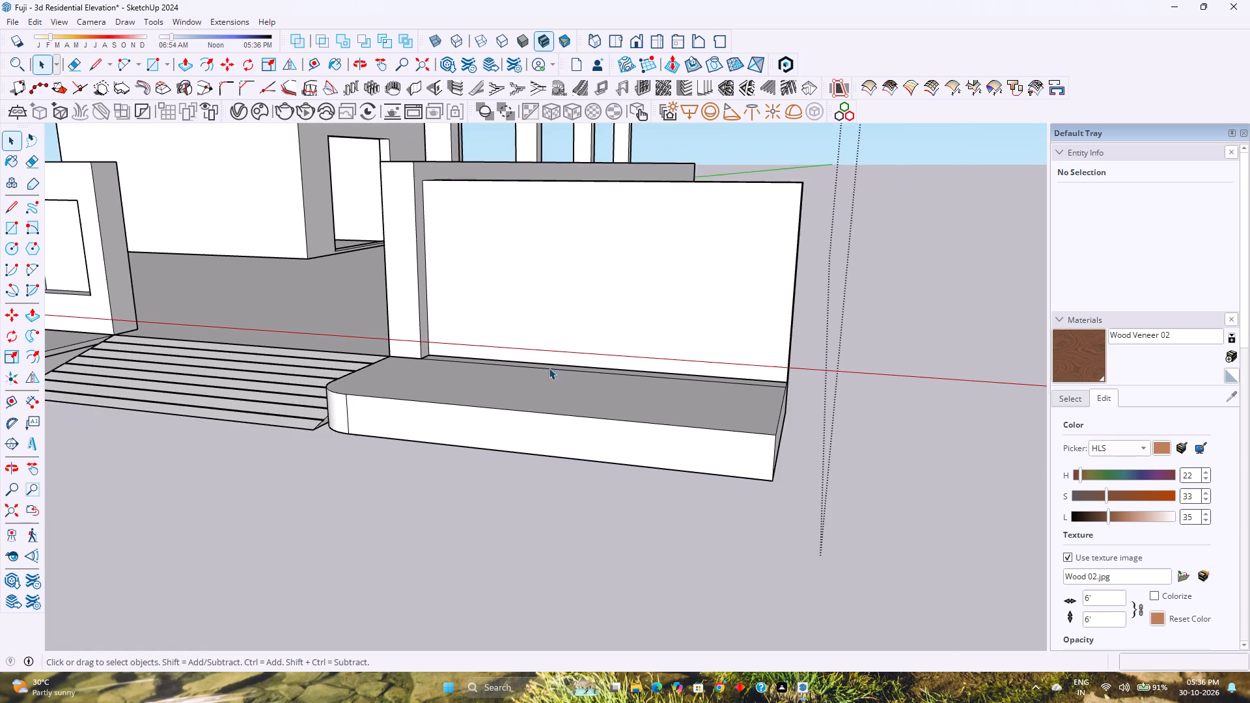
middle_click_drag(575, 387, 436, 363)
middle_click(436, 363)
scroll(439, 361, "down", 2)
middle_click_drag(426, 361, 484, 447)
middle_click(484, 447)
scroll(442, 402, "down", 4, "shift")
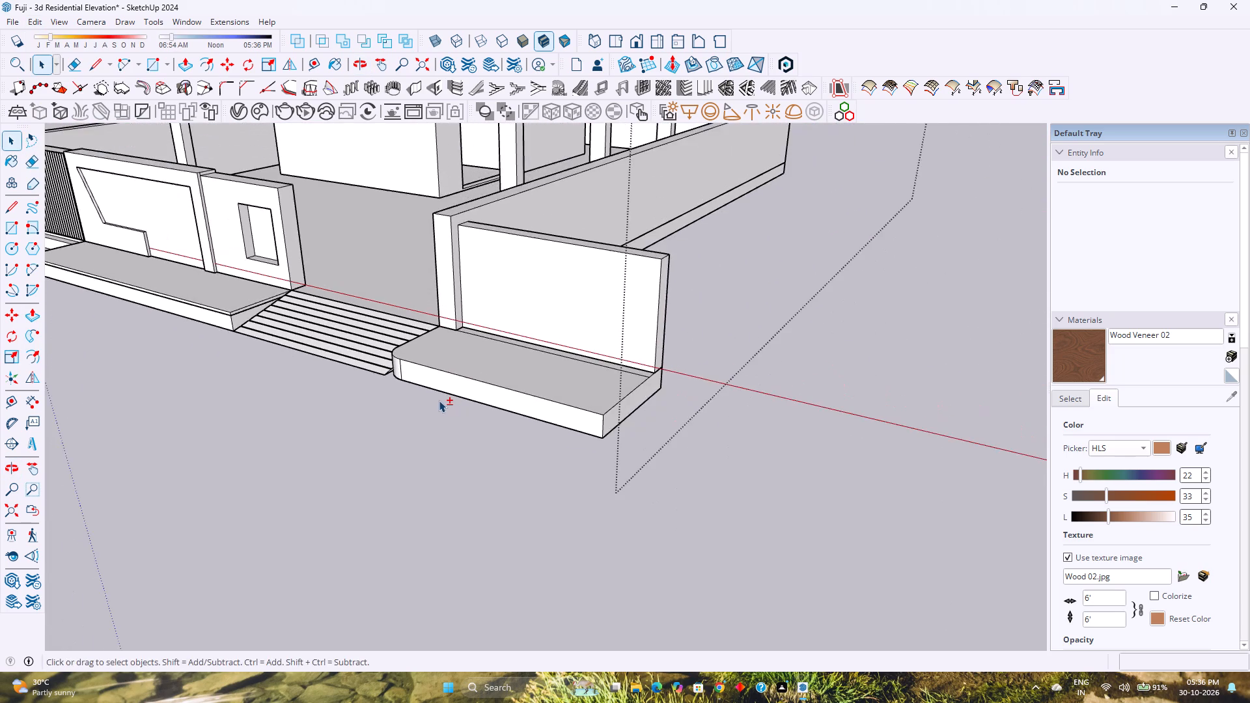
middle_click_drag(439, 402, 535, 550, "shift")
middle_click(536, 551, "shift")
scroll(460, 445, "down", 2)
middle_click_drag(430, 441, 493, 542, "shift")
middle_click_drag(484, 516, 518, 479)
scroll(524, 448, "down", 3)
middle_click_drag(520, 443, 551, 547, "shift")
middle_click_drag(521, 525, 528, 488)
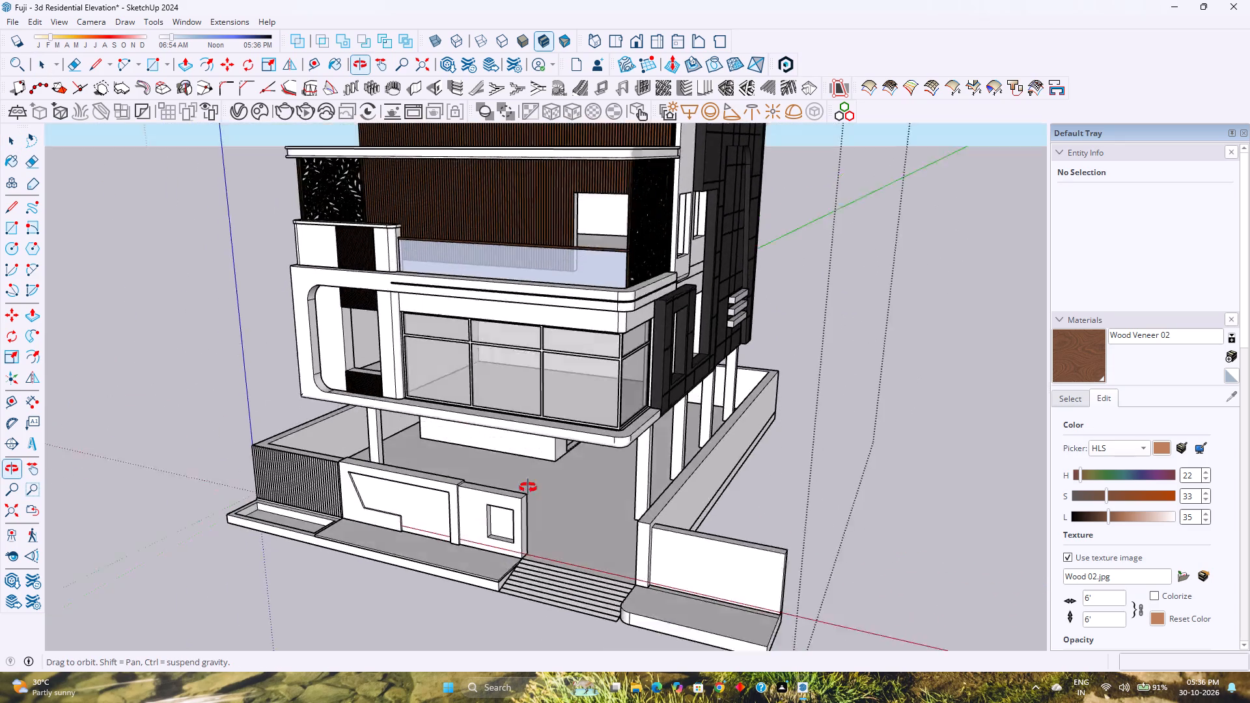
middle_click_drag(528, 488, 536, 463)
middle_click(536, 463)
Save the model.
key("ctrl+s")
Examine the whole front elevation together with the boundary wall and entrance.
scroll(533, 448, "down", 3)
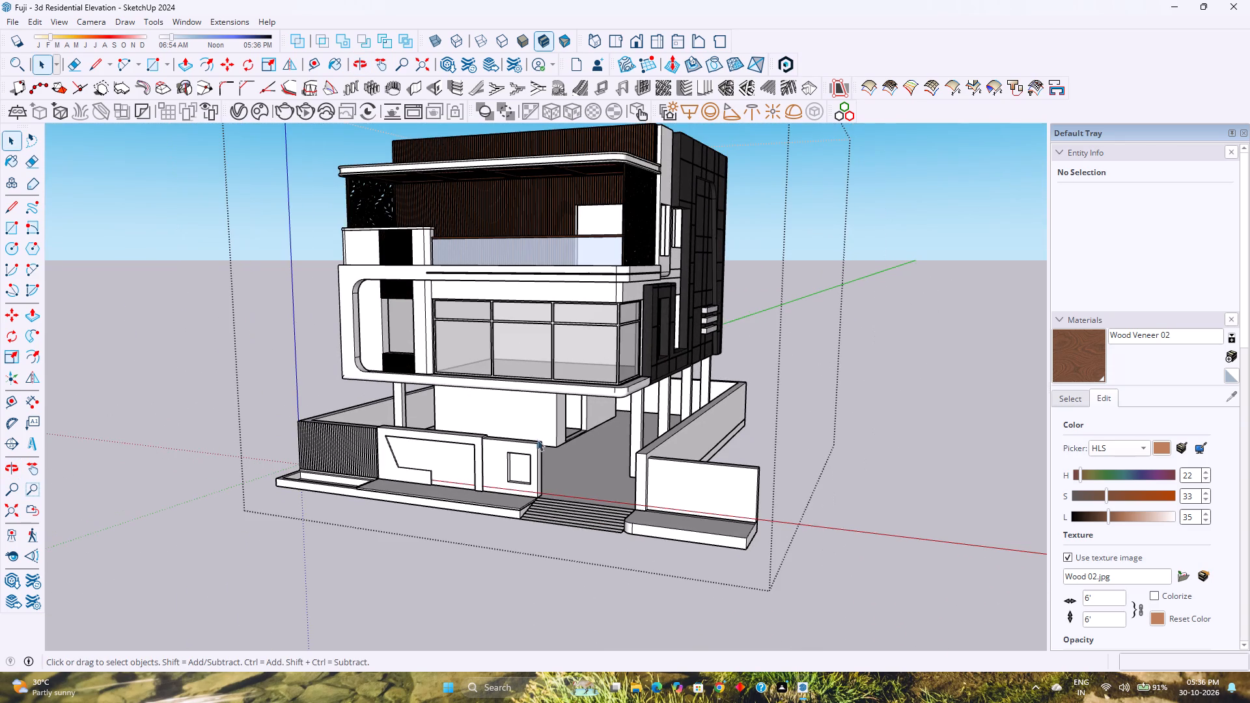
middle_click_drag(539, 439, 533, 547, "shift")
middle_click_drag(527, 529, 522, 499)
middle_click(522, 499)
middle_click_drag(514, 511, 516, 483, "shift")
scroll(517, 482, "up", 2)
middle_click_drag(517, 482, 516, 475, "shift")
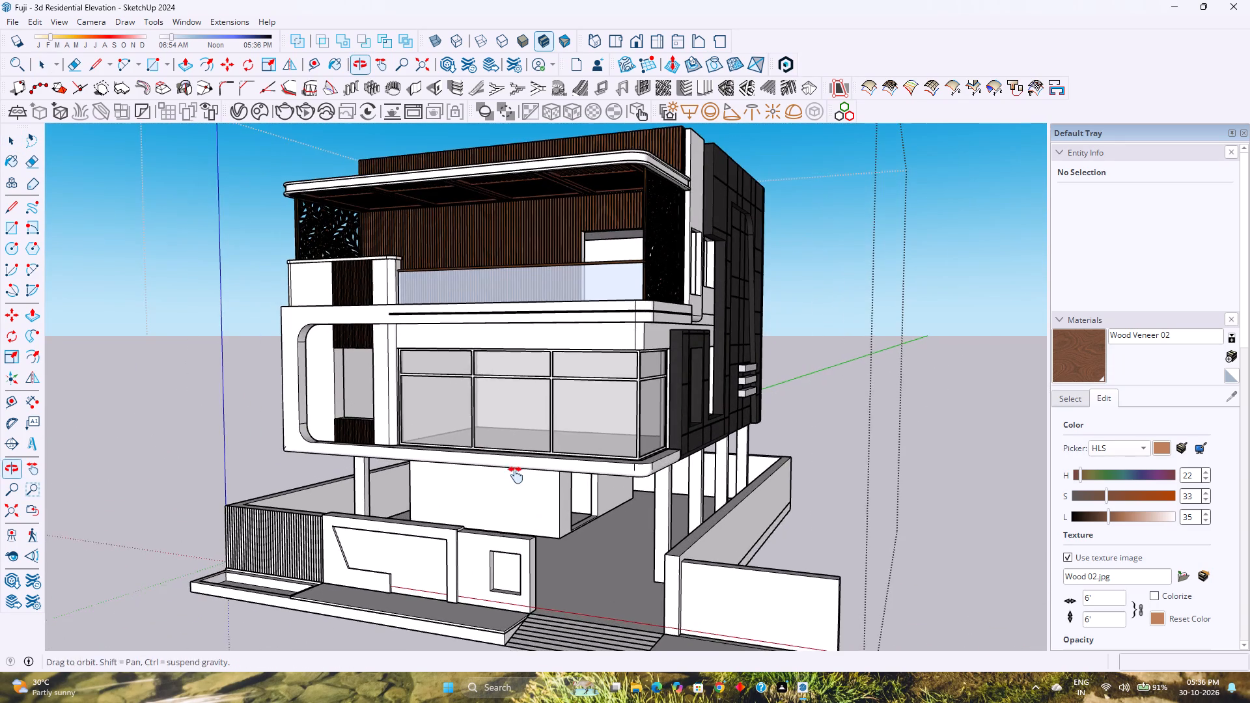
middle_click_drag(516, 475, 515, 467, "shift")
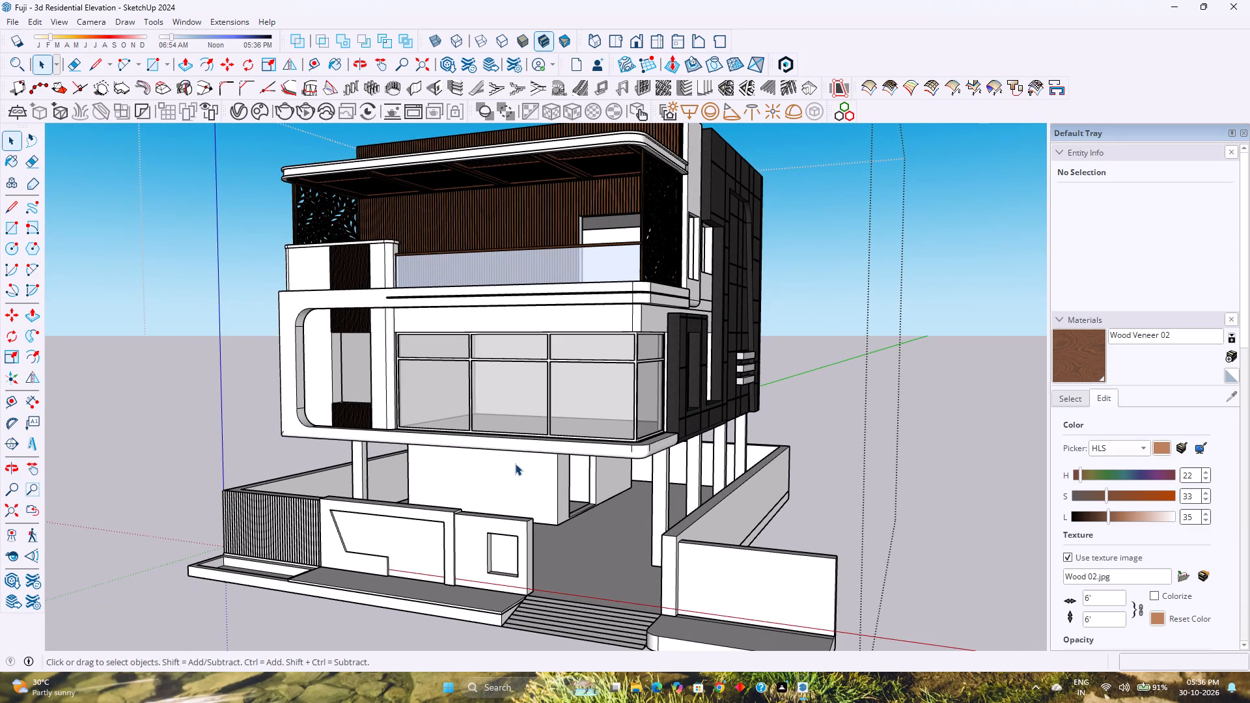
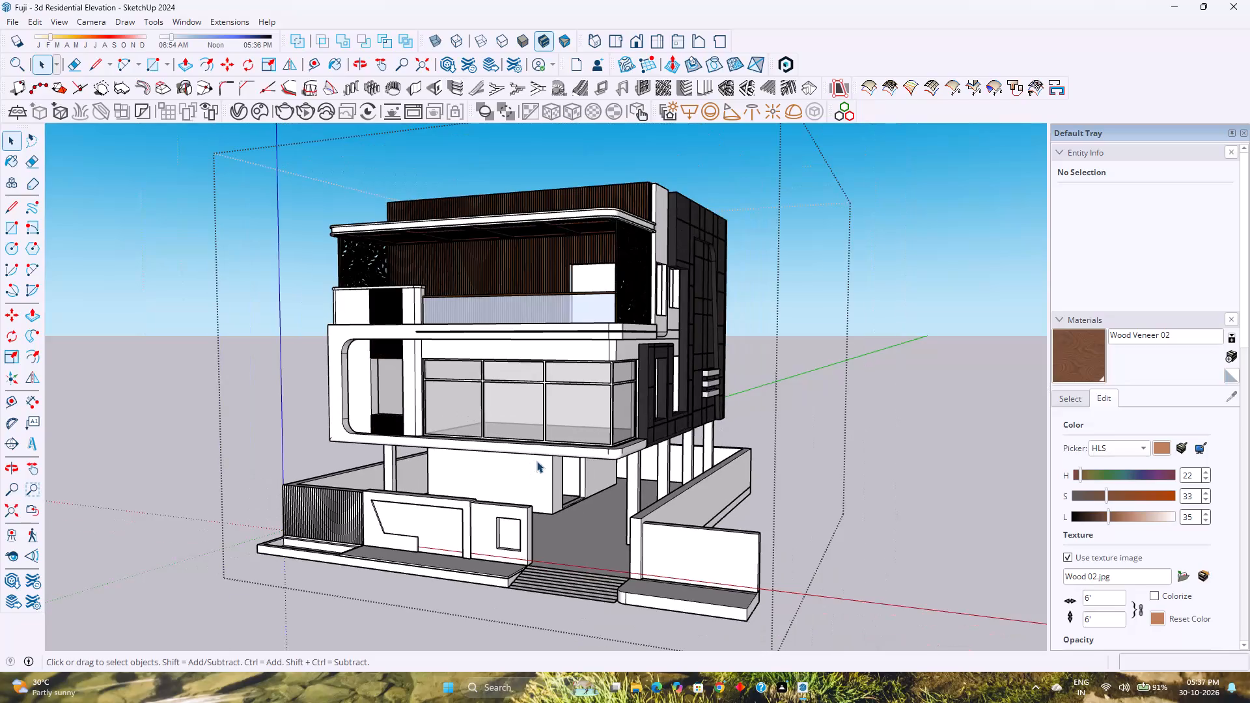
Save the model.
scroll(538, 461, "up", 2)
middle_click_drag(562, 456, 536, 490, "shift")
middle_click_drag(535, 489, 564, 462)
middle_click(564, 462)
key("ctrl+s")
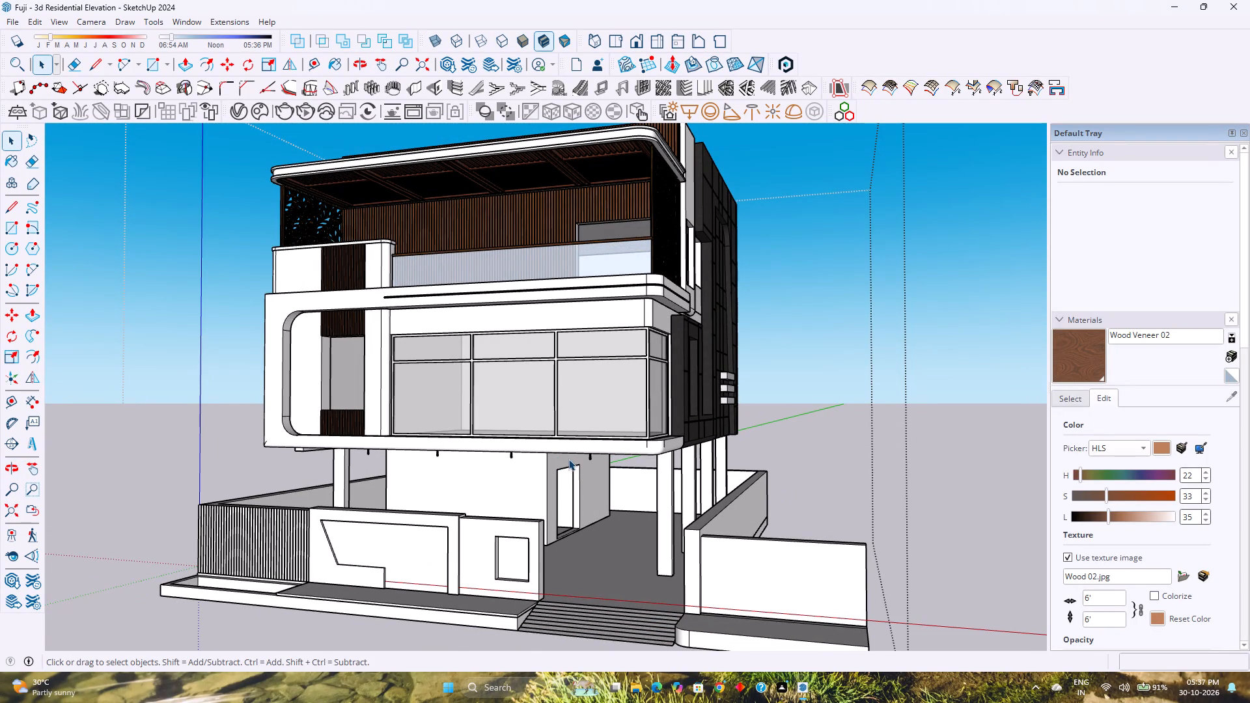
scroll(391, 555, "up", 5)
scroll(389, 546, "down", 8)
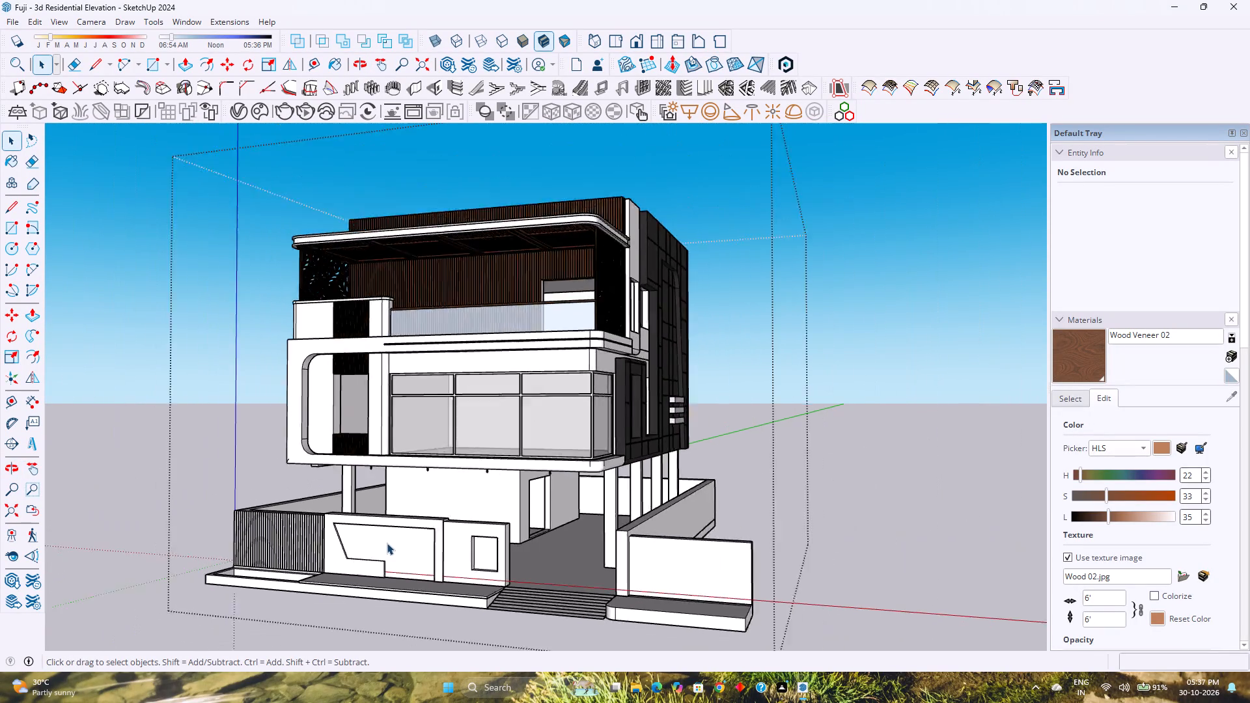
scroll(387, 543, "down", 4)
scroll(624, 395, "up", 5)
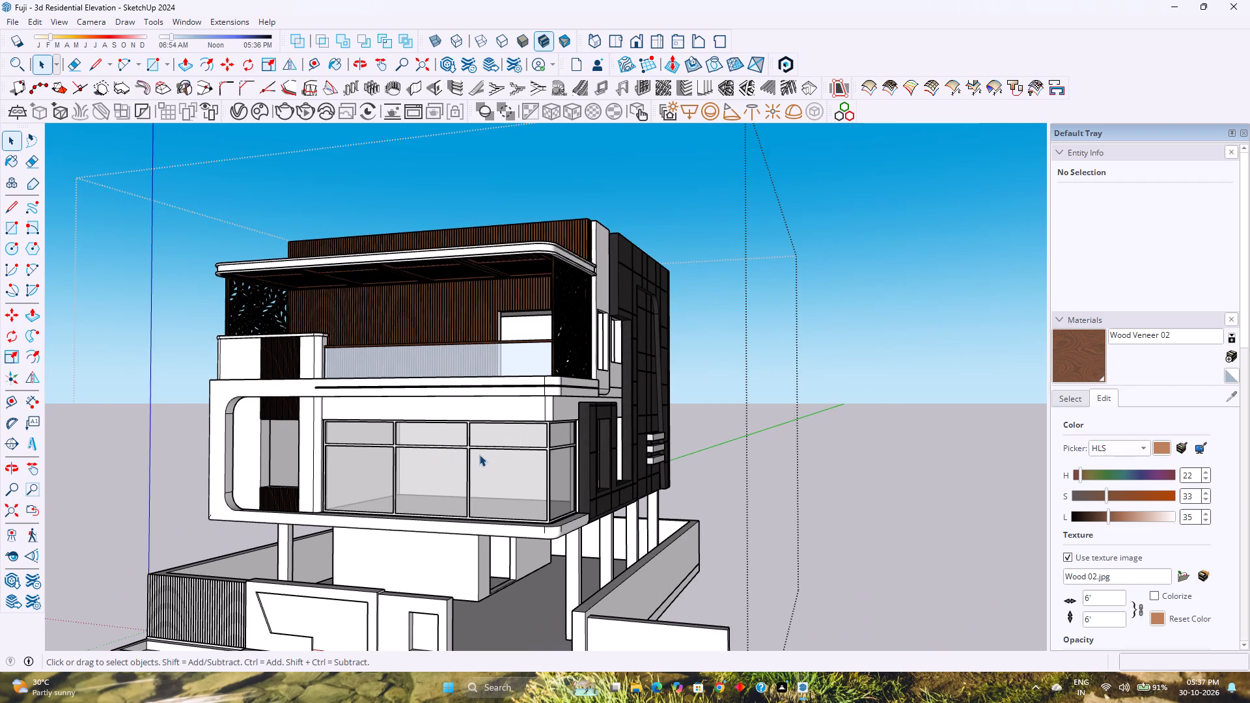
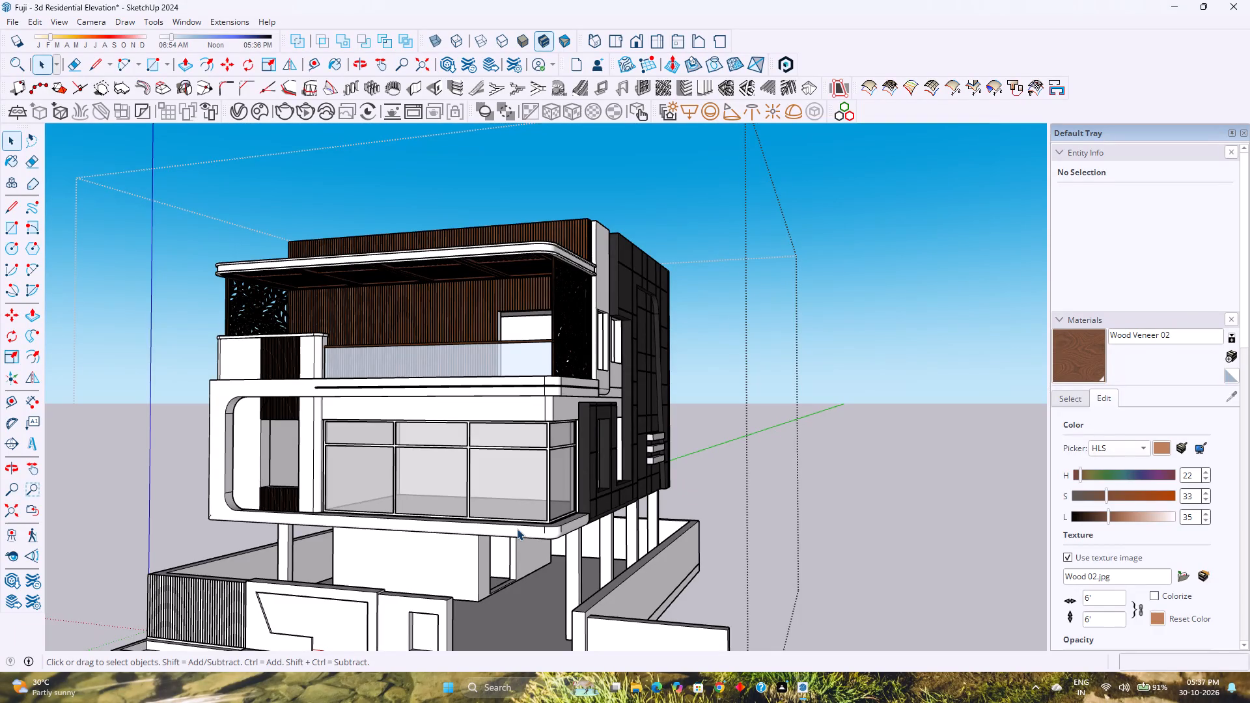
Examine the house's front elevation from several angles, focusing on the ground-floor room, boundary walls and entrance steps.
scroll(517, 529, "up", 1)
scroll(497, 521, "down", 5)
scroll(496, 513, "up", 1)
middle_click_drag(498, 511, 505, 508, "shift")
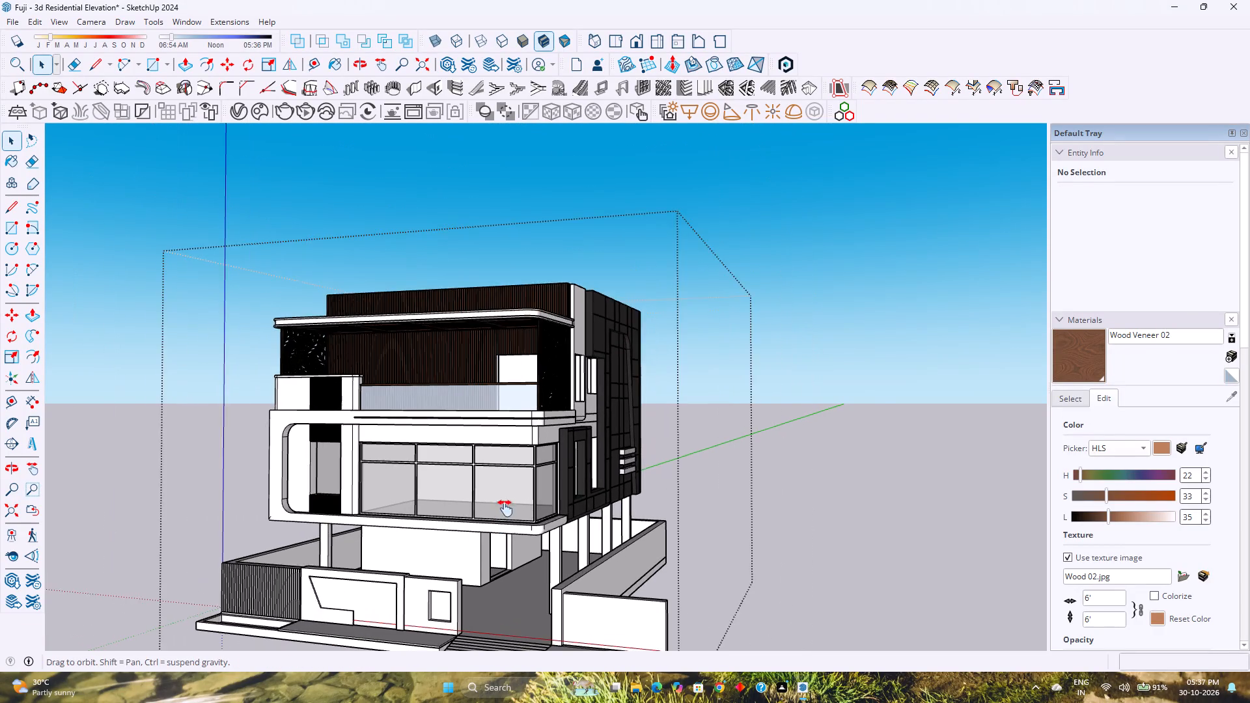
middle_click_drag(505, 508, 559, 475, "shift")
scroll(524, 501, "up", 3)
scroll(523, 504, "down", 1)
scroll(523, 504, "up", 3)
scroll(523, 504, "down", 4)
middle_click_drag(518, 520, 507, 494)
middle_click(507, 494)
scroll(522, 537, "up", 2)
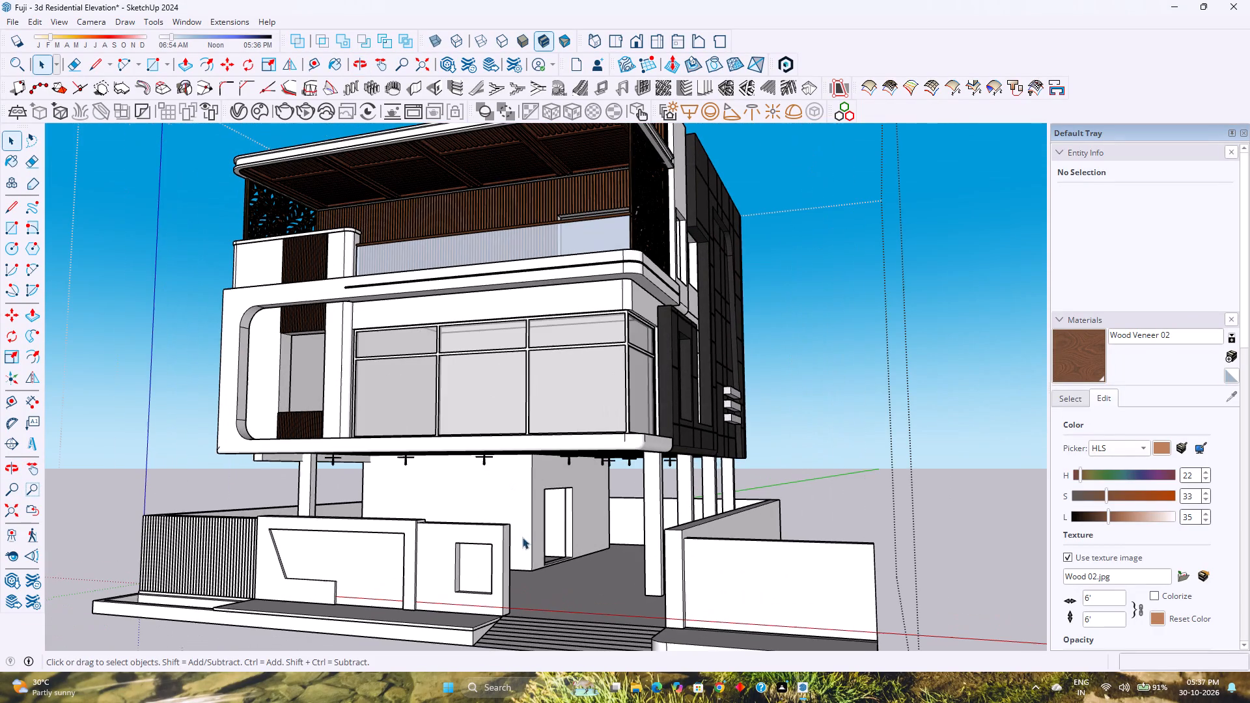
left_click(515, 500)
scroll(515, 500, "up", 4)
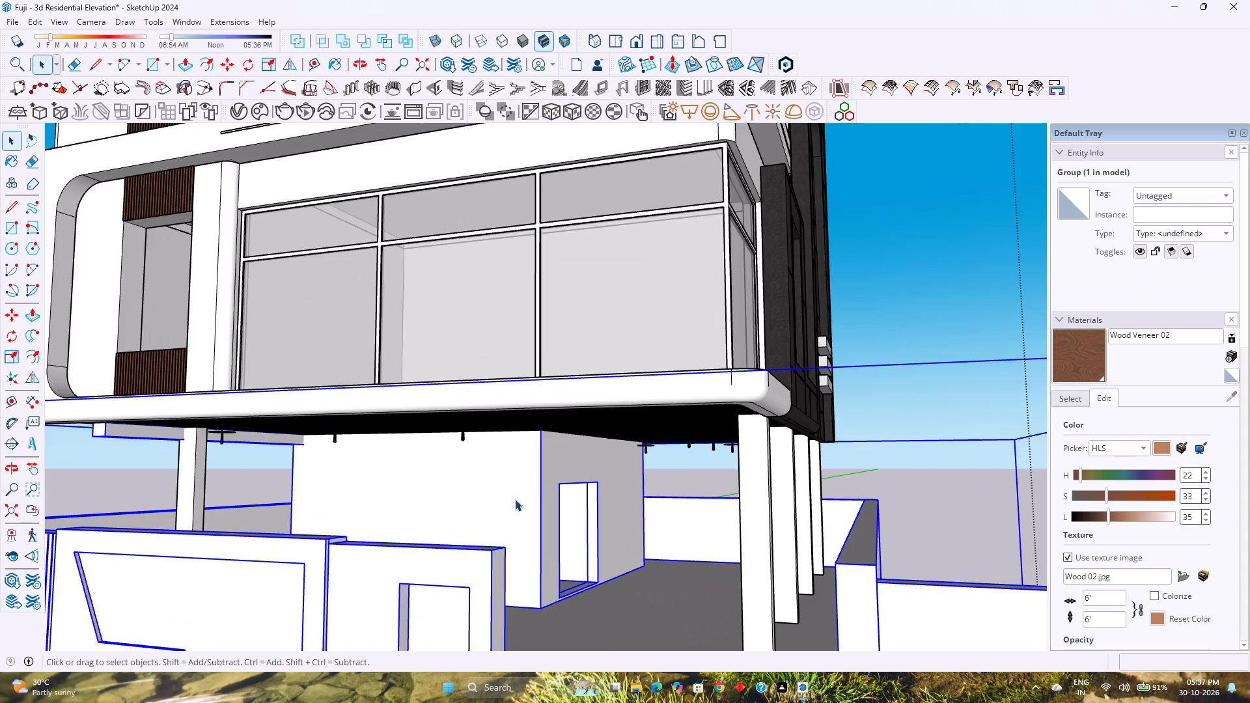
scroll(515, 499, "down", 7)
left_click(581, 435)
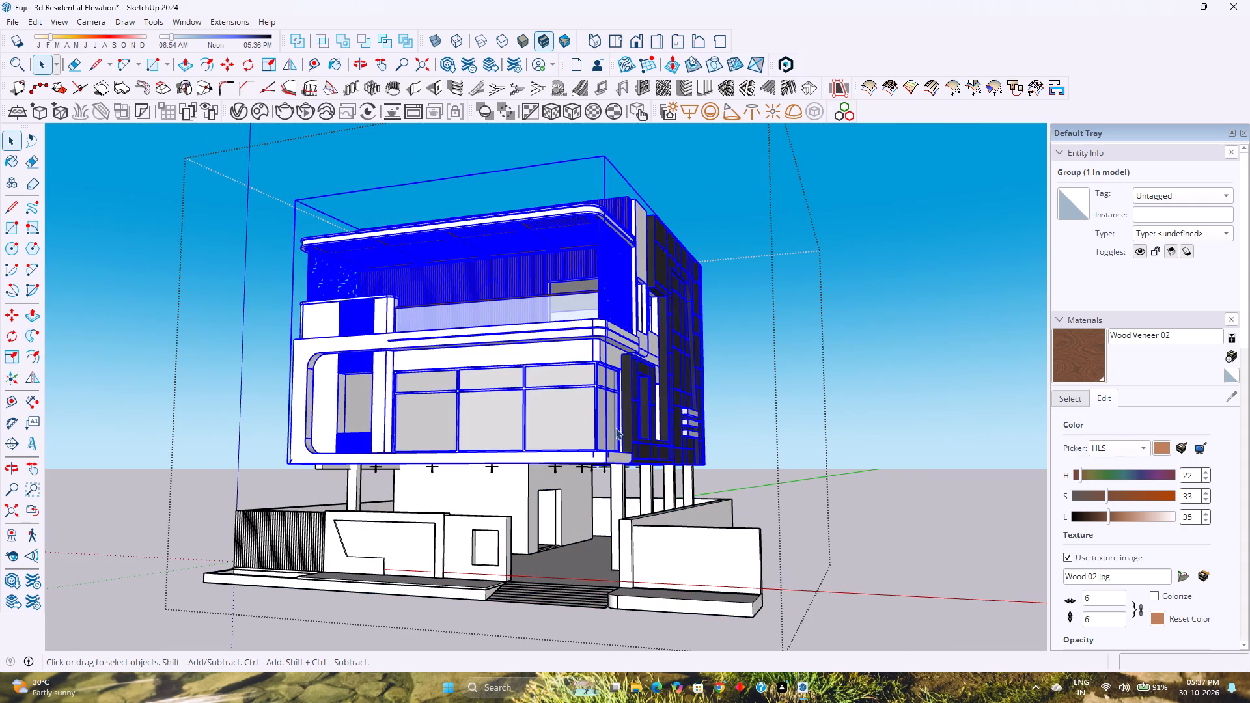
left_click(461, 550)
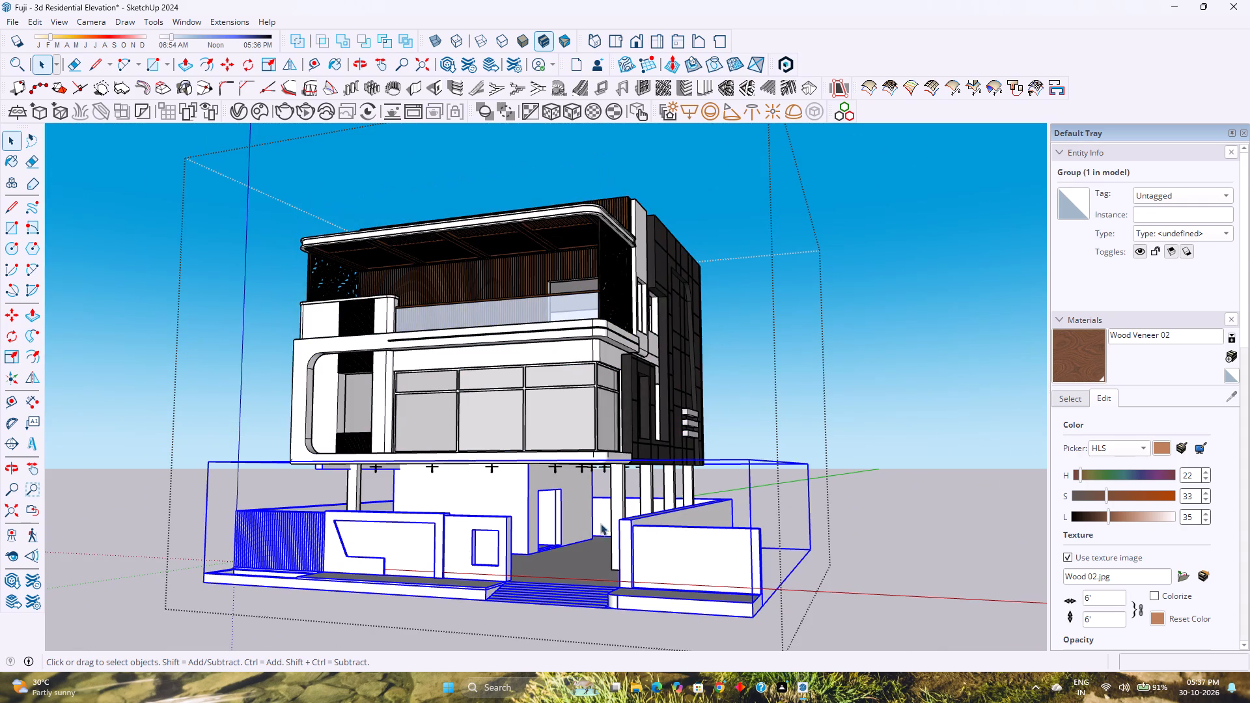
middle_click_drag(686, 531, 589, 536)
middle_click(589, 536)
scroll(540, 534, "up", 1)
middle_click_drag(540, 534, 560, 527, "shift")
middle_click_drag(478, 535, 544, 506)
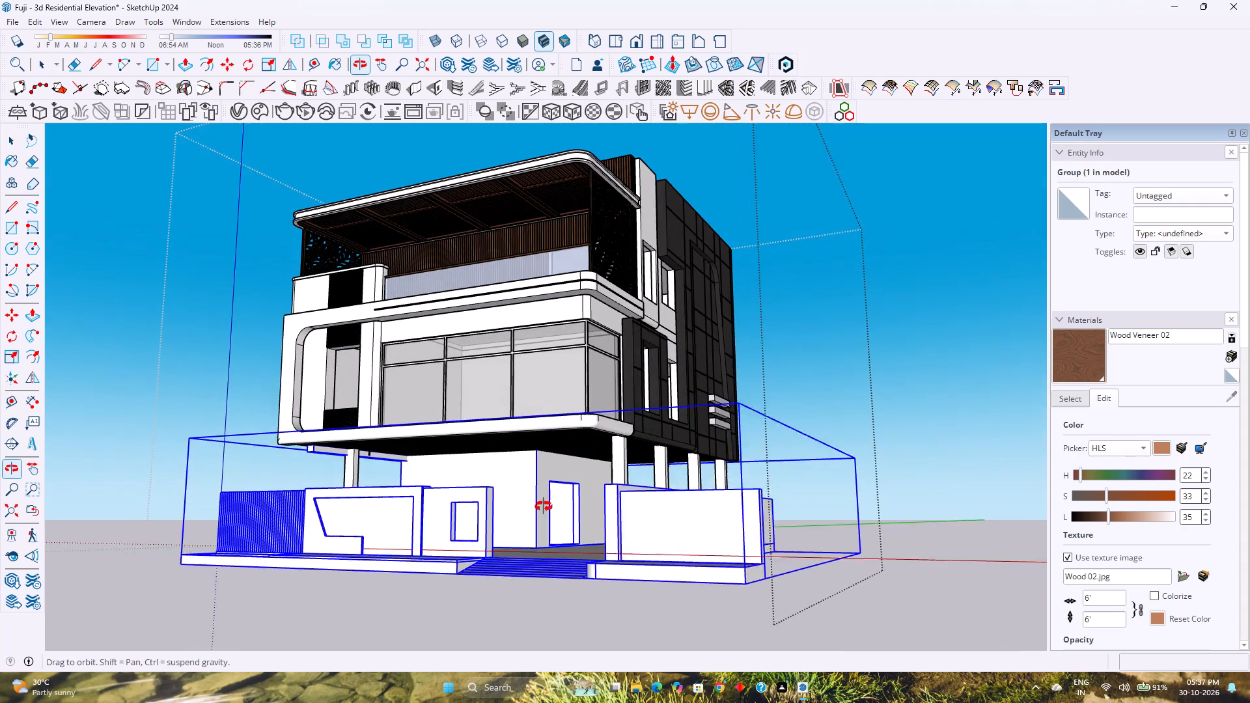
middle_click_drag(544, 506, 546, 503)
middle_click_drag(586, 546, 530, 625)
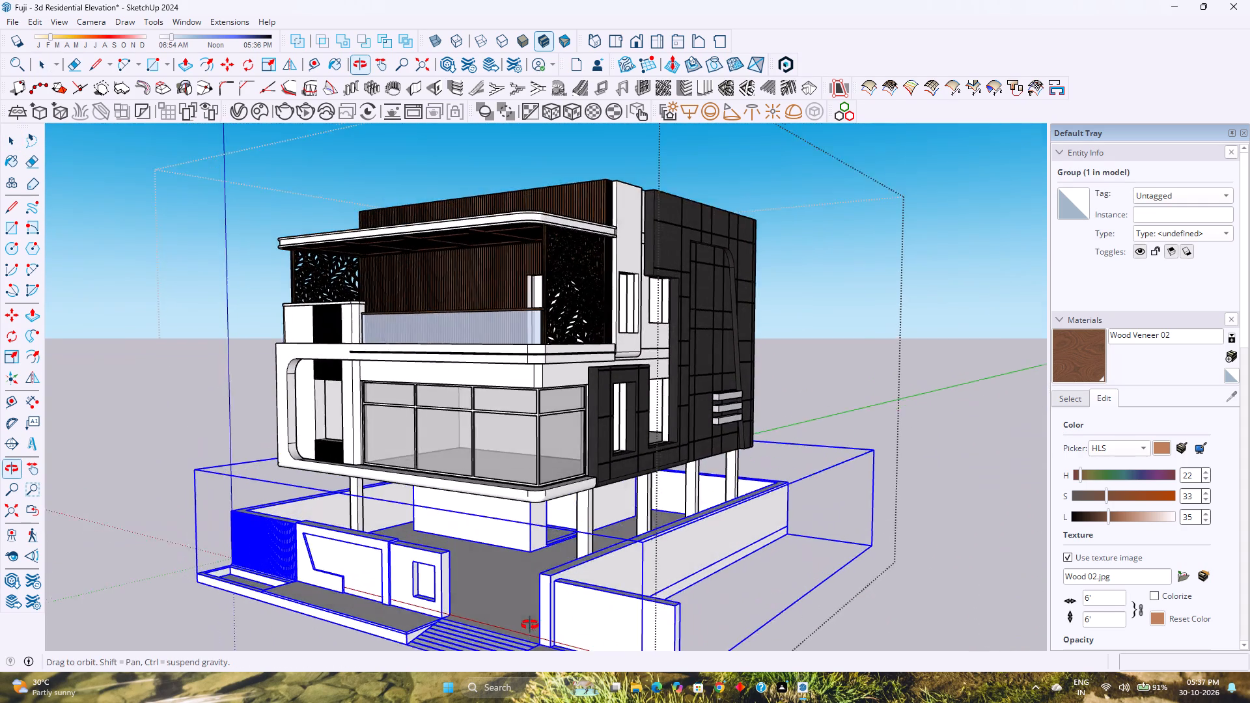
middle_click_drag(530, 625, 559, 545)
scroll(654, 583, "up", 2)
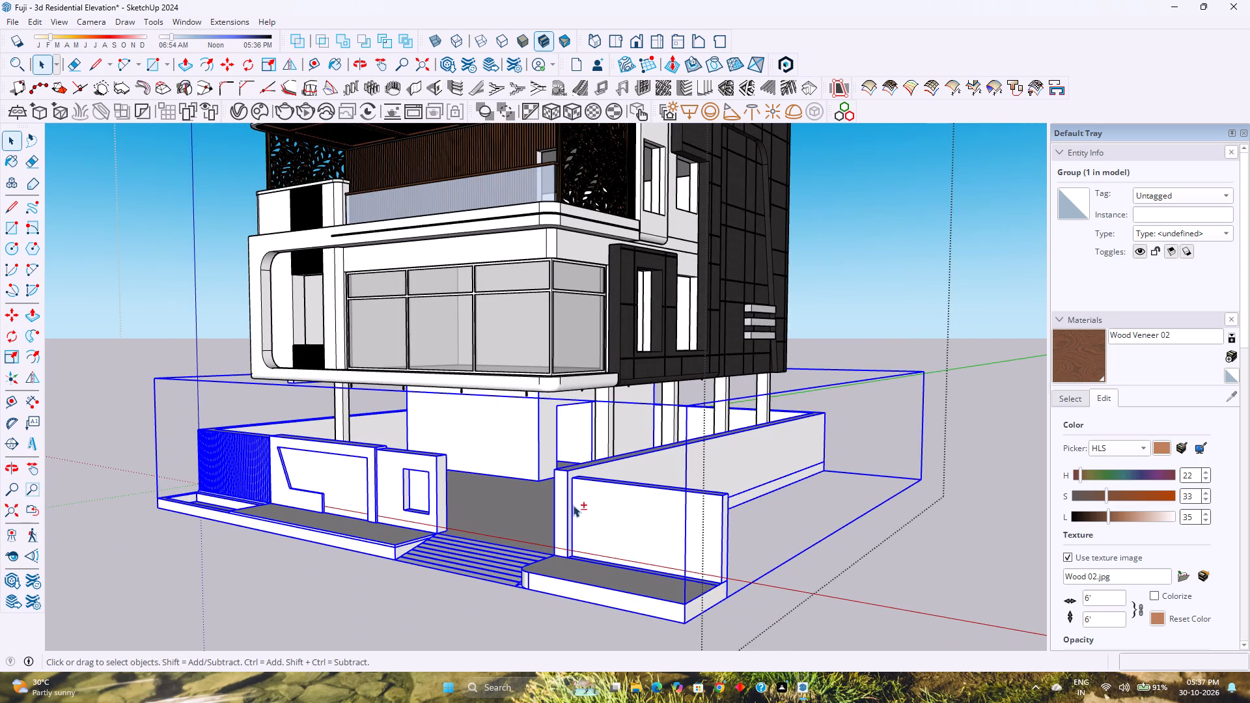
middle_click_drag(573, 505, 620, 549, "shift")
scroll(613, 538, "down", 2)
middle_click_drag(607, 538, 516, 601, "shift")
middle_click_drag(511, 599, 622, 564)
left_click(861, 522)
middle_click_drag(744, 523, 746, 523, "shift")
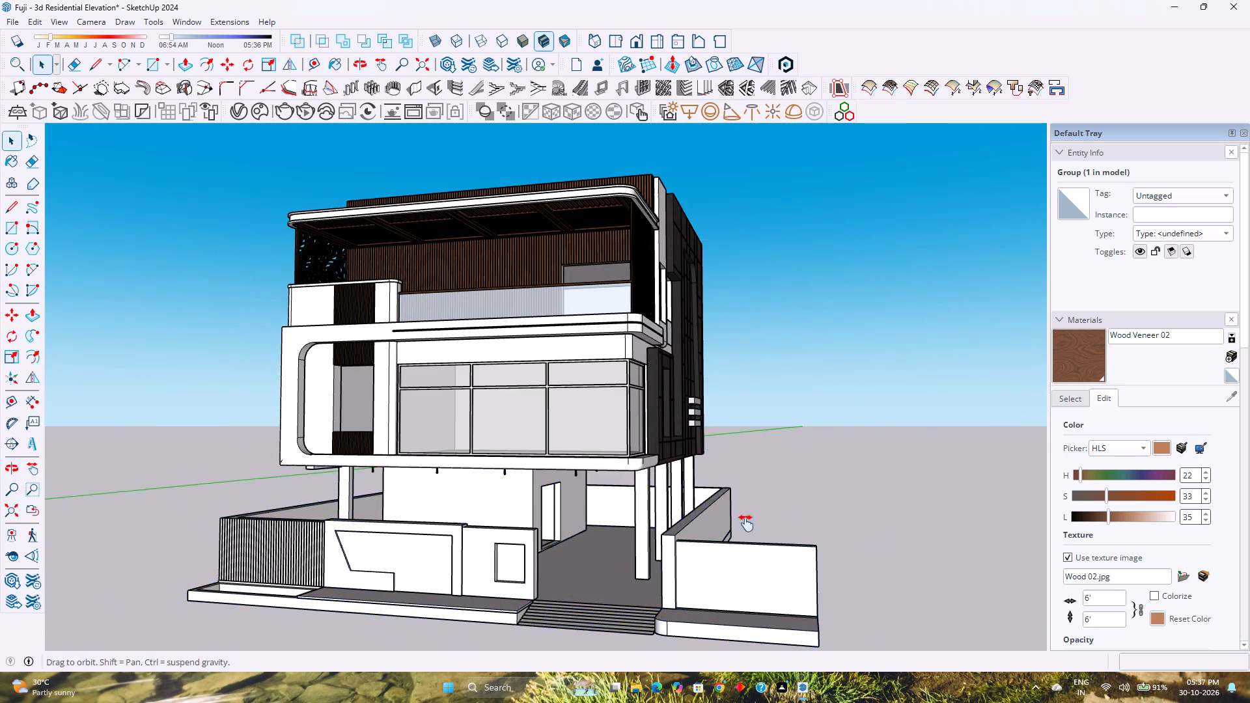
middle_click_drag(746, 523, 785, 549, "shift")
scroll(680, 538, "up", 2)
middle_click_drag(682, 536, 721, 505, "shift")
middle_click(721, 505, "shift")
scroll(721, 504, "down", 1)
middle_click_drag(715, 514, 701, 532)
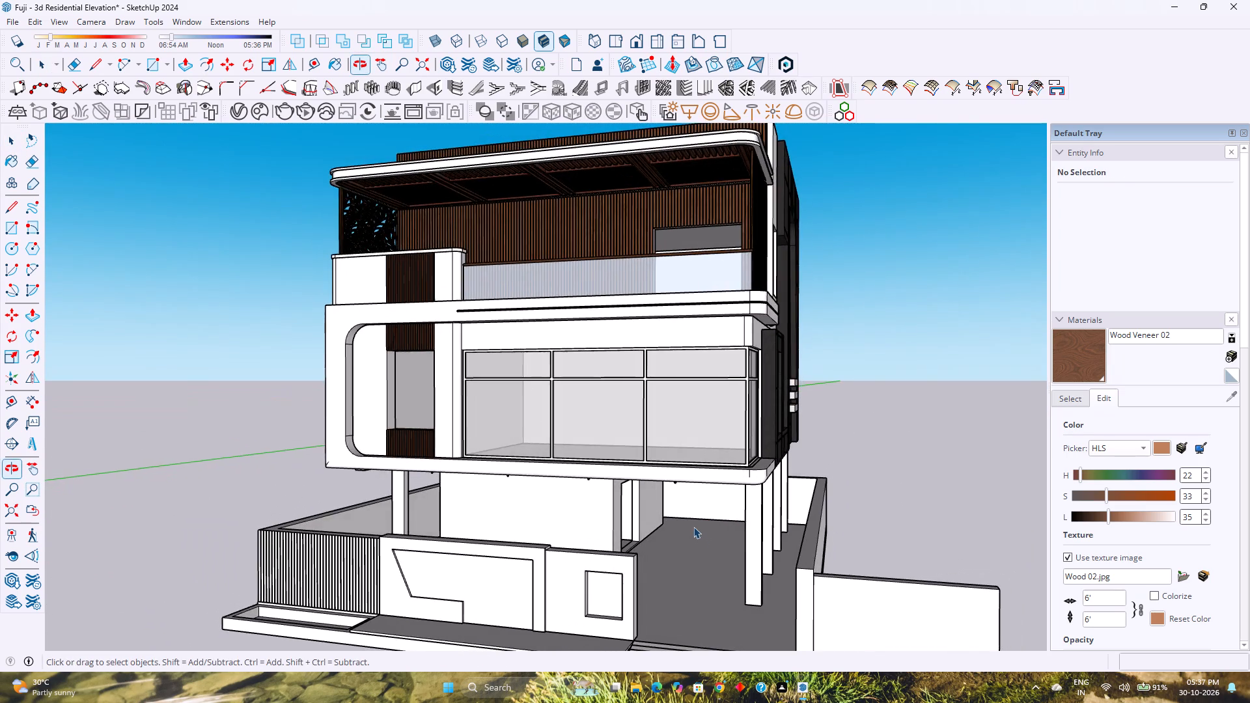
scroll(692, 524, "down", 1)
scroll(689, 523, "up", 1)
scroll(689, 523, "down", 1)
scroll(689, 523, "up", 1)
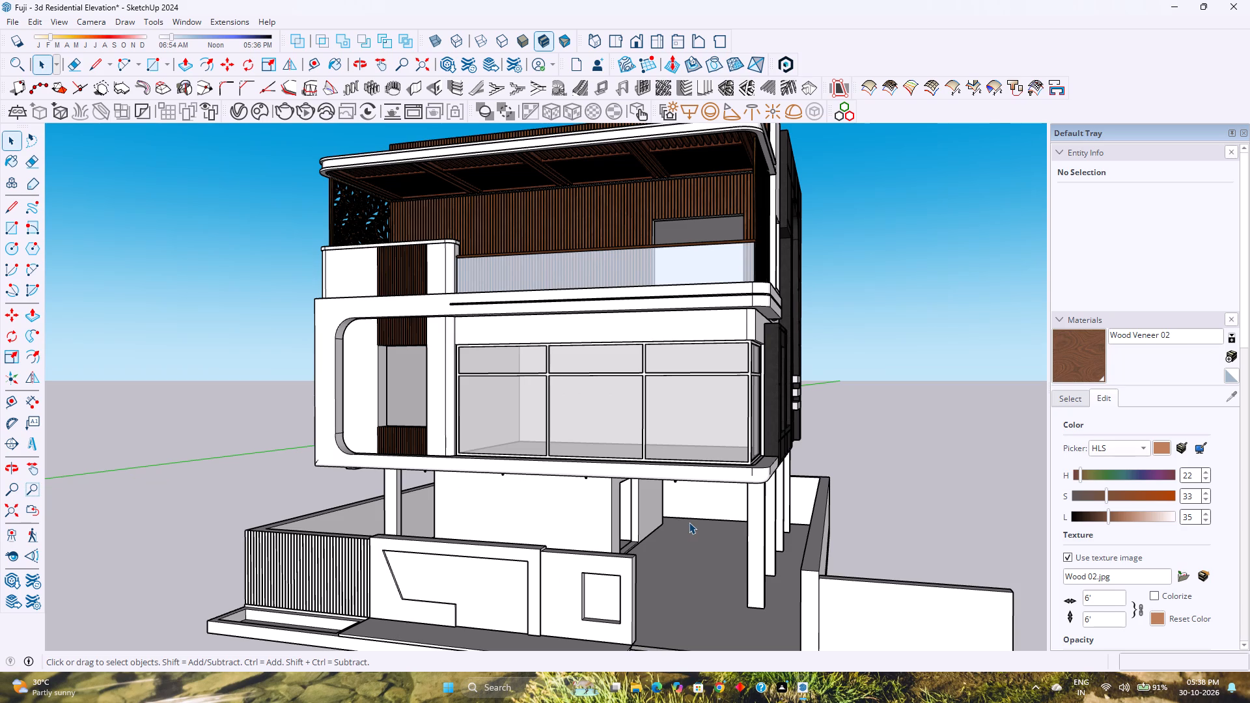
scroll(691, 522, "up", 1)
scroll(691, 522, "down", 3)
scroll(691, 522, "up", 1)
middle_click_drag(691, 522, 686, 523)
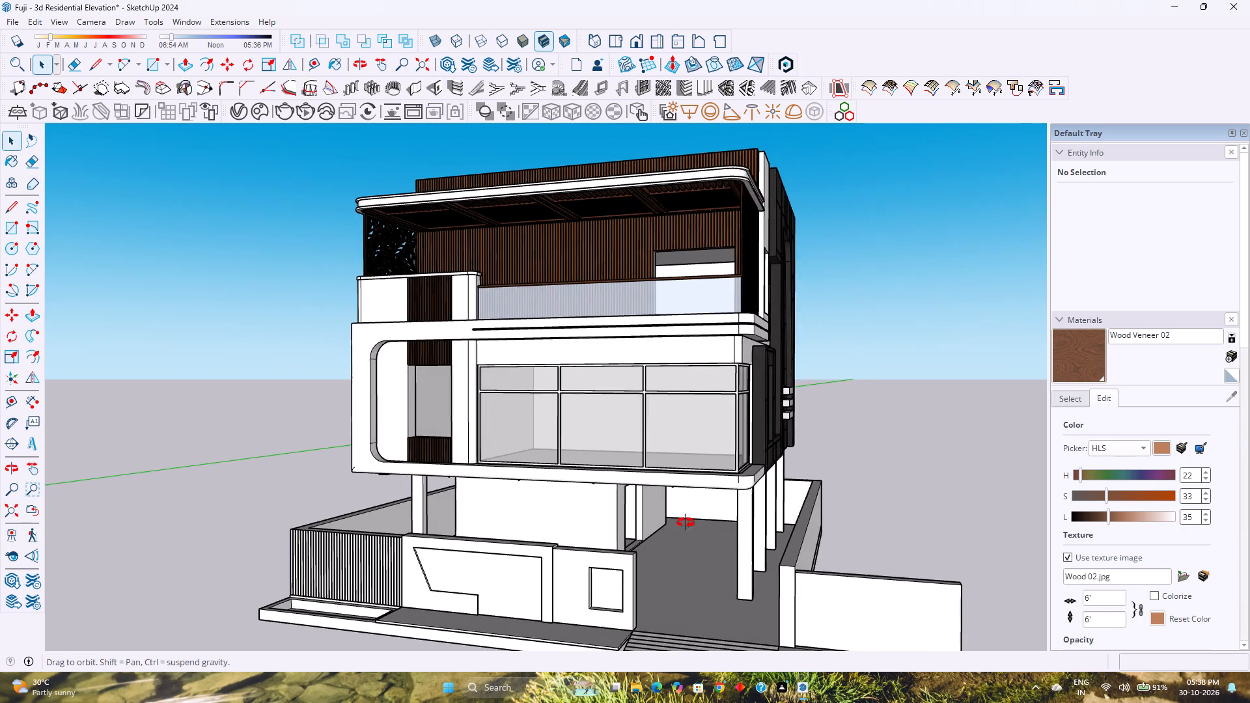
middle_click_drag(686, 523, 666, 520)
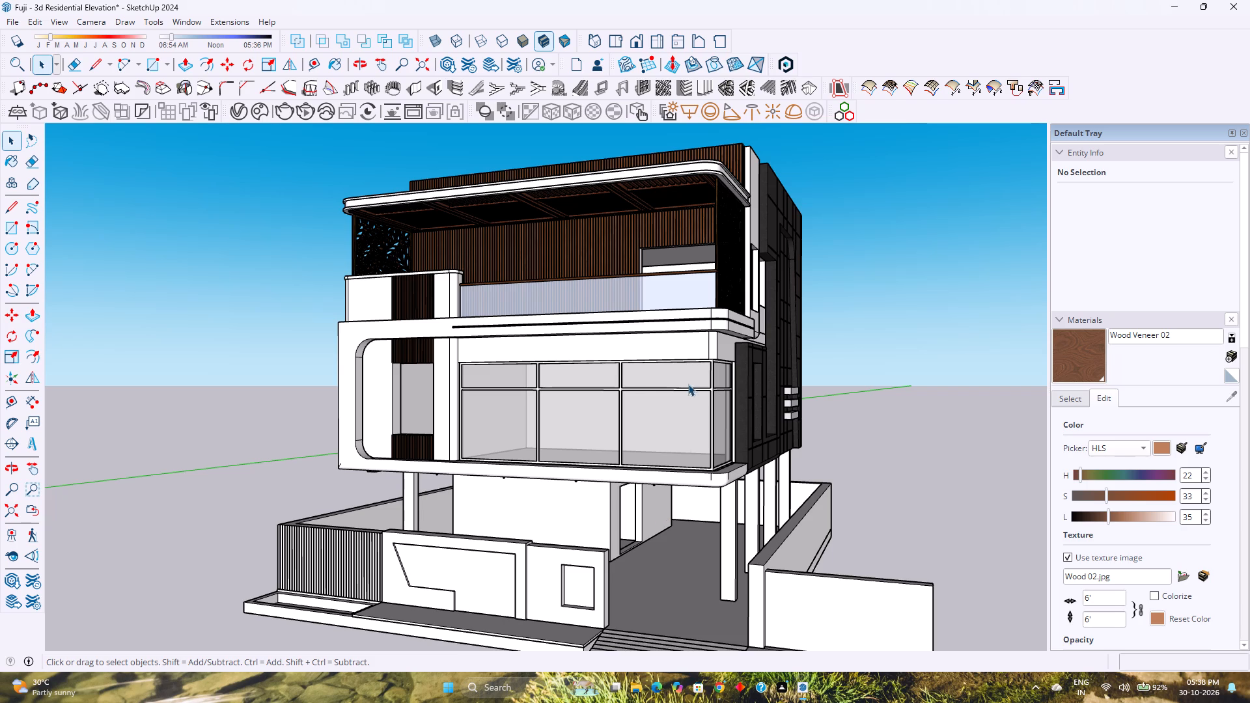
Inside the ground-floor group, copy the ground-floor room's front wall face with its edges to open ground beside the house.
scroll(715, 388, "down", 3)
scroll(667, 405, "up", 3)
middle_click_drag(639, 455, 593, 435)
scroll(560, 501, "up", 2)
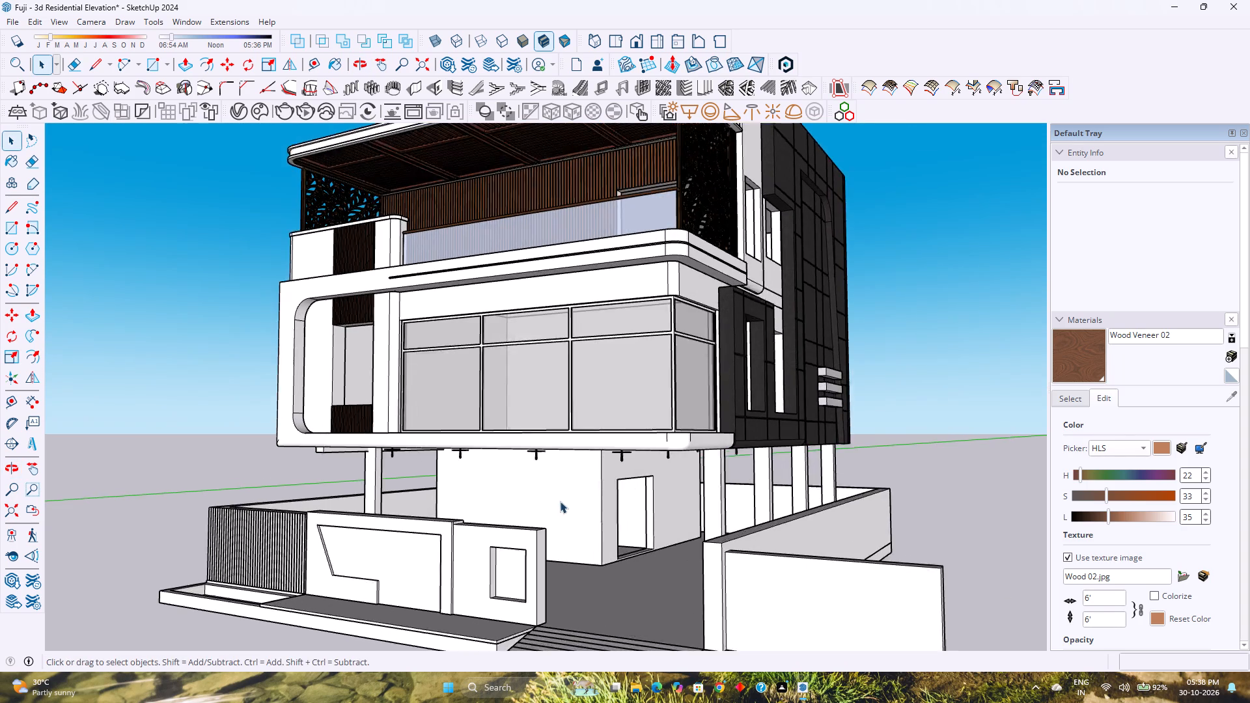
double_click(567, 487)
scroll(567, 487, "up", 2)
triple_click(574, 484)
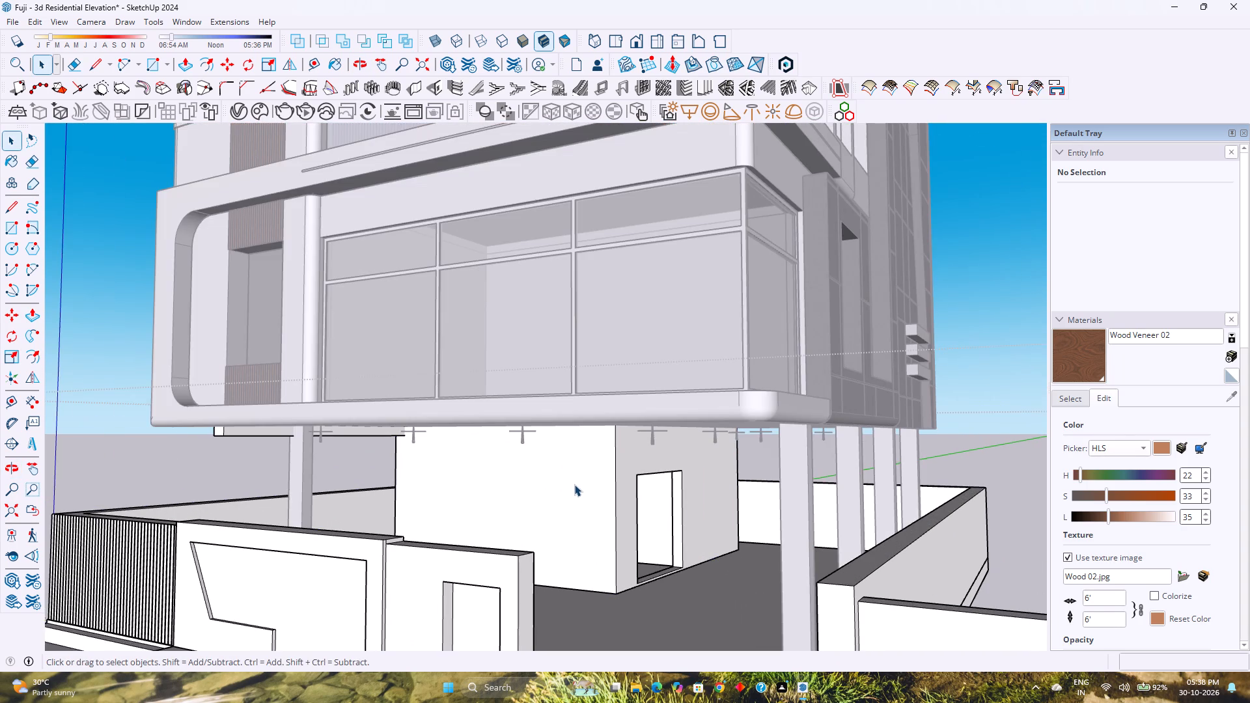
left_click(574, 484)
left_click(574, 484)
double_click(574, 484)
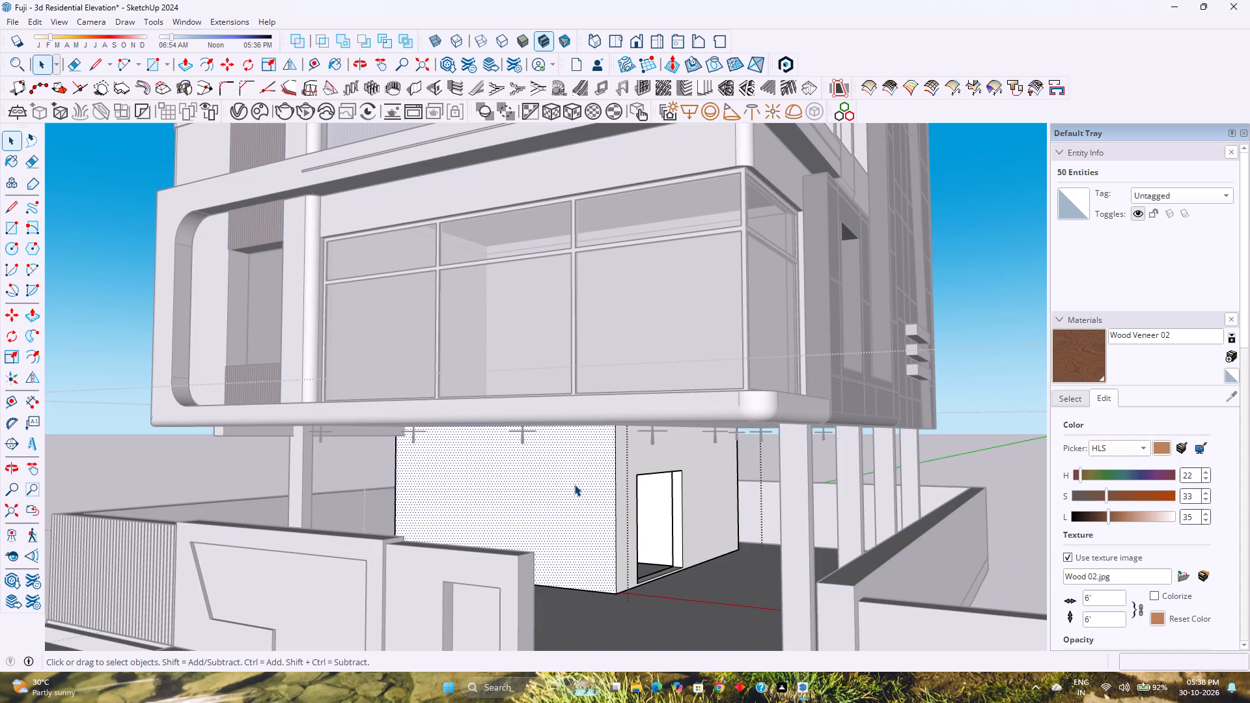
middle_click_drag(581, 541, 530, 510, "shift")
scroll(560, 577, "up", 3)
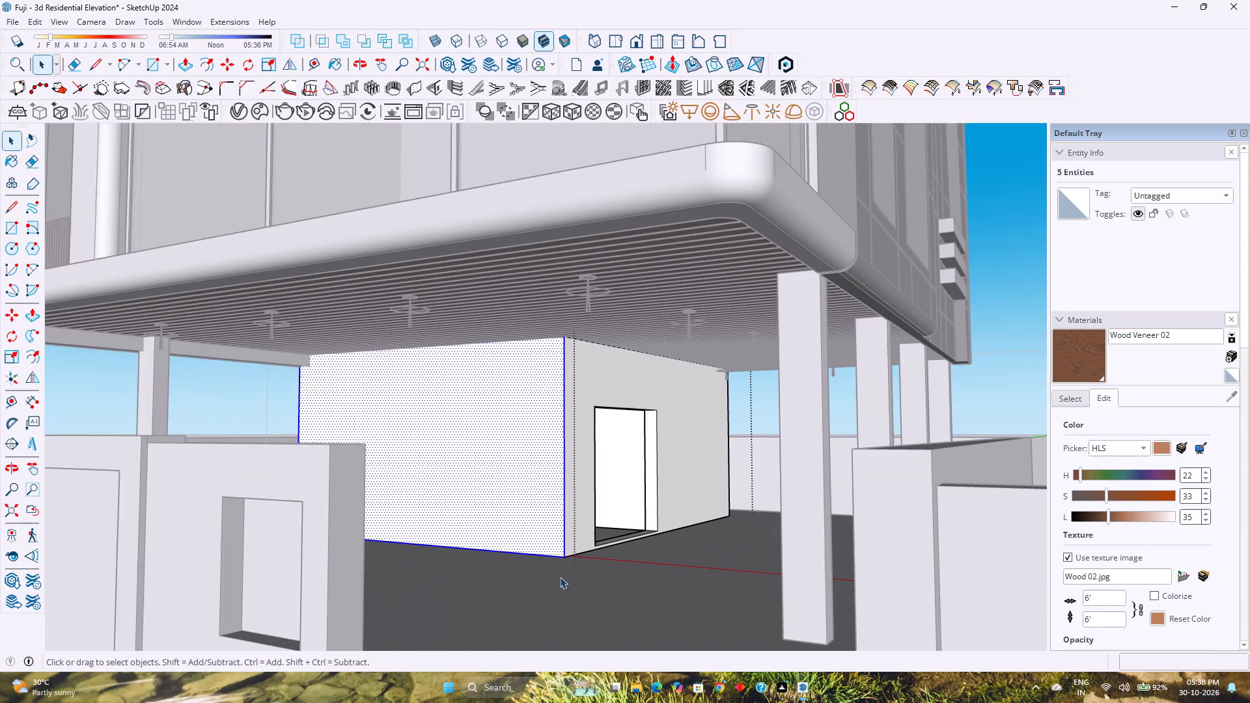
scroll(563, 556, "down", 2)
key("m")
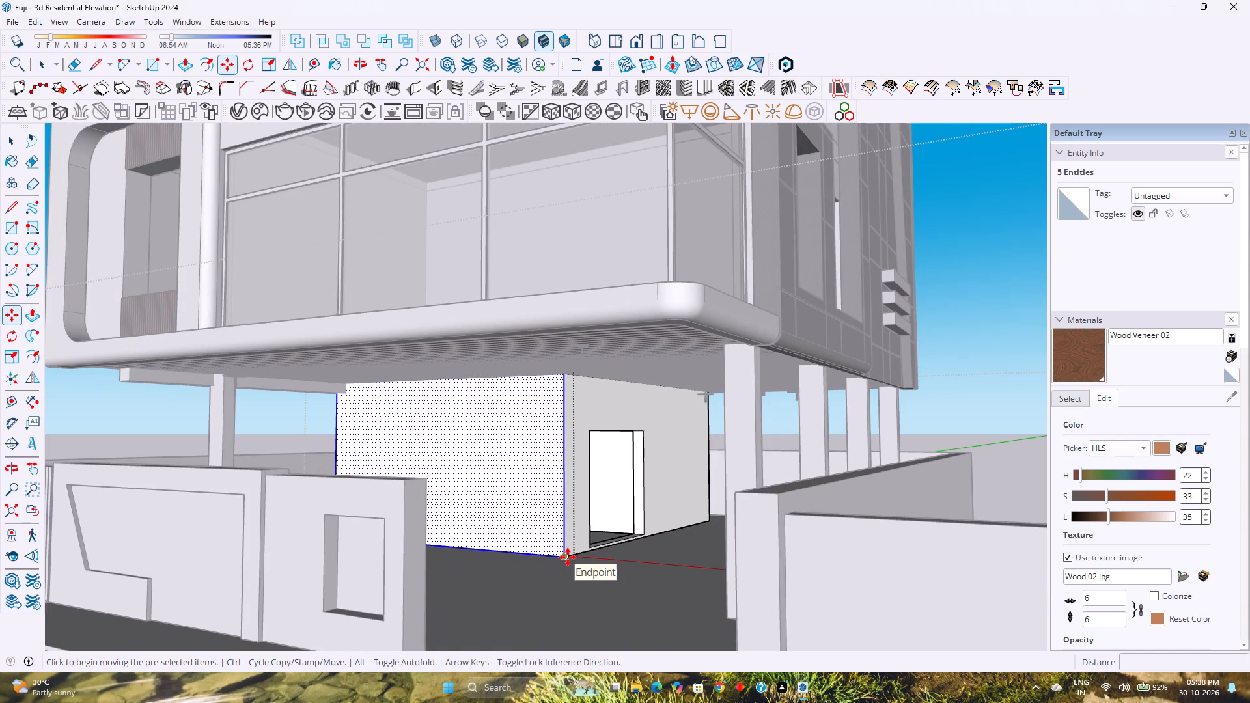
left_click(568, 557)
scroll(577, 564, "down", 14)
middle_click_drag(609, 582, 529, 541, "shift")
middle_click(528, 540, "shift")
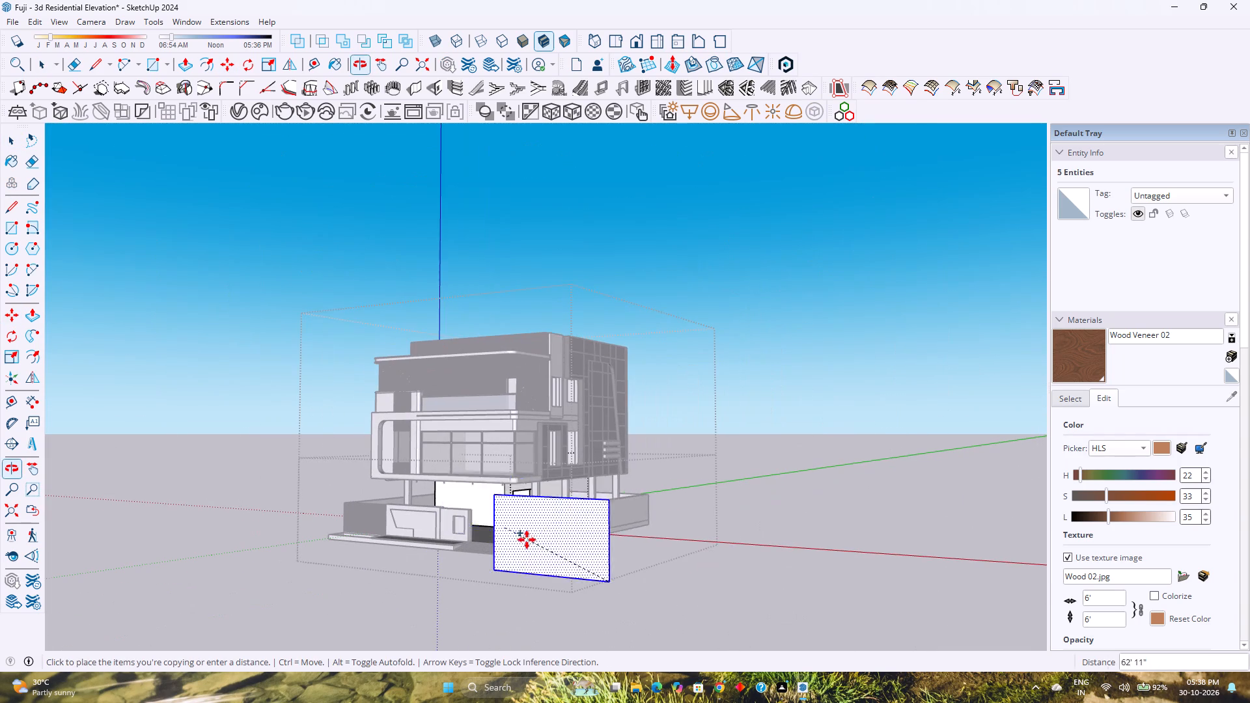
left_click(704, 550)
key("space")
Make a group from the copied wall face and its edges.
scroll(674, 525, "up", 4)
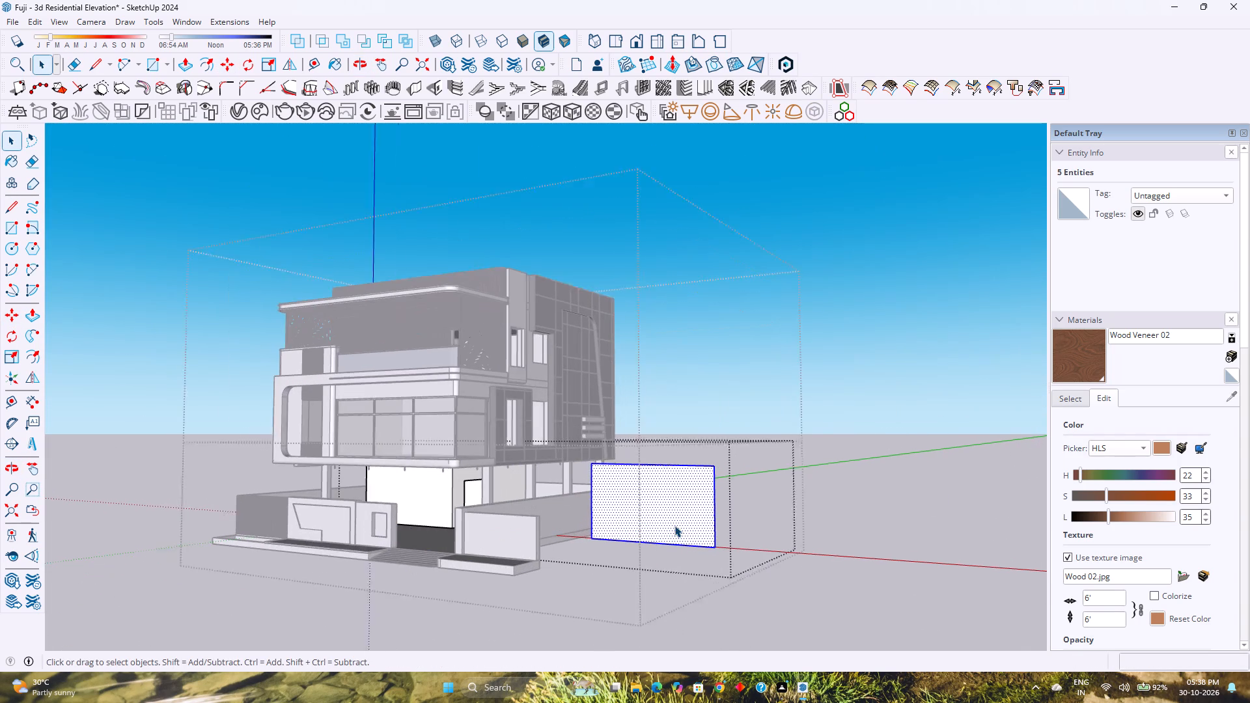
right_click(674, 525)
left_click(730, 292)
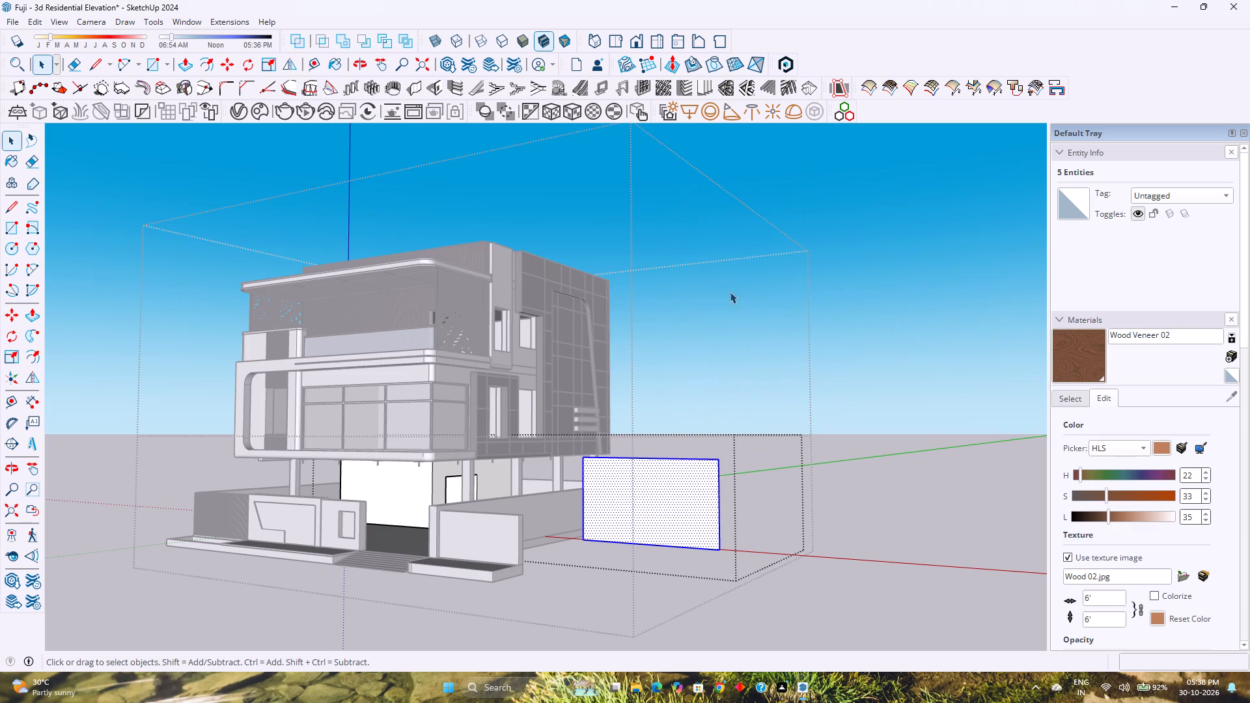
Create vertical louvres on the grouped wall face: depth 1", thickness 2 1/2", spacing 3", angle 0.0, located at the front.
double_click(691, 486)
scroll(691, 486, "up", 2)
left_click(691, 486)
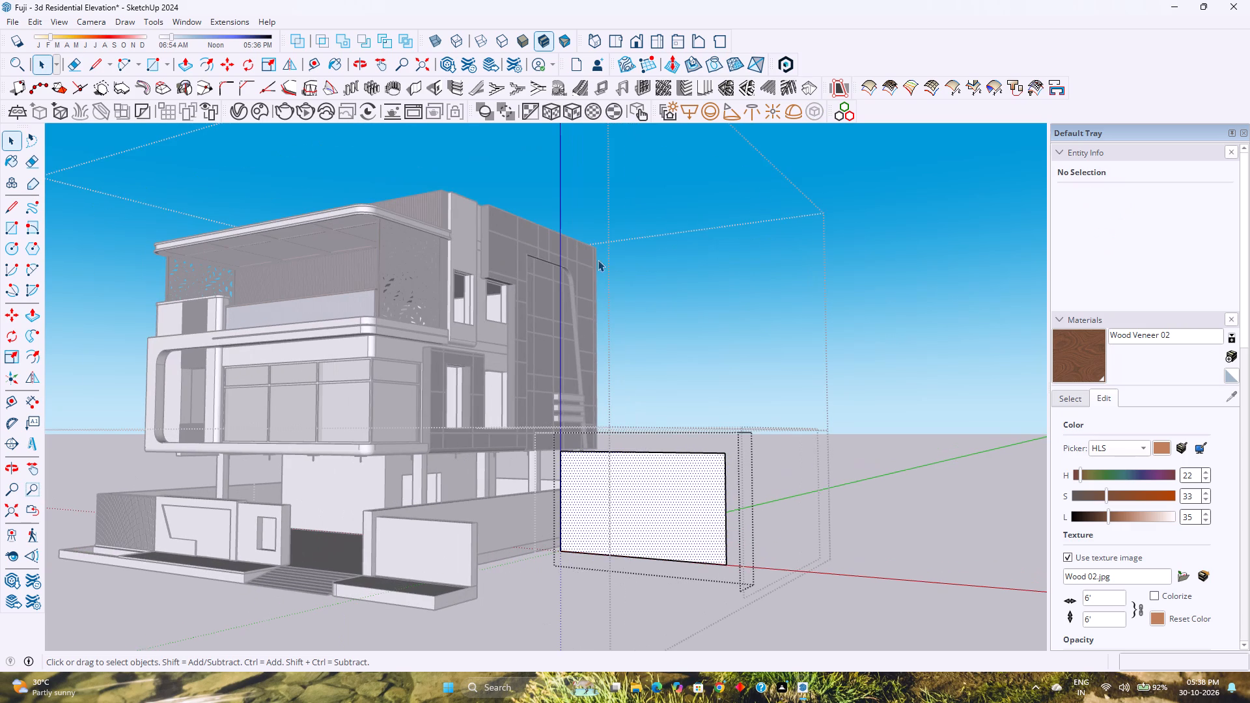
left_click(701, 98)
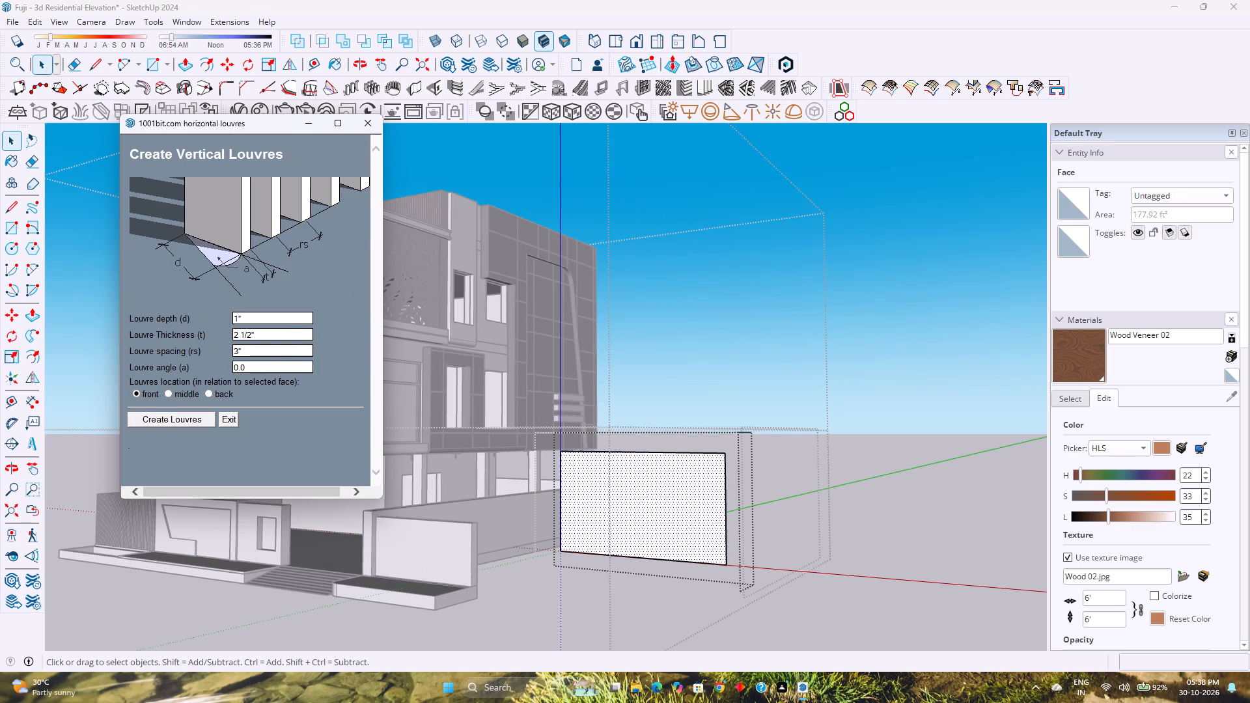
left_click(199, 419)
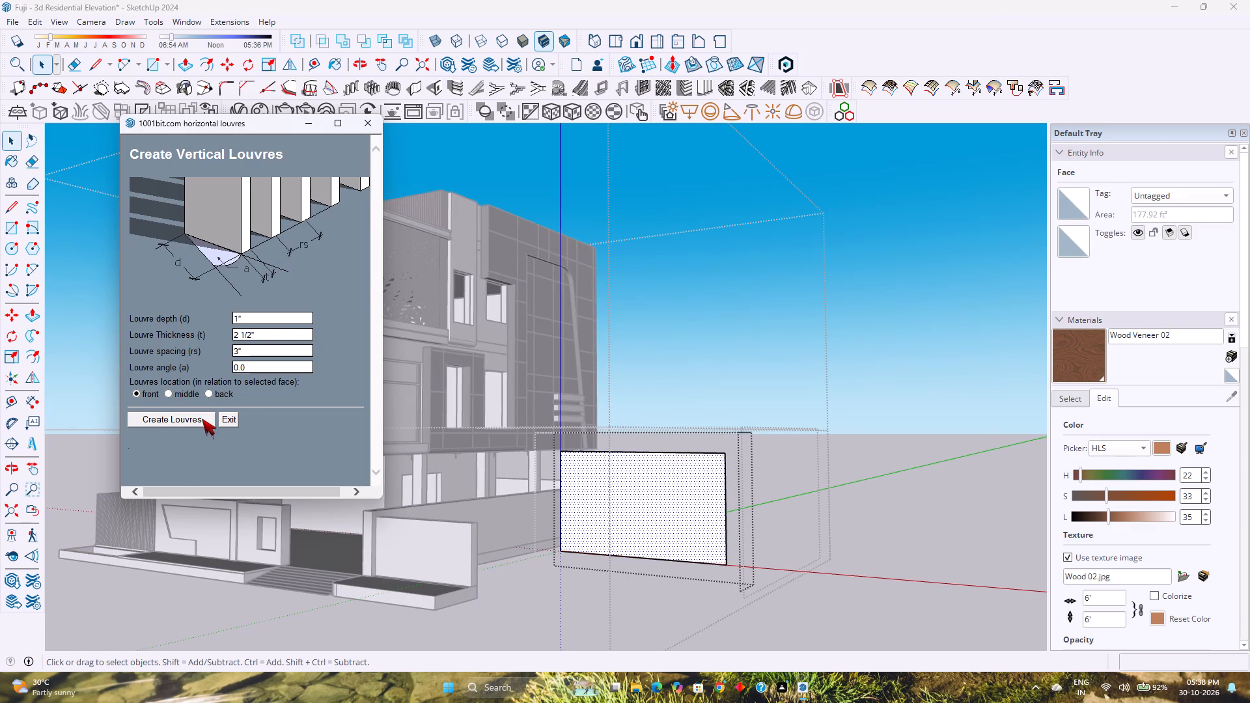
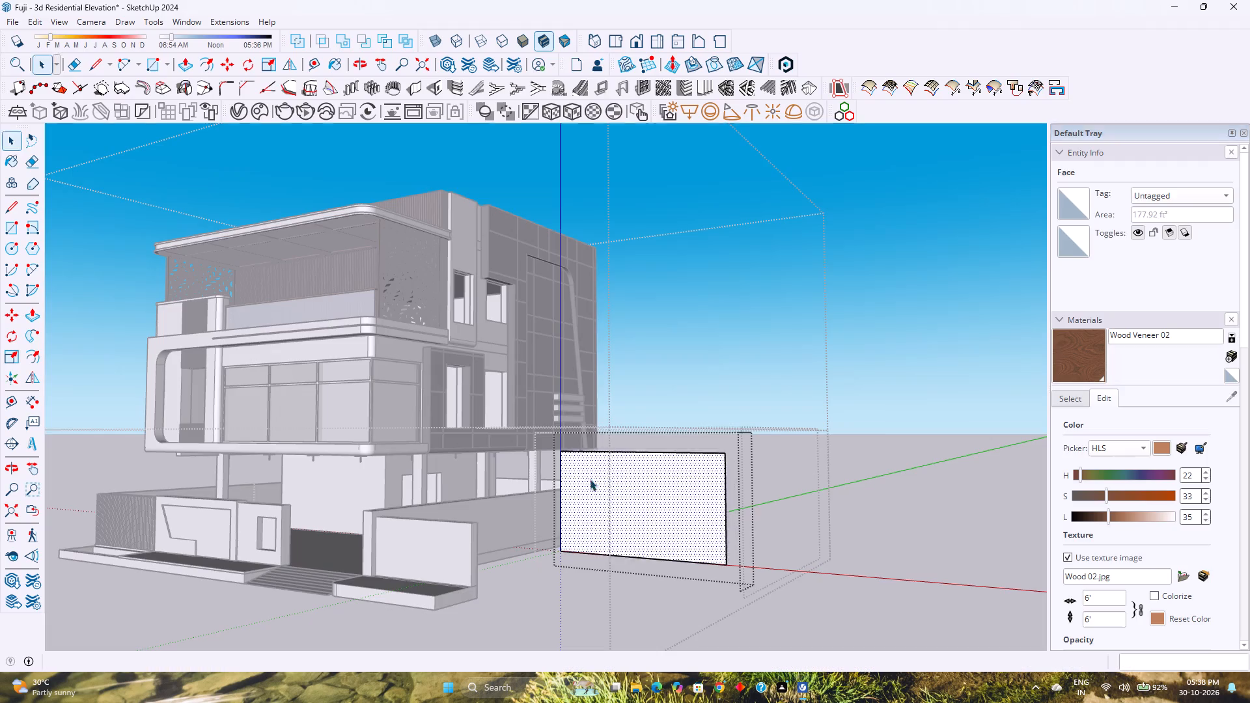
Delete the backing wall face and its leftover edges from behind the vertical louvres beside the house.
left_click(590, 479)
scroll(685, 521, "up", 7)
middle_click_drag(685, 521, 626, 573)
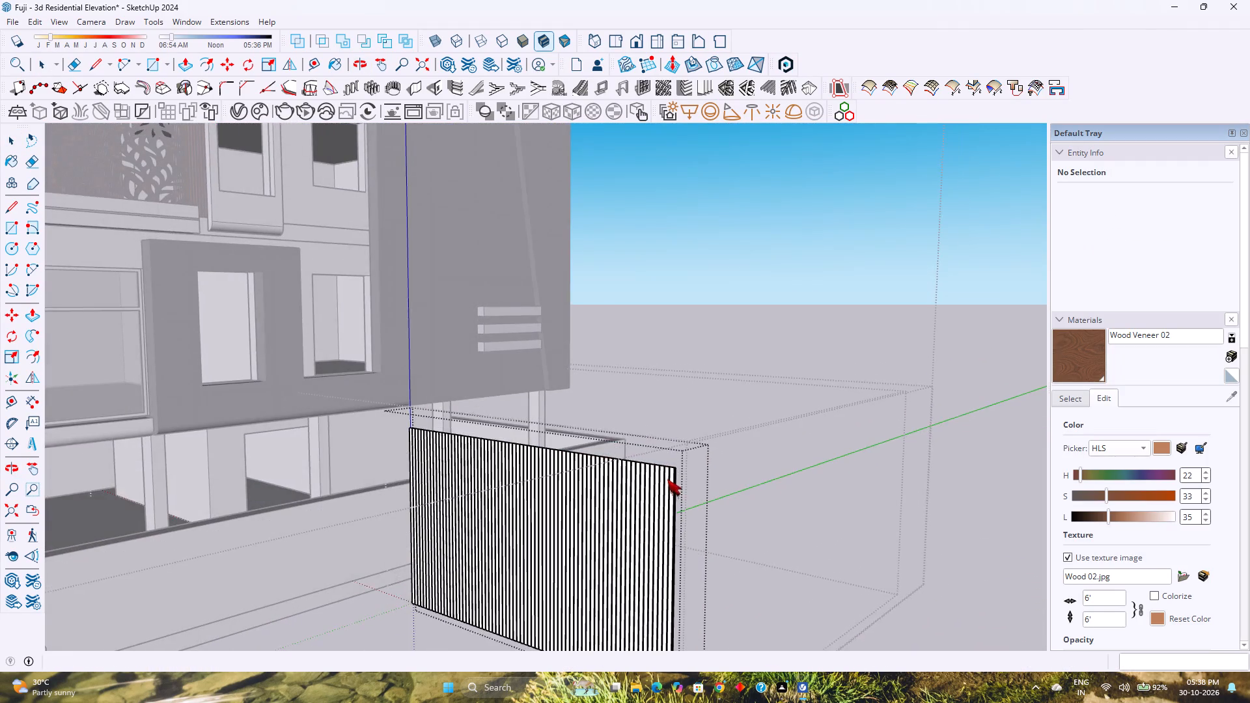
scroll(667, 478, "up", 14)
middle_click_drag(667, 477, 708, 519)
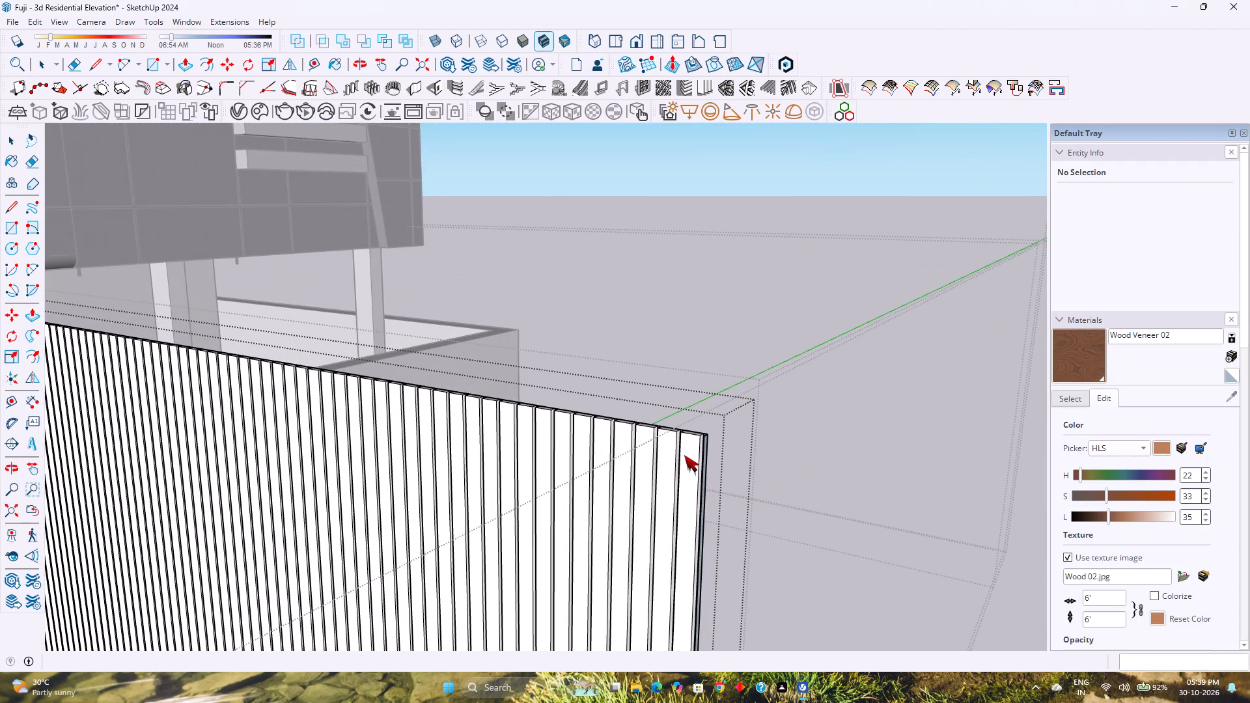
double_click(689, 454)
scroll(692, 450, "up", 5)
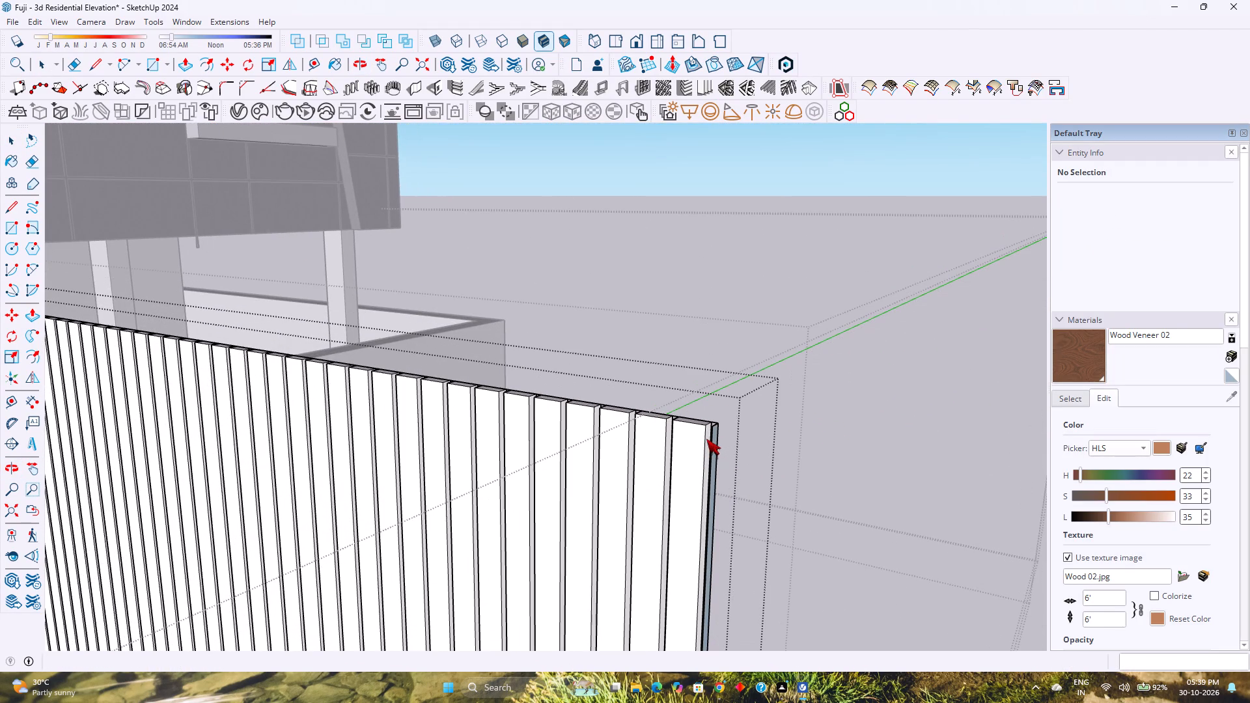
key("Escape")
double_click(706, 439)
scroll(708, 439, "up", 6)
left_click(723, 417)
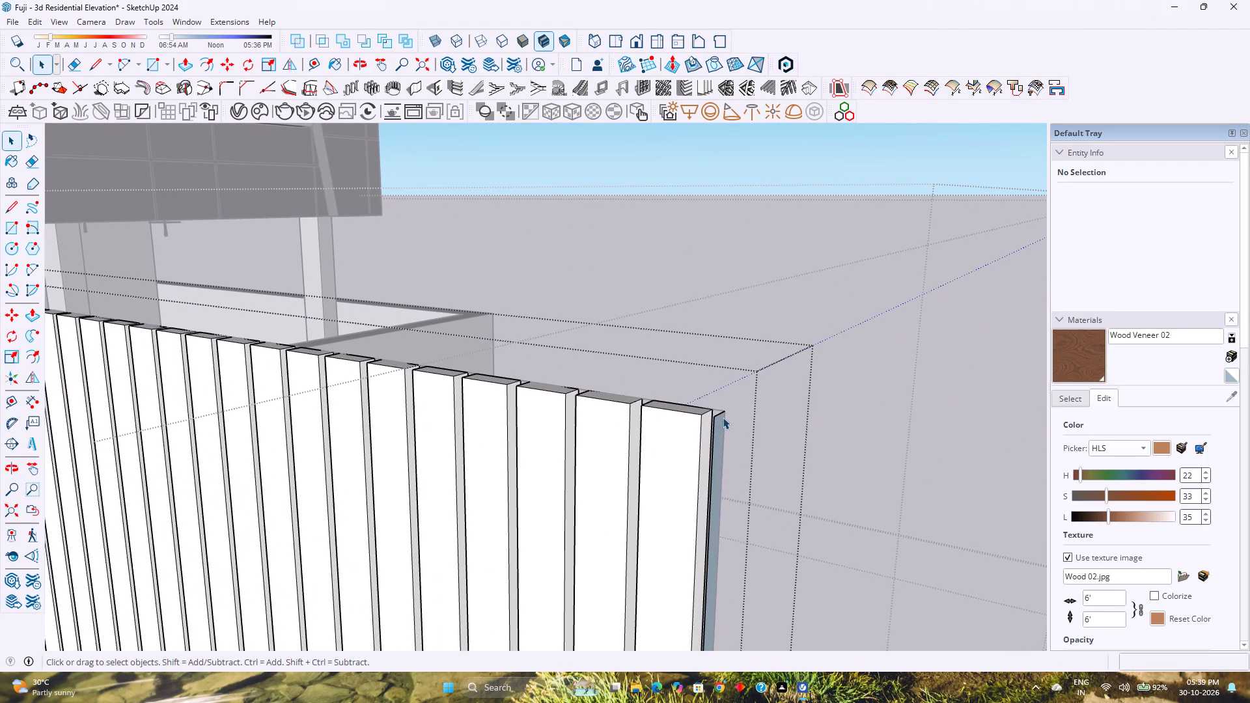
key("Delete")
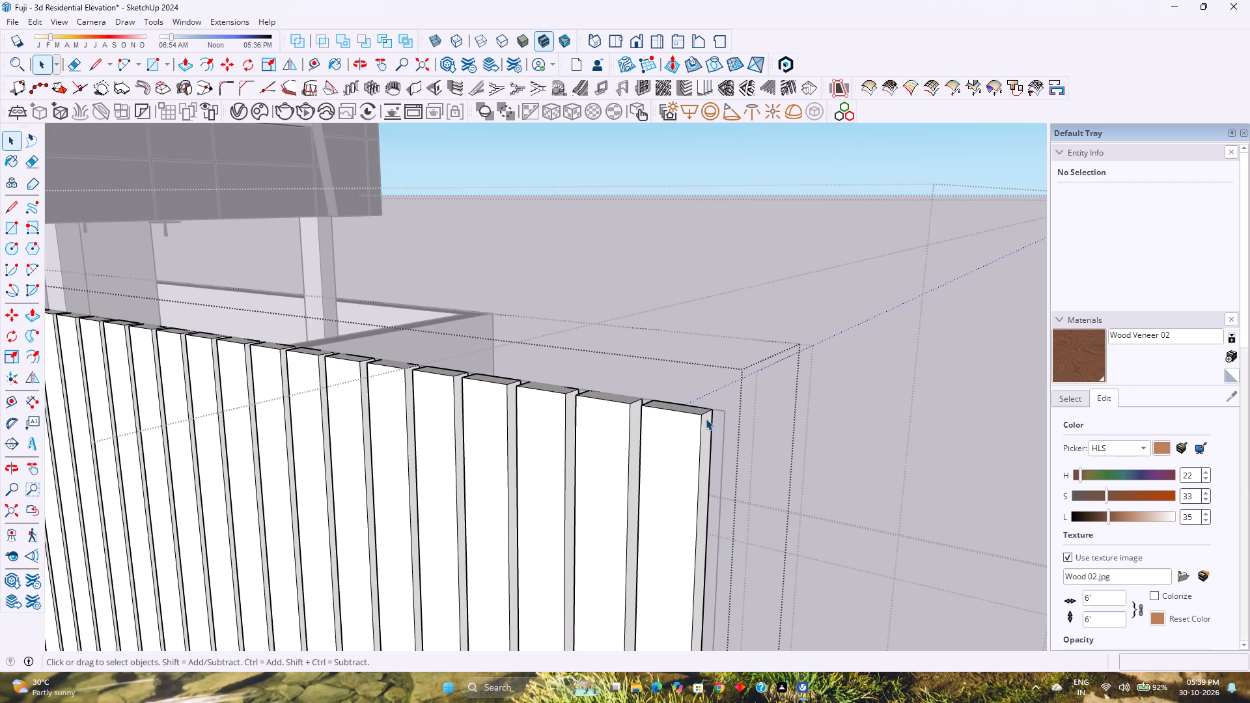
key("Escape")
triple_click(720, 411)
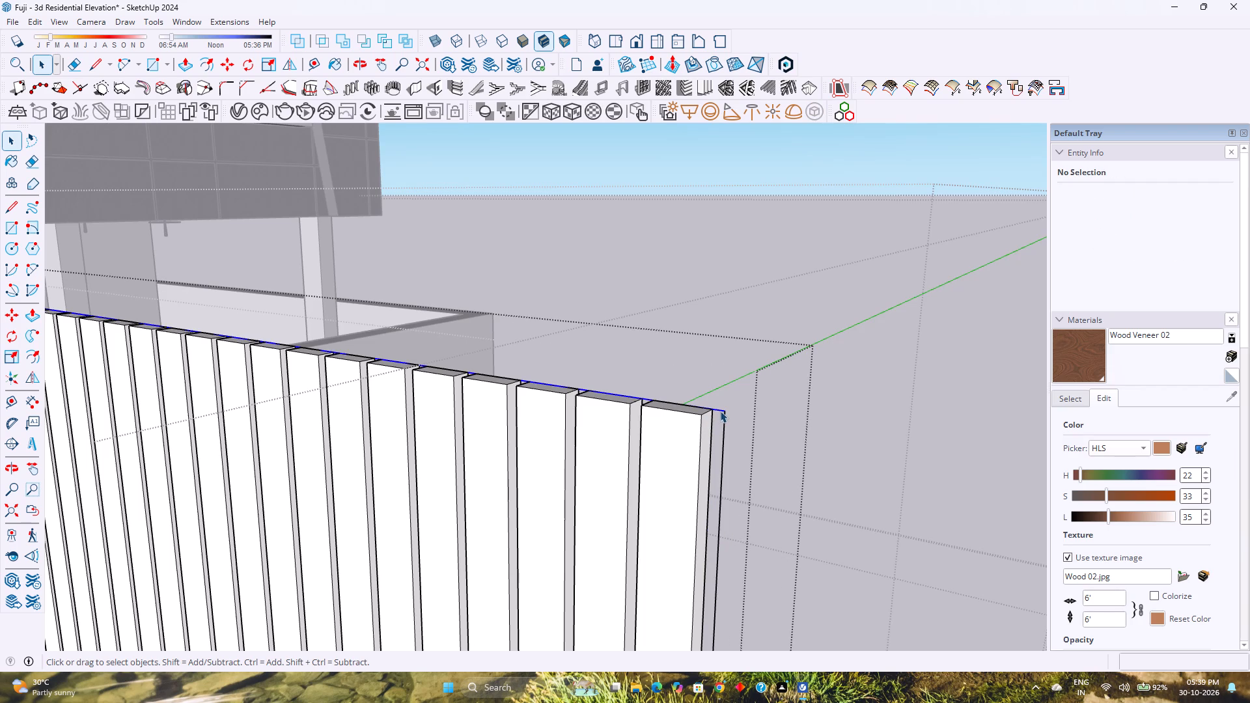
key("Delete")
scroll(727, 411, "down", 7)
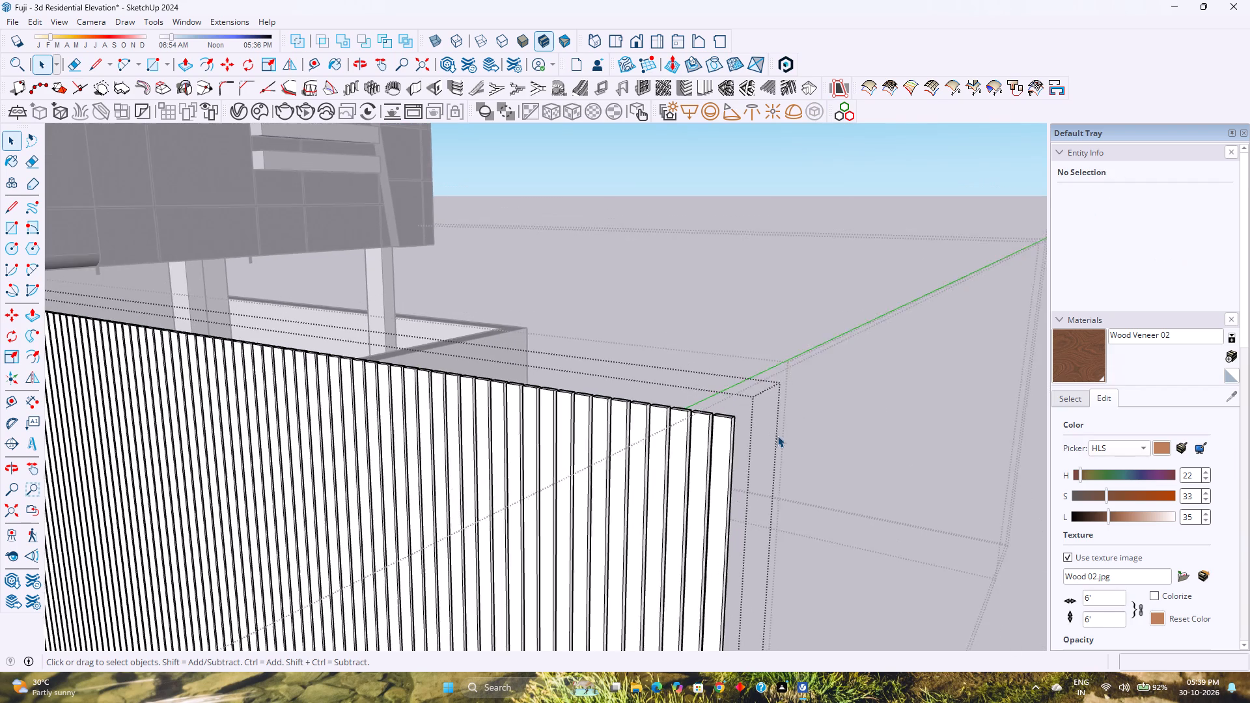
scroll(777, 435, "down", 1)
left_click(822, 441)
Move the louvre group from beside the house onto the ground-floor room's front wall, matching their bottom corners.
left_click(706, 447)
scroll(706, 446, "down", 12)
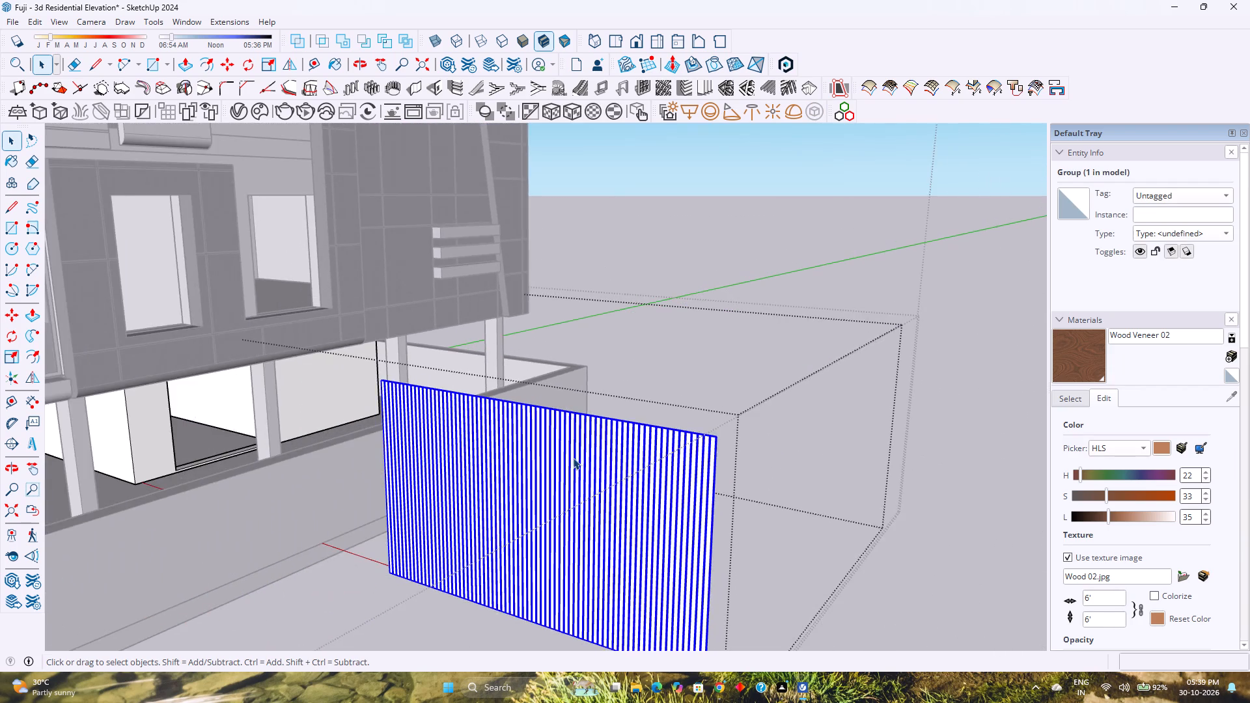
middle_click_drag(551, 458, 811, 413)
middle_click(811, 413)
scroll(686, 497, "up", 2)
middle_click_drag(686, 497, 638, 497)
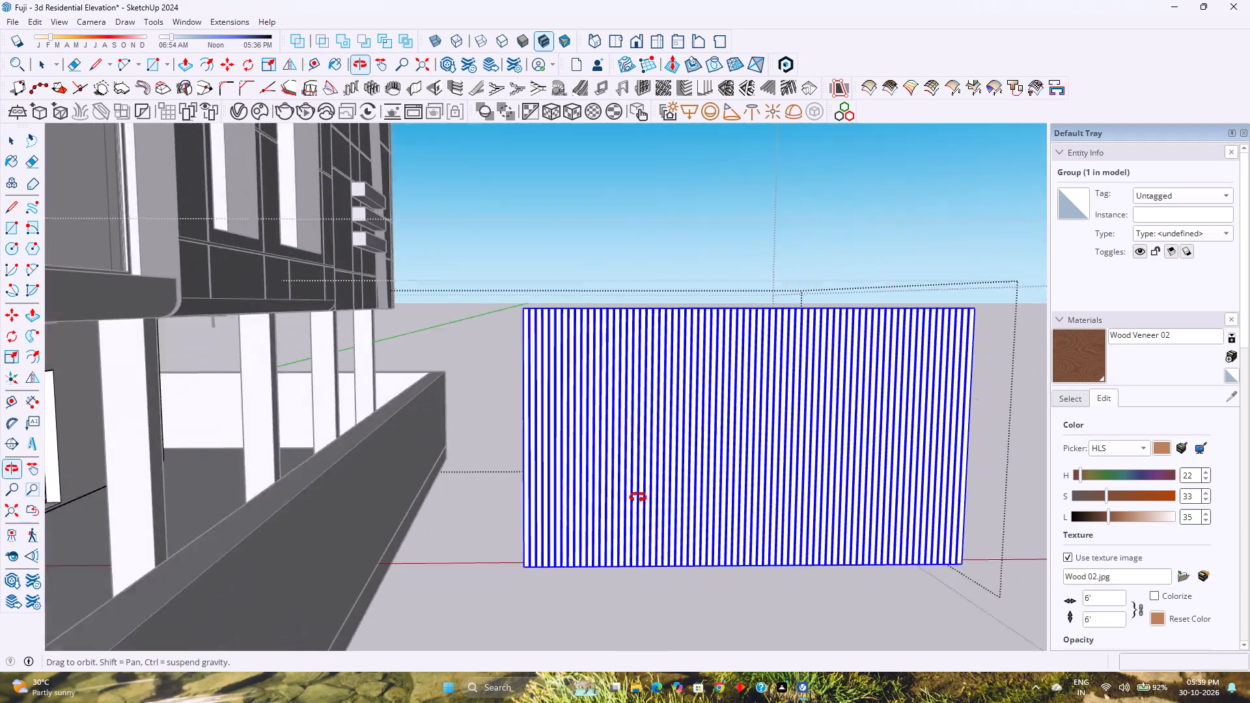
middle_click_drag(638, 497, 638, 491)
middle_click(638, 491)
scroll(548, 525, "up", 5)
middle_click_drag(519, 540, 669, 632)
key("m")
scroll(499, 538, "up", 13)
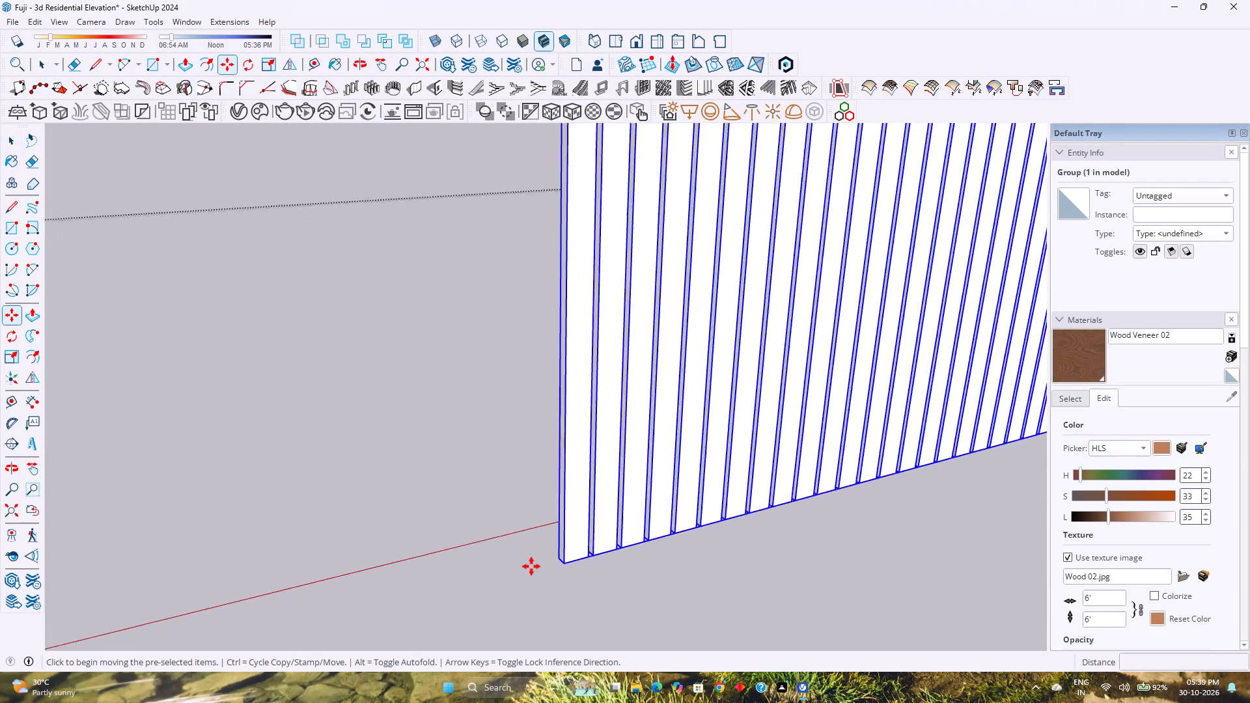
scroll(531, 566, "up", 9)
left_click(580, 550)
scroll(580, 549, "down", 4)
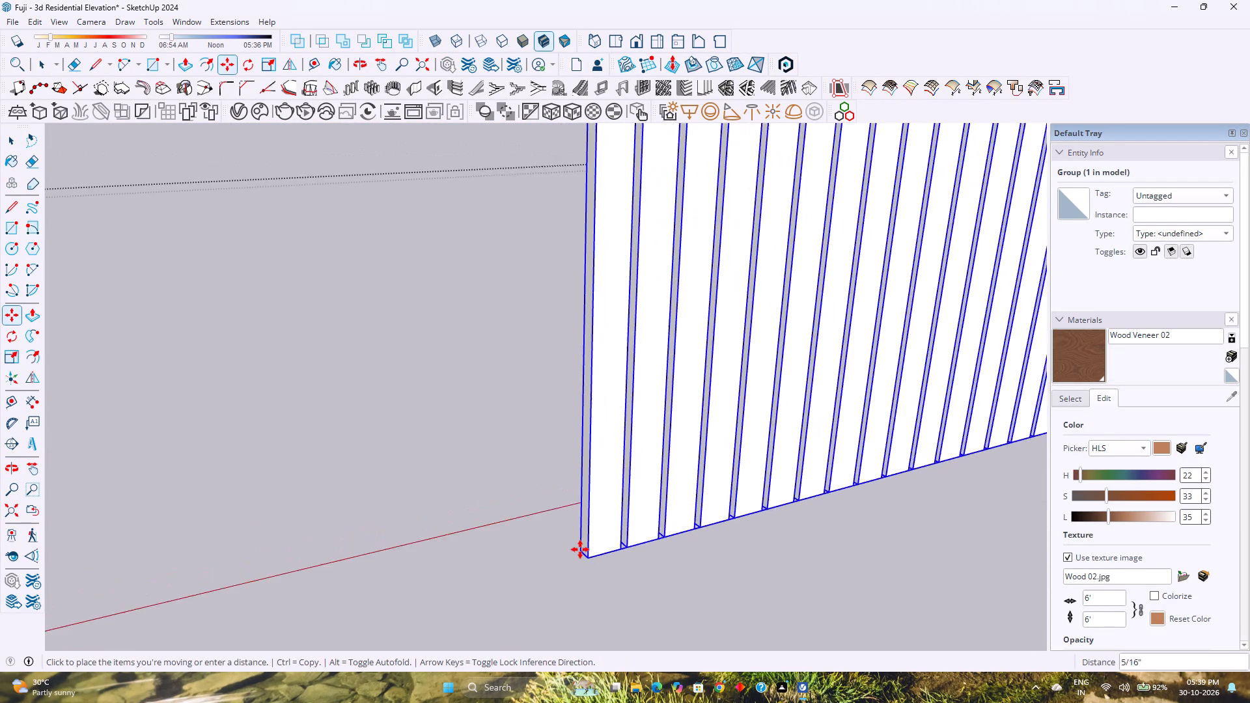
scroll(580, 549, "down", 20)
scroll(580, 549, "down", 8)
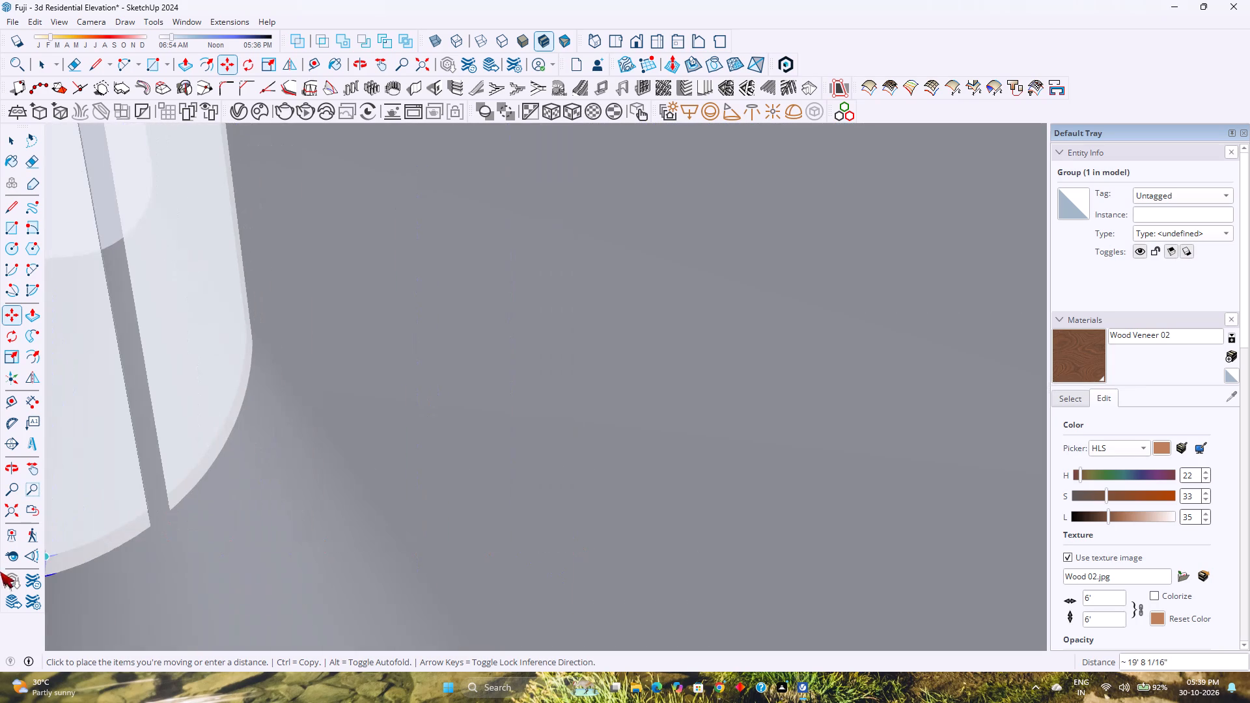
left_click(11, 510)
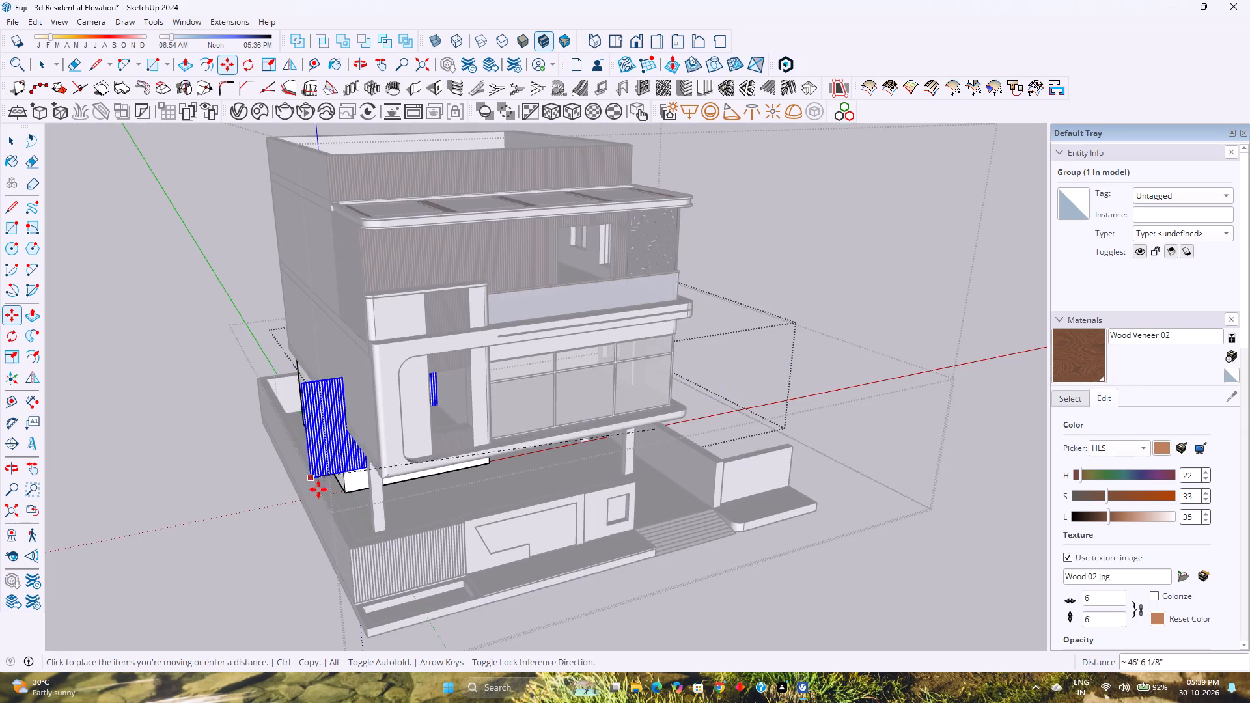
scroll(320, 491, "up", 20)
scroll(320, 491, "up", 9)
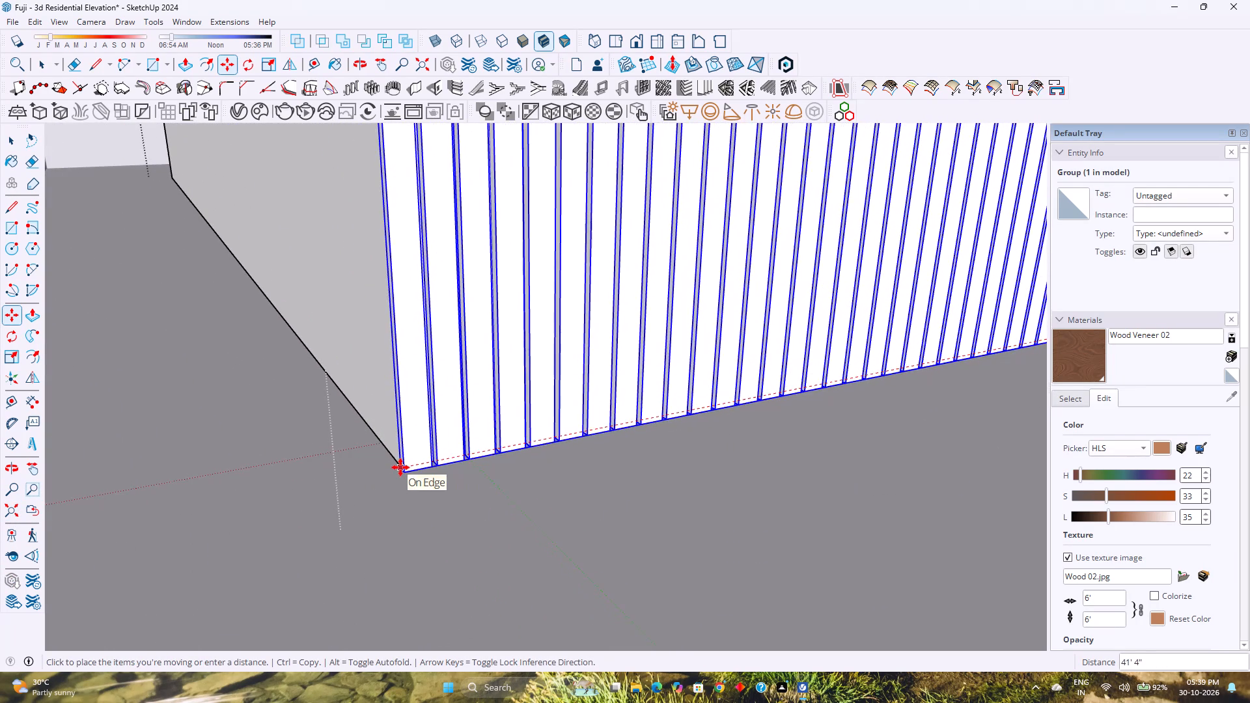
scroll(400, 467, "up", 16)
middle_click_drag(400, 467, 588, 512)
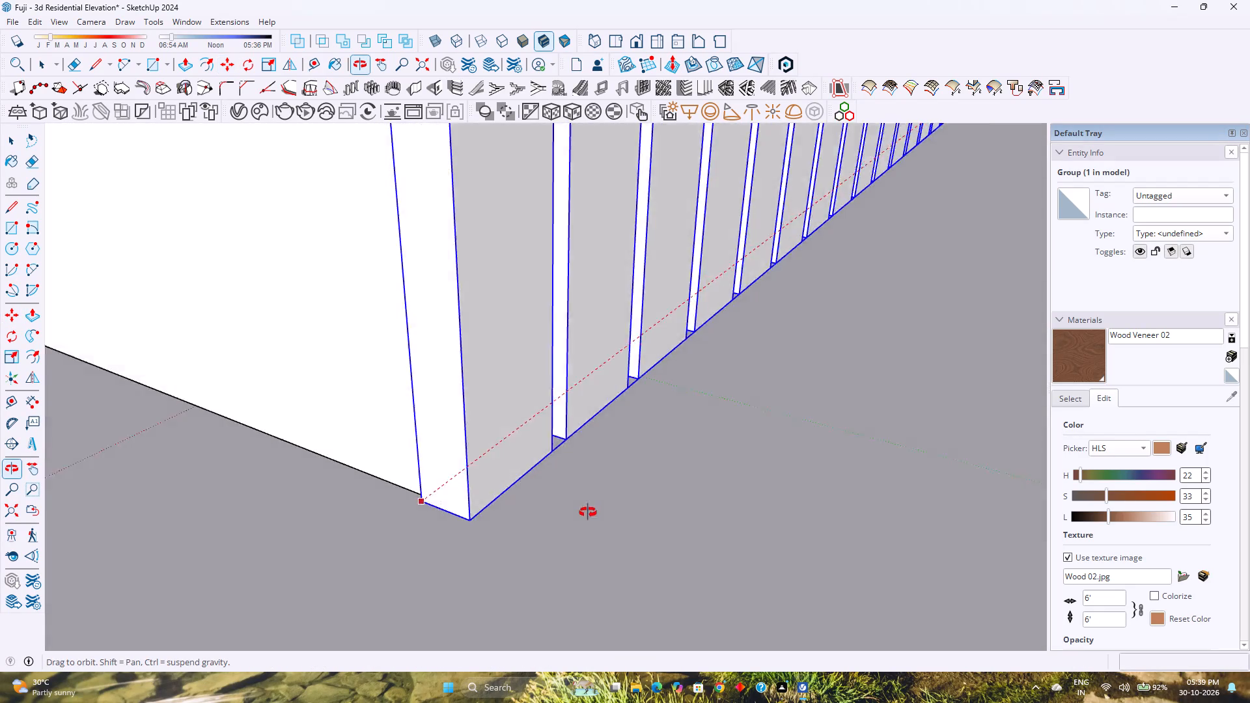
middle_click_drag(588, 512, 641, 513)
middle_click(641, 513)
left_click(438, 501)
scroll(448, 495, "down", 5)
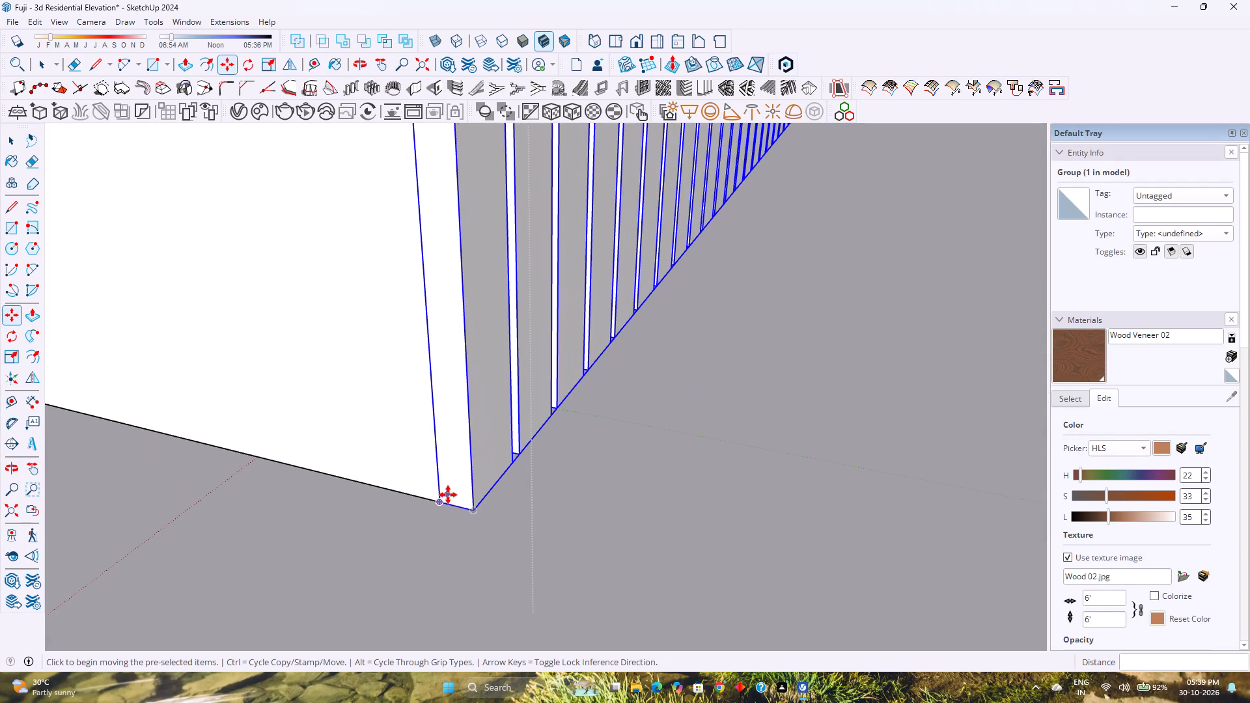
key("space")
Examine the louvre-clad front wall of the ground-floor room from the front elevation and close up from the entrance steps.
scroll(479, 463, "down", 14)
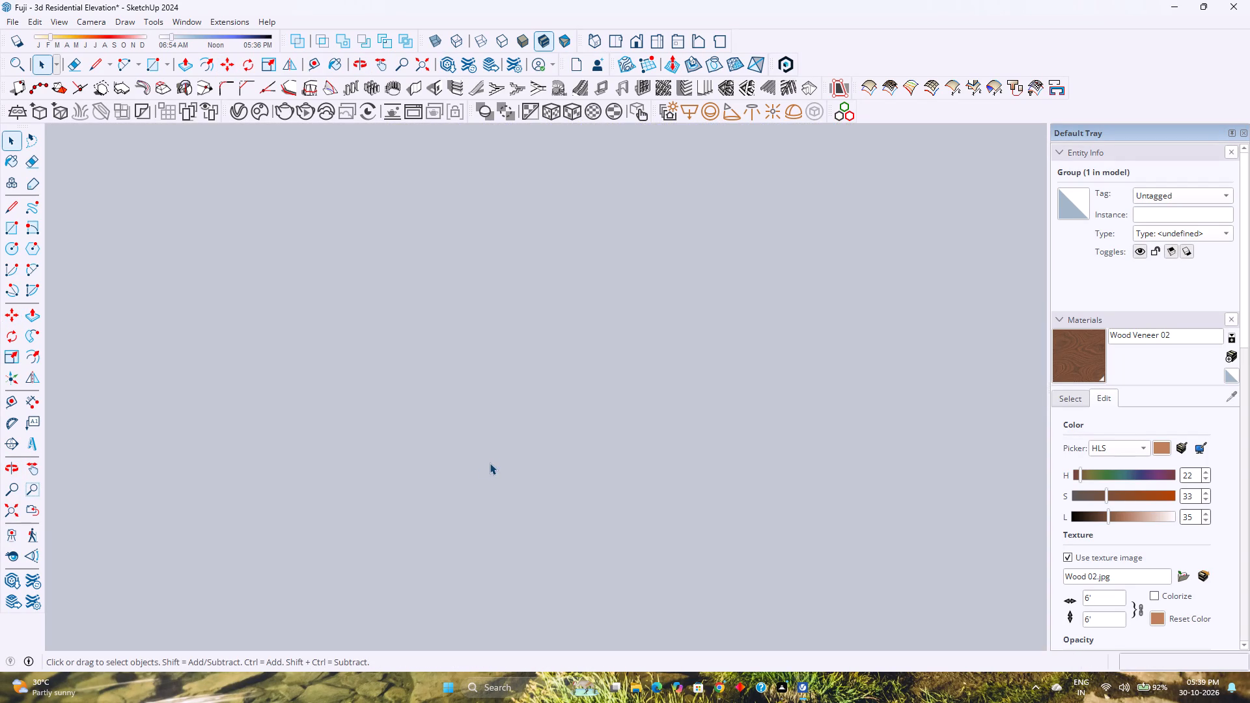
left_click(5, 509)
middle_click_drag(472, 471, 118, 437)
middle_click(79, 435)
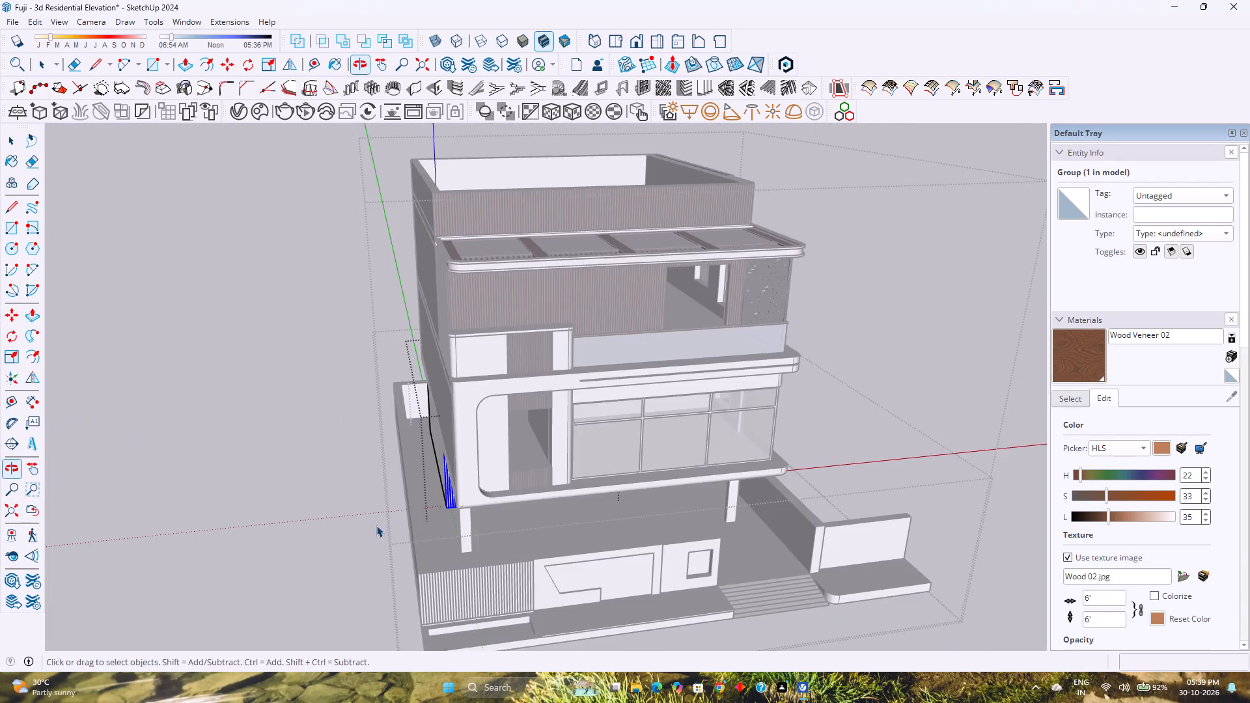
middle_click_drag(393, 528, 194, 466)
middle_click_drag(126, 450, 102, 445)
scroll(593, 521, "up", 1)
middle_click_drag(576, 507, 482, 448)
middle_click_drag(484, 444, 474, 455, "shift")
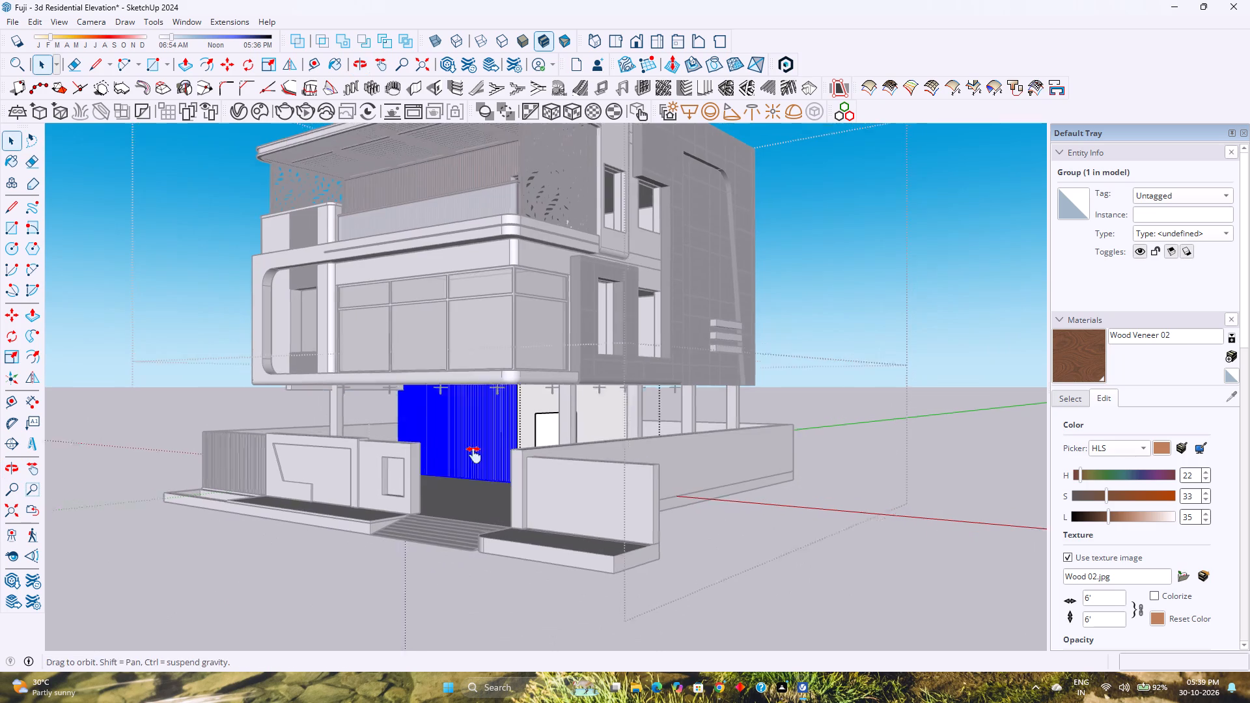
middle_click_drag(474, 455, 447, 508, "shift")
scroll(460, 502, "up", 6)
middle_click(460, 502)
key("Escape")
middle_click(460, 502)
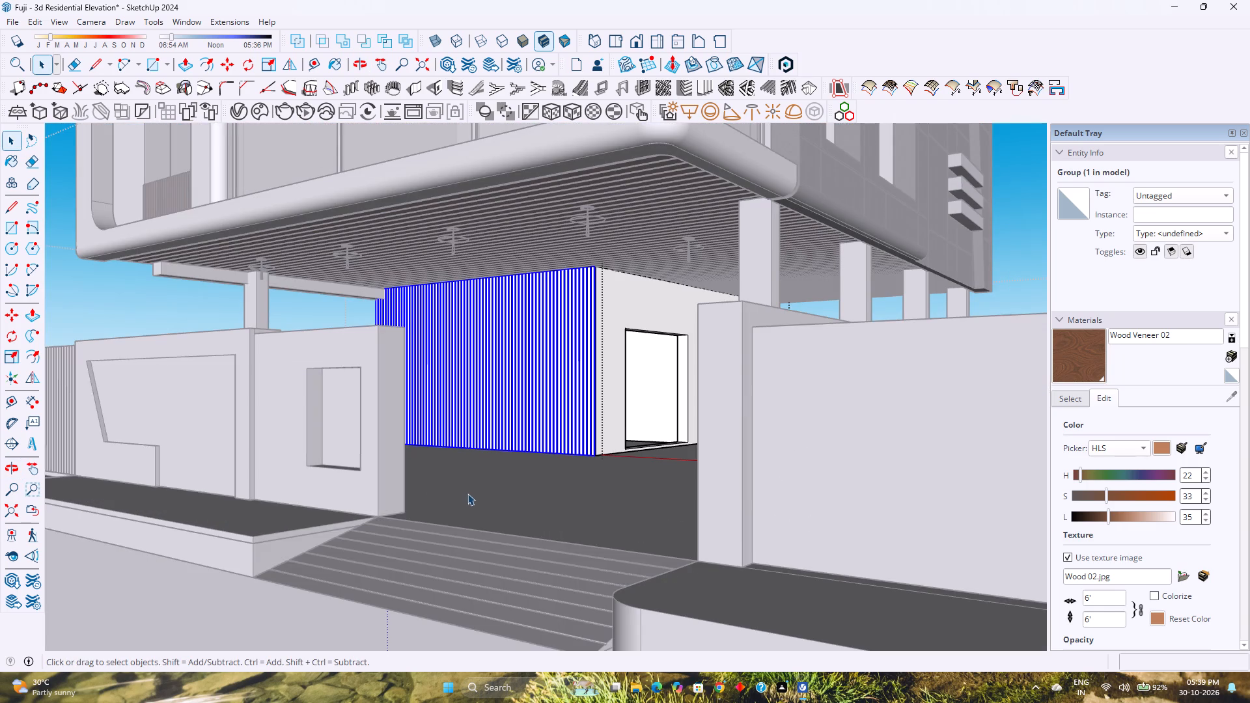
key("Escape")
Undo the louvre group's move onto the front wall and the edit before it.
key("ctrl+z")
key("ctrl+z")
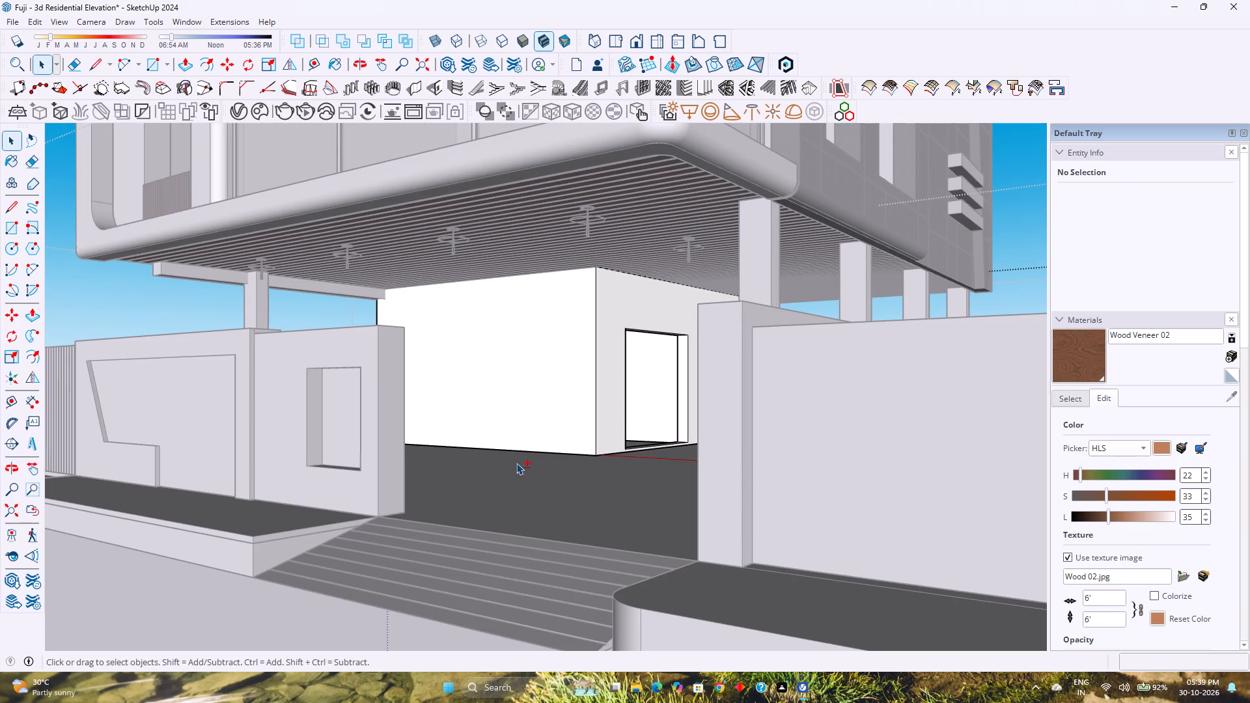
Place a horizontal guide 2' above the bottom edge of the ground-floor room's front wall.
middle_click_drag(516, 463, 442, 531, "shift")
left_click(483, 461)
scroll(482, 461, "up", 3)
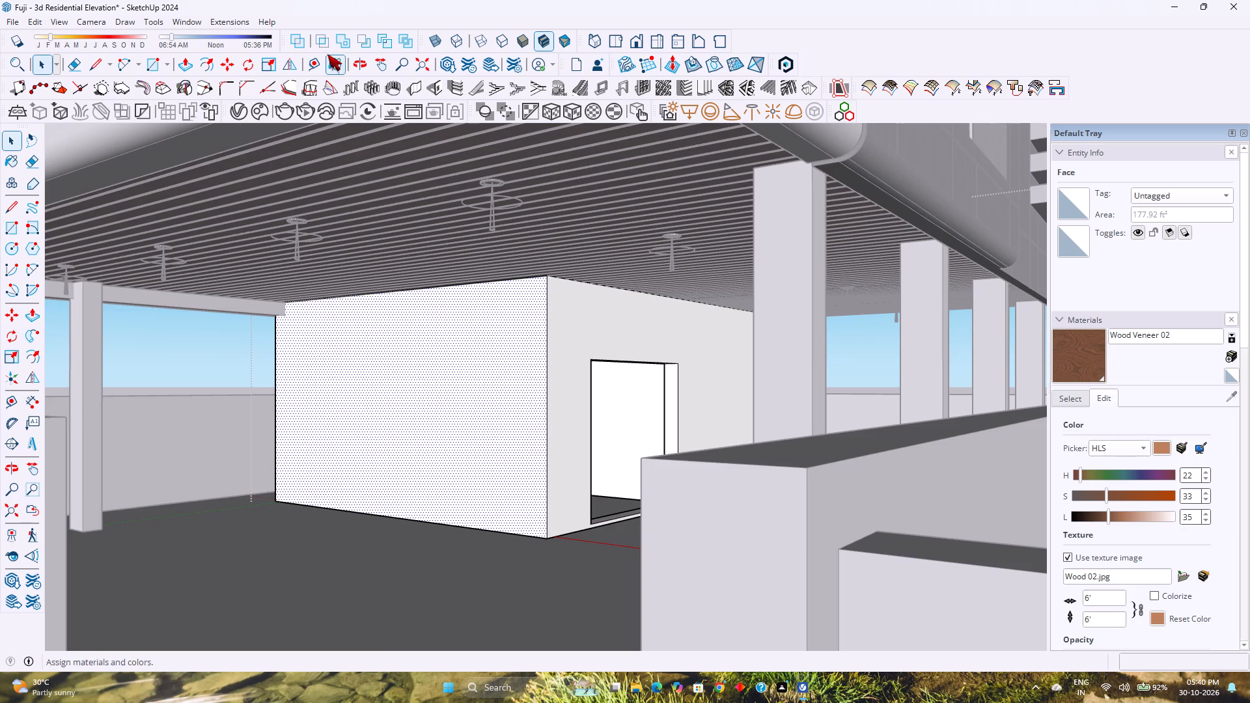
left_click(312, 65)
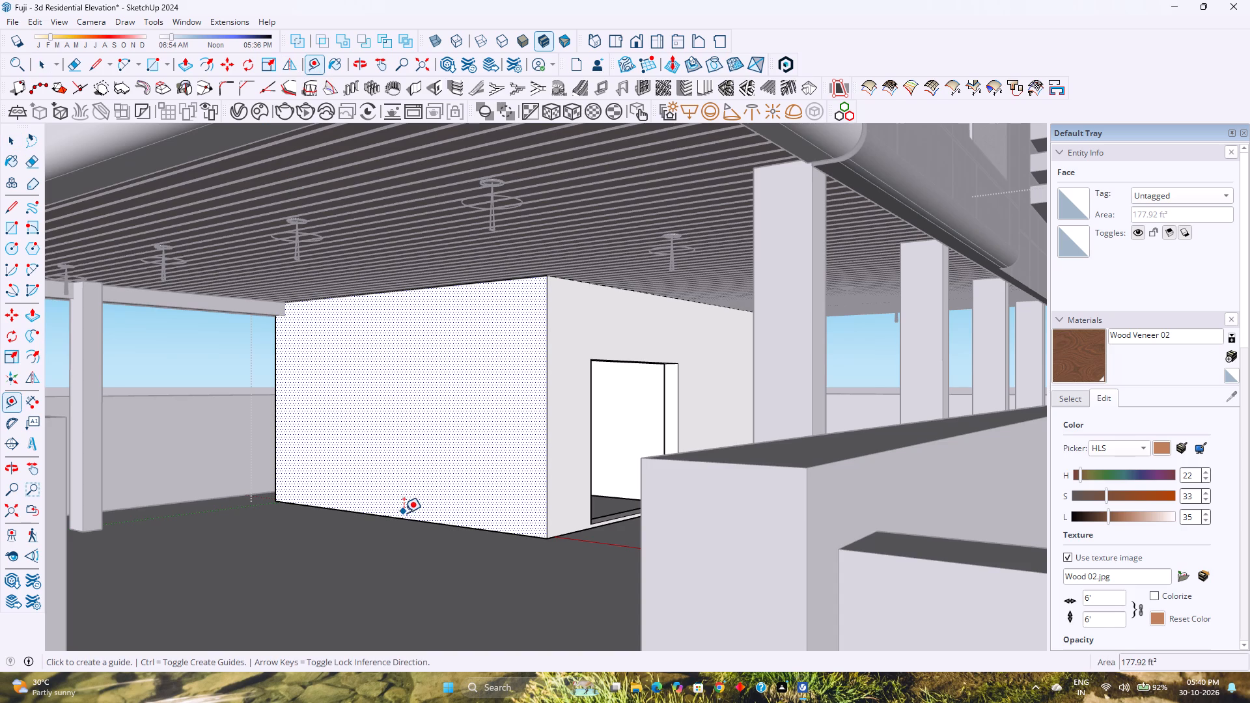
left_click(406, 520)
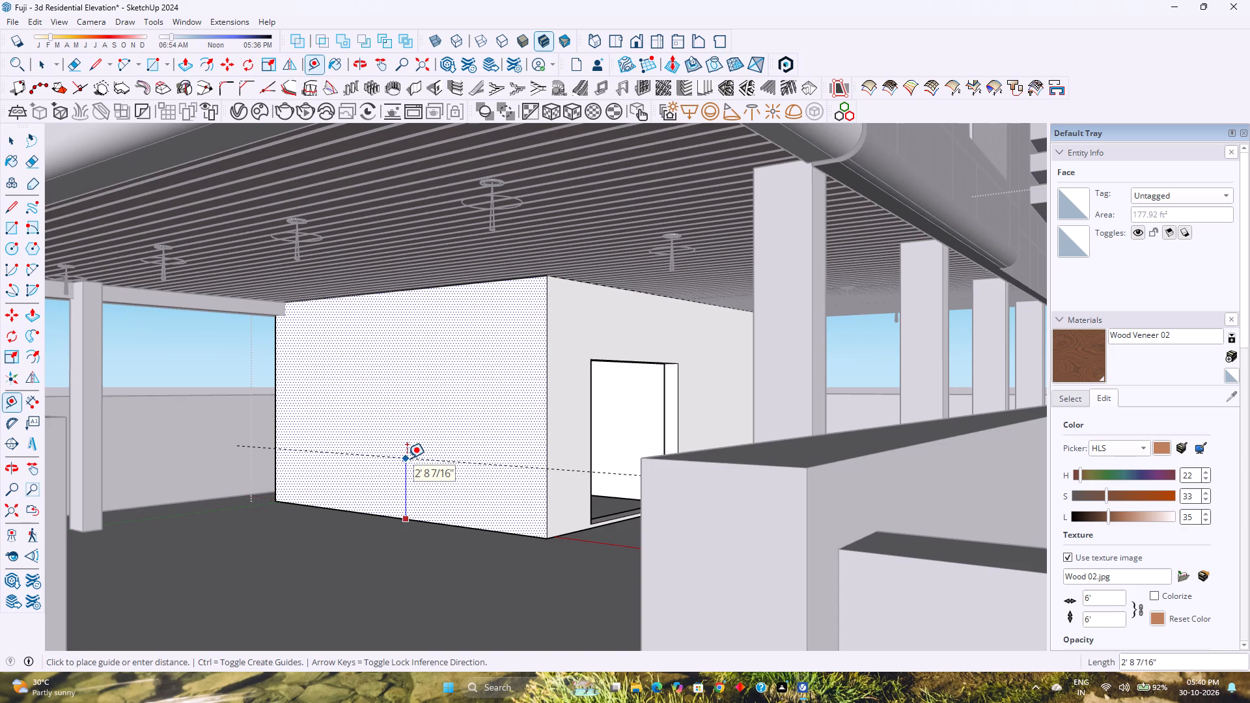
type("2'")
key("Return")
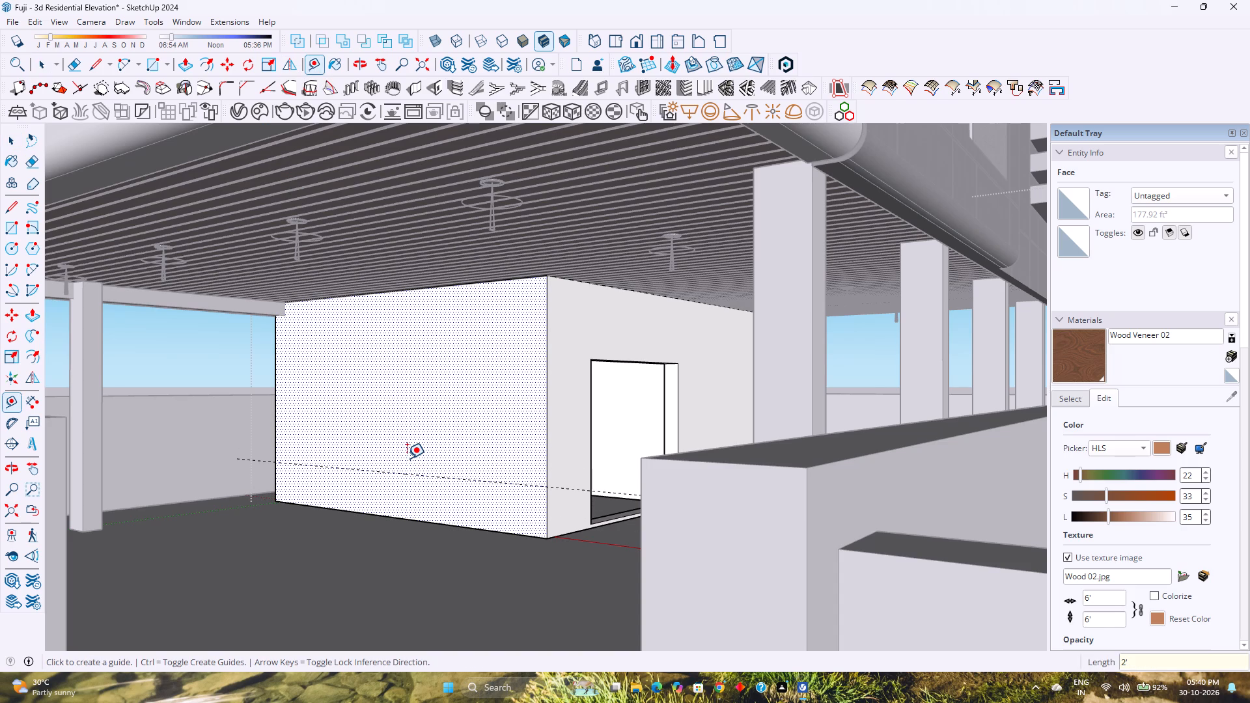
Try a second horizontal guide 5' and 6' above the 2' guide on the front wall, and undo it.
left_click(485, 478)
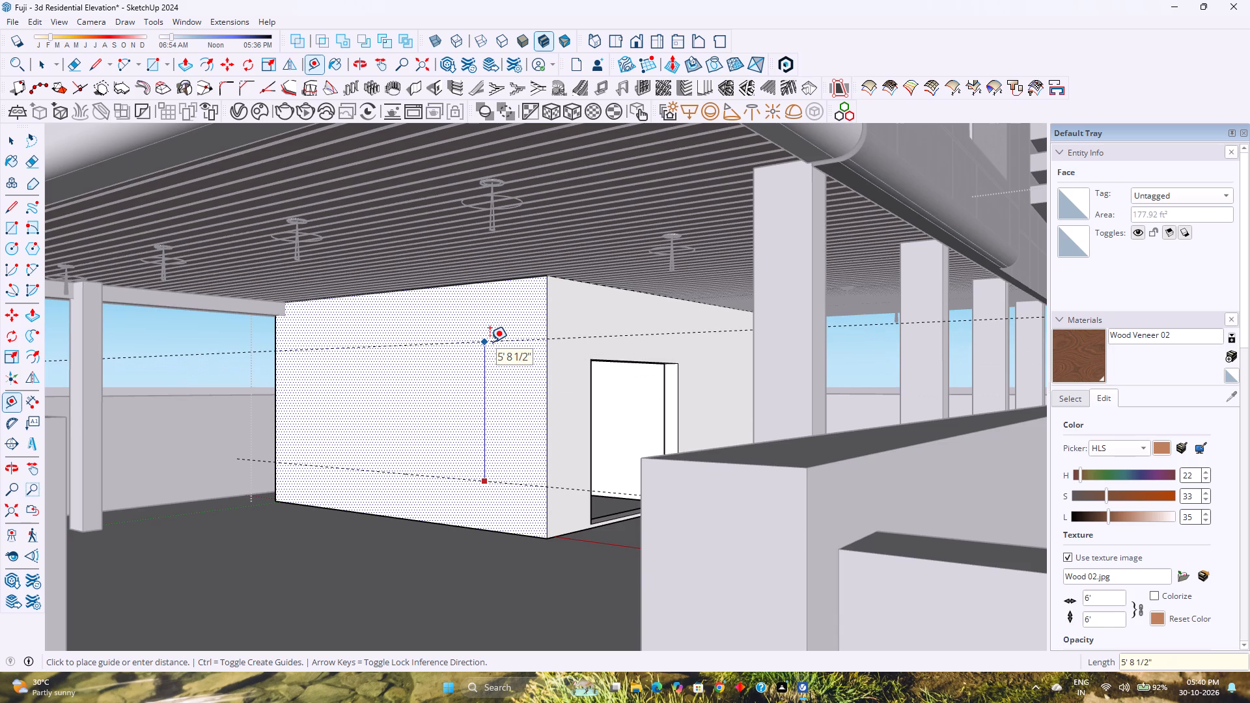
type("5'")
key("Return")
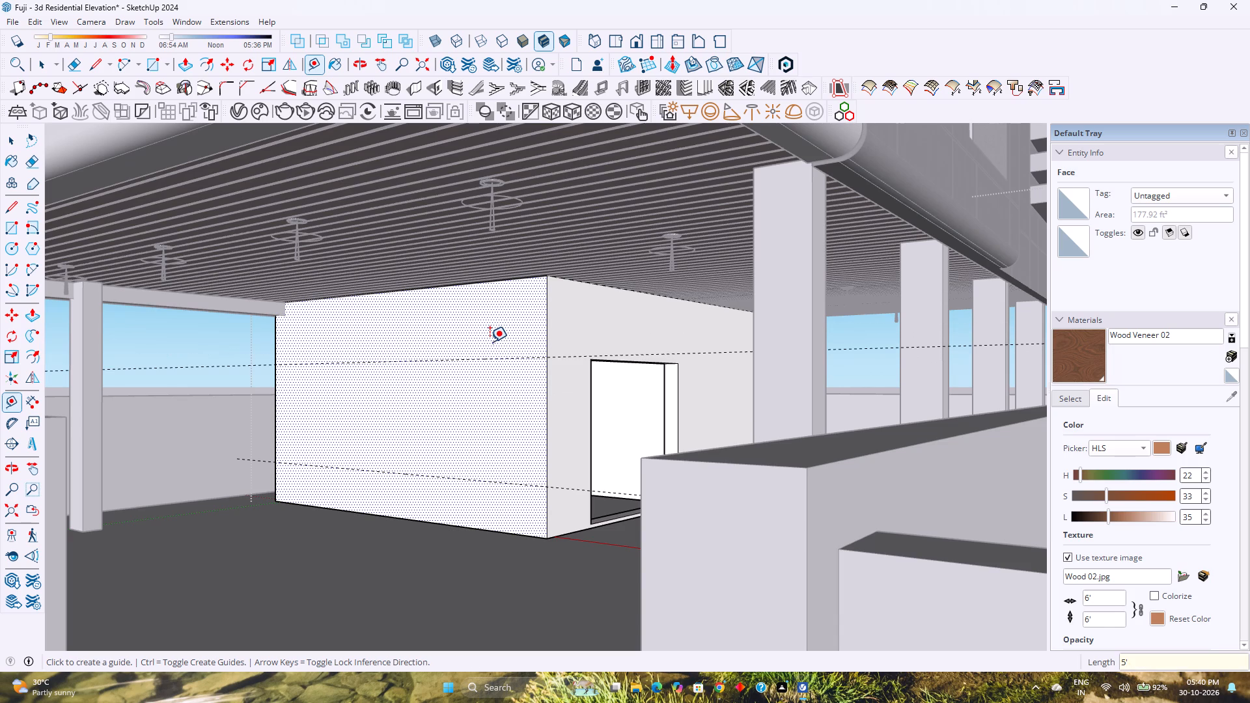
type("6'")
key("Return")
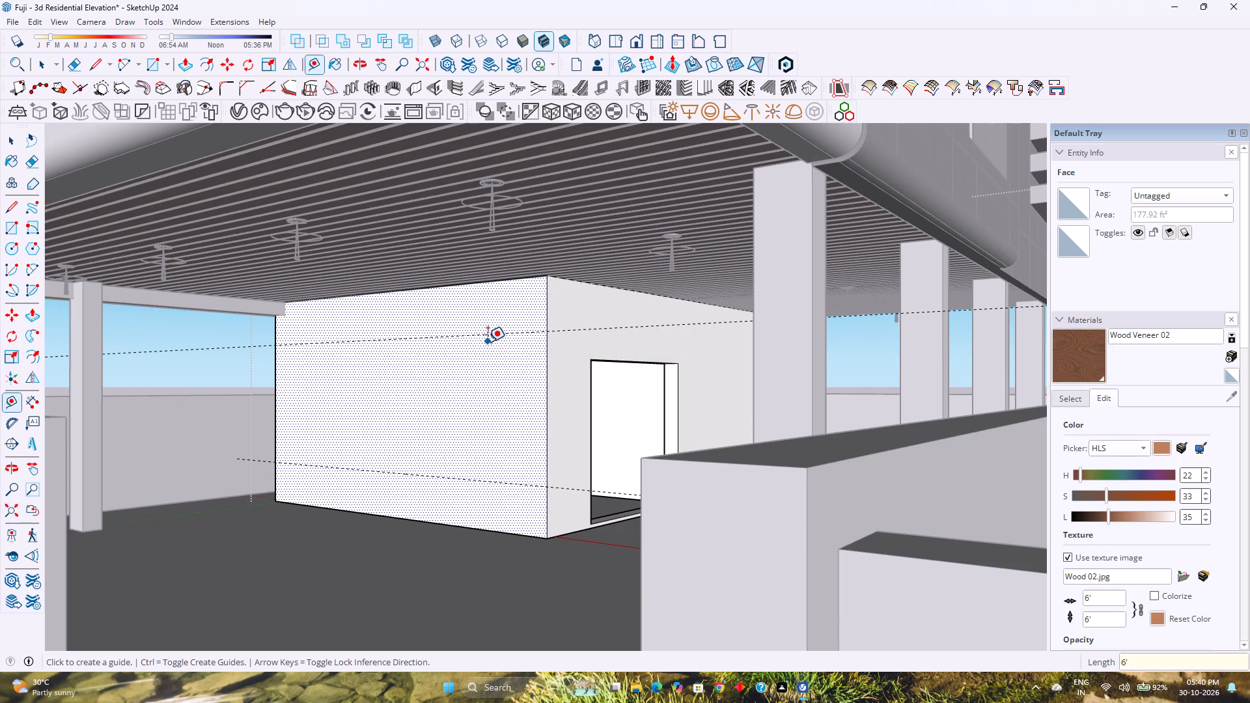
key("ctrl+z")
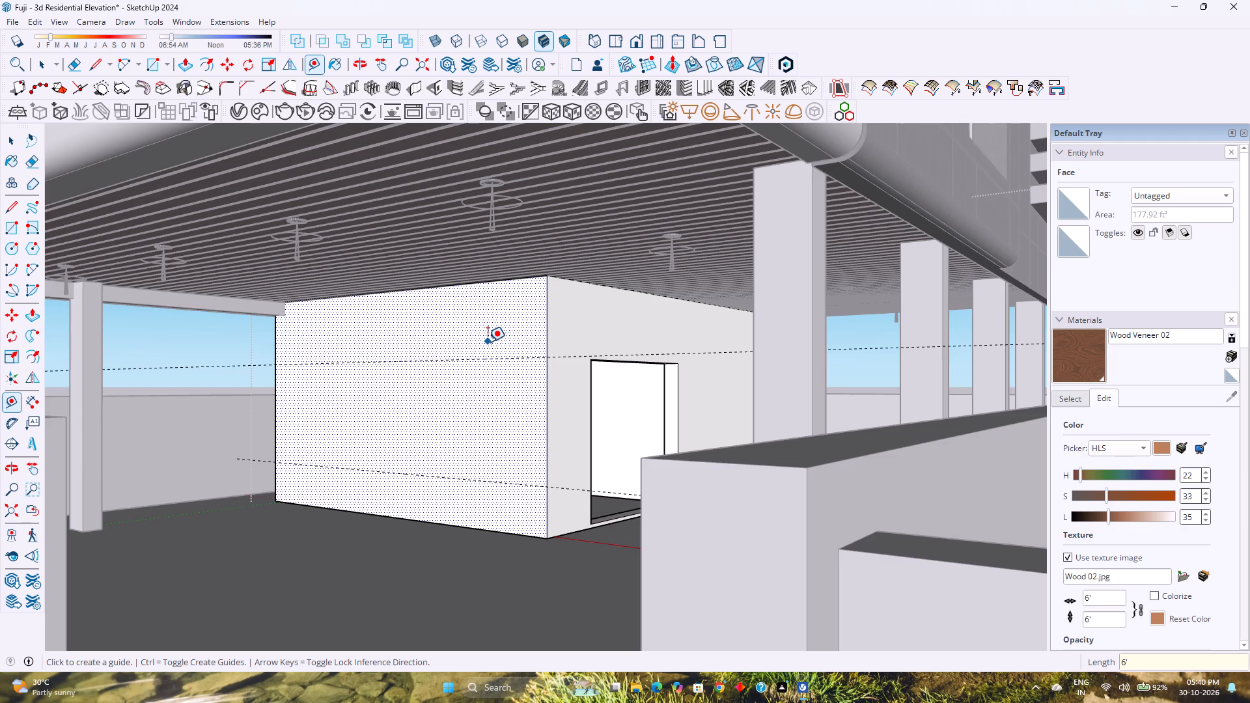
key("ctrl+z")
Measure the vertical distance from the 2' guide to the top corner of the ground-floor room's front wall.
left_click(450, 478)
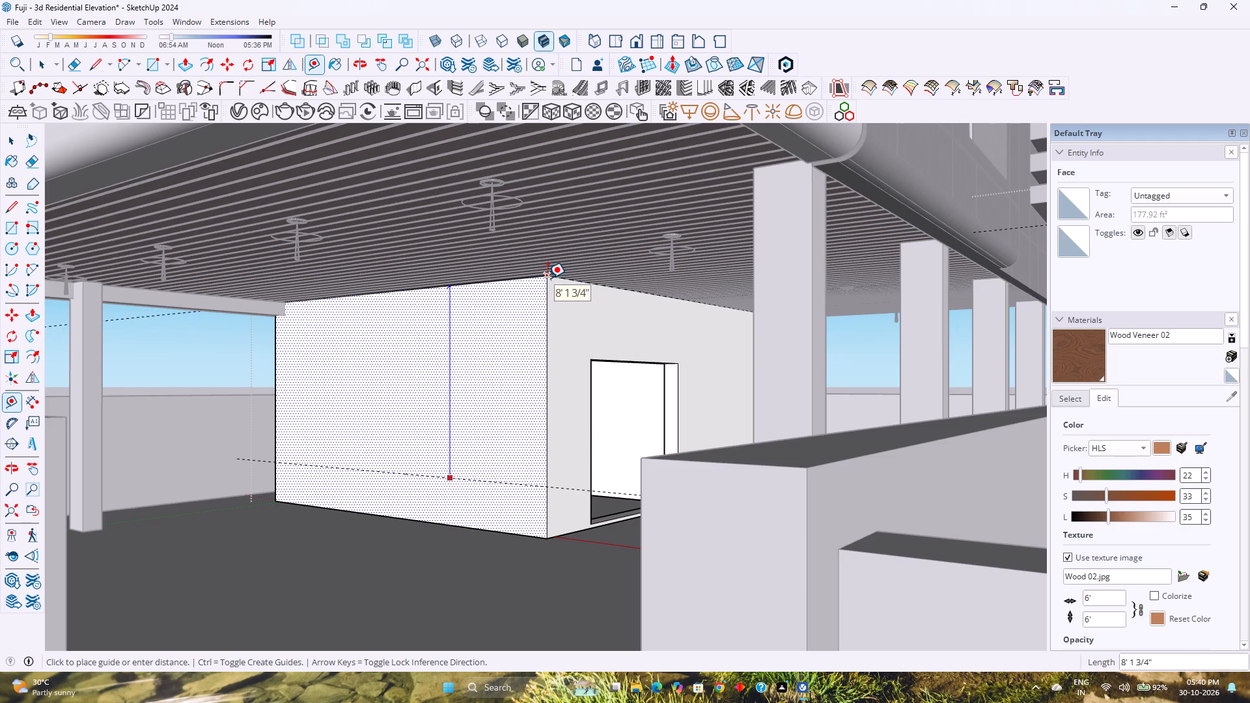
scroll(546, 279, "up", 10)
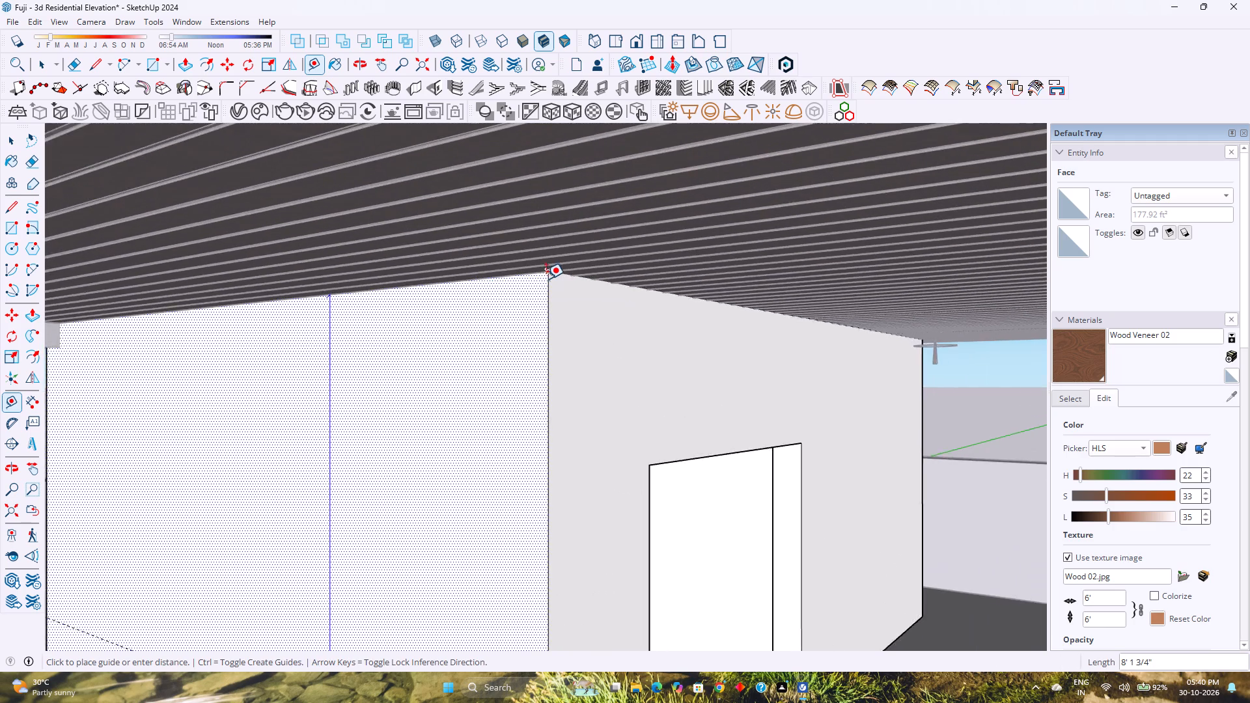
scroll(546, 279, "up", 17)
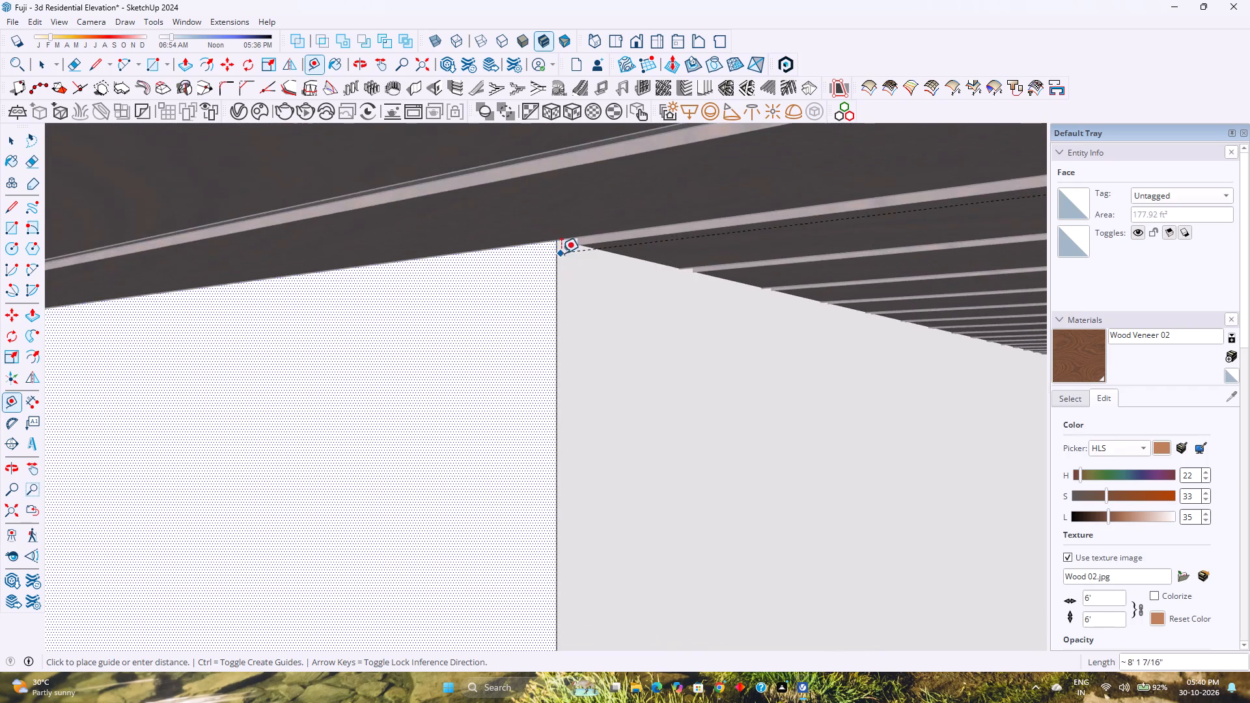
middle_click_drag(561, 253, 421, 226)
middle_click(421, 226)
scroll(548, 258, "up", 4)
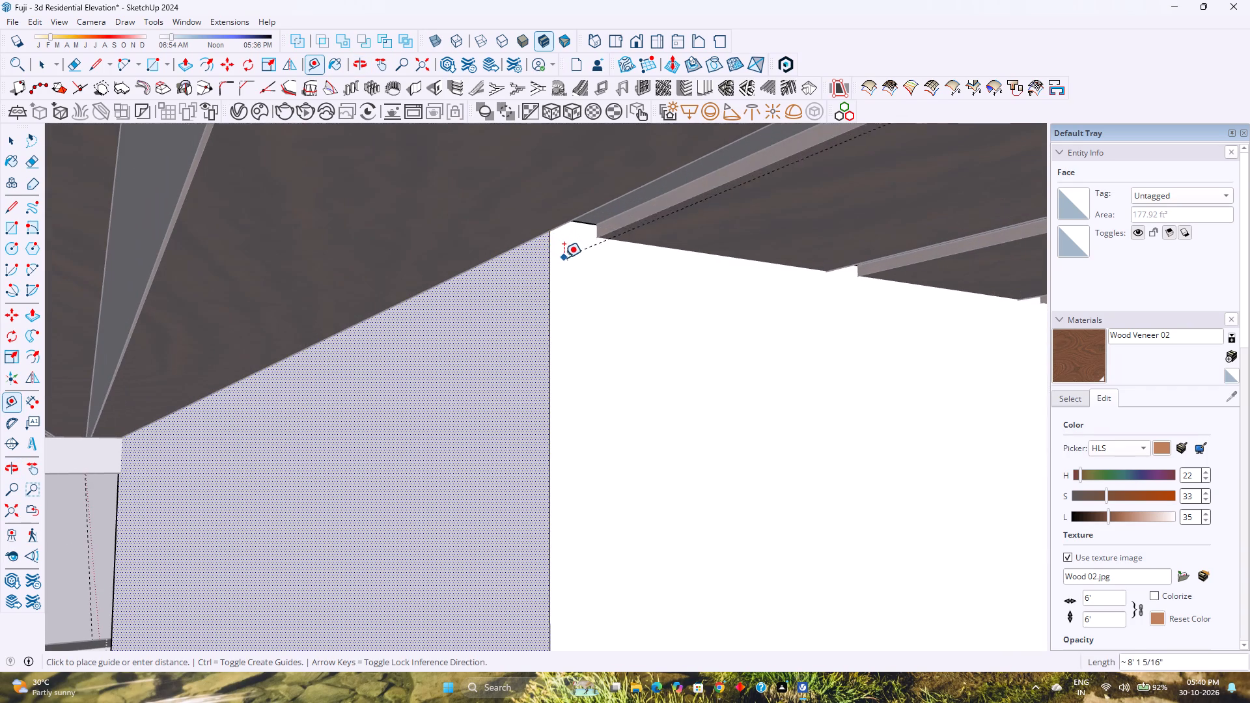
key("Up")
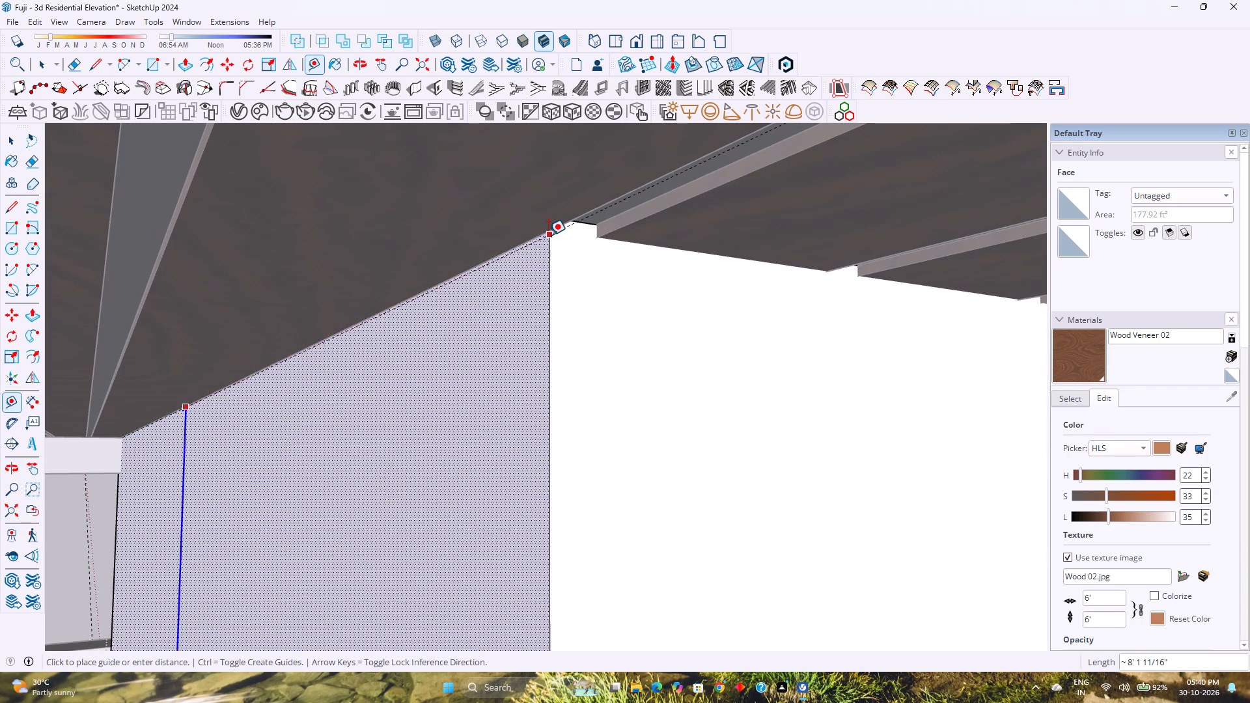
left_click(549, 231)
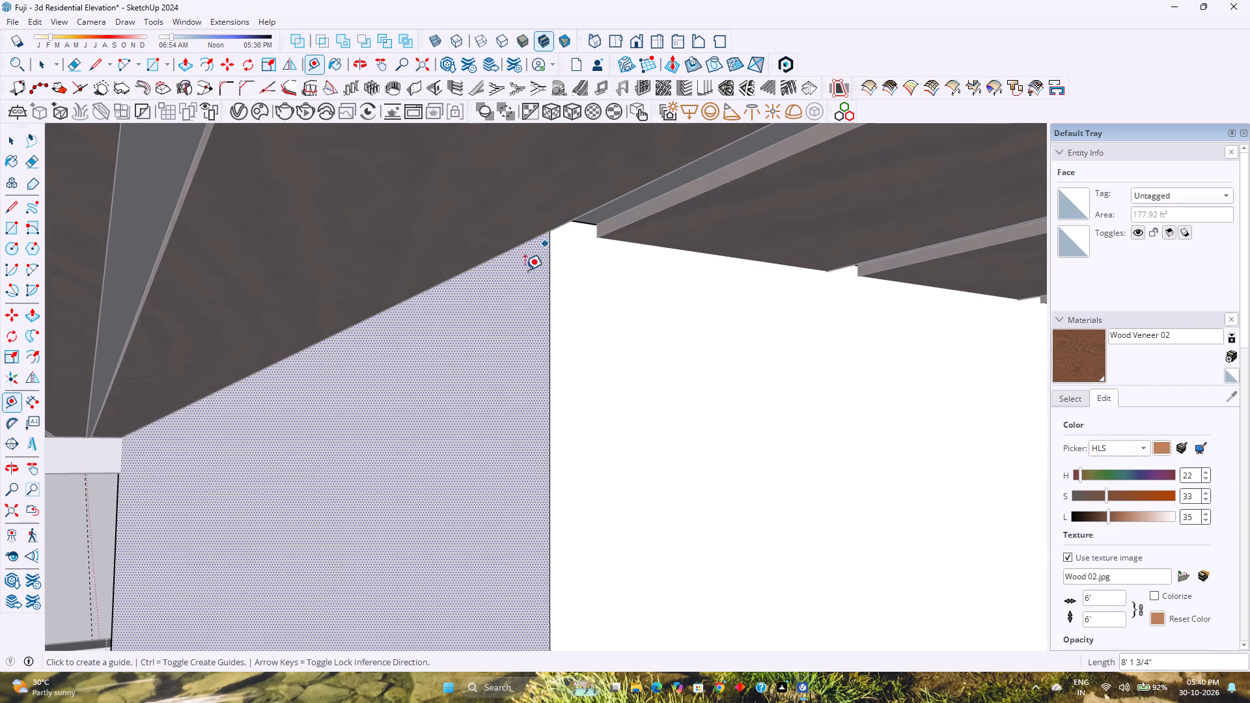
Place a vertical guide on the ground-floor room's front wall, 4' in from the corner shared with the doorway wall.
scroll(508, 297, "down", 5)
middle_click_drag(408, 327, 564, 333)
middle_click(564, 333)
scroll(564, 333, "down", 12)
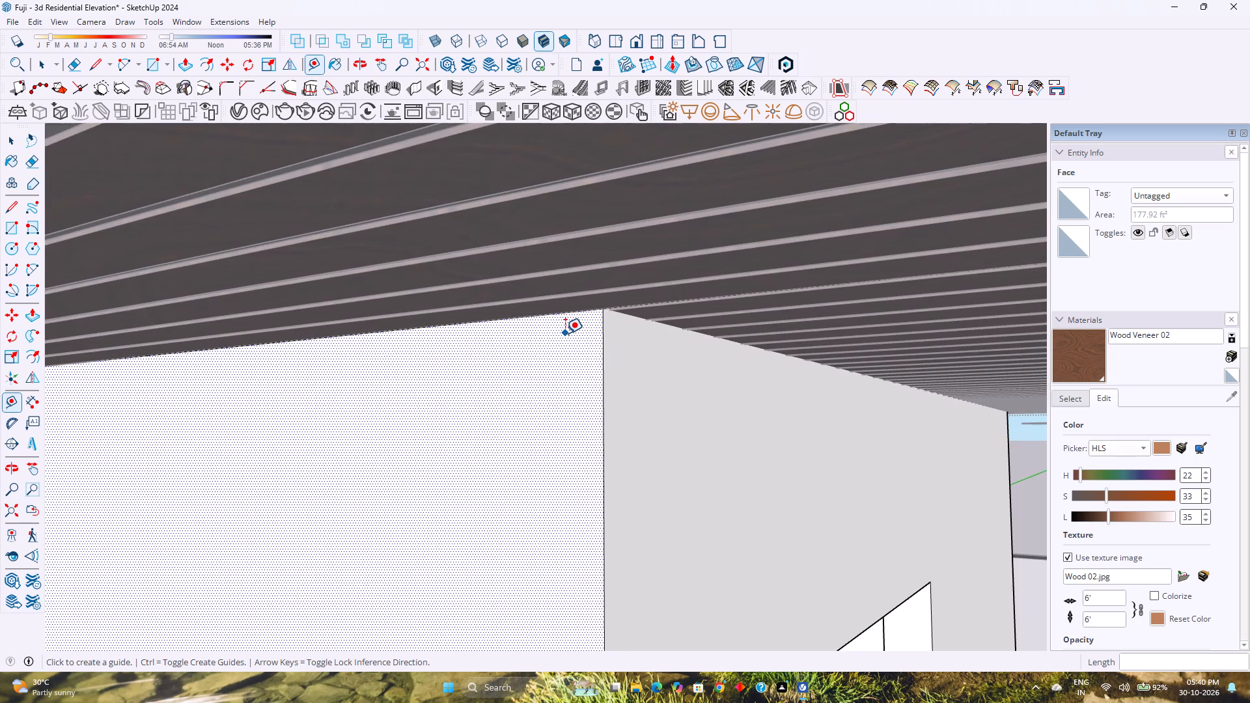
scroll(565, 333, "down", 14)
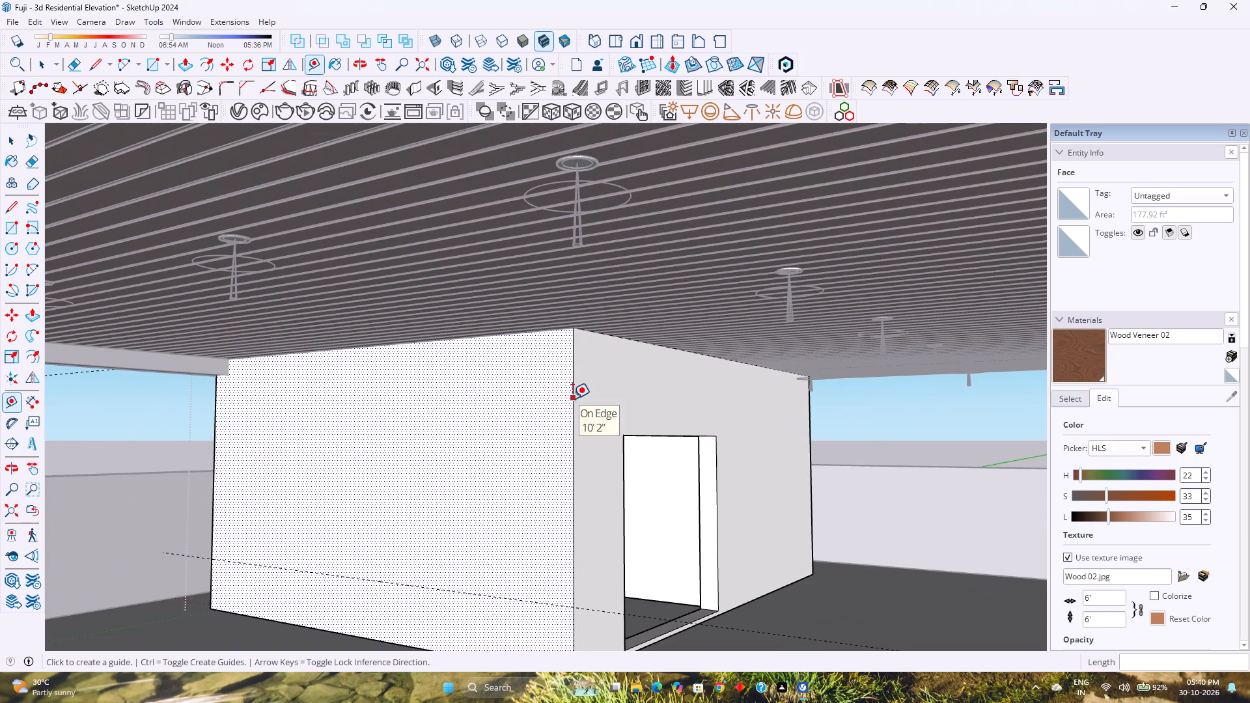
left_click(572, 398)
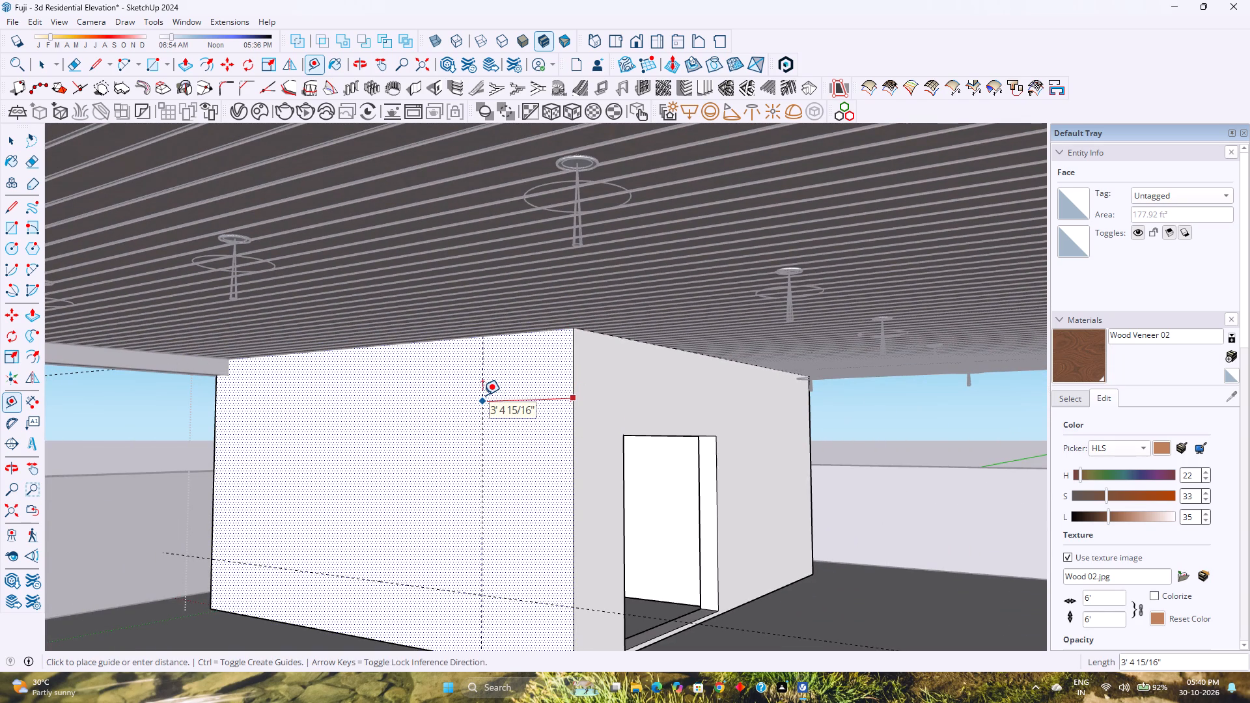
key("Right")
scroll(482, 395, "down", 4)
type("4'")
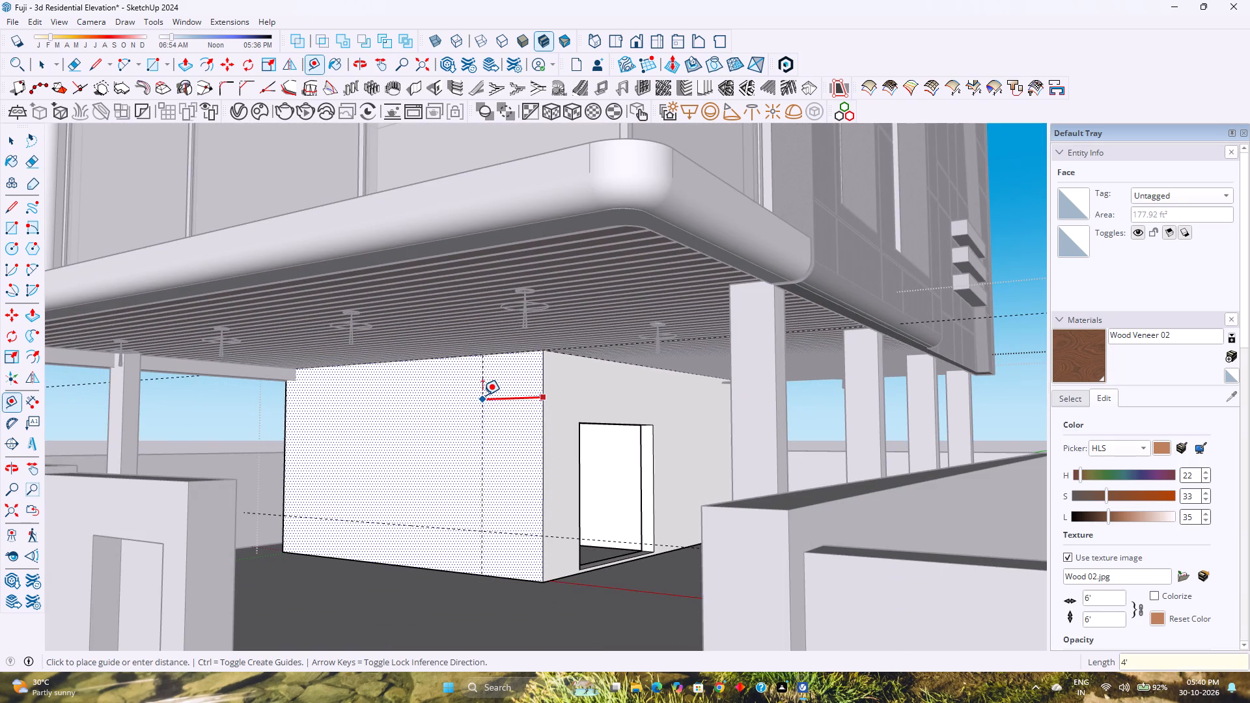
key("Return")
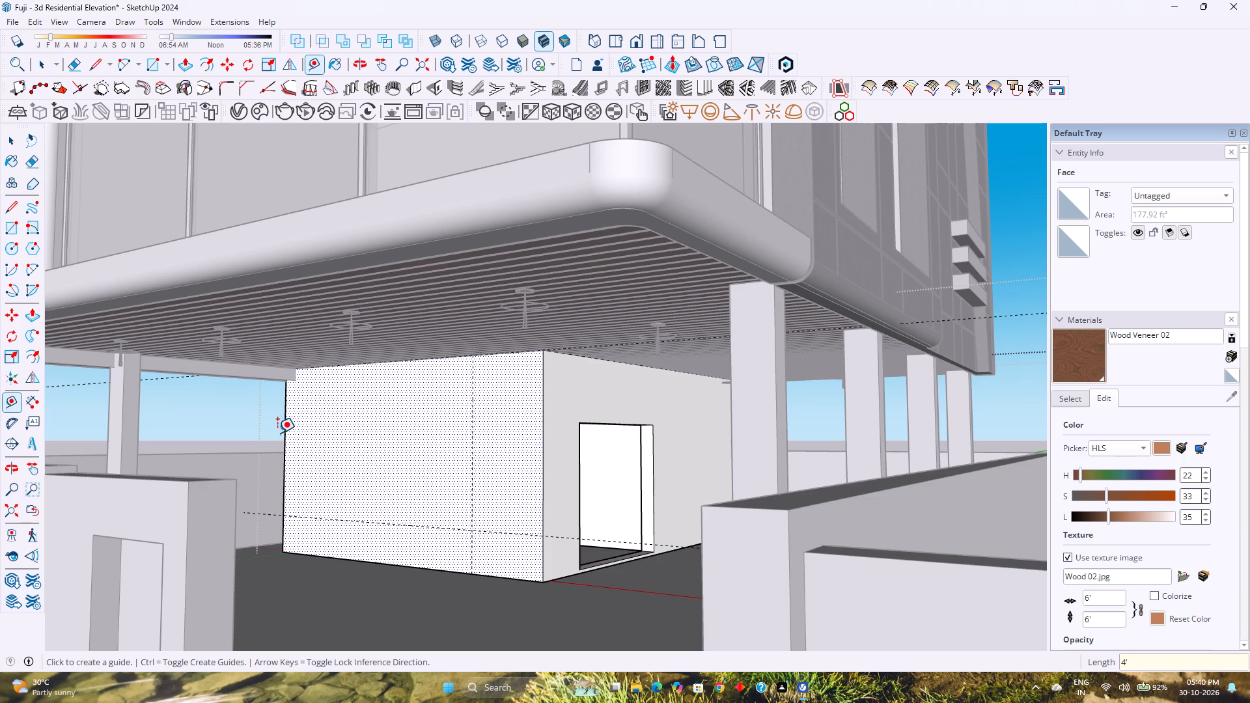
Place a second vertical guide 5'6" in from the front wall's opposite vertical edge.
left_click(284, 431)
type("5'6\"")
key("Return")
key("space")
Leave the room group and hide the slatted ceiling group with its lights under the first-floor slab.
scroll(372, 456, "up", 2)
middle_click_drag(372, 456, 391, 423)
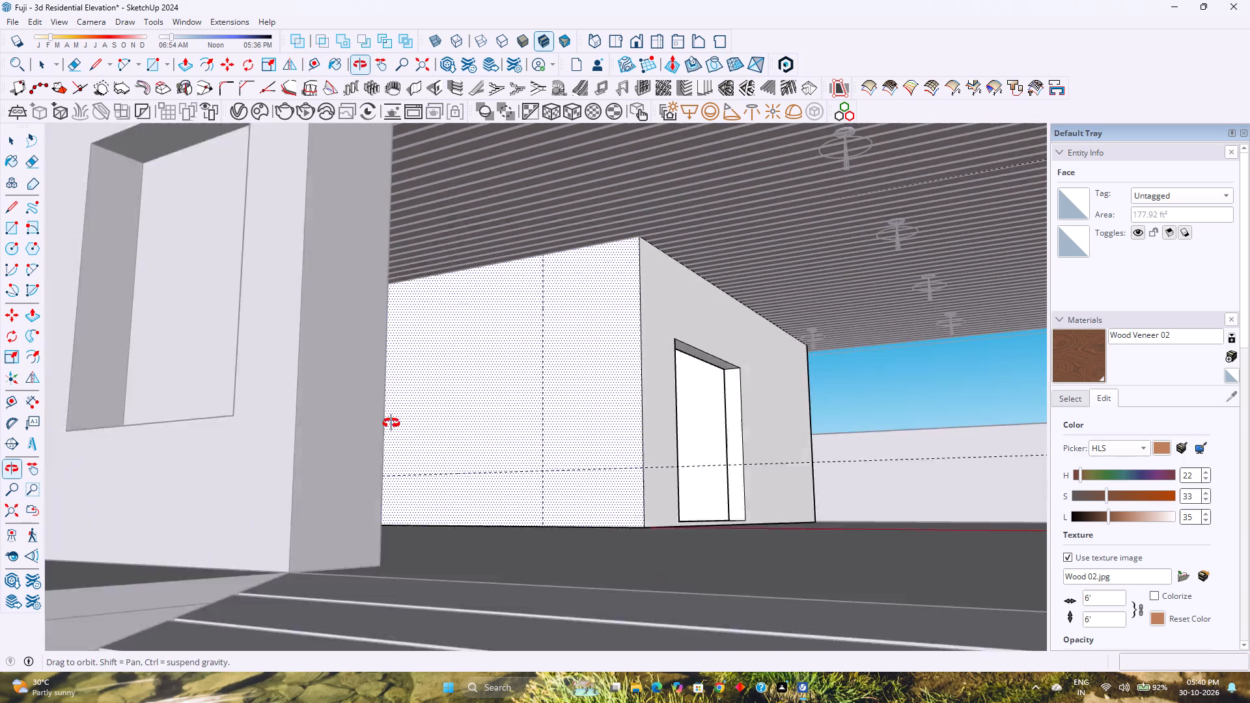
middle_click_drag(391, 423, 355, 454)
middle_click(355, 454)
scroll(362, 453, "down", 4)
key("Escape")
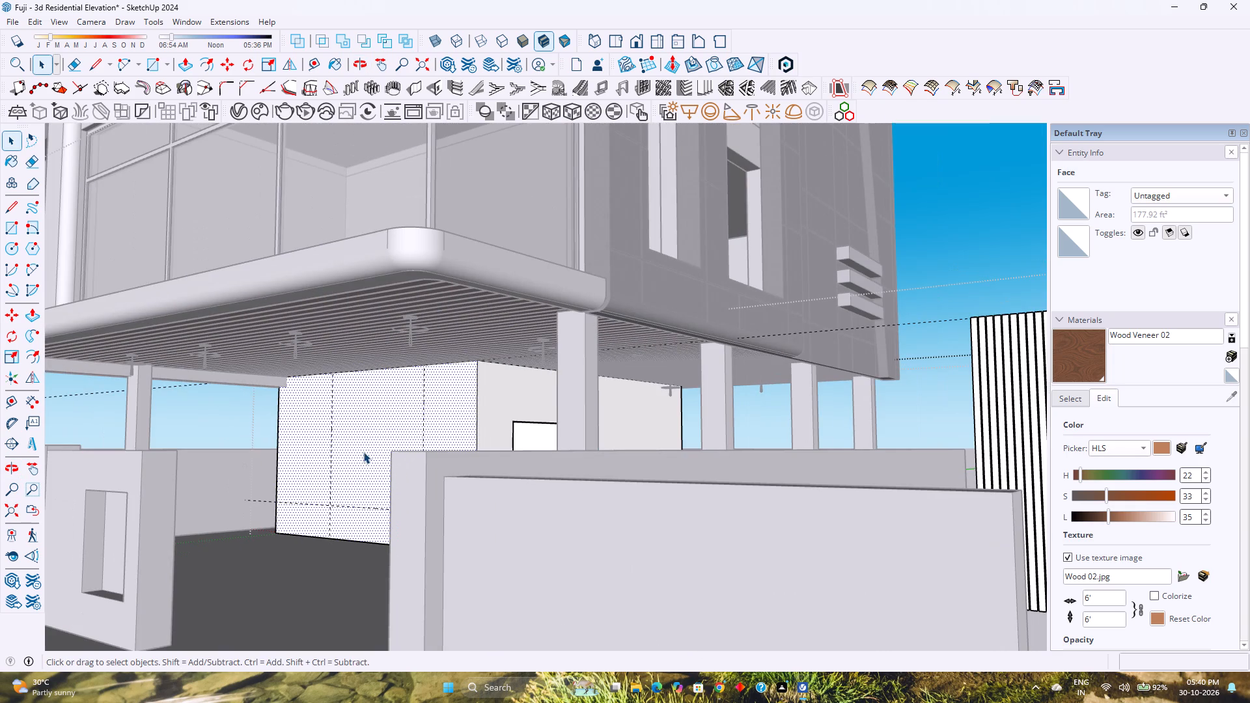
key("Escape")
left_click(457, 337)
right_click(457, 337)
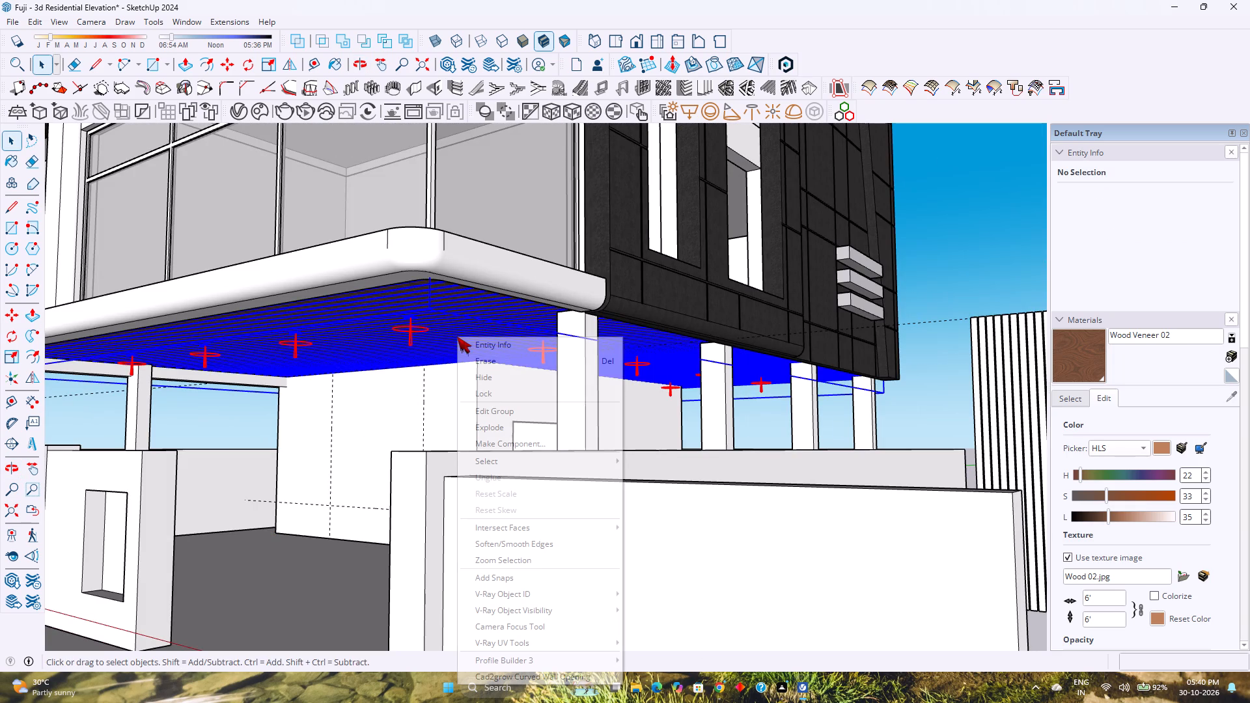
left_click(490, 379)
Examine the junction between the top of the ground-floor room's walls and the underside of the slab.
scroll(422, 409, "up", 2)
middle_click_drag(422, 409, 426, 413)
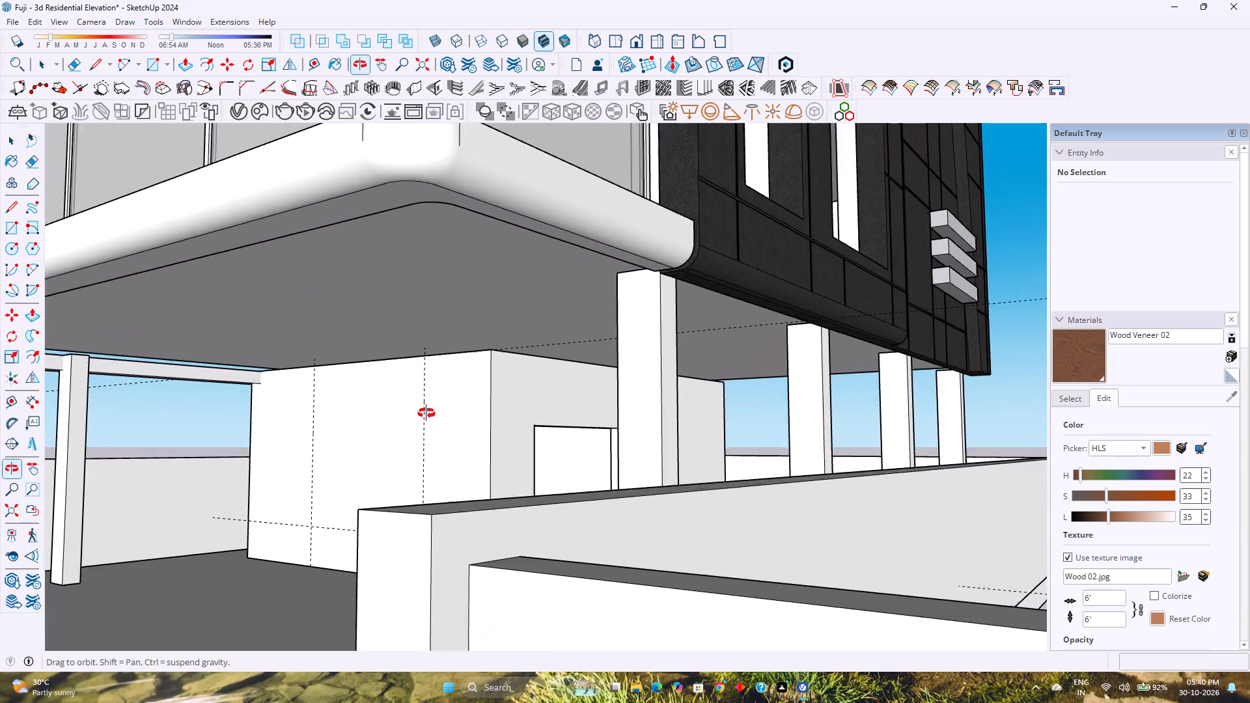
middle_click_drag(426, 413, 456, 426)
scroll(520, 417, "up", 9)
middle_click_drag(626, 391, 629, 399)
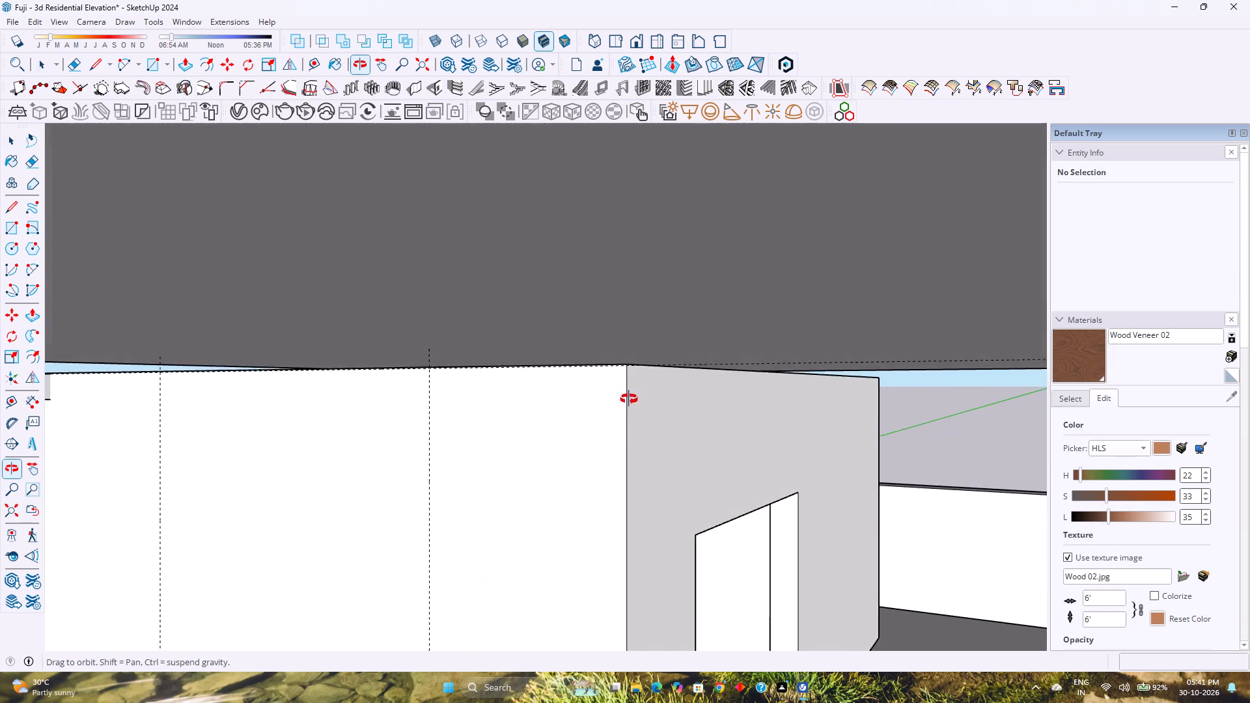
middle_click_drag(629, 399, 626, 409)
middle_click(626, 409)
scroll(637, 381, "up", 6)
middle_click_drag(637, 375, 628, 393)
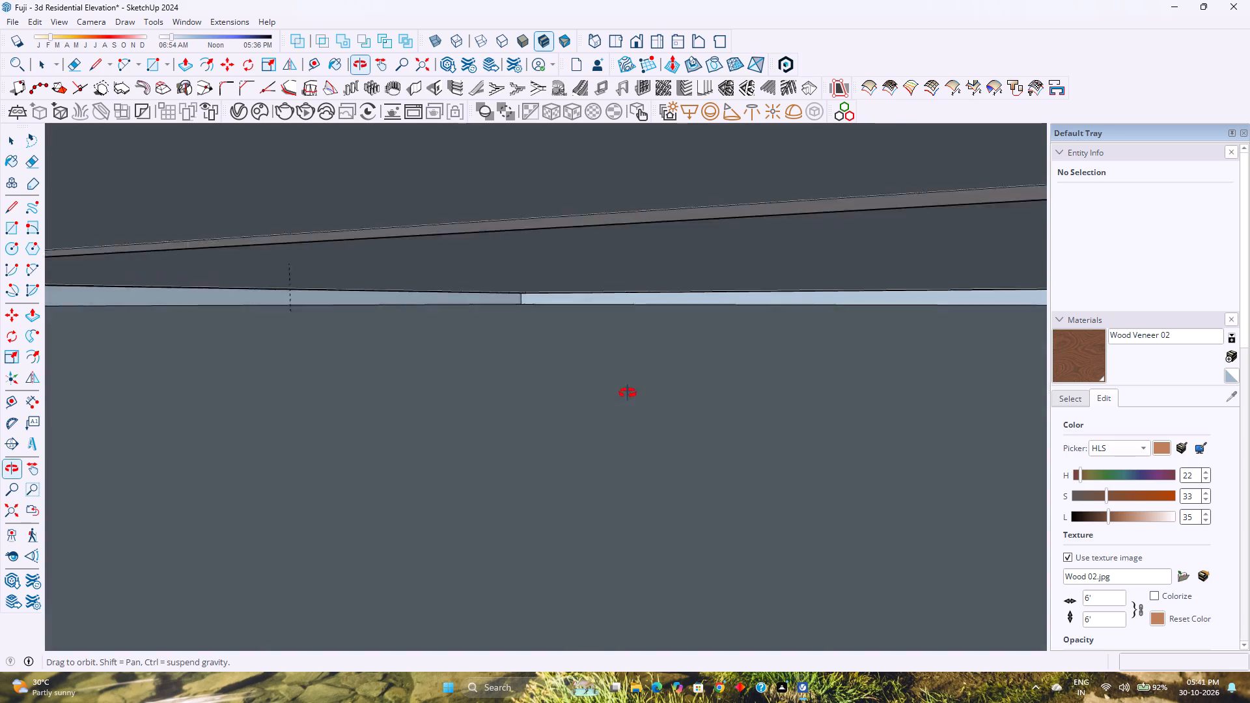
middle_click_drag(628, 393, 626, 374)
middle_click(626, 374)
scroll(619, 368, "down", 3)
middle_click_drag(568, 389, 562, 379)
scroll(576, 378, "down", 3)
middle_click_drag(528, 413, 512, 401)
scroll(512, 398, "down", 4)
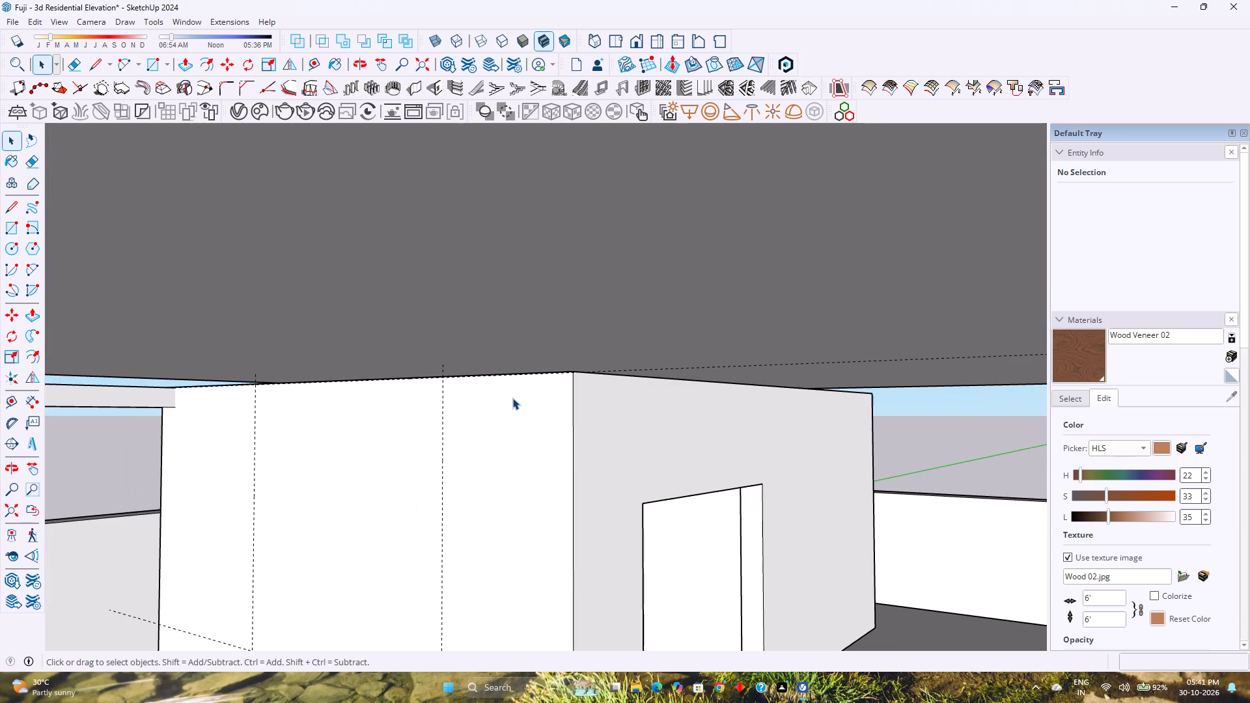
Push the top face of the ground-floor room's walls down 1/4" to the level of the horizontal guide running from its corner.
scroll(582, 398, "up", 2)
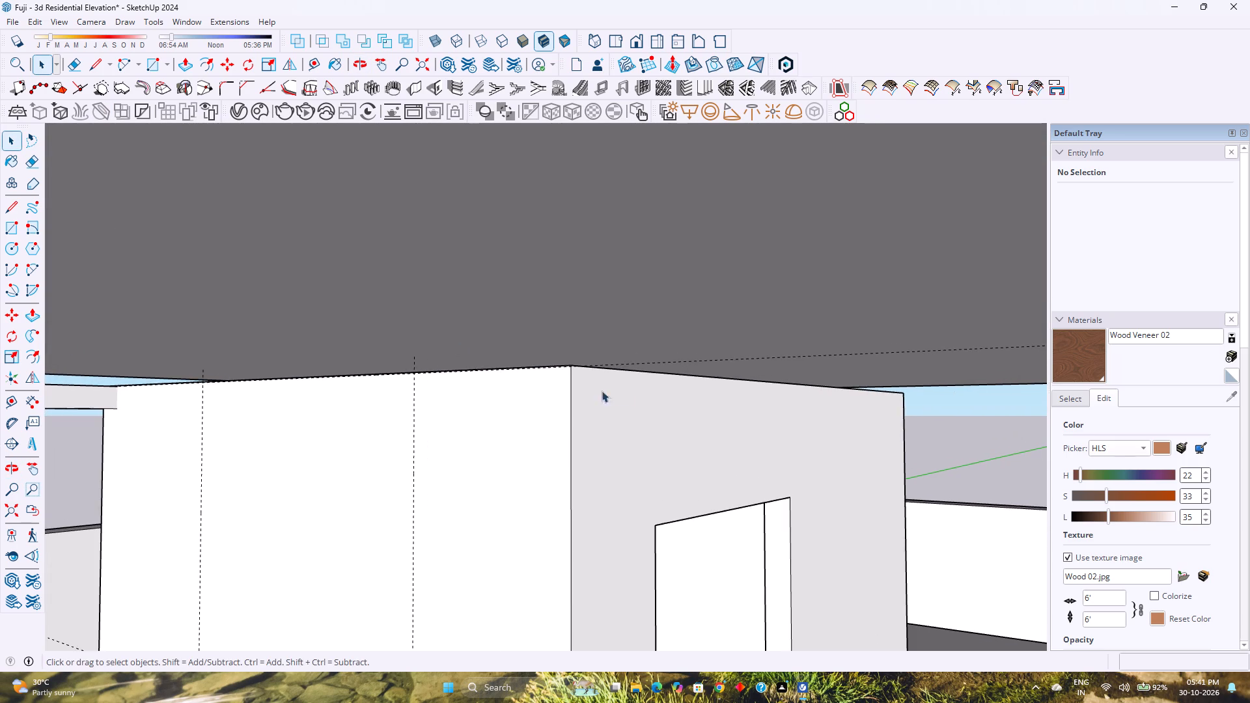
middle_click_drag(621, 391, 498, 361)
scroll(636, 410, "up", 3)
middle_click_drag(637, 410, 413, 447)
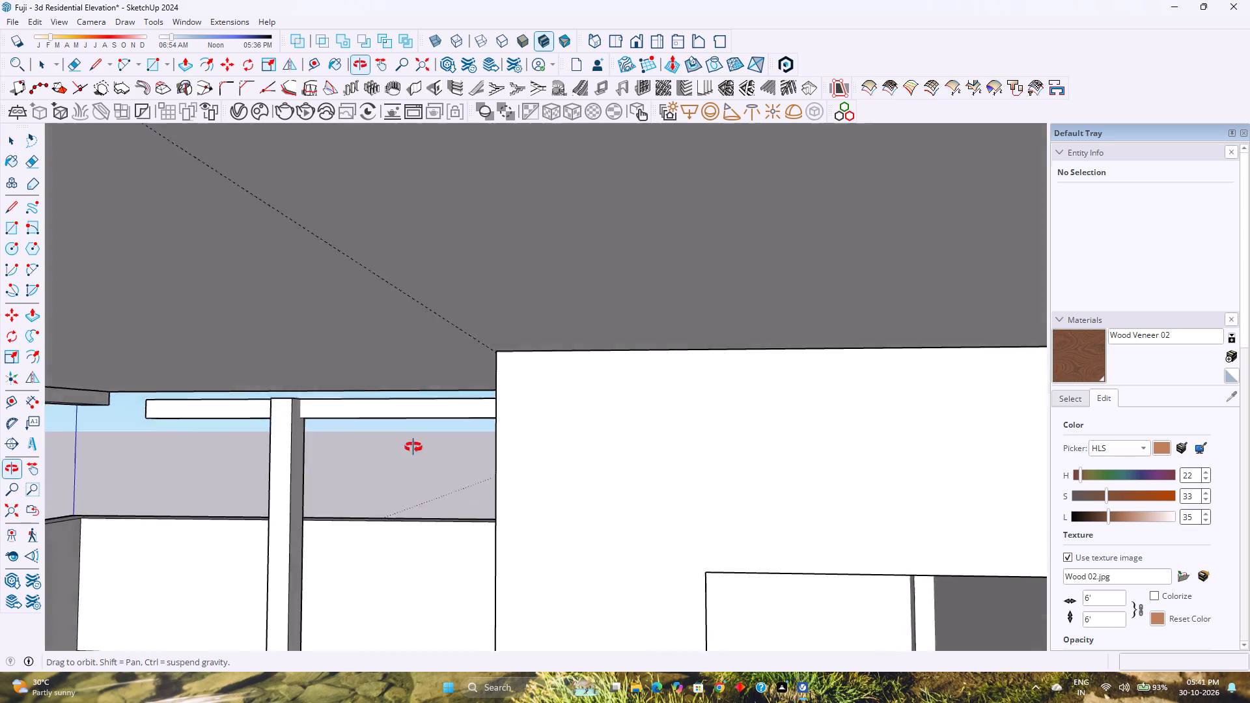
middle_click_drag(413, 447, 418, 439)
middle_click(418, 439)
scroll(544, 417, "up", 7)
middle_click_drag(542, 397, 538, 417)
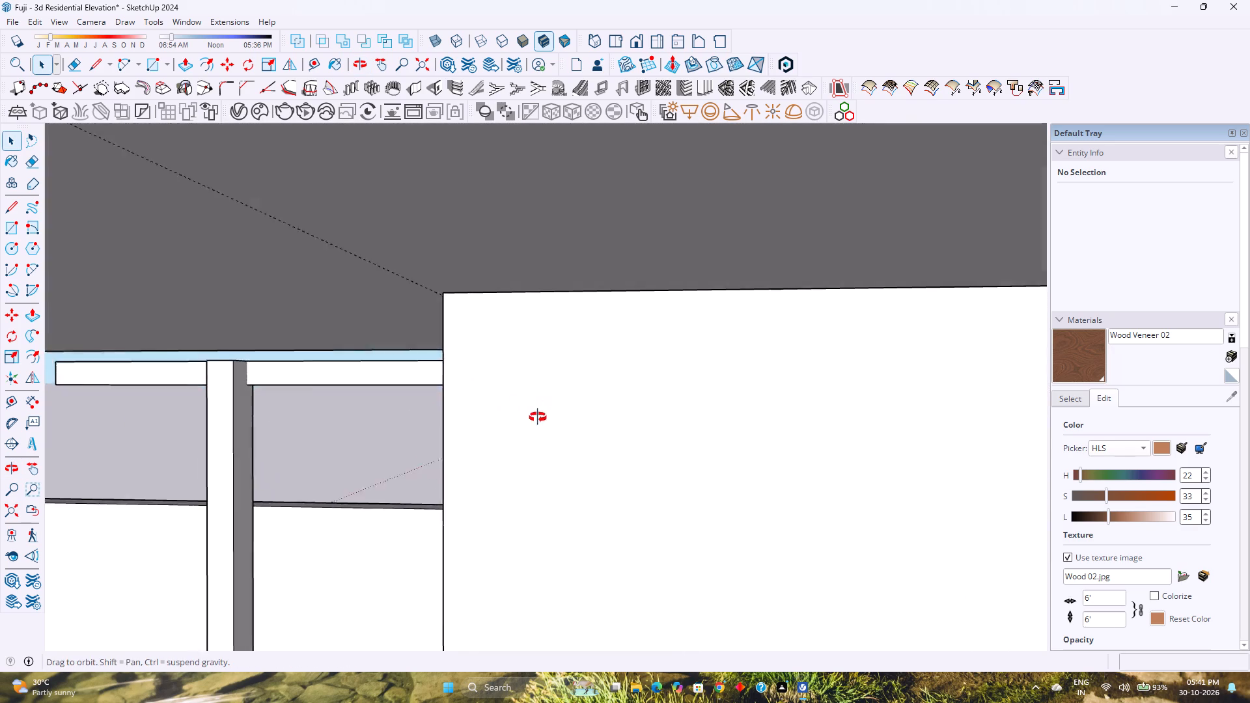
middle_click_drag(538, 417, 528, 460)
middle_click(528, 460)
scroll(522, 409, "up", 4)
middle_click_drag(522, 415, 525, 447)
middle_click(525, 447)
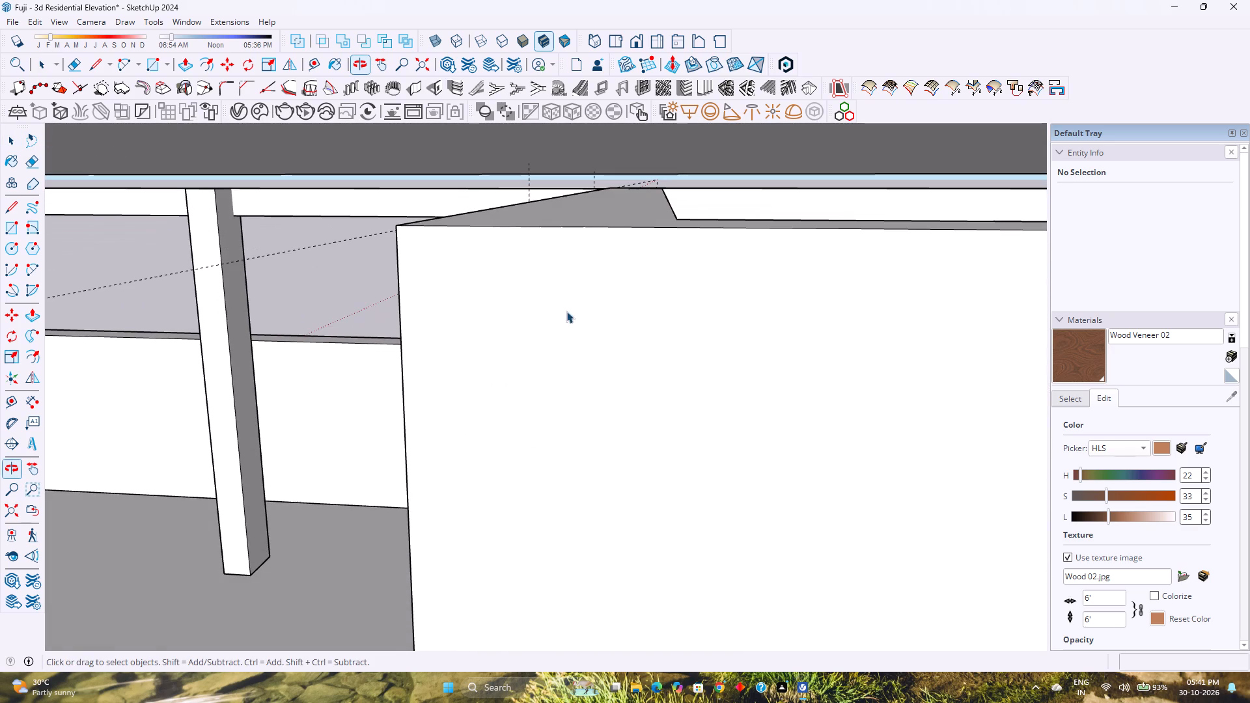
left_click(589, 212)
left_click(589, 212)
left_click(589, 215)
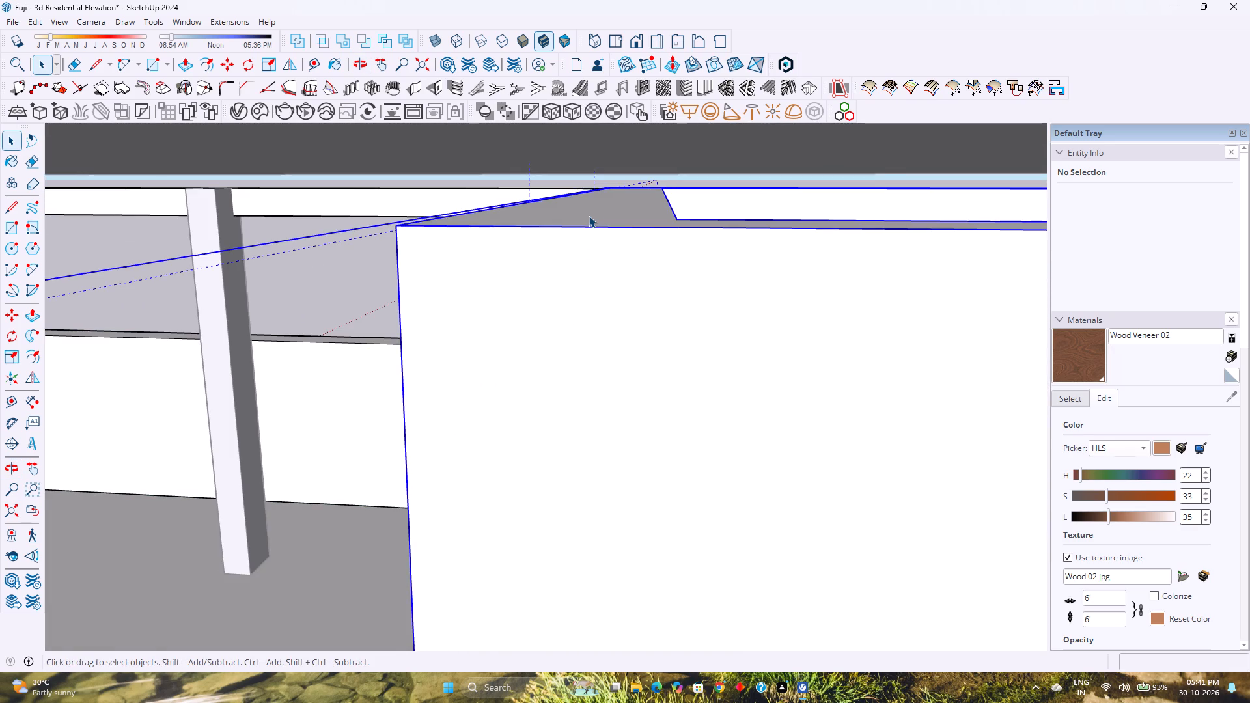
left_click(589, 215)
left_click(589, 215)
left_click(602, 214)
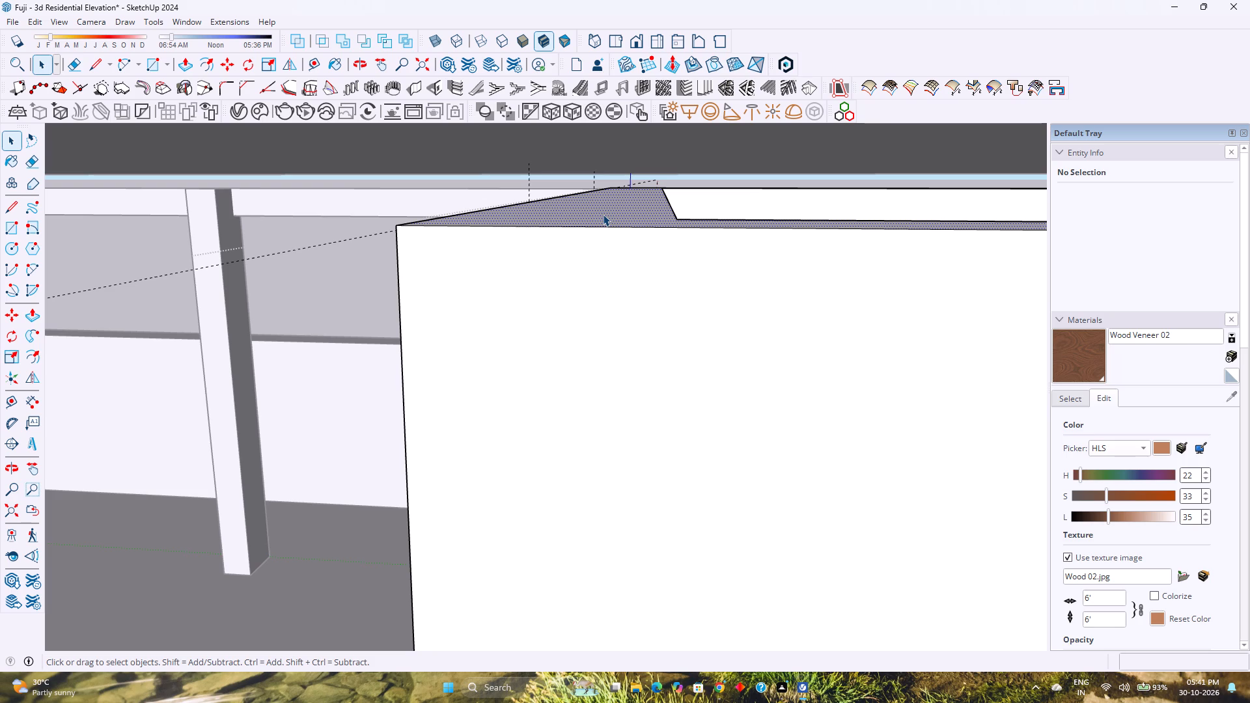
key("p")
left_click(603, 214)
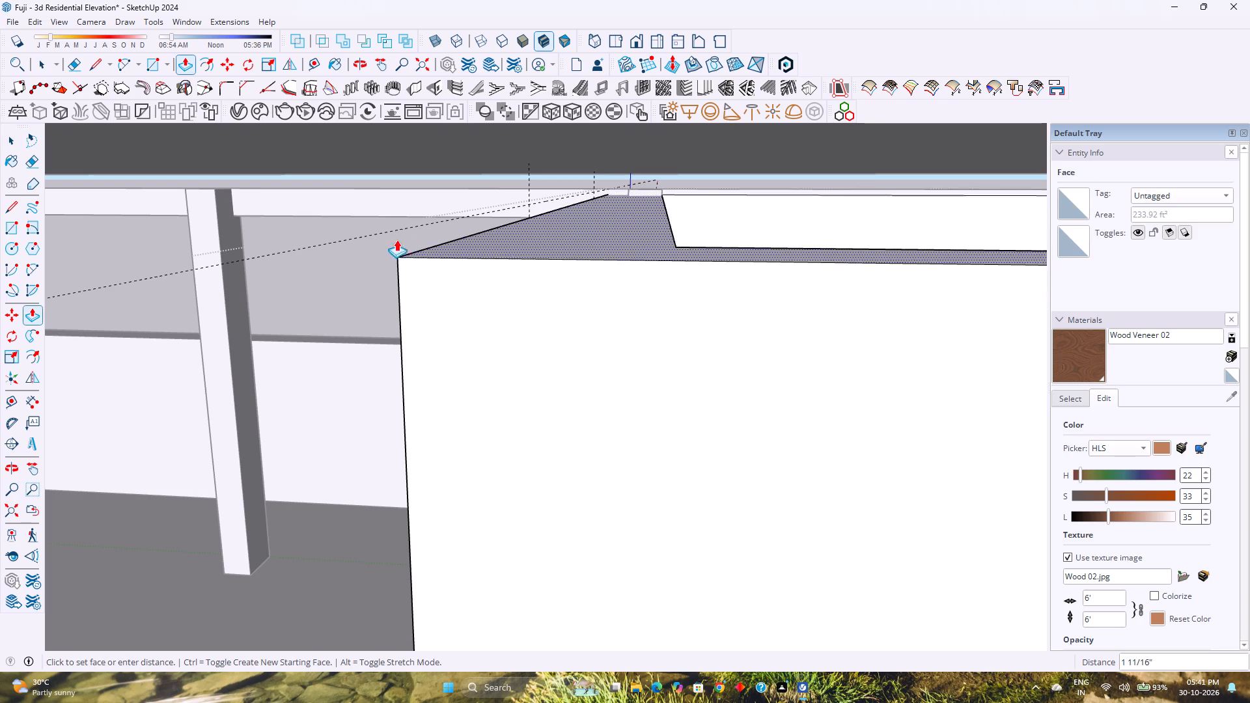
left_click(354, 239)
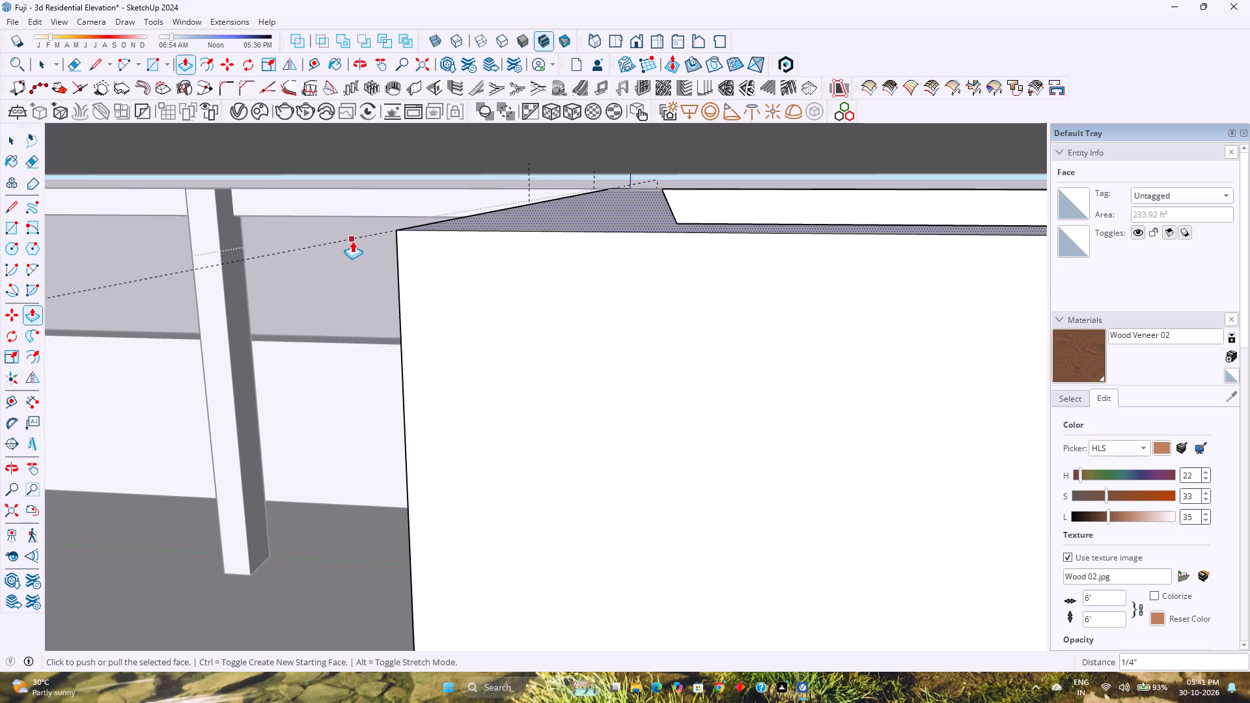
key("space")
key("Escape")
Inspect the ground-floor room's walls and the slab above them from several angles.
scroll(356, 252, "down", 1)
middle_click_drag(361, 255, 391, 257)
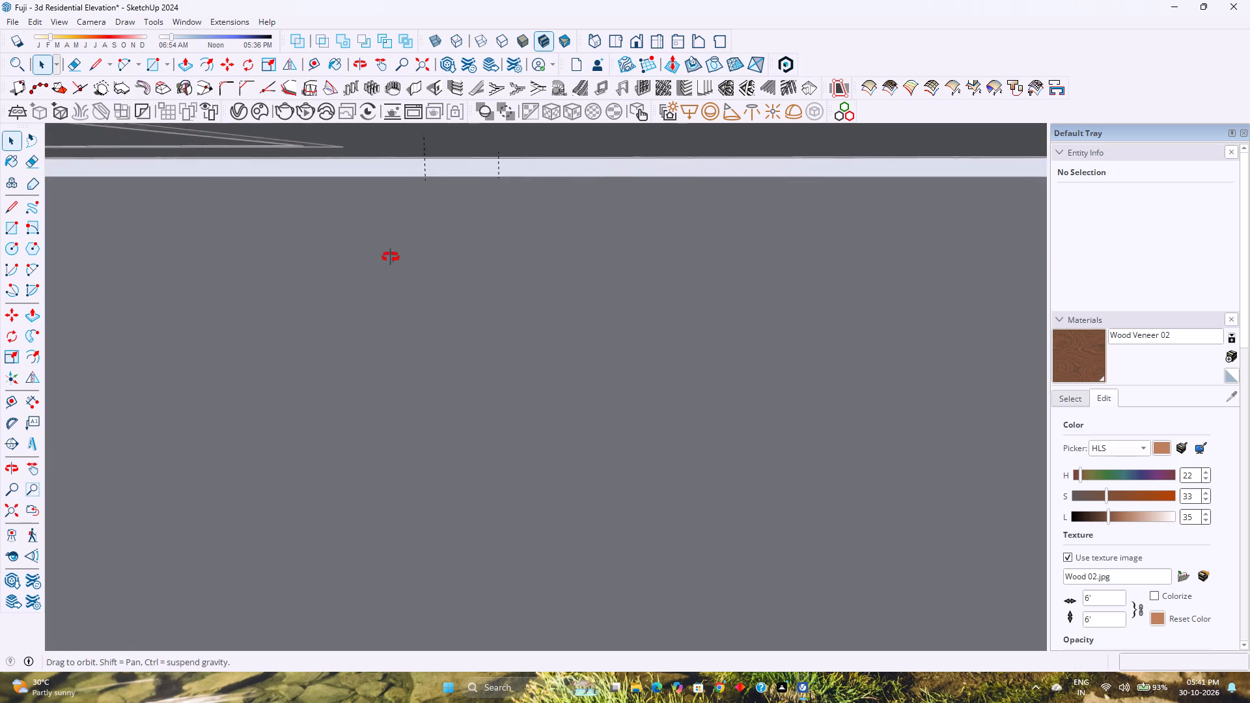
middle_click_drag(391, 257, 546, 191)
middle_click(546, 191)
scroll(508, 215, "down", 8)
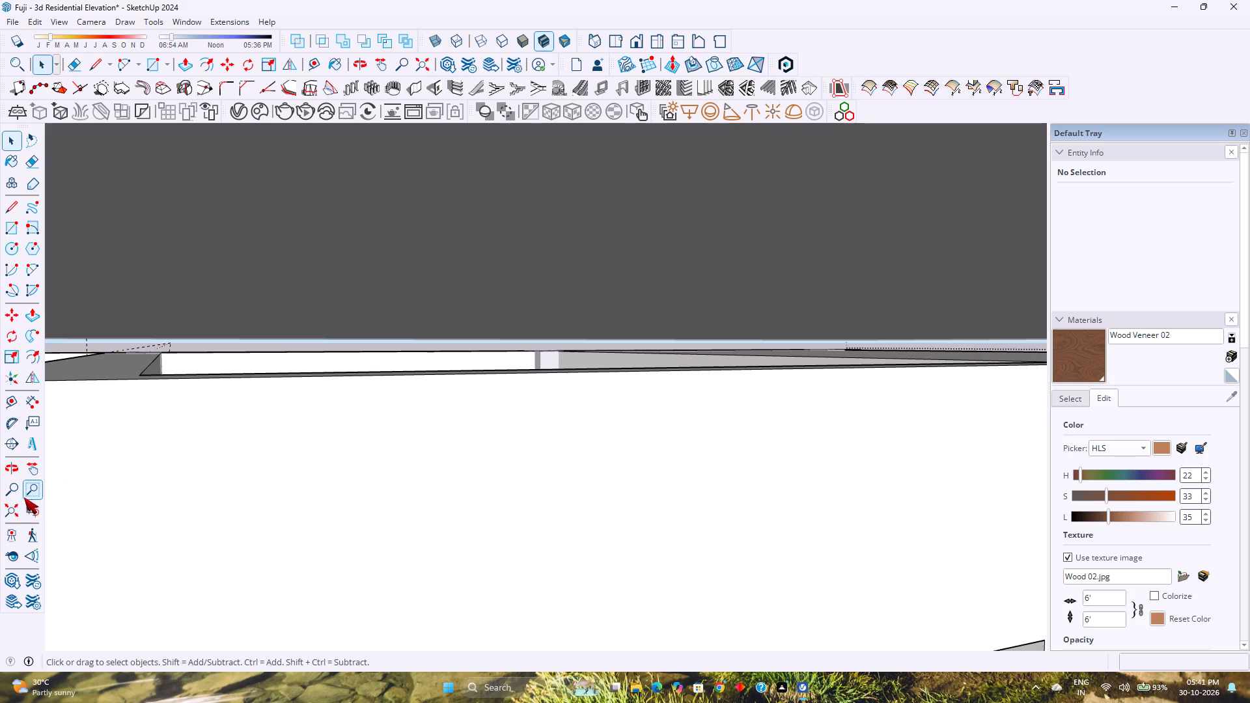
left_click(15, 518)
middle_click_drag(220, 437, 409, 375)
middle_click(410, 375)
scroll(558, 415, "up", 6)
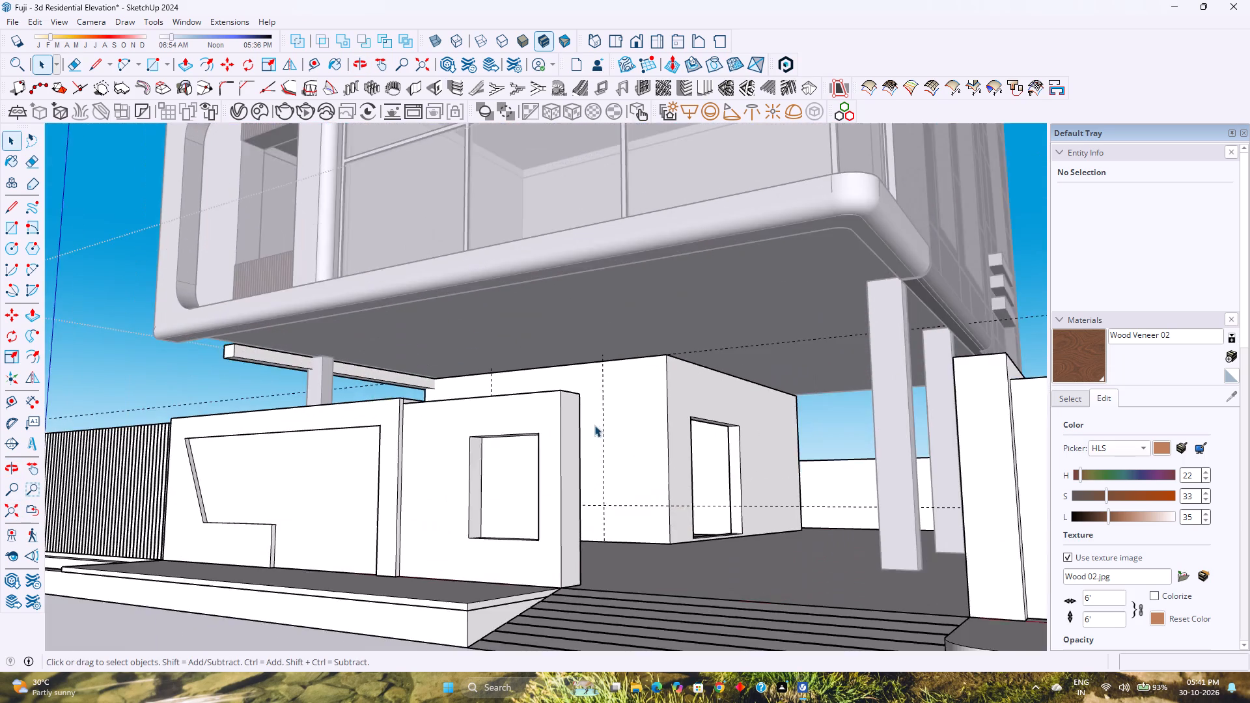
scroll(594, 425, "up", 7)
middle_click_drag(615, 416, 566, 426)
middle_click_drag(522, 468, 492, 495)
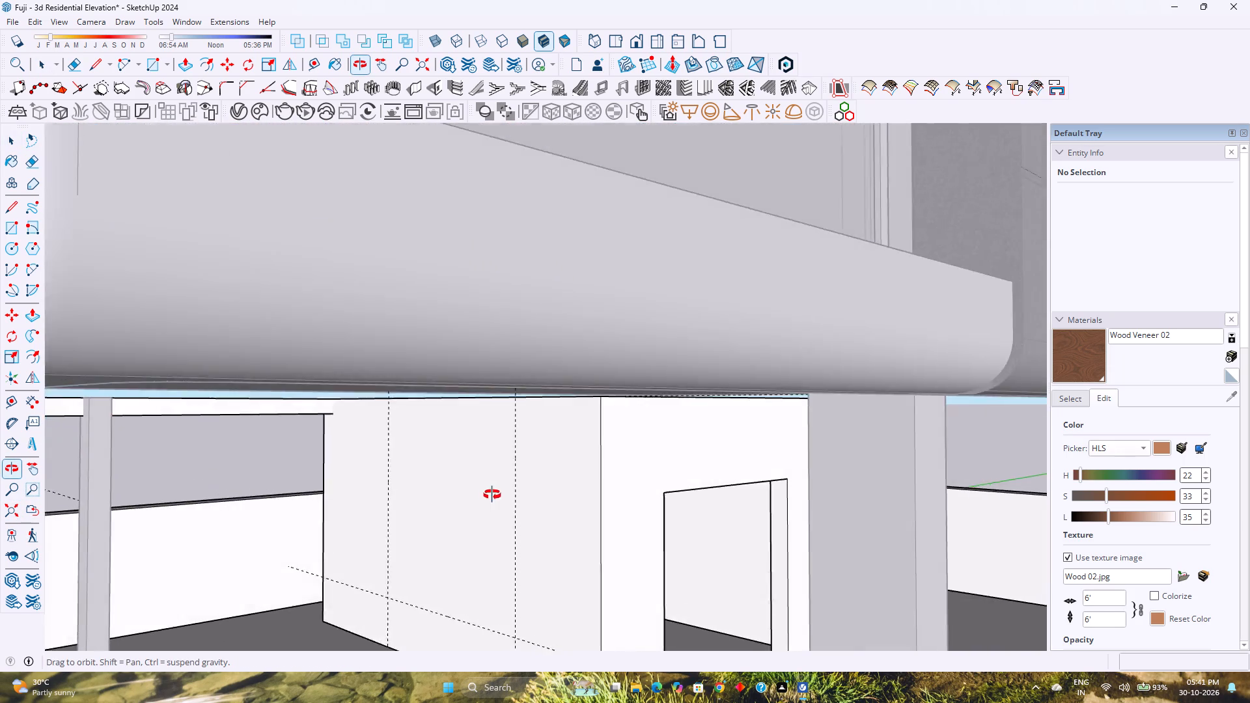
middle_click_drag(492, 495, 503, 471)
scroll(495, 527, "up", 5)
middle_click_drag(496, 526, 348, 545)
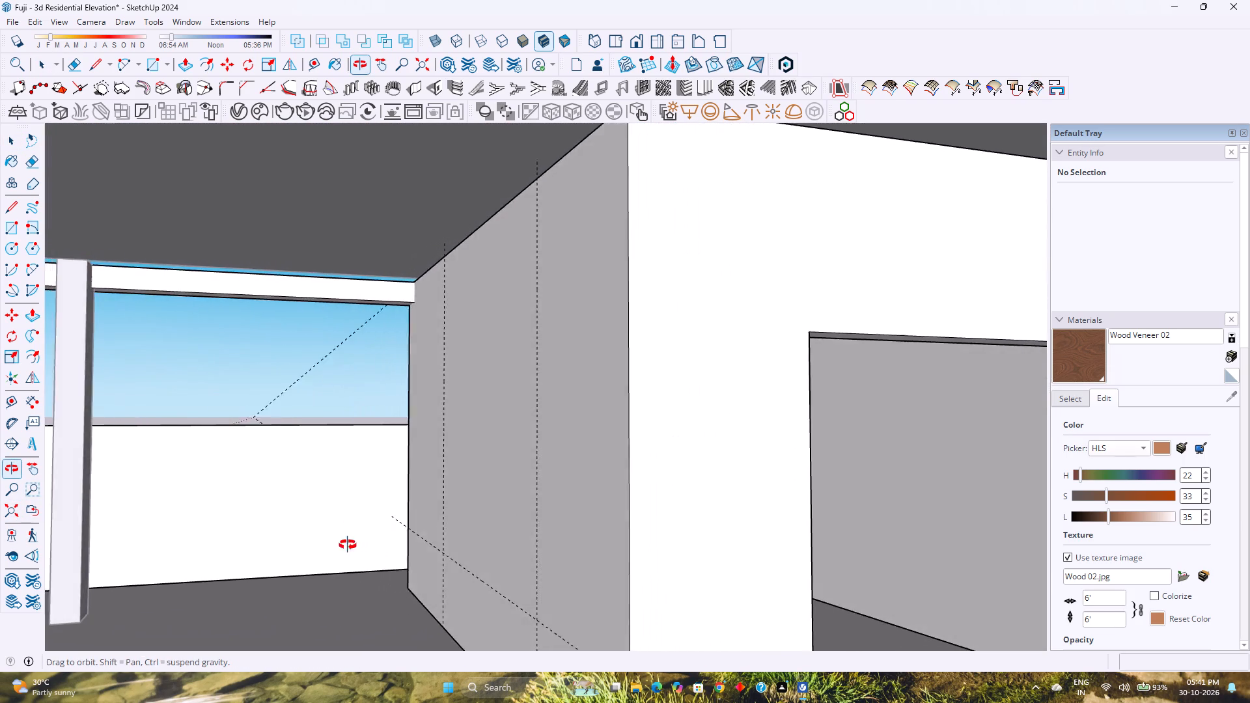
middle_click_drag(348, 545, 473, 522)
scroll(473, 514, "down", 3)
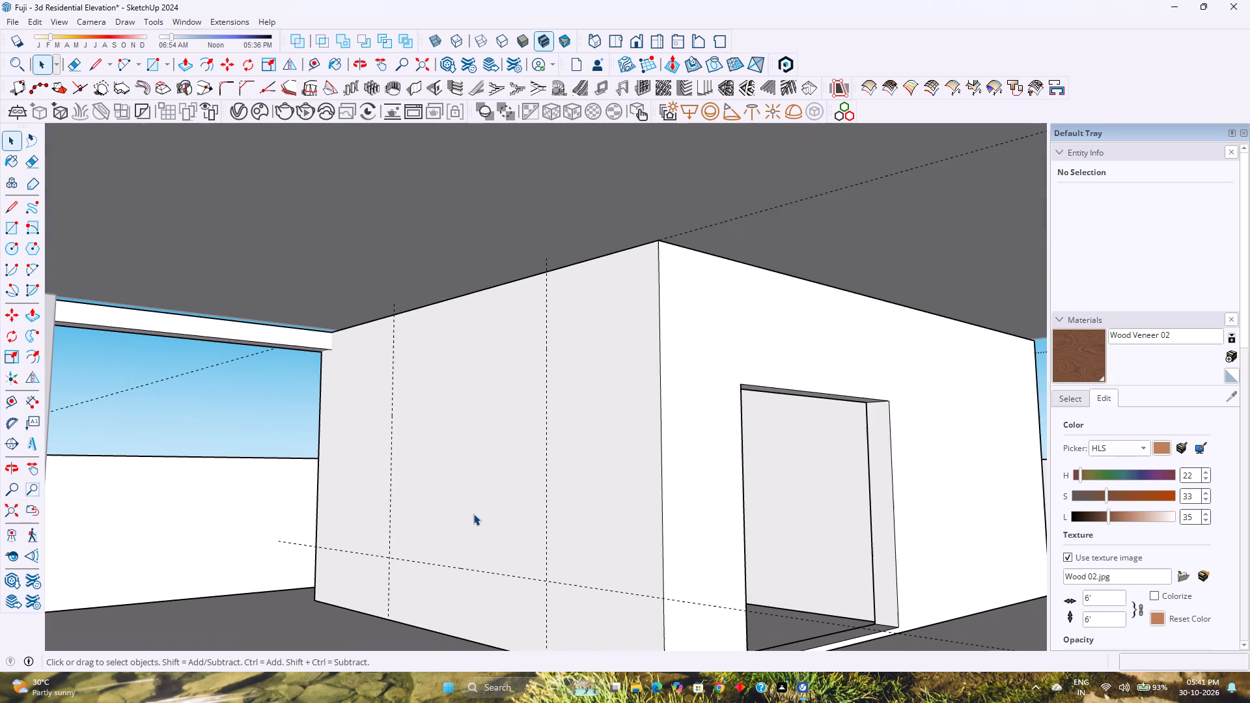
scroll(435, 352, "down", 3)
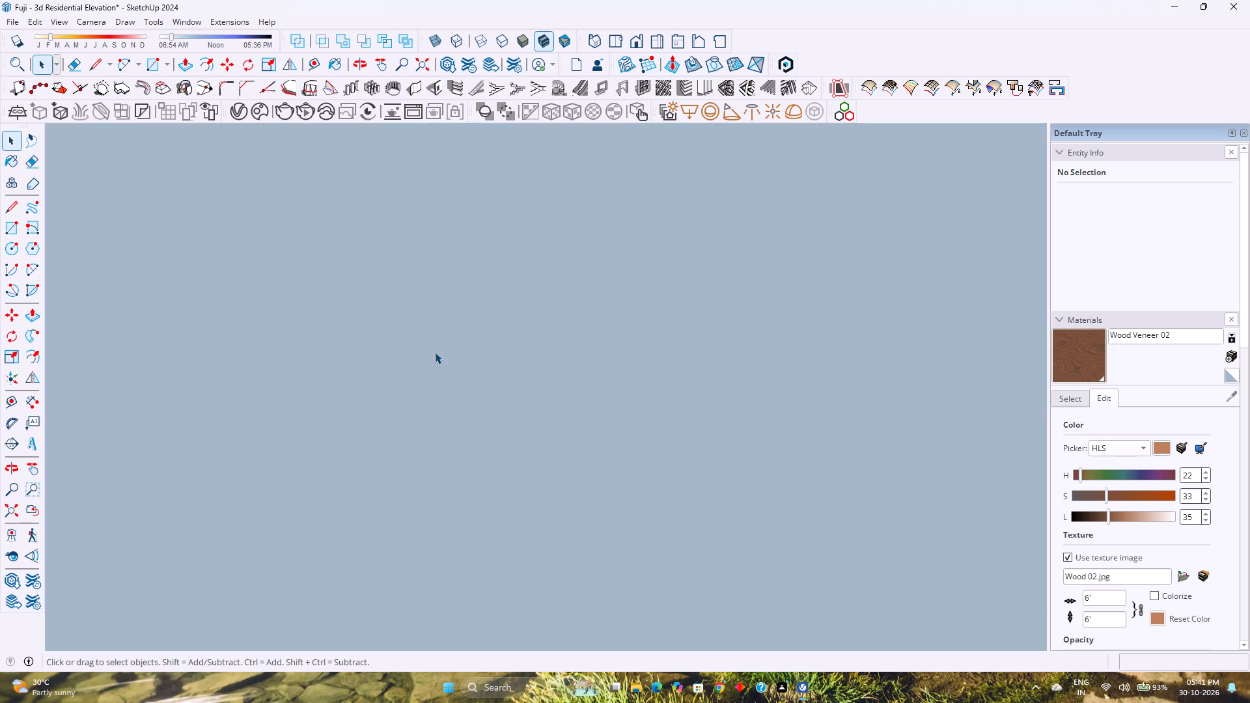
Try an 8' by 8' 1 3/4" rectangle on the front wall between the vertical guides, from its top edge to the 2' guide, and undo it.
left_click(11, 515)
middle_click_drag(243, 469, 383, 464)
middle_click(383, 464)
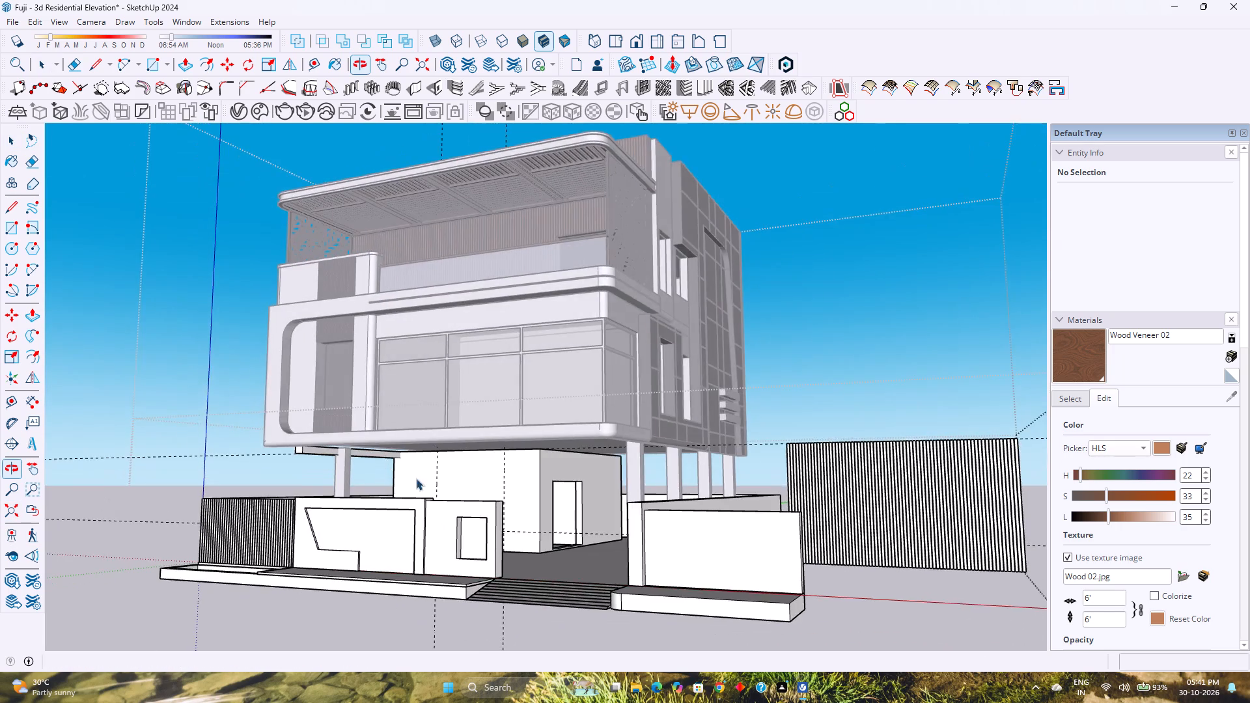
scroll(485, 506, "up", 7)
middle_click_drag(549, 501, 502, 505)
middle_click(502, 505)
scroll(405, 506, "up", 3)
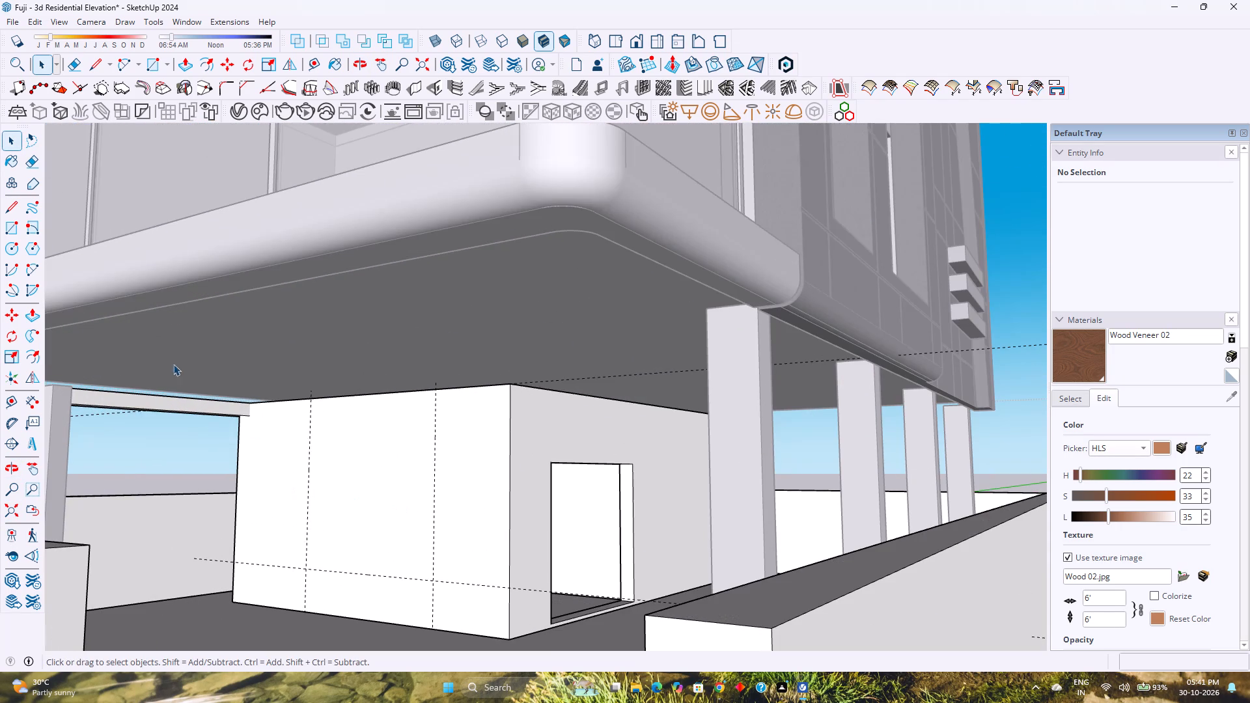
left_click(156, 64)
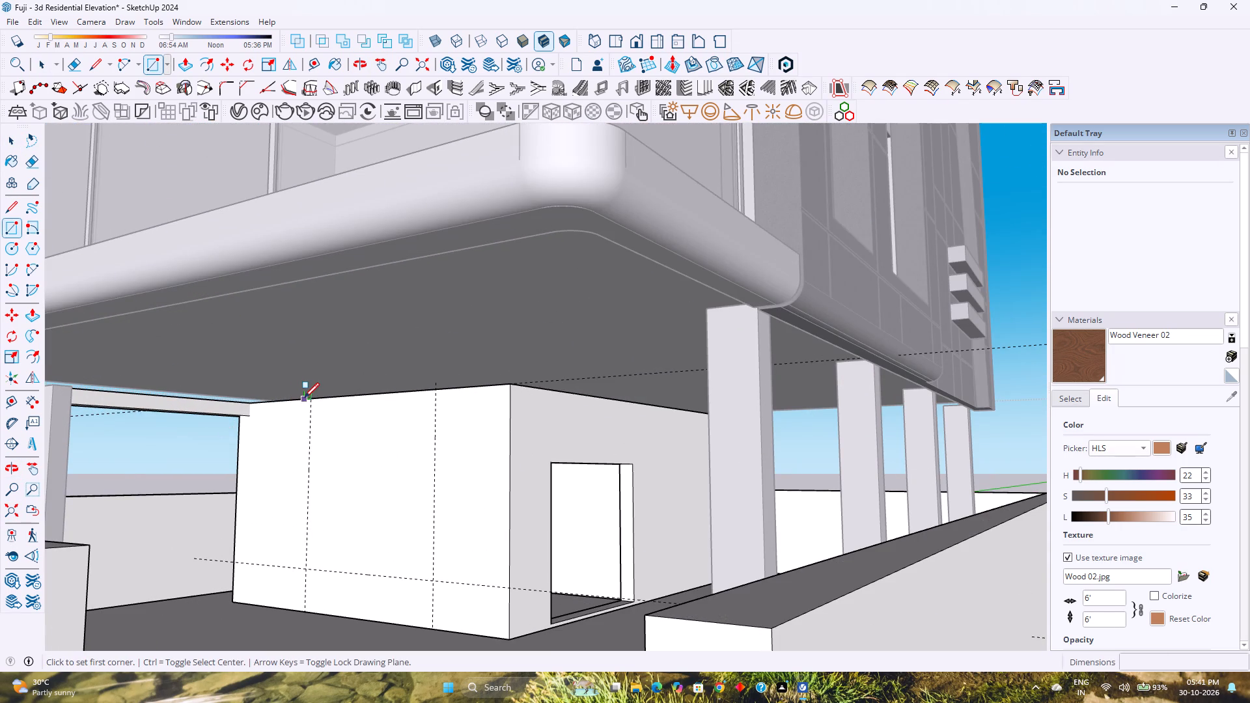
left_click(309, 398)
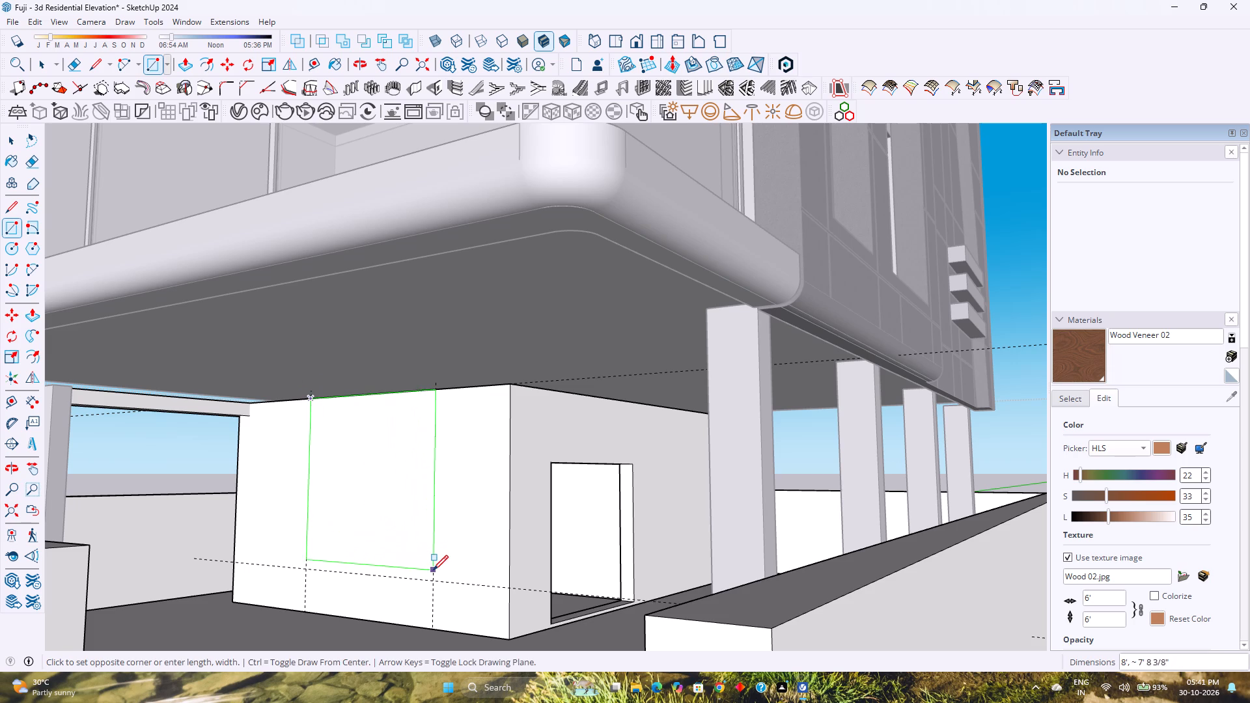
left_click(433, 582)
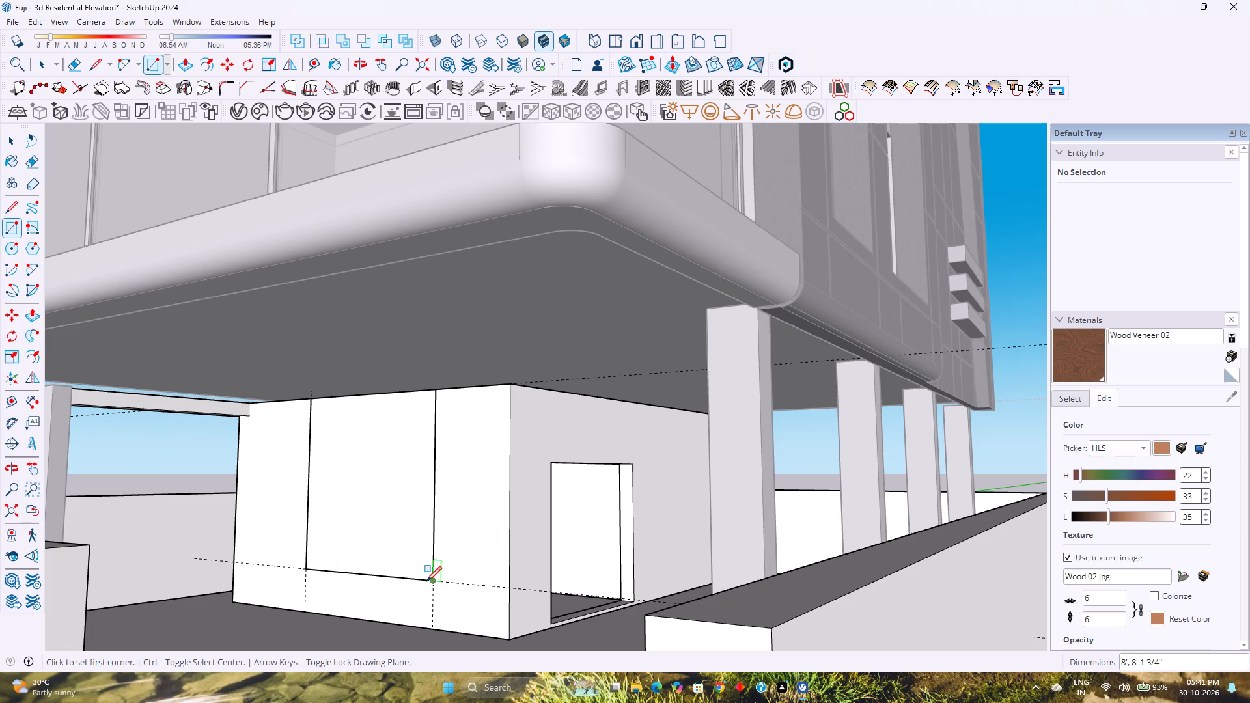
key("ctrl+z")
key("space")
Draw an 8' by 8' rectangle on the ground-floor room's front wall between the vertical guides, from its top edge to the 2' guide.
left_click(414, 555)
double_click(412, 554)
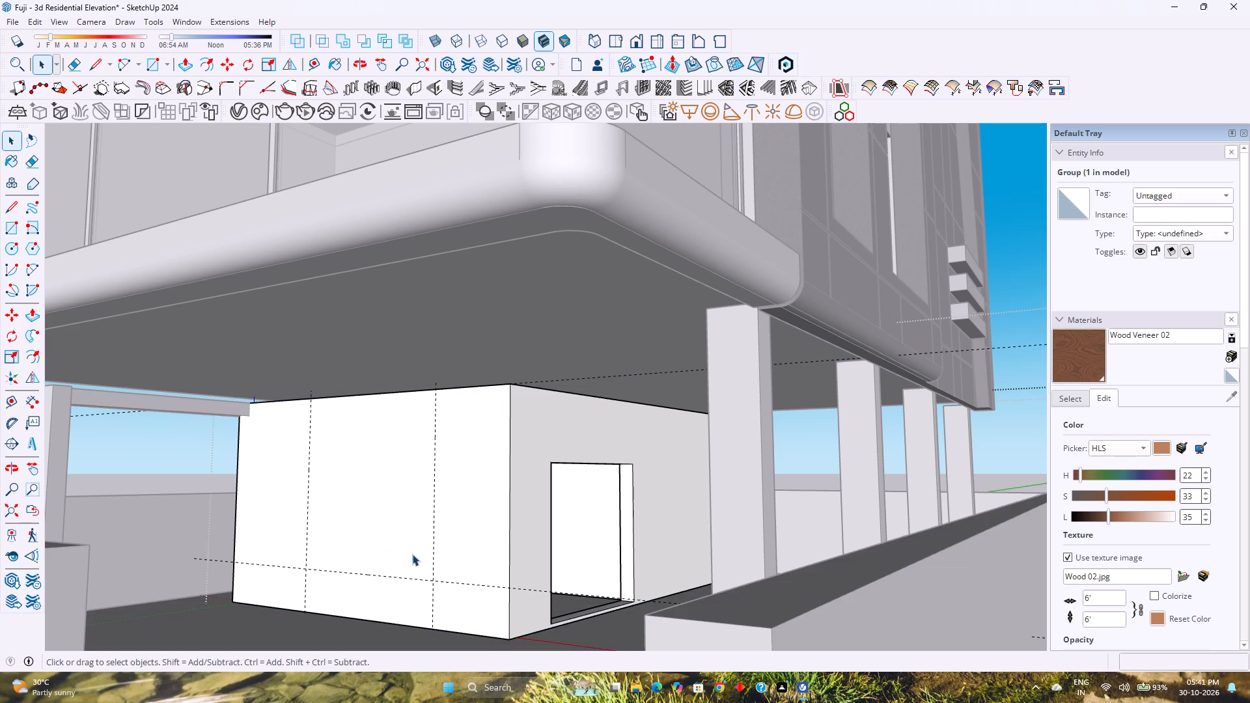
scroll(410, 551, "down", 4)
middle_click_drag(411, 551, 443, 545)
middle_click(443, 545)
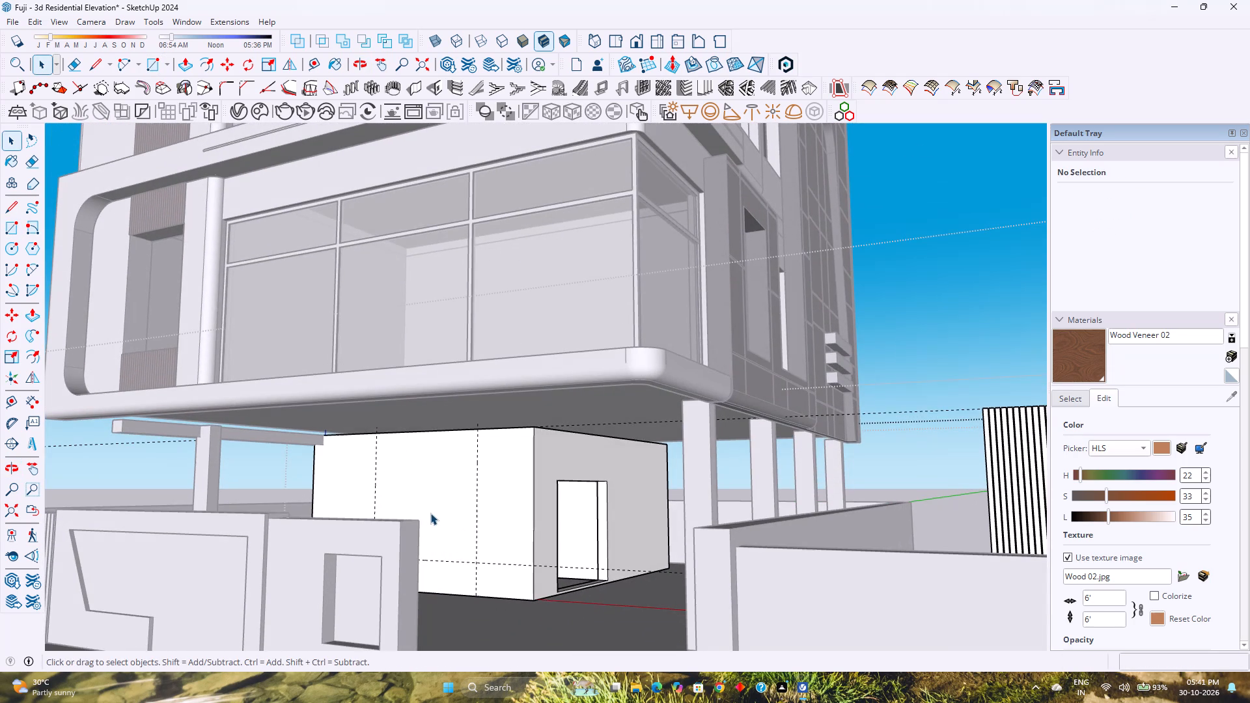
left_click(430, 513)
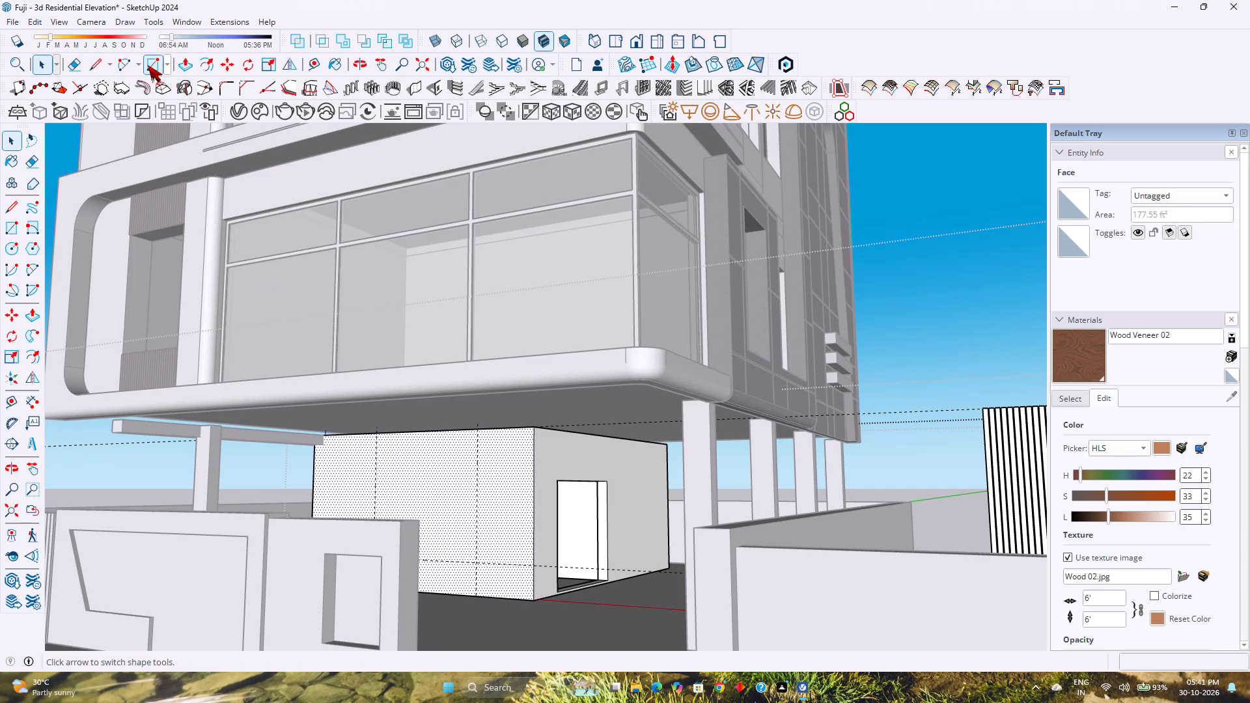
left_click(148, 65)
scroll(493, 484, "up", 2)
middle_click_drag(480, 493, 470, 503)
middle_click(470, 503)
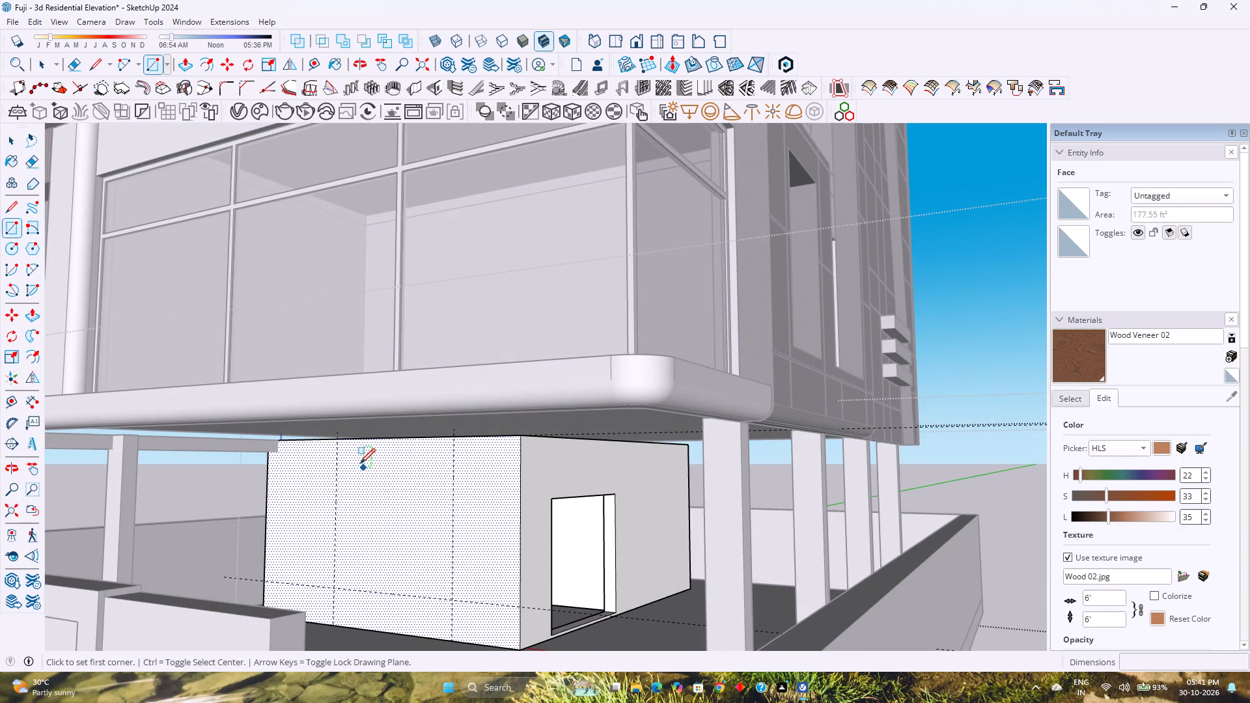
left_click(339, 439)
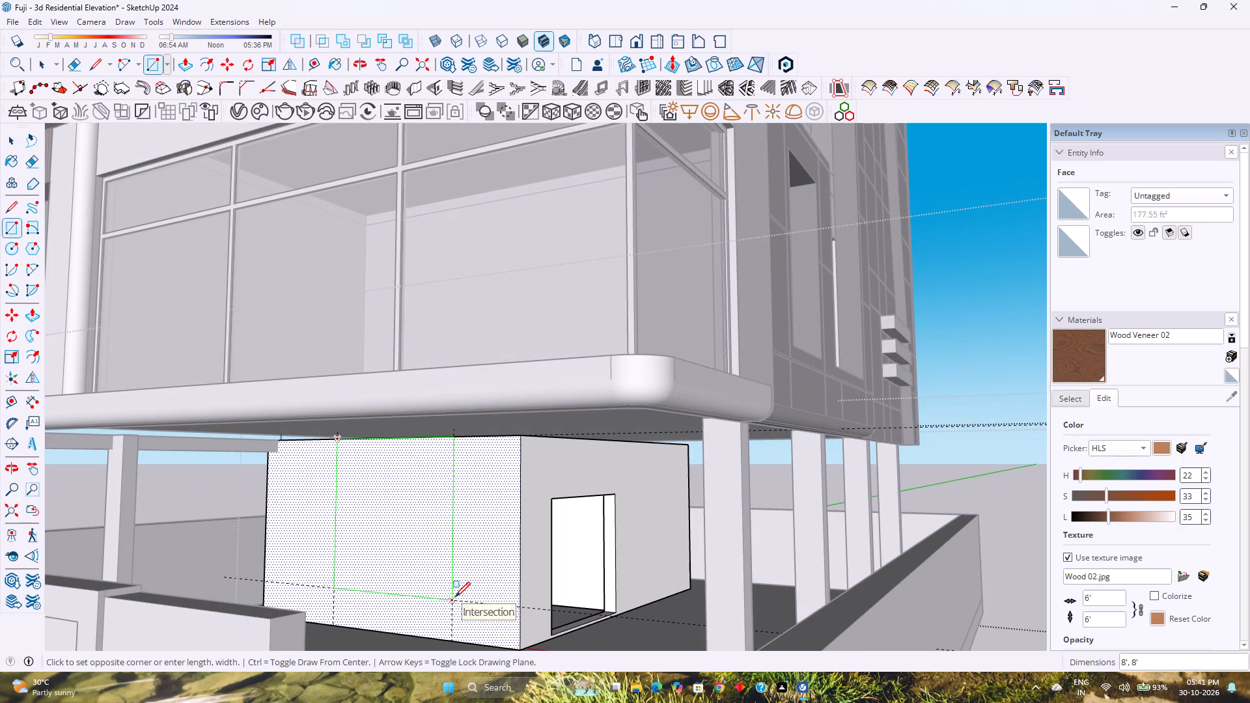
left_click(455, 597)
key("space")
Delete the spare striped louvre panel standing beside the house.
left_click(488, 559)
scroll(489, 558, "down", 5)
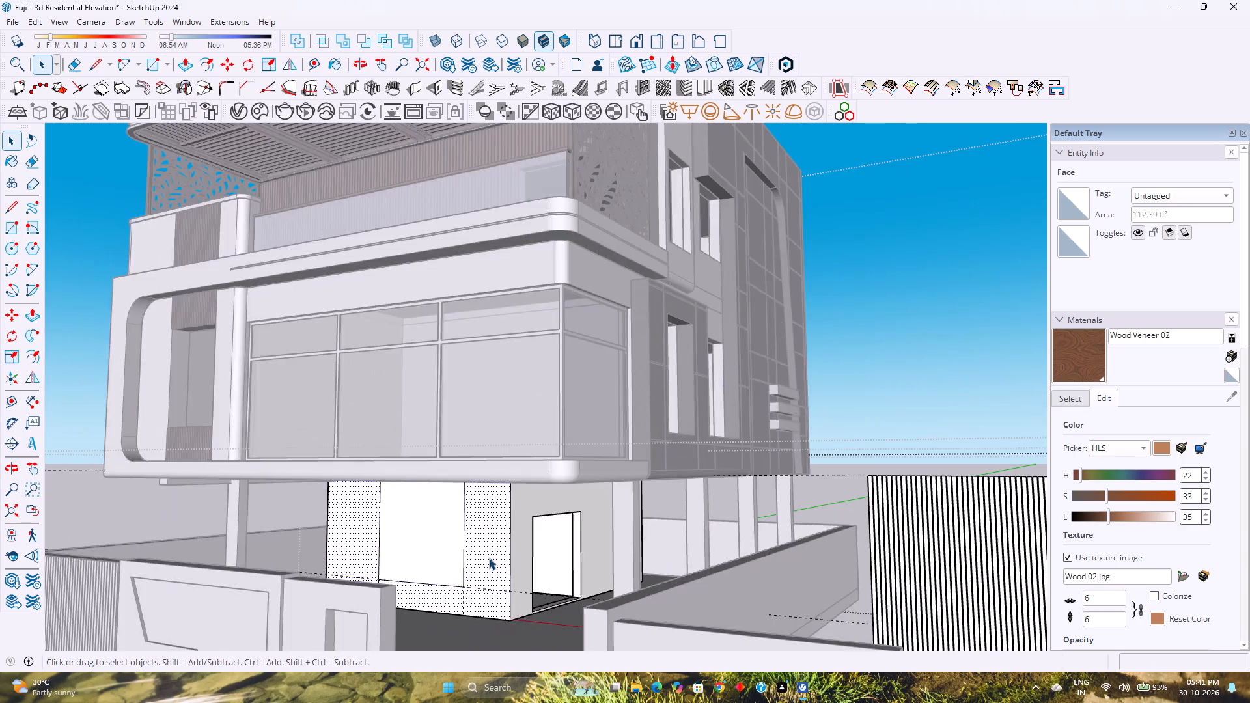
scroll(489, 558, "down", 2)
left_click(806, 601)
key("Delete")
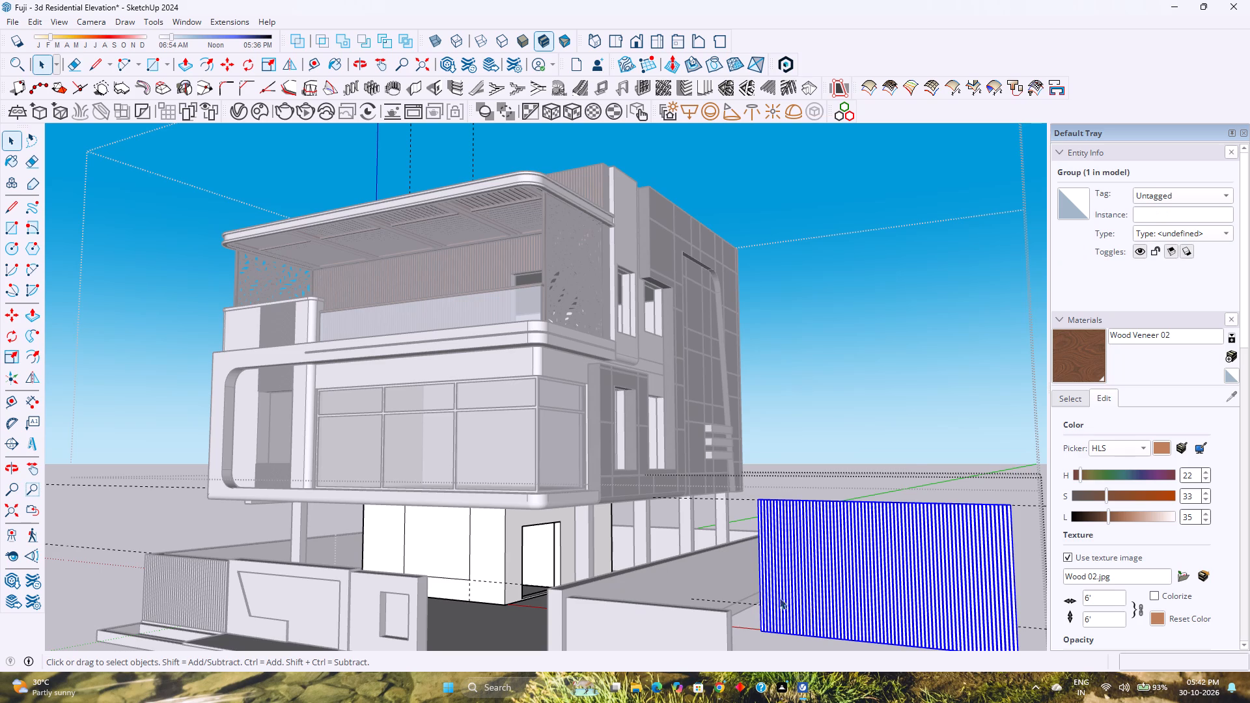
Copy the U-shaped wall face around the rectangle 40' along the red axis, clear of the house.
left_click(497, 551)
key("m")
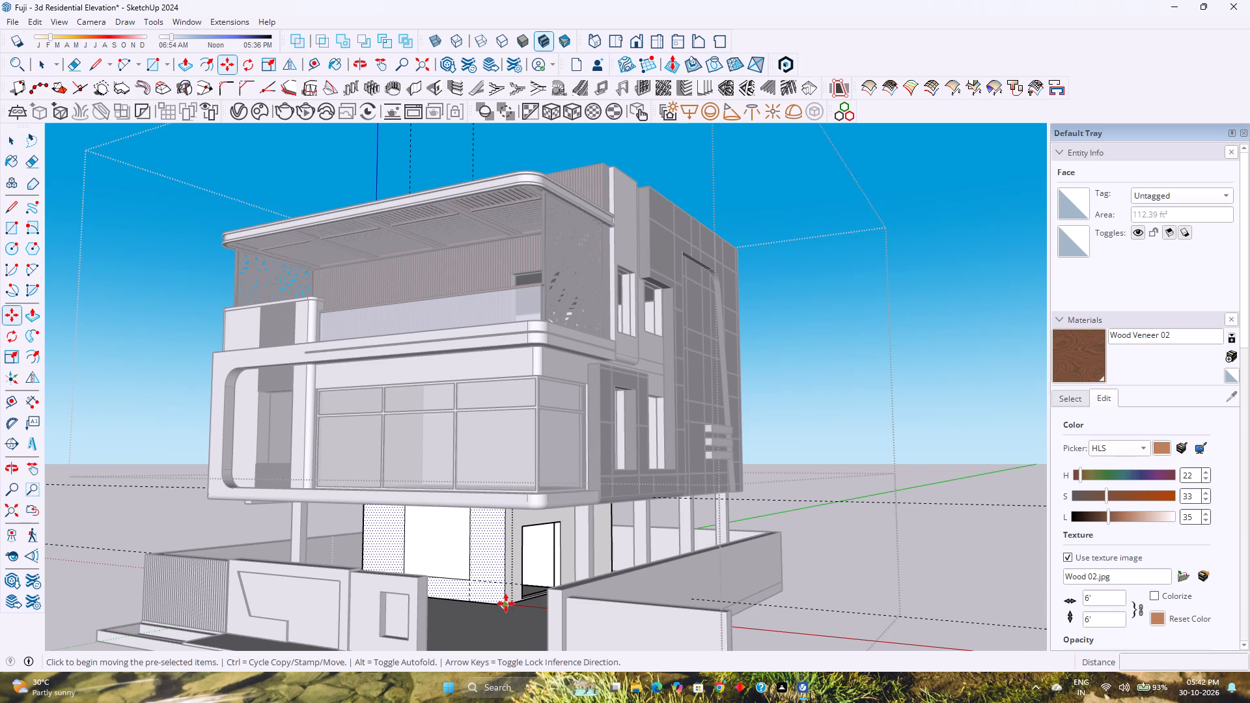
left_click(506, 603)
key("Right")
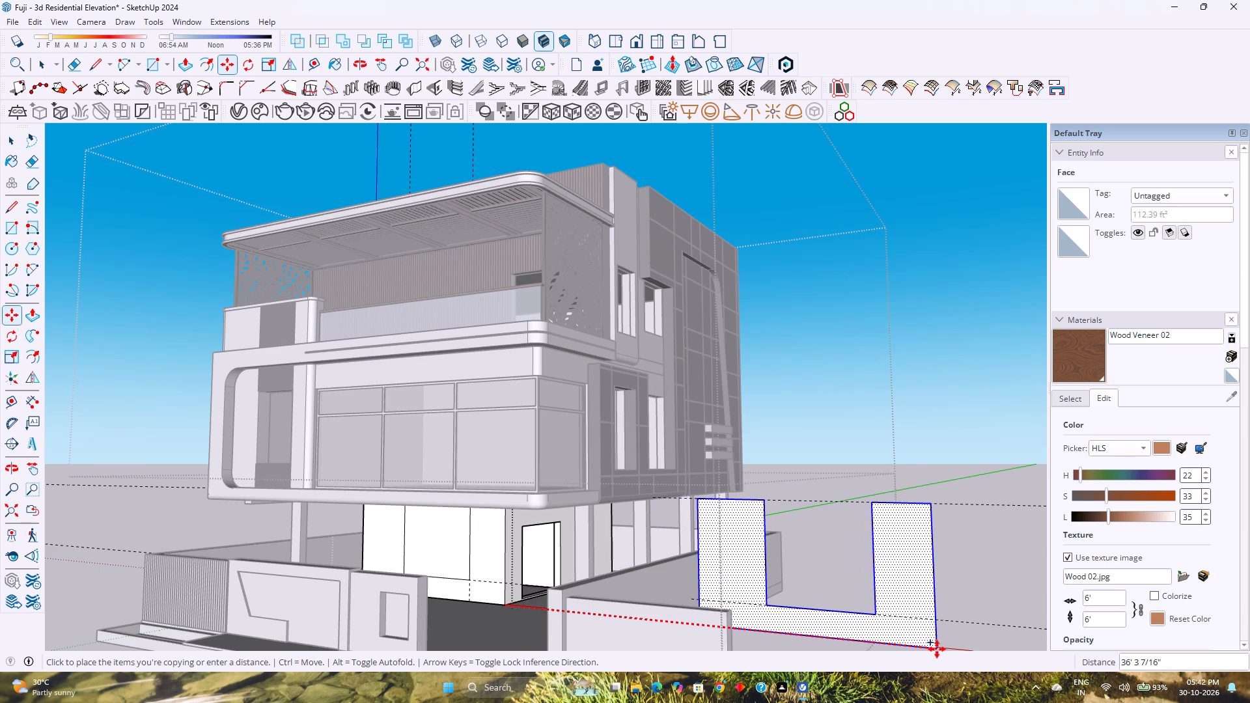
type("40'")
key("Return")
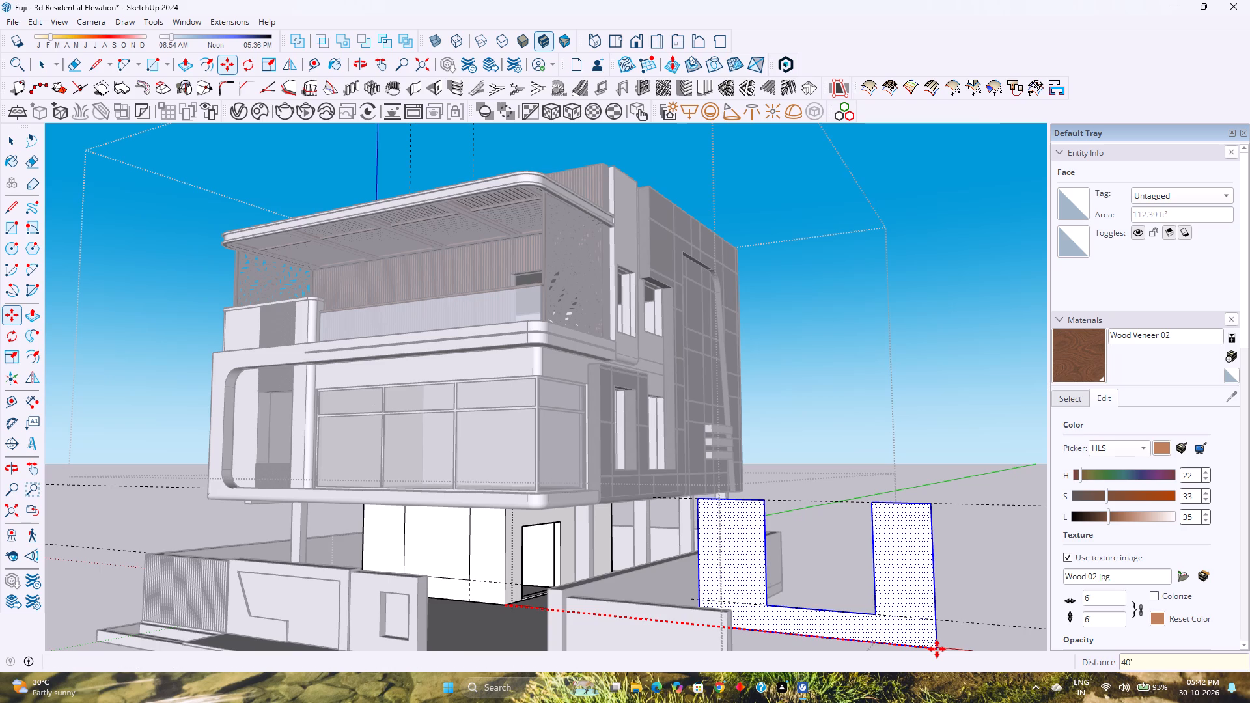
Make the copied U-shaped face a group.
key("space")
scroll(898, 609, "down", 1)
middle_click_drag(904, 619, 741, 528, "shift")
middle_click(740, 527, "shift")
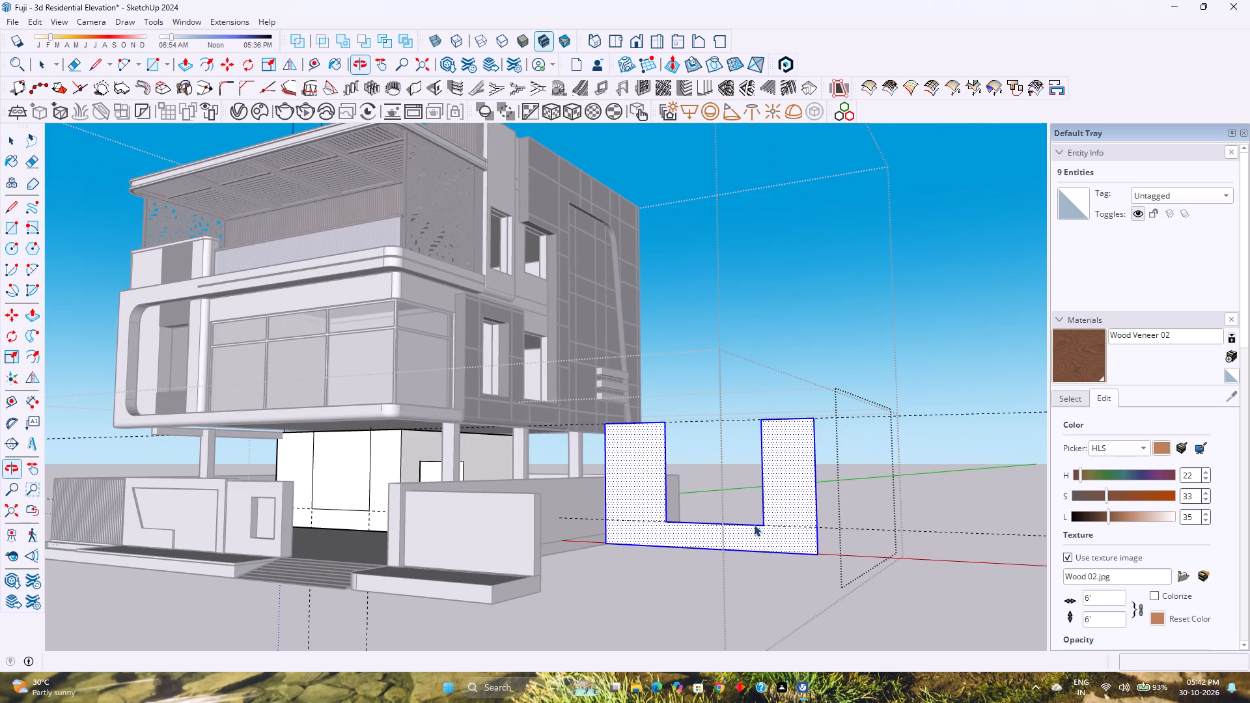
right_click(796, 484)
left_click(861, 247)
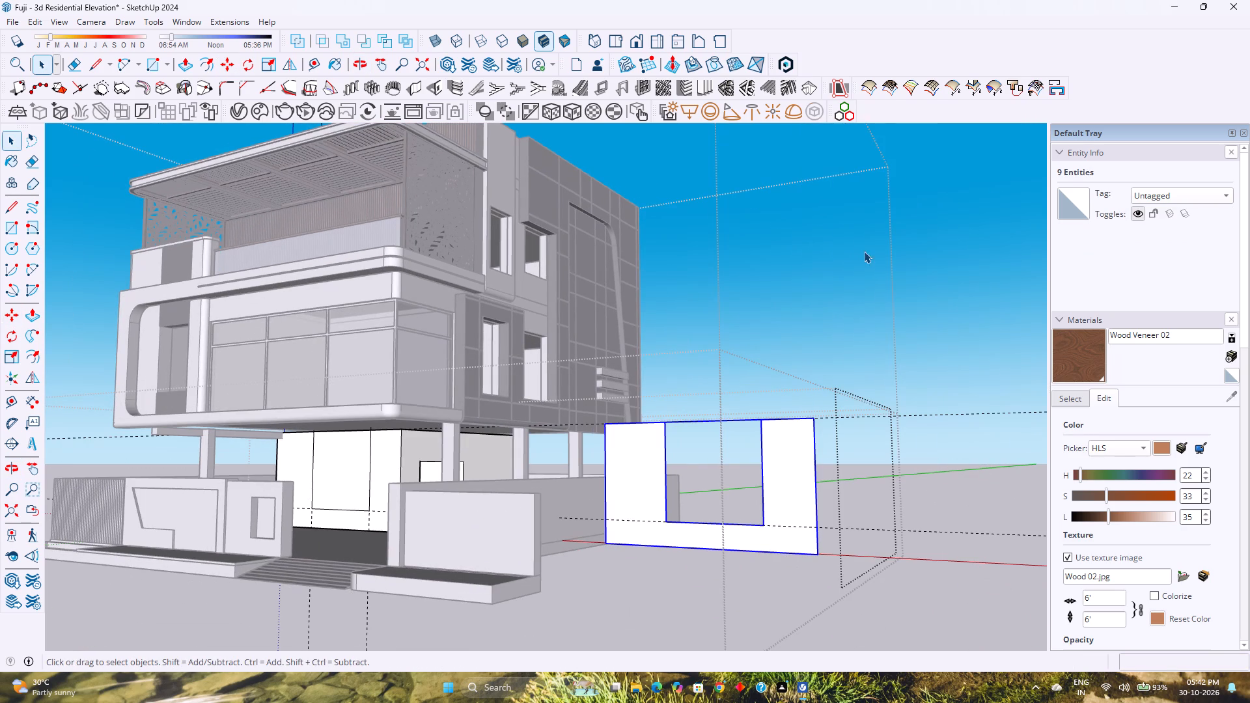
Create front-located vertical louvres on the grouped U-shaped face, 0.5" deep, 2 1/2" thick and spaced 3".
double_click(791, 470)
left_click(798, 467)
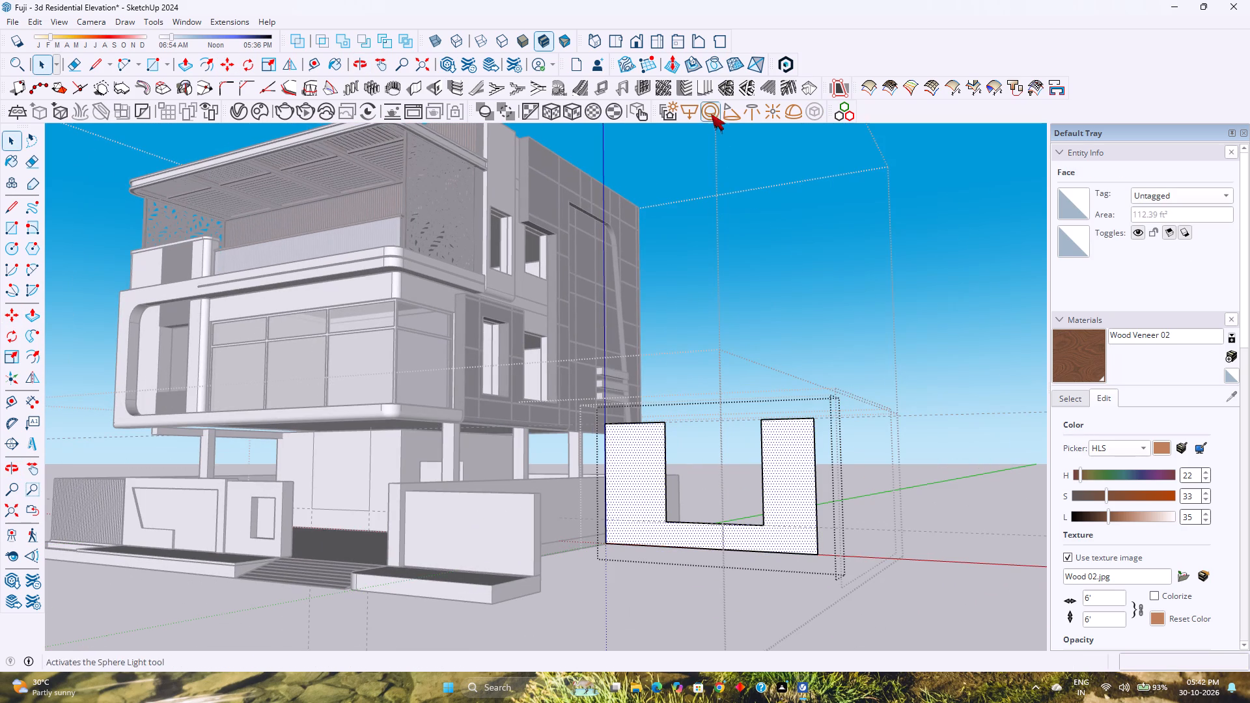
left_click(702, 97)
double_click(277, 323)
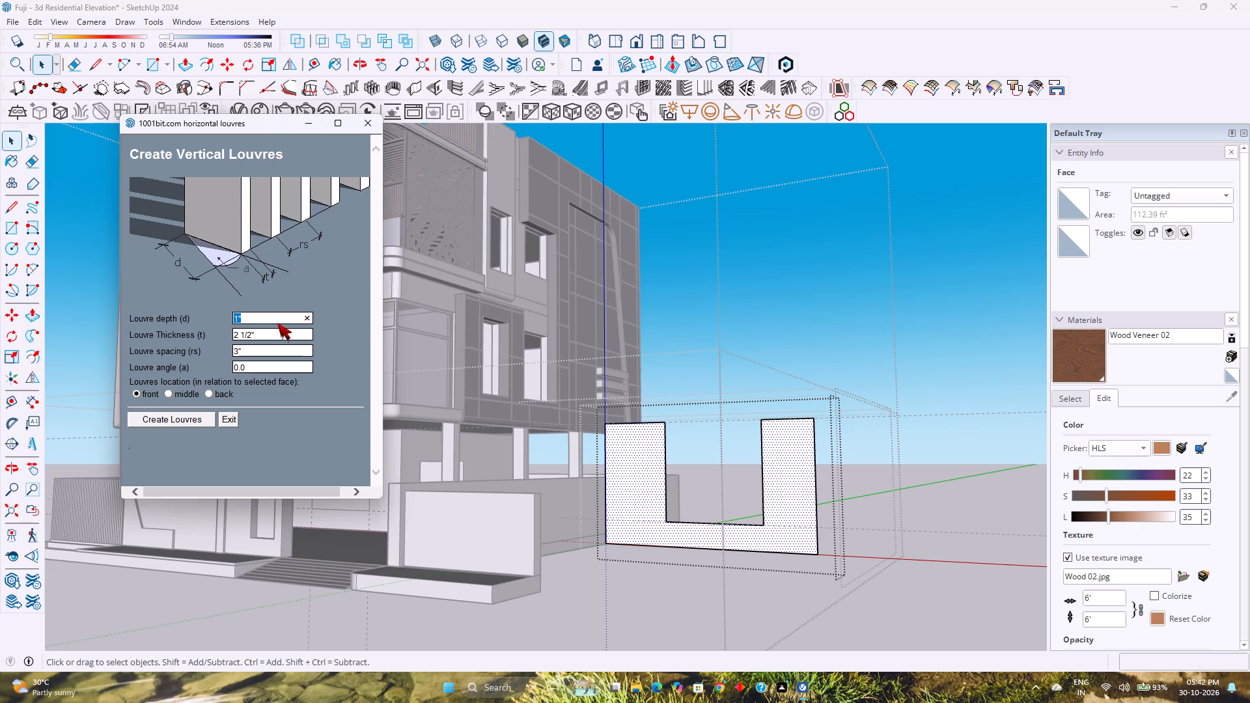
type("0.5\"")
key("Return")
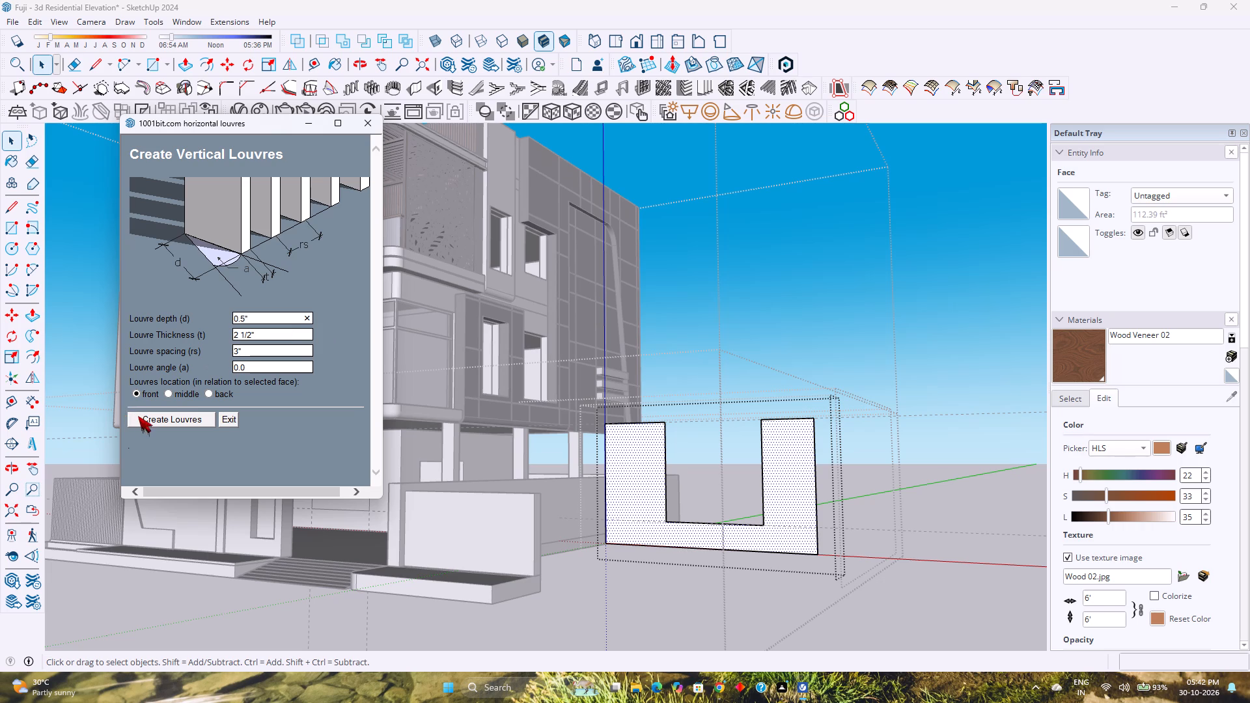
left_click(138, 416)
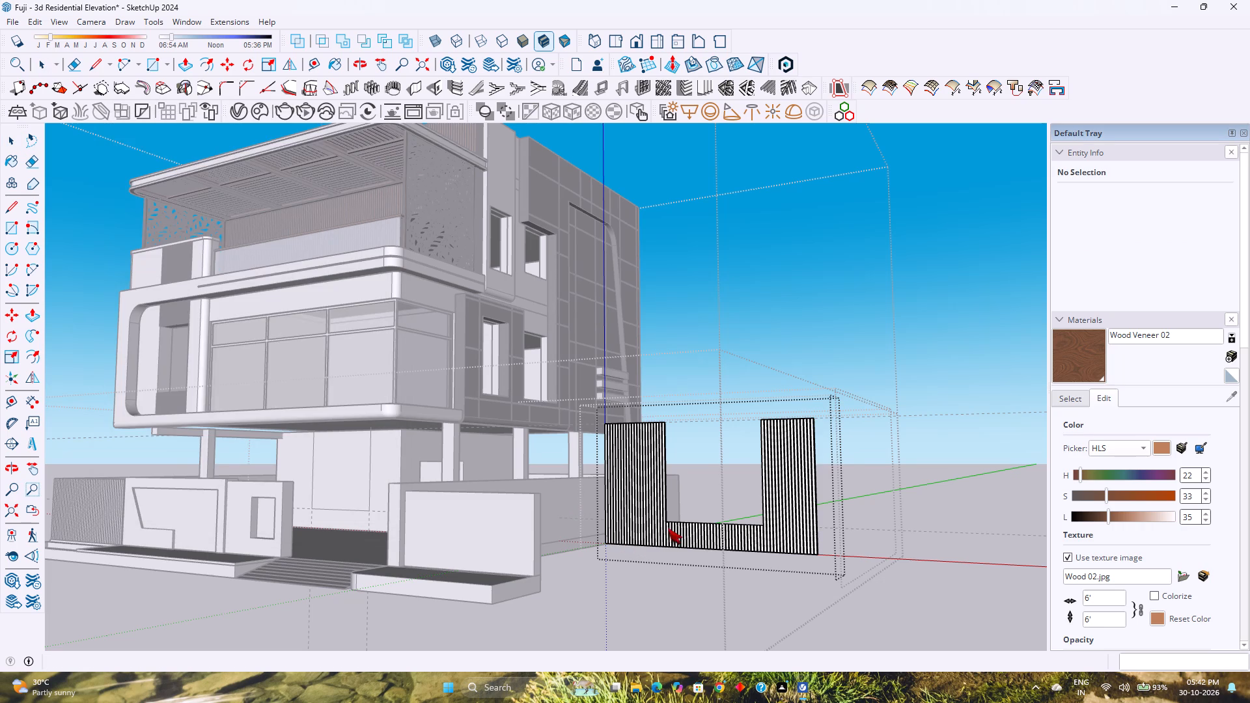
Delete the narrow leftover louvre strip at the outer end of the U-shaped louvre panel.
scroll(709, 527, "up", 3)
middle_click_drag(766, 518, 771, 568)
scroll(771, 568, "up", 1)
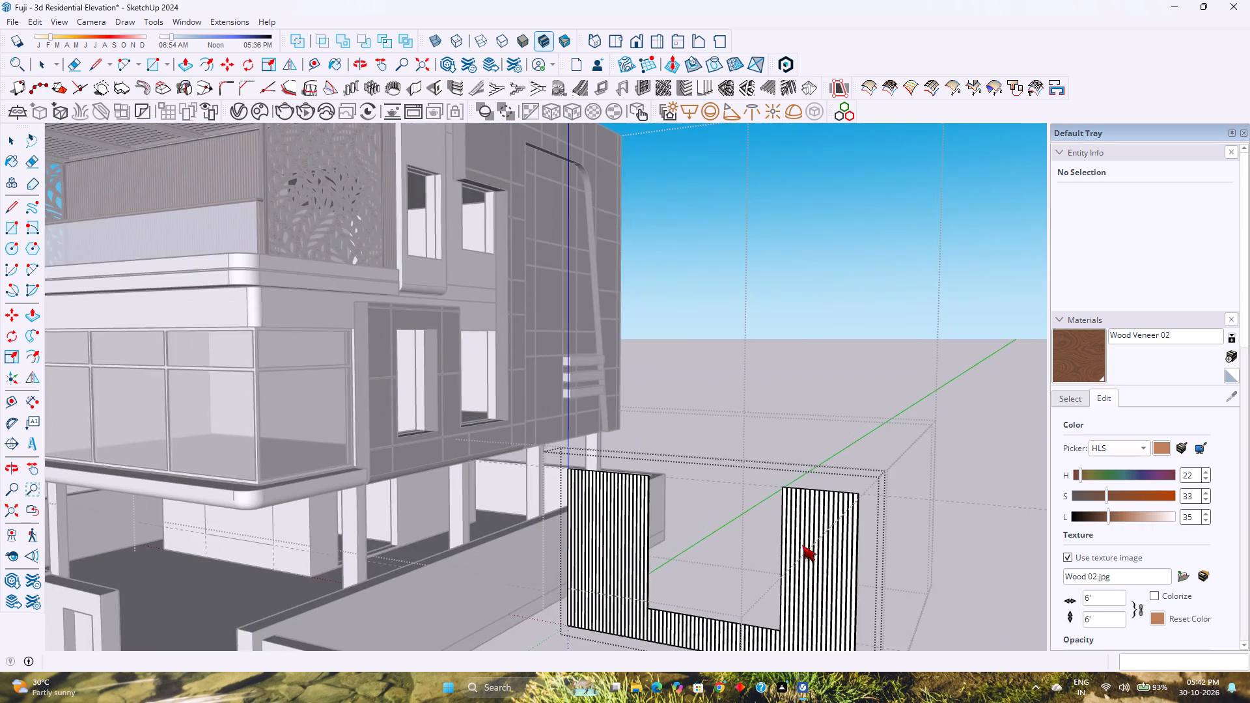
scroll(835, 527, "up", 20)
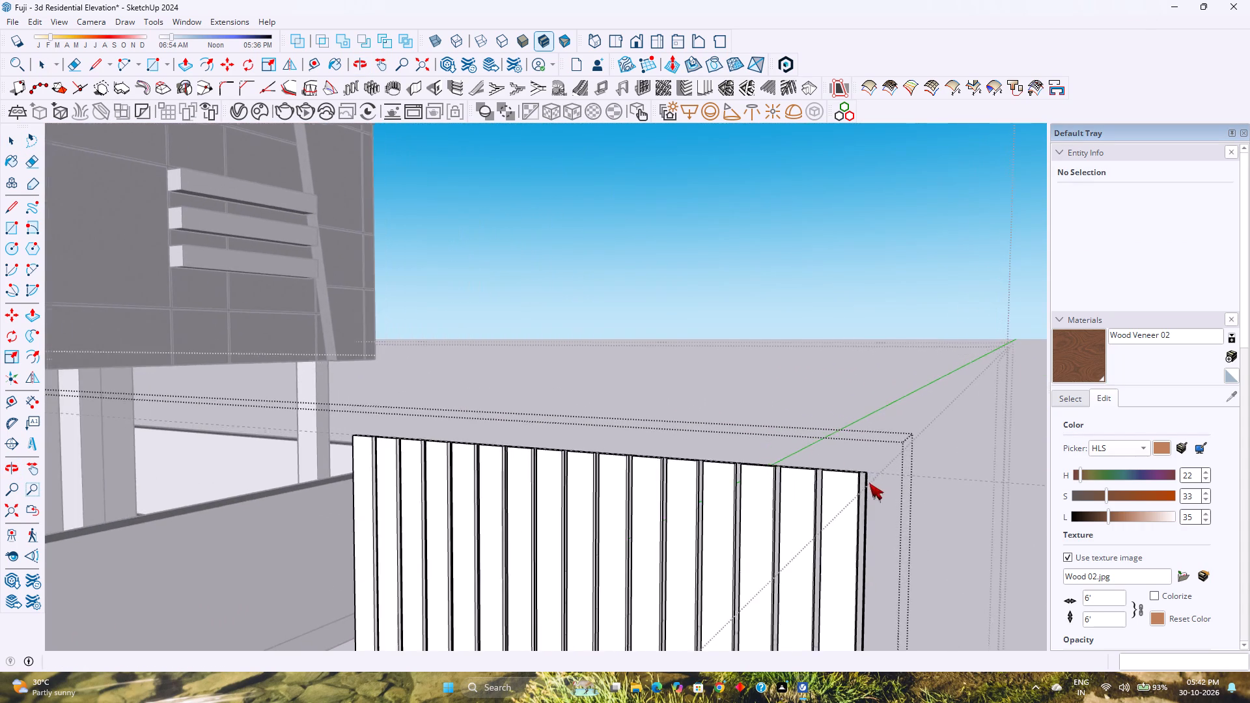
scroll(869, 483, "up", 4)
middle_click_drag(868, 482, 837, 507)
scroll(803, 534, "down", 2)
key("Escape")
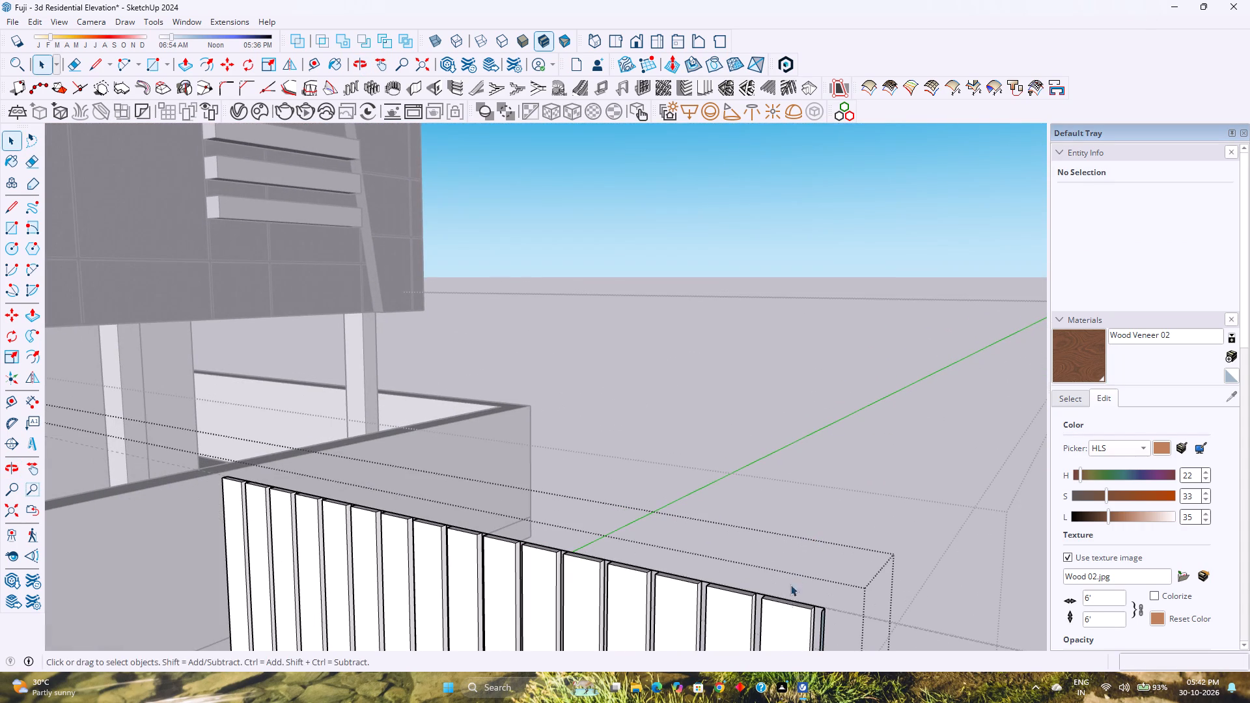
middle_click_drag(777, 612, 732, 491, "shift")
middle_click(732, 488, "shift")
scroll(761, 504, "up", 3)
double_click(761, 503)
scroll(778, 504, "up", 2)
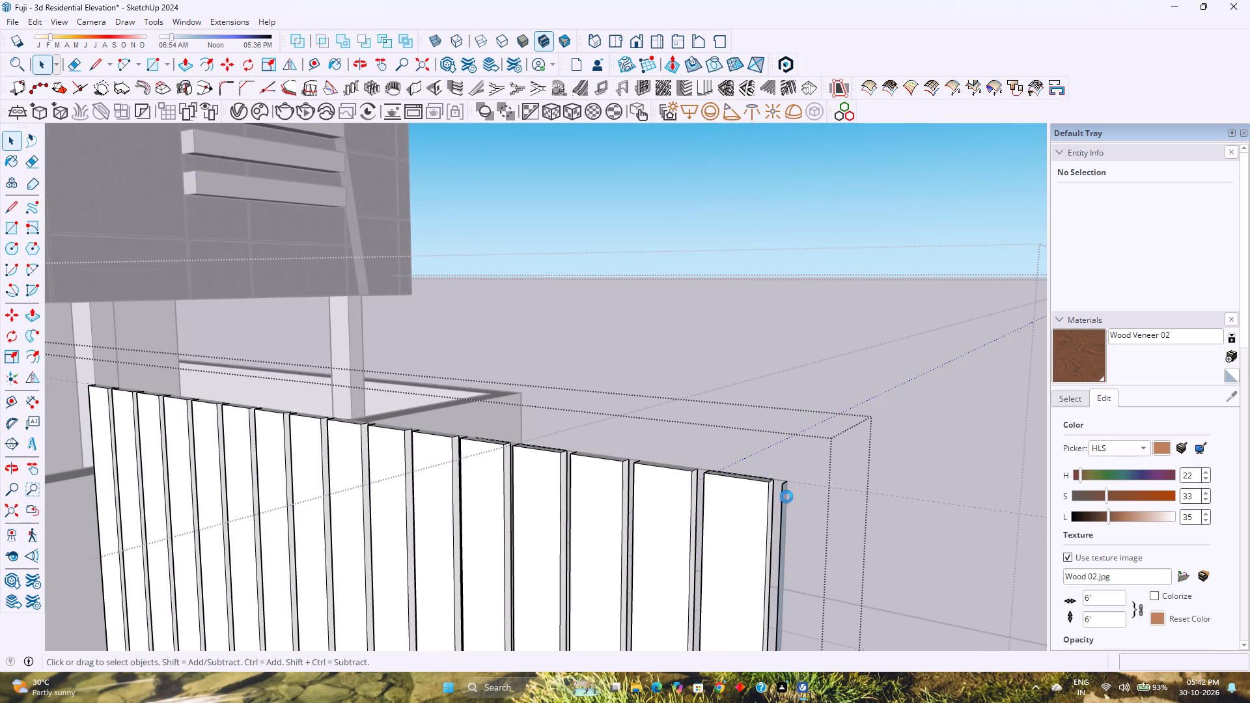
left_click(780, 507)
left_click(784, 504)
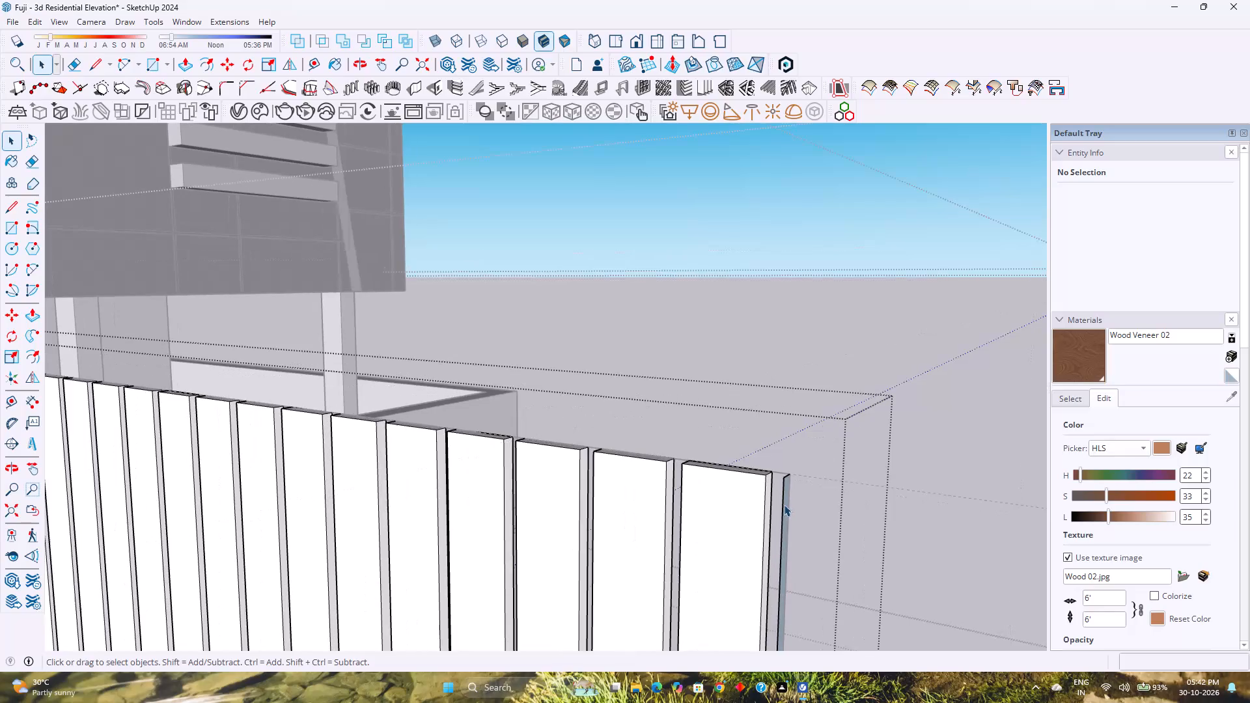
left_click(784, 504)
key("Escape")
left_click(785, 504)
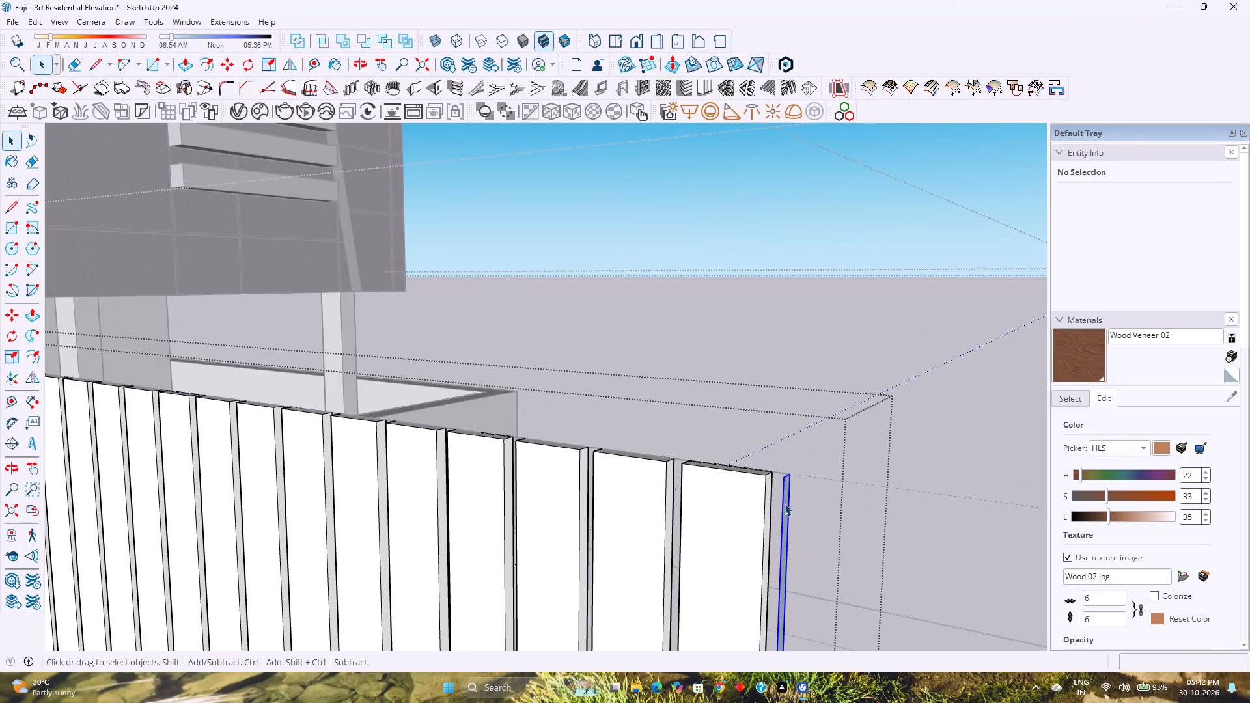
key("Delete")
key("Escape")
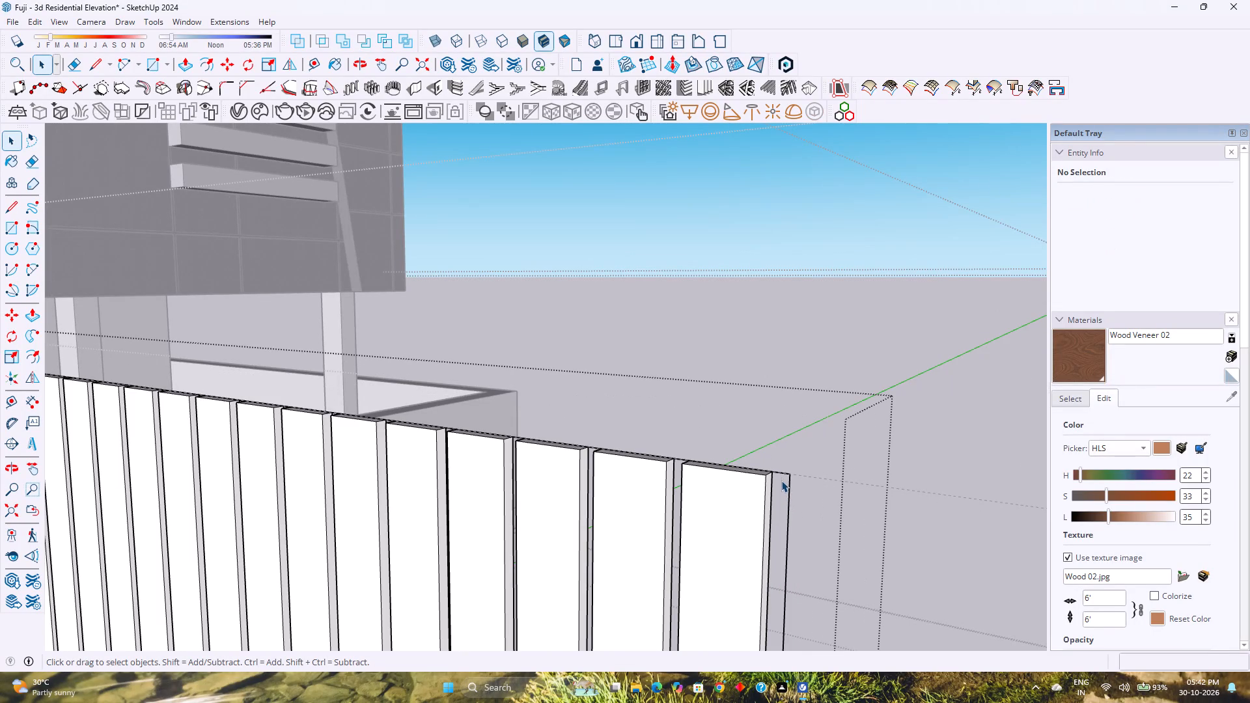
Delete the original U-shaped outline edges behind the louvres and leave the group.
triple_click(780, 474)
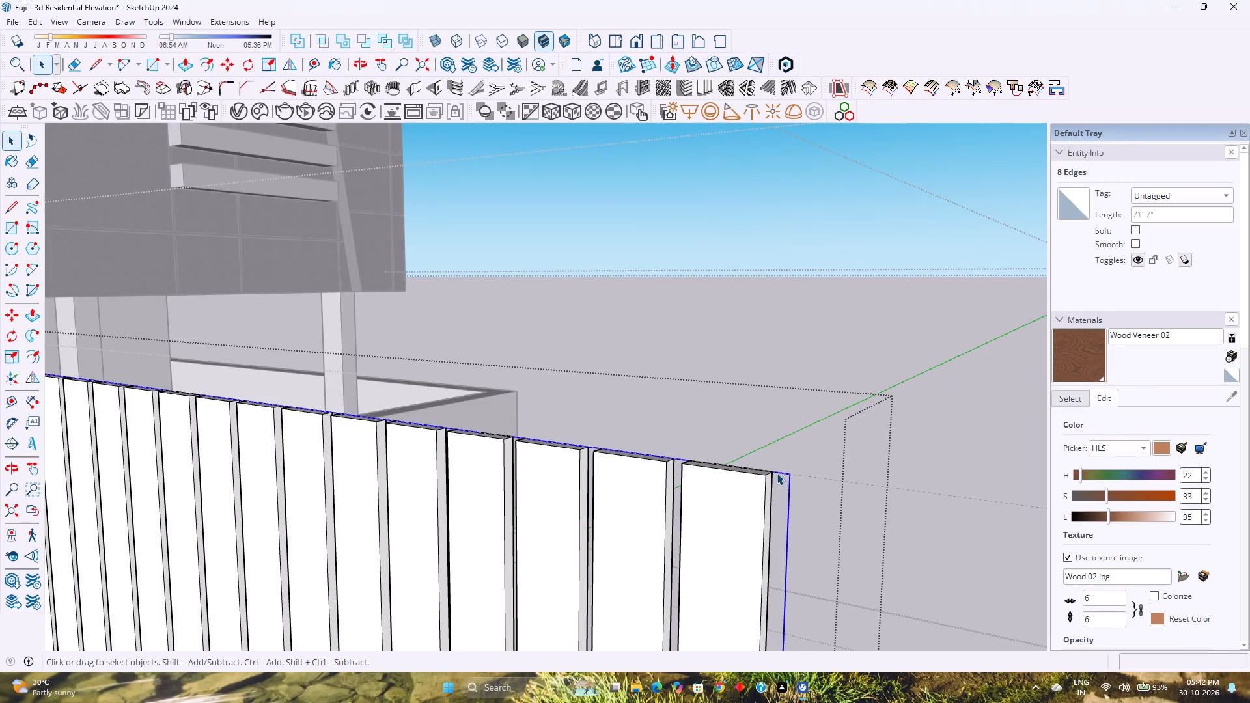
key("Delete")
scroll(777, 473, "down", 10)
scroll(758, 471, "down", 15)
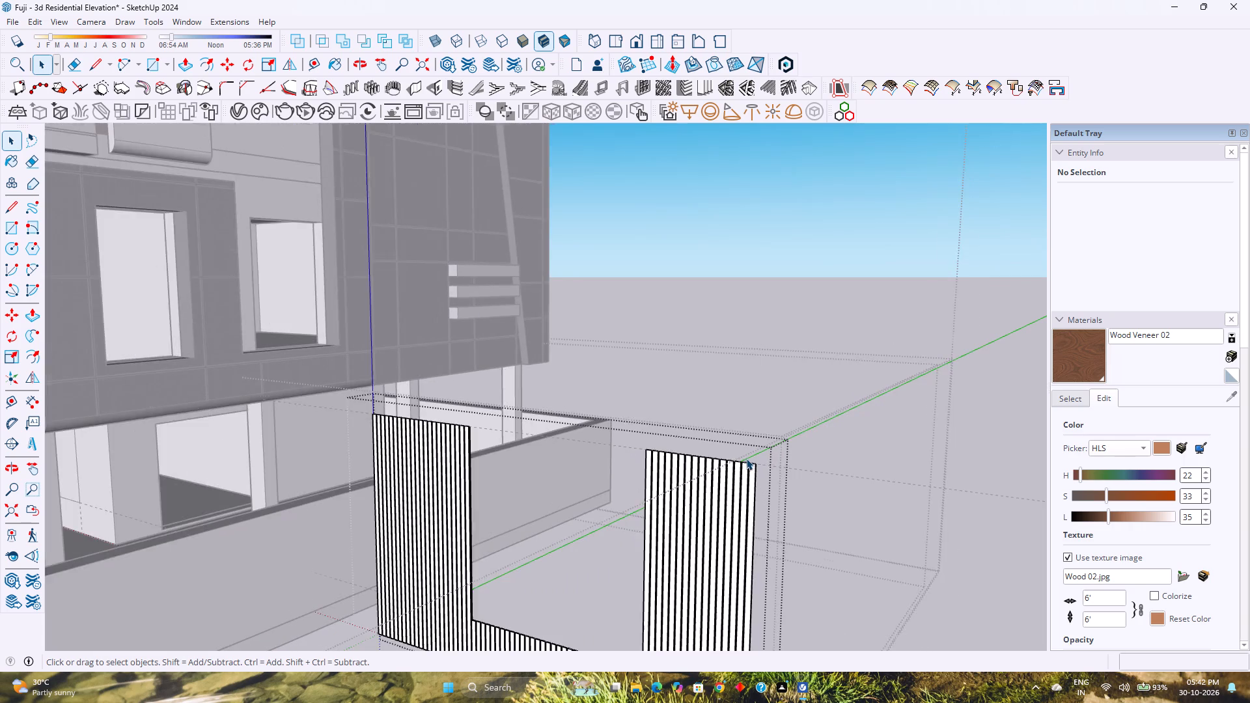
scroll(746, 458, "down", 7)
key("Escape")
Move the louvre panel group 40' along the red axis, back onto the ground-floor room's front wall.
left_click(720, 510)
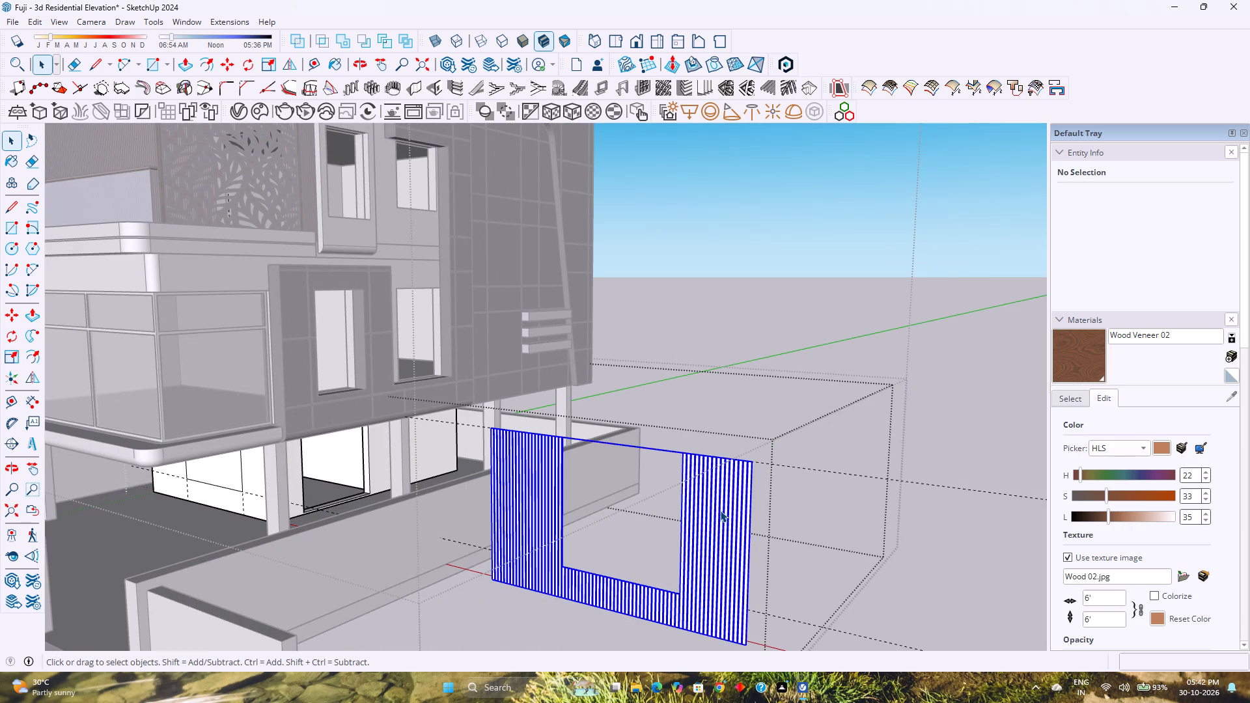
key("m")
middle_click_drag(698, 545, 658, 447, "shift")
middle_click(658, 446, "shift")
scroll(687, 573, "up", 3)
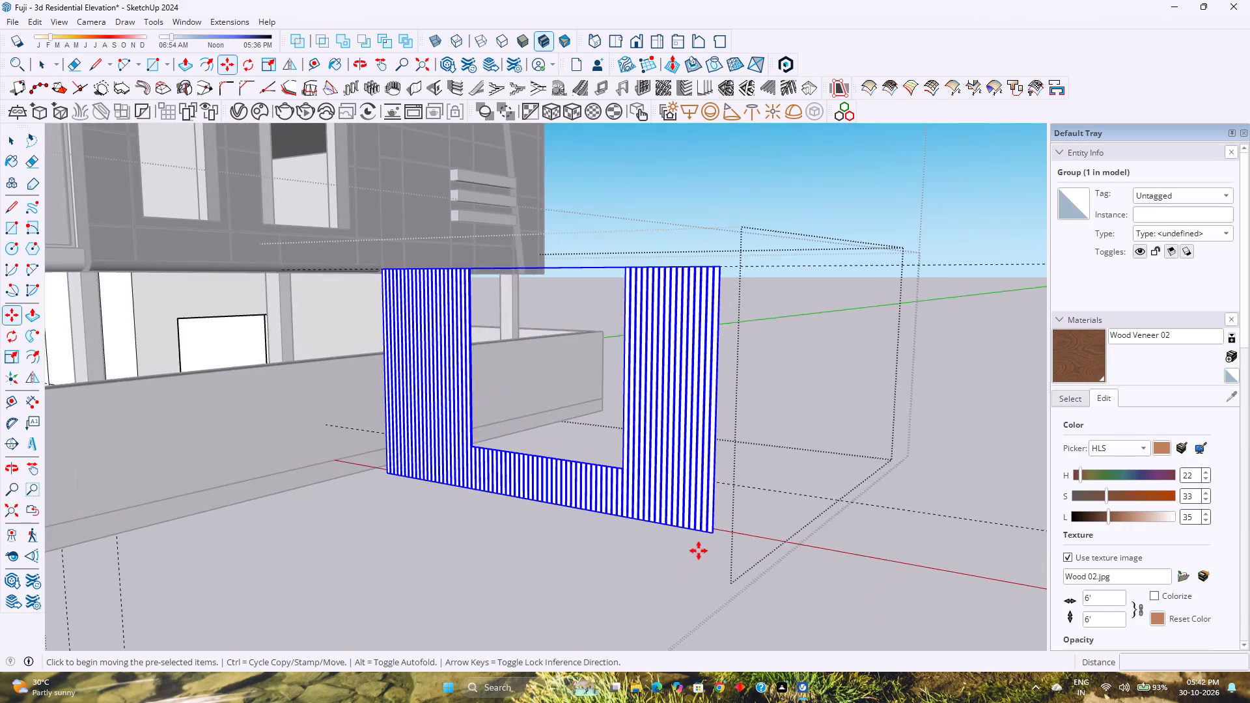
scroll(699, 551, "up", 7)
scroll(712, 531, "up", 16)
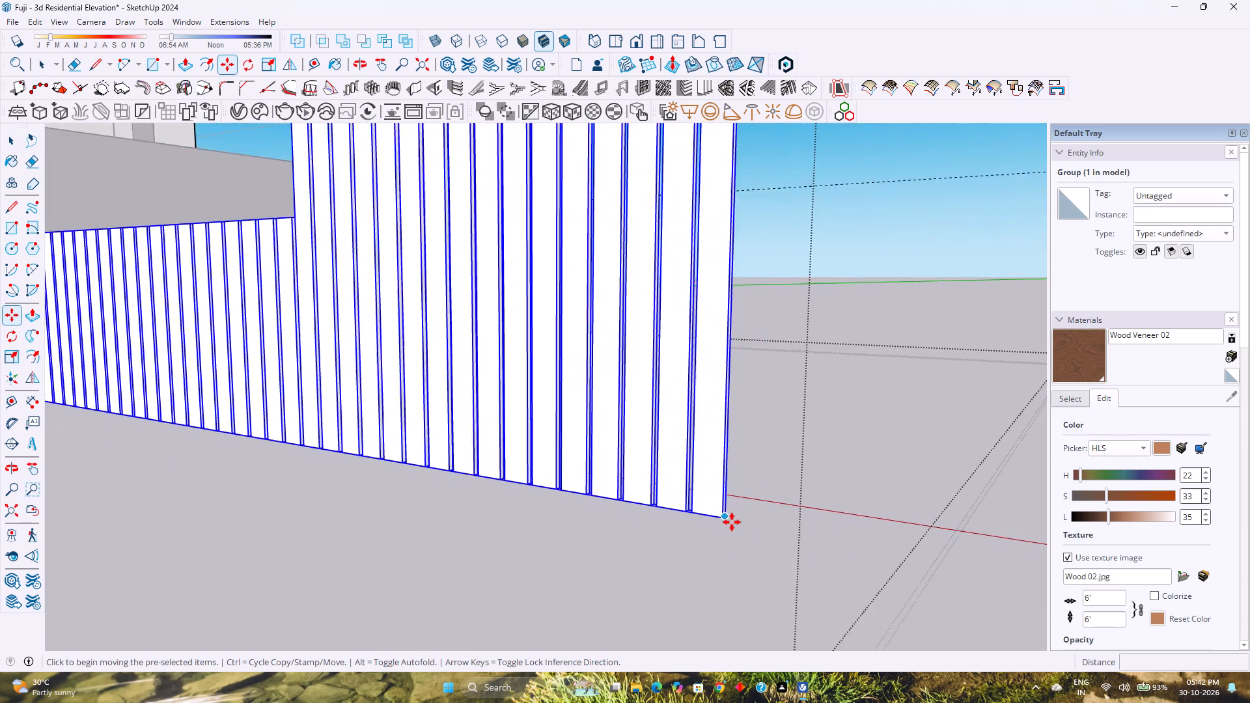
scroll(732, 522, "up", 6)
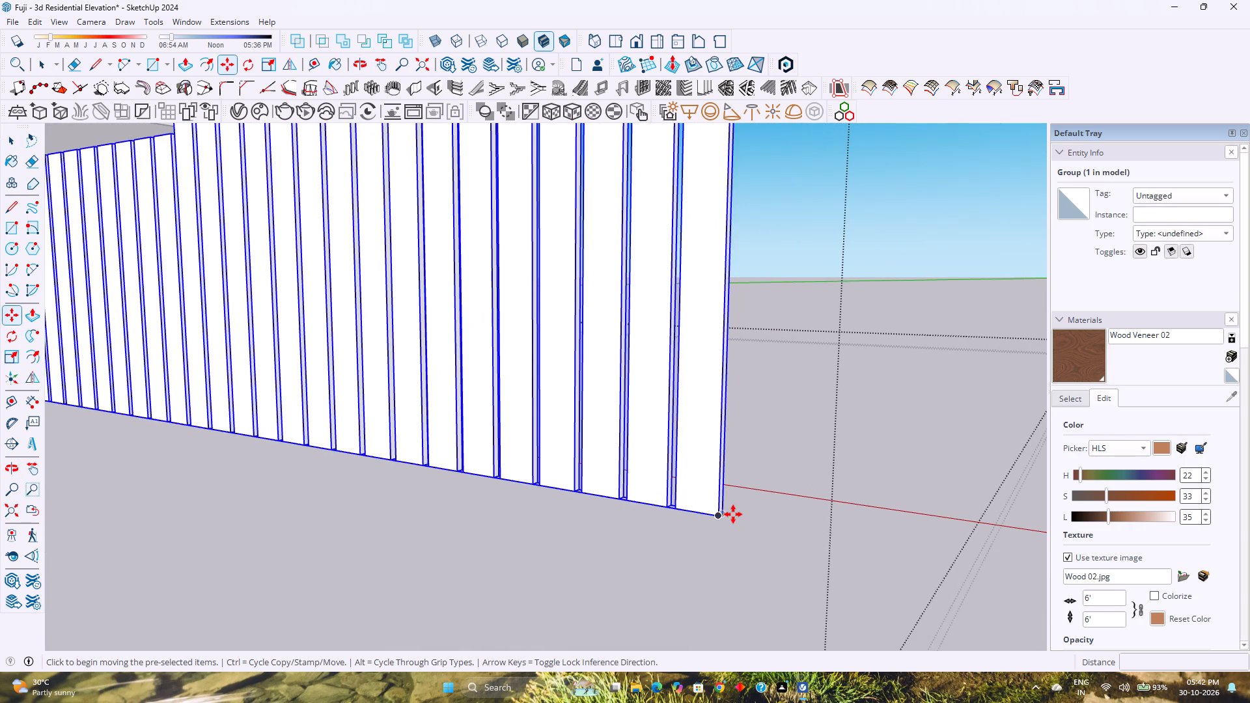
scroll(733, 514, "up", 9)
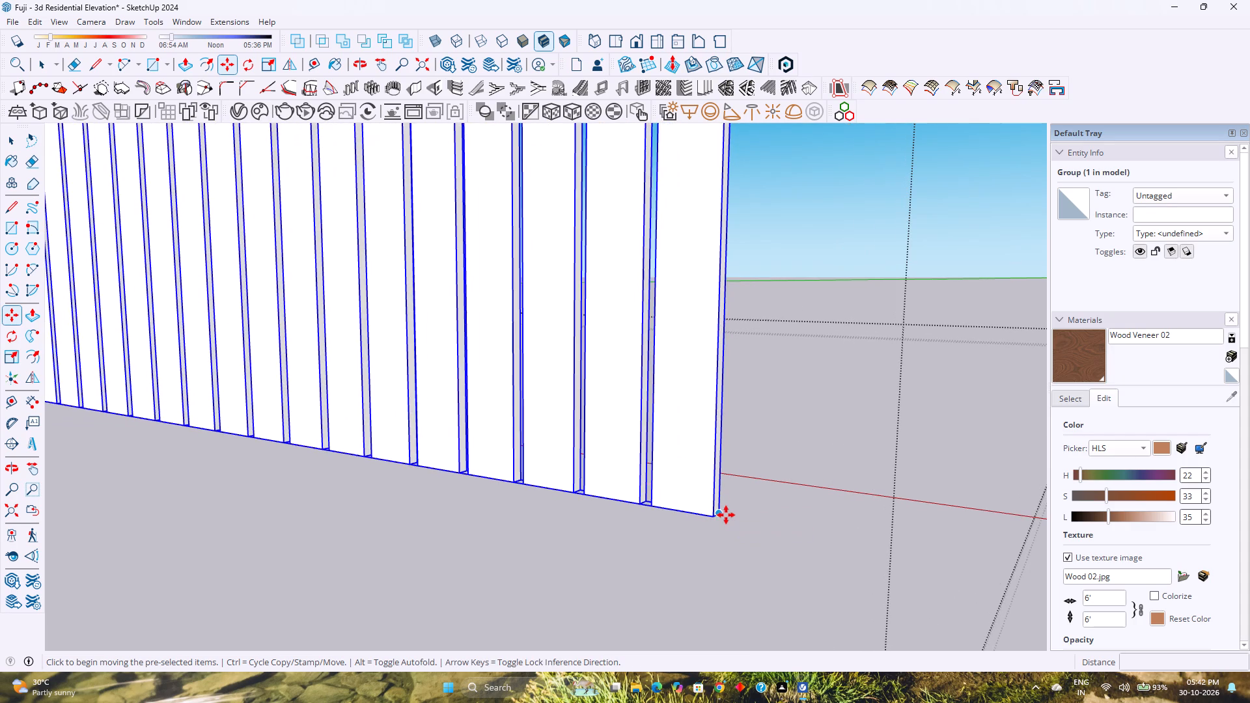
left_click(726, 515)
key("Right")
type("40'")
key("Return")
Examine how the louvre panel group sits against the ground-floor room's front wall at both bottom corners, and clear the selection.
scroll(632, 497, "down", 16)
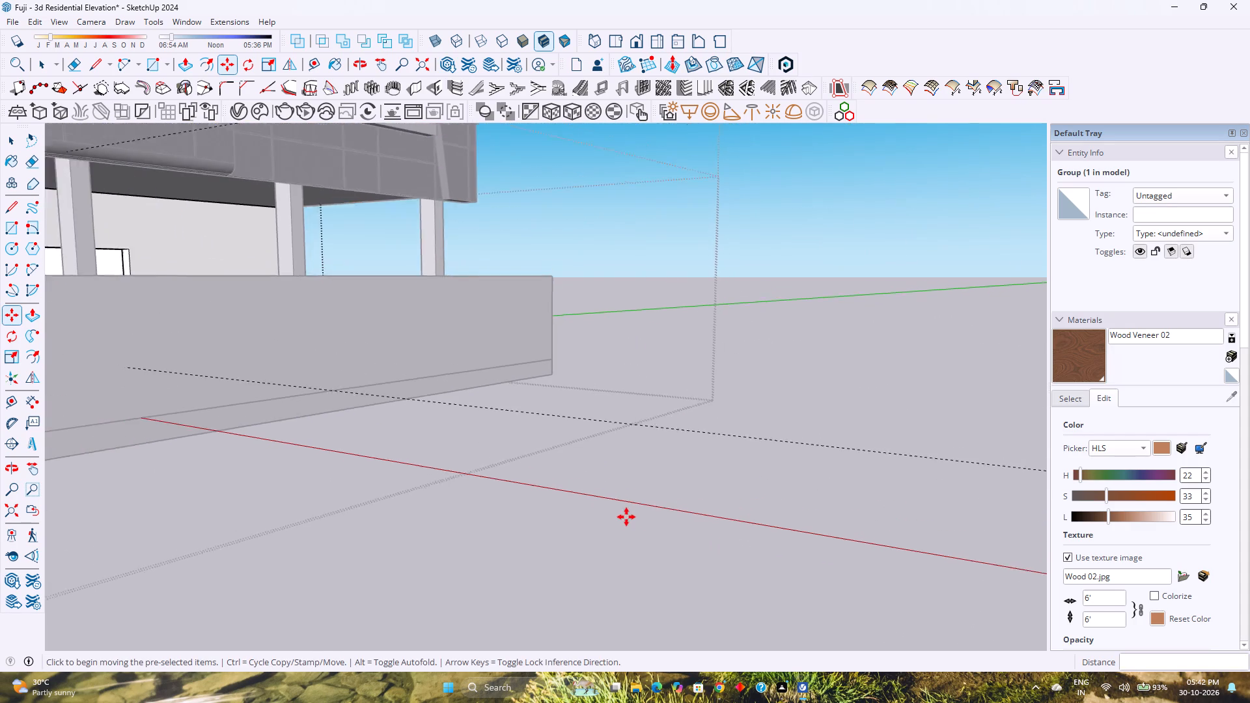
scroll(626, 517, "down", 6)
middle_click_drag(445, 520, 665, 530, "shift")
scroll(627, 521, "down", 4)
middle_click_drag(495, 533, 801, 533)
scroll(494, 489, "up", 1)
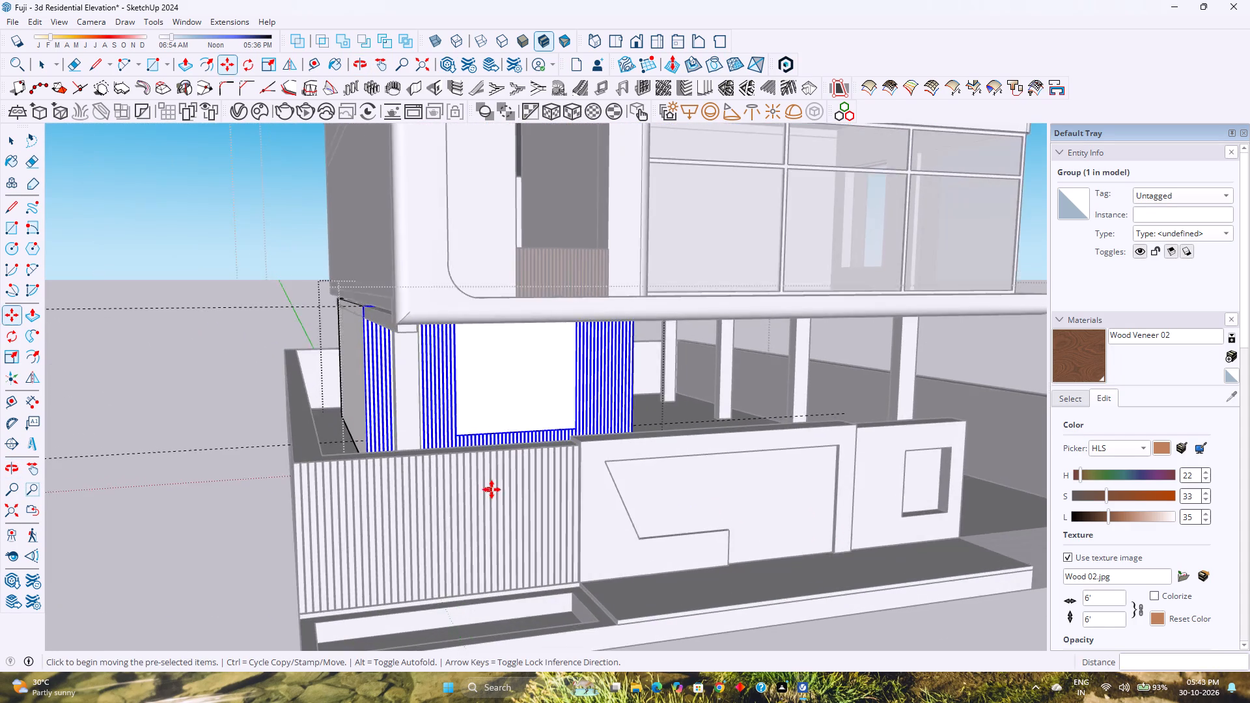
middle_click_drag(492, 489, 691, 559)
middle_click(692, 559)
middle_click_drag(259, 486, 690, 566, "shift")
middle_click(690, 566, "shift")
scroll(505, 482, "up", 8)
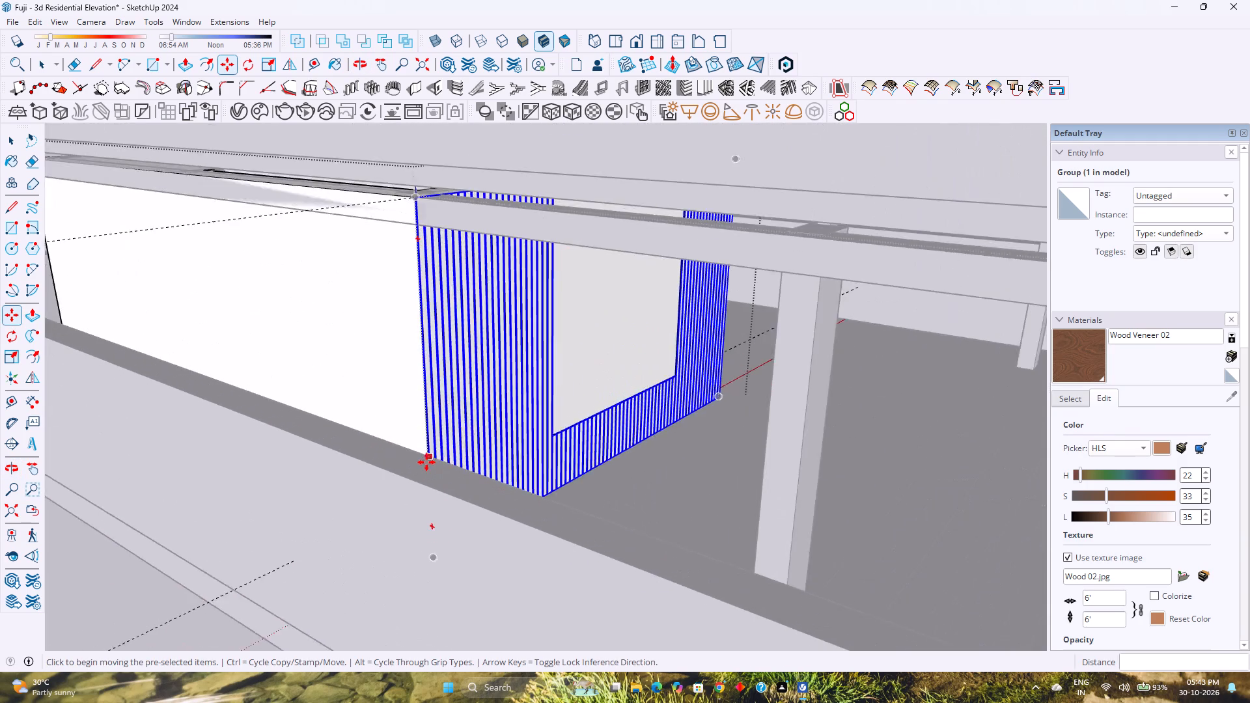
scroll(426, 462, "up", 2)
middle_click_drag(426, 462, 460, 527)
middle_click(460, 527)
scroll(359, 447, "up", 12)
middle_click_drag(518, 441, 460, 466, "shift")
middle_click(460, 466, "shift")
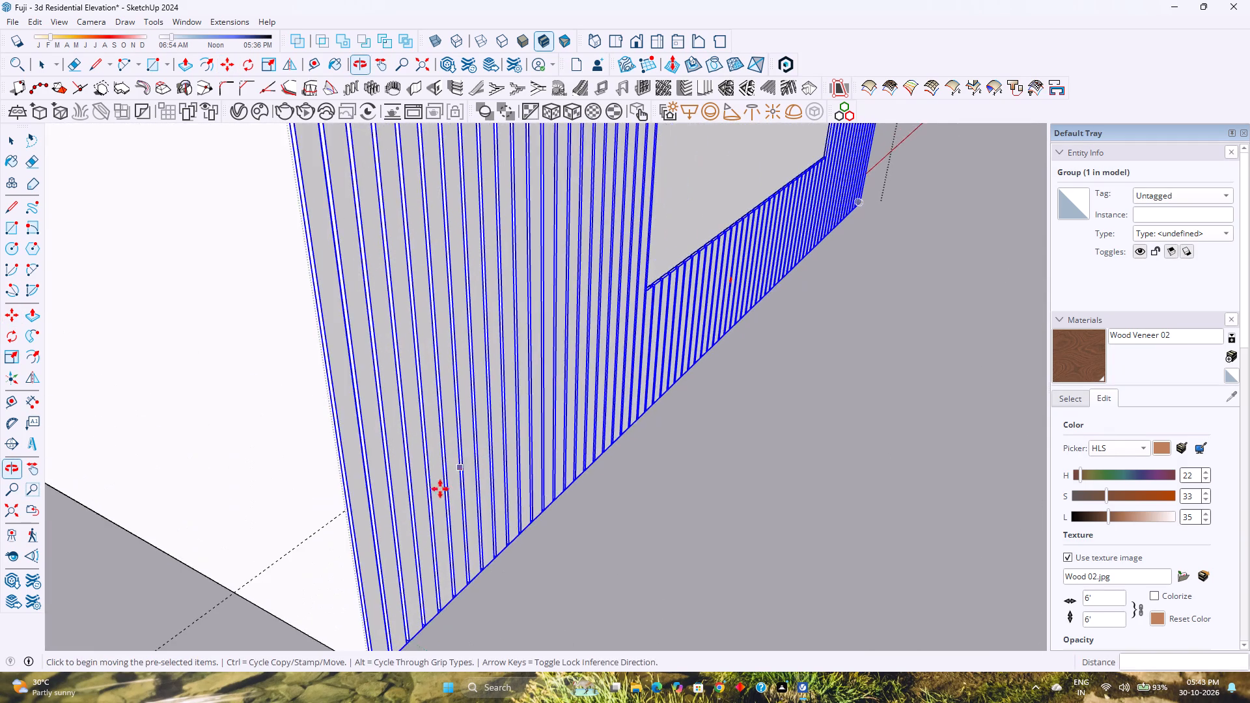
scroll(357, 584, "up", 2)
middle_click_drag(356, 584, 361, 516, "shift")
middle_click(361, 513, "shift")
scroll(383, 600, "up", 3)
middle_click_drag(374, 619, 389, 556, "shift")
middle_click(389, 555, "shift")
middle_click(389, 555, "shift")
scroll(400, 561, "up", 1)
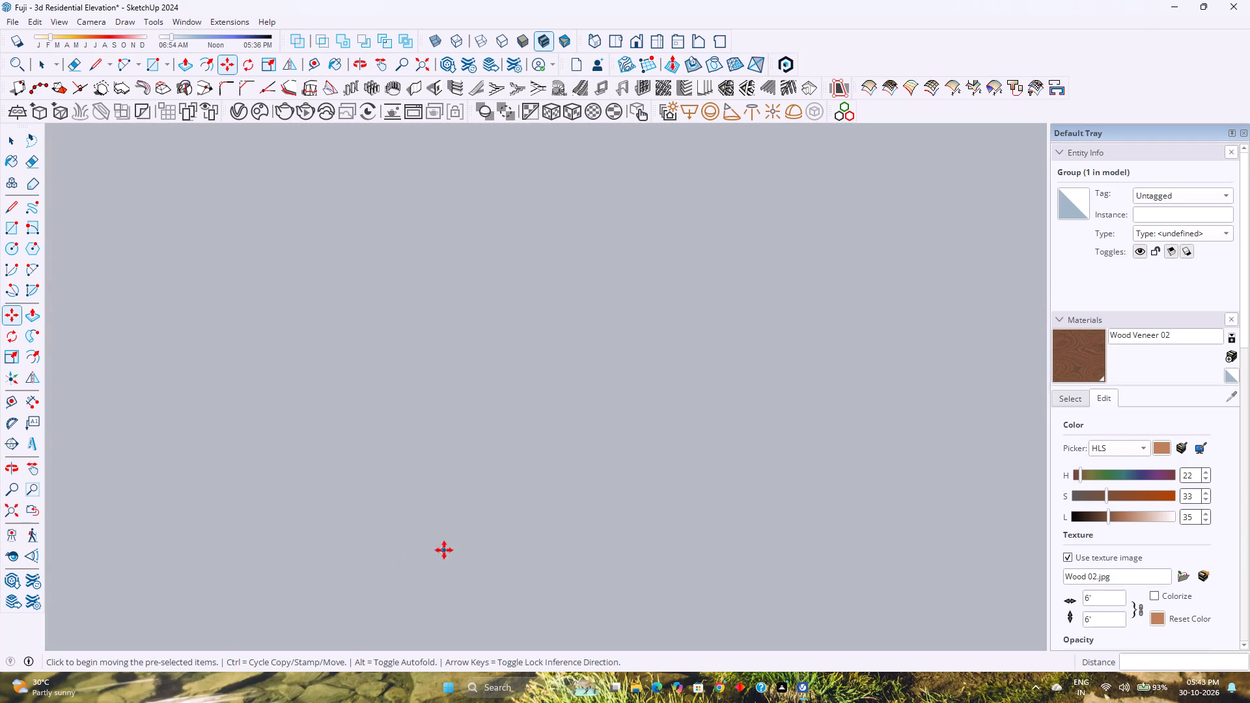
left_click(2, 510)
scroll(590, 547, "up", 6)
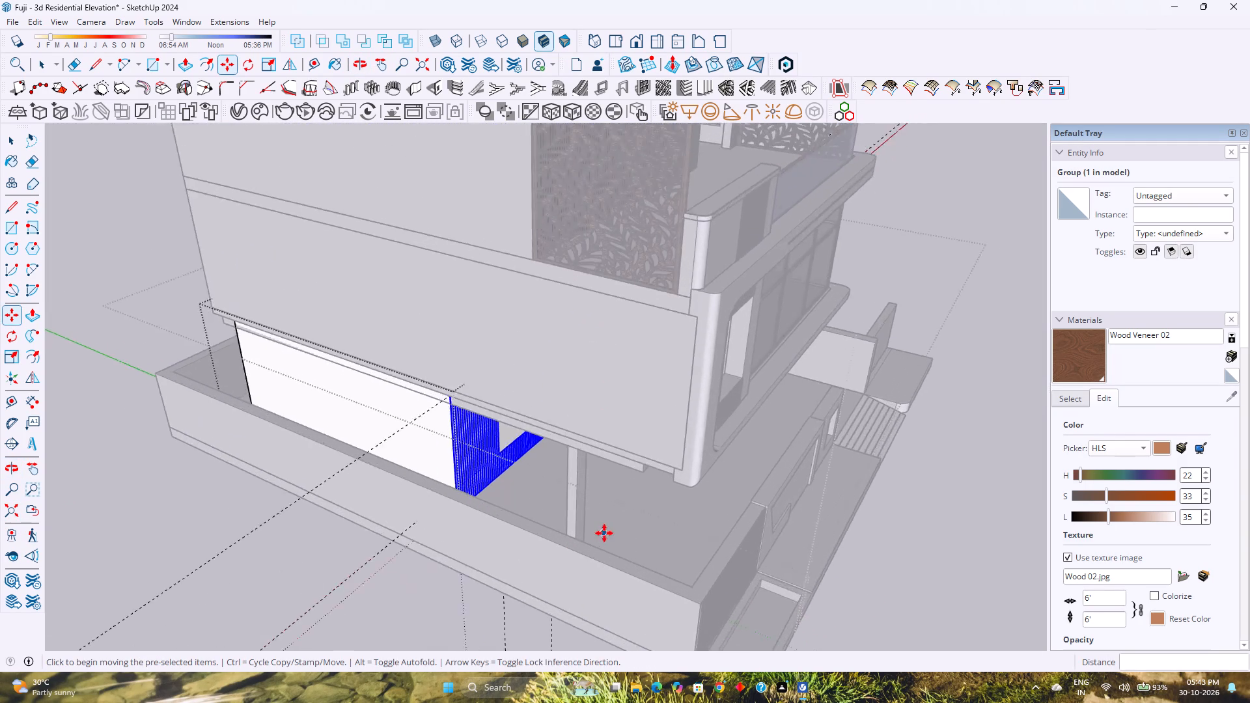
middle_click_drag(601, 533, 311, 509)
middle_click(301, 507)
scroll(282, 435, "up", 1)
scroll(411, 366, "up", 11)
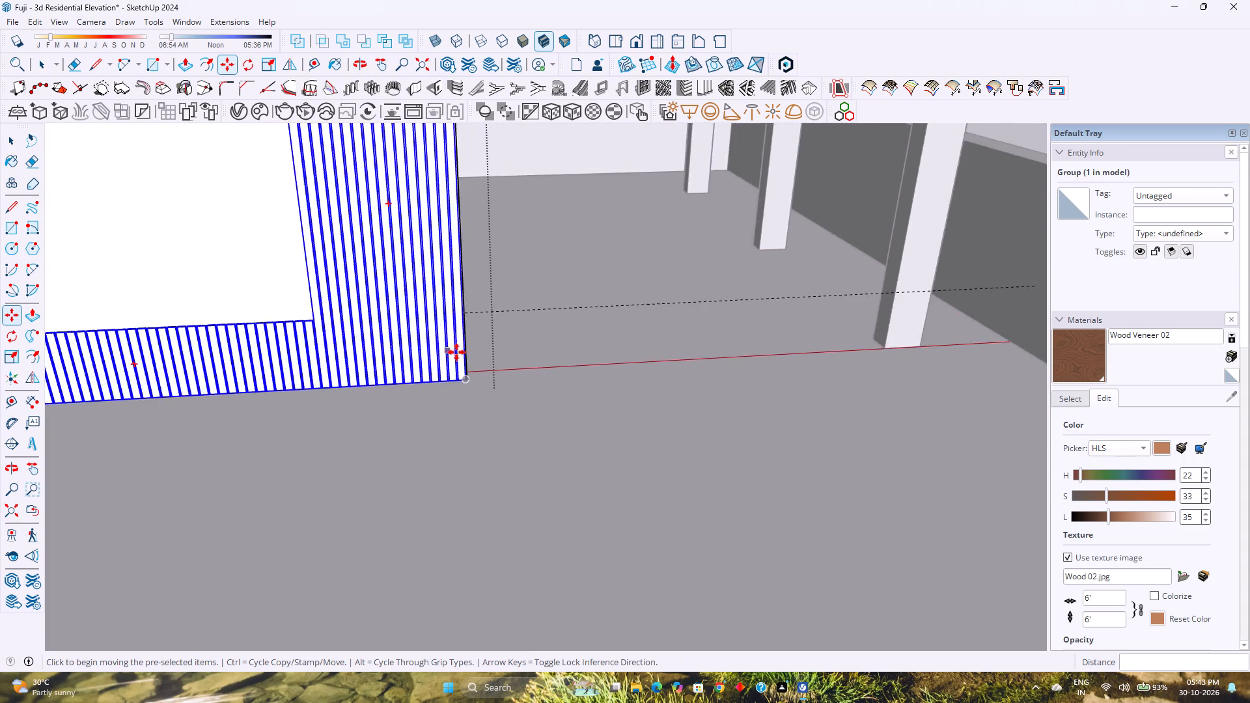
scroll(456, 352, "up", 5)
middle_click_drag(485, 386, 281, 408)
middle_click(281, 408)
middle_click(281, 408)
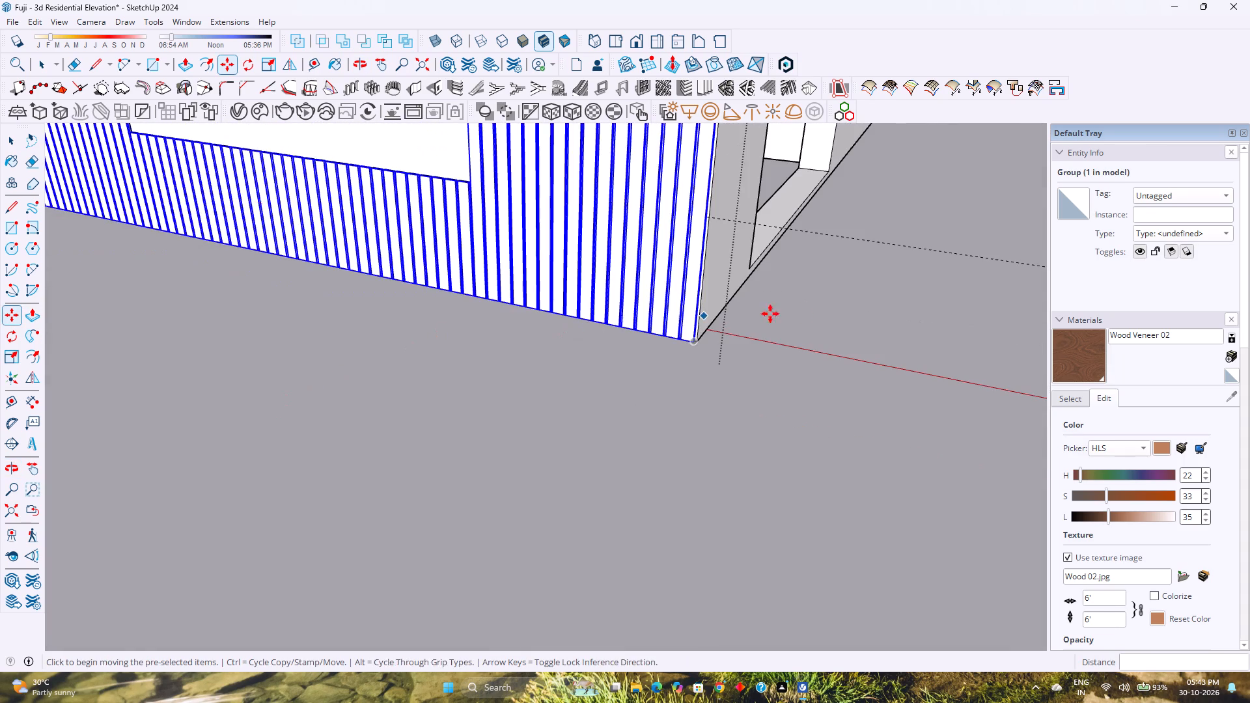
scroll(801, 312, "up", 4)
scroll(687, 353, "up", 11)
key("space")
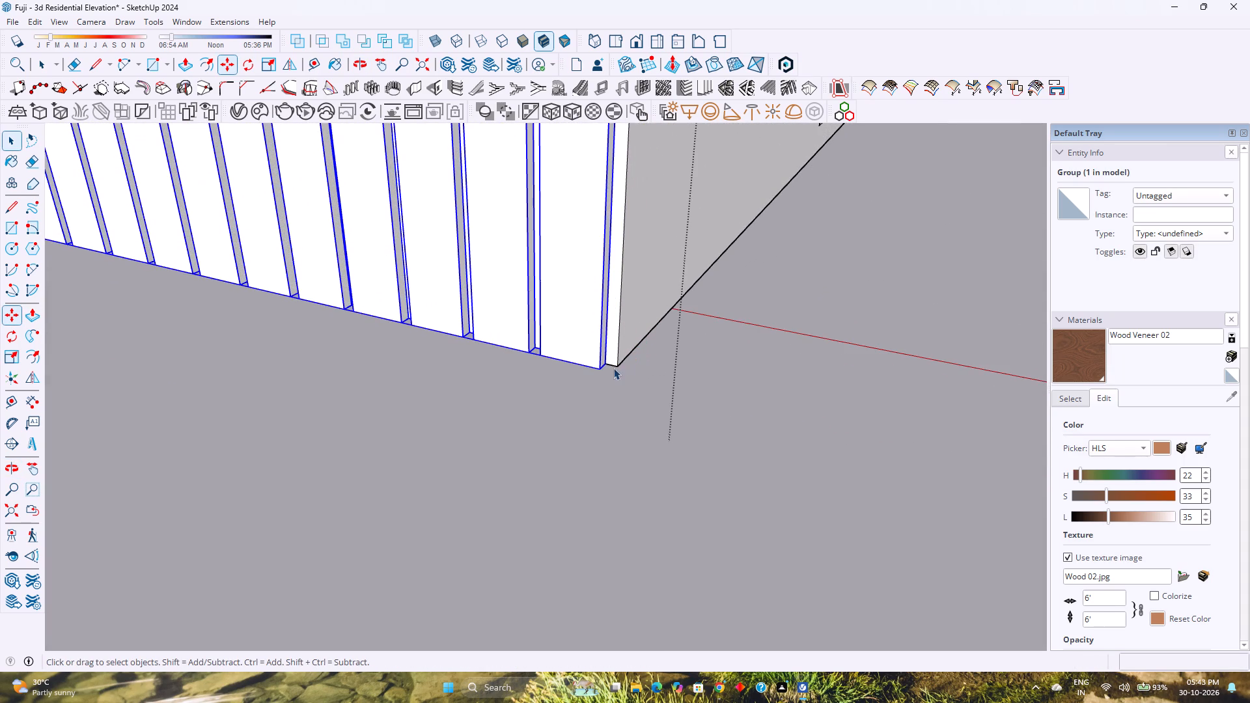
key("Escape")
Delete all guides and leave the group being edited.
scroll(598, 376, "down", 20)
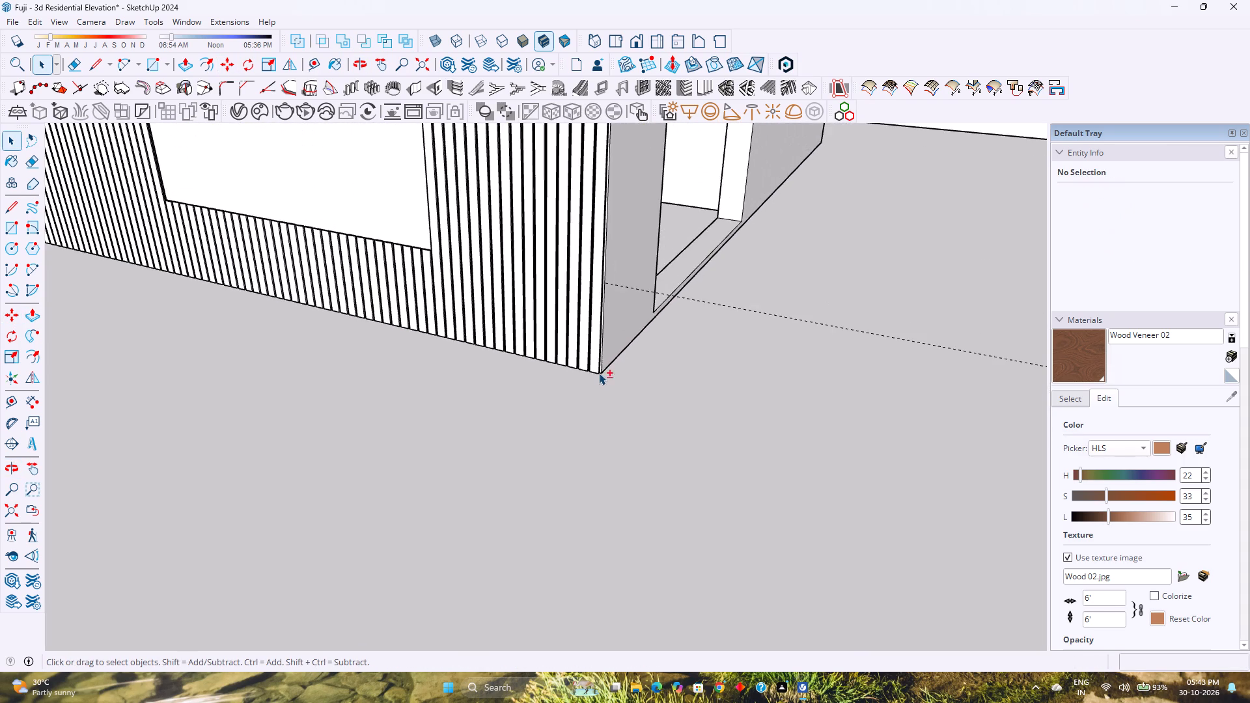
middle_click_drag(599, 373, 594, 445, "shift")
middle_click(594, 445, "shift")
middle_click(594, 445, "shift")
scroll(593, 437, "down", 3)
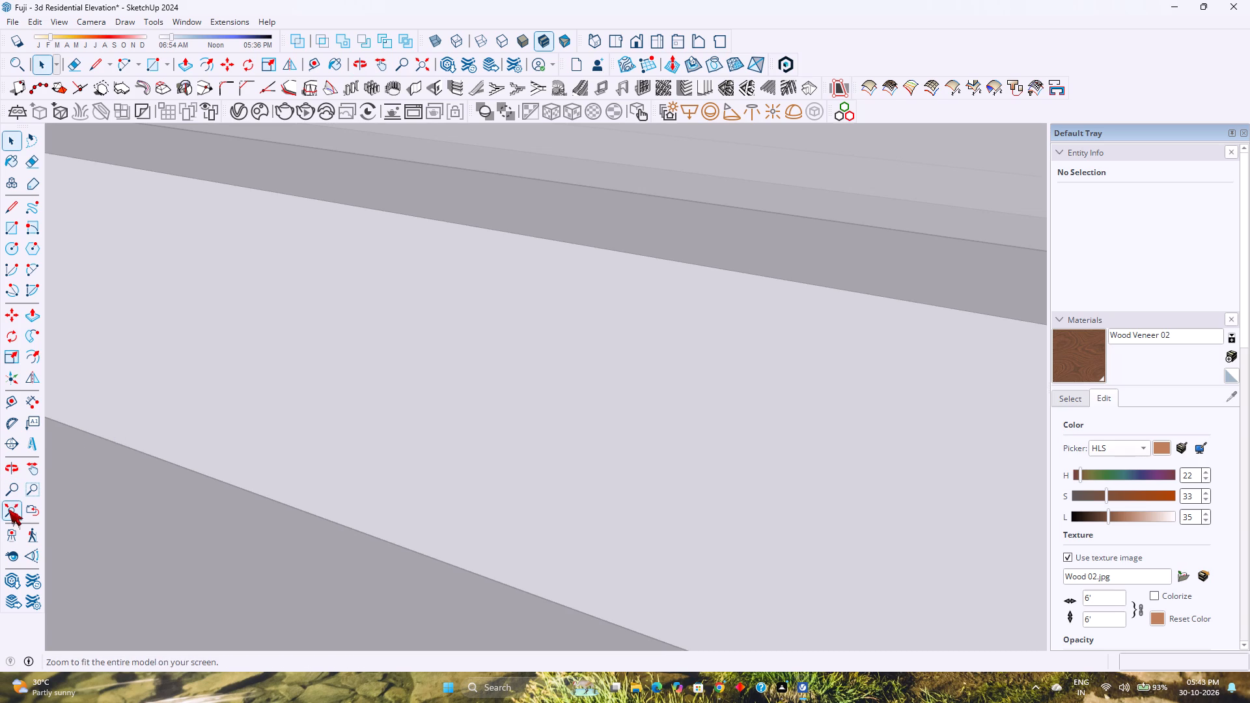
left_click(8, 509)
middle_click_drag(354, 426, 426, 322)
middle_click(430, 318)
scroll(555, 409, "up", 1, "shift")
middle_click_drag(555, 409, 559, 486, "shift")
middle_click_drag(551, 495, 488, 414)
middle_click(488, 414)
scroll(514, 454, "up", 4)
middle_click_drag(539, 472, 512, 452)
middle_click(512, 452)
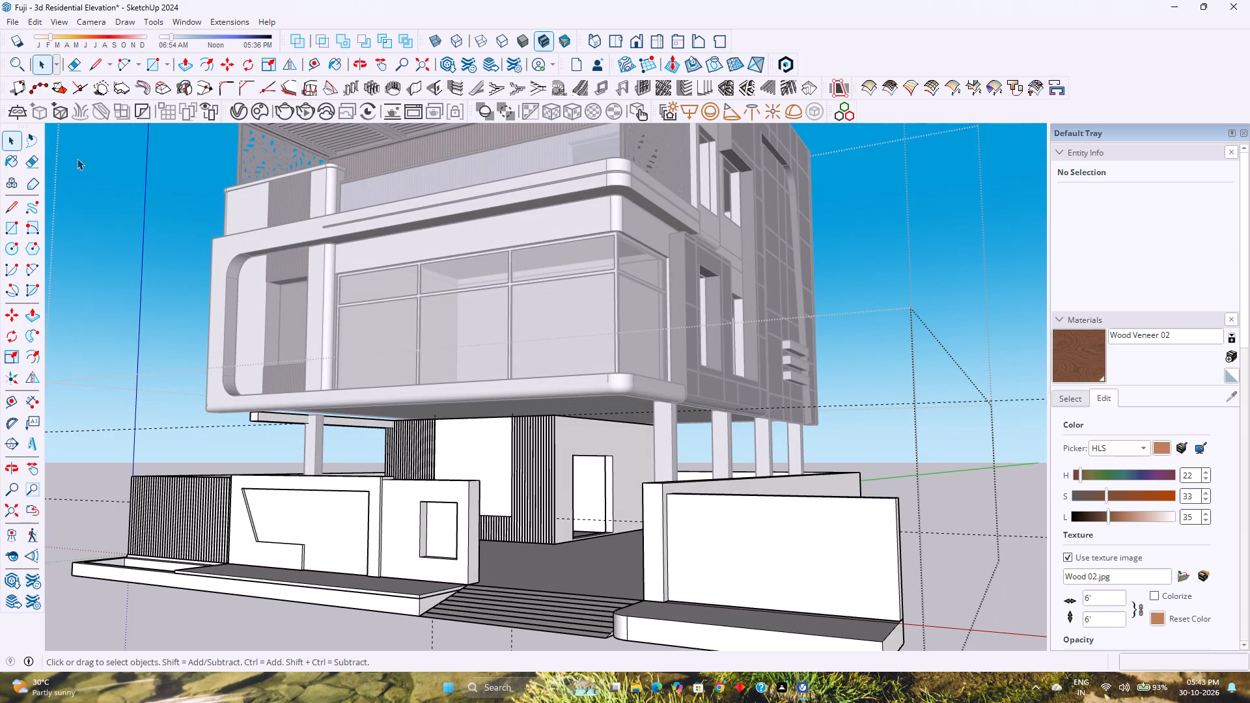
left_click(38, 25)
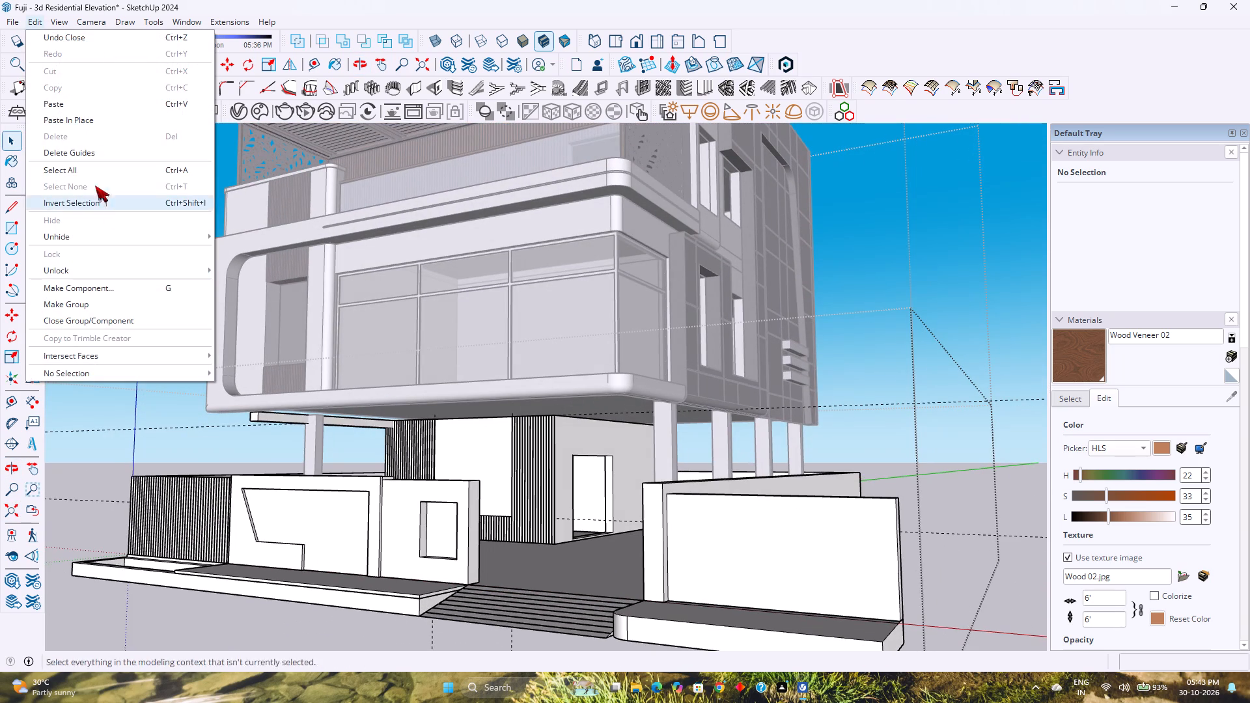
left_click(103, 150)
middle_click_drag(473, 343, 408, 316, "shift")
key("Escape")
Open the ground-floor room's wall group for editing, inside the building group.
scroll(519, 439, "up", 2)
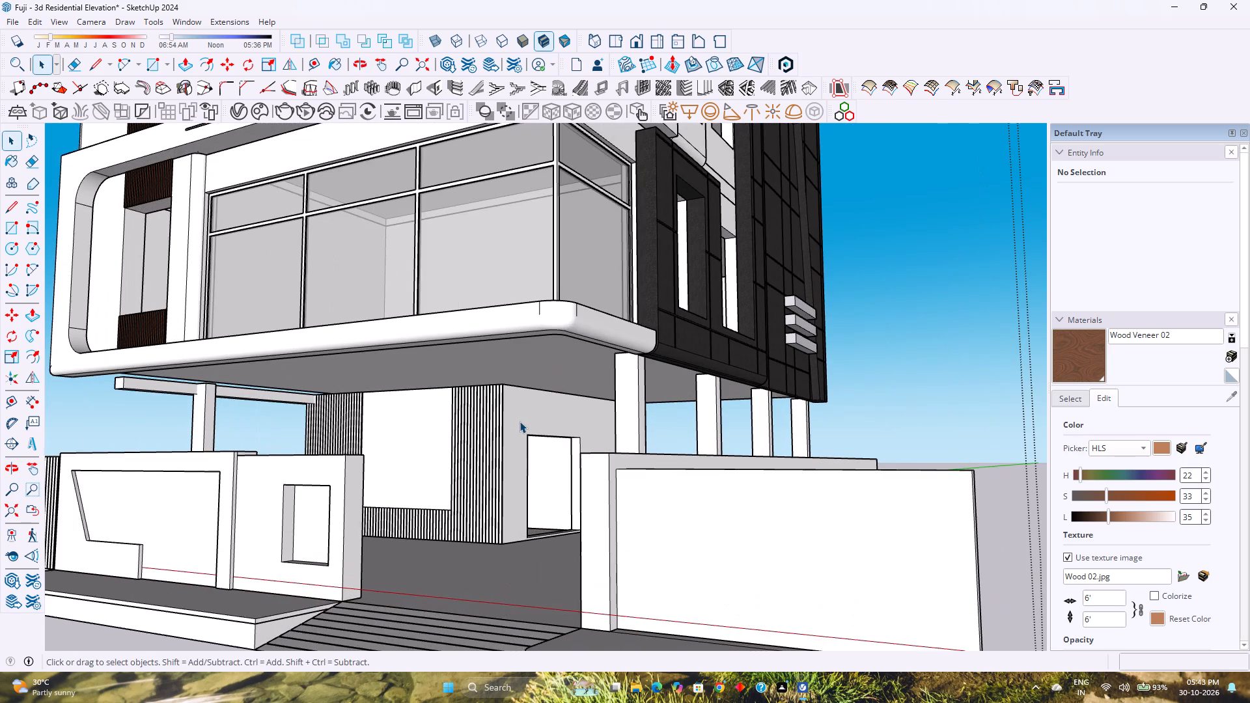
scroll(520, 421, "down", 2)
double_click(519, 423)
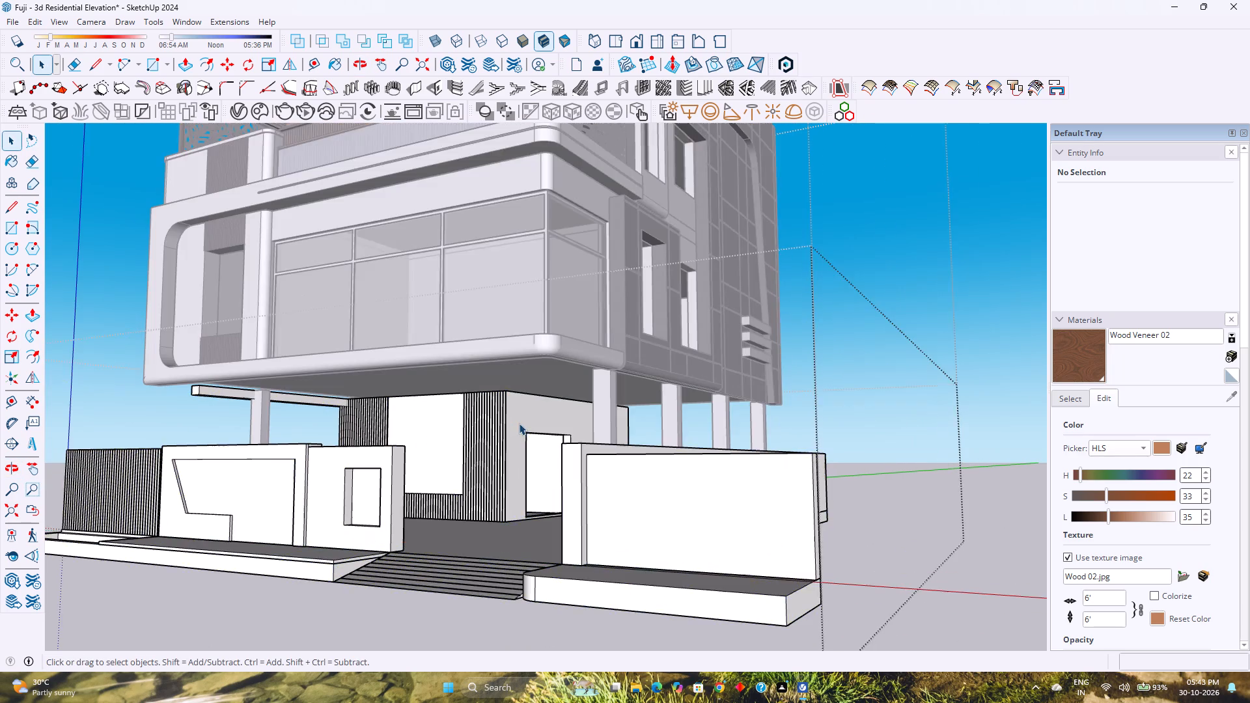
scroll(519, 422, "up", 1)
left_click(524, 419)
triple_click(523, 419)
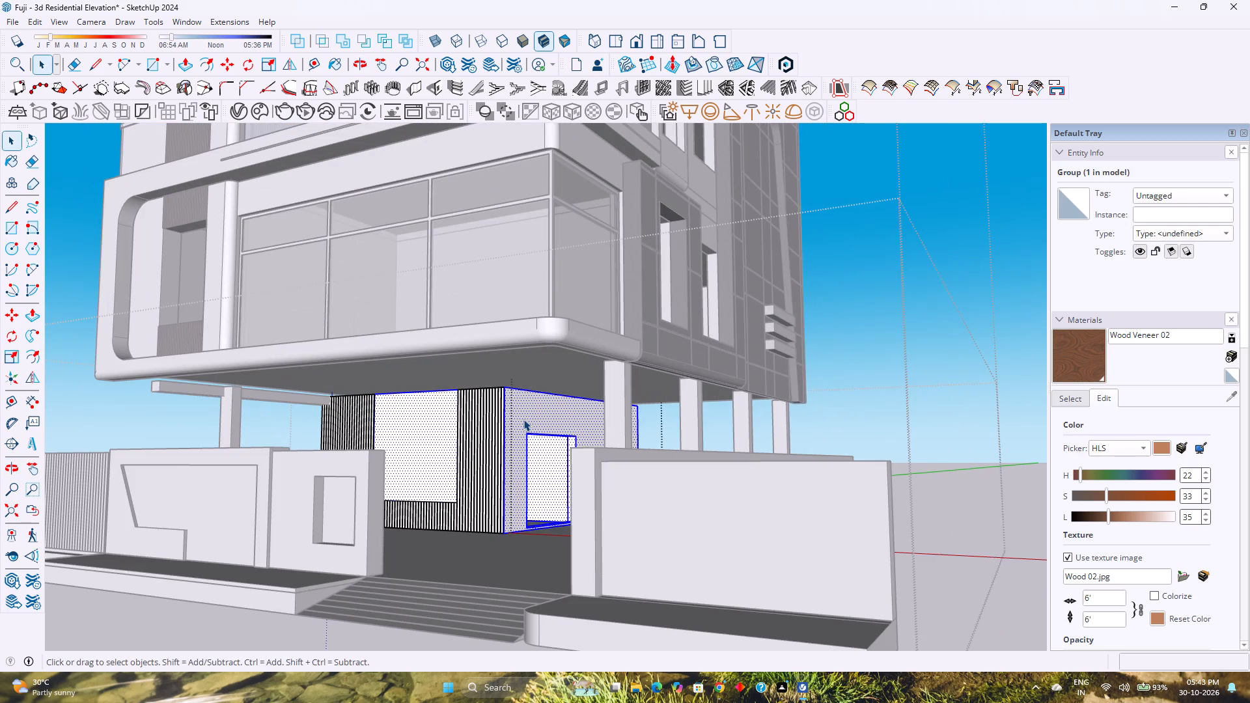
scroll(523, 419, "up", 2)
middle_click_drag(523, 419, 536, 435)
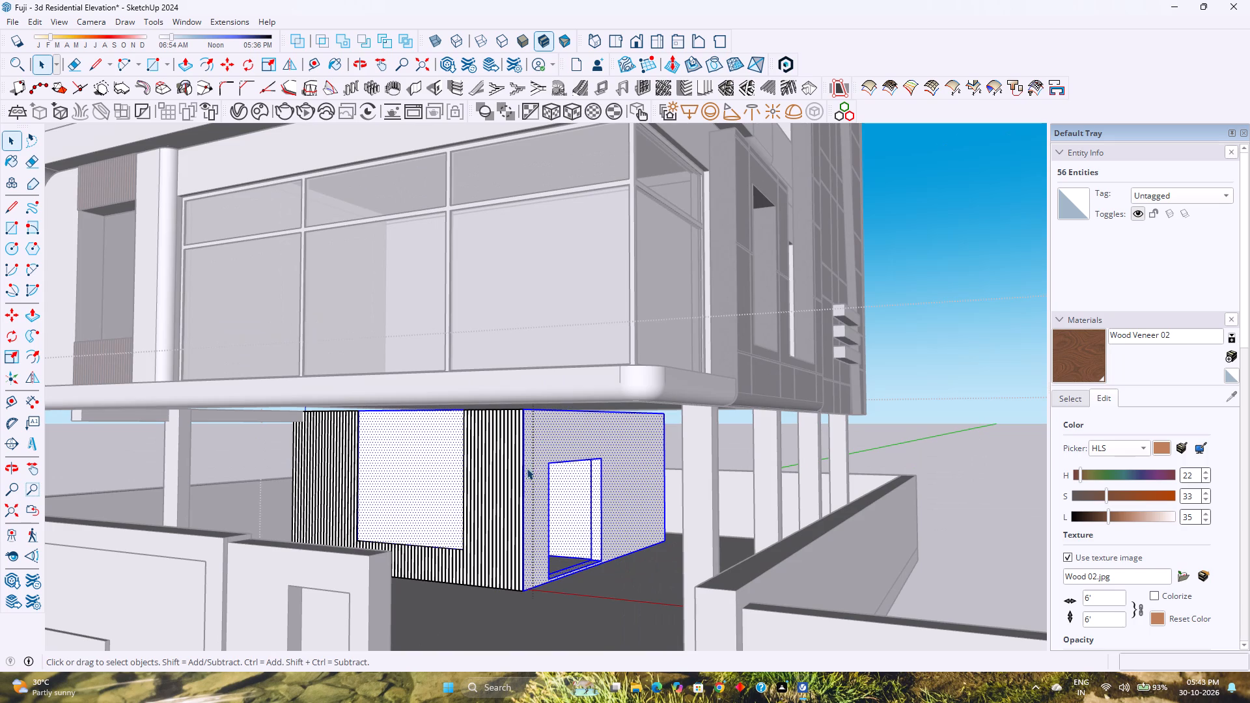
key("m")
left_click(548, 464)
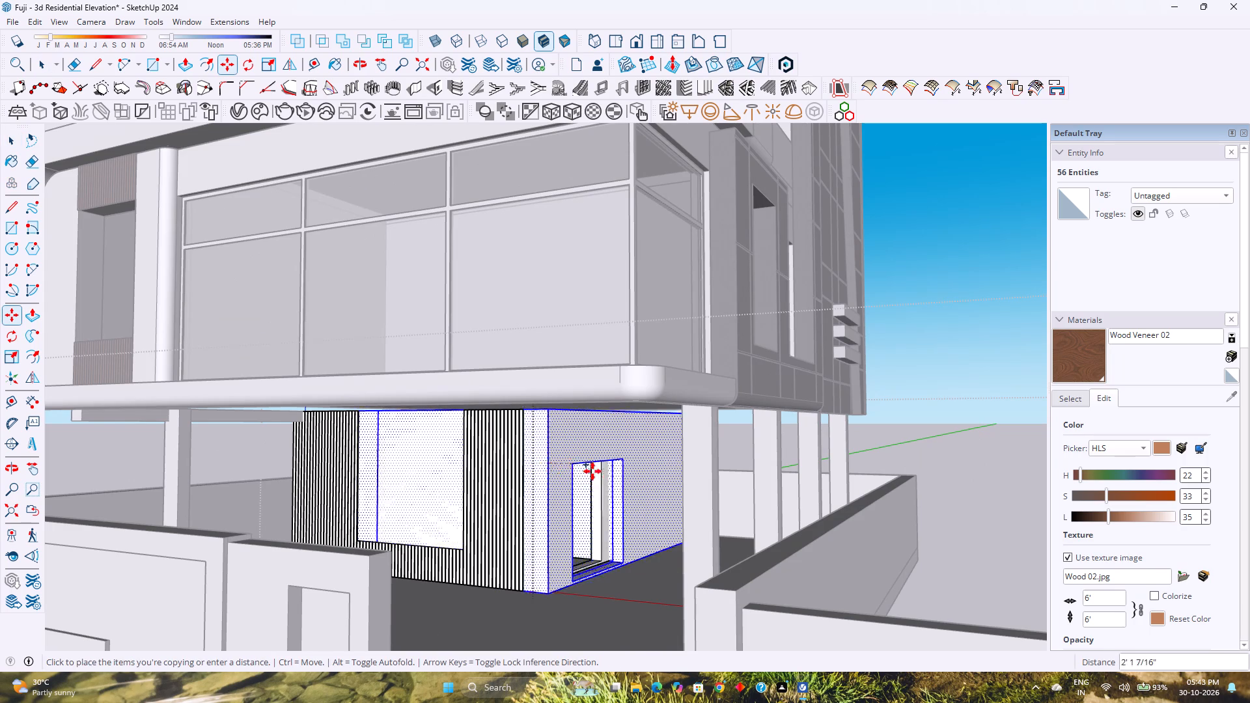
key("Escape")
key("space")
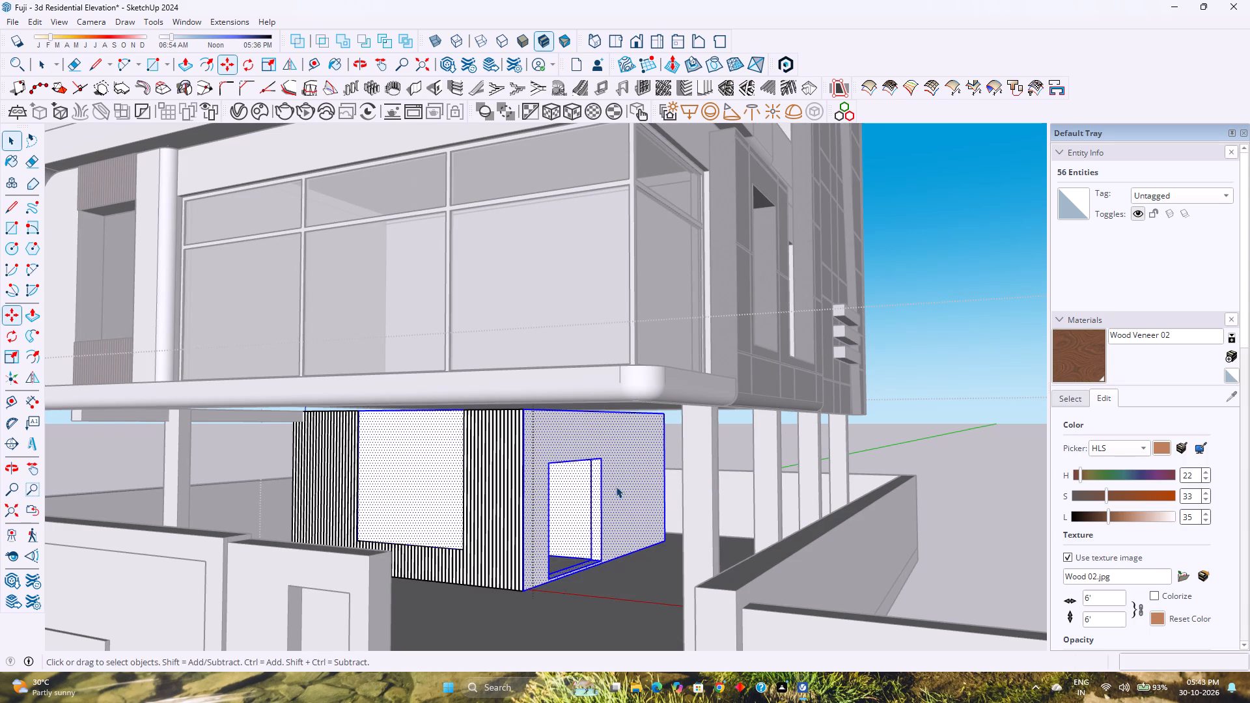
Copy the room's side wall face with the door opening 40' along the red axis, clear of the building.
left_click(553, 443)
key("m")
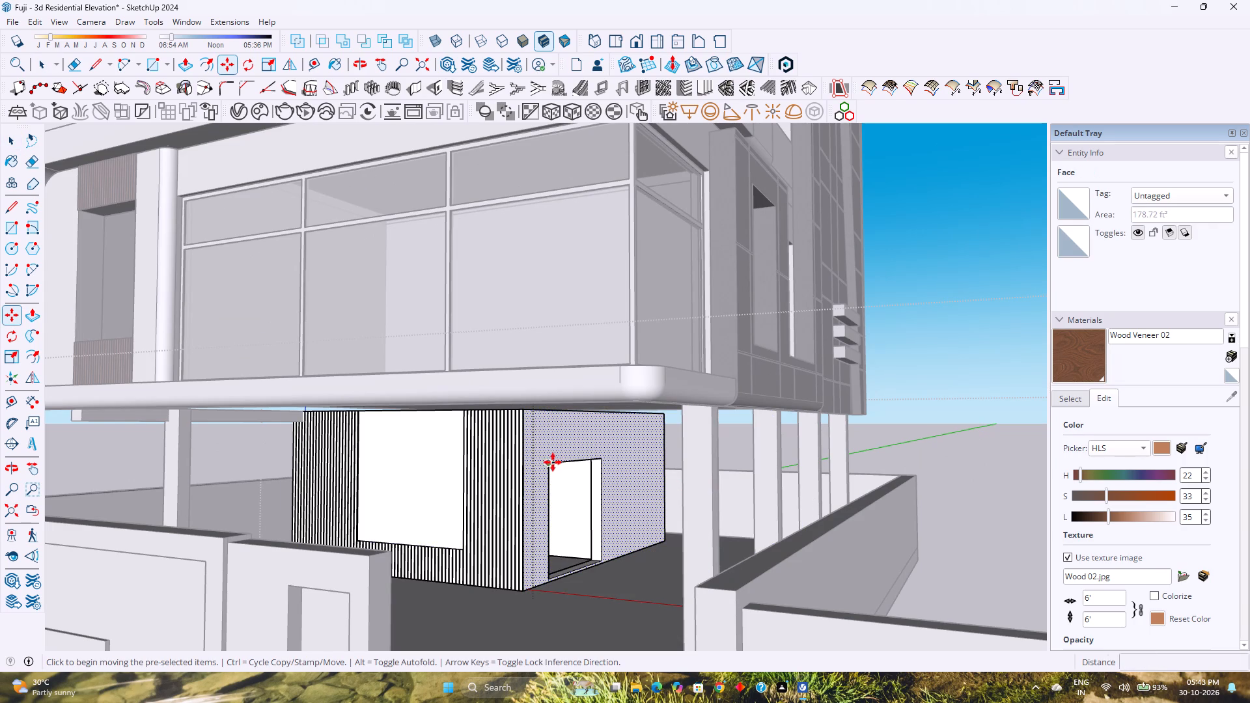
left_click(549, 464)
scroll(747, 475, "down", 3)
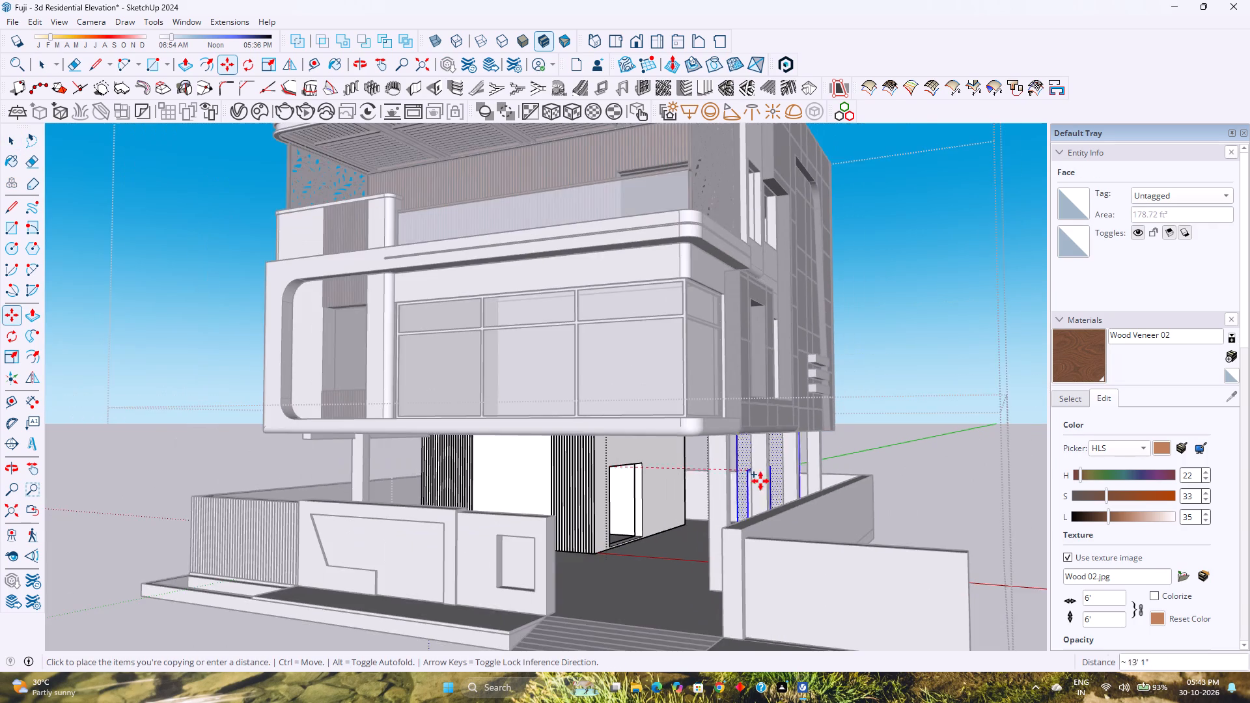
middle_click_drag(815, 482, 654, 454, "shift")
middle_click(654, 454, "shift")
key("Right")
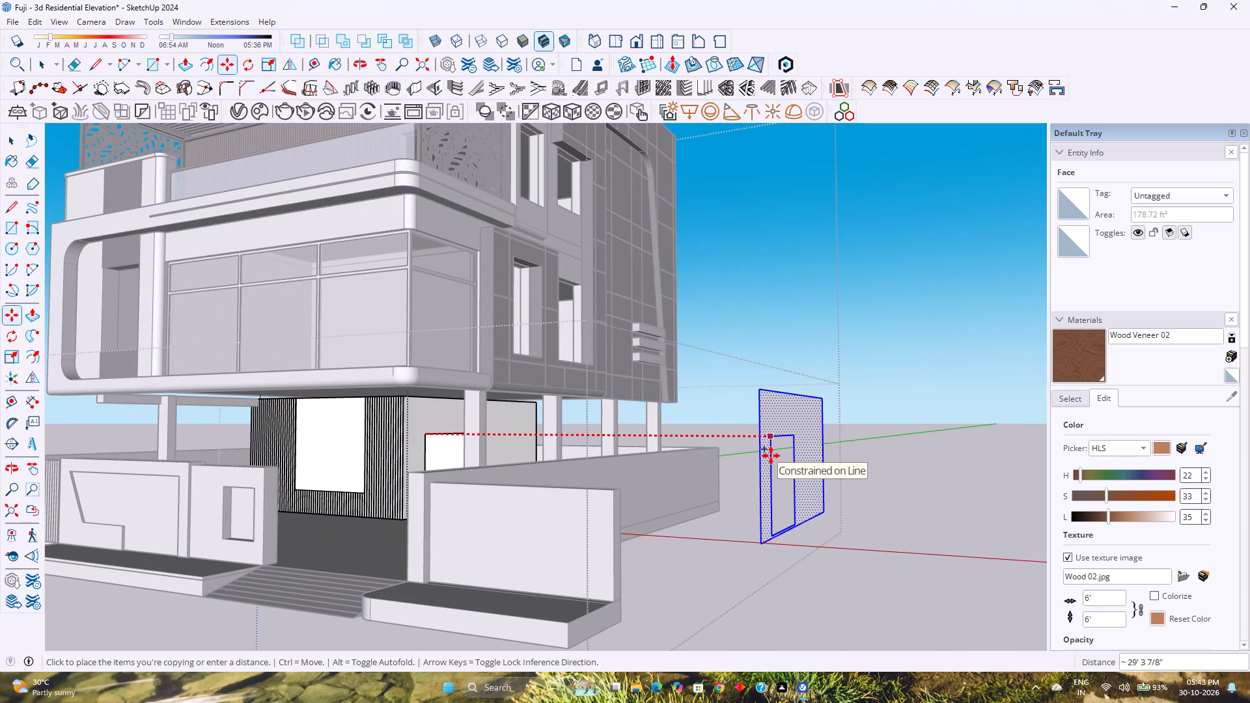
type("40'")
key("Return")
key("space")
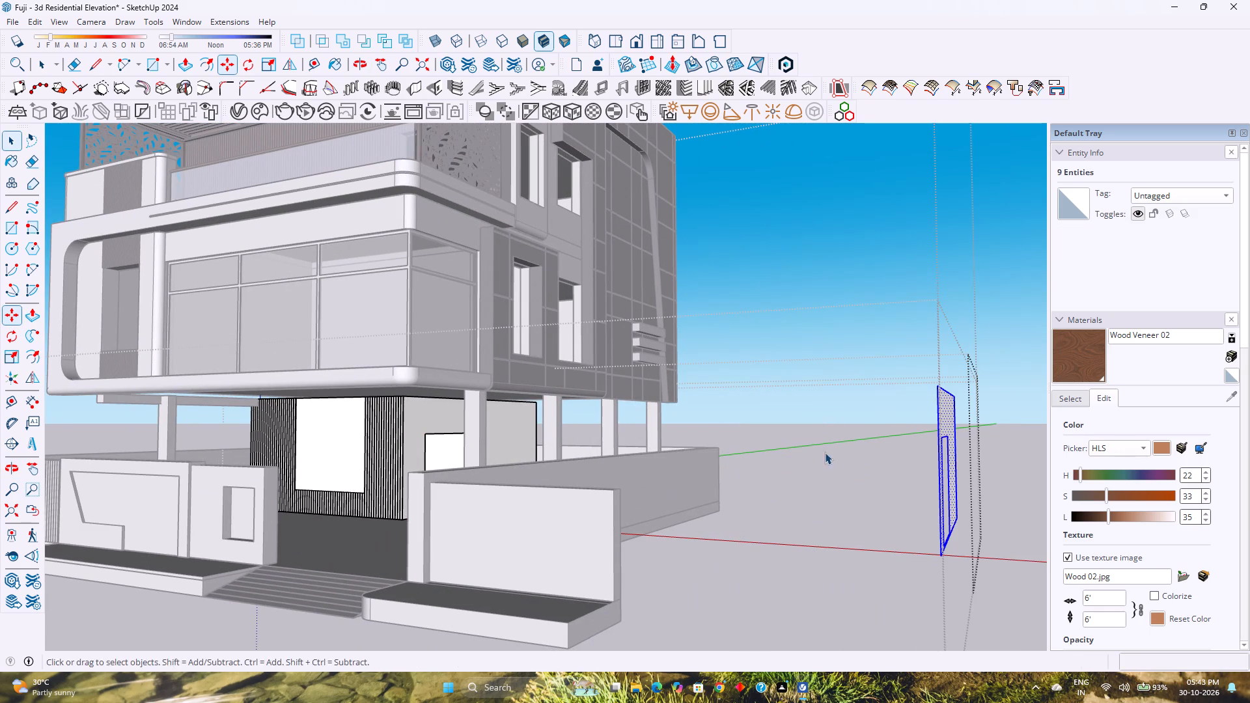
Group the copied side wall face together with all its edges.
middle_click_drag(825, 452, 618, 460)
middle_click(618, 460)
left_click(630, 448)
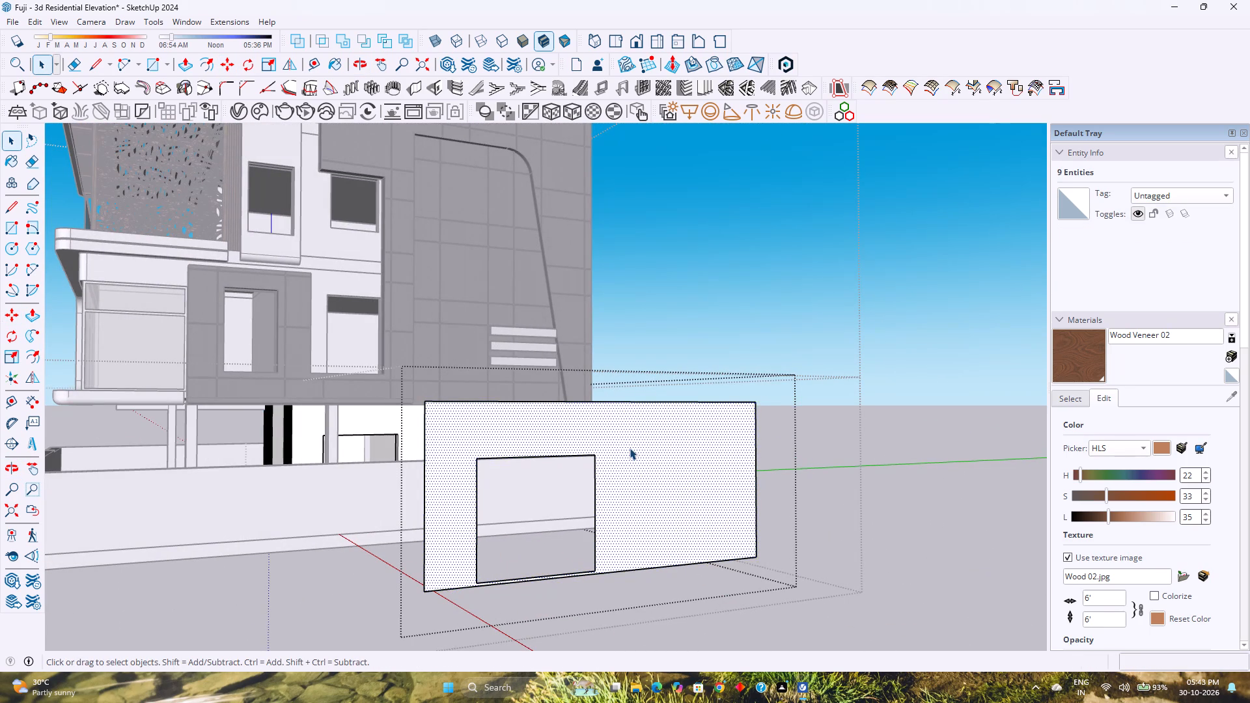
right_click(630, 448)
triple_click(639, 467)
left_click(639, 467)
right_click(639, 467)
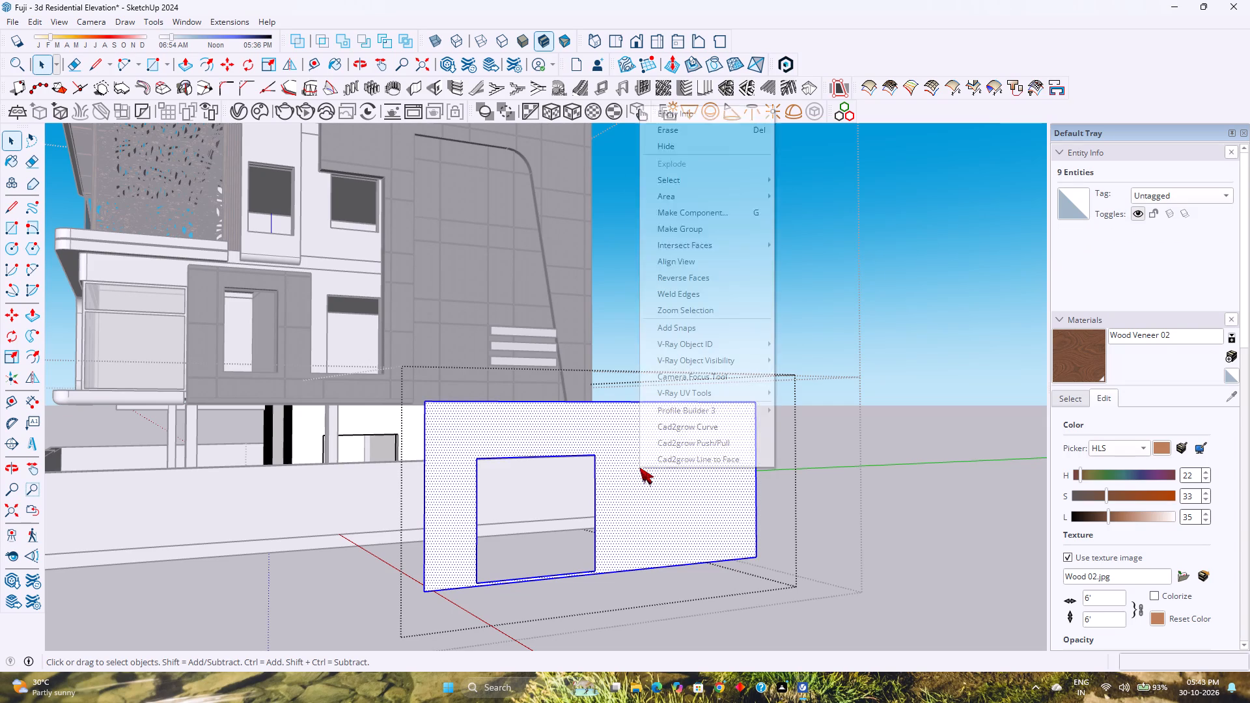
left_click(687, 234)
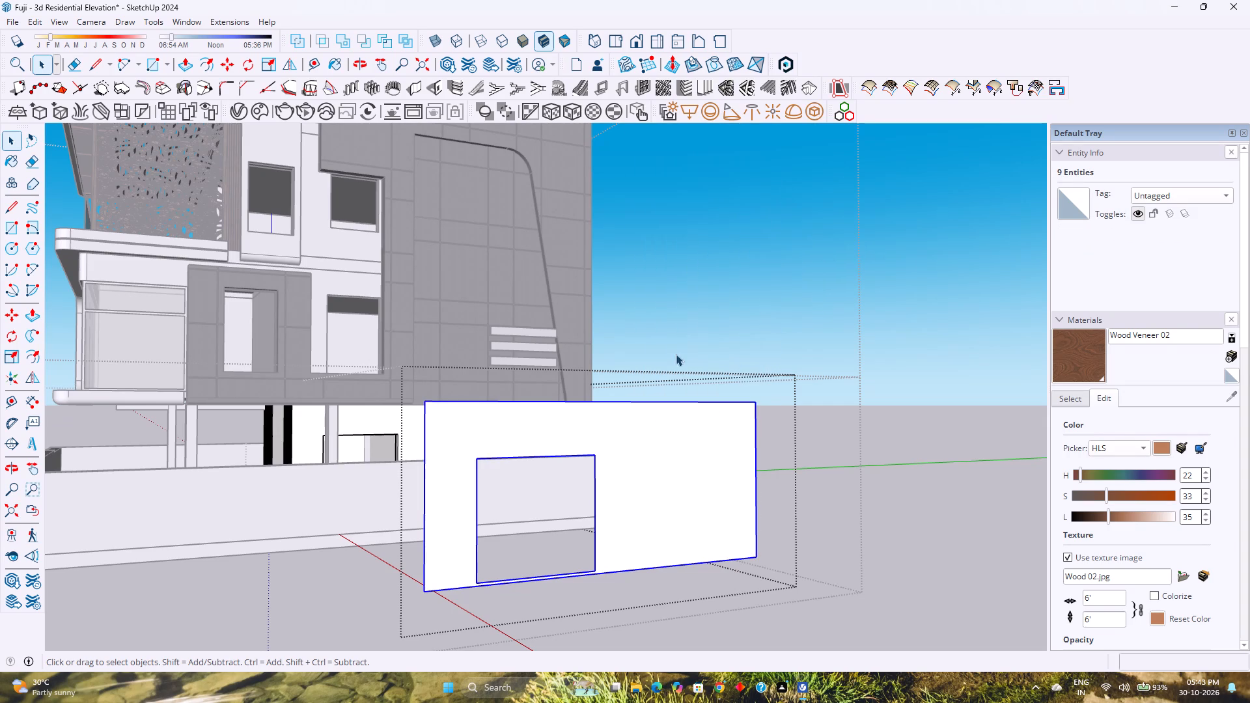
Create front-located vertical louvres on the grouped side wall face, 1/2" deep, 2 1/2" thick, spaced 3" at angle 0.0.
double_click(673, 433)
scroll(673, 433, "up", 2)
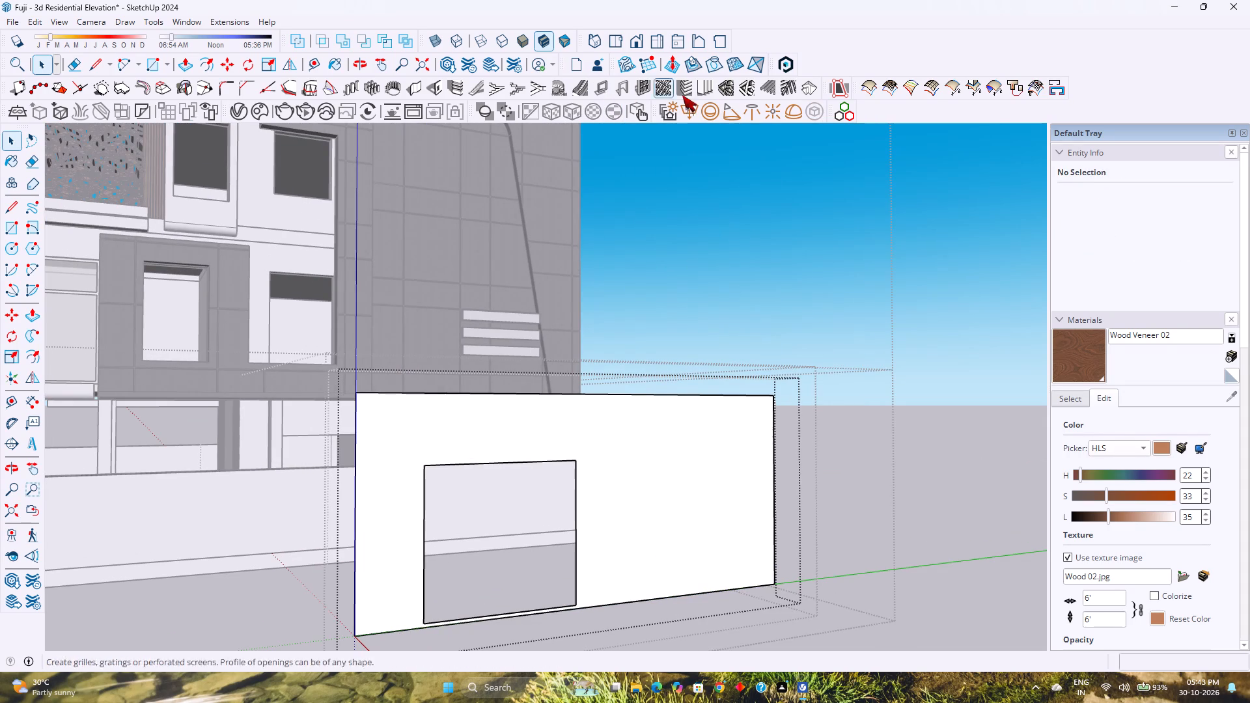
left_click(706, 89)
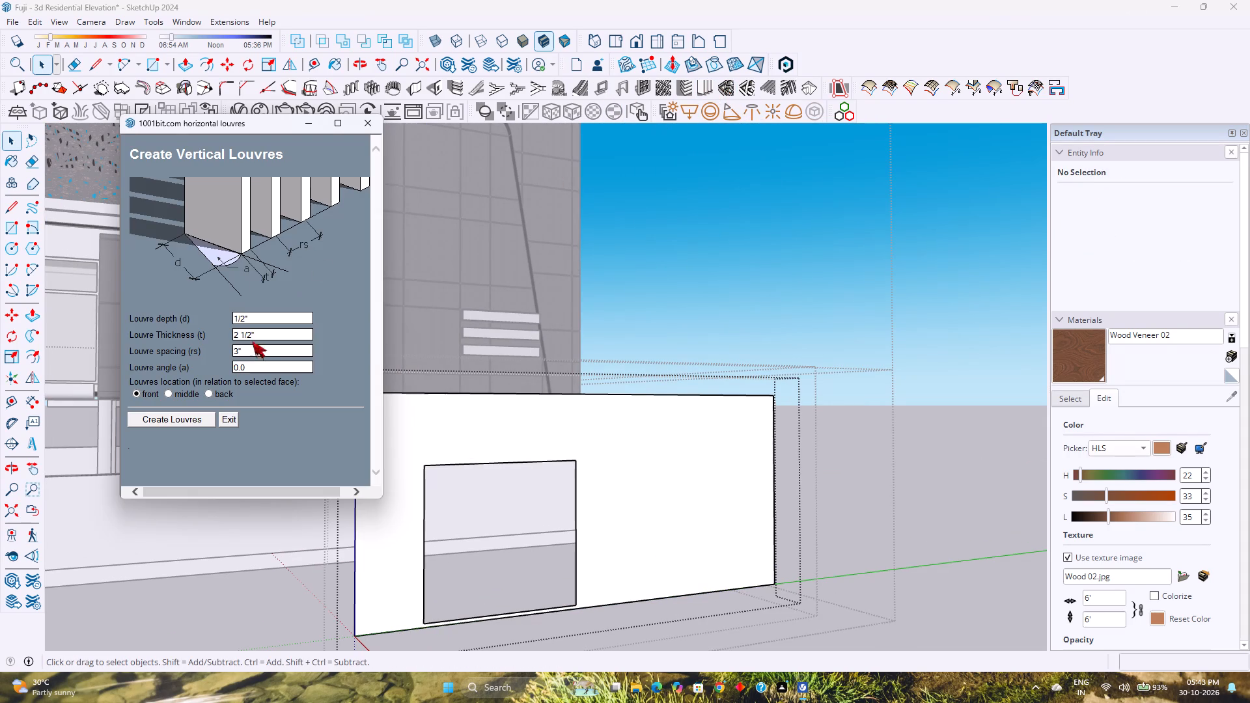
left_click(184, 418)
left_click(671, 451)
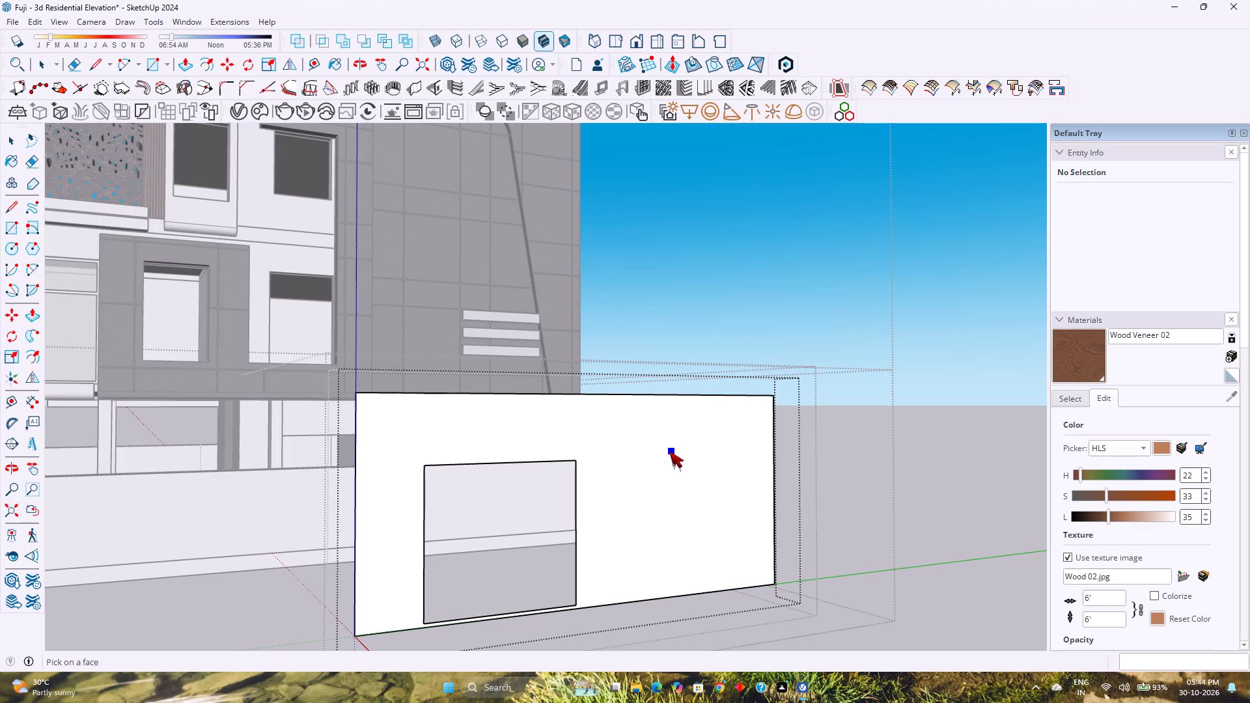
scroll(669, 450, "down", 3)
scroll(669, 450, "up", 3)
scroll(669, 450, "down", 3)
scroll(669, 450, "up", 4)
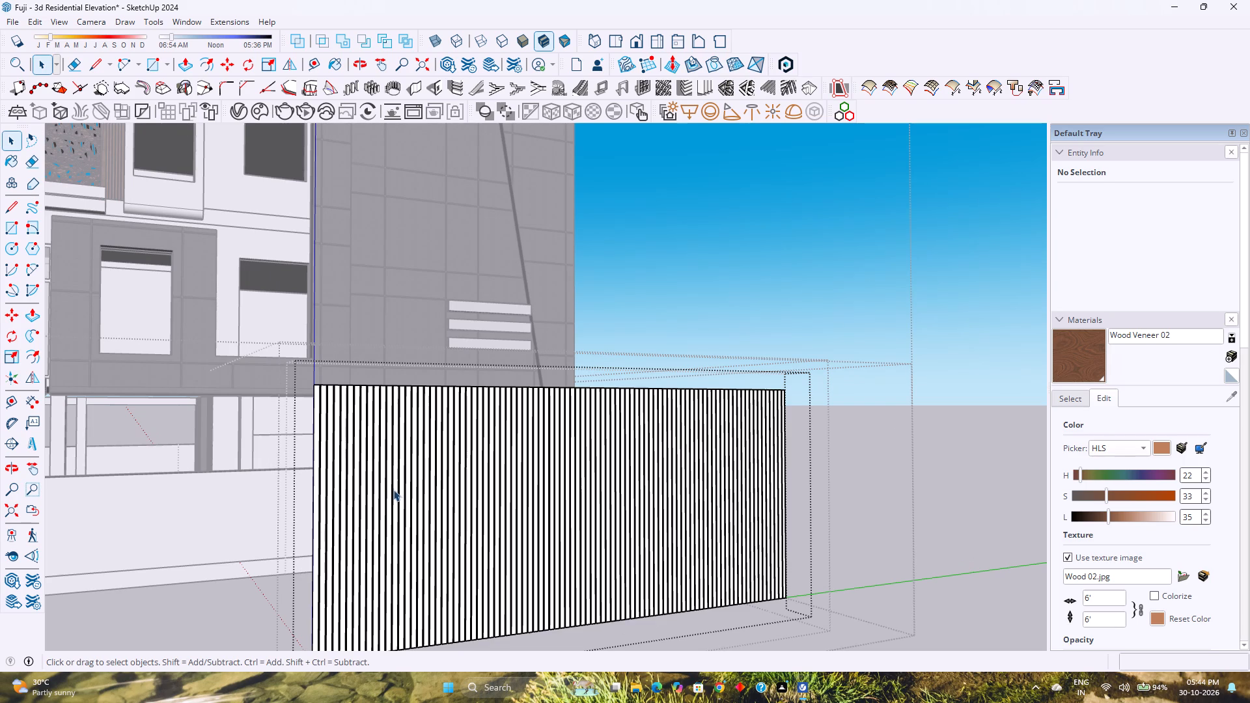
Examine the side wall's louvre panel from front and back, checking its ends and the door opening area.
middle_click_drag(394, 489, 835, 516)
middle_click(835, 516)
scroll(790, 481, "up", 1)
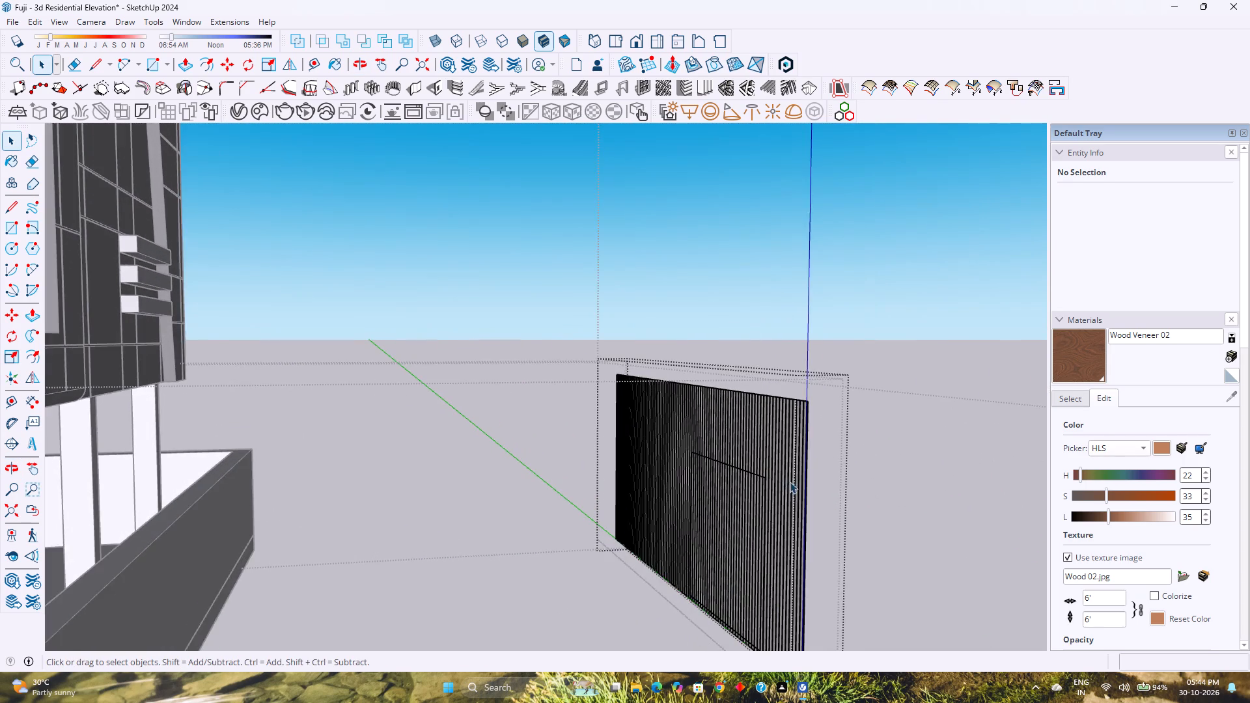
scroll(771, 495, "up", 3)
middle_click_drag(688, 541, 708, 506, "shift")
scroll(818, 552, "up", 3)
middle_click_drag(739, 575, 733, 512, "shift")
middle_click(733, 512, "shift")
scroll(729, 521, "up", 3)
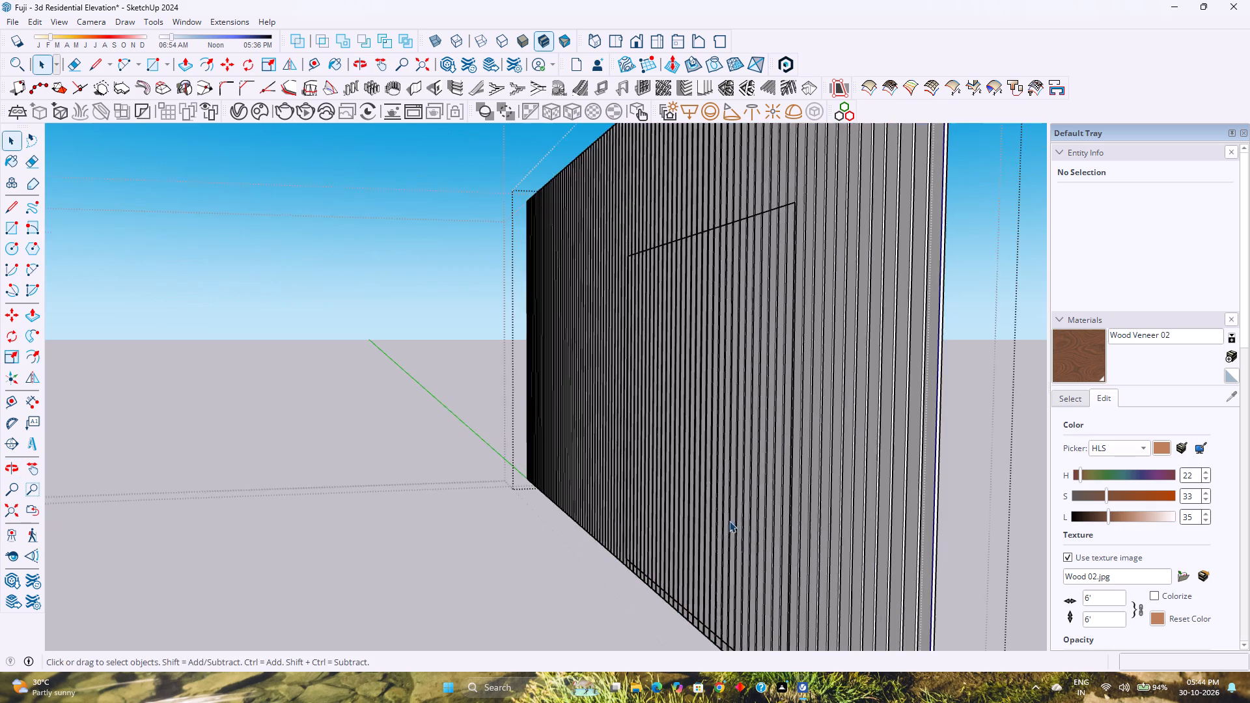
scroll(729, 521, "up", 1)
middle_click_drag(727, 533, 730, 499, "shift")
scroll(743, 532, "up", 3)
middle_click_drag(736, 517, 693, 450, "shift")
middle_click_drag(690, 450, 881, 466)
middle_click(882, 466)
scroll(842, 473, "down", 1)
middle_click_drag(842, 473, 719, 515)
middle_click(719, 515)
middle_click_drag(822, 525, 460, 521)
middle_click(460, 521)
middle_click(458, 521)
scroll(458, 517, "down", 6)
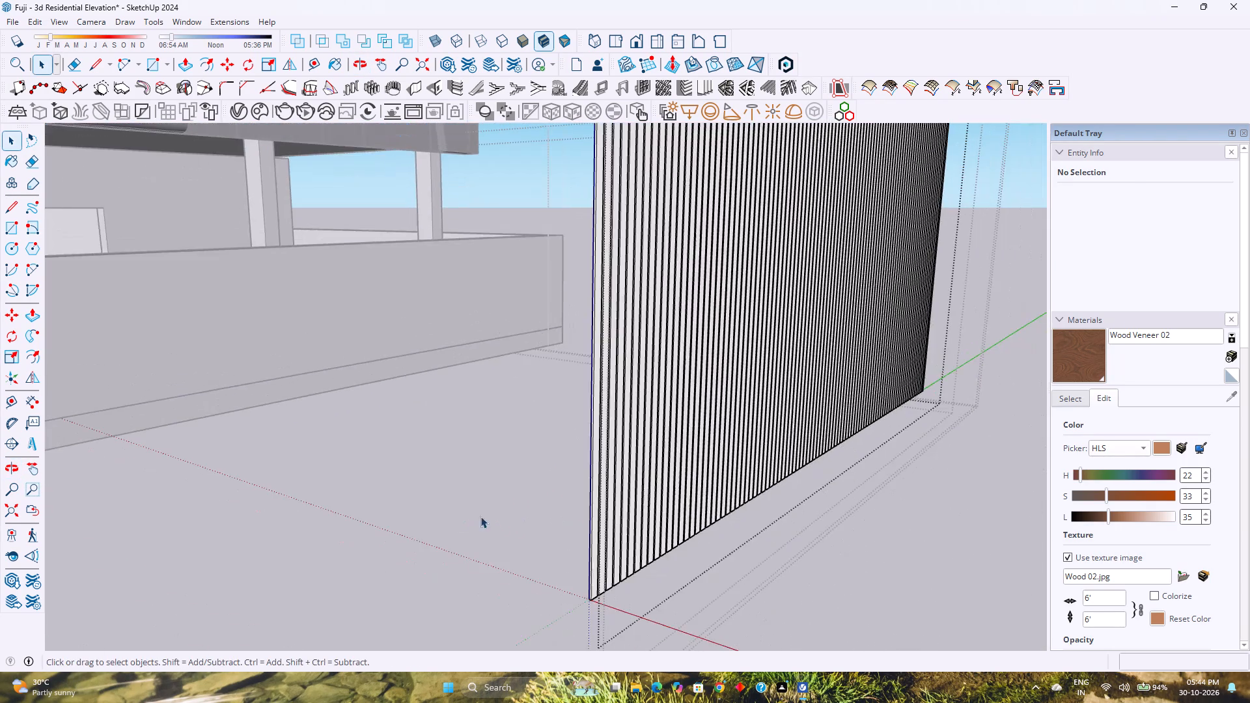
middle_click_drag(804, 471, 779, 523, "shift")
middle_click_drag(778, 523, 695, 524)
middle_click(695, 524)
scroll(551, 479, "down", 4)
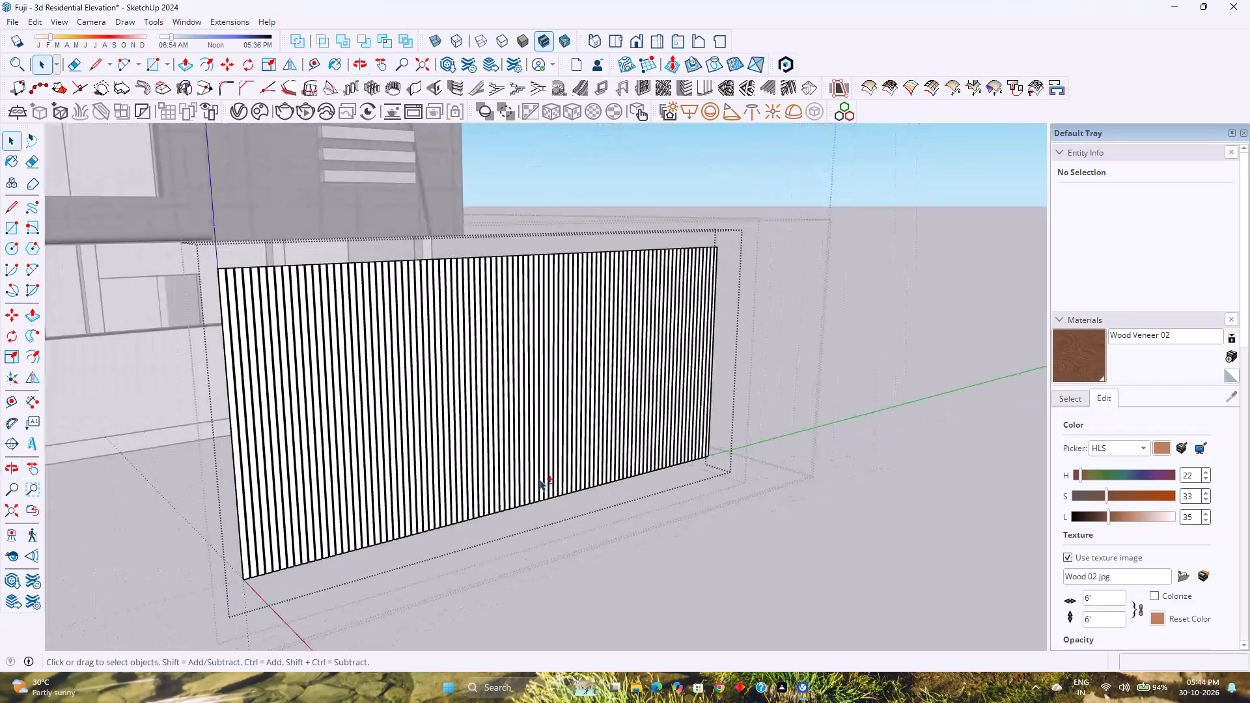
middle_click_drag(539, 479, 721, 514, "shift")
scroll(689, 506, "down", 3)
scroll(697, 504, "up", 3)
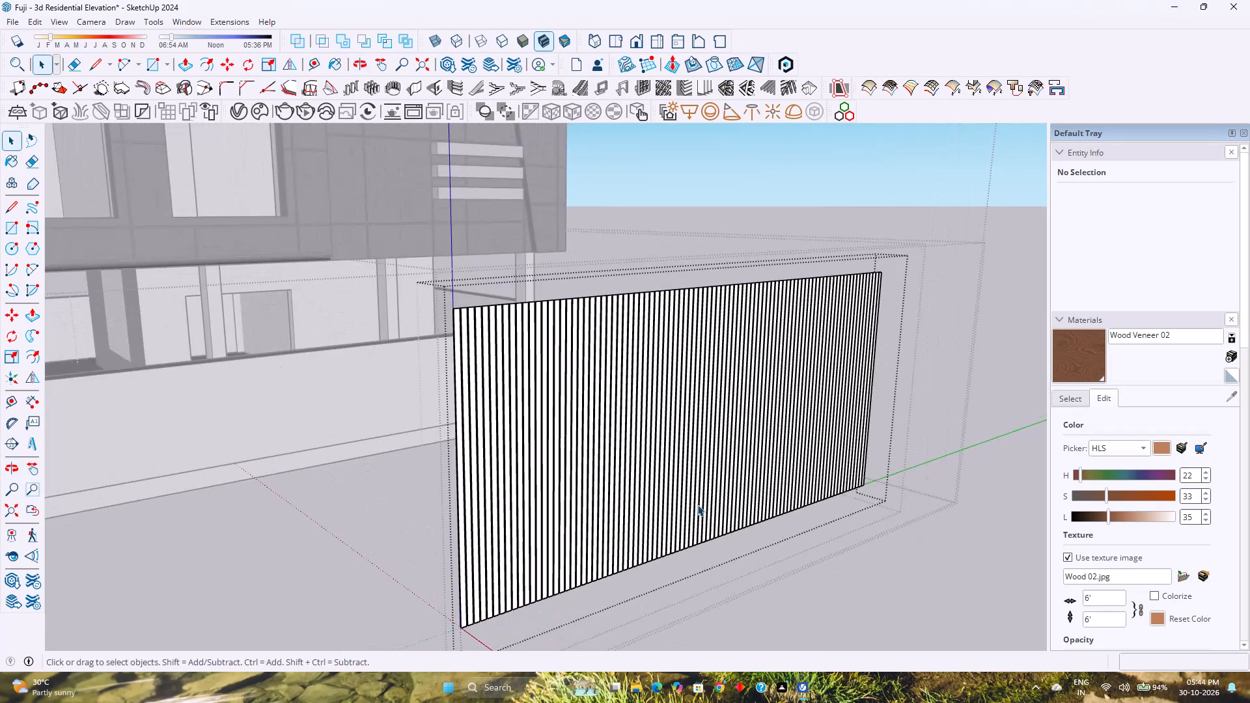
Undo the louvre panel created on the grouped side wall face.
middle_click_drag(667, 501, 626, 504)
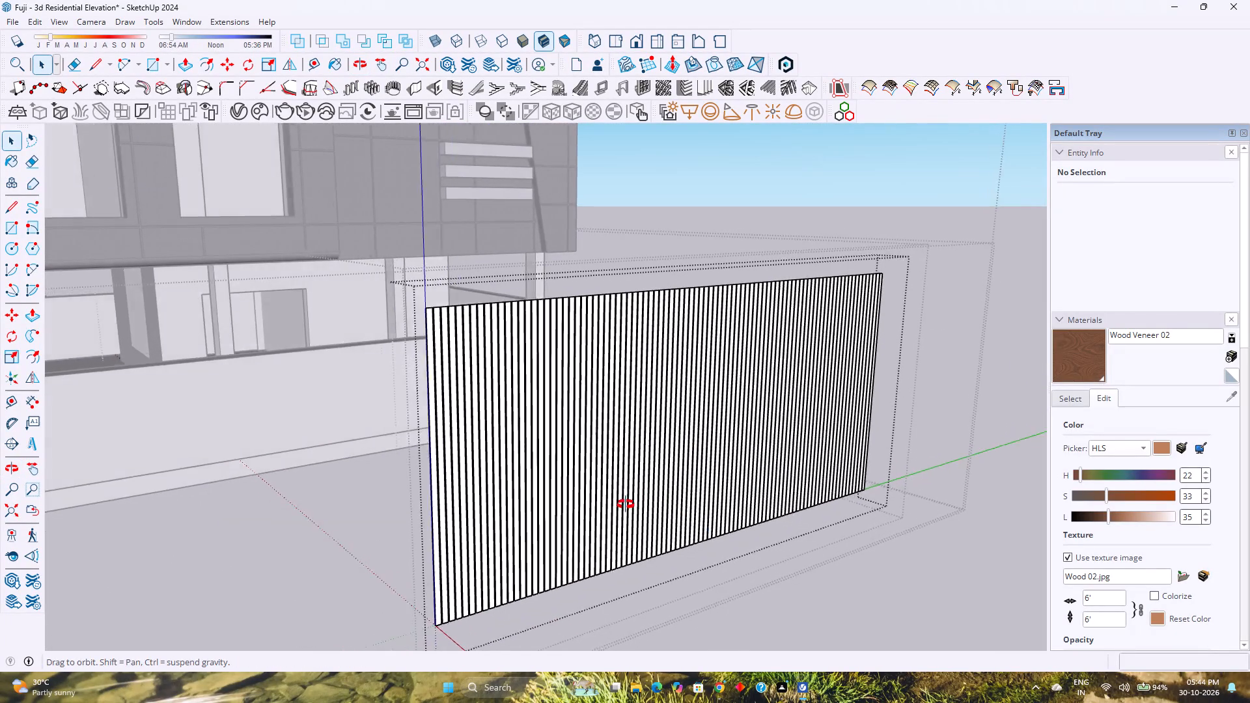
middle_click_drag(626, 504, 433, 497)
middle_click(433, 497)
scroll(430, 494, "up", 5)
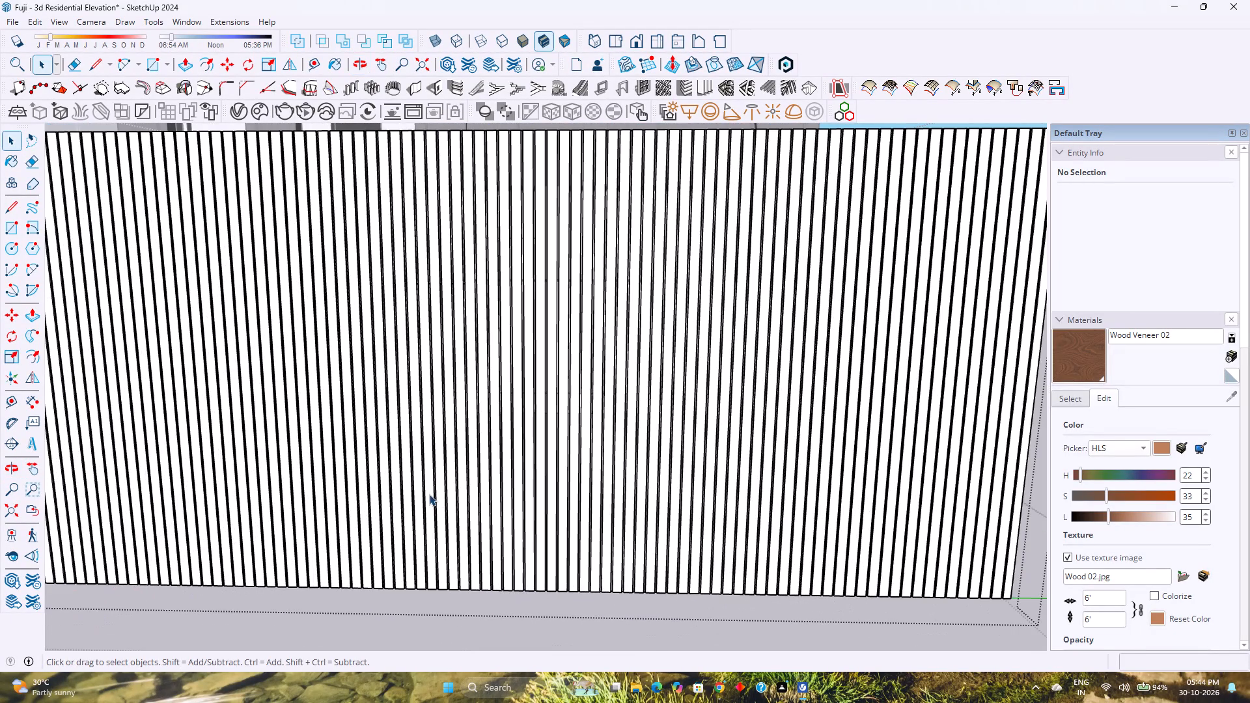
middle_click_drag(429, 494, 913, 510)
scroll(764, 487, "down", 3)
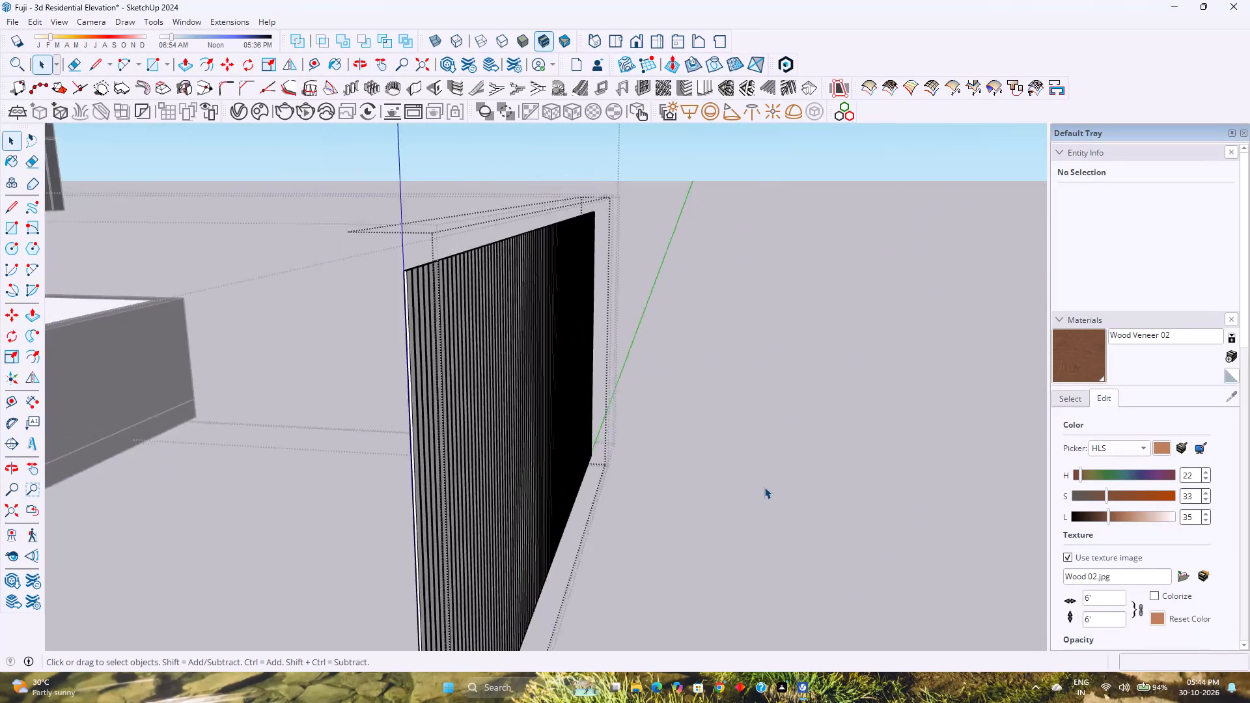
key("ctrl+z")
key("space")
Draw two 2" lines from the door opening's bottom corners straight down to the wall face's base edge.
middle_click_drag(723, 483, 635, 485)
middle_click_drag(620, 485, 614, 485)
scroll(584, 482, "down", 1)
middle_click_drag(451, 544, 479, 490, "shift")
middle_click(486, 483, "shift")
scroll(331, 572, "up", 1)
middle_click_drag(303, 586, 352, 521, "shift")
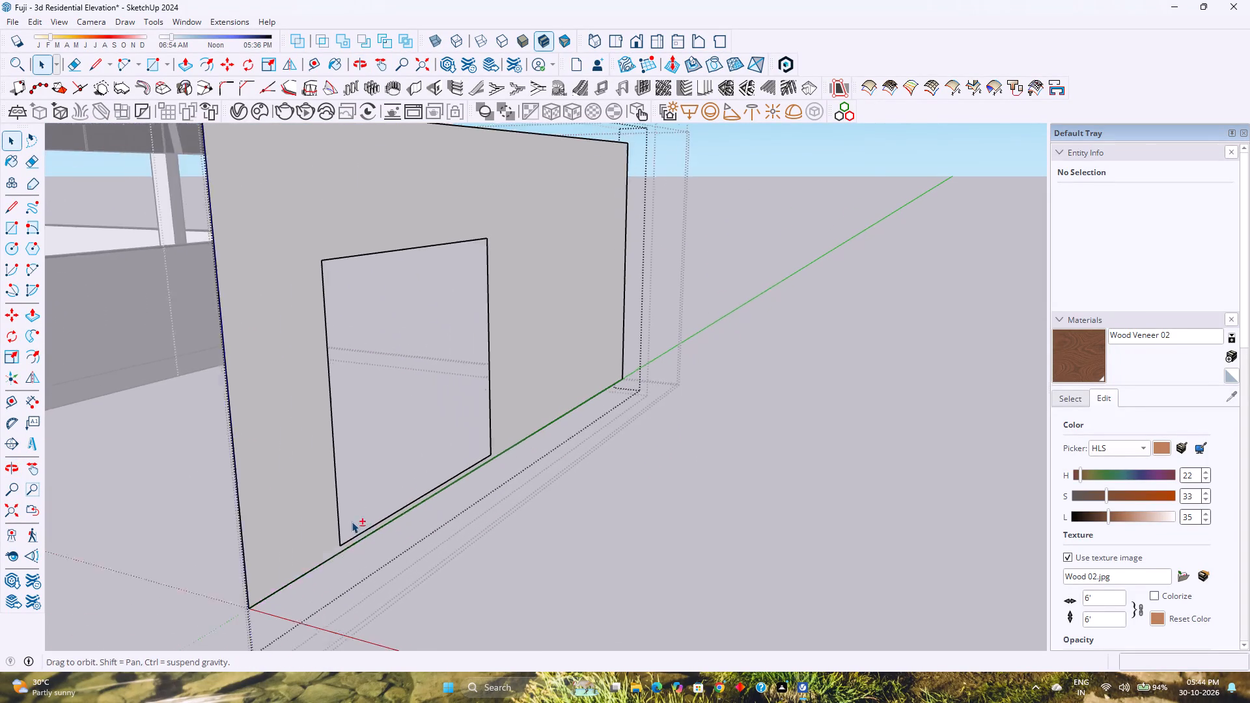
middle_click_drag(352, 521, 350, 522, "shift")
middle_click(352, 521, "shift")
scroll(400, 545, "up", 5)
middle_click_drag(353, 546, 264, 546)
middle_click(263, 546)
middle_click_drag(251, 535, 573, 513, "shift")
middle_click(574, 512, "shift")
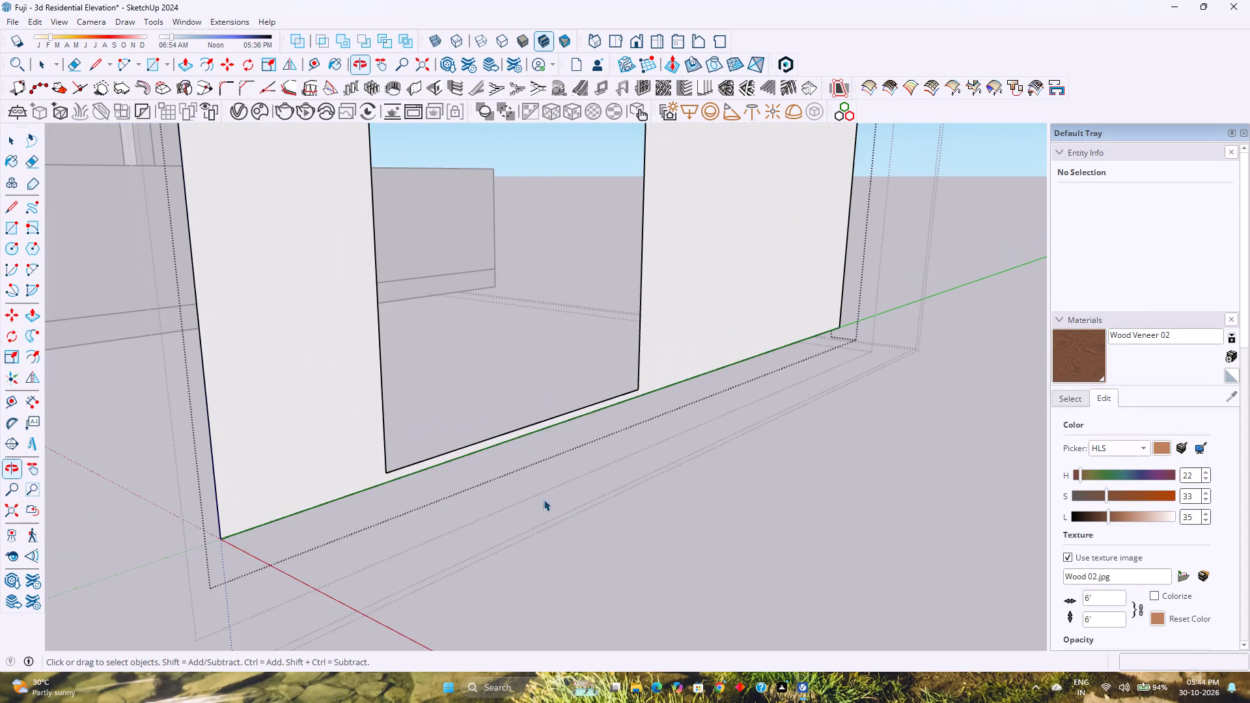
scroll(448, 473, "up", 3)
left_click(409, 466)
double_click(409, 466)
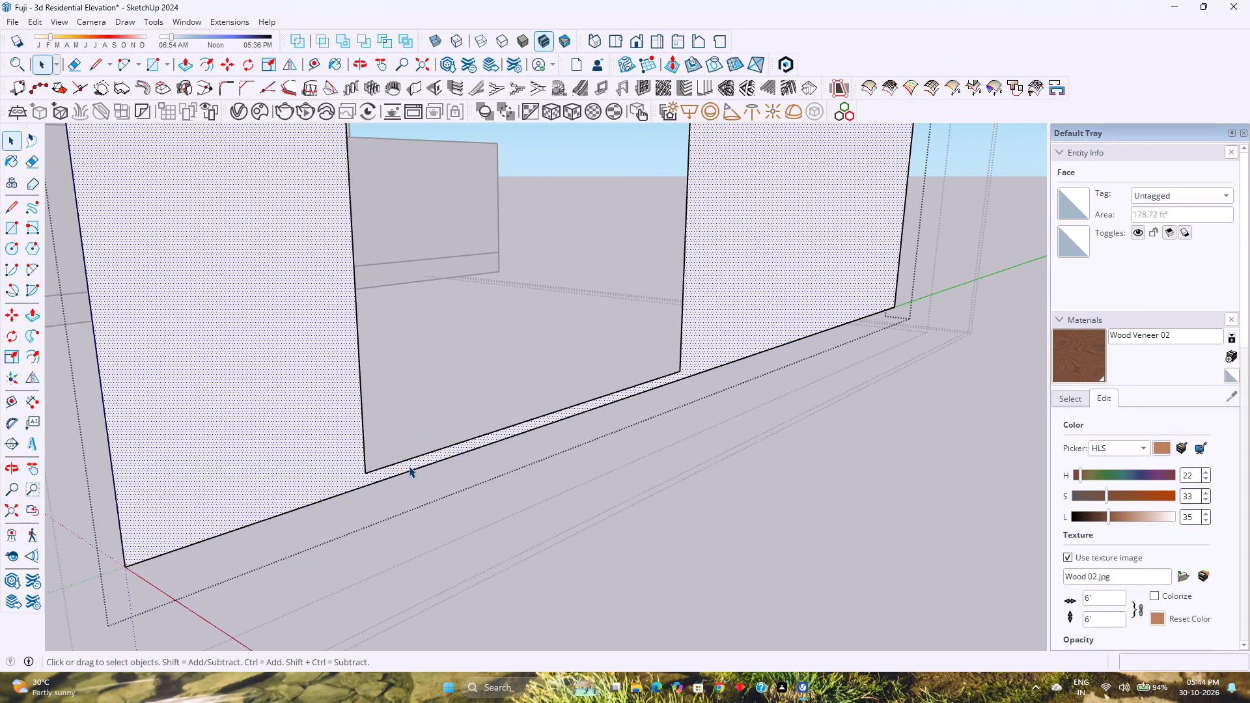
scroll(409, 466, "up", 5)
middle_click_drag(409, 466, 361, 471)
middle_click(361, 471)
key("l")
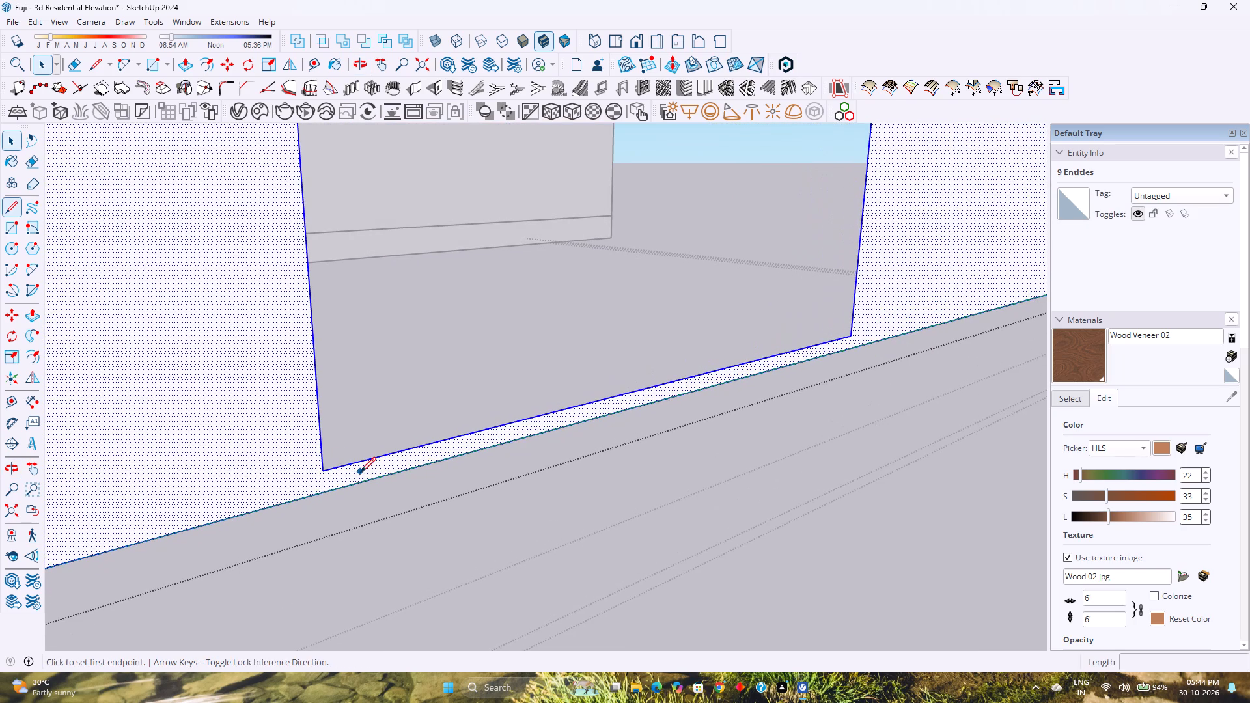
left_click(322, 470)
left_click(326, 491)
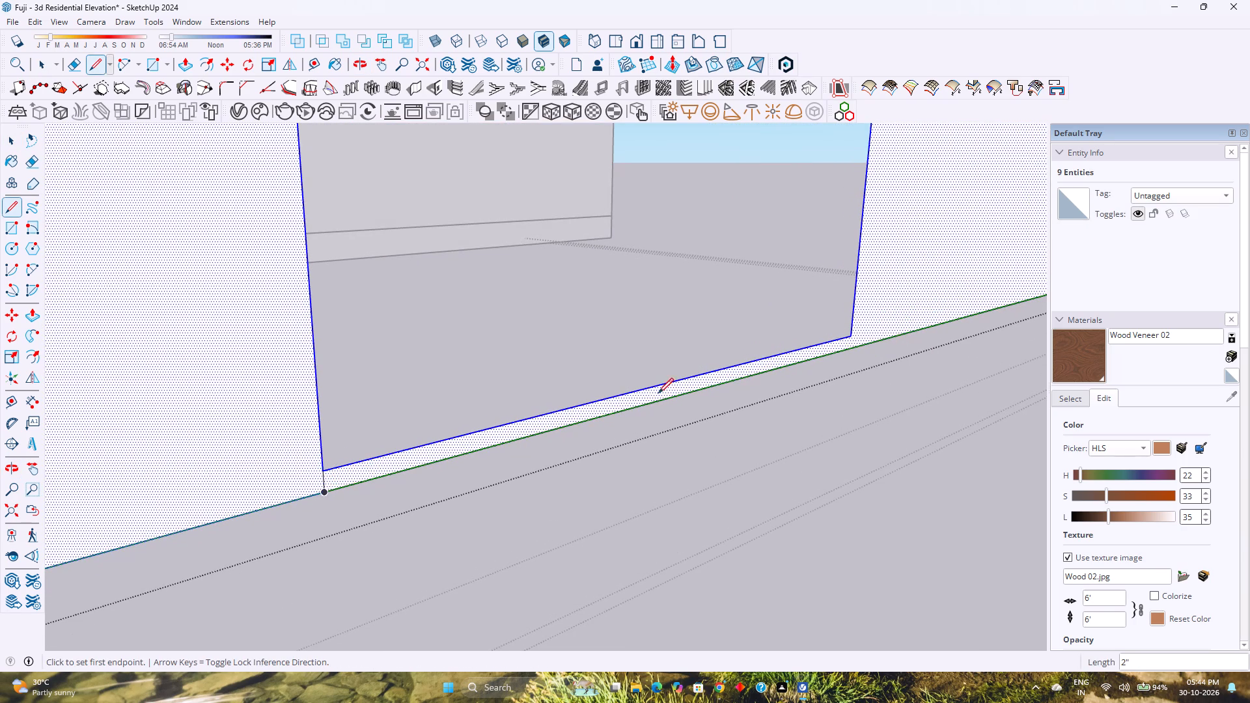
left_click(851, 338)
left_click(854, 352)
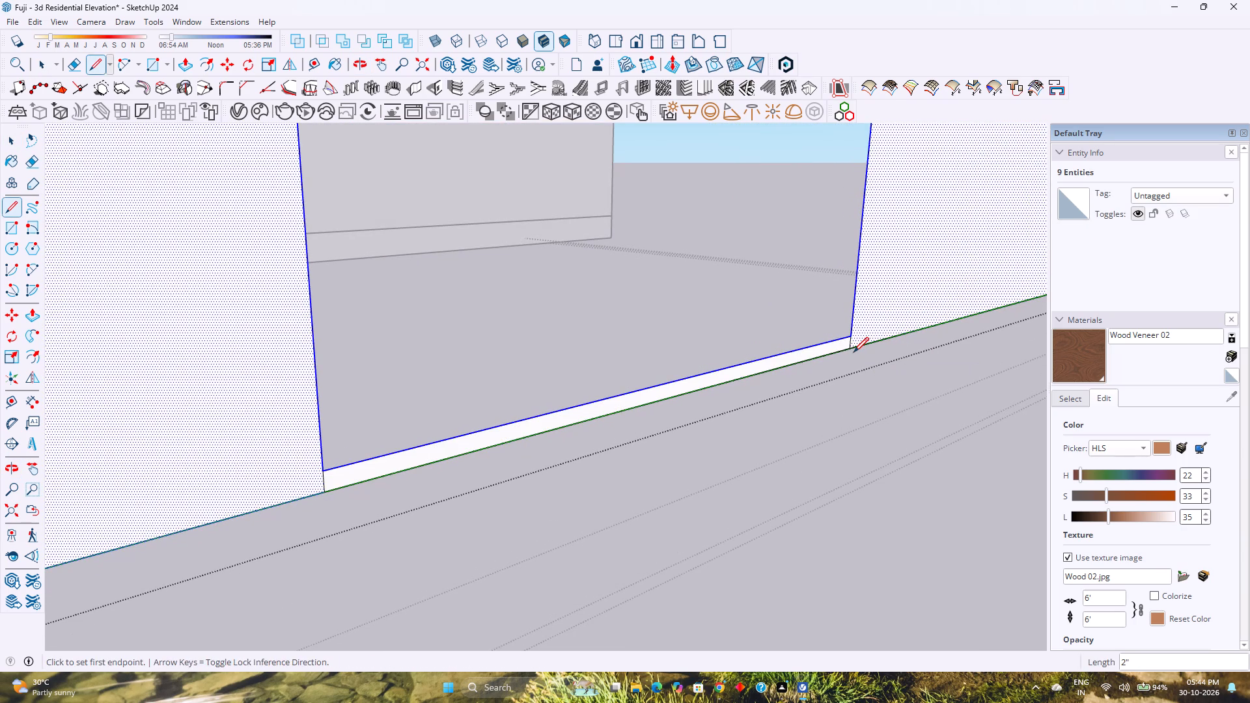
key("space")
Create front-located vertical louvres on the main wall face around the opening, 1/2" deep, 2 1/2" thick, spaced 3" at angle 0.0.
scroll(784, 369, "down", 4)
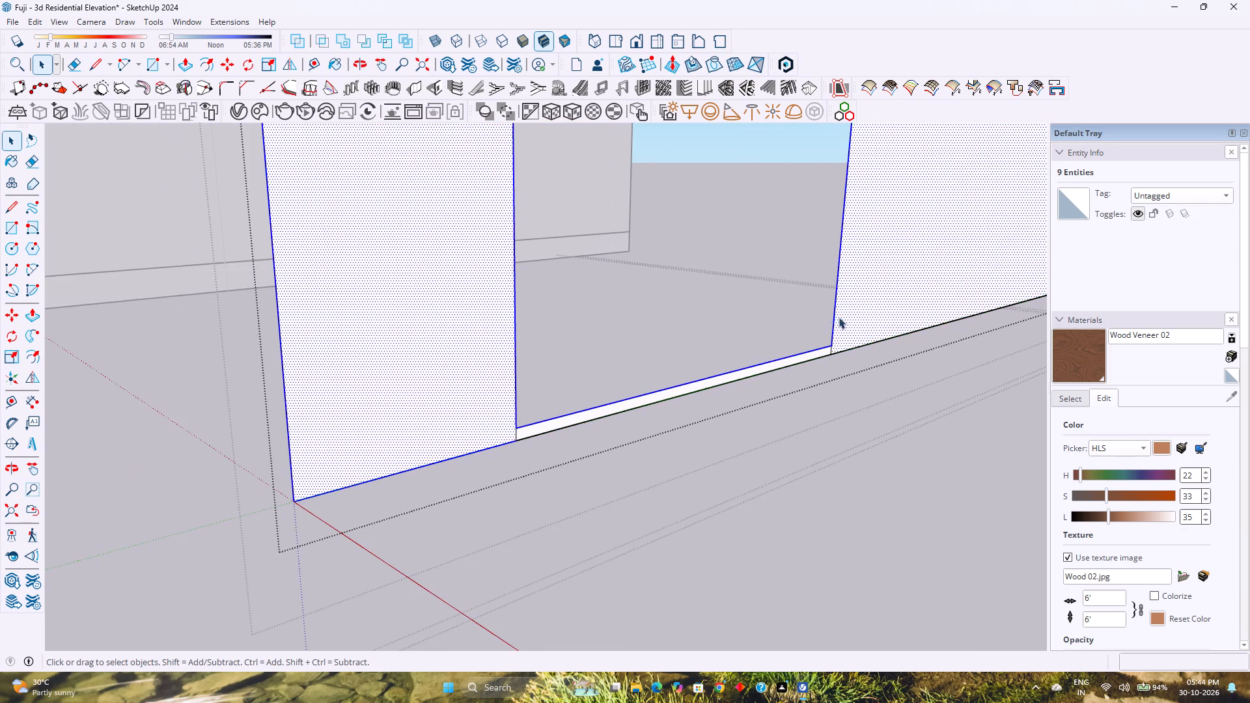
middle_click_drag(844, 314, 753, 450, "shift")
middle_click(753, 450, "shift")
left_click(786, 406)
scroll(793, 393, "down", 3)
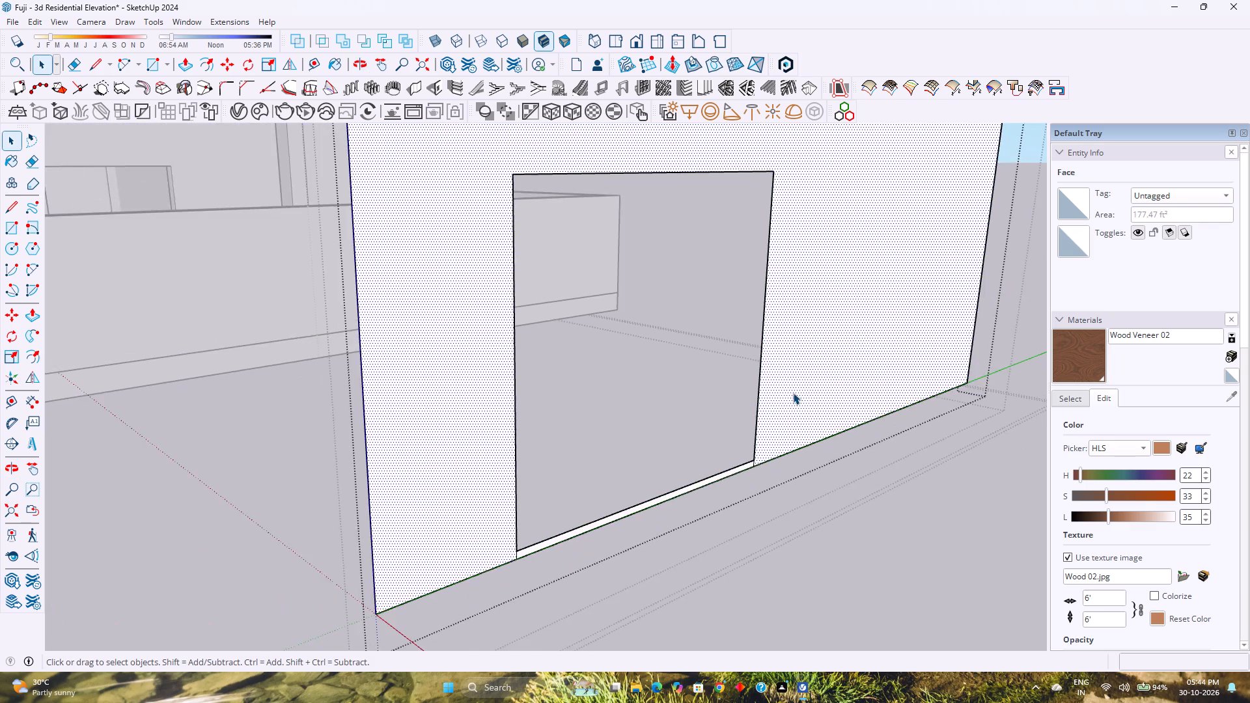
middle_click_drag(790, 392, 706, 482, "shift")
middle_click(706, 482, "shift")
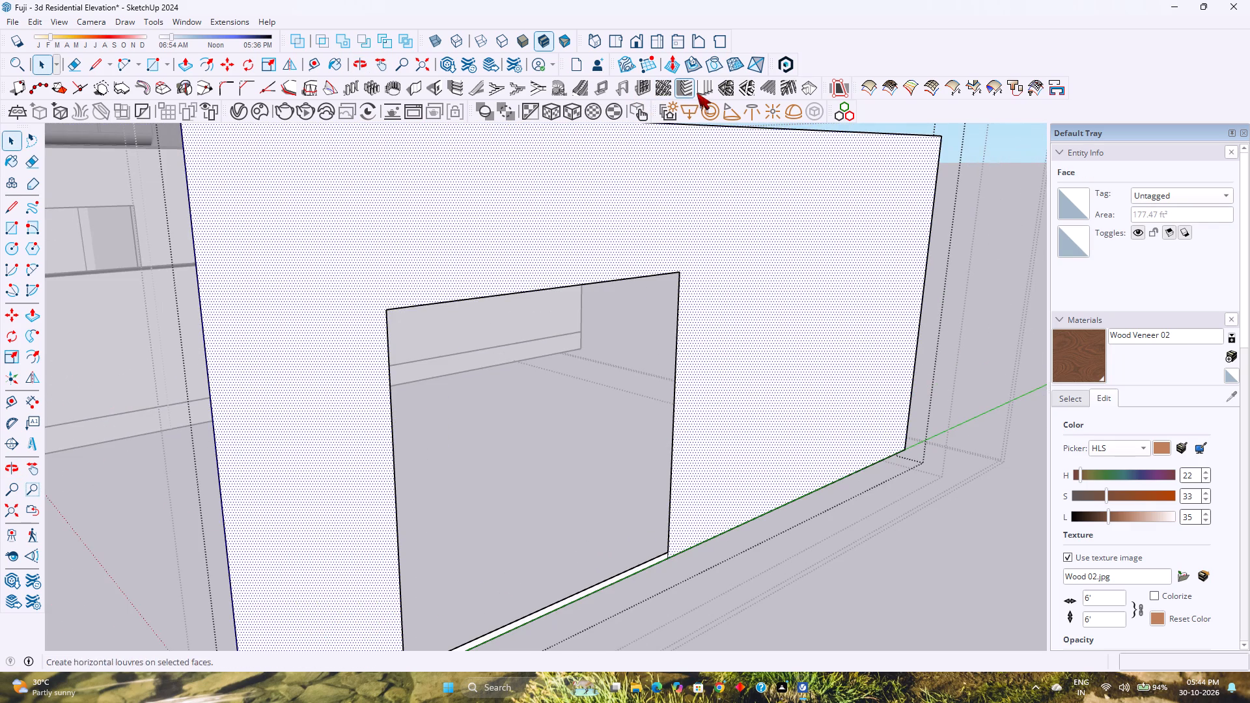
left_click(697, 92)
left_click(185, 422)
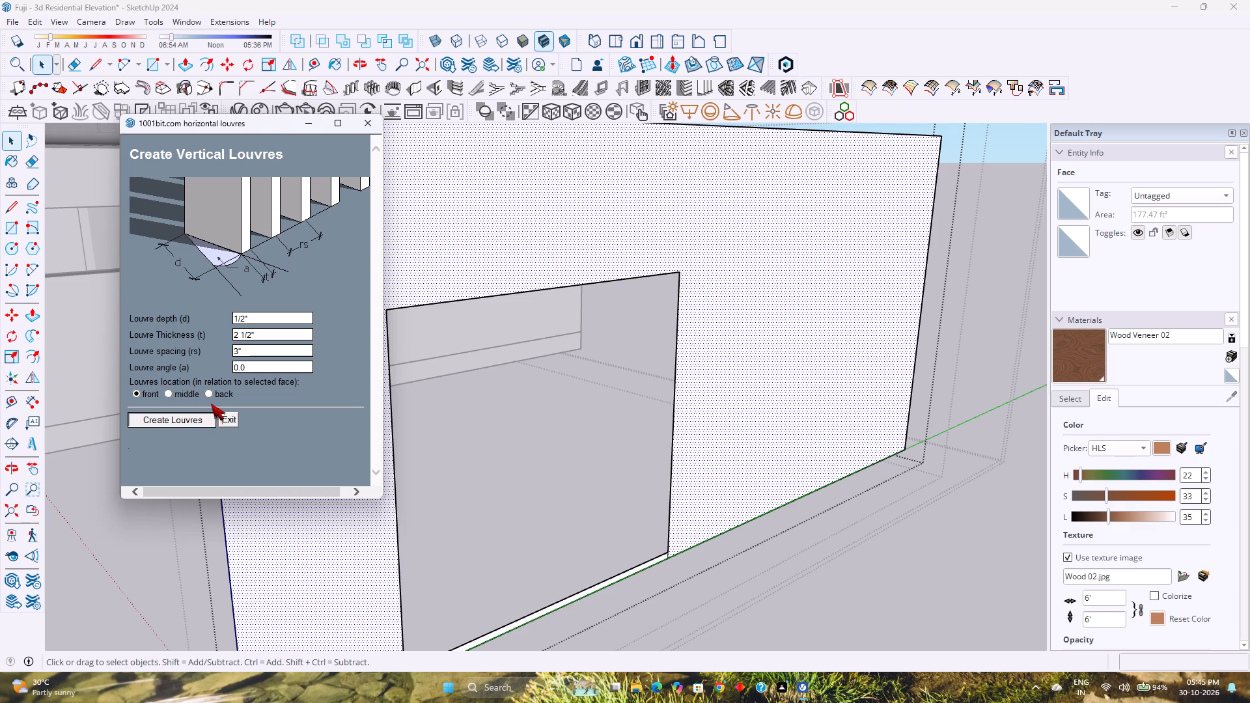
scroll(211, 404, "down", 3)
scroll(211, 404, "up", 5)
scroll(211, 404, "down", 3)
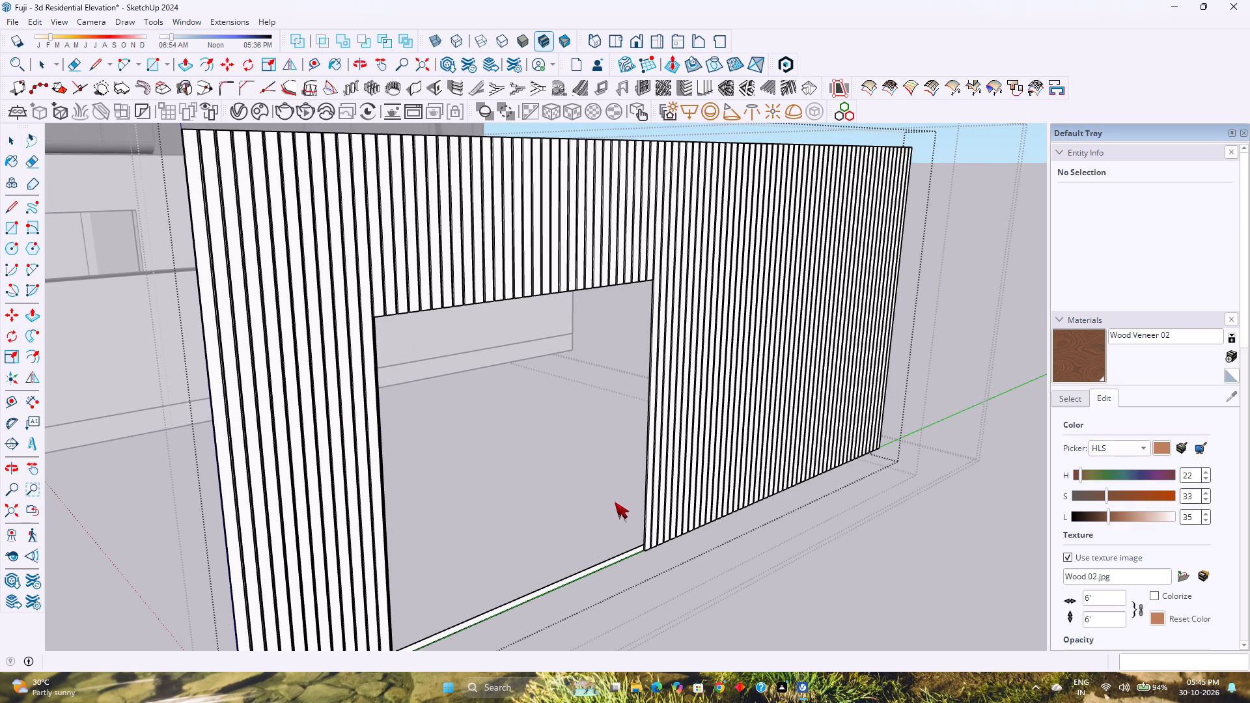
Inside the new louvre group, delete the sliver louvre along the door opening's near jamb.
middle_click_drag(534, 577, 563, 482, "shift")
middle_click(568, 476, "shift")
scroll(677, 533, "up", 7)
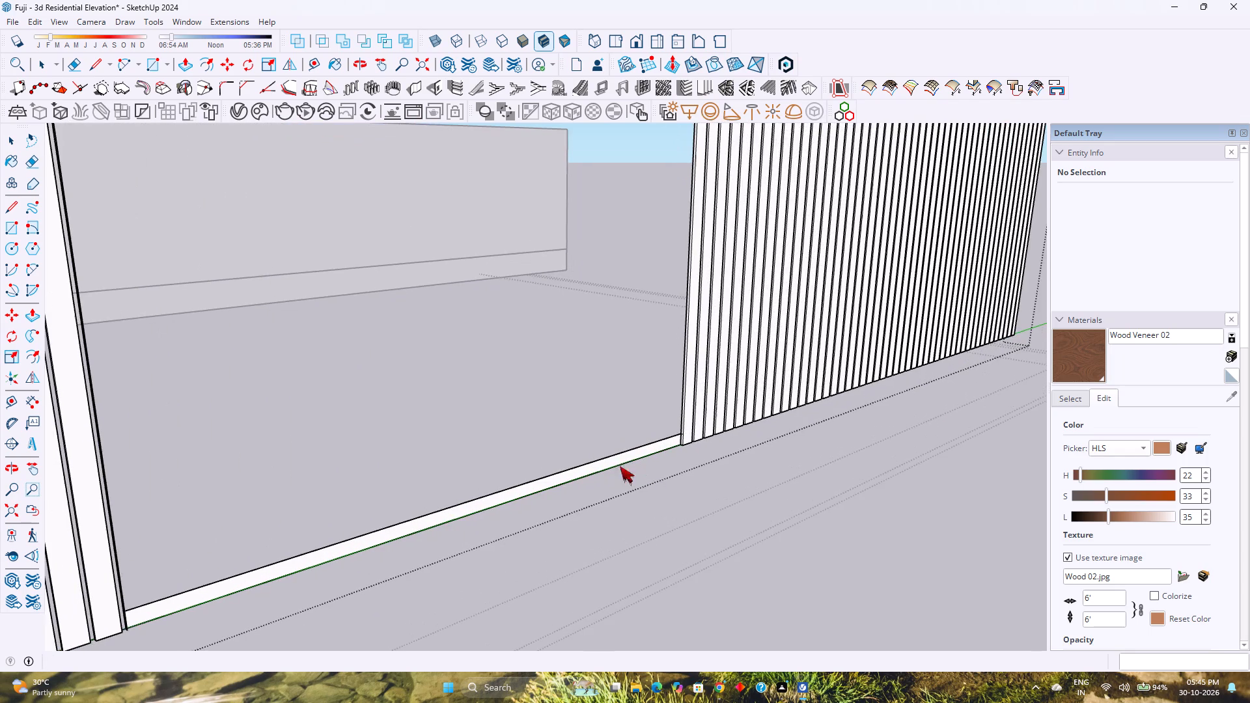
middle_click_drag(354, 510, 430, 467, "shift")
left_click(187, 538)
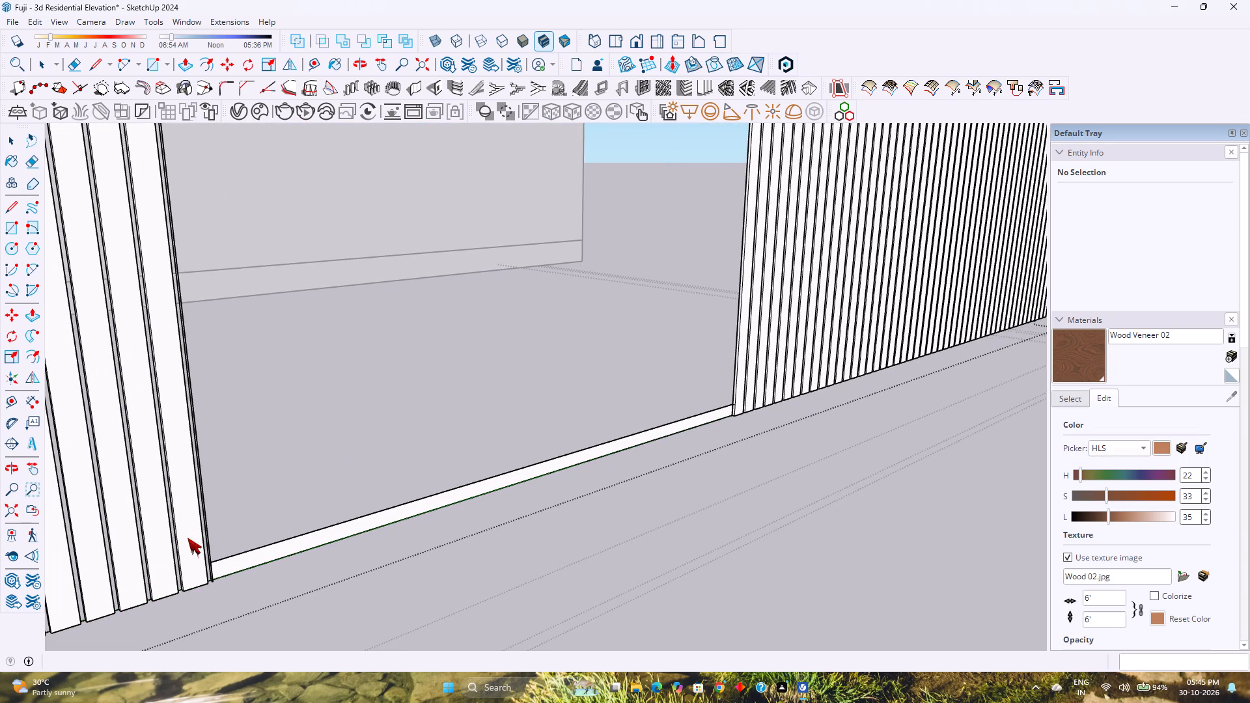
key("Escape")
double_click(187, 538)
scroll(187, 538, "up", 3)
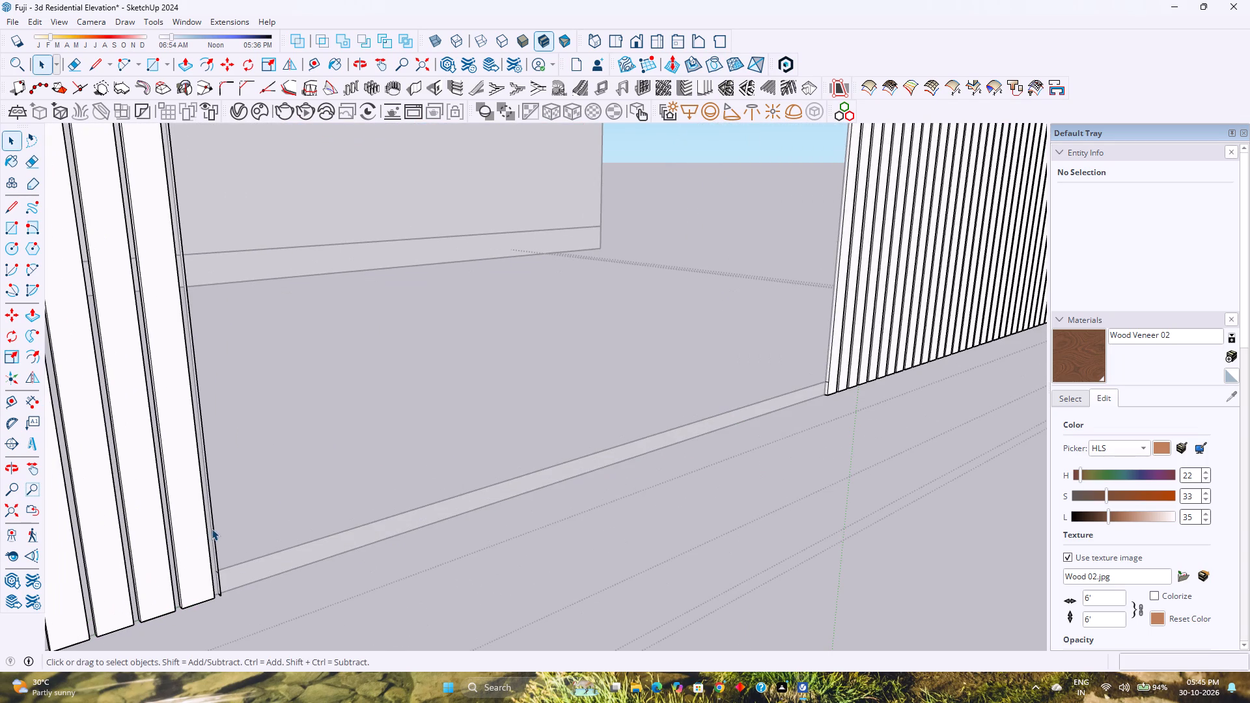
left_click(214, 528)
key("Delete")
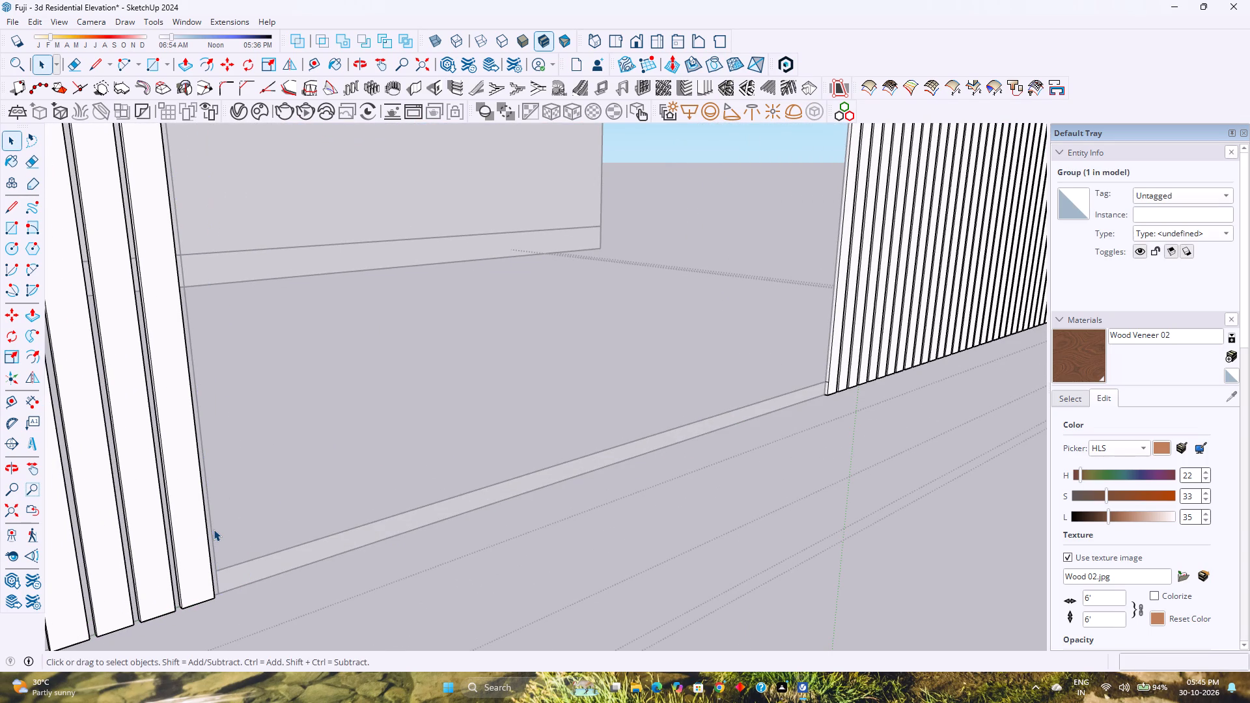
key("Escape")
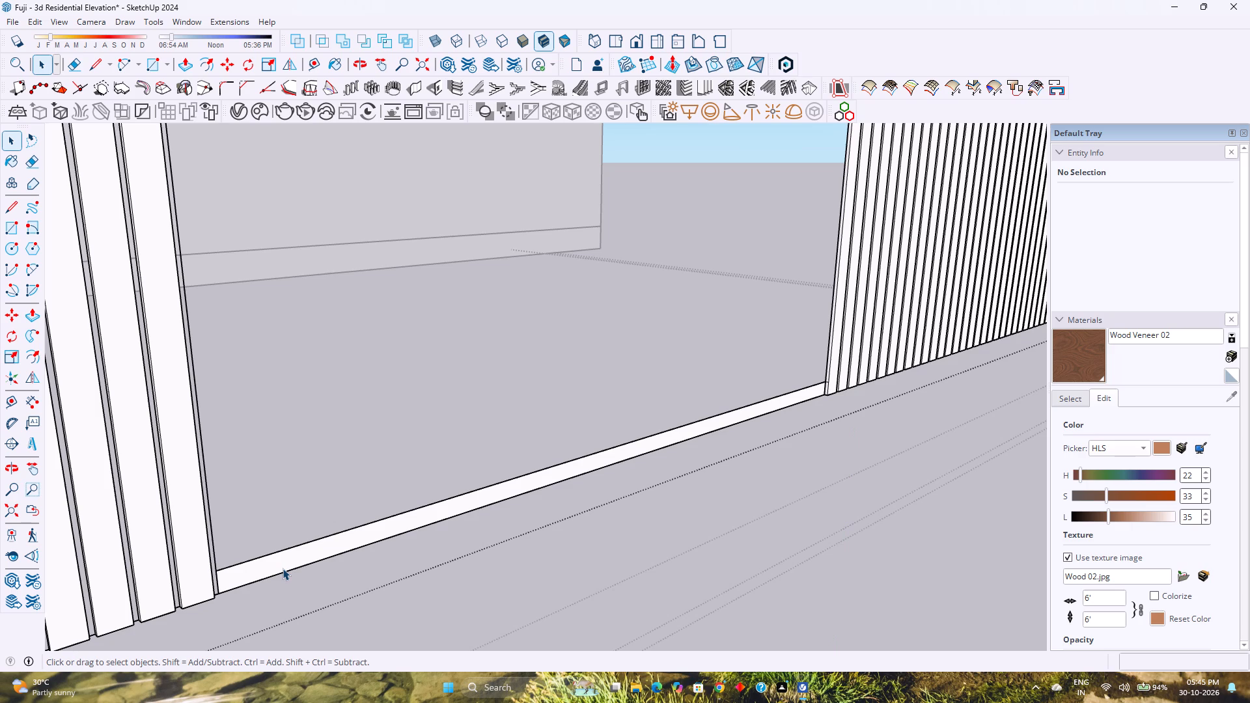
Create front-located vertical louvres on the strip below the door opening, 1/2" deep, 2 1/2" thick, spaced 3" at angle 0.0.
left_click(254, 575)
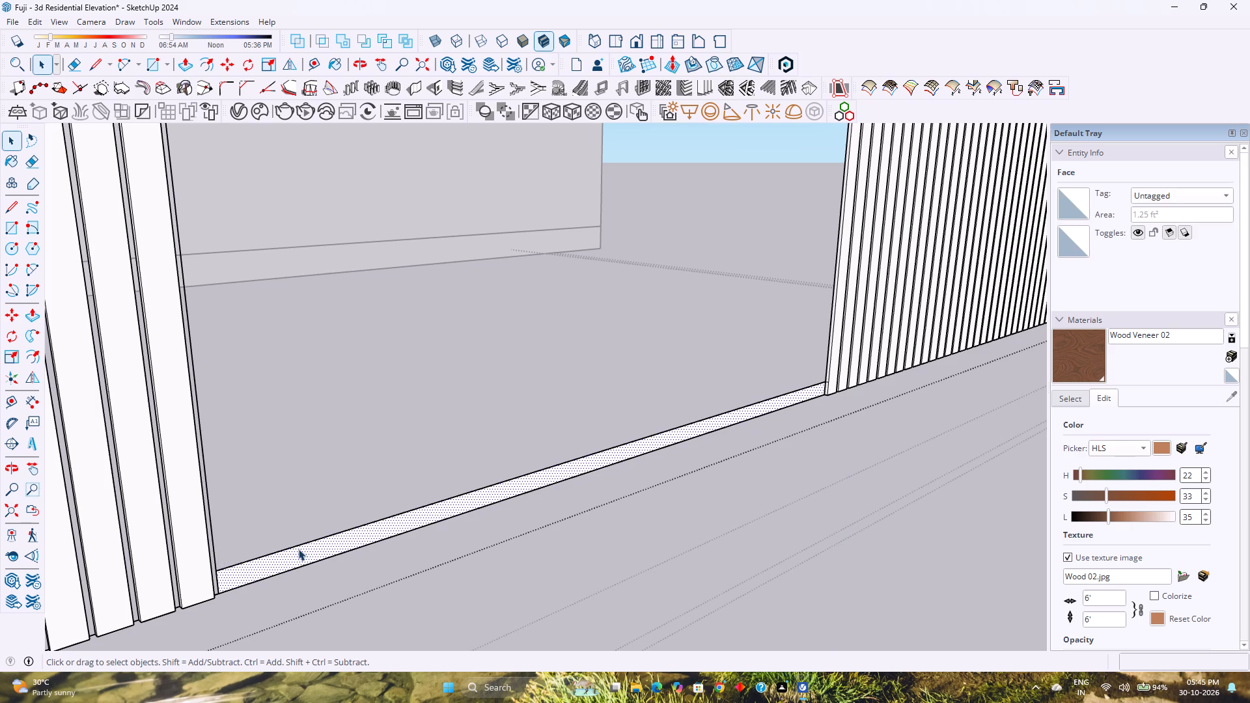
left_click(700, 83)
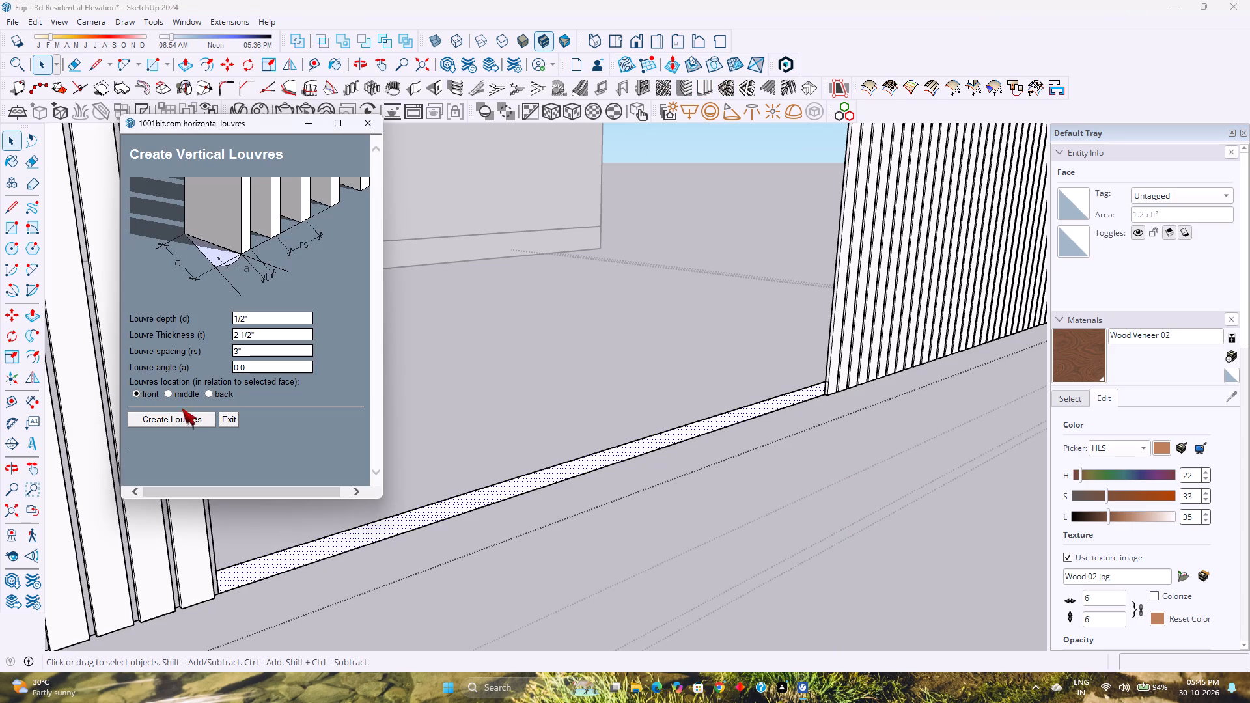
left_click(181, 418)
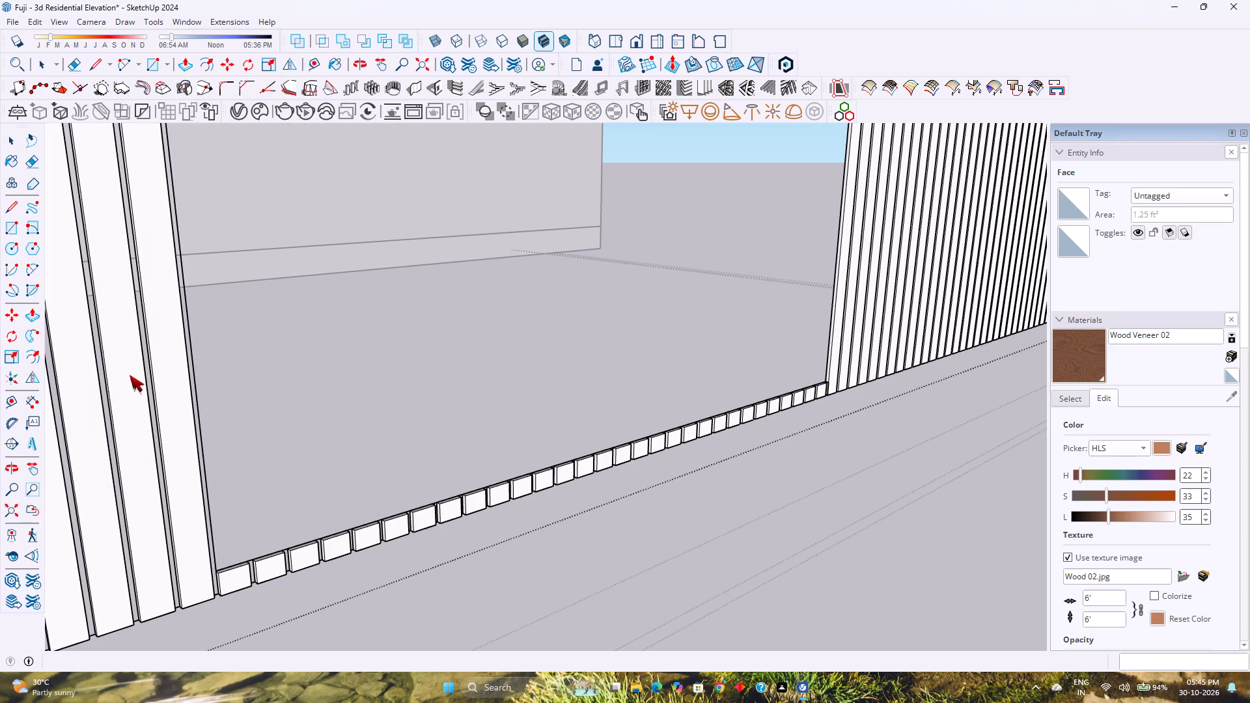
Inside the strip's louvre group, delete the sliver piece at the door opening's far jamb.
scroll(240, 566, "up", 6)
middle_click_drag(242, 562, 195, 563)
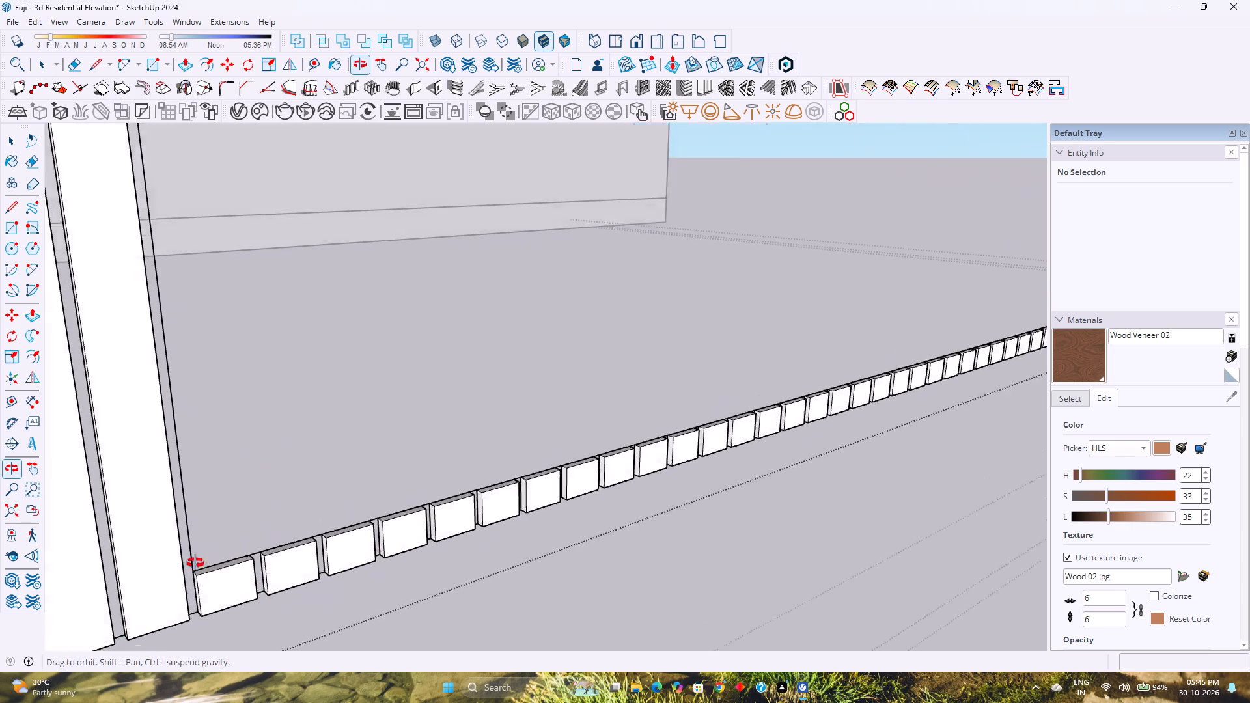
middle_click_drag(195, 563, 144, 555)
scroll(314, 523, "down", 7)
scroll(1027, 411, "up", 9)
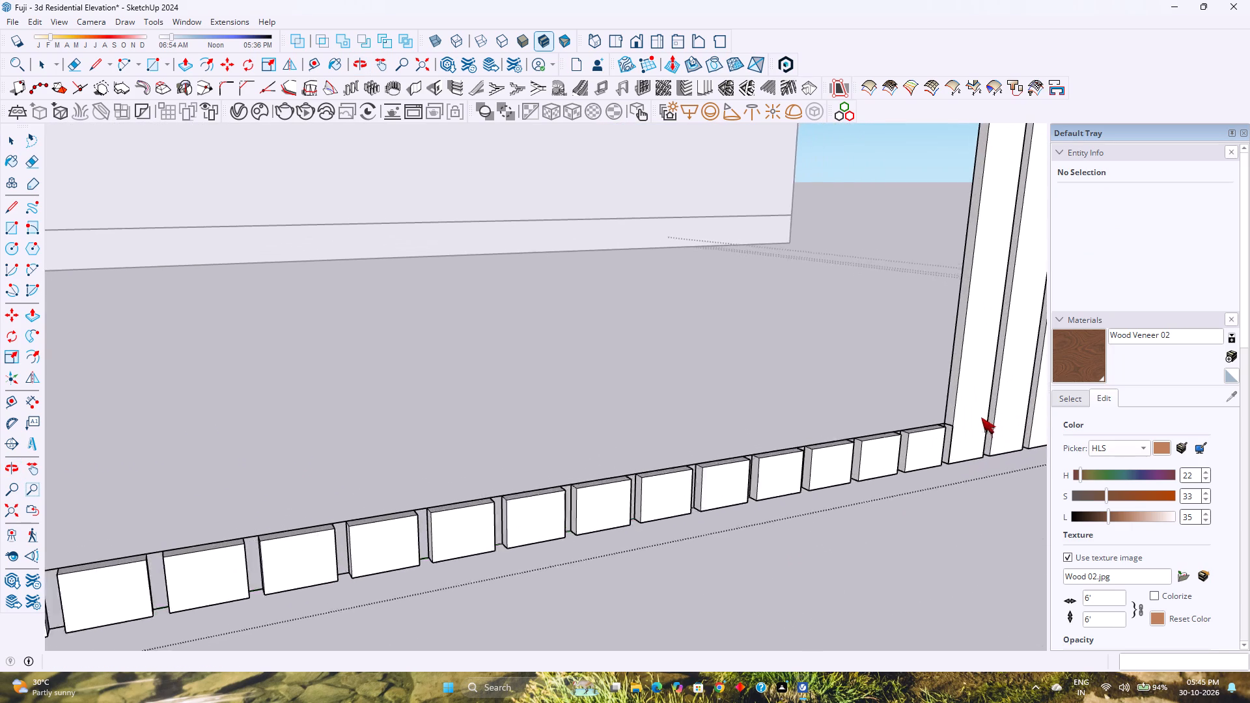
scroll(981, 417, "up", 7)
middle_click_drag(948, 434, 925, 508)
scroll(913, 430, "up", 7)
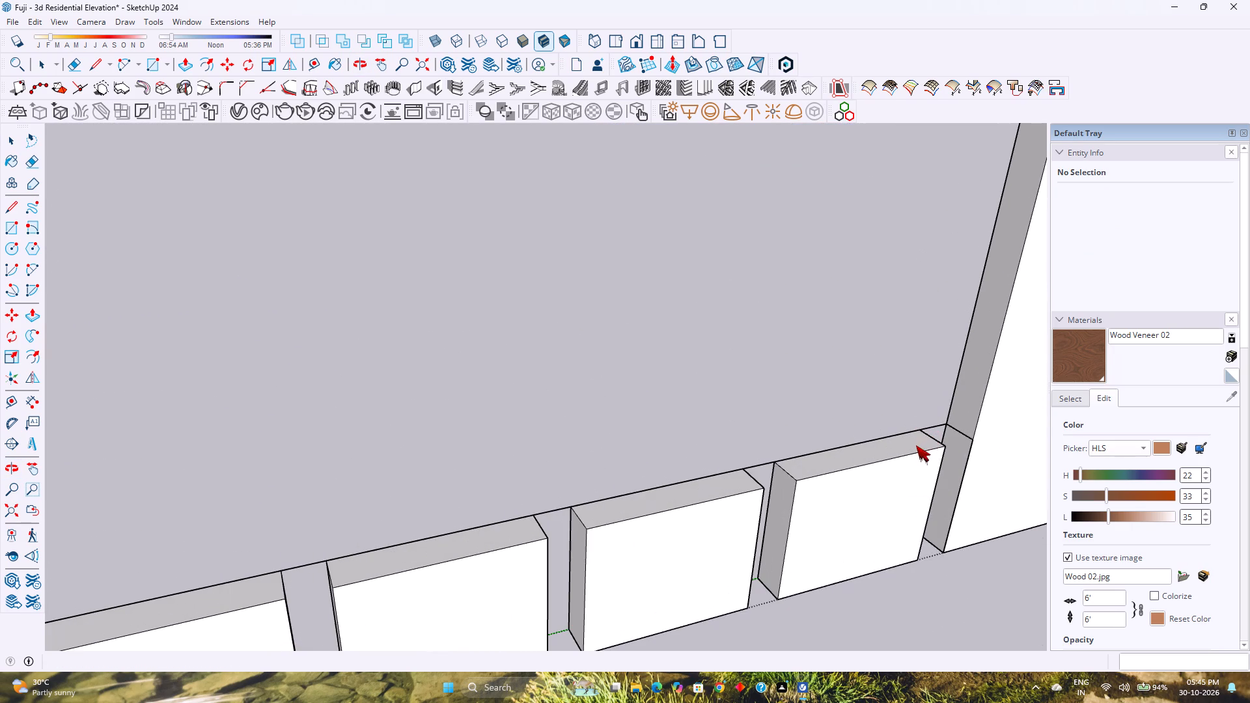
key("Escape")
left_click(906, 451)
double_click(921, 451)
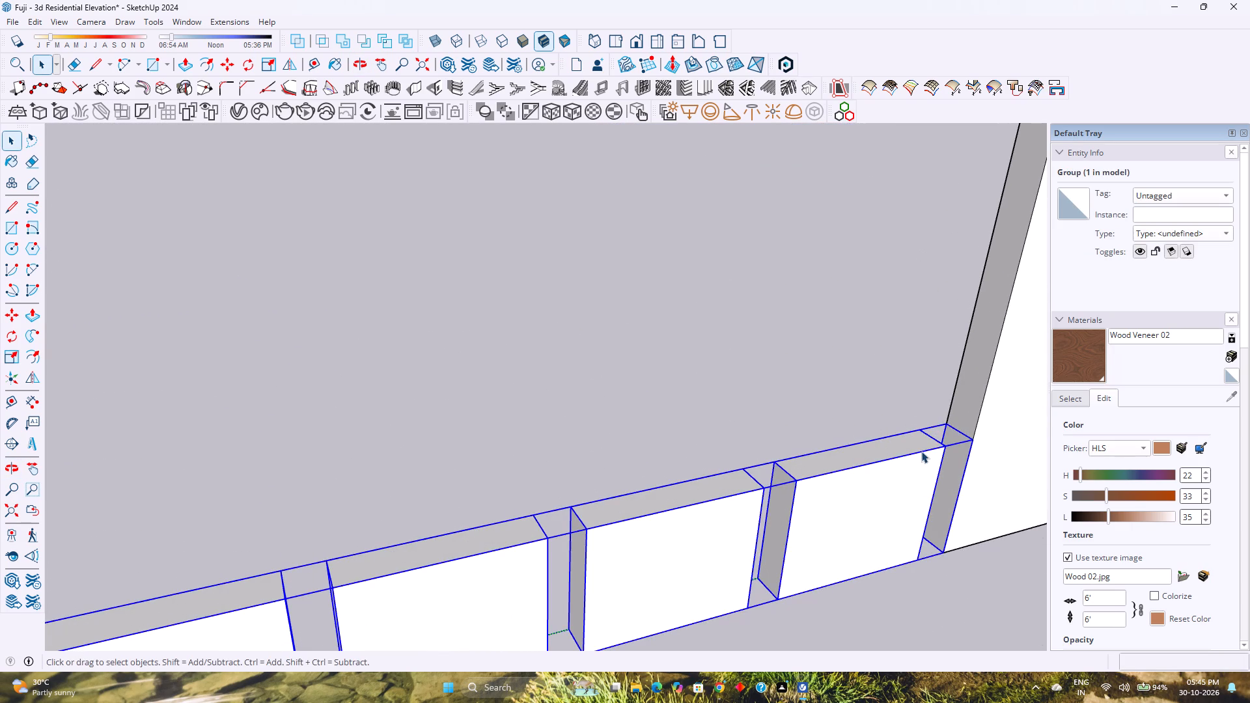
left_click(959, 432)
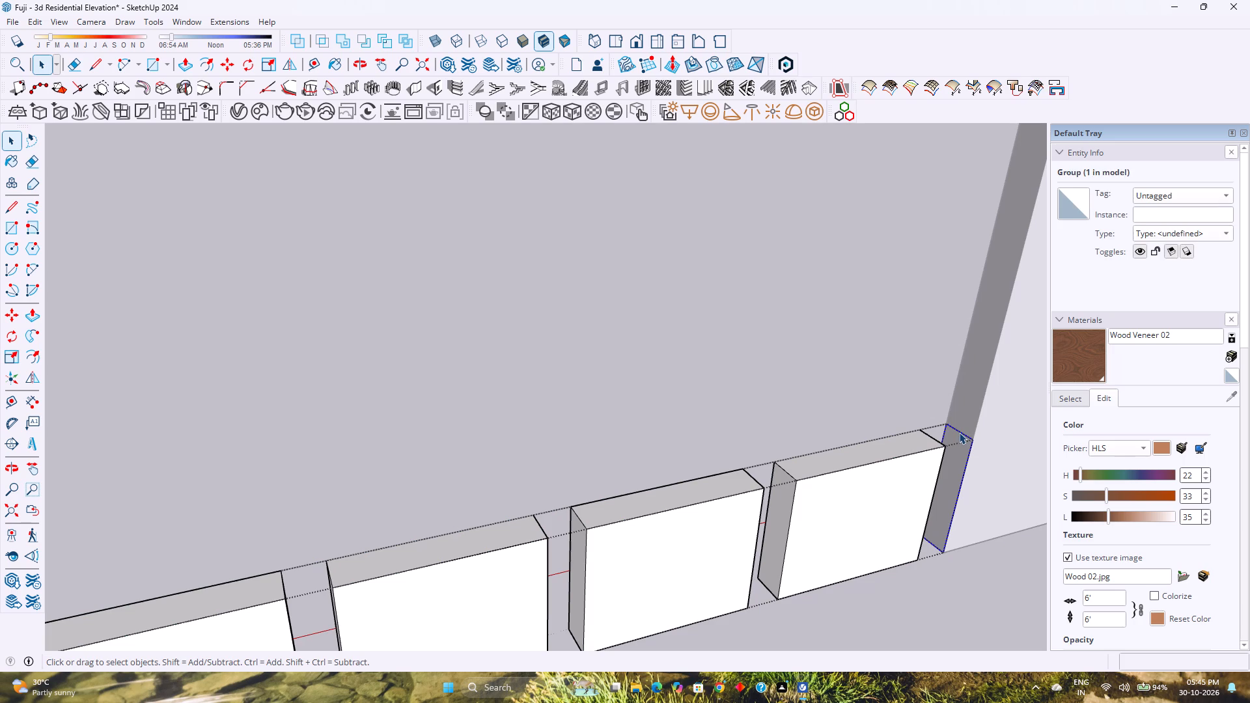
key("Delete")
key("Escape")
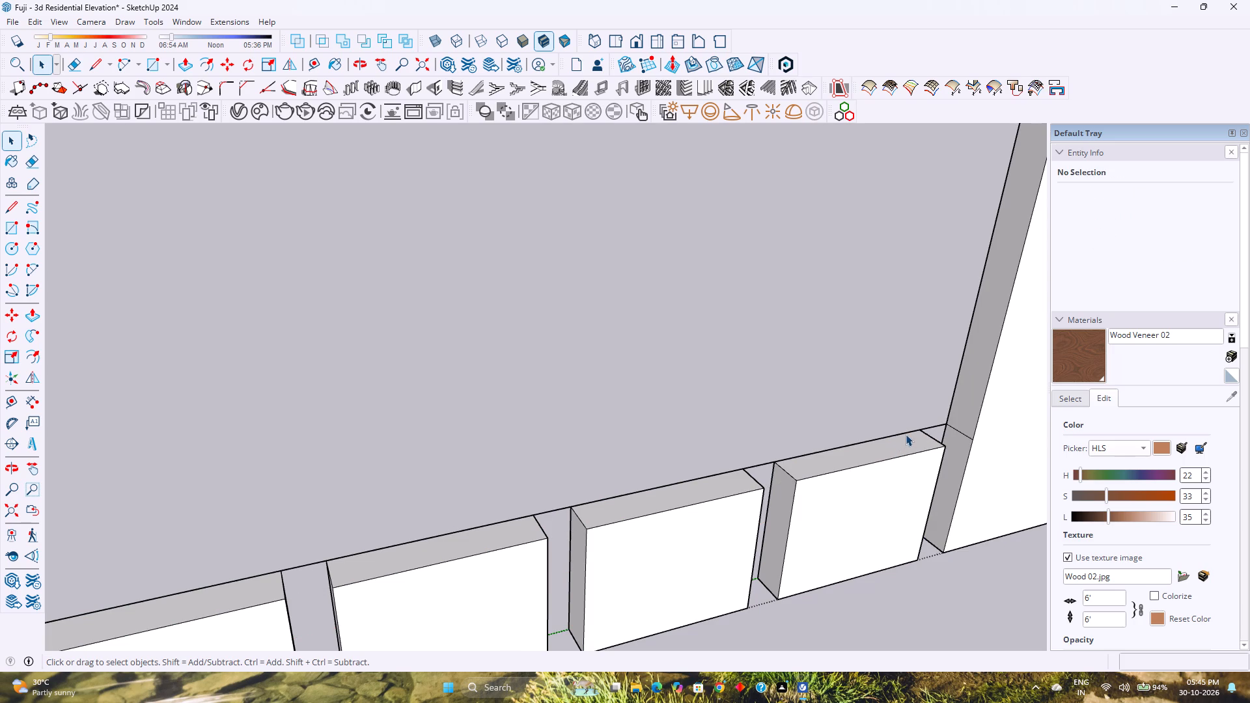
Delete the leftover outline edges of the wall face behind the louvres.
triple_click(906, 434)
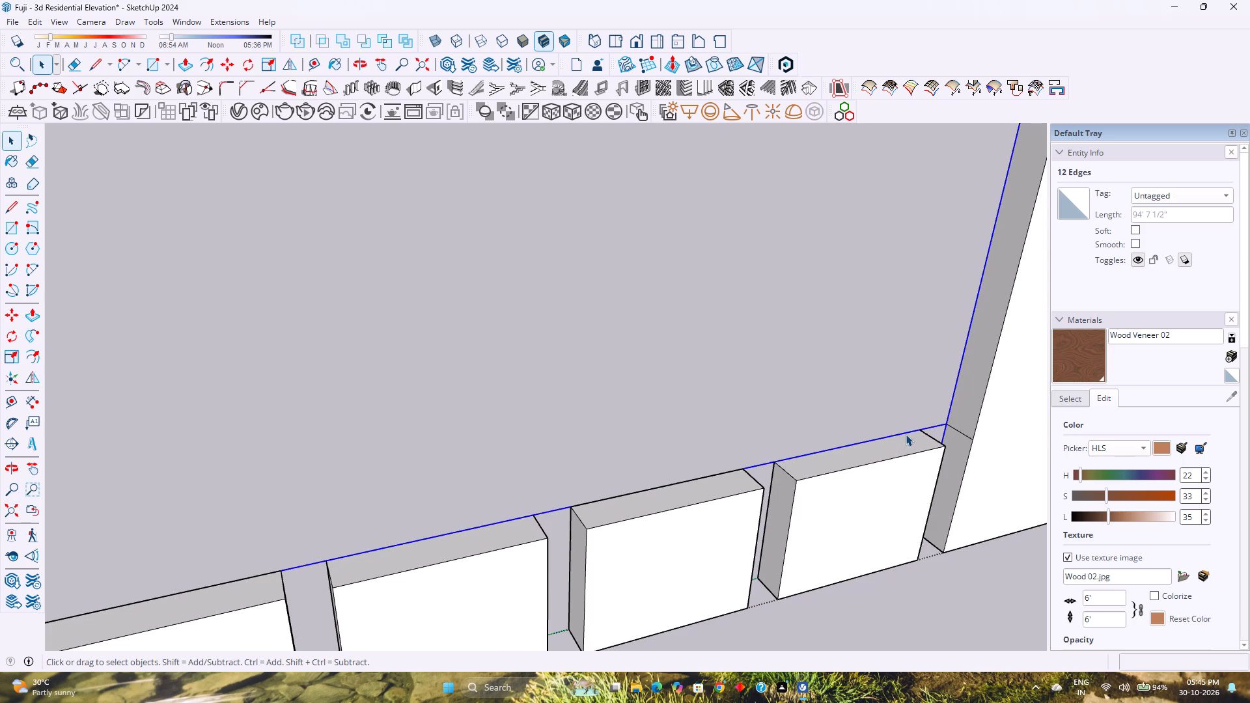
key("Delete")
Delete the stray edge across the side of the full-height louvre at the door opening's far jamb.
scroll(906, 434, "down", 14)
scroll(929, 443, "up", 7)
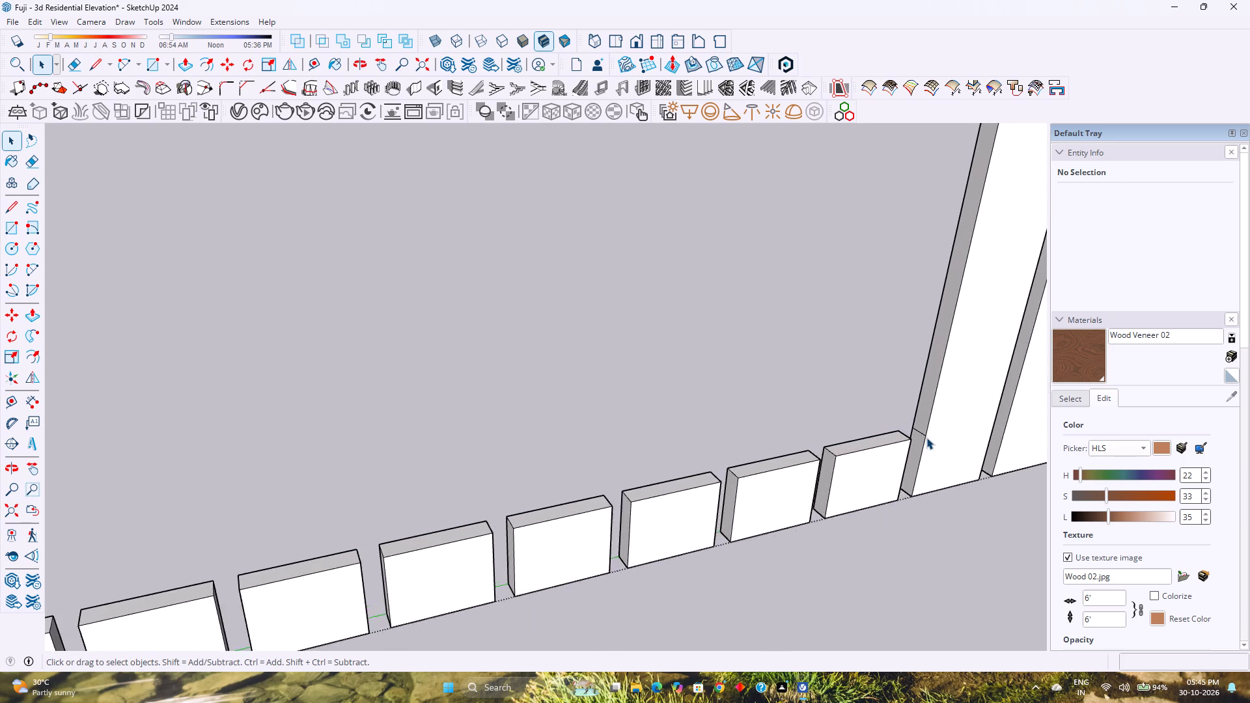
scroll(926, 437, "up", 2)
double_click(926, 430)
scroll(926, 430, "up", 2)
left_click(920, 432)
left_click(920, 432)
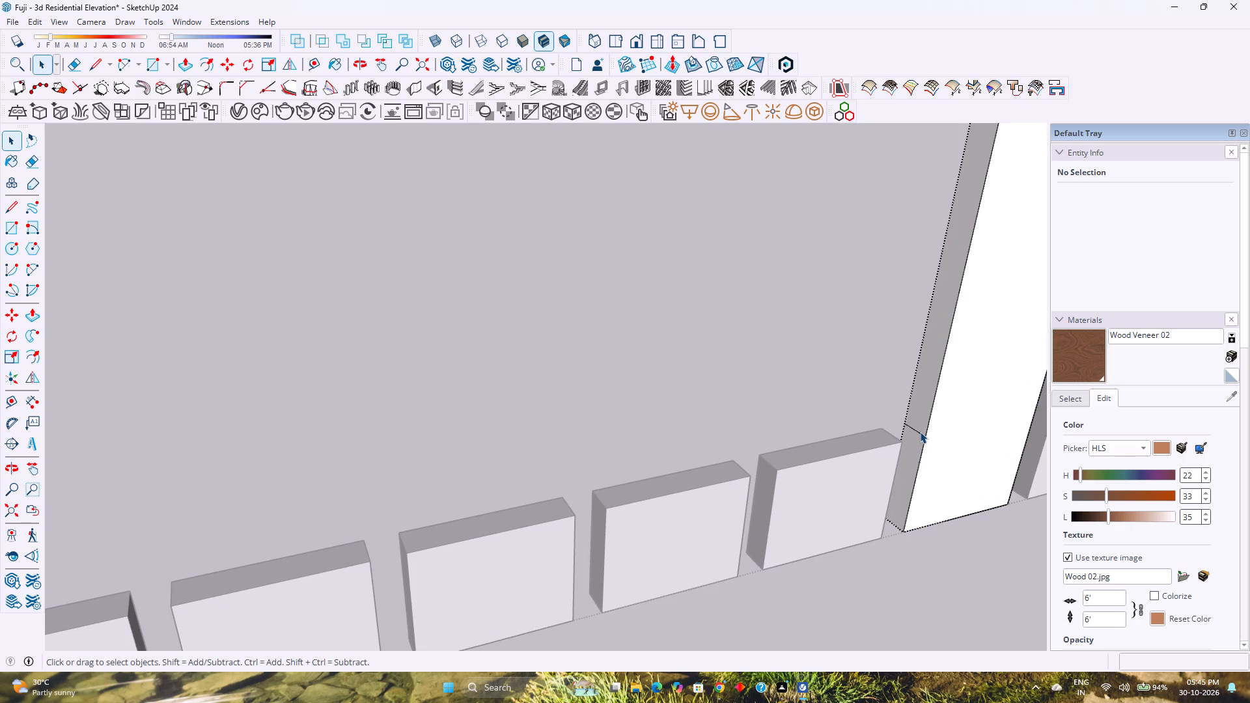
left_click(919, 432)
key("Delete")
scroll(867, 444, "down", 5)
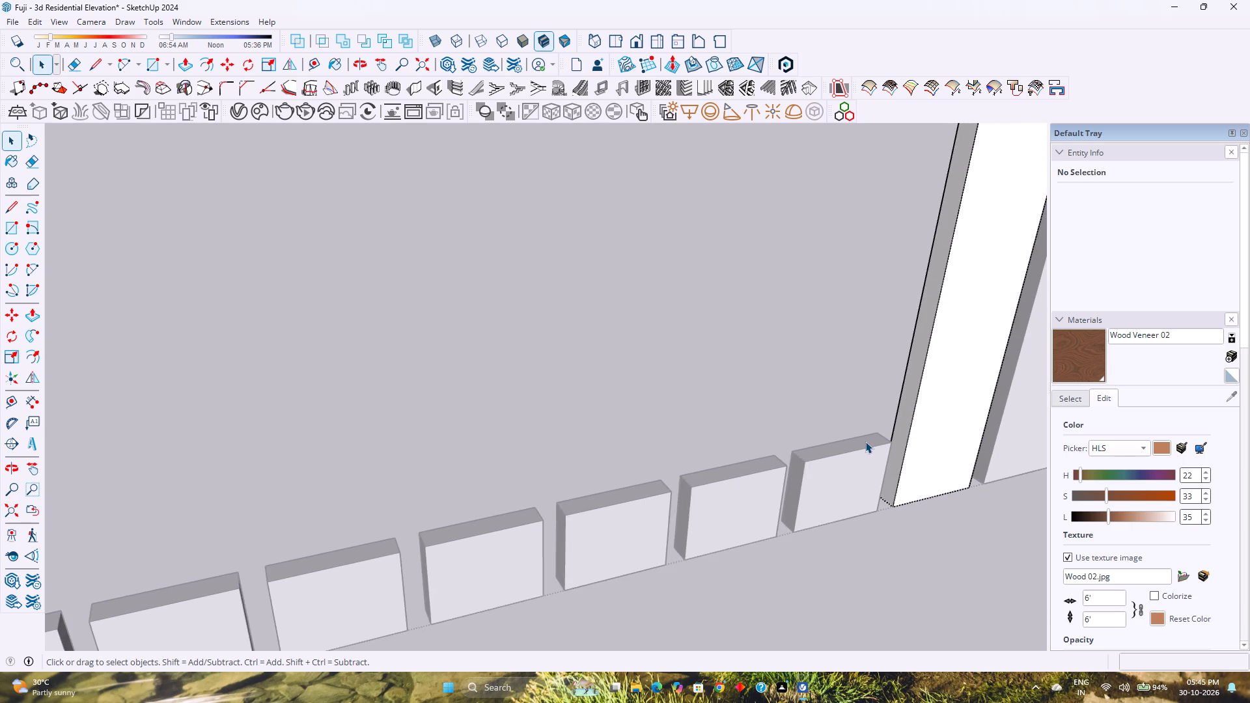
scroll(865, 441, "down", 3)
key("Escape")
scroll(865, 440, "down", 4)
key("Escape")
scroll(865, 439, "down", 18)
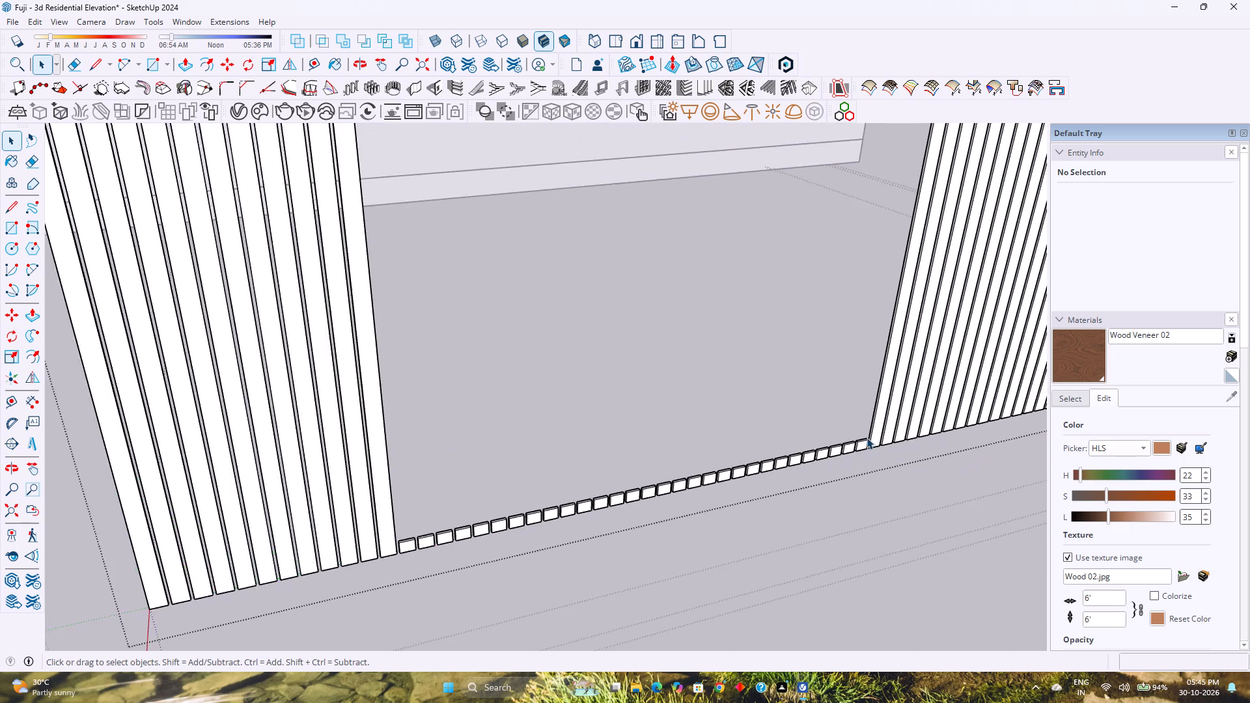
Undo the recent edge and sliver deletions around the door opening, back to the newly created louvres on the strip below it.
scroll(867, 437, "down", 3)
middle_click_drag(747, 424, 704, 480, "shift")
middle_click_drag(699, 480, 693, 501)
middle_click(693, 501)
middle_click_drag(680, 471, 668, 566, "shift")
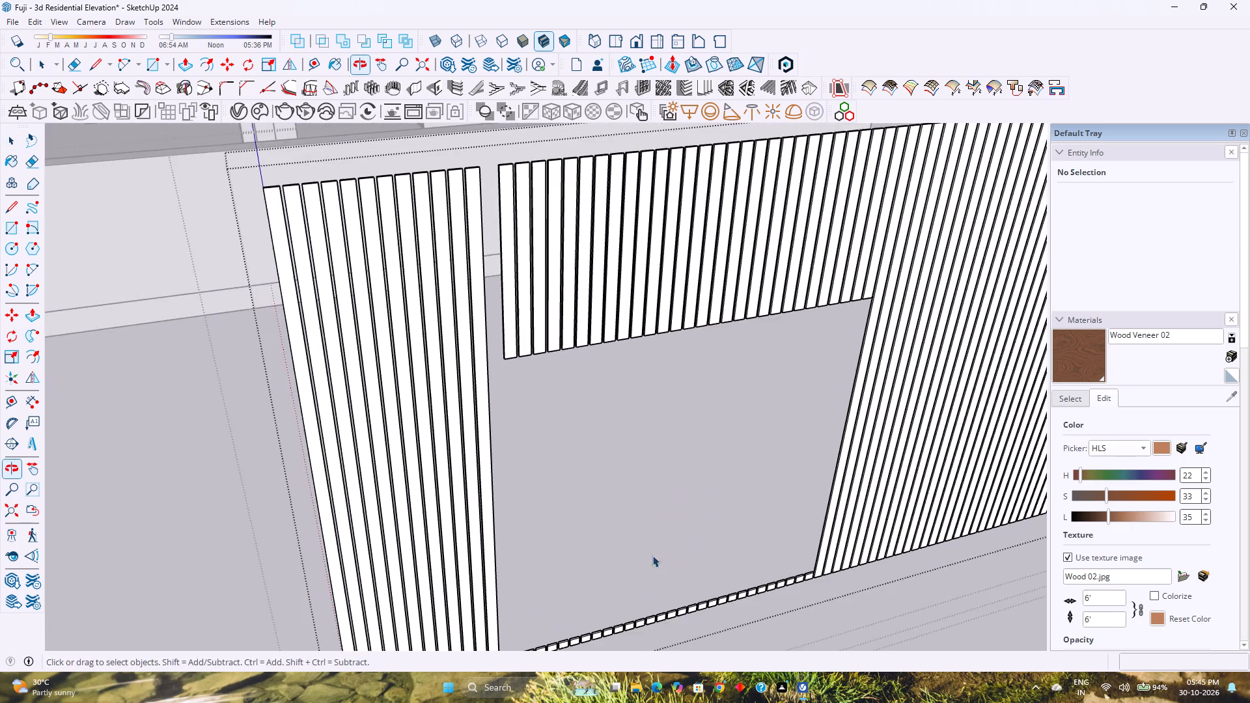
middle_click_drag(632, 541, 605, 503)
key("ctrl+z")
key("ctrl+z")
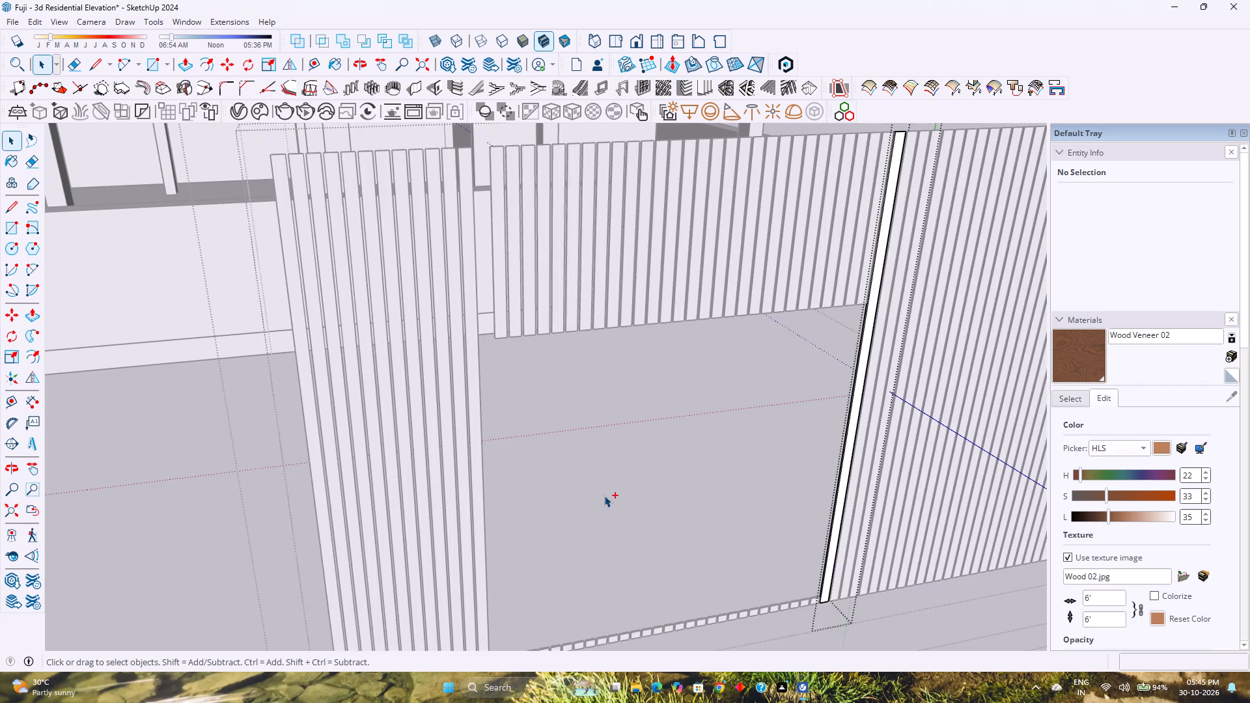
key("ctrl+z")
key("ctrl+z")
key("ctrl+z")
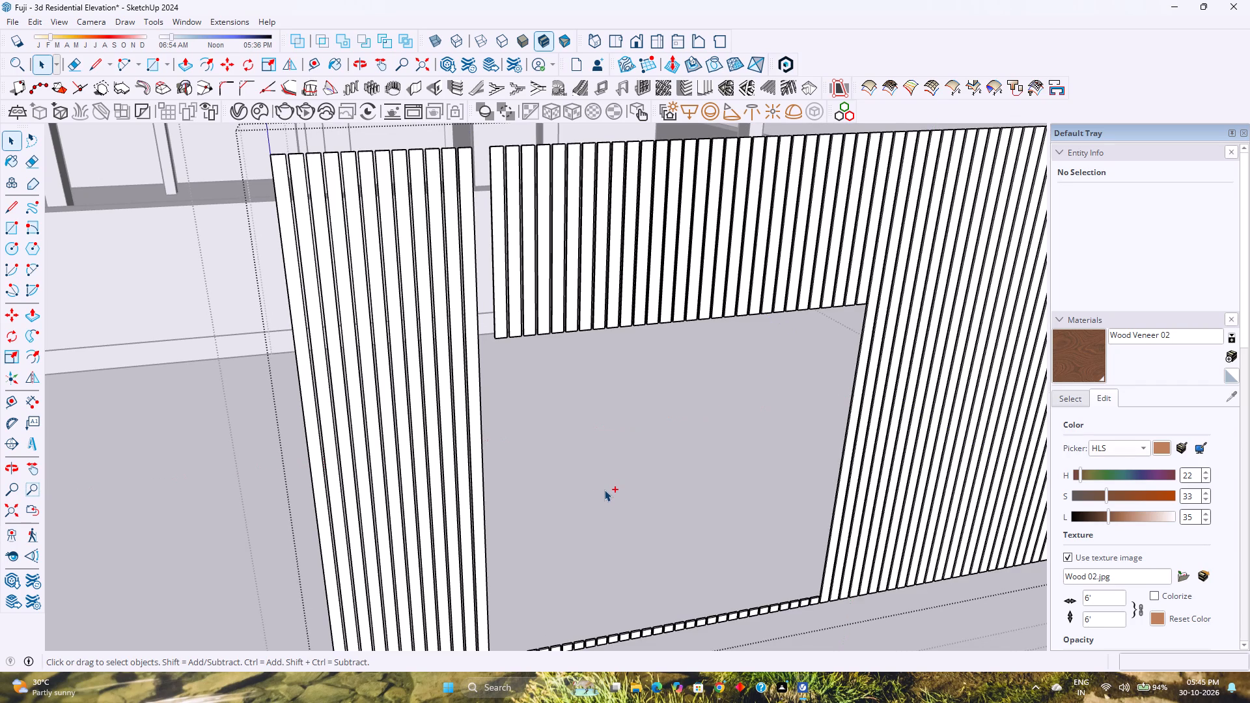
key("ctrl+z")
key("ctrl+z")
key("ctrl+z")
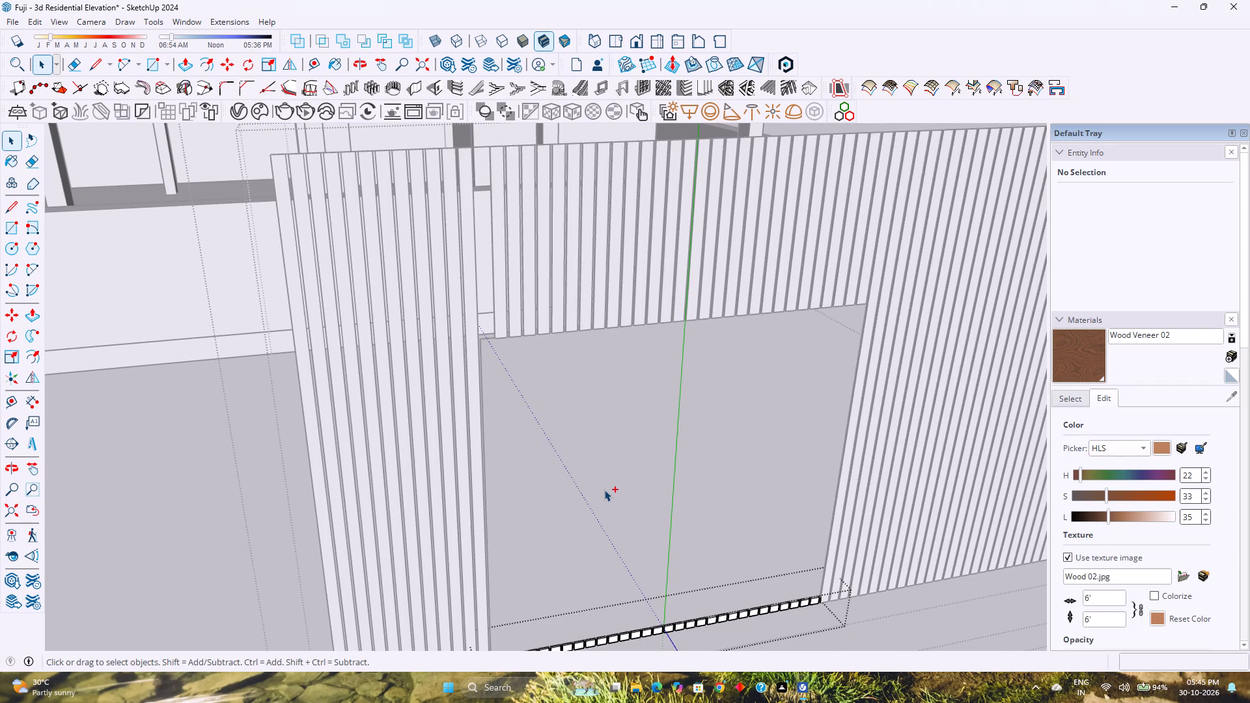
key("ctrl+z")
key("ctrl+z")
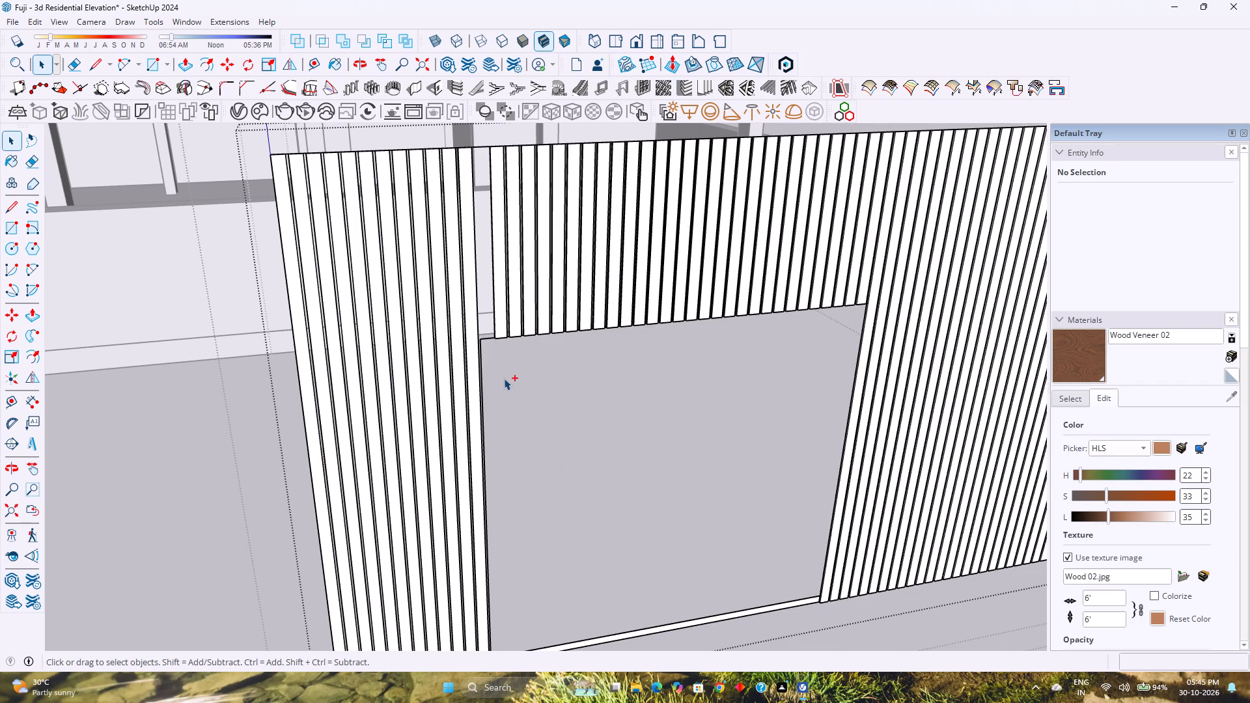
key("ctrl+y")
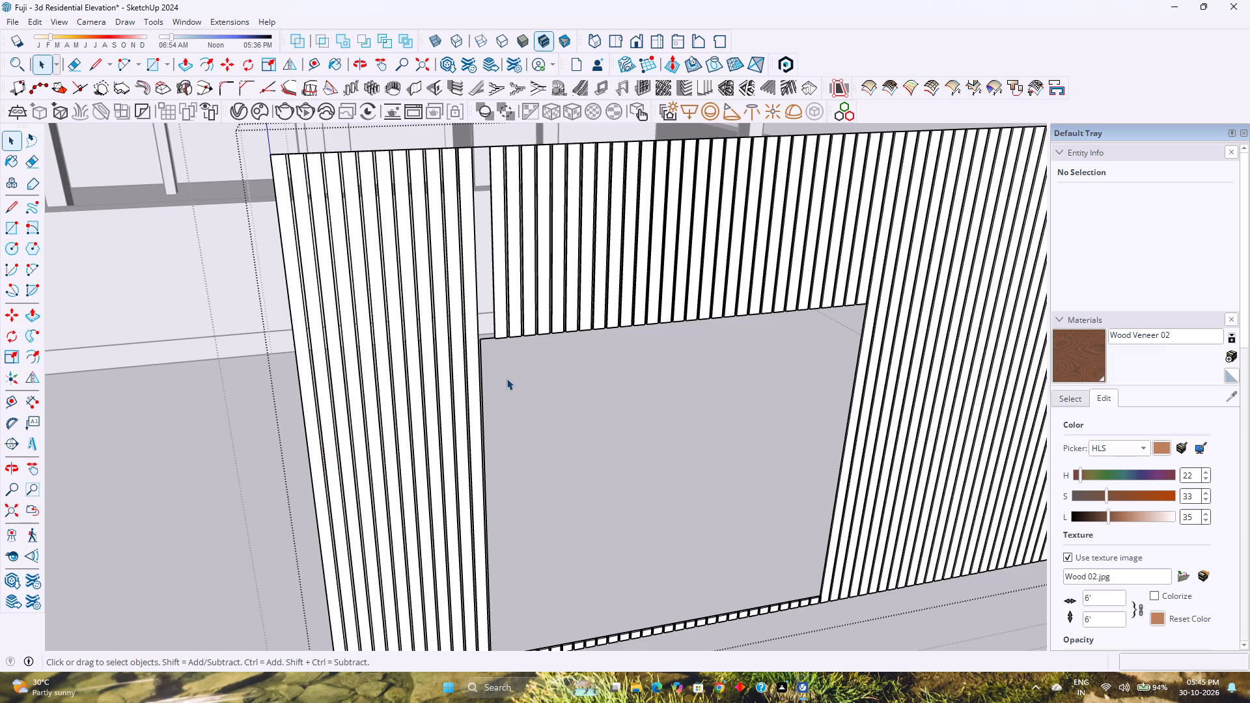
Inside the louvre group above the door opening, copy the end louvre 3" toward the near jamb to fill the gap.
scroll(505, 345, "up", 5)
middle_click_drag(504, 298, 555, 421)
middle_click(553, 430)
middle_click(552, 433)
scroll(508, 354, "up", 3)
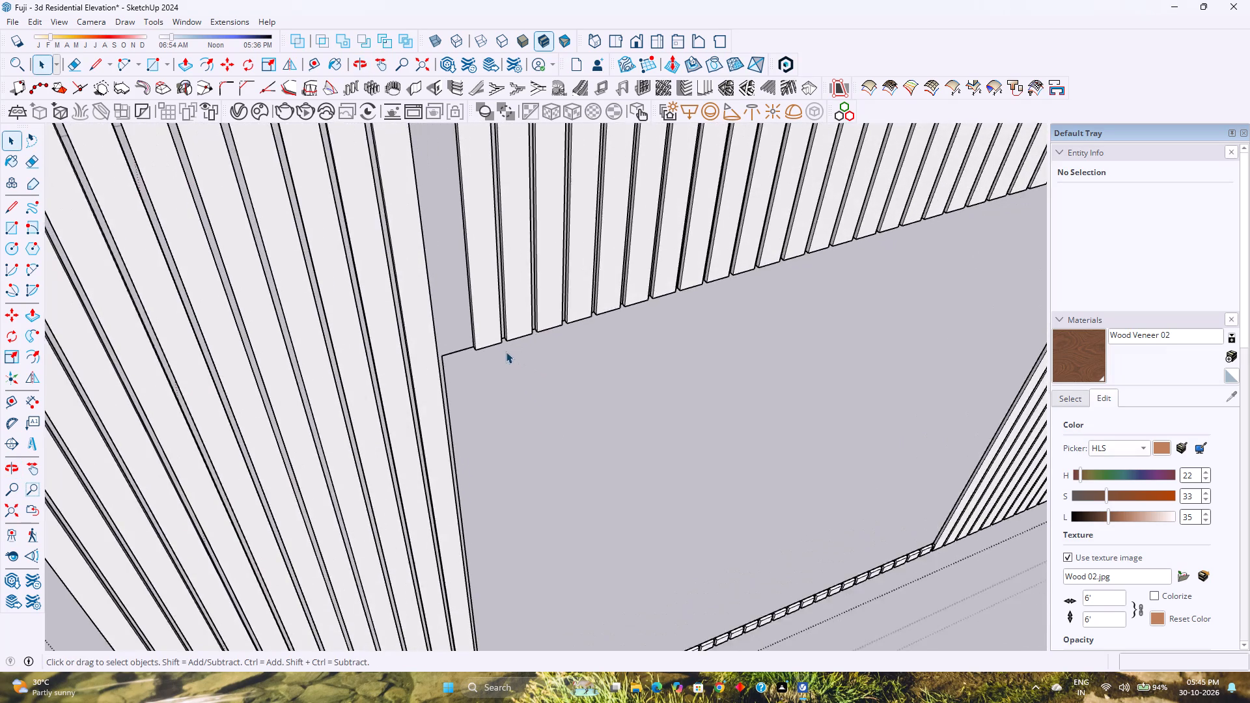
scroll(489, 338, "up", 2)
double_click(484, 329)
scroll(484, 328, "up", 7)
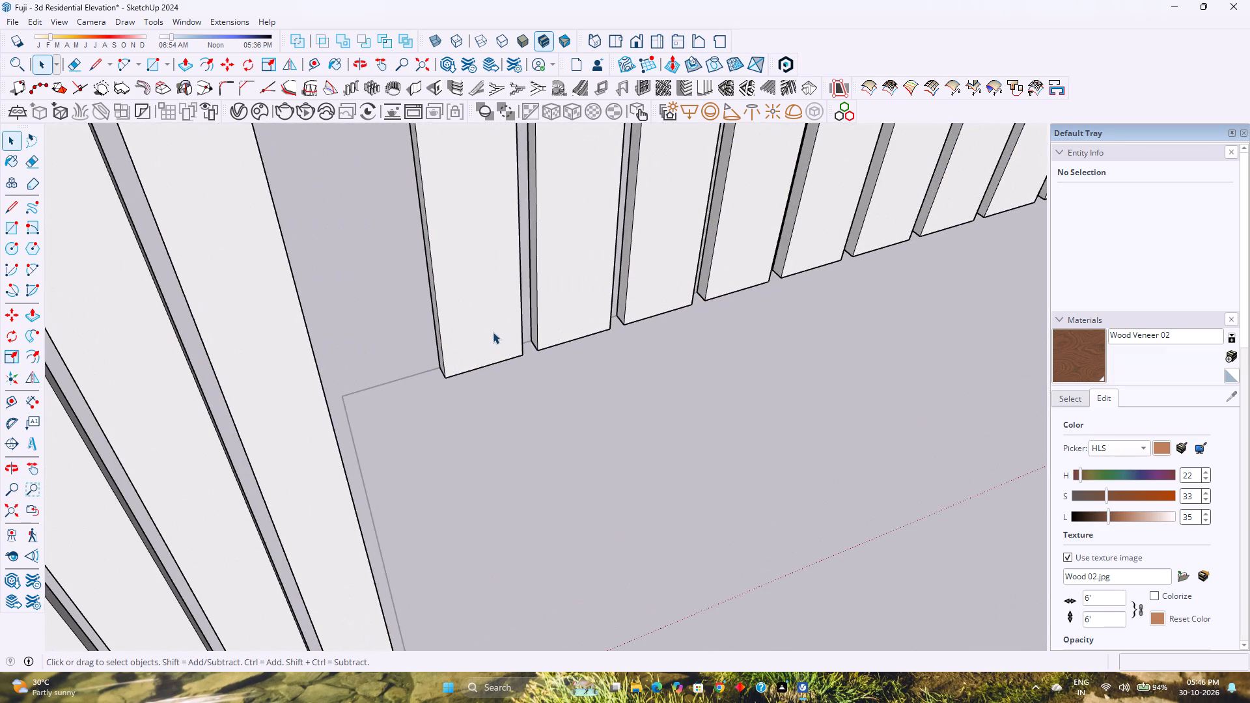
left_click(495, 335)
key("m")
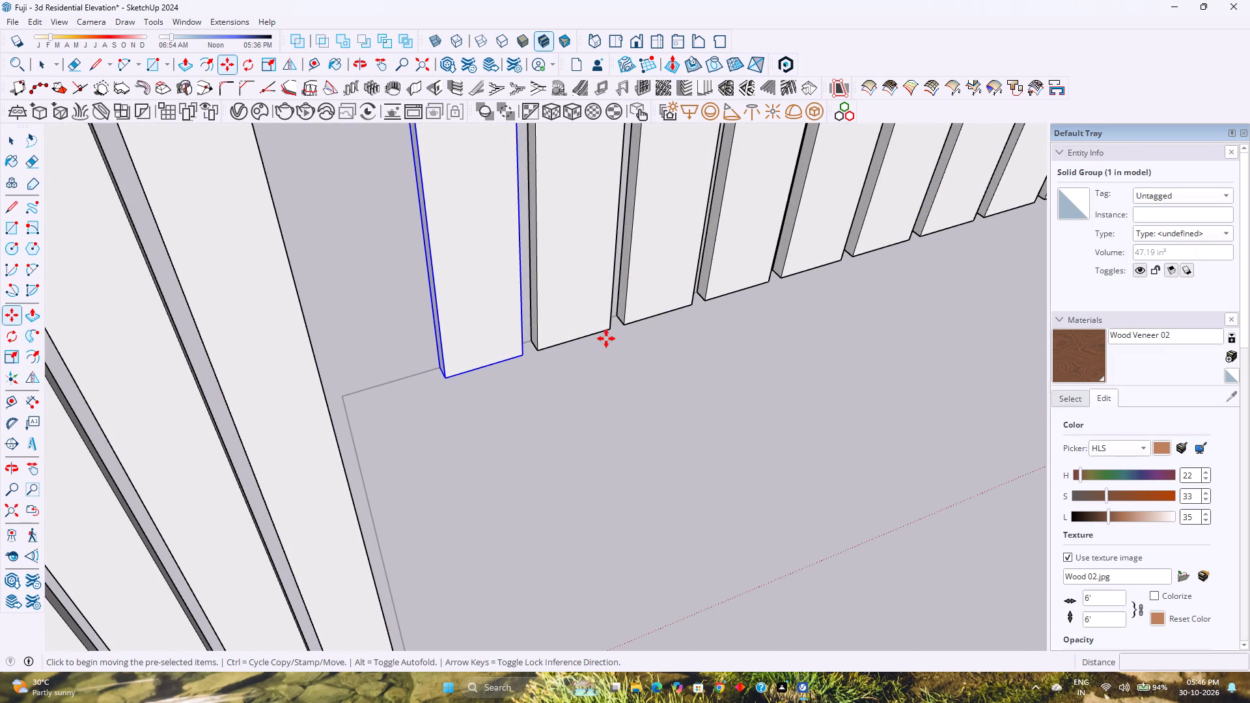
left_click(612, 331)
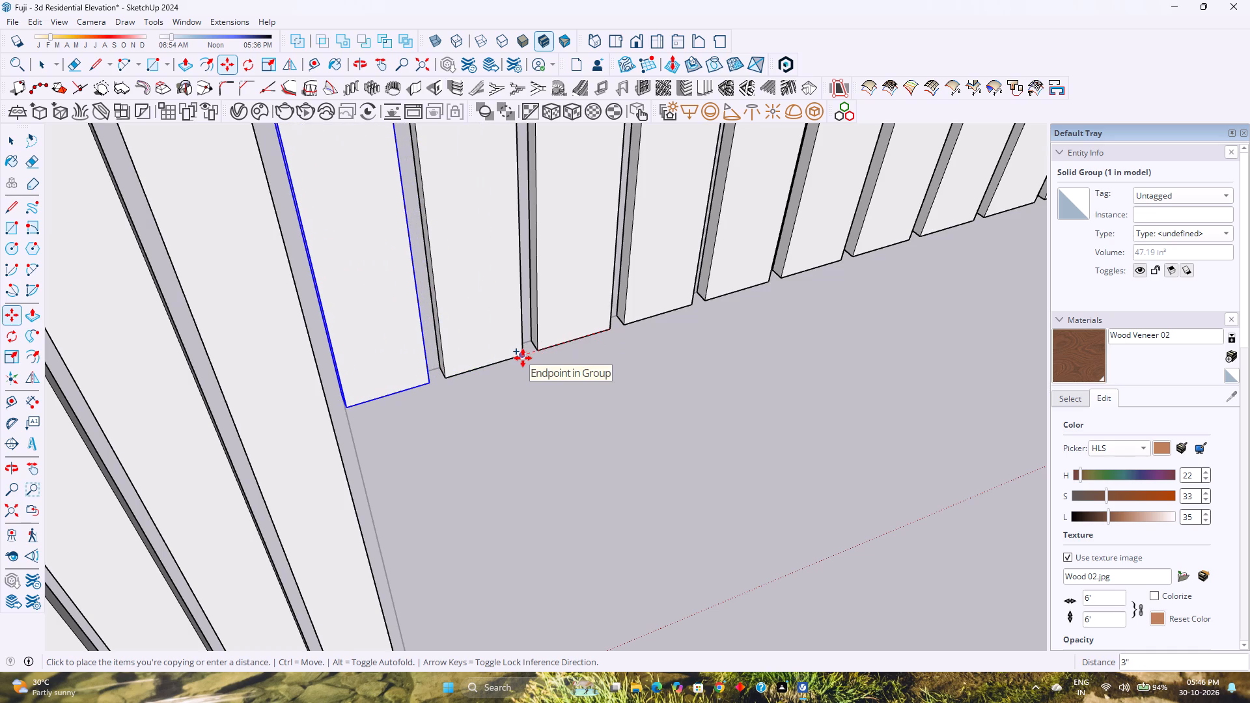
left_click(523, 358)
key("space")
key("Escape")
scroll(510, 380, "down", 2)
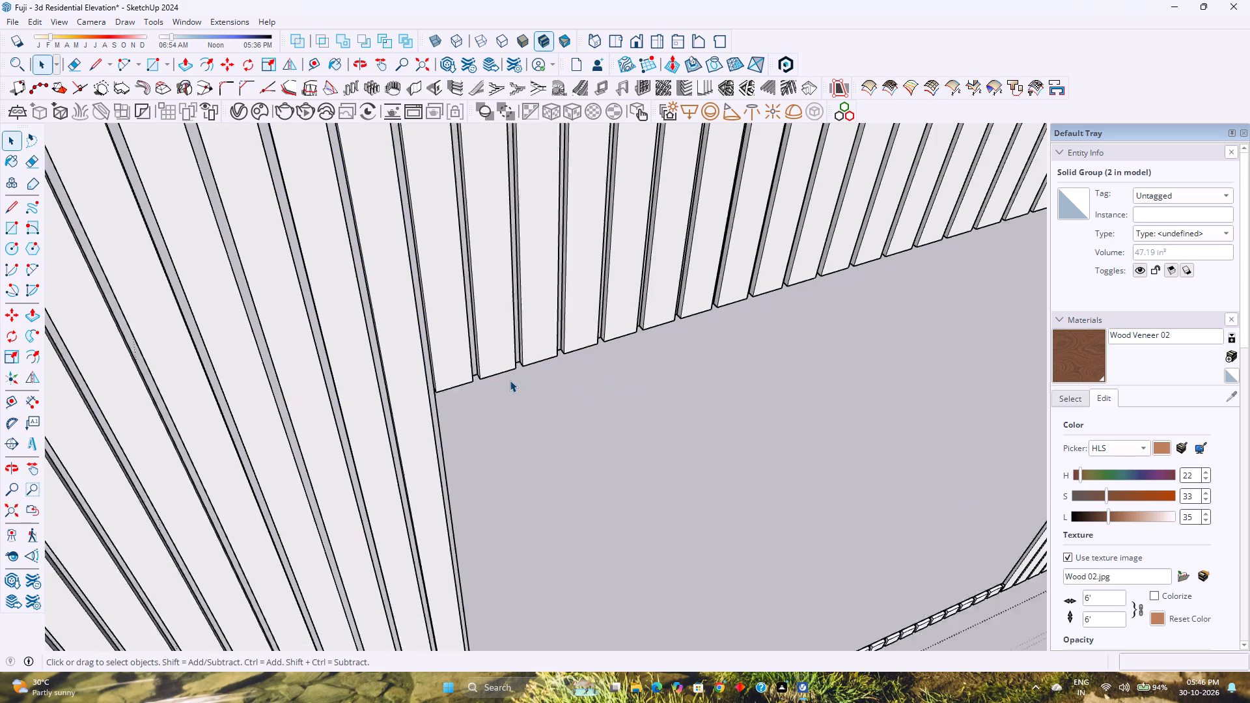
scroll(510, 380, "down", 10)
middle_click_drag(557, 452, 514, 396)
scroll(518, 395, "down", 4)
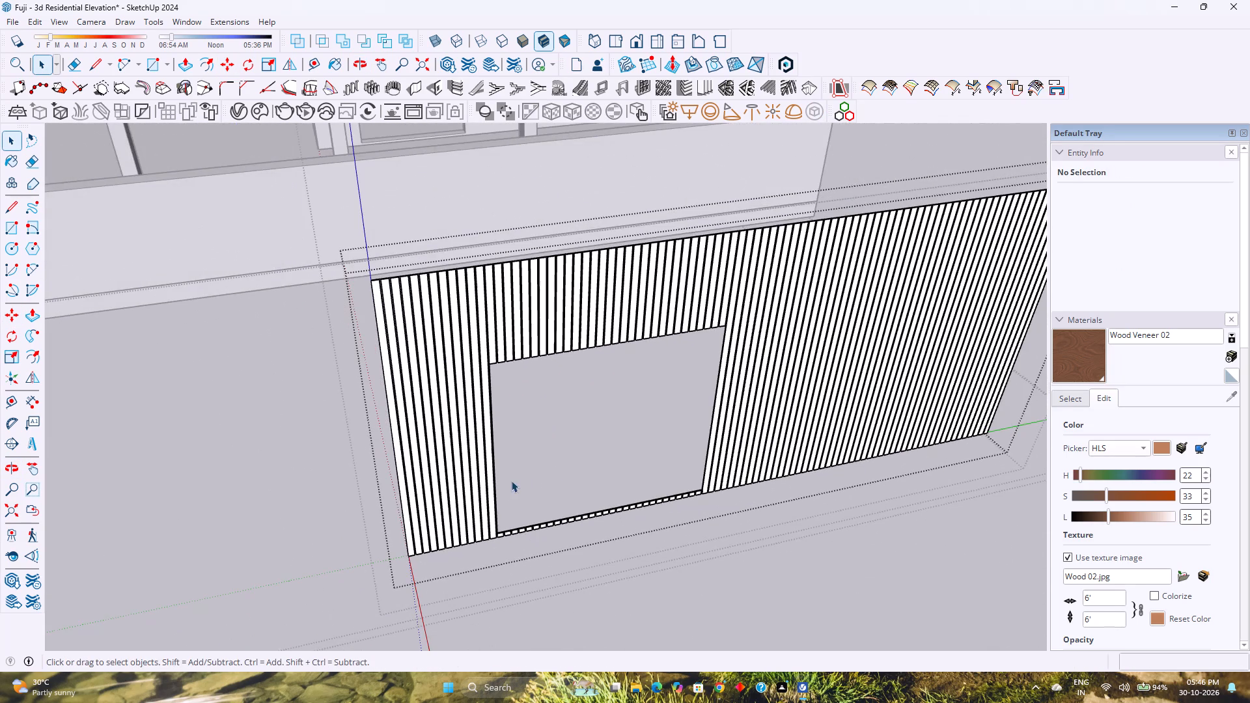
Inside the louvre group on the strip below the opening, delete the sliver piece at the far jamb.
scroll(540, 569, "up", 4)
scroll(573, 522, "up", 1)
middle_click_drag(603, 497, 542, 497, "shift")
middle_click_drag(537, 499, 670, 517)
scroll(680, 507, "up", 2)
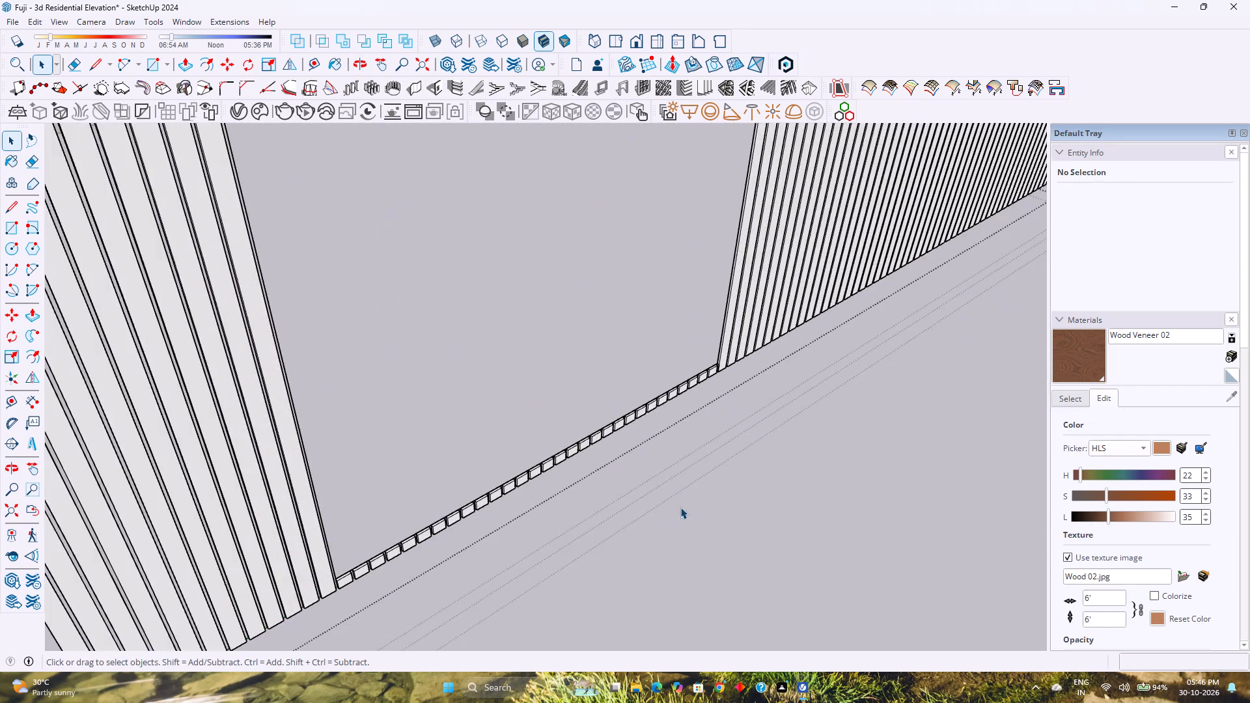
scroll(680, 507, "up", 4)
scroll(637, 419, "up", 12)
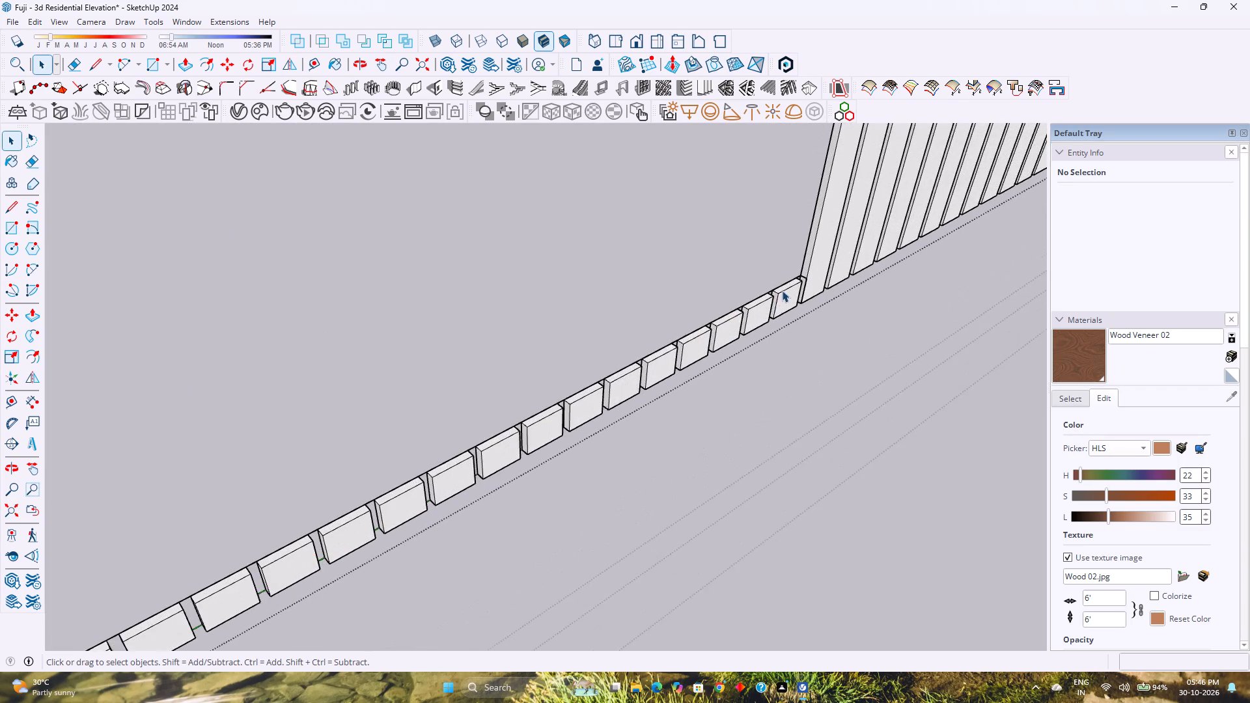
middle_click_drag(776, 297, 708, 452, "shift")
scroll(722, 439, "up", 6)
double_click(734, 429)
scroll(739, 420, "up", 4)
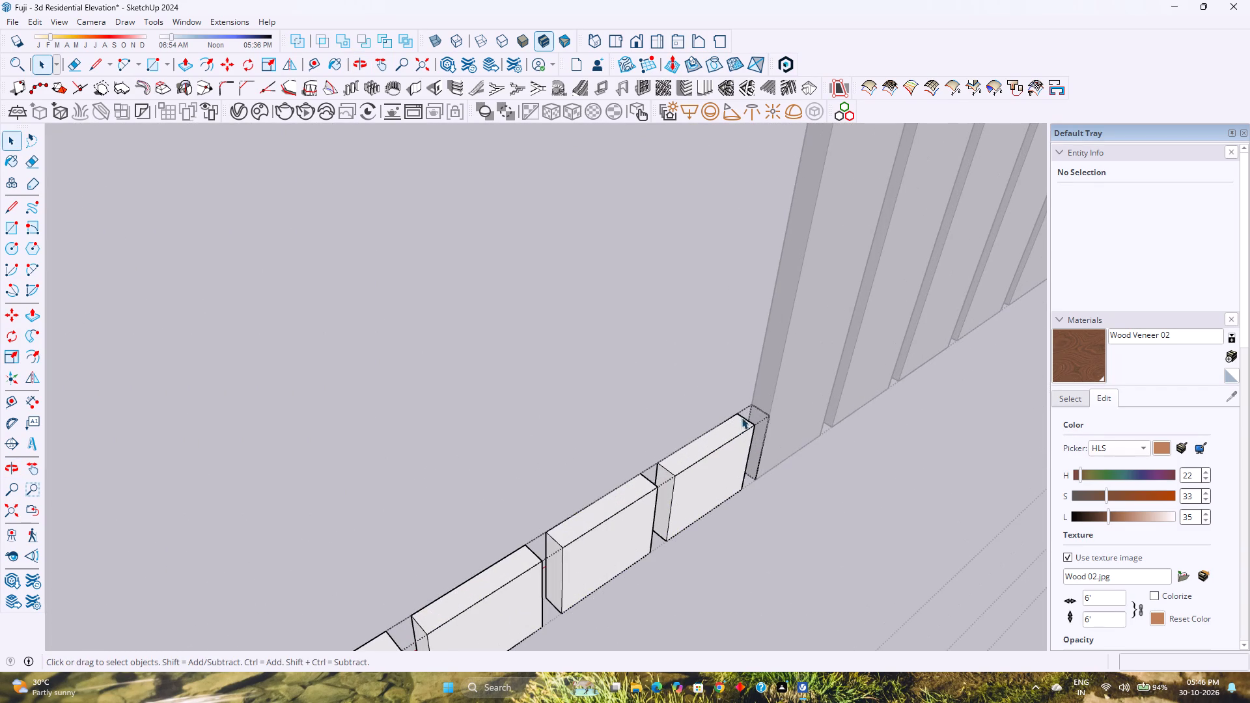
left_click(755, 407)
key("Delete")
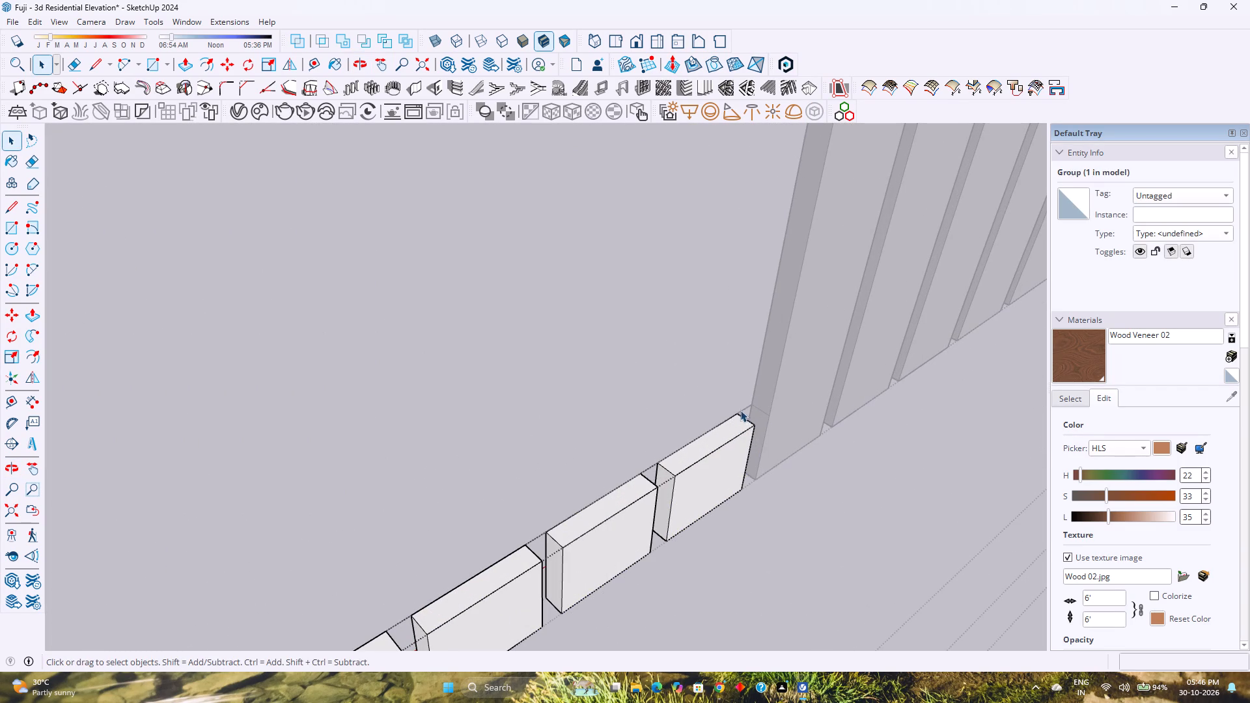
key("Escape")
Delete the leftover wall-face outline edge running behind the strip's short louvres.
triple_click(740, 409)
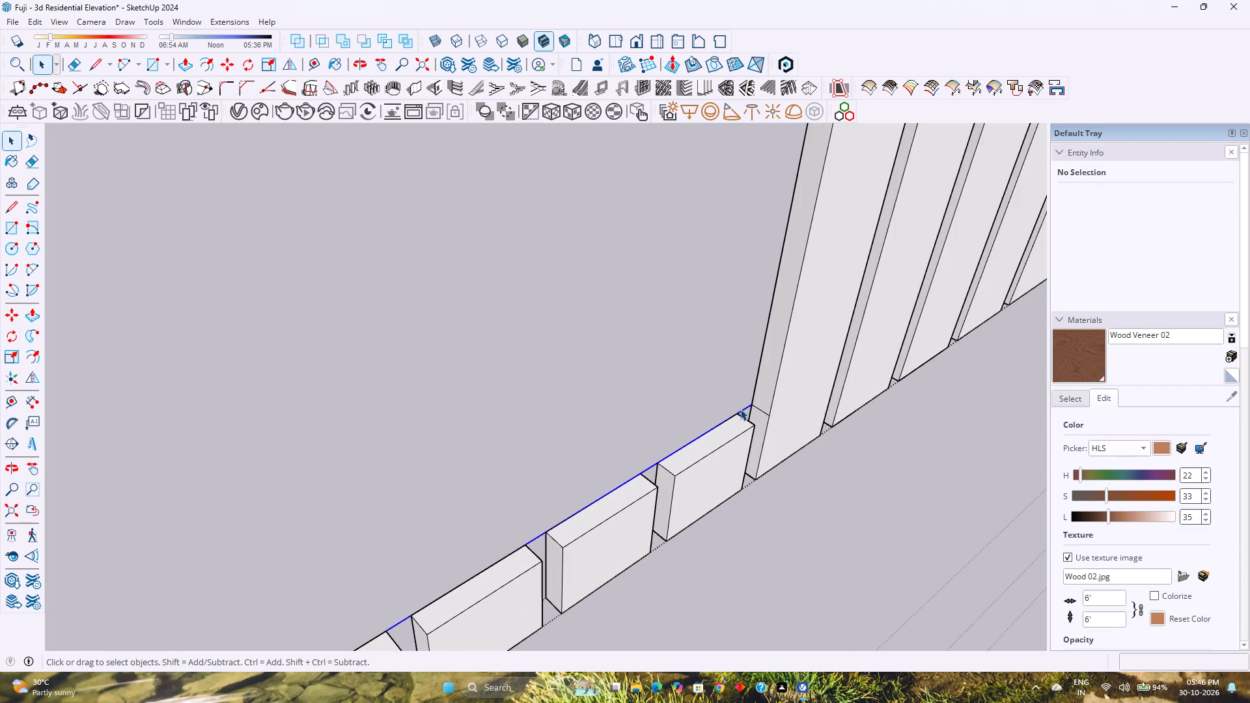
key("Delete")
scroll(742, 407, "down", 10)
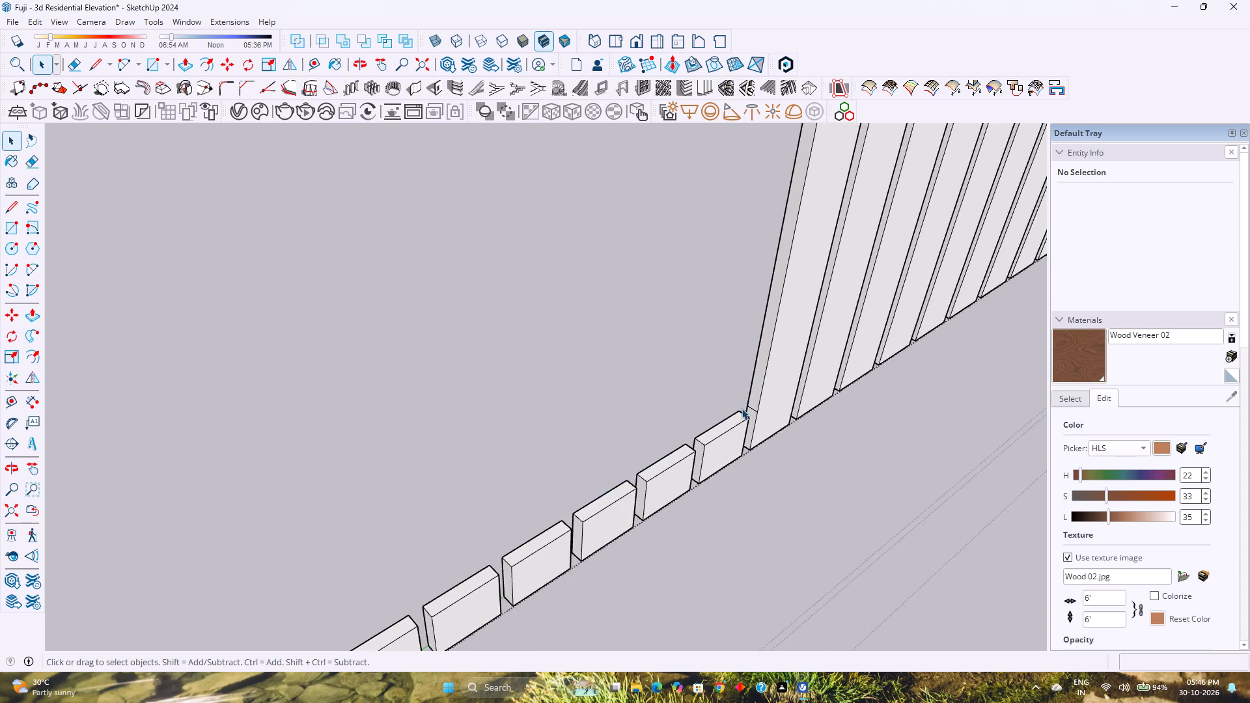
scroll(742, 408, "down", 20)
scroll(742, 408, "down", 5)
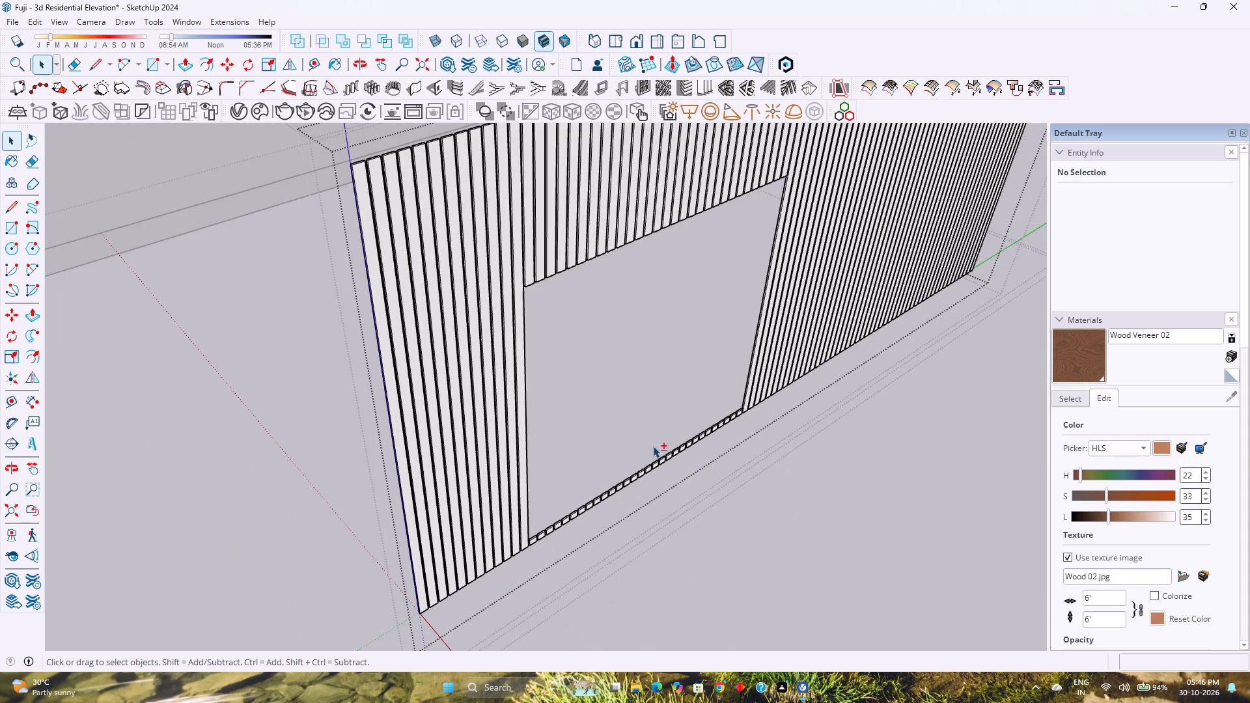
middle_click_drag(605, 483, 299, 499)
middle_click_drag(245, 476, 431, 567, "shift")
middle_click(431, 567, "shift")
scroll(326, 479, "up", 6)
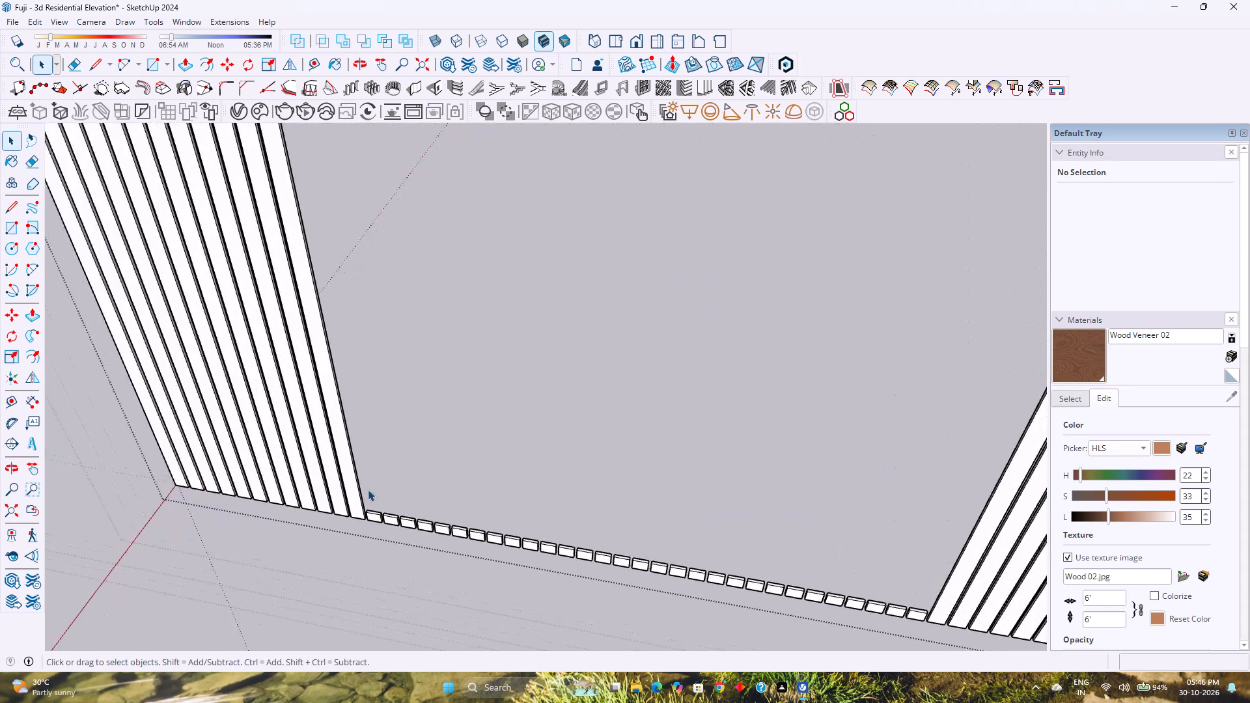
scroll(368, 489, "up", 6)
scroll(391, 511, "down", 15)
key("Escape")
Move the side-wall louvre panel group 40' along the red axis, back onto the ground-floor room.
scroll(387, 505, "down", 4)
middle_click_drag(387, 505, 667, 477)
middle_click_drag(651, 470, 495, 631, "shift")
left_click(757, 378)
middle_click_drag(666, 393, 563, 480, "shift")
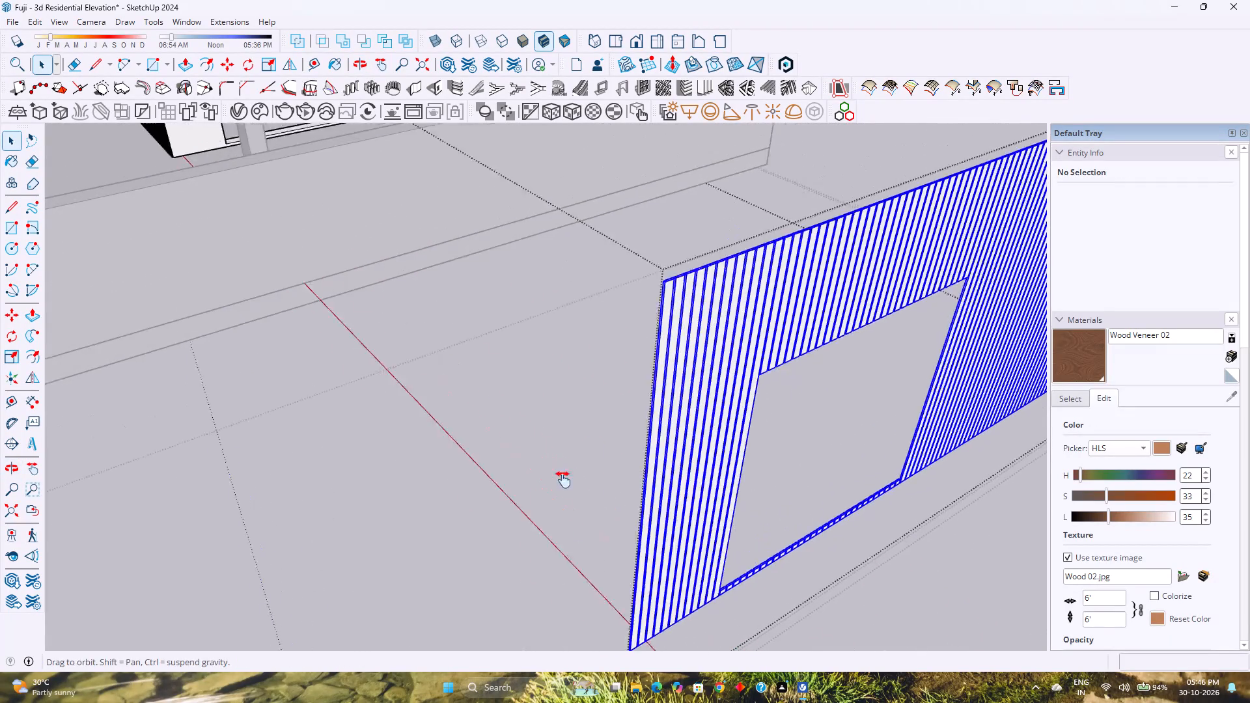
middle_click_drag(563, 480, 536, 506, "shift")
middle_click_drag(517, 504, 650, 471)
middle_click(654, 471)
scroll(663, 462, "down", 1, "shift")
middle_click_drag(663, 462, 554, 563, "shift")
middle_click(554, 563, "shift")
key("m")
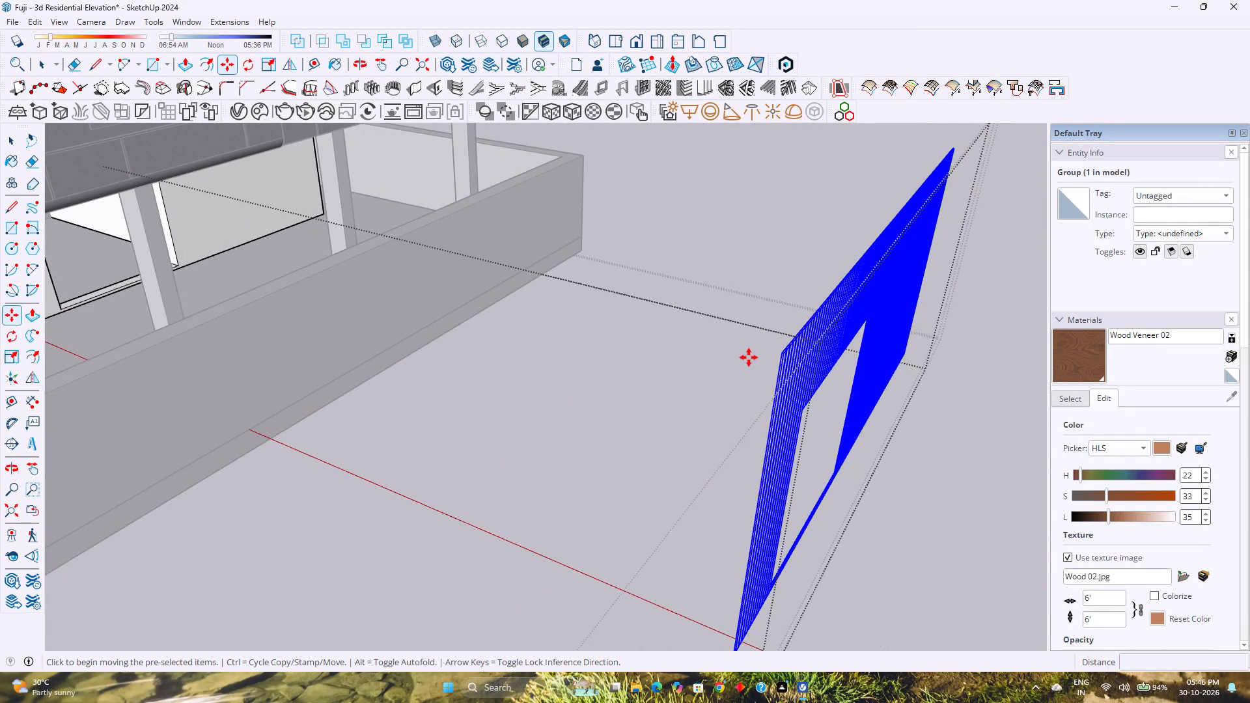
scroll(766, 347, "up", 6)
left_click(871, 391)
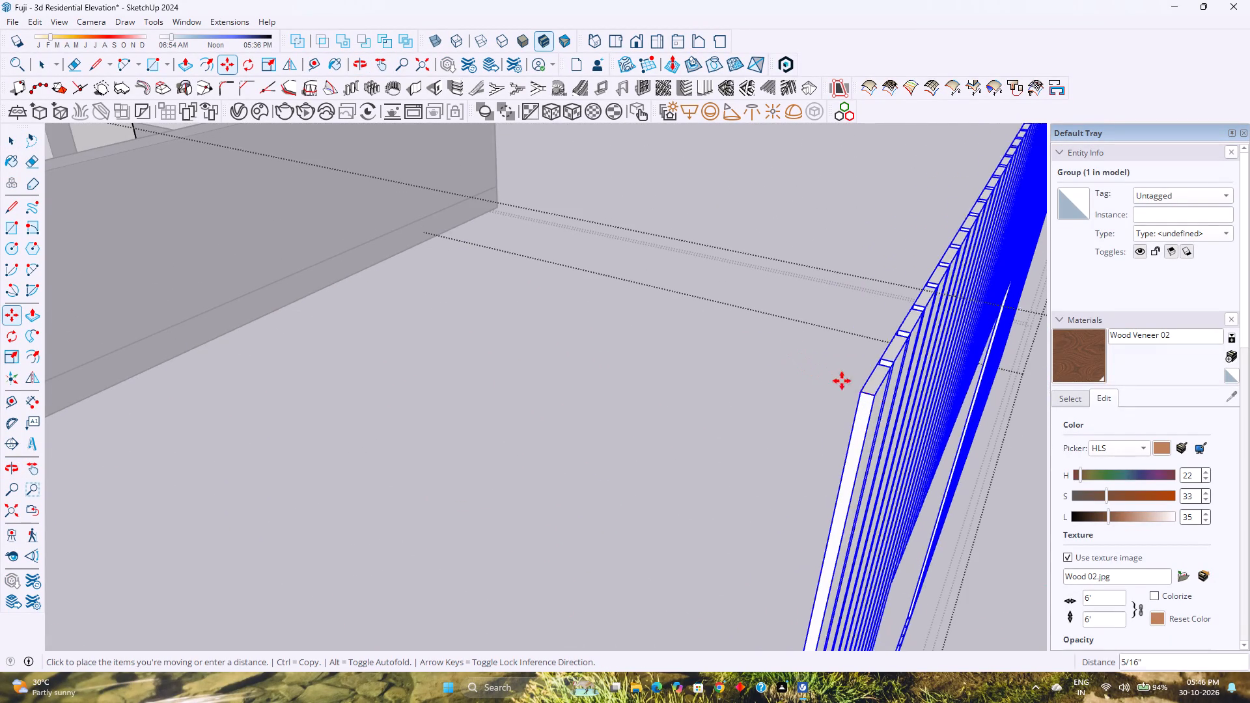
key("Right")
type("40'")
key("Return")
key("space")
scroll(761, 353, "down", 5)
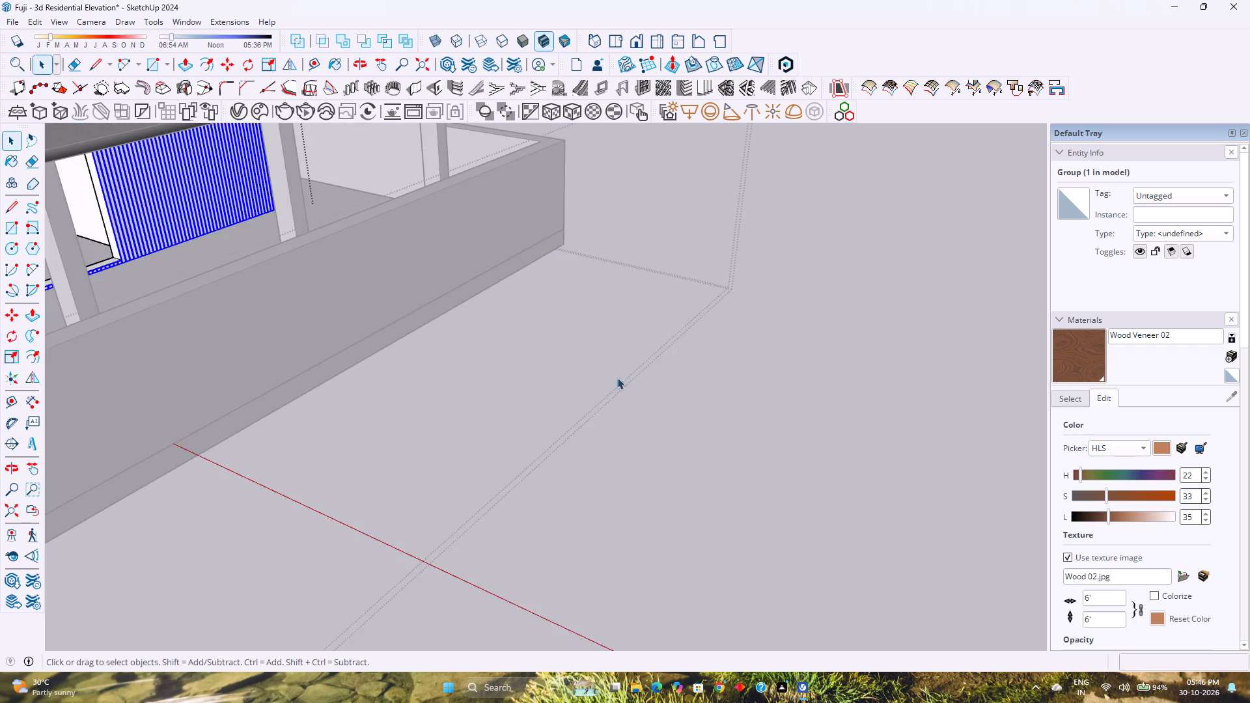
Examine how the side-wall louvres meet the front louvres at the base of the room's corner.
middle_click_drag(269, 388, 429, 413)
middle_click_drag(372, 414, 557, 408, "shift")
middle_click_drag(435, 443, 404, 352)
scroll(413, 341, "down", 5)
middle_click_drag(410, 343, 421, 343, "shift")
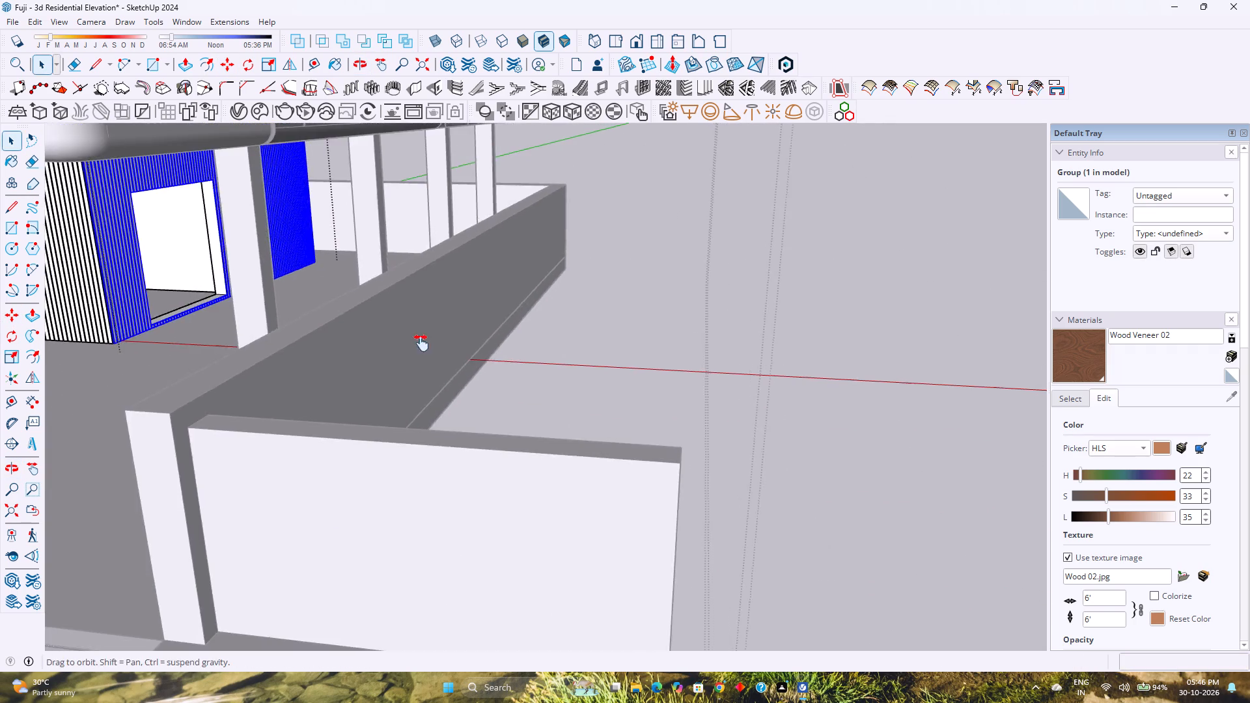
middle_click_drag(421, 343, 693, 387, "shift")
middle_click(693, 387, "shift")
key("Escape")
scroll(260, 342, "up", 7)
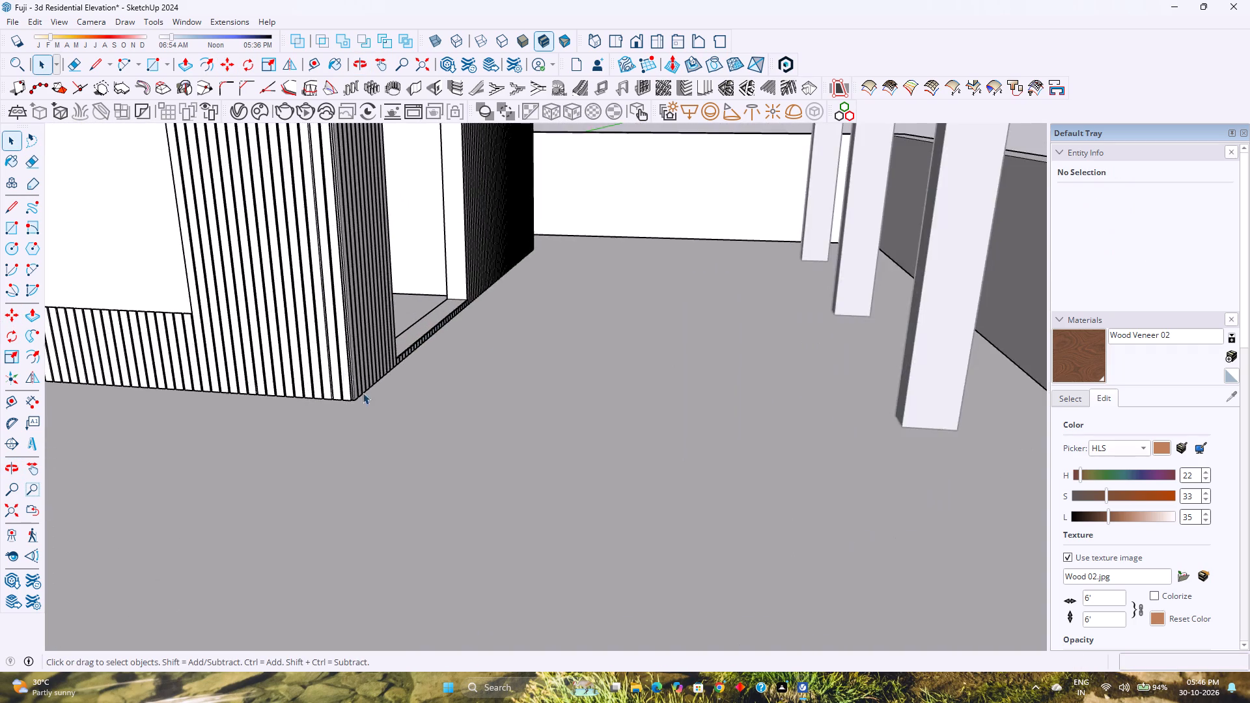
scroll(363, 393, "up", 20)
scroll(363, 393, "up", 5)
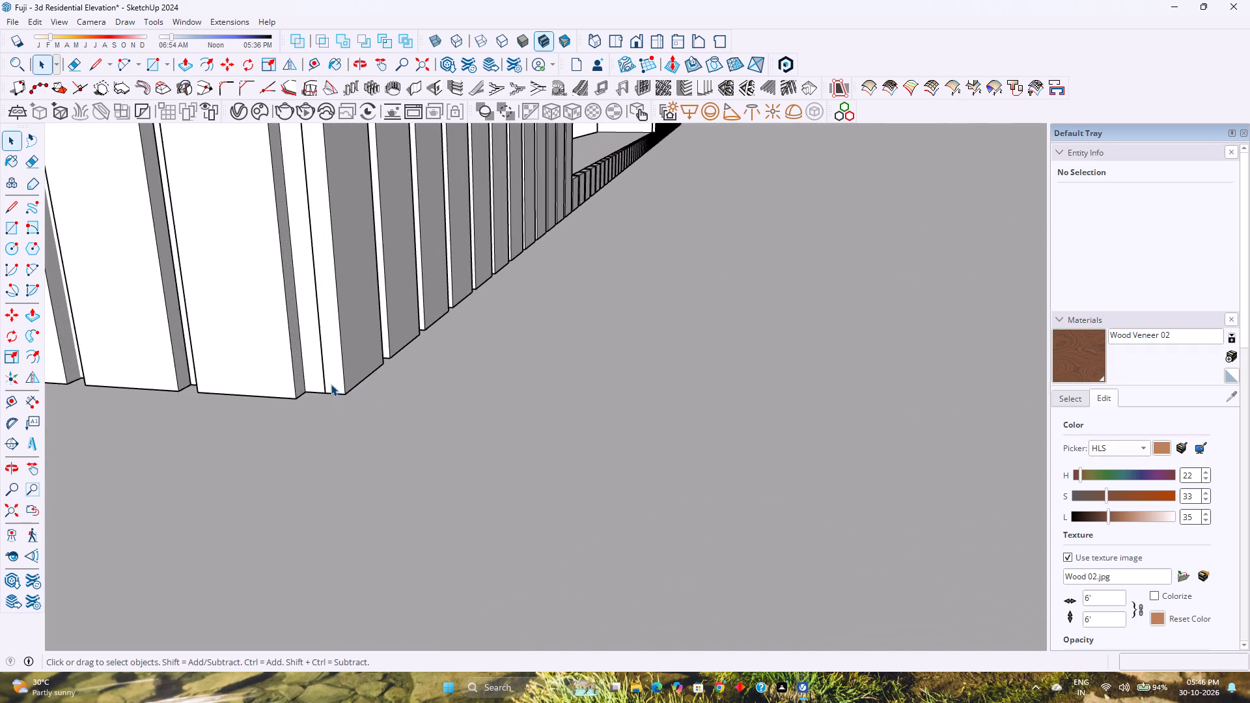
scroll(331, 384, "up", 9)
middle_click_drag(275, 395, 252, 448)
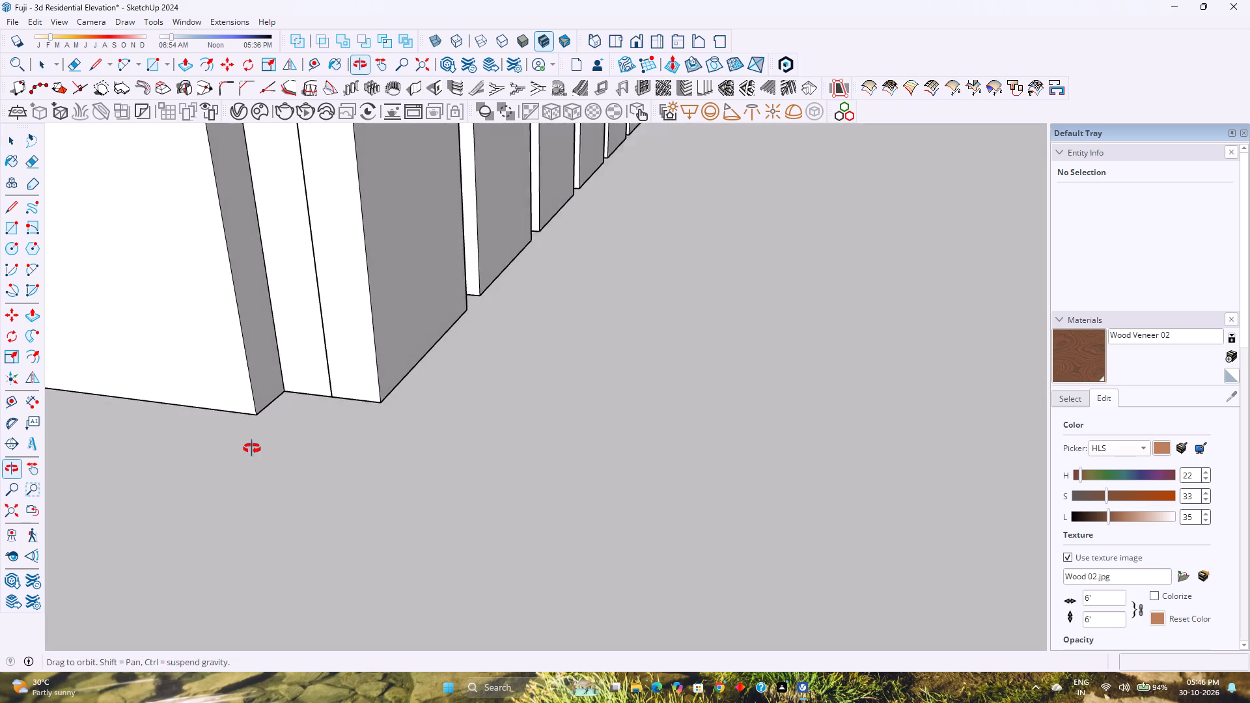
middle_click_drag(252, 448, 249, 460)
scroll(265, 385, "down", 8)
middle_click_drag(265, 385, 336, 396, "shift")
middle_click_drag(341, 397, 348, 398, "shift")
scroll(357, 397, "down", 7)
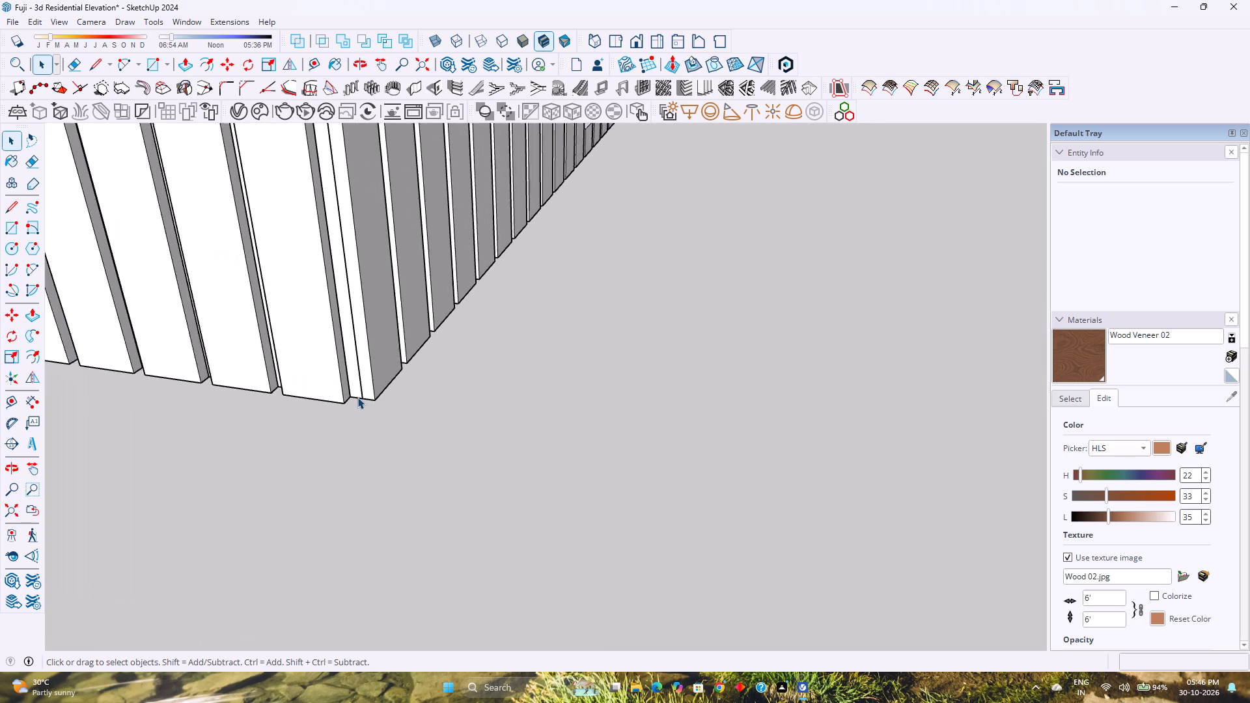
scroll(357, 397, "down", 20)
scroll(357, 397, "down", 3)
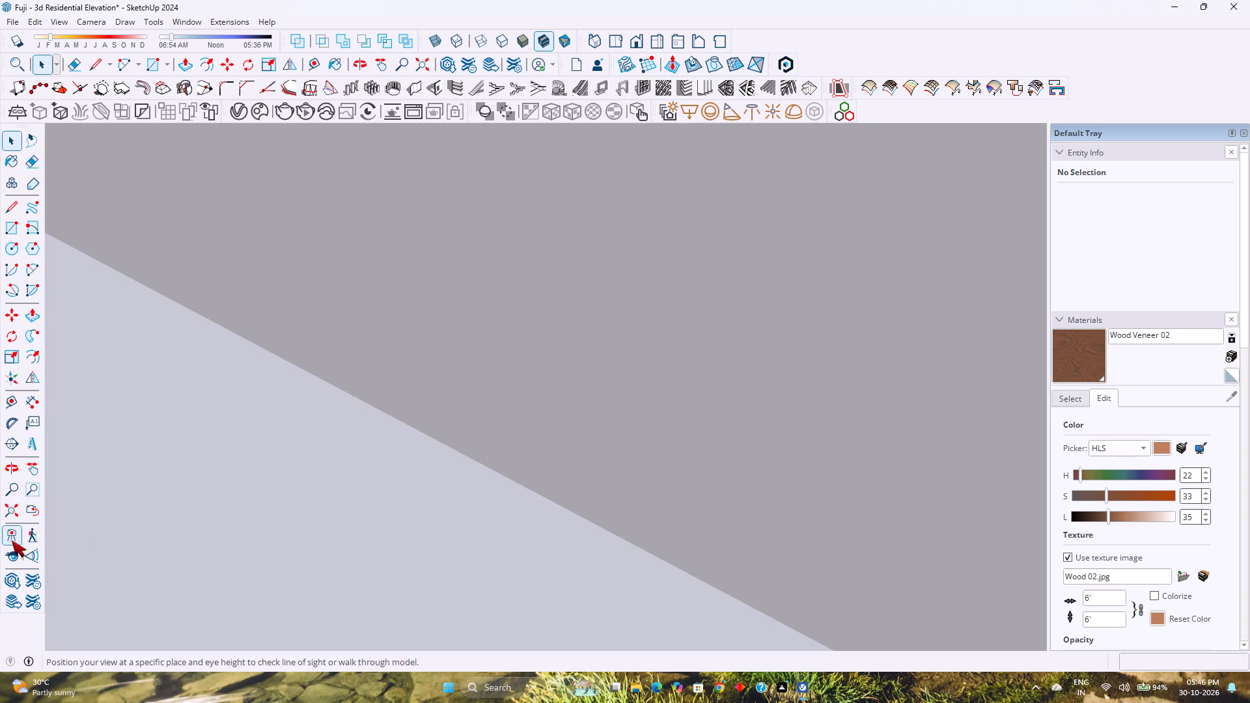
Review the louvre-clad ground-floor room within the whole elevation, including the front steps and compound walls.
left_click(3, 514)
middle_click_drag(96, 496, 152, 417)
middle_click_drag(369, 513, 265, 417)
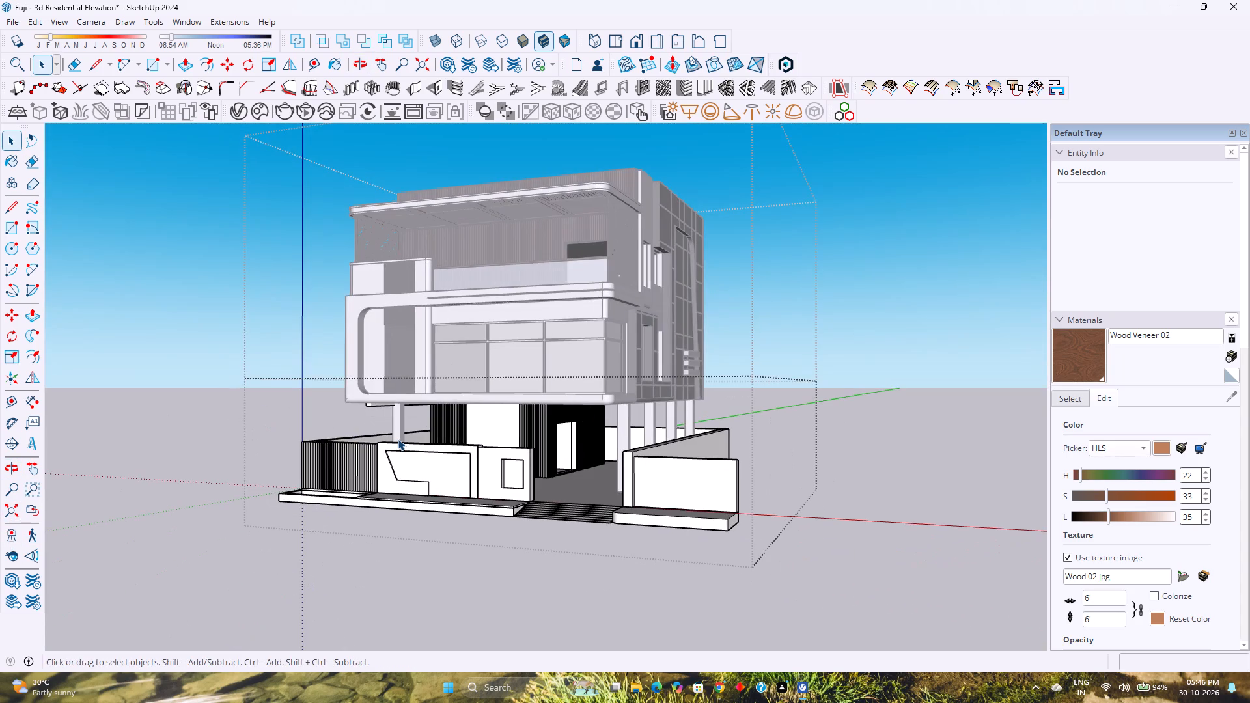
key("Escape")
scroll(559, 489, "up", 4)
middle_click_drag(574, 476, 488, 522)
middle_click(485, 522)
scroll(424, 468, "up", 3)
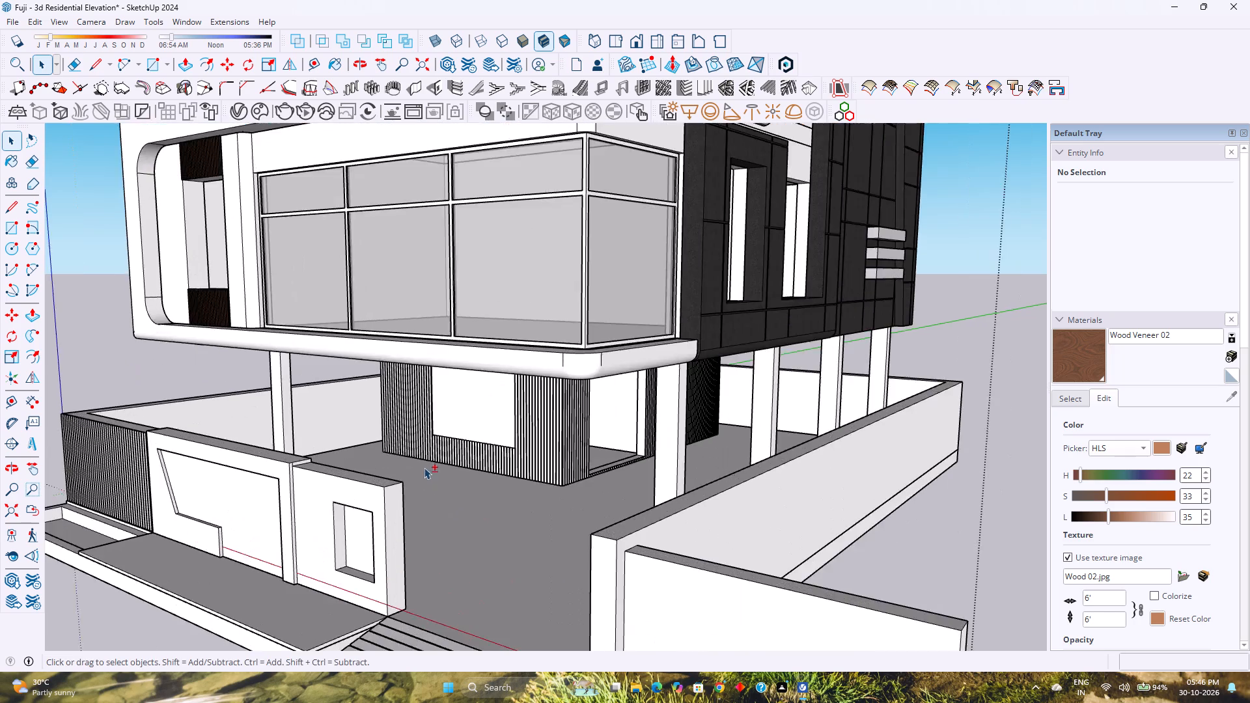
middle_click_drag(424, 466, 460, 513, "shift")
scroll(469, 480, "down", 4)
middle_click_drag(499, 542, 439, 506, "shift")
middle_click_drag(458, 482, 467, 453, "shift")
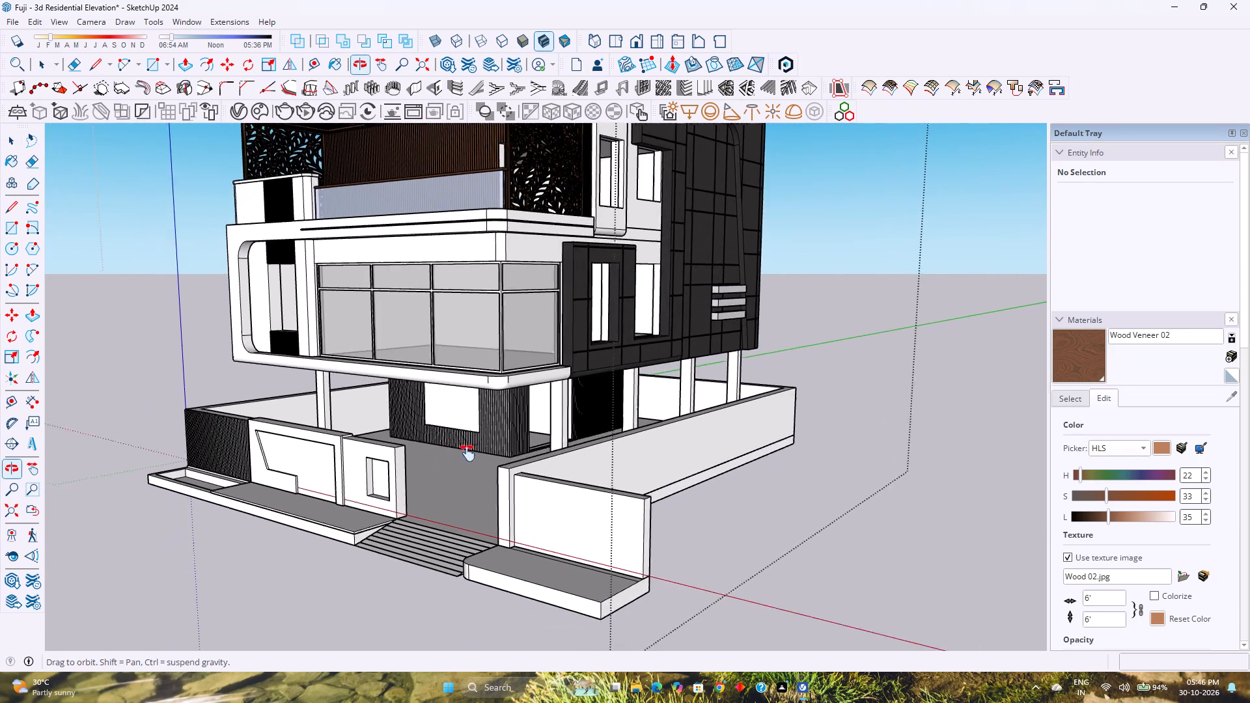
middle_click_drag(467, 453, 471, 450, "shift")
scroll(464, 447, "up", 4)
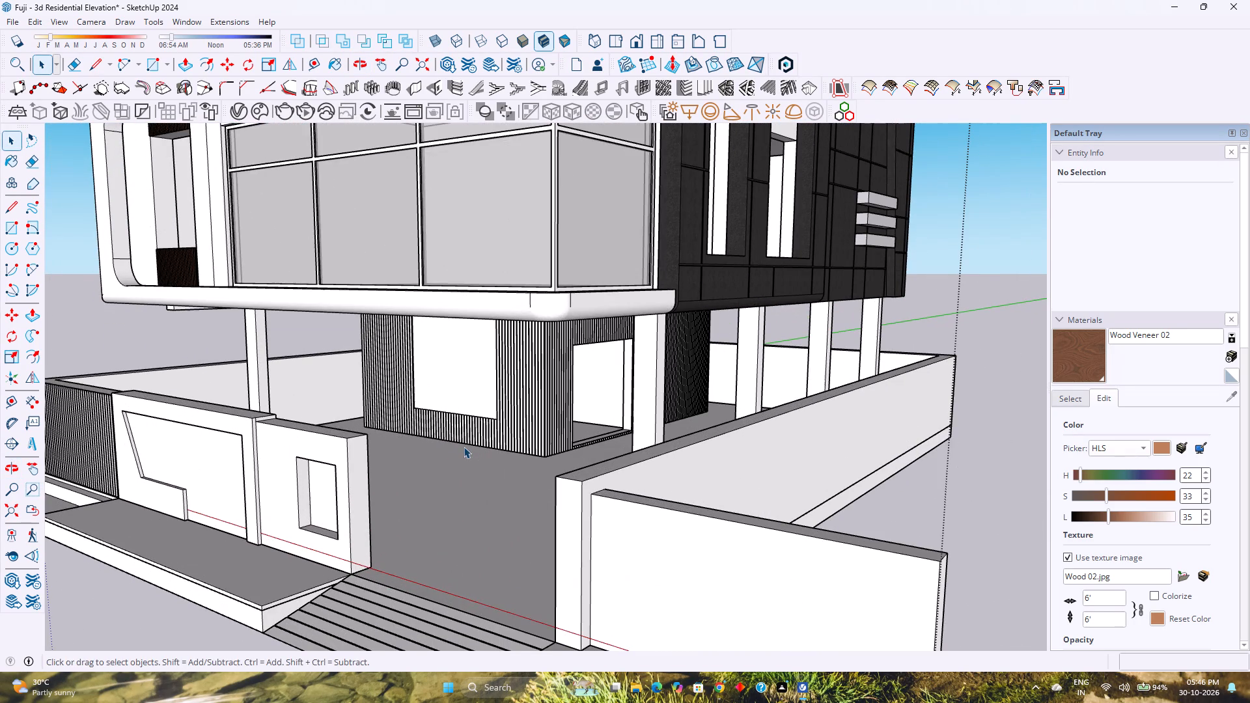
scroll(635, 488, "down", 4)
middle_click_drag(604, 523, 565, 402, "shift")
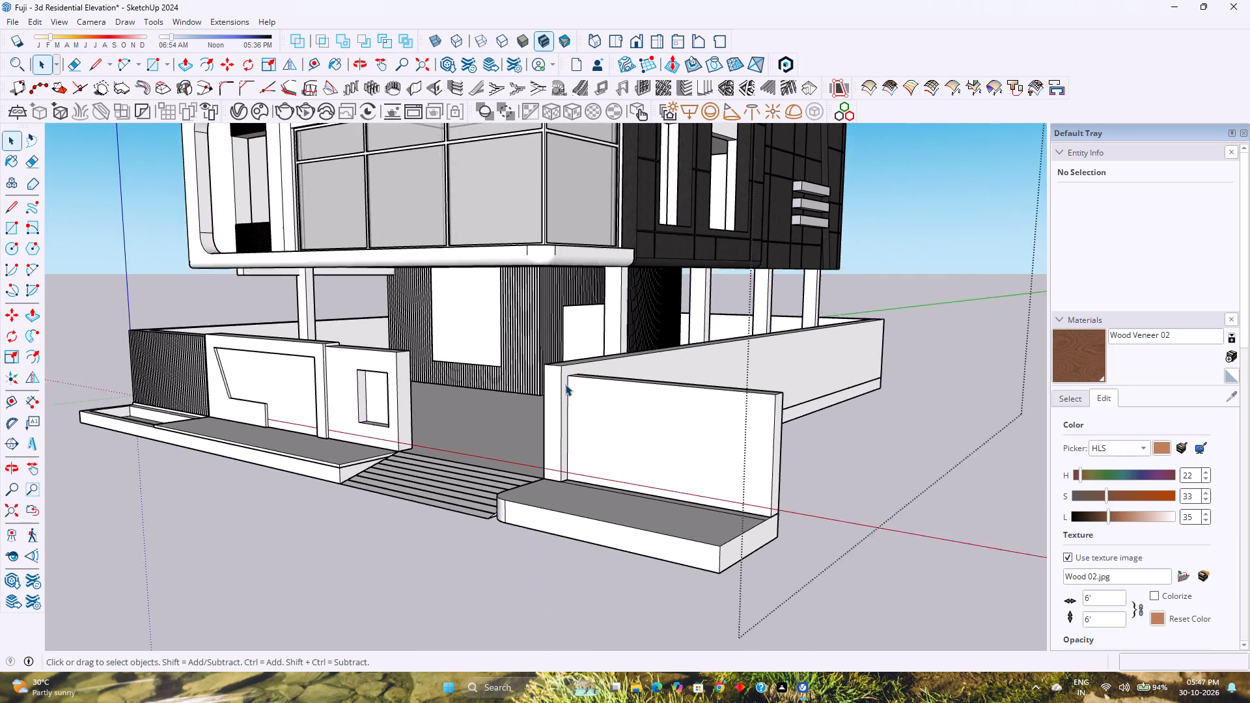
Offset the top face of the solid plinth in front of the plain compound wall beside the steps 6" inward.
scroll(565, 384, "down", 3)
scroll(641, 505, "up", 4)
triple_click(640, 503)
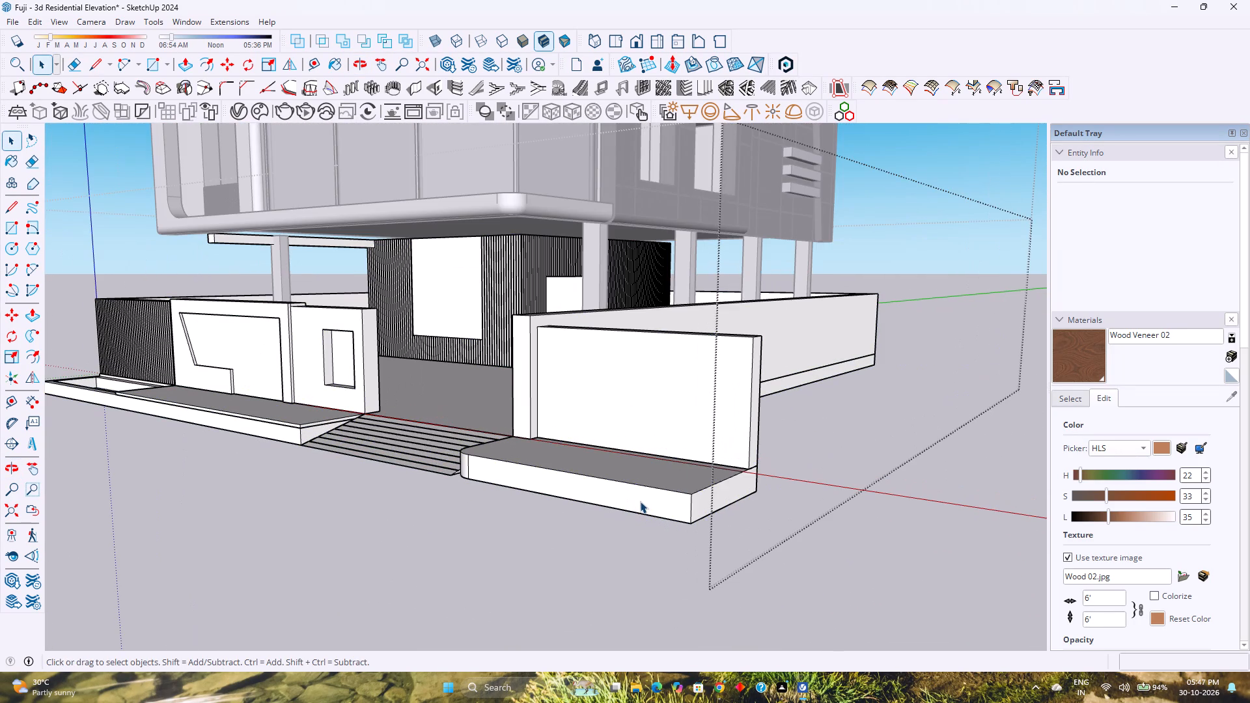
middle_click_drag(644, 489, 640, 541)
middle_click(640, 541)
left_click(627, 466)
scroll(626, 462, "up", 2)
middle_click_drag(626, 462, 641, 496)
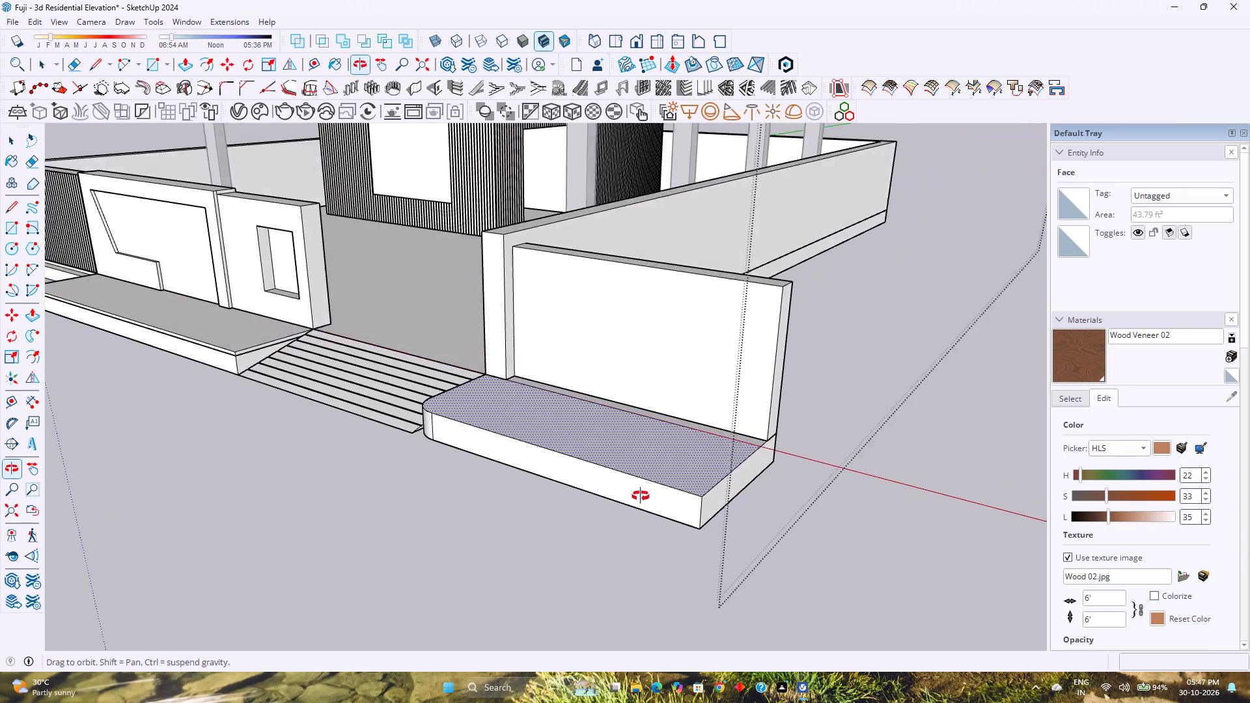
middle_click_drag(641, 496, 641, 523)
middle_click(641, 523)
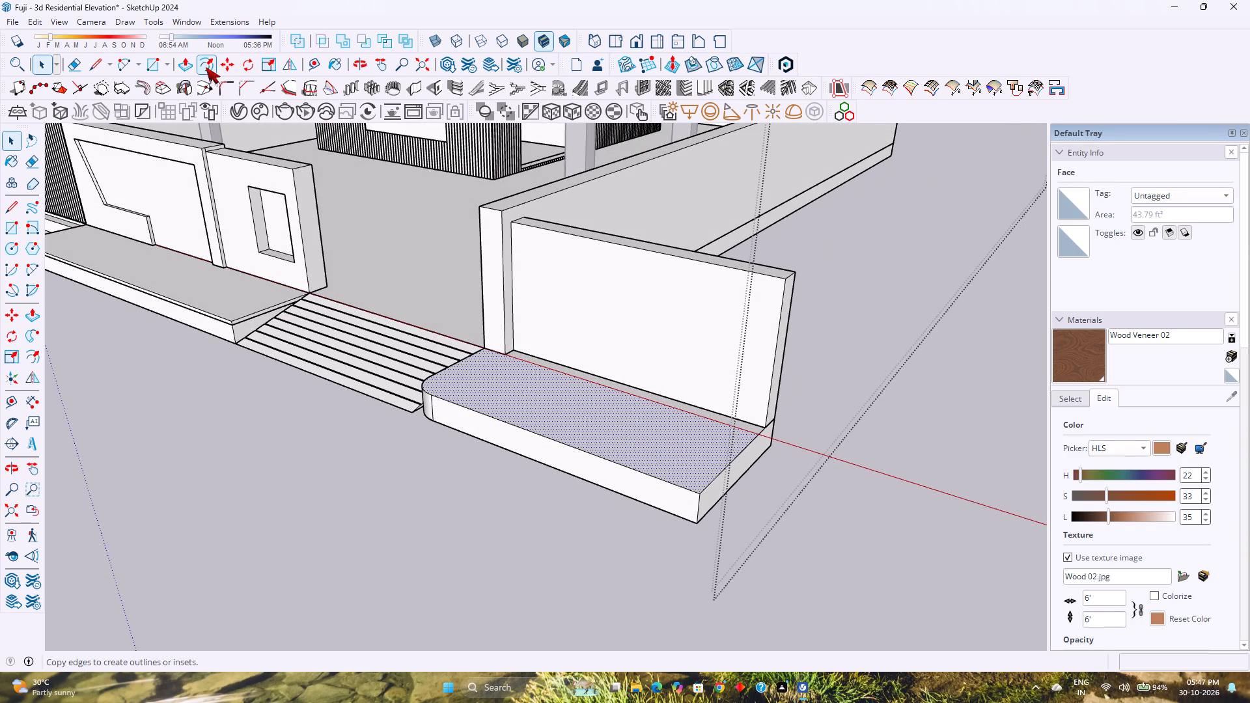
left_click(206, 67)
left_click(647, 455)
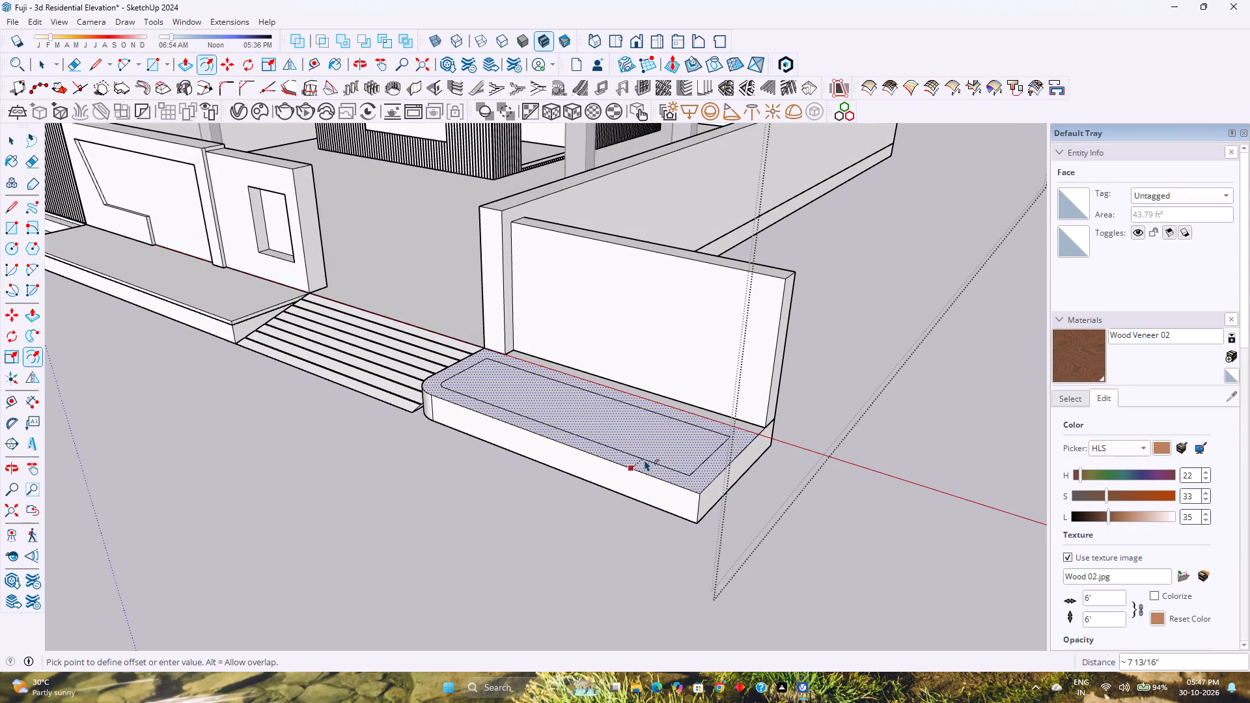
key("6")
key("Return")
key("Escape")
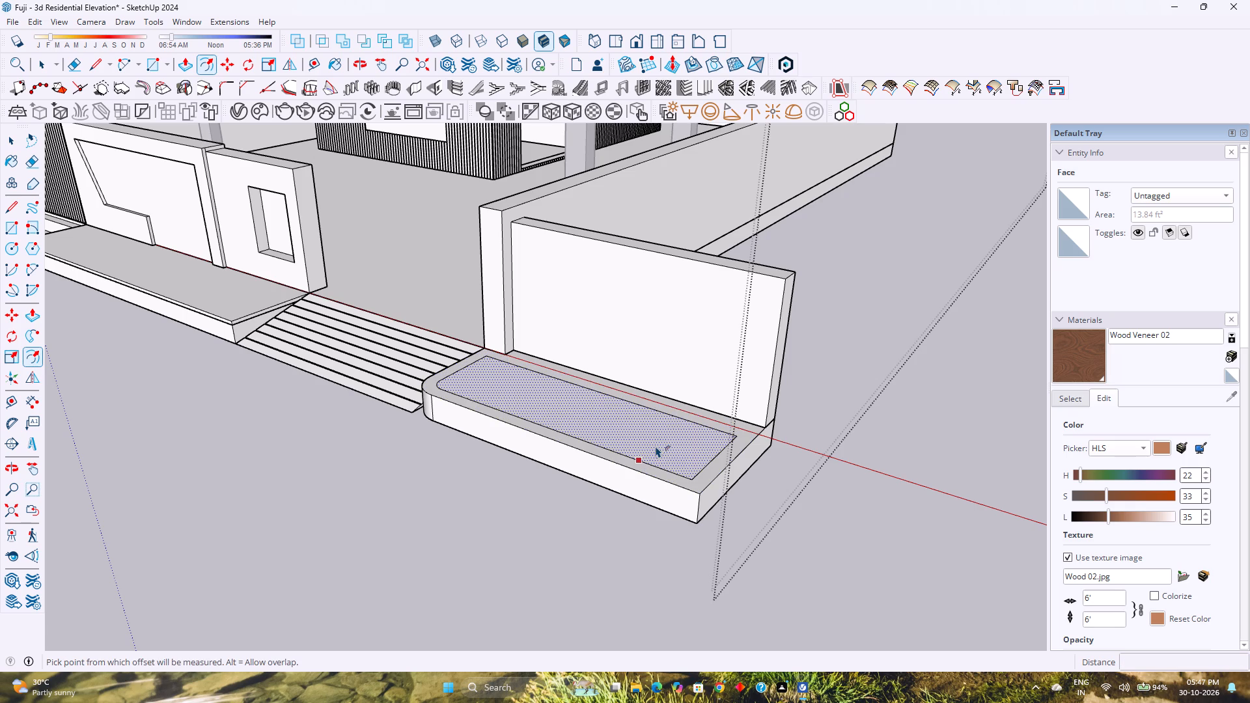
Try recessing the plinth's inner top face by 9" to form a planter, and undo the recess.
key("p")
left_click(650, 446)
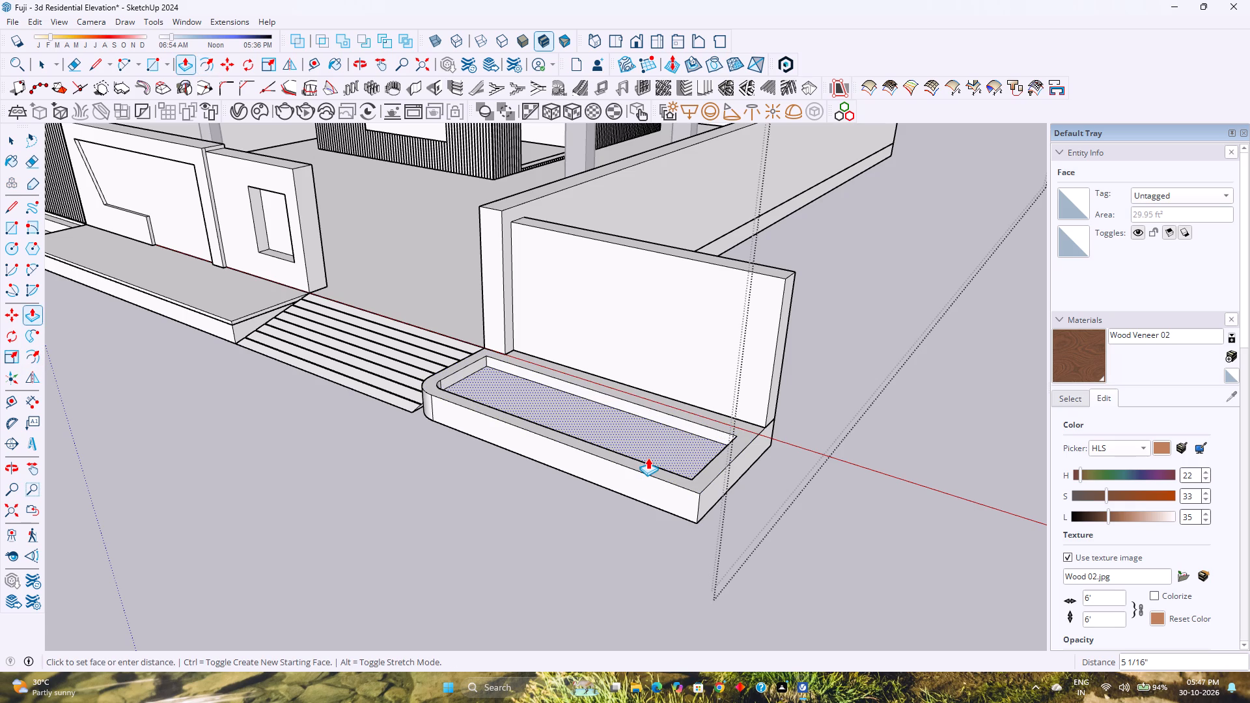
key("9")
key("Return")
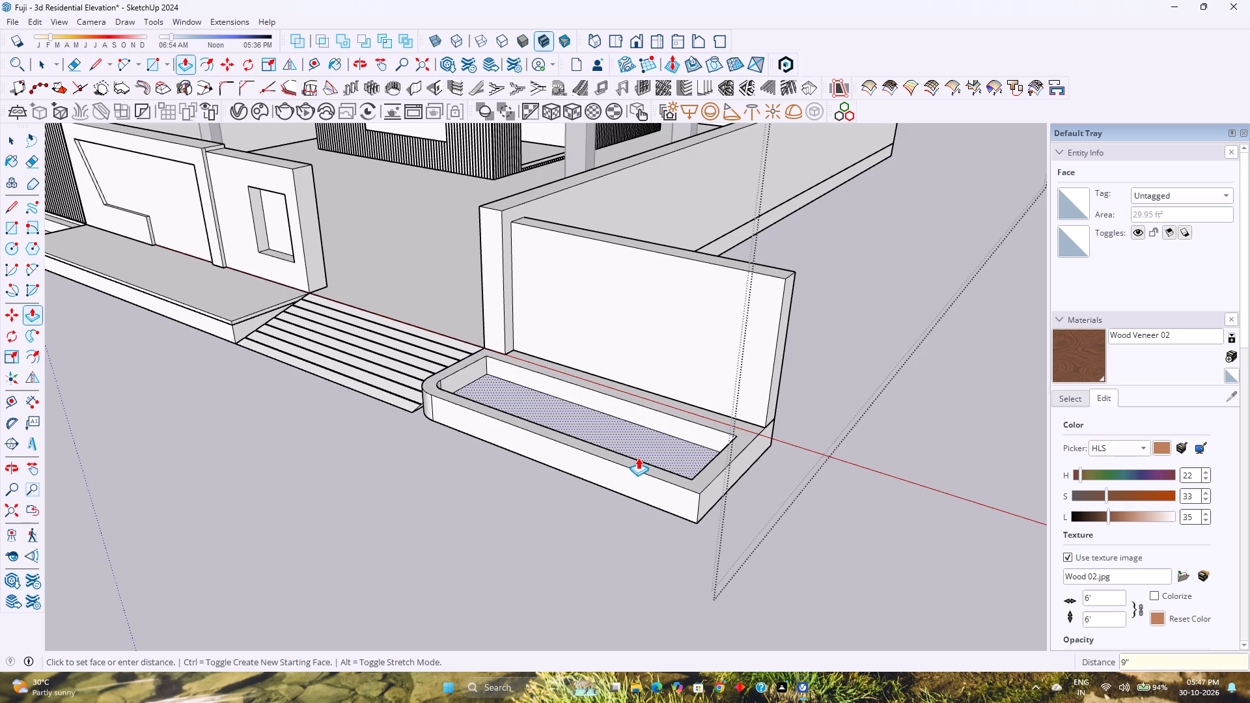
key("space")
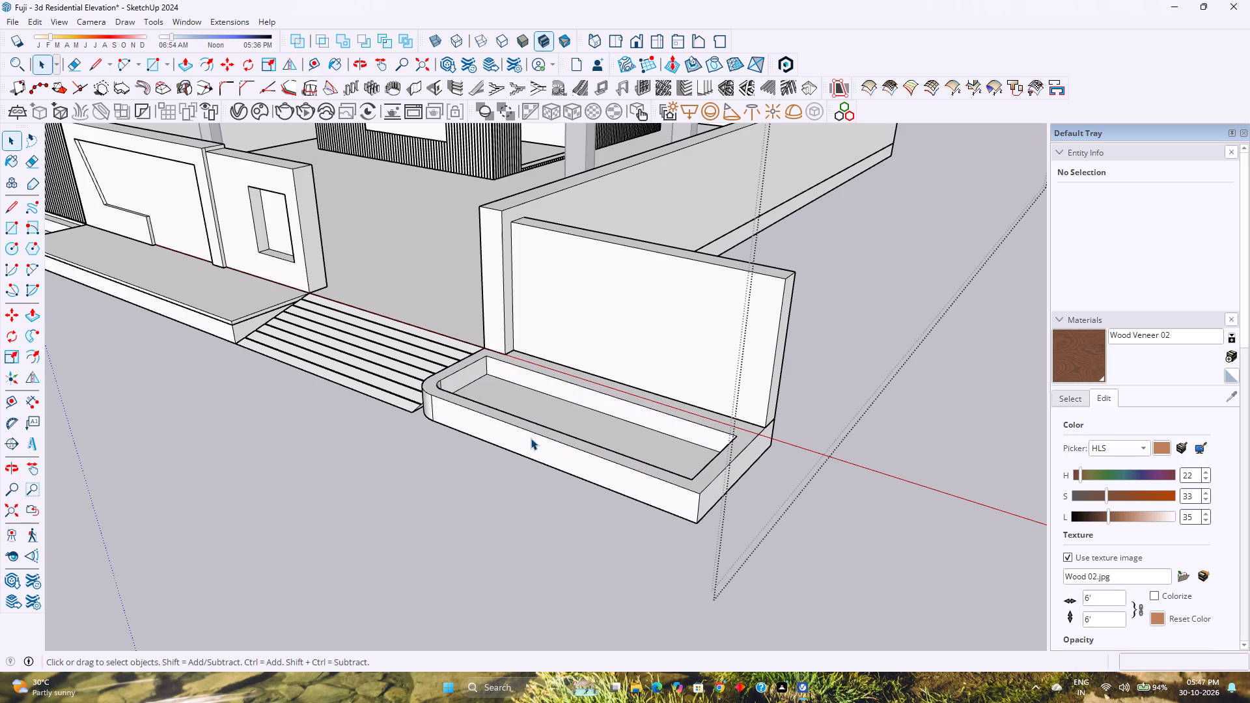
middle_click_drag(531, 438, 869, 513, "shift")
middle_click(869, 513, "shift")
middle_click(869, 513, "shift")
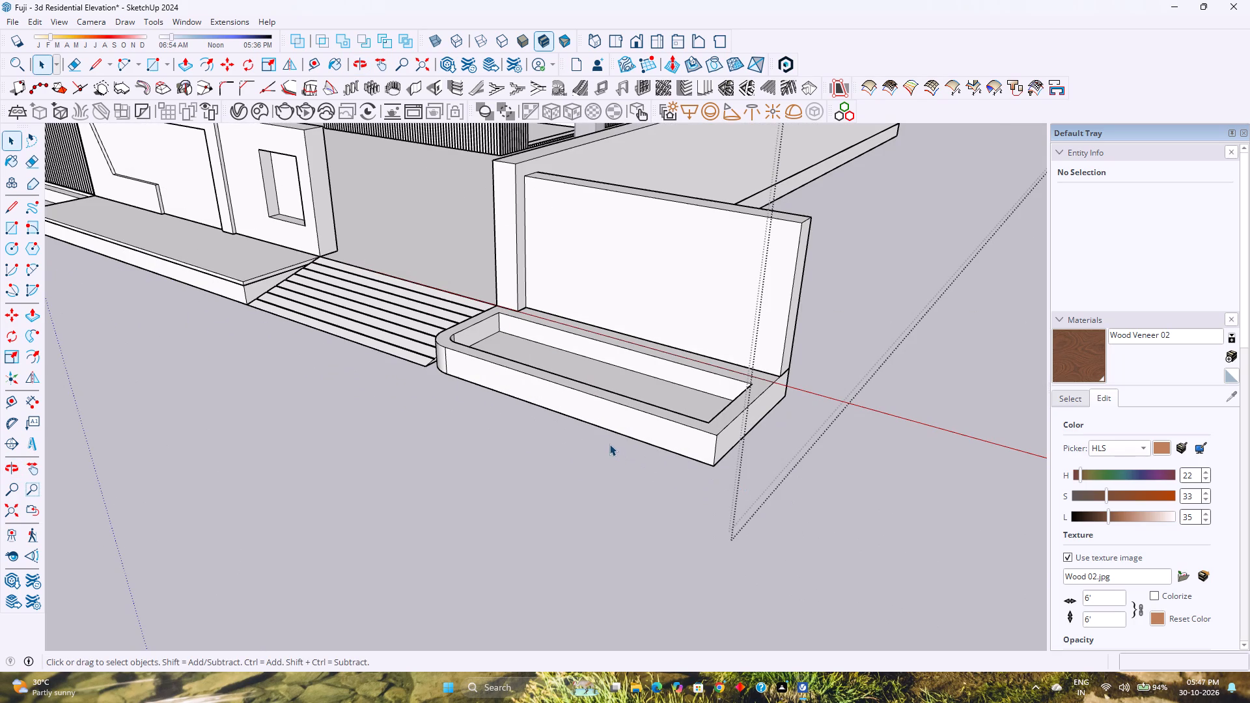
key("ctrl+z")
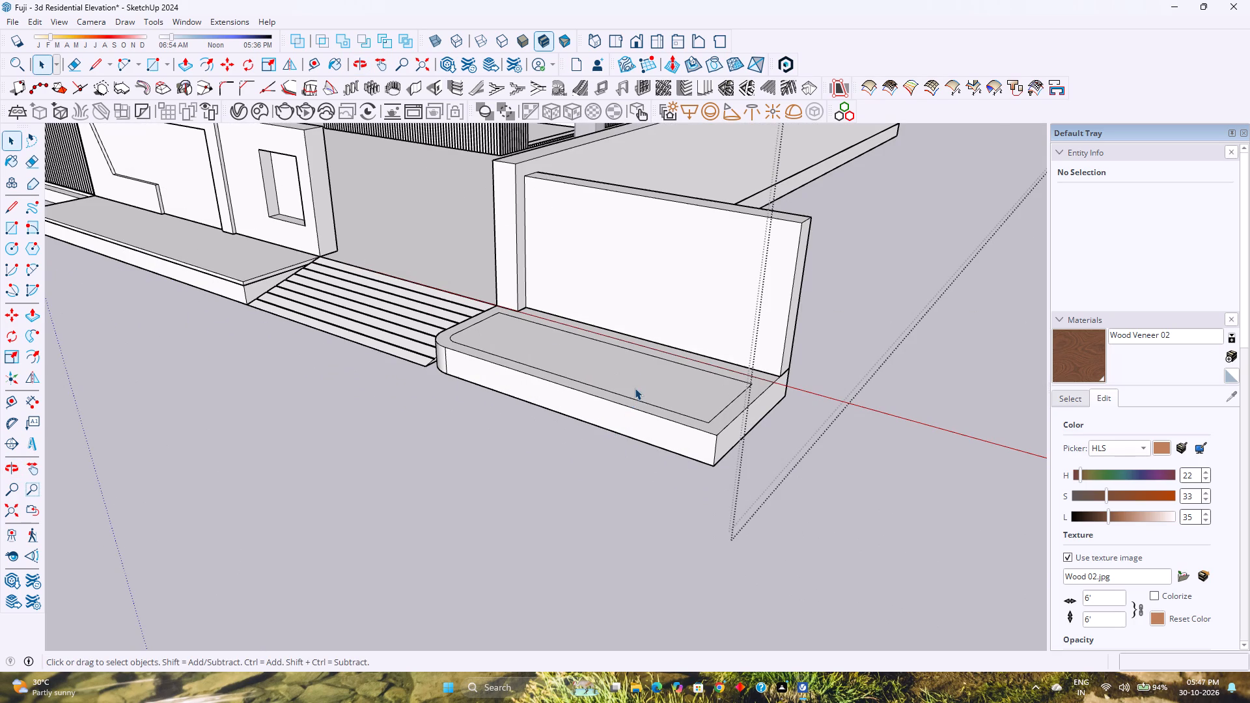
Recess the plinth's inner top face 11" to form a planter, taking the depth from the planter at the louvred compound wall.
key("p")
left_click(630, 372)
scroll(585, 389, "down", 4)
middle_click_drag(236, 305, 499, 396, "shift")
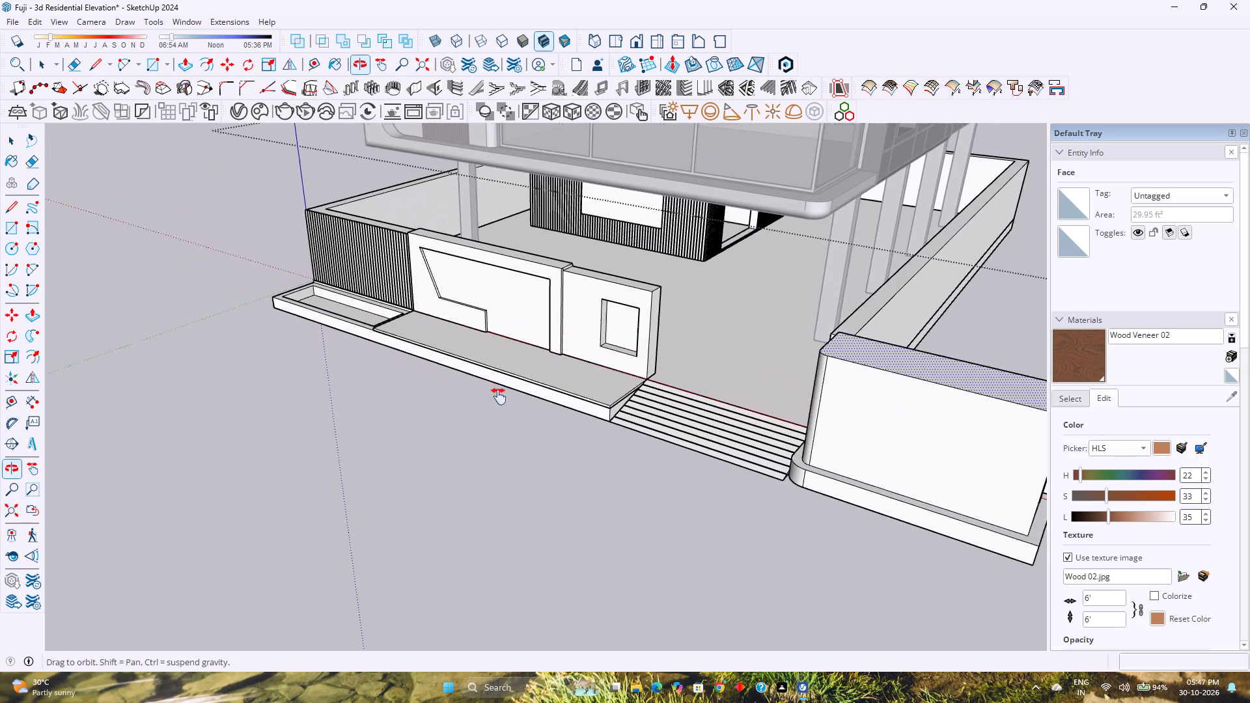
middle_click_drag(499, 396, 501, 398, "shift")
left_click(355, 314)
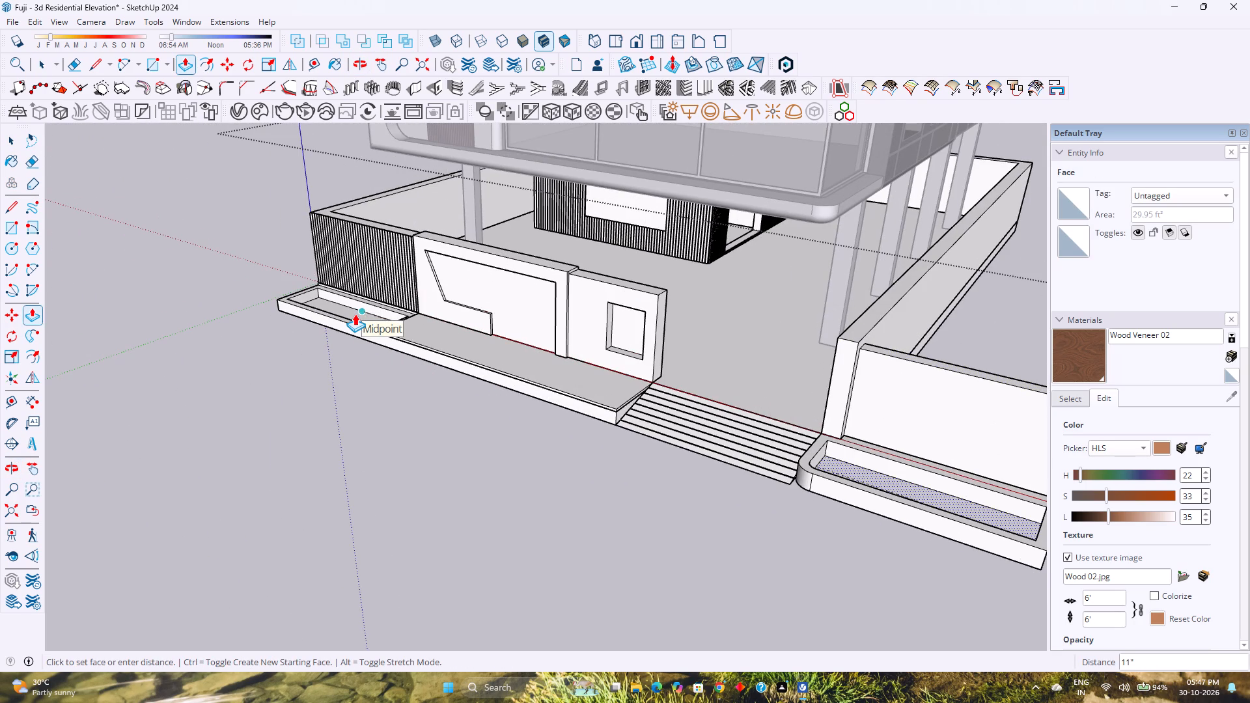
key("space")
key("Escape")
Review the whole elevation from several angles, including the front planters, steps and compound walls.
scroll(554, 420, "down", 4)
middle_click_drag(662, 467, 569, 460, "shift")
middle_click_drag(577, 460, 503, 418)
middle_click_drag(525, 422, 622, 516, "shift")
middle_click_drag(600, 506, 601, 475)
middle_click(601, 475)
scroll(602, 469, "down", 3)
middle_click_drag(548, 469, 520, 534, "shift")
middle_click(518, 536, "shift")
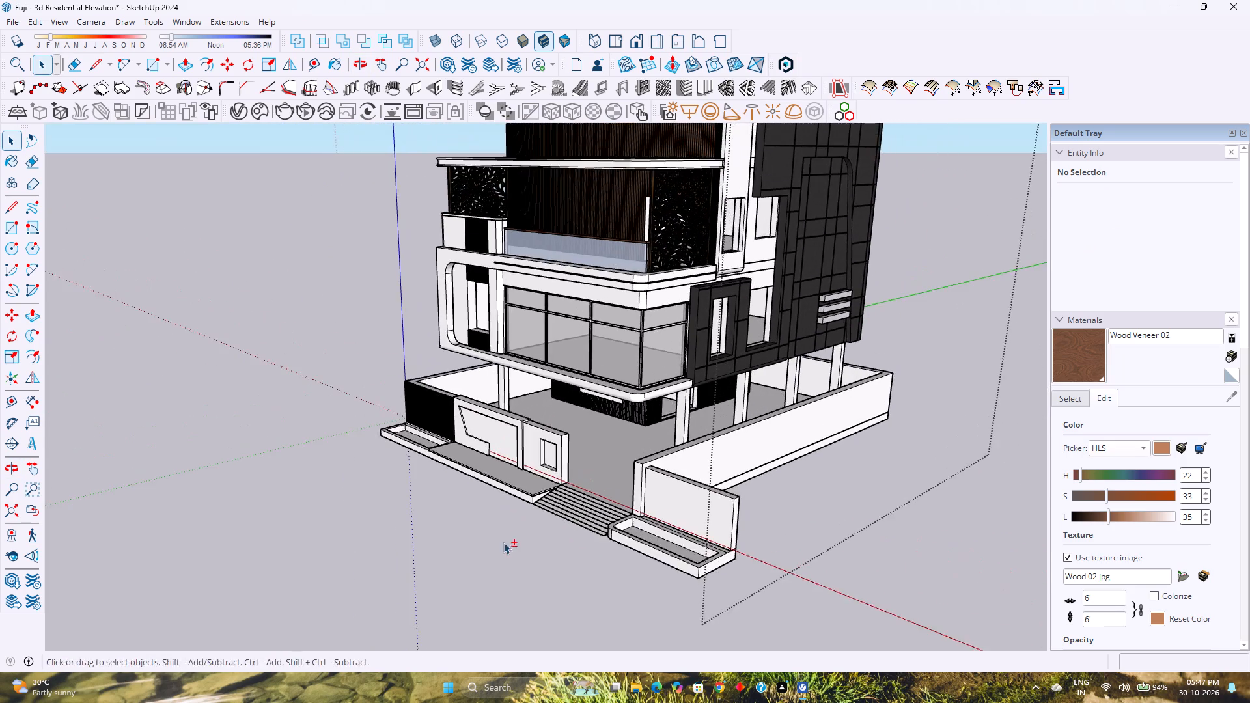
middle_click_drag(471, 541, 519, 514)
middle_click(519, 514)
left_click(845, 493)
middle_click_drag(681, 490, 661, 562, "shift")
middle_click_drag(606, 551, 632, 529)
left_click(914, 570)
middle_click_drag(695, 514, 601, 553, "shift")
middle_click_drag(584, 547, 641, 521)
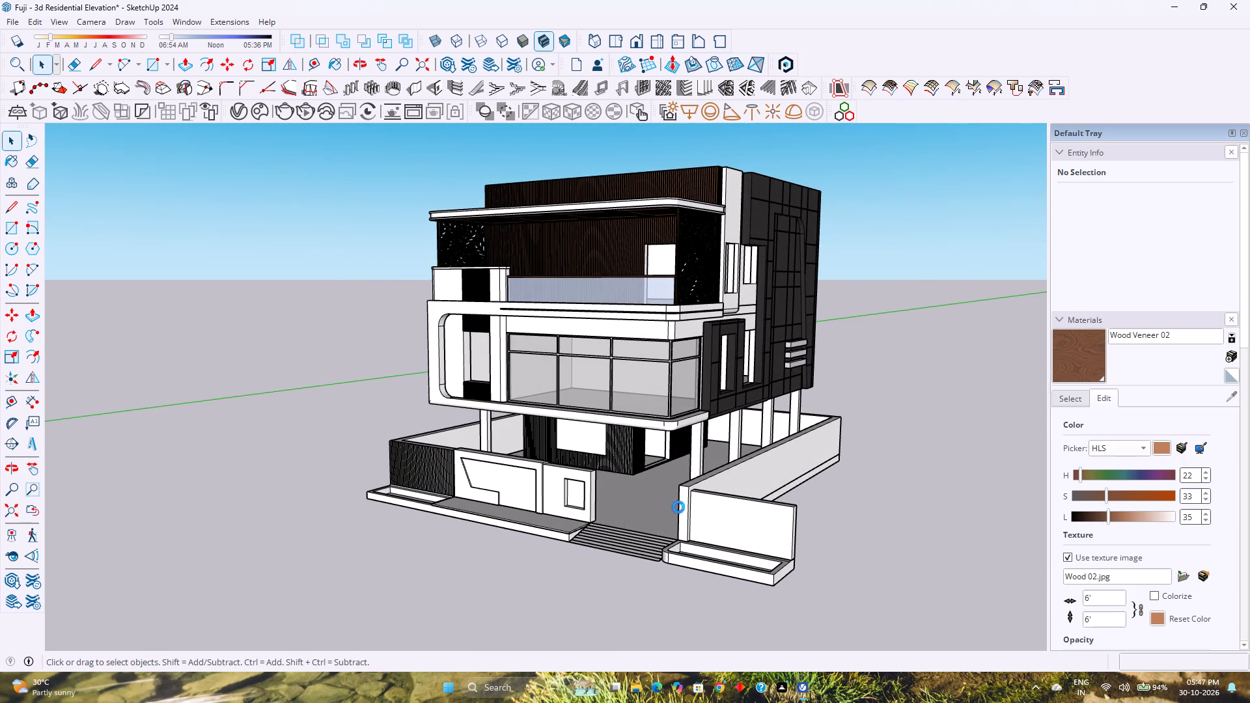
scroll(709, 484, "down", 4)
scroll(708, 486, "up", 3)
scroll(708, 486, "down", 3)
middle_click_drag(811, 480, 811, 532, "shift")
middle_click(811, 532, "shift")
middle_click_drag(763, 521, 762, 499)
scroll(717, 518, "up", 2)
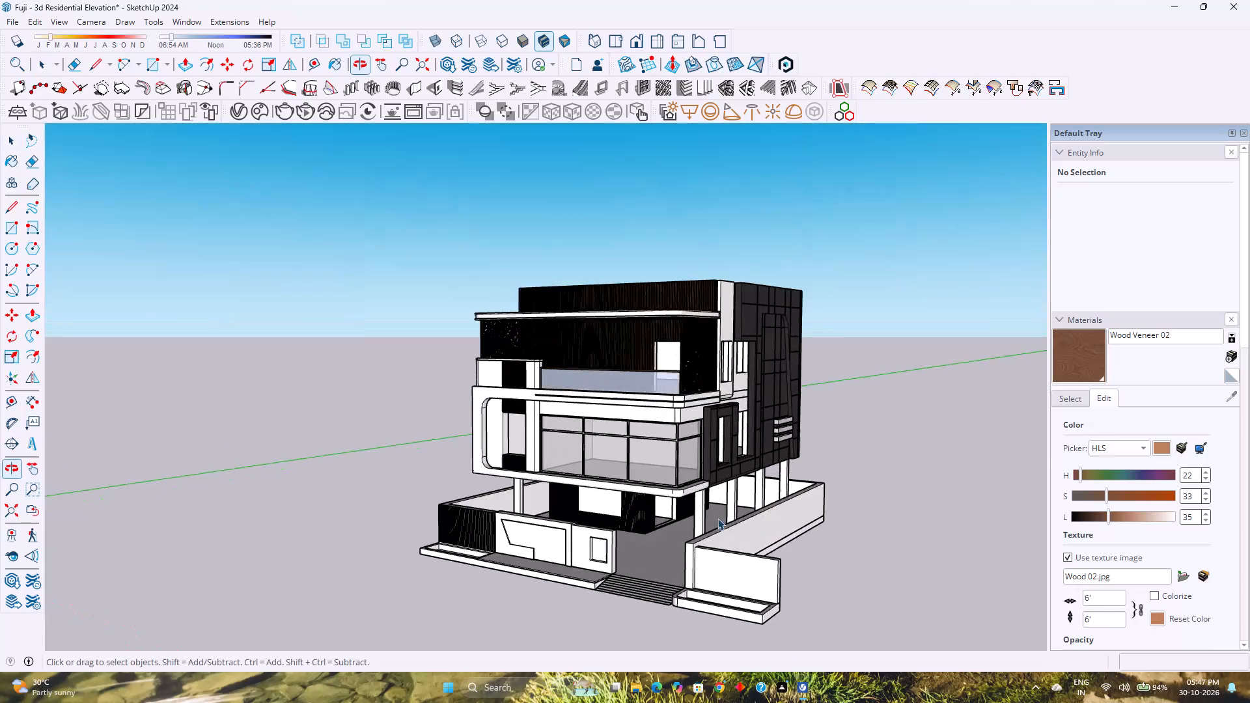
scroll(717, 518, "up", 1)
middle_click_drag(717, 518, 699, 497, "shift")
Save the model.
key("ctrl+s")
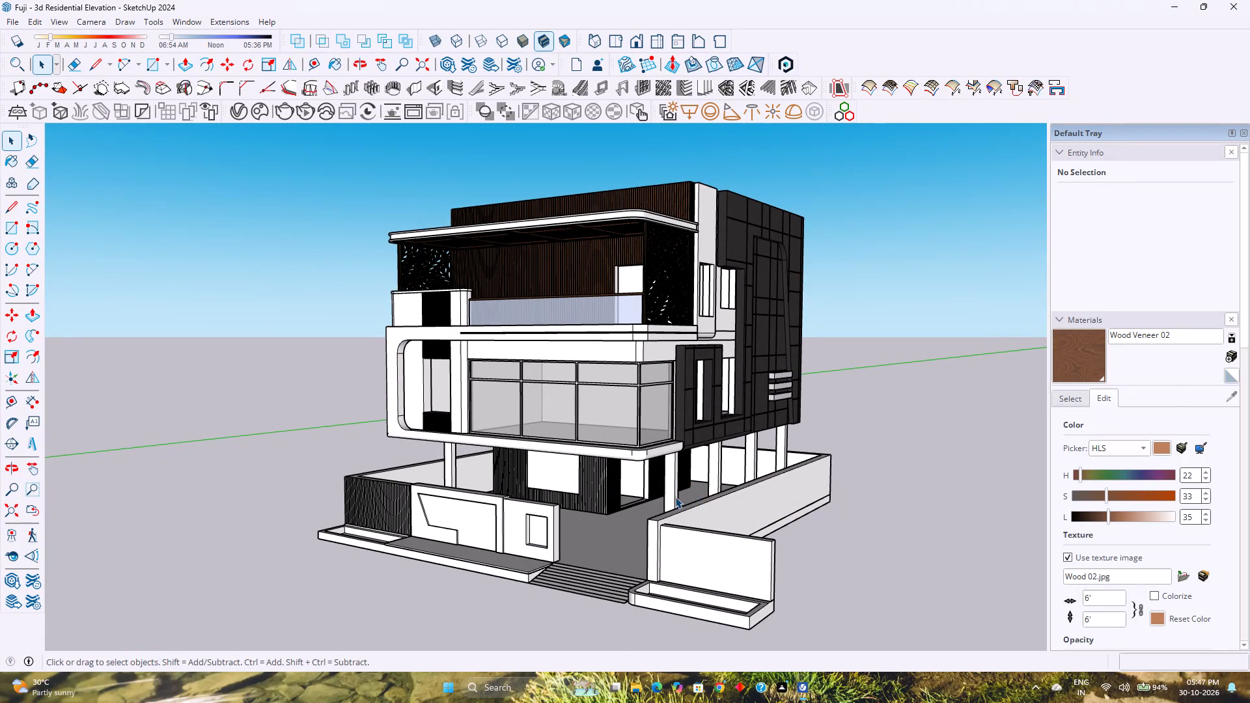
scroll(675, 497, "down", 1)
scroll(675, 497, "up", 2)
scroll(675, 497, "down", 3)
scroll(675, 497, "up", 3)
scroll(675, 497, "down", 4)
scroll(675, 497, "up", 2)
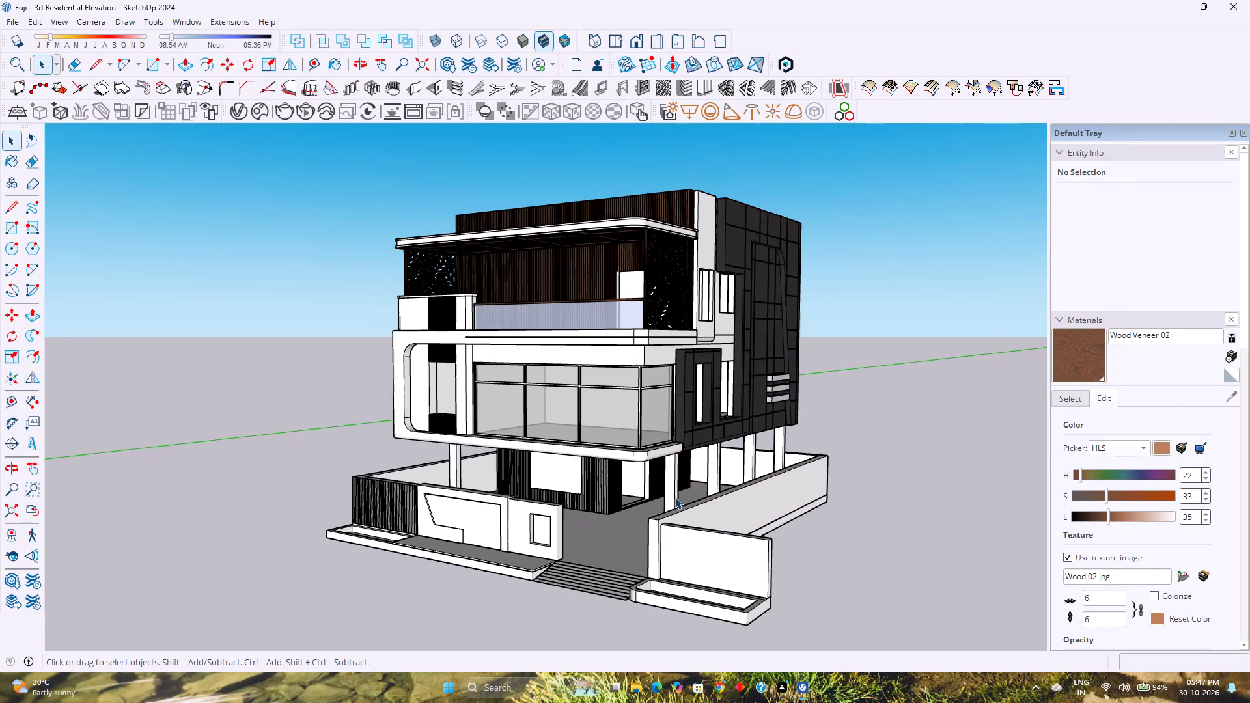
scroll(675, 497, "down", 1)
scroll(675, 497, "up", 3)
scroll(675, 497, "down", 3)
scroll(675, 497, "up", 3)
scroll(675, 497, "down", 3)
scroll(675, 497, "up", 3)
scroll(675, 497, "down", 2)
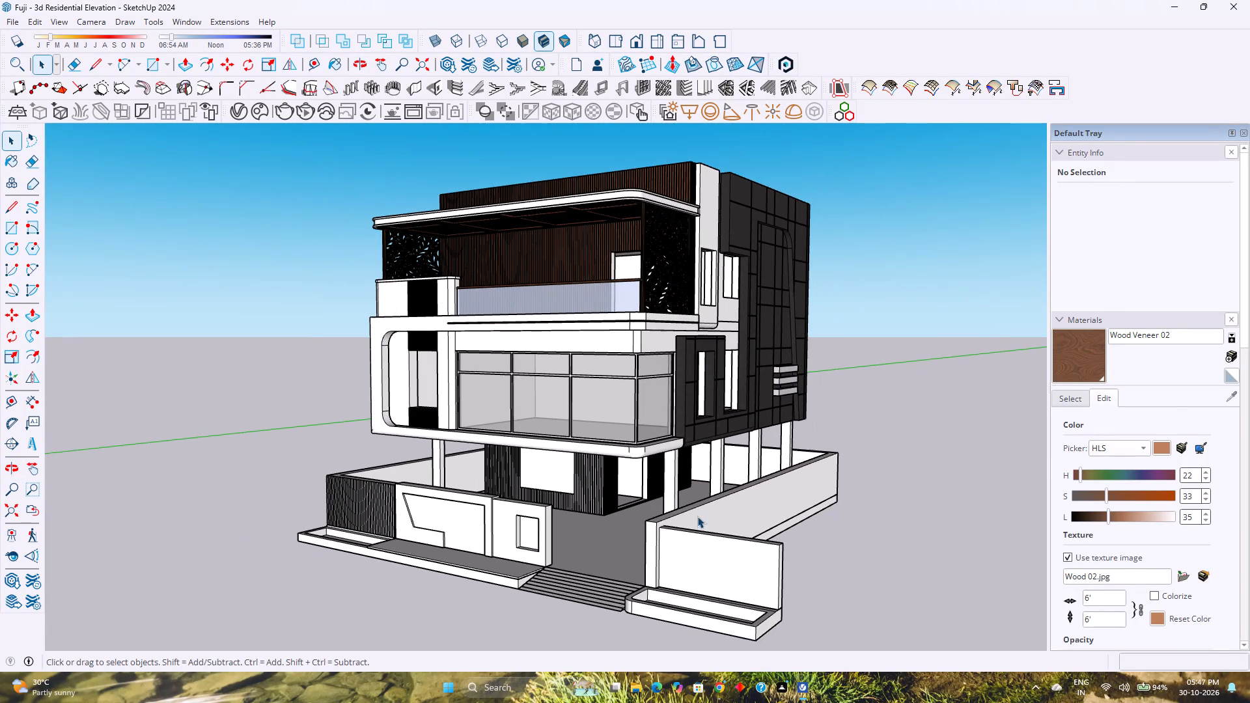
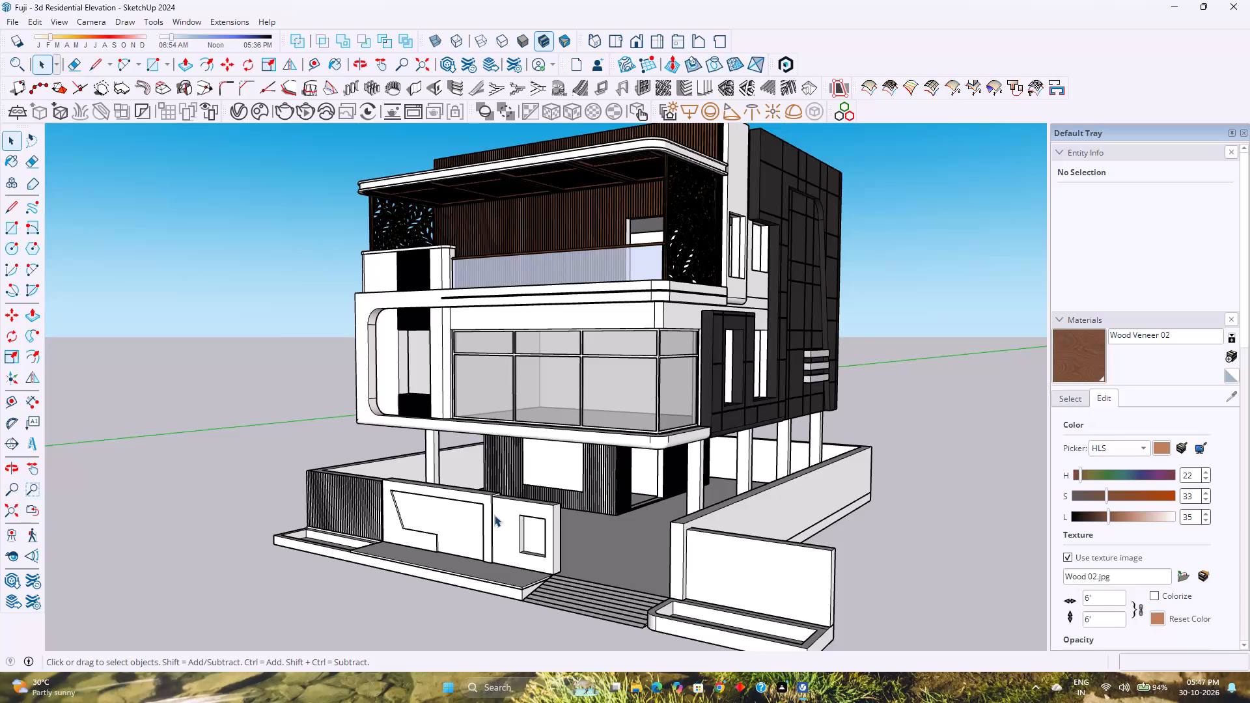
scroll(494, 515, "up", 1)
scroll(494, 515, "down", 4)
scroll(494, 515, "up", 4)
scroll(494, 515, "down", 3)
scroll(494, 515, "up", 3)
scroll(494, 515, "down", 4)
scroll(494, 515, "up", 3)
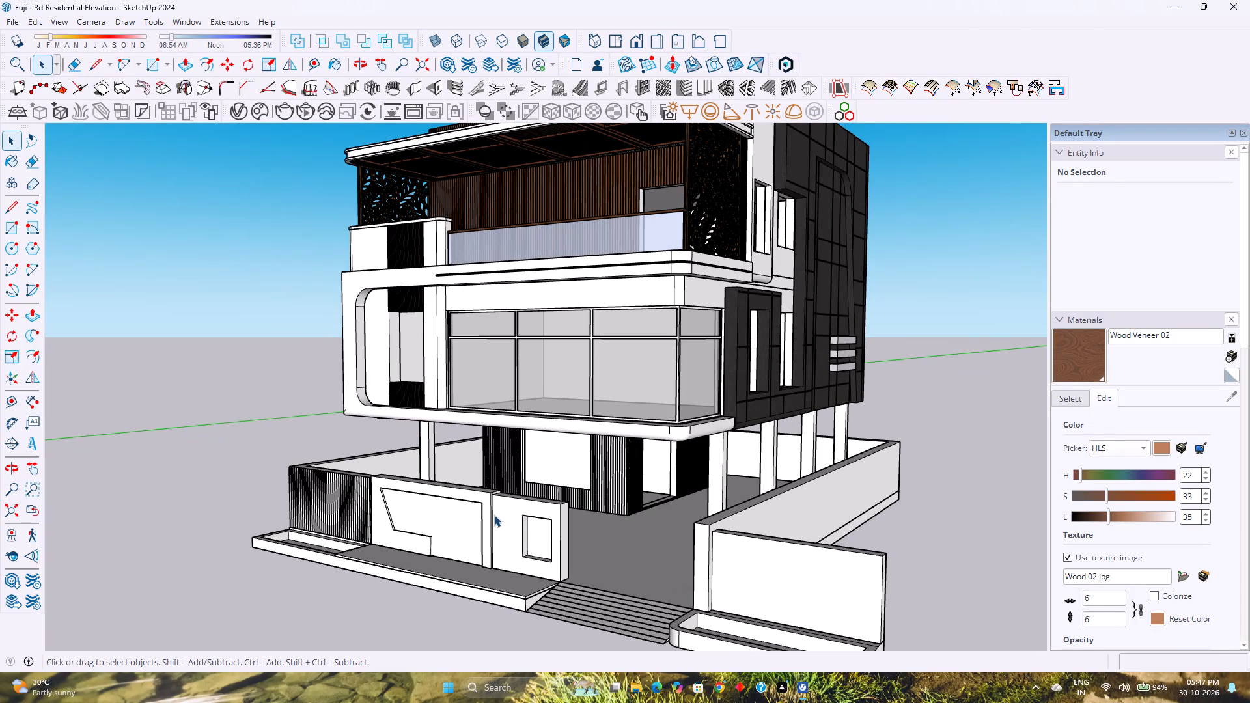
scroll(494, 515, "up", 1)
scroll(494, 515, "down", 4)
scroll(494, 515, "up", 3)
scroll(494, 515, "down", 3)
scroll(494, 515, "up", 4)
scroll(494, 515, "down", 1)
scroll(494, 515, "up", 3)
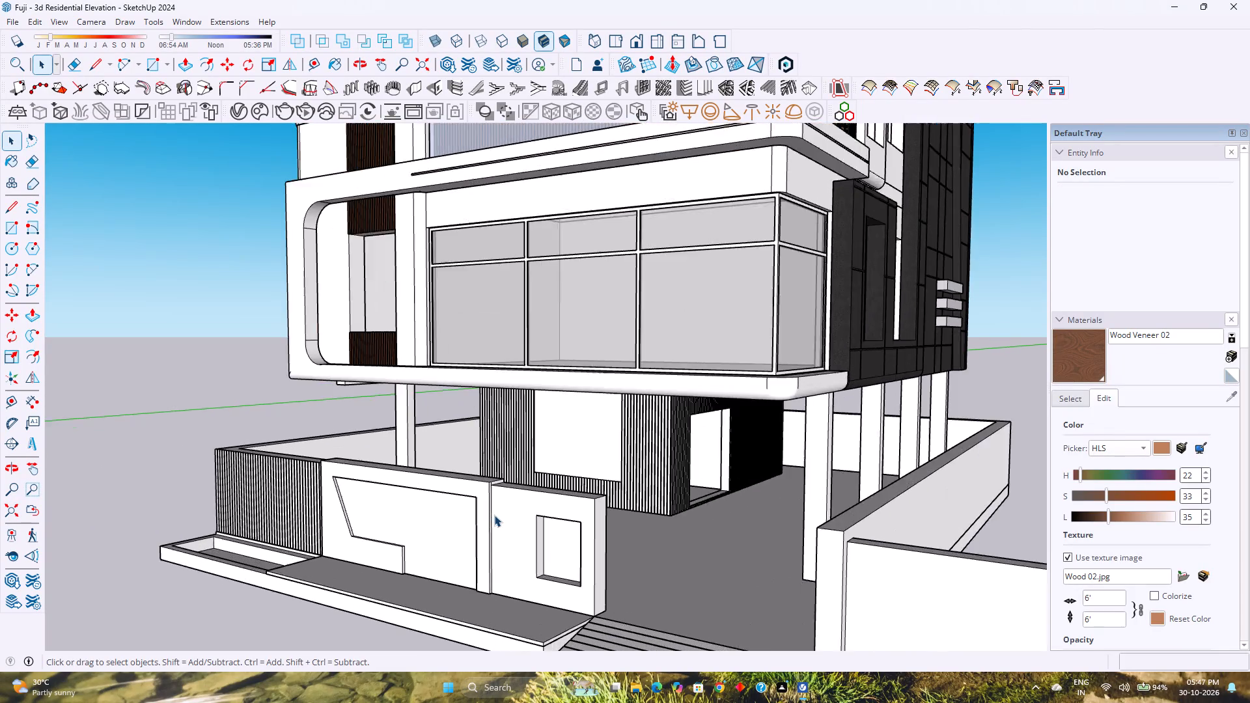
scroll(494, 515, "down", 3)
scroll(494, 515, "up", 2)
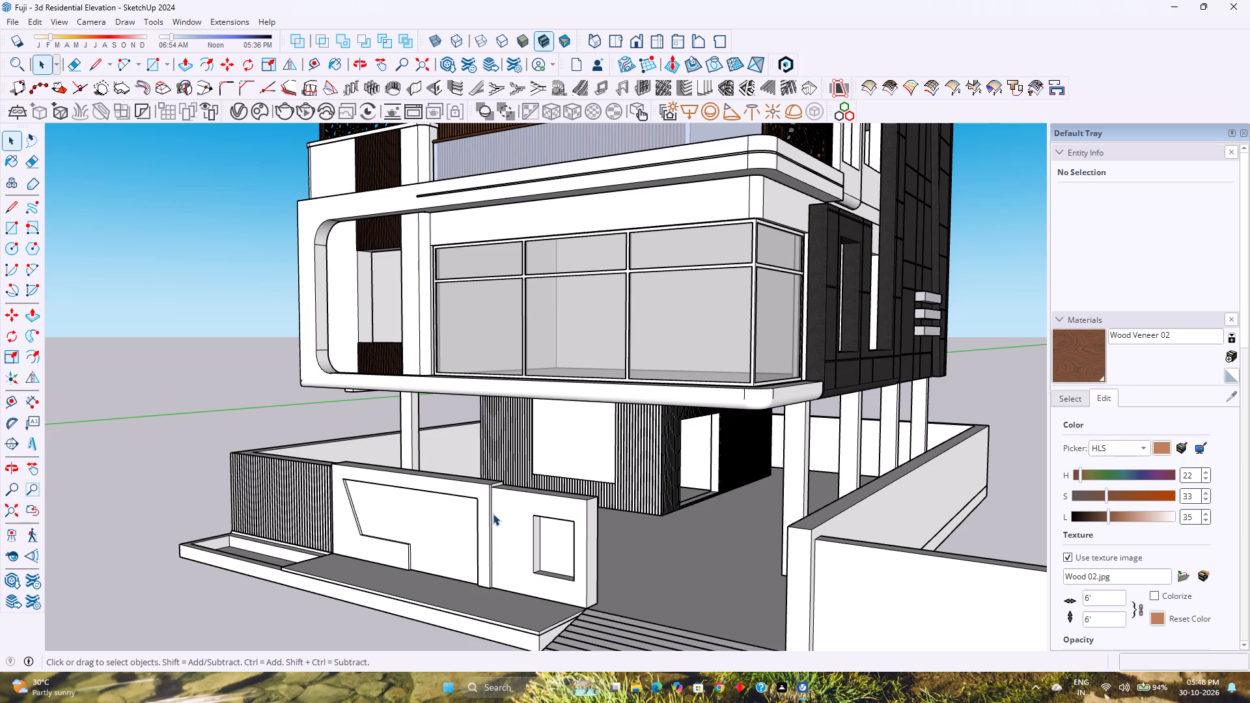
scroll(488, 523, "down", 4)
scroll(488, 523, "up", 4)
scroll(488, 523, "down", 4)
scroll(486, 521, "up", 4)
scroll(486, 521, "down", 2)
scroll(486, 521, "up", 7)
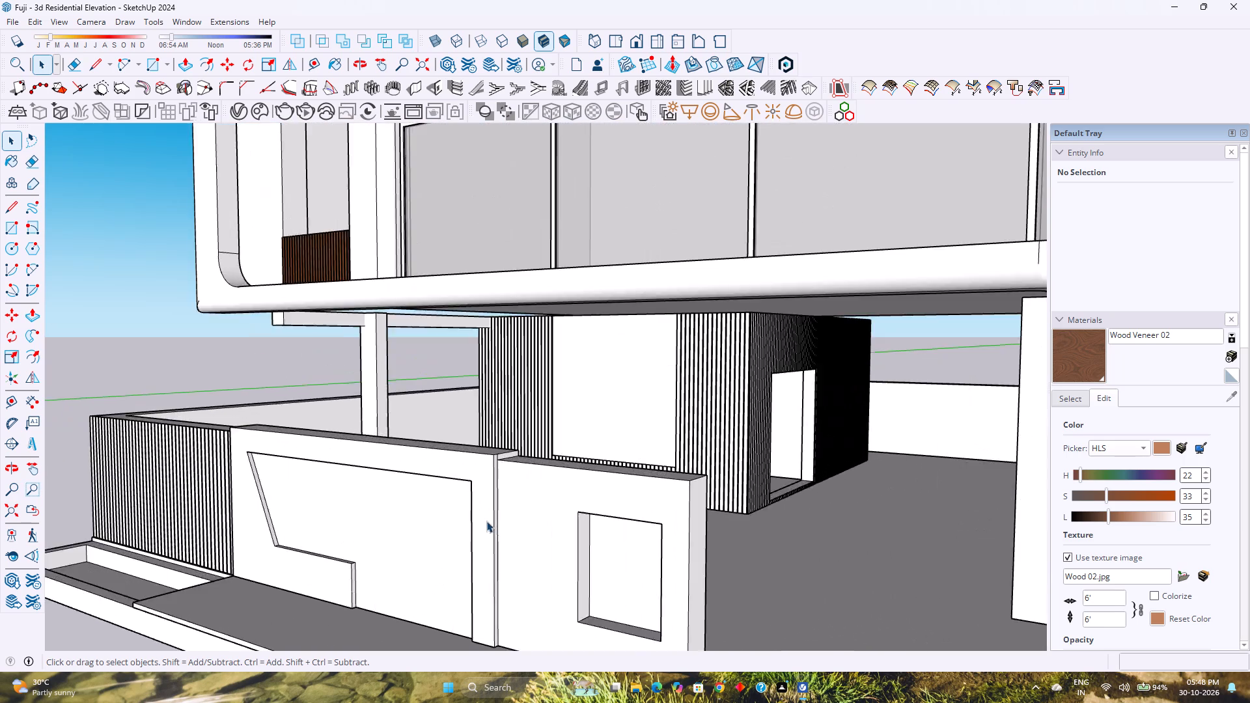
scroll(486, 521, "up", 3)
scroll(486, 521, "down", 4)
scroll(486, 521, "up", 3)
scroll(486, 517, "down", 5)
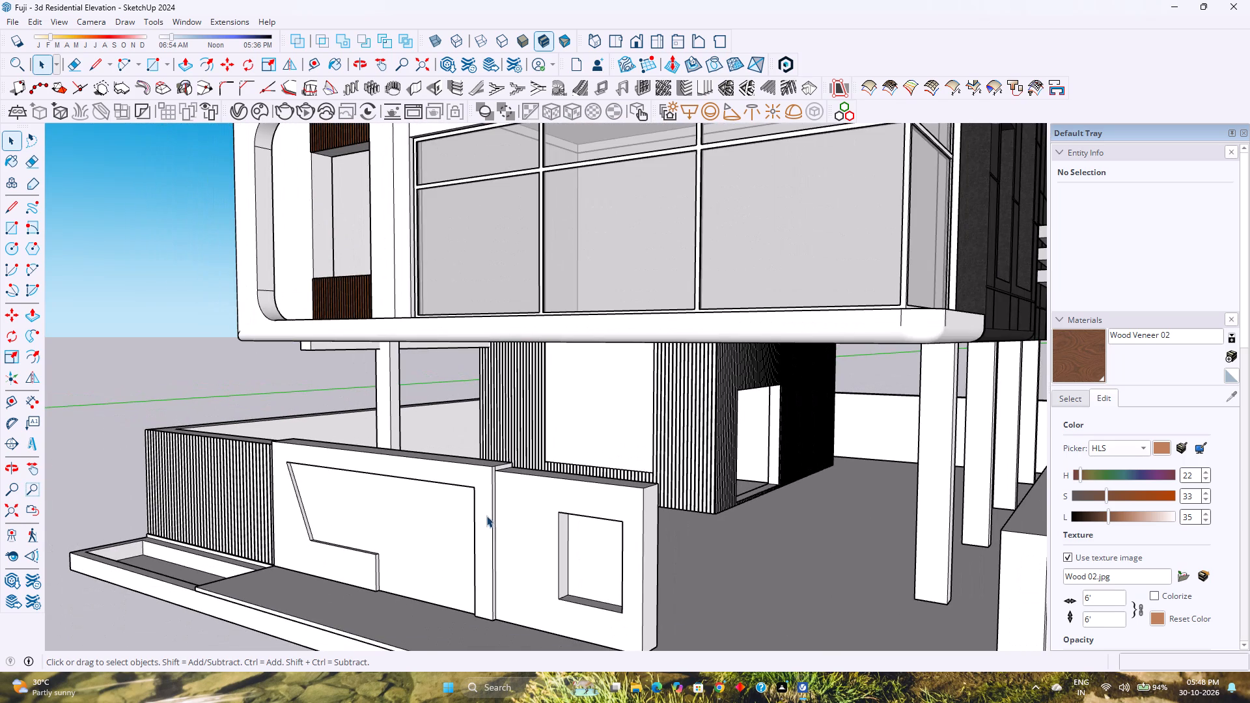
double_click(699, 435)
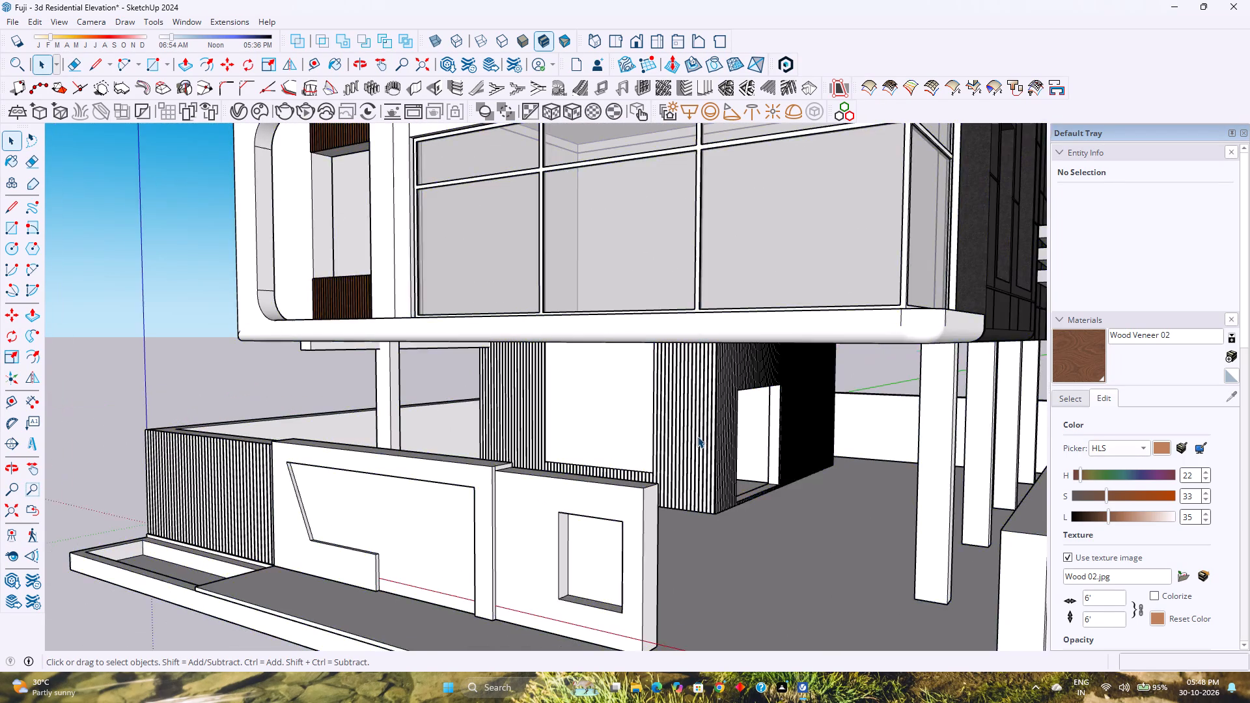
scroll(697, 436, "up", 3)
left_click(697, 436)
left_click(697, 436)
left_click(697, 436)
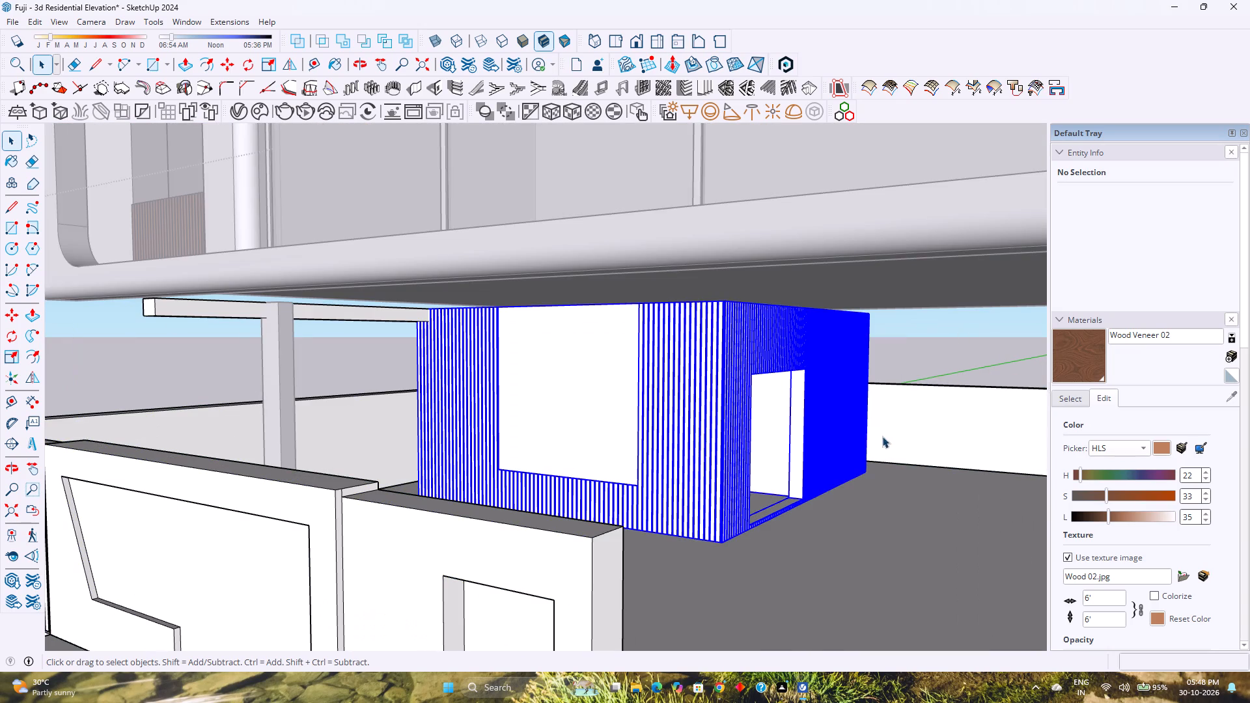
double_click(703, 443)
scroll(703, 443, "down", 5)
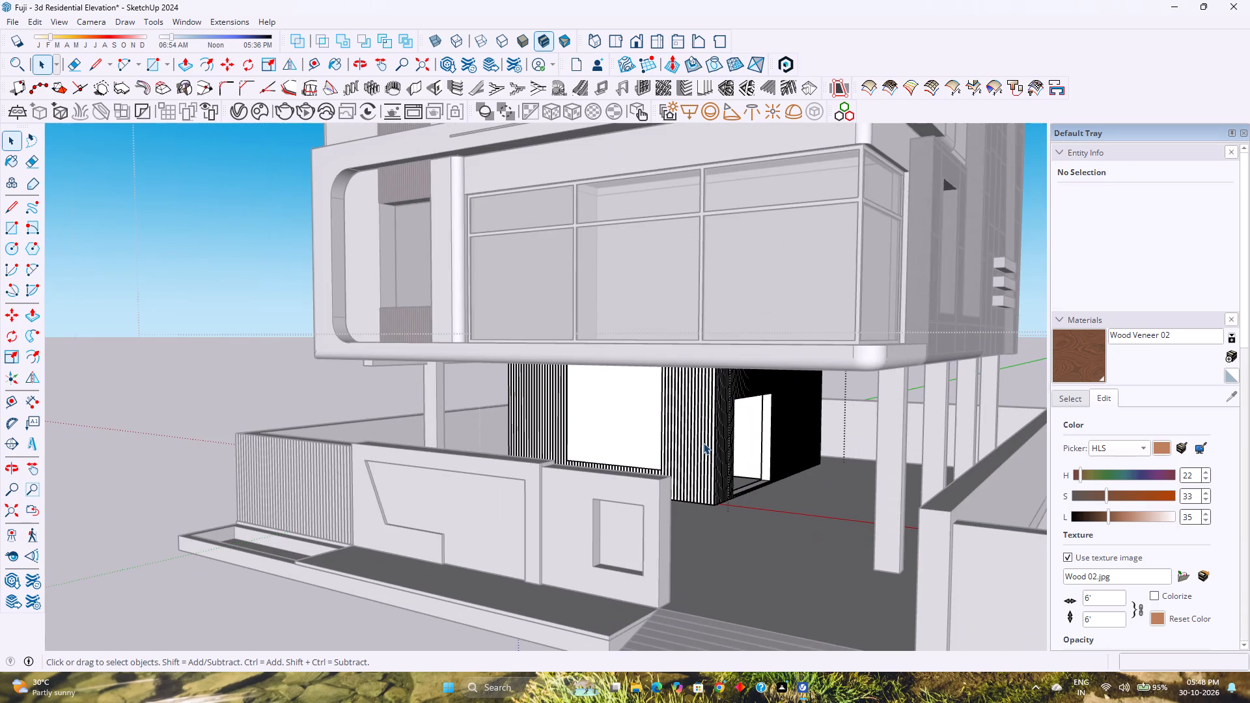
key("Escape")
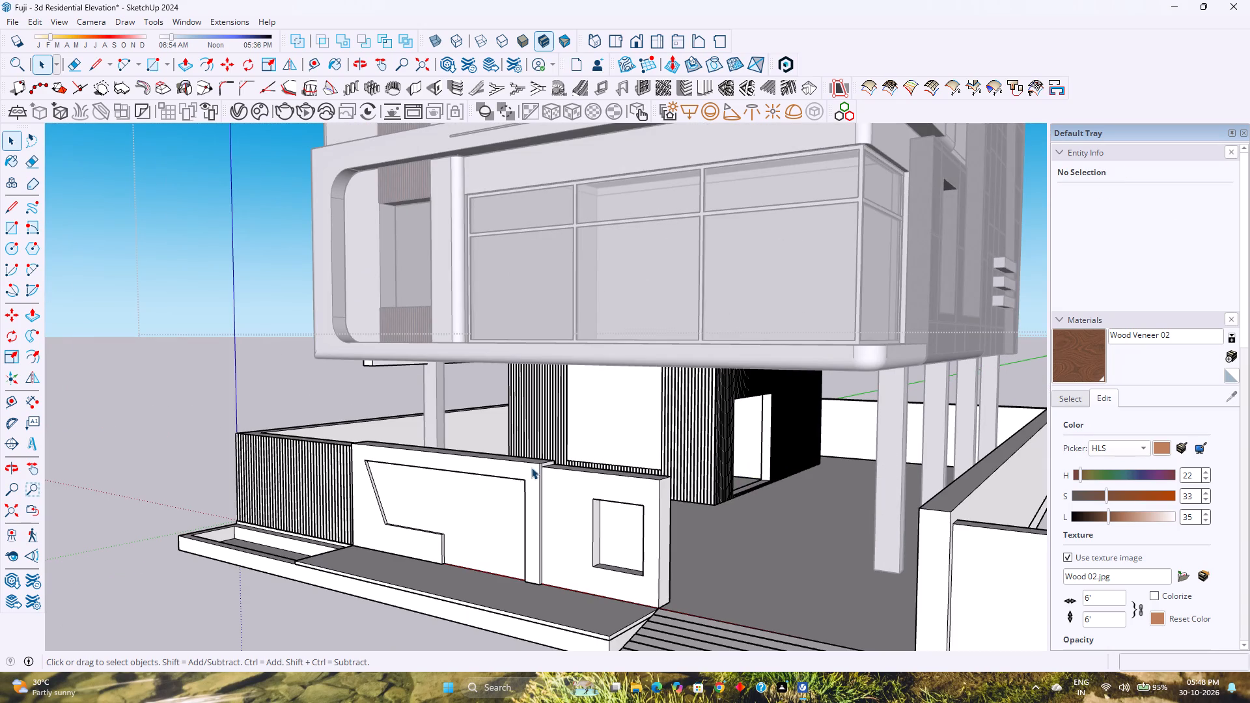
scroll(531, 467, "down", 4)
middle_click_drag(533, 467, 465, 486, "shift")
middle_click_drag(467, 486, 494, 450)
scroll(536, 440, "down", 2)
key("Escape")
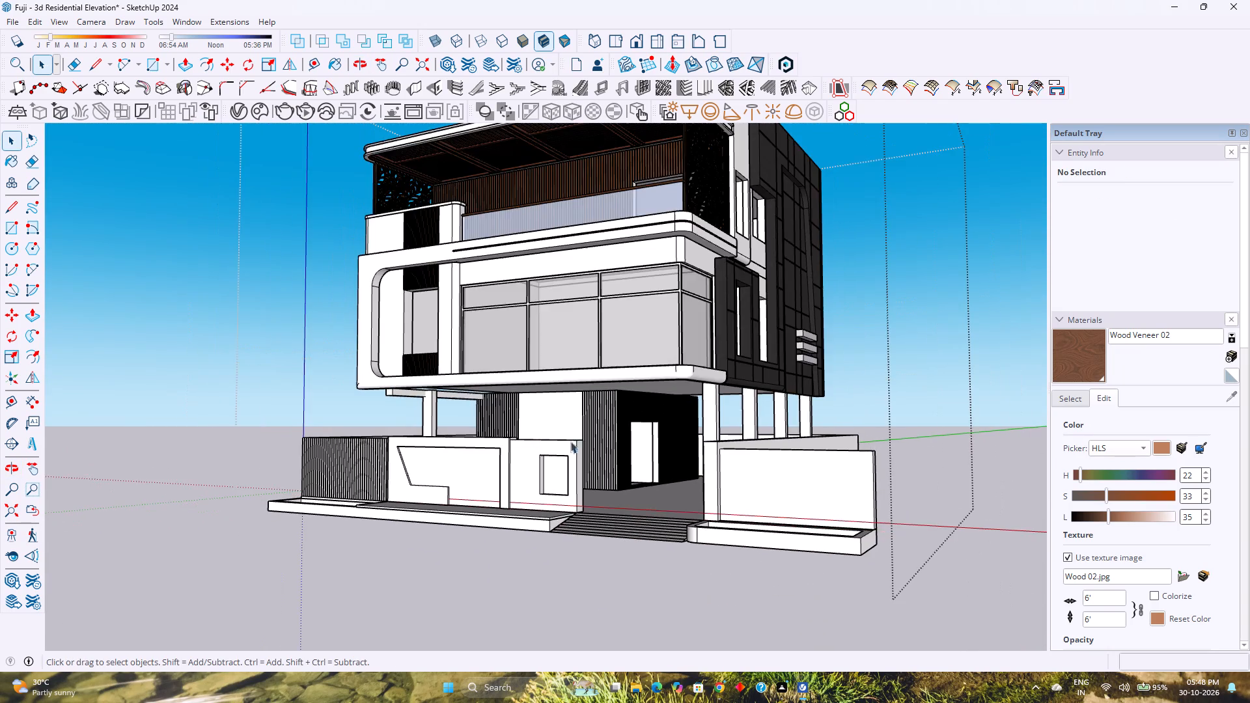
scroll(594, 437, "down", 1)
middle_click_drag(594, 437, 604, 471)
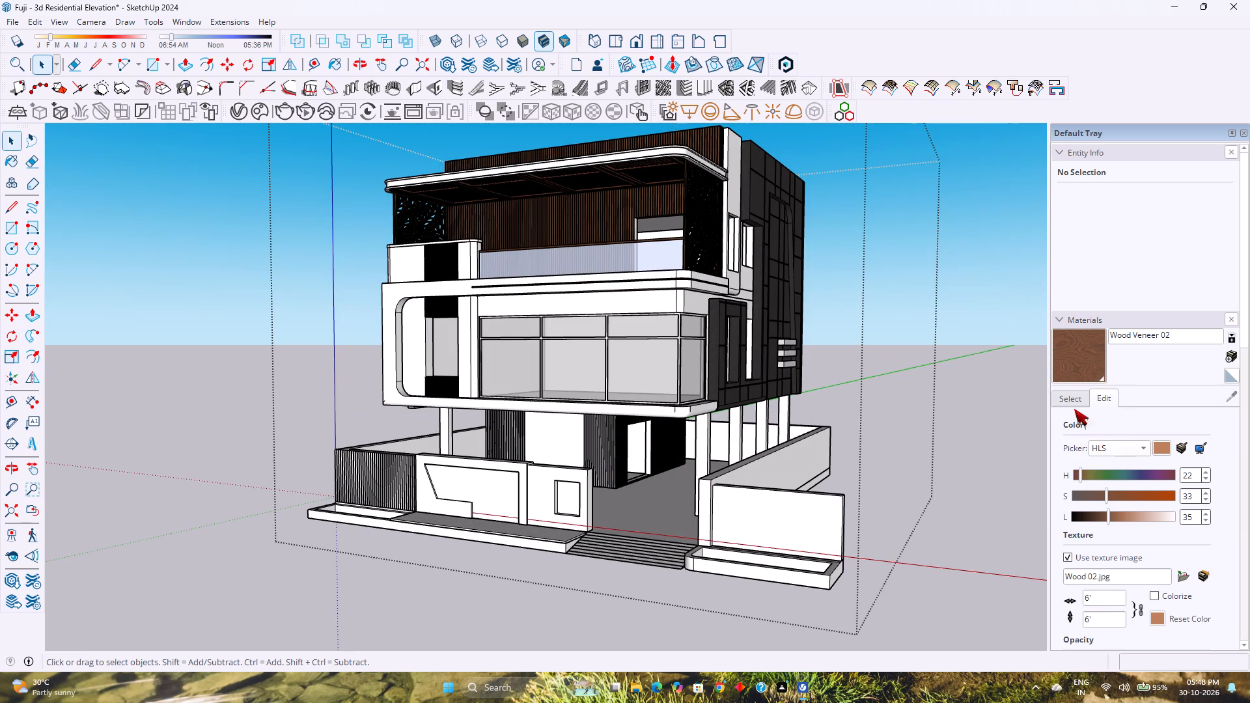
Paint the front and side louvre cladding of the ground-floor room with the in-model material Wood Cherry Original.
left_click(1074, 402)
left_click(1138, 415)
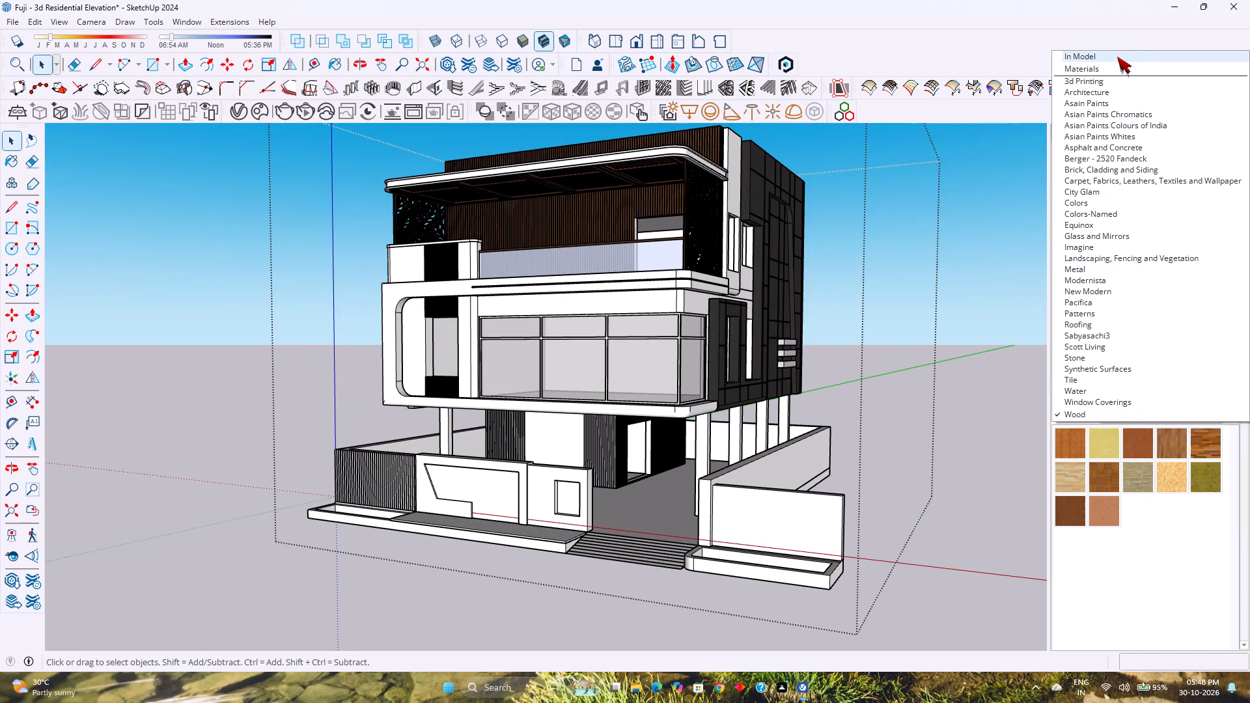
left_click(1117, 57)
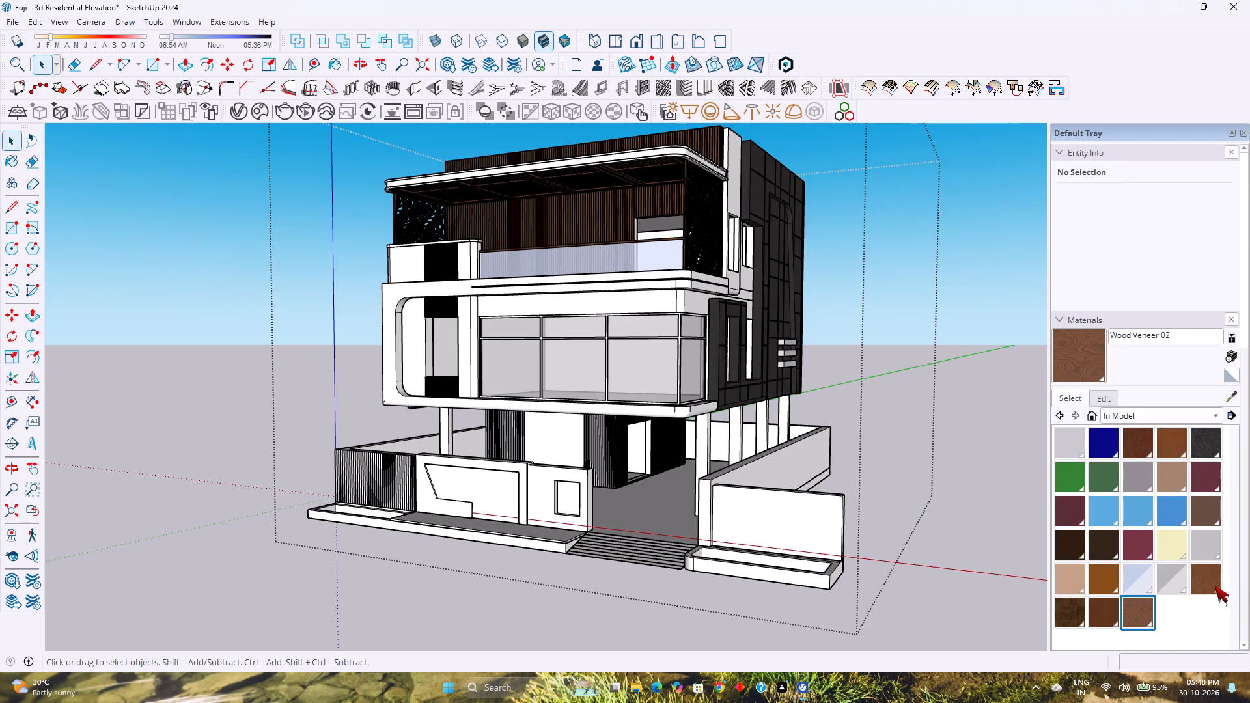
left_click(1215, 586)
left_click(1144, 542)
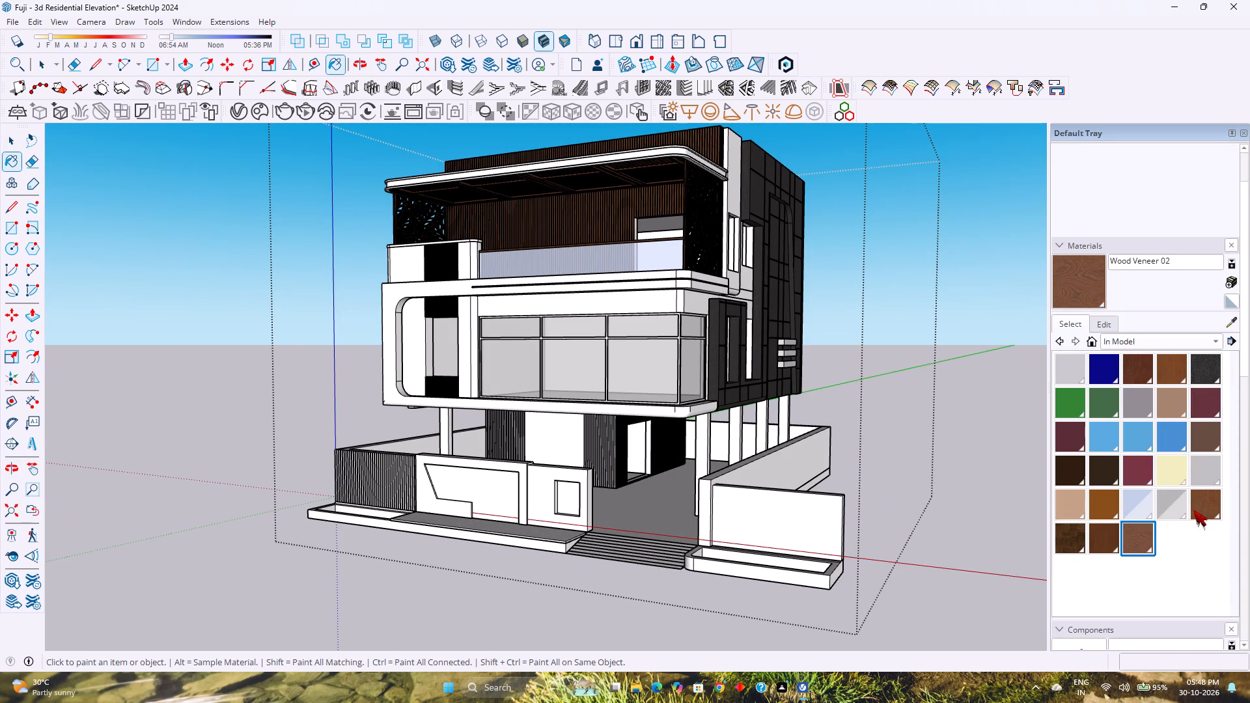
left_click(1201, 506)
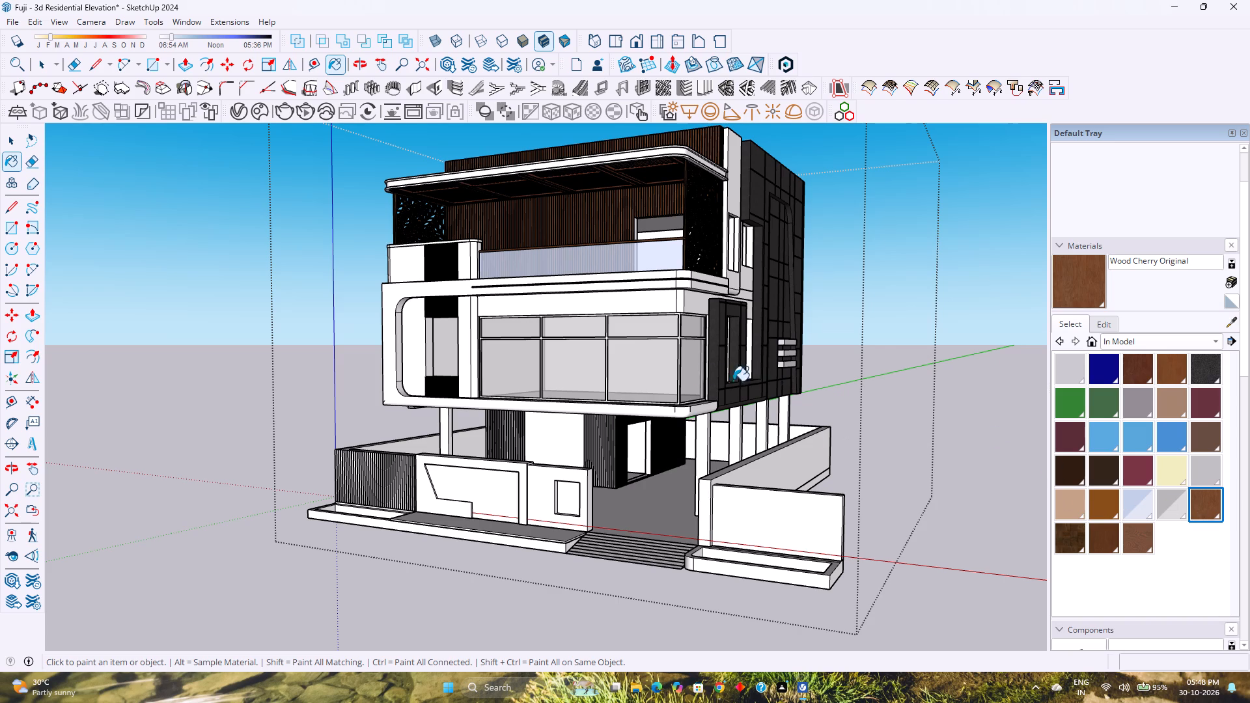
scroll(697, 380, "up", 11)
key("space")
triple_click(615, 441)
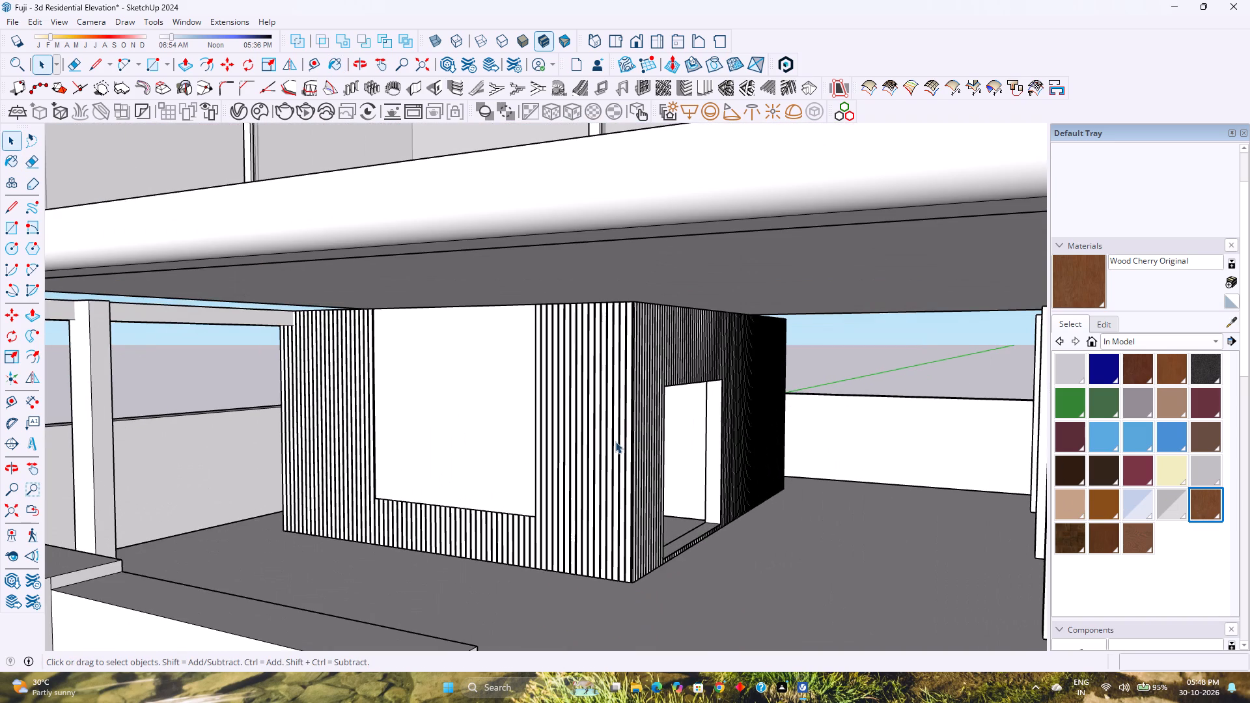
double_click(615, 441)
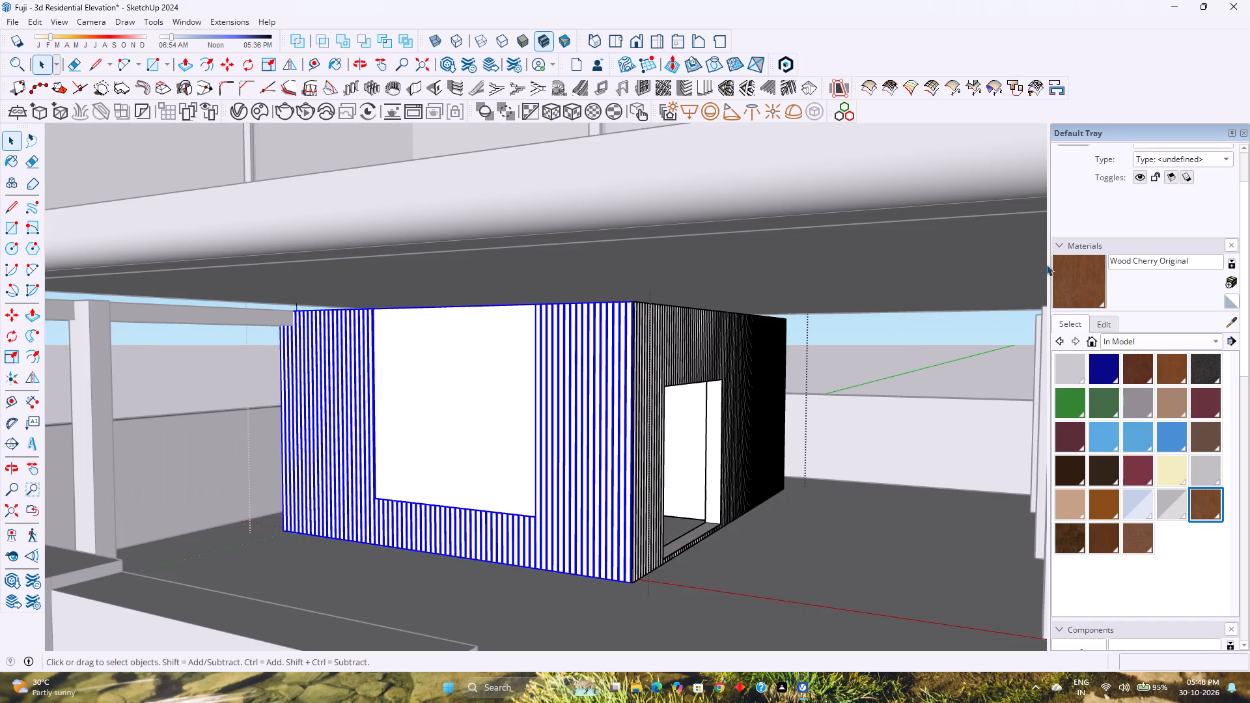
left_click(1064, 271)
left_click(579, 390)
left_click(661, 346)
scroll(646, 359, "down", 4)
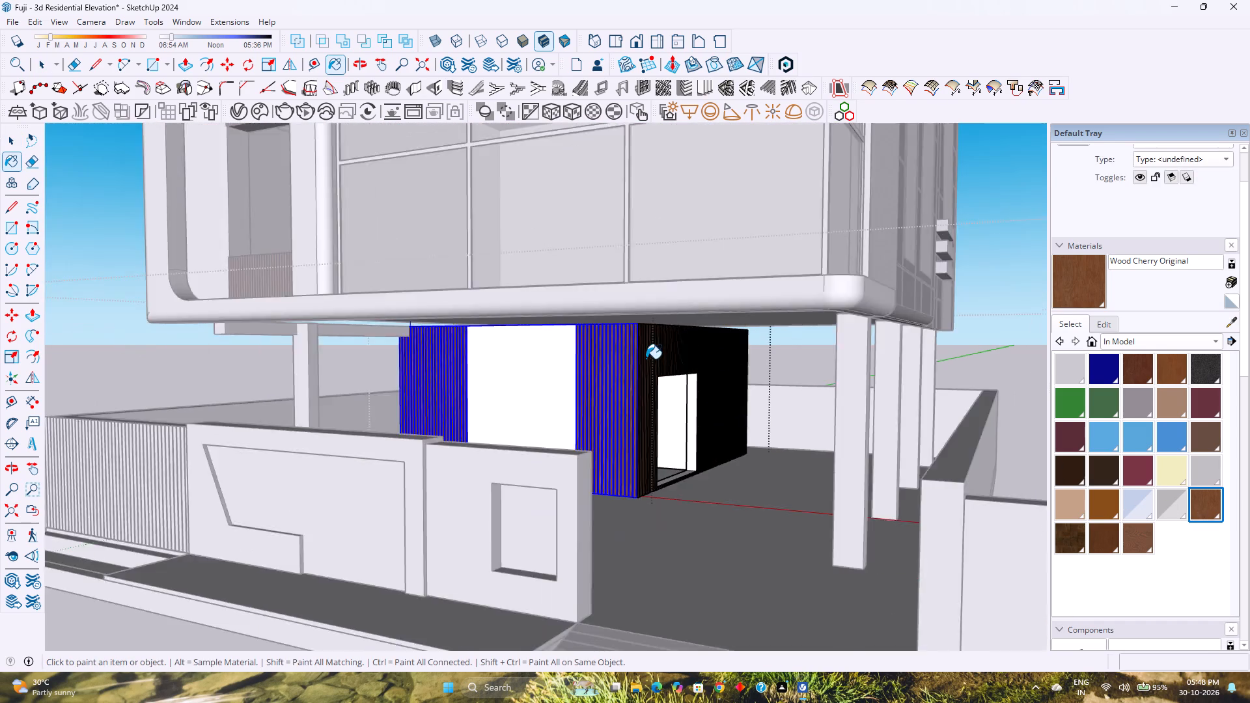
scroll(646, 359, "down", 5)
key("Escape")
key("space")
key("Escape")
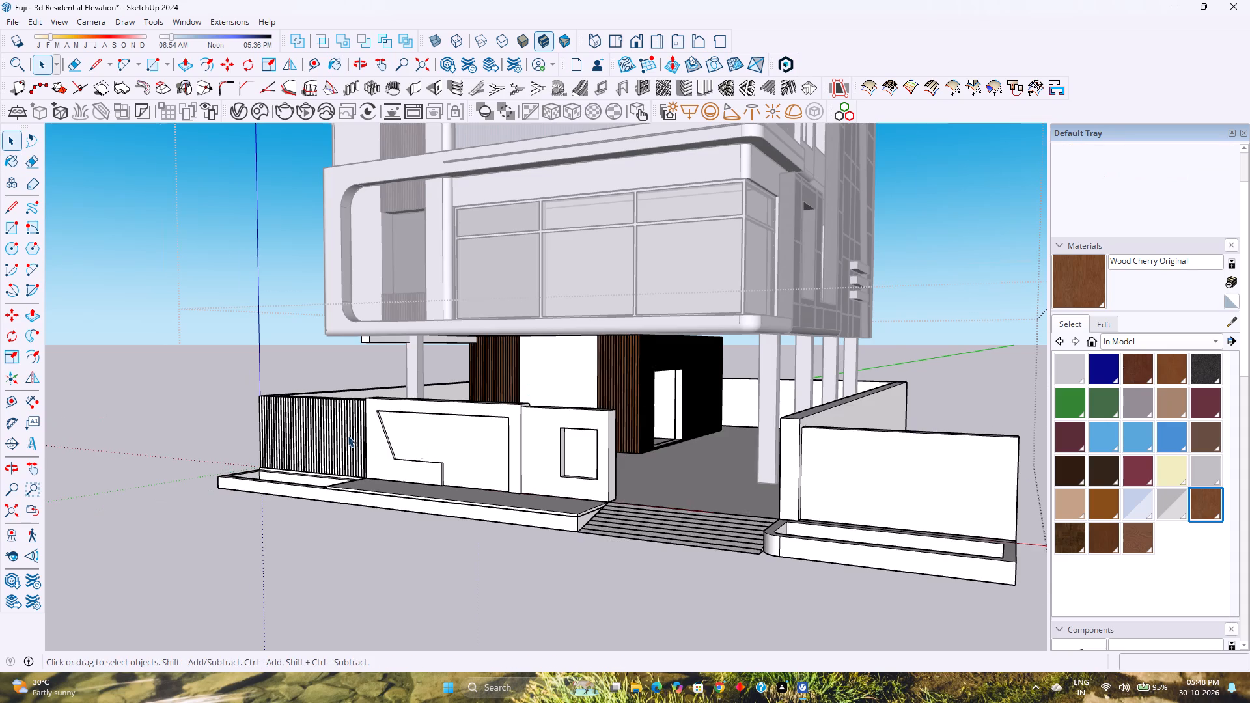
Paint the louvres on the front compound wall with Wood Cherry Original.
scroll(347, 435, "up", 3)
left_click(344, 434)
double_click(344, 434)
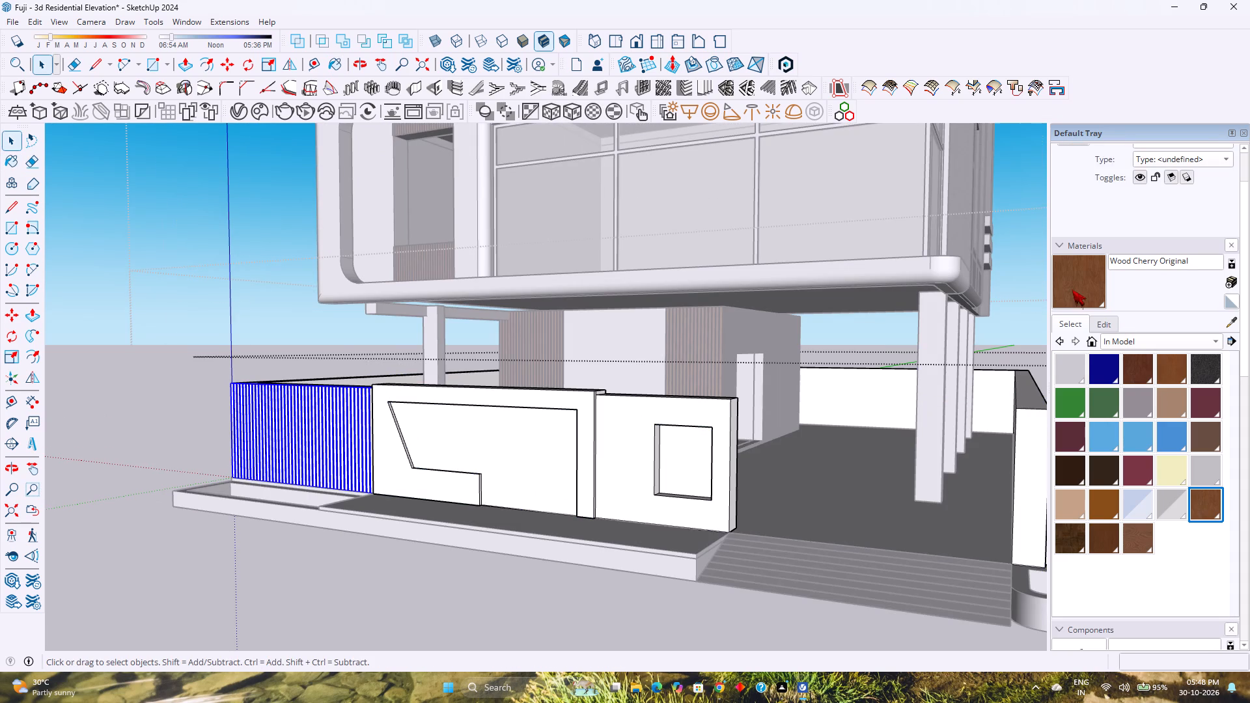
left_click(1072, 289)
left_click(329, 419)
key("space")
scroll(329, 419, "down", 3)
key("Escape")
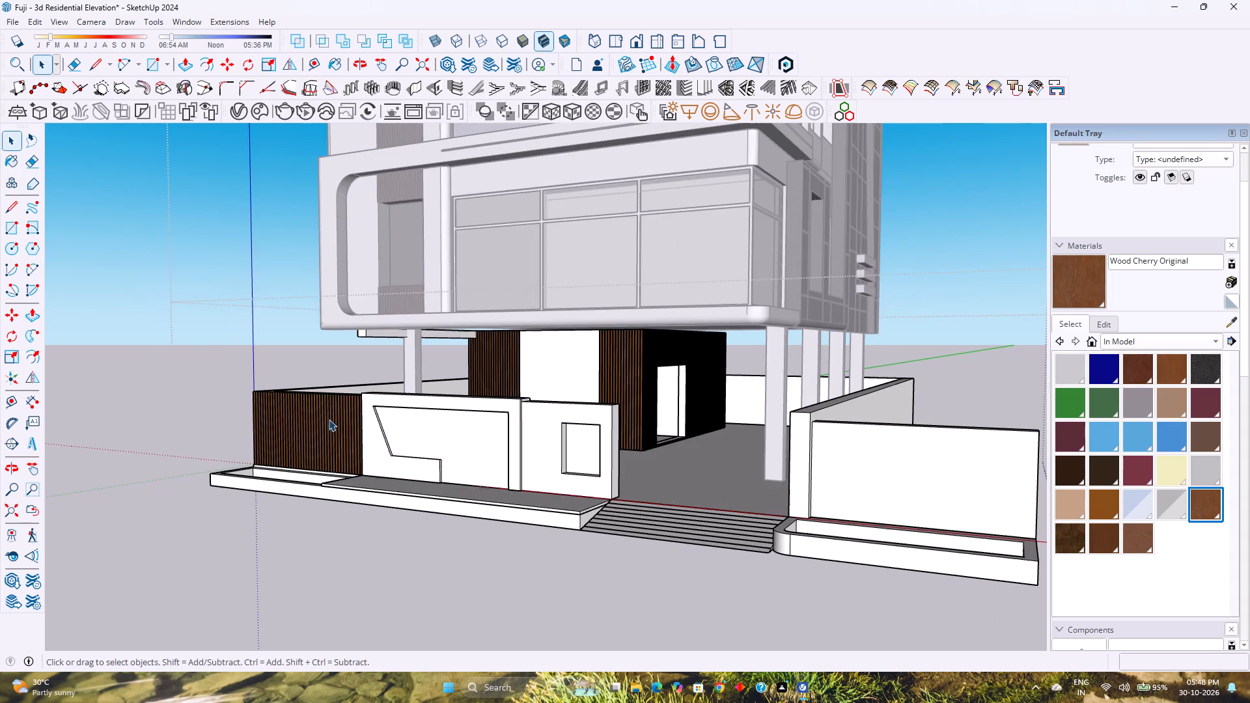
key("Escape")
Save the model.
scroll(428, 409, "down", 2)
middle_click_drag(536, 397, 507, 473, "shift")
middle_click(506, 478)
middle_click(504, 489)
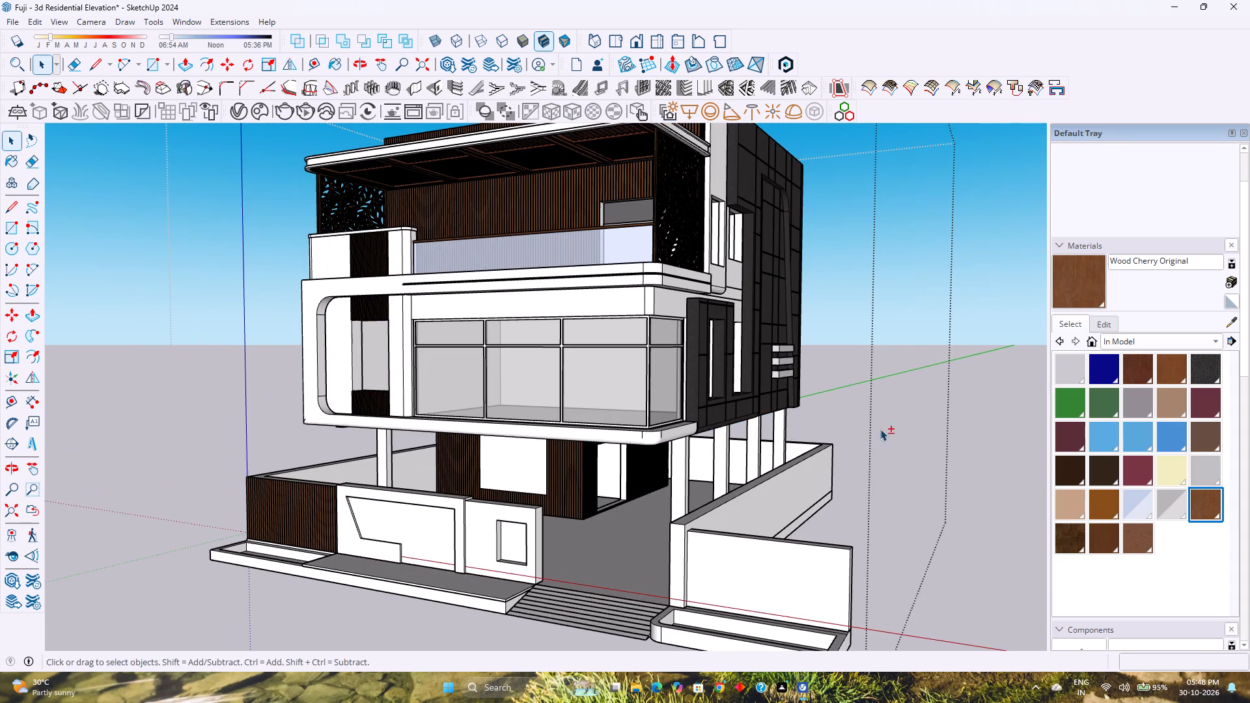
middle_click_drag(880, 429, 870, 482, "shift")
scroll(867, 485, "down", 1, "shift")
middle_click_drag(734, 465, 725, 435)
middle_click(725, 435)
key("ctrl+s")
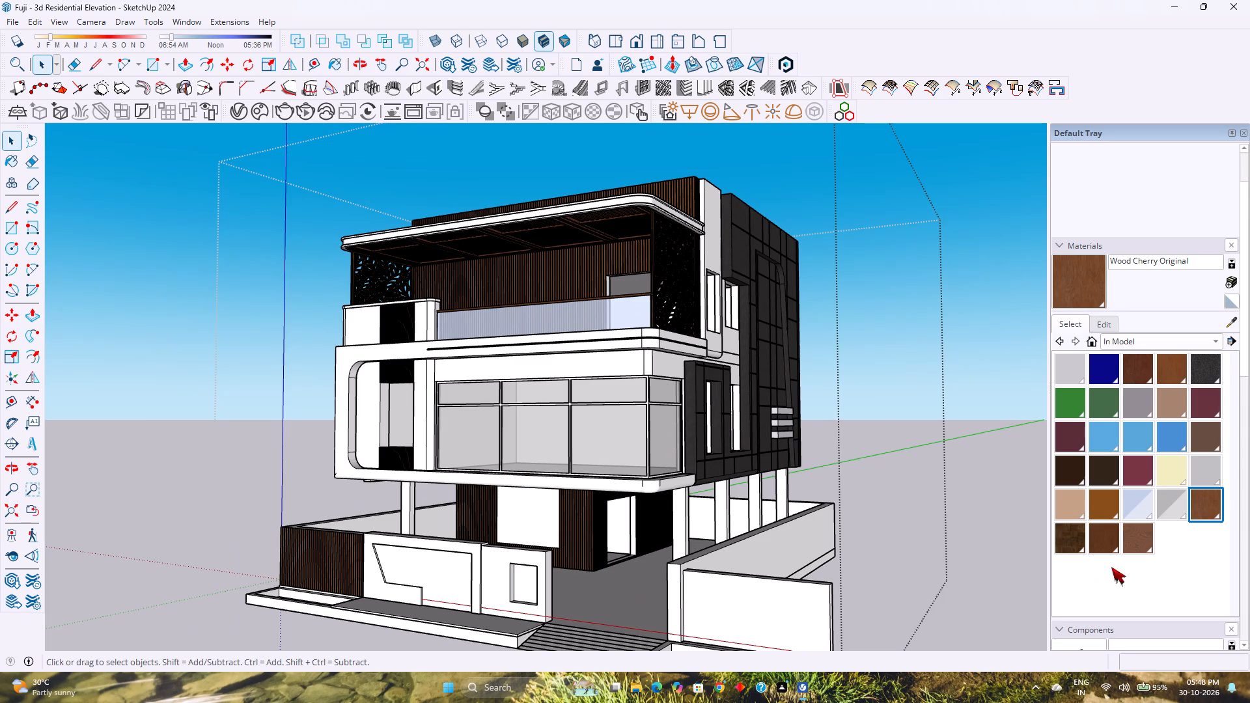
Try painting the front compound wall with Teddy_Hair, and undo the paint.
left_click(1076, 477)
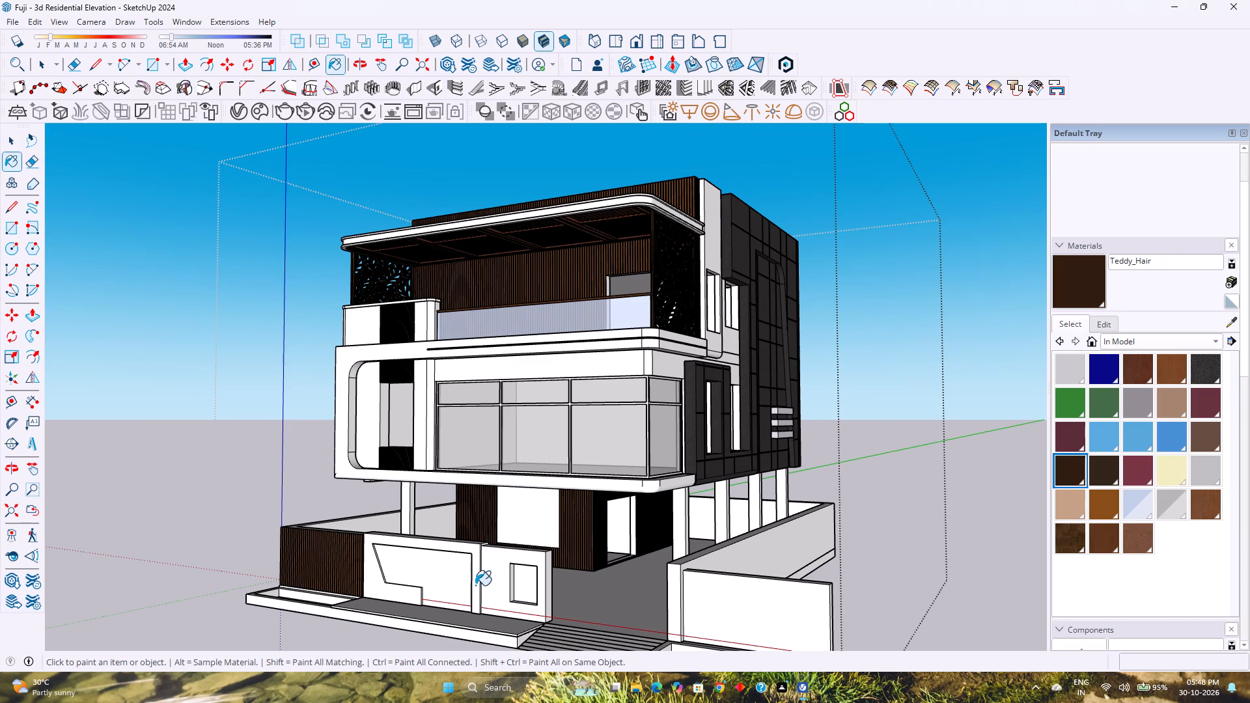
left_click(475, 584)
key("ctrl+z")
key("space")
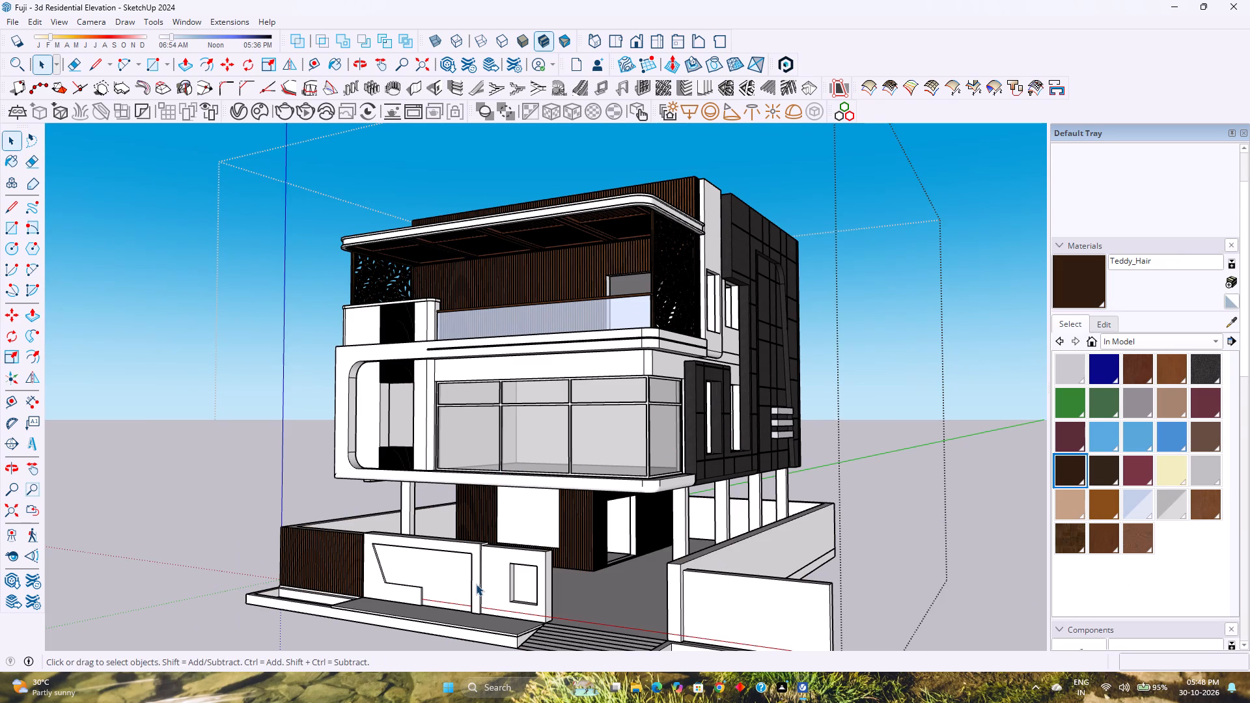
Open the compound wall for editing and erase the short edge on the raised frame's return beside the wall with the square recess.
double_click(476, 584)
scroll(476, 584, "up", 3)
left_click(476, 584)
scroll(476, 584, "up", 3)
triple_click(476, 584)
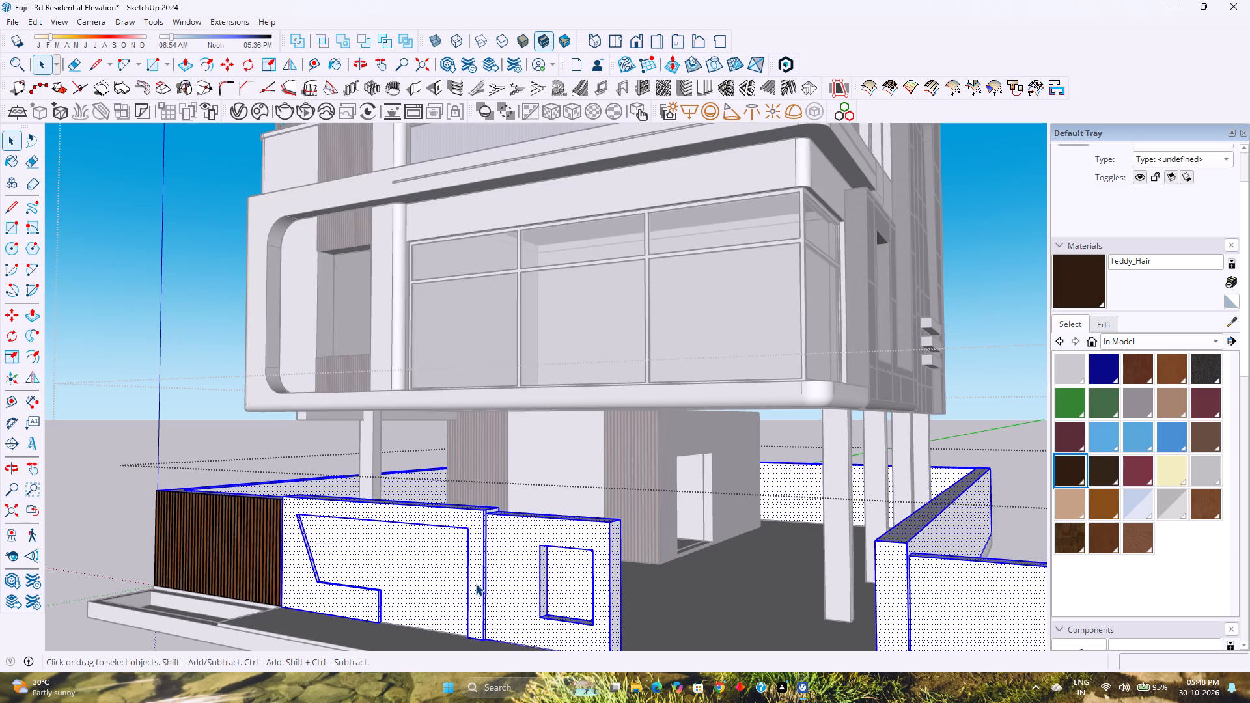
left_click(480, 591)
scroll(480, 591, "up", 4)
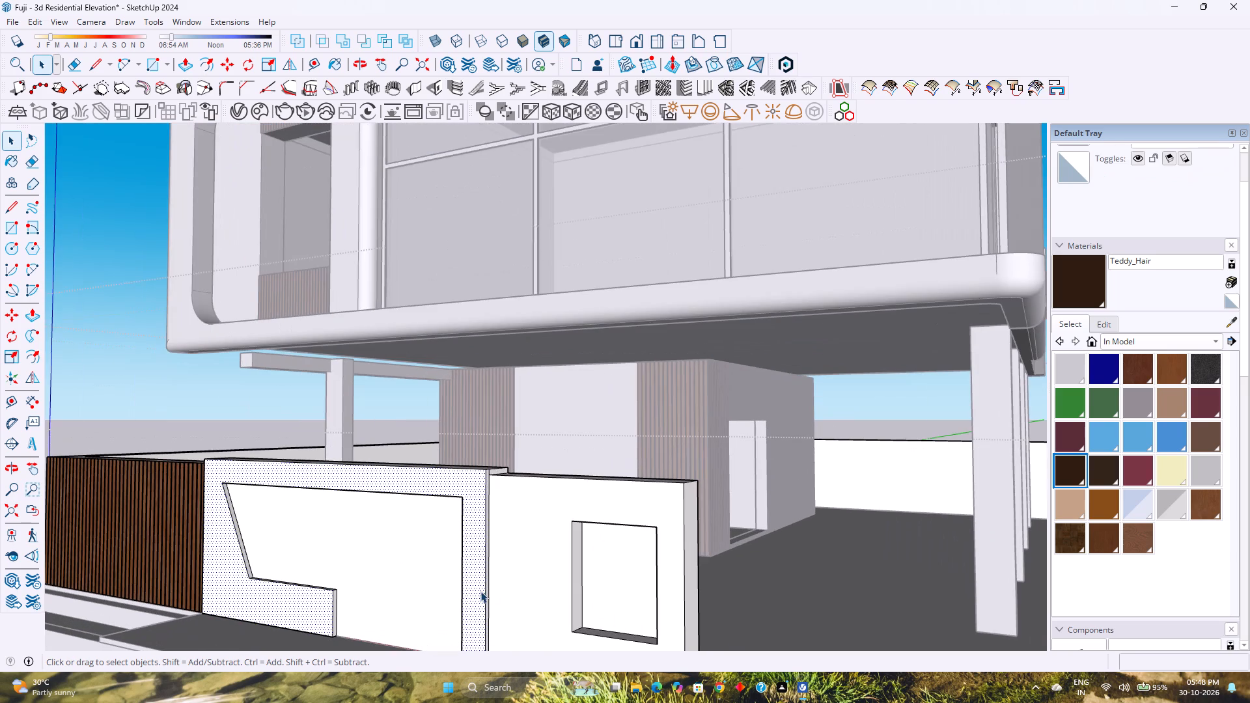
scroll(480, 450, "up", 4)
scroll(523, 530, "up", 1)
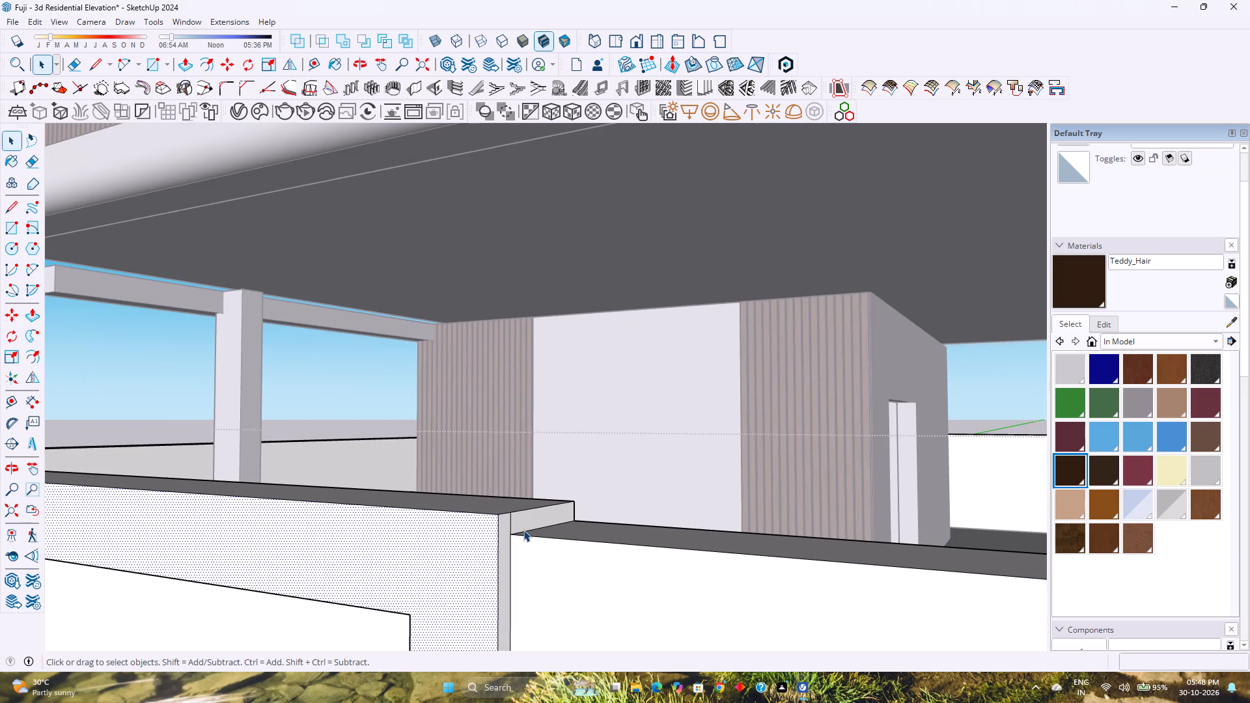
key("e")
scroll(514, 525, "up", 2)
left_click(511, 523)
Erase the matching short edge on the raised frame's opposite return, next to the wood louvres.
scroll(511, 523, "down", 3)
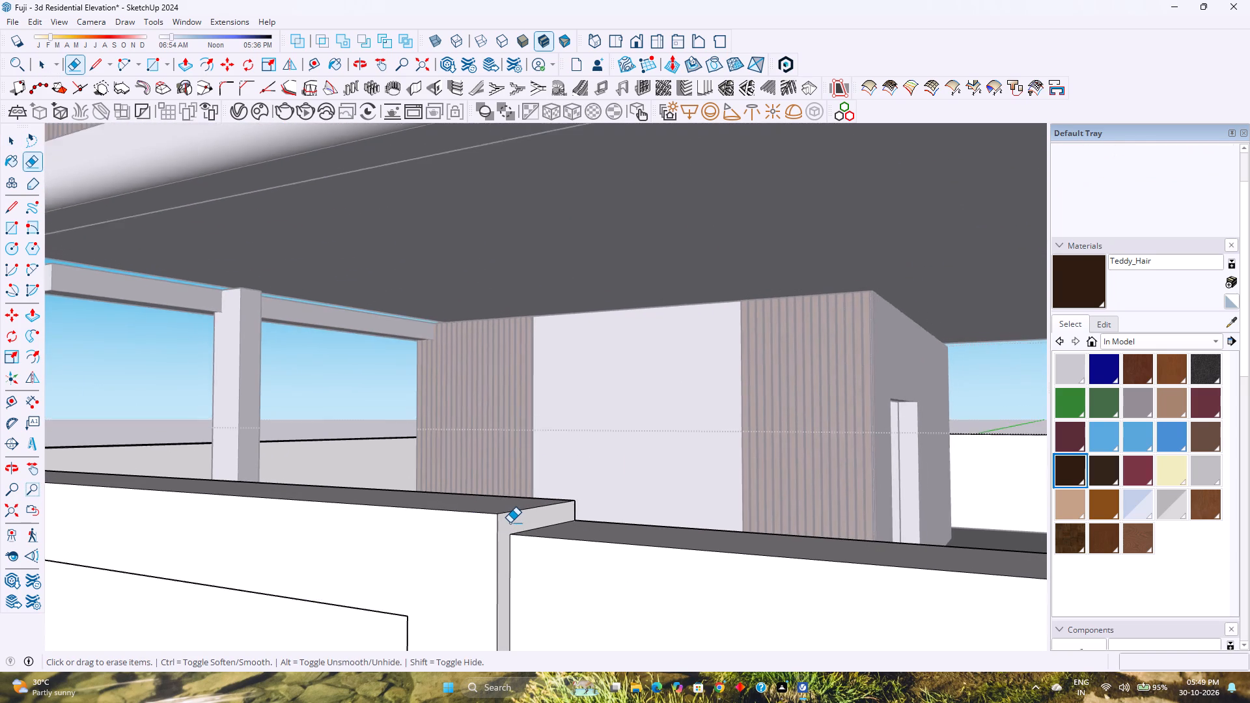
scroll(510, 523, "down", 7)
middle_click_drag(443, 533, 586, 519, "shift")
middle_click(586, 519, "shift")
scroll(585, 515, "down", 3)
middle_click_drag(397, 544, 732, 537)
middle_click(733, 537)
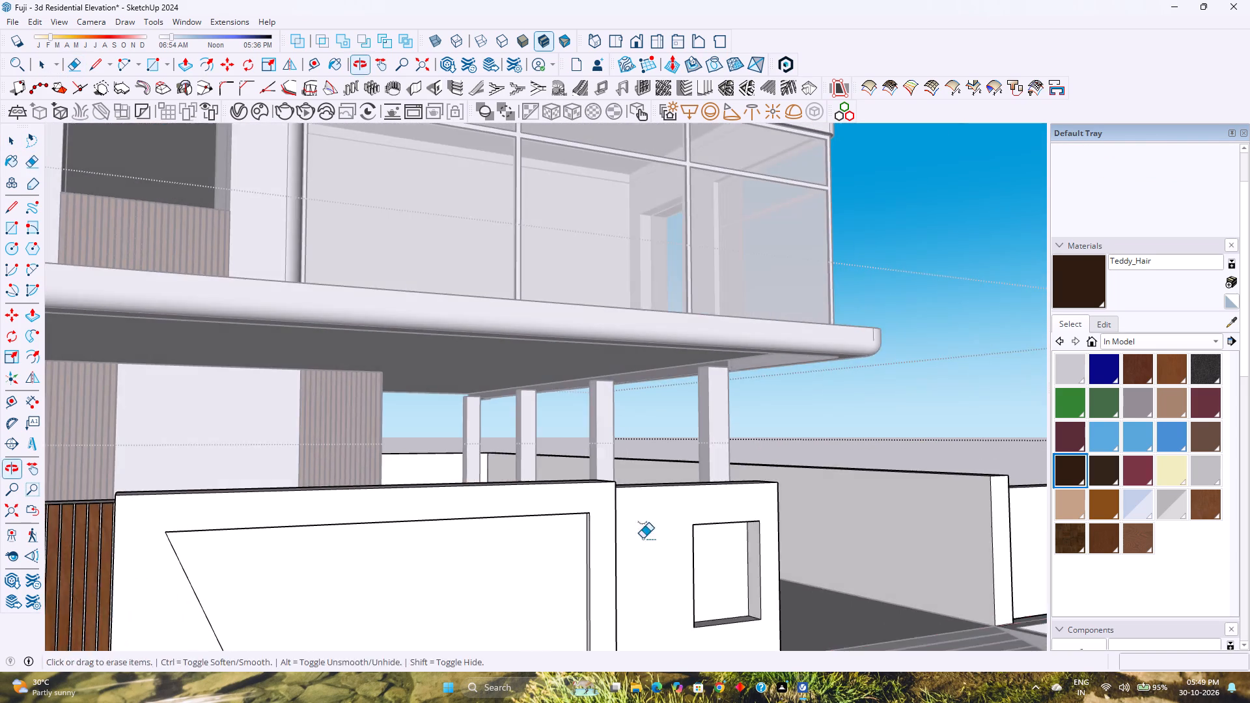
middle_click_drag(495, 540, 680, 538, "shift")
middle_click(688, 538, "shift")
scroll(320, 497, "up", 6)
middle_click_drag(320, 497, 408, 517)
scroll(458, 521, "down", 2)
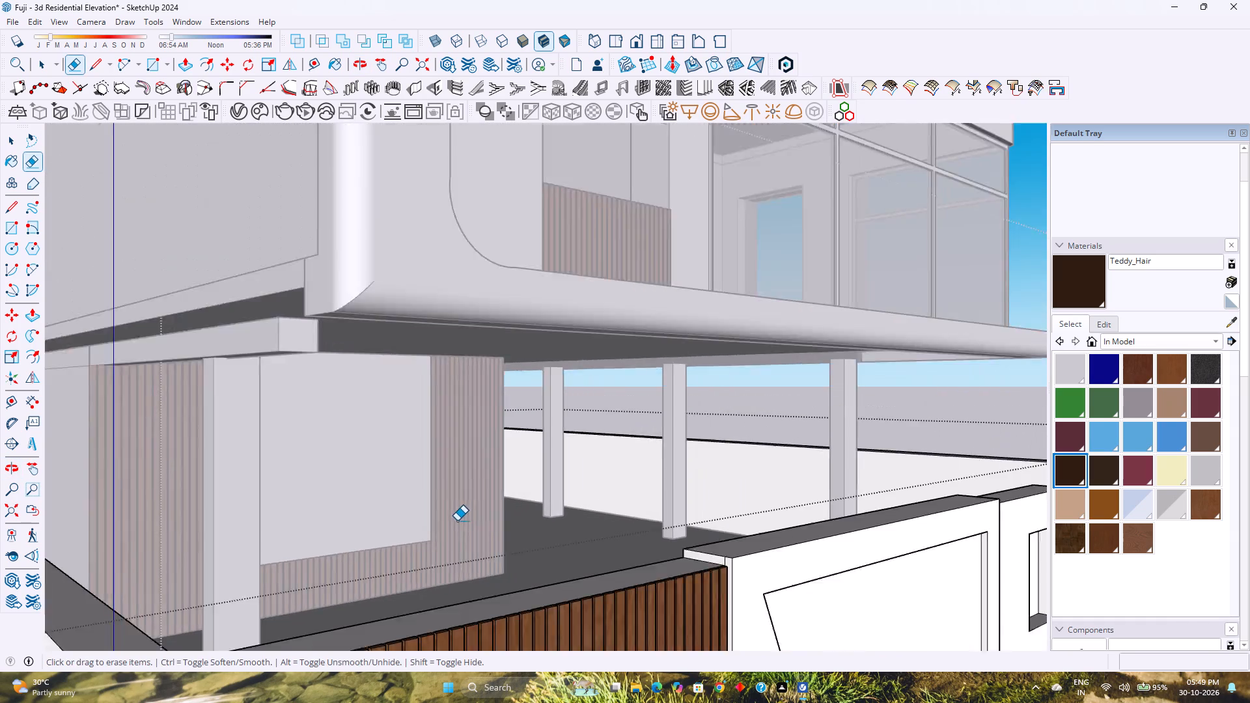
scroll(457, 521, "down", 2)
scroll(670, 559, "up", 11)
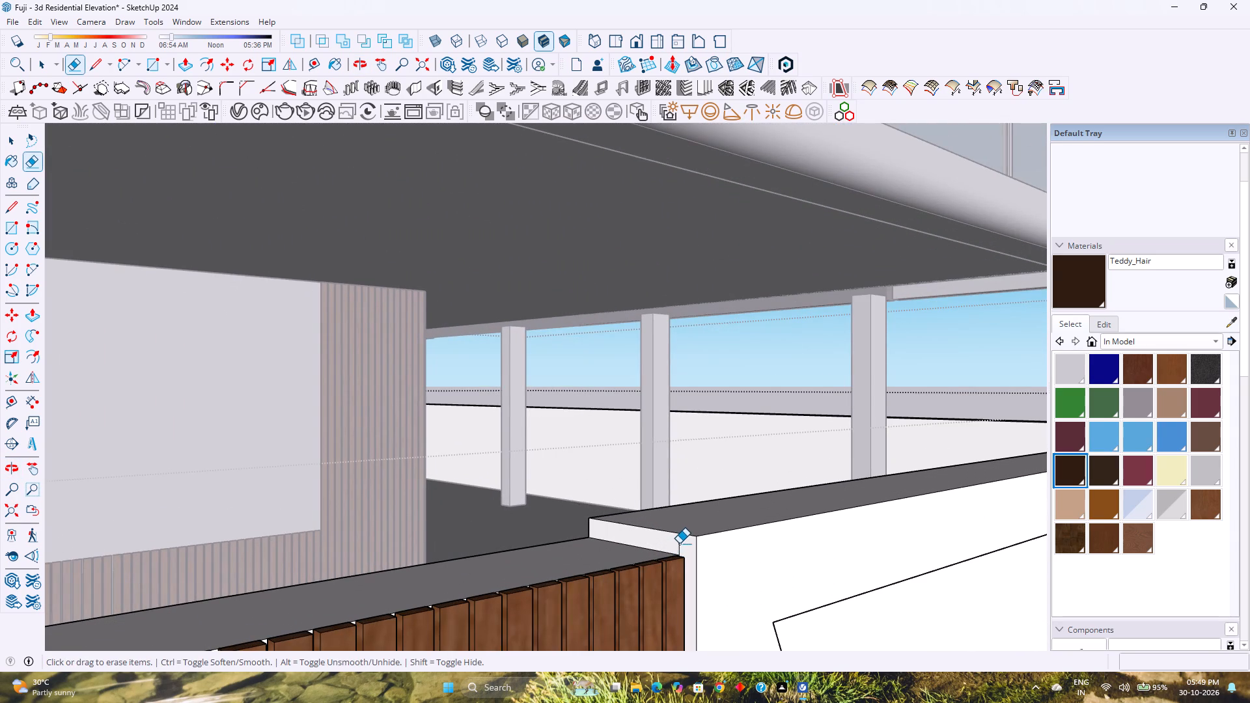
left_click(679, 544)
key("space")
Paint the front face of the compound wall's raised frame, around the angular recess, with Granite Dark Gray.
scroll(676, 542, "down", 8)
middle_click_drag(785, 549, 628, 543)
middle_click(624, 543)
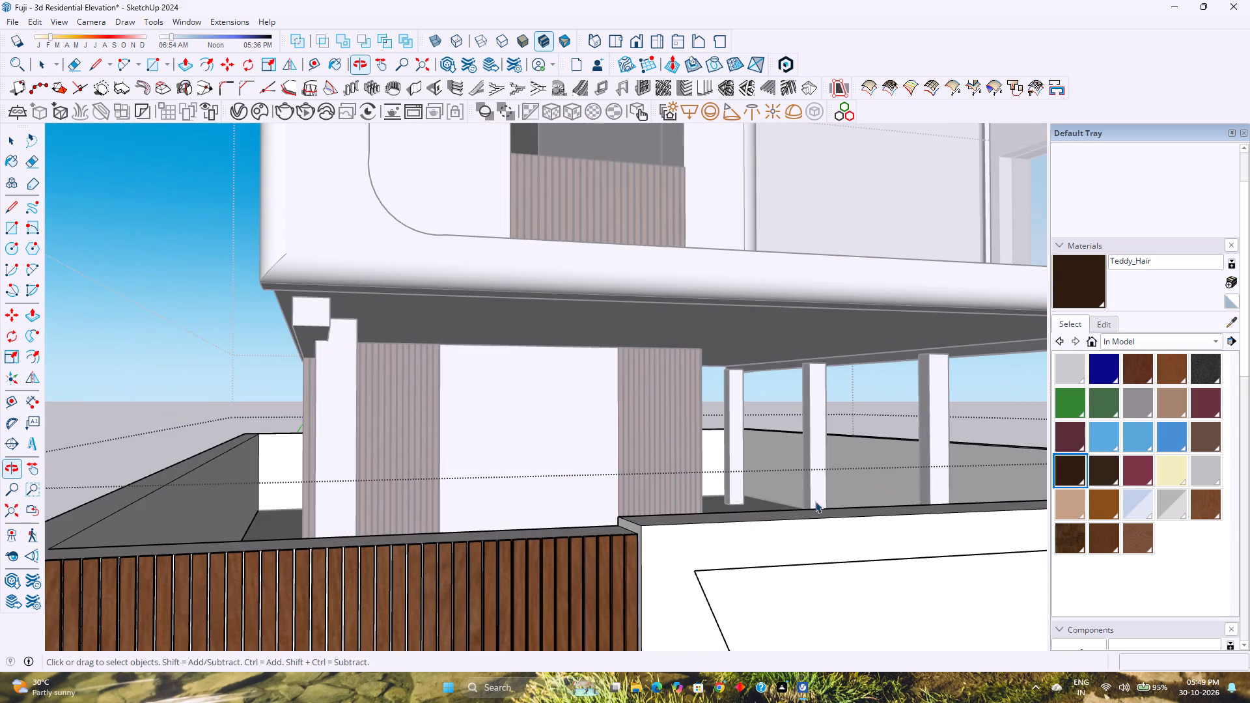
left_click(1097, 473)
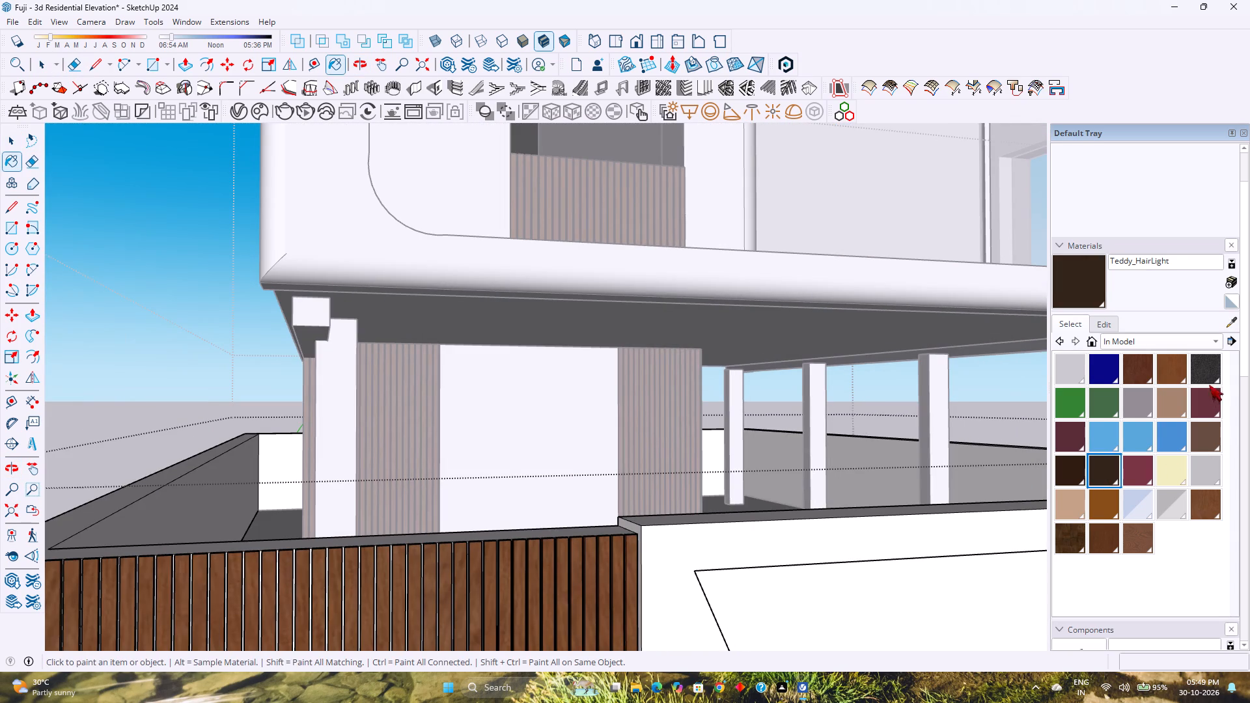
left_click(1206, 376)
left_click(702, 539)
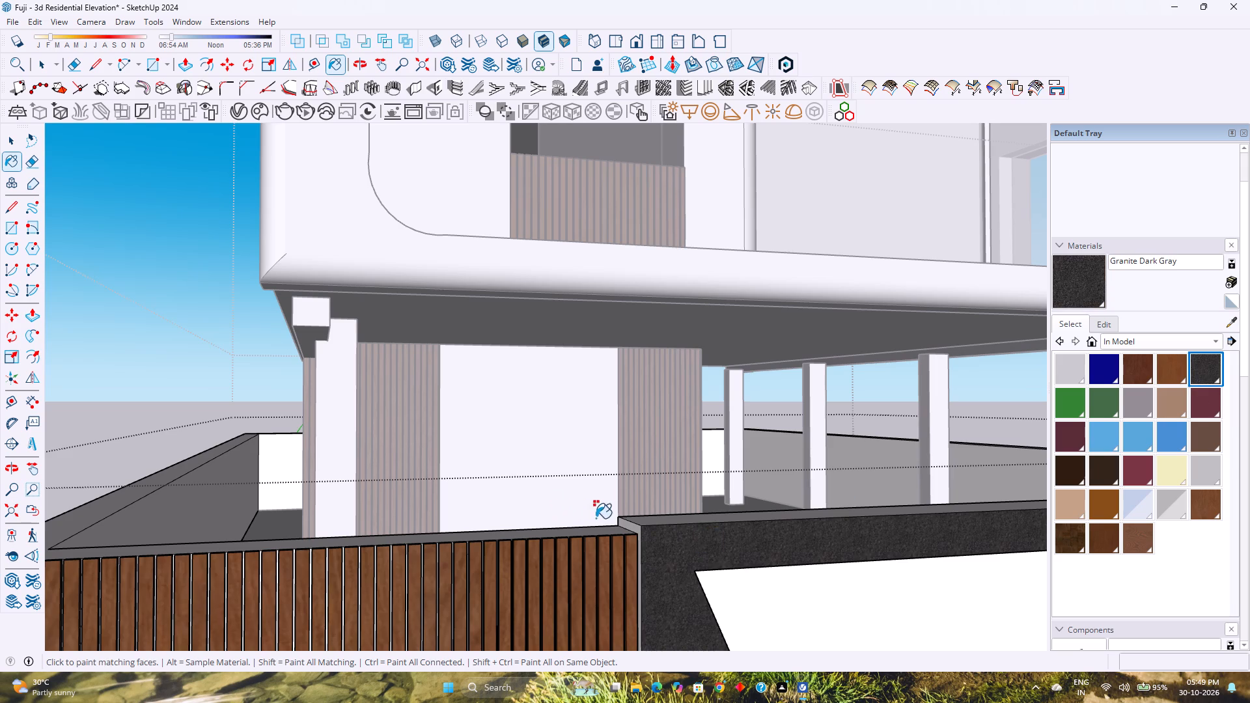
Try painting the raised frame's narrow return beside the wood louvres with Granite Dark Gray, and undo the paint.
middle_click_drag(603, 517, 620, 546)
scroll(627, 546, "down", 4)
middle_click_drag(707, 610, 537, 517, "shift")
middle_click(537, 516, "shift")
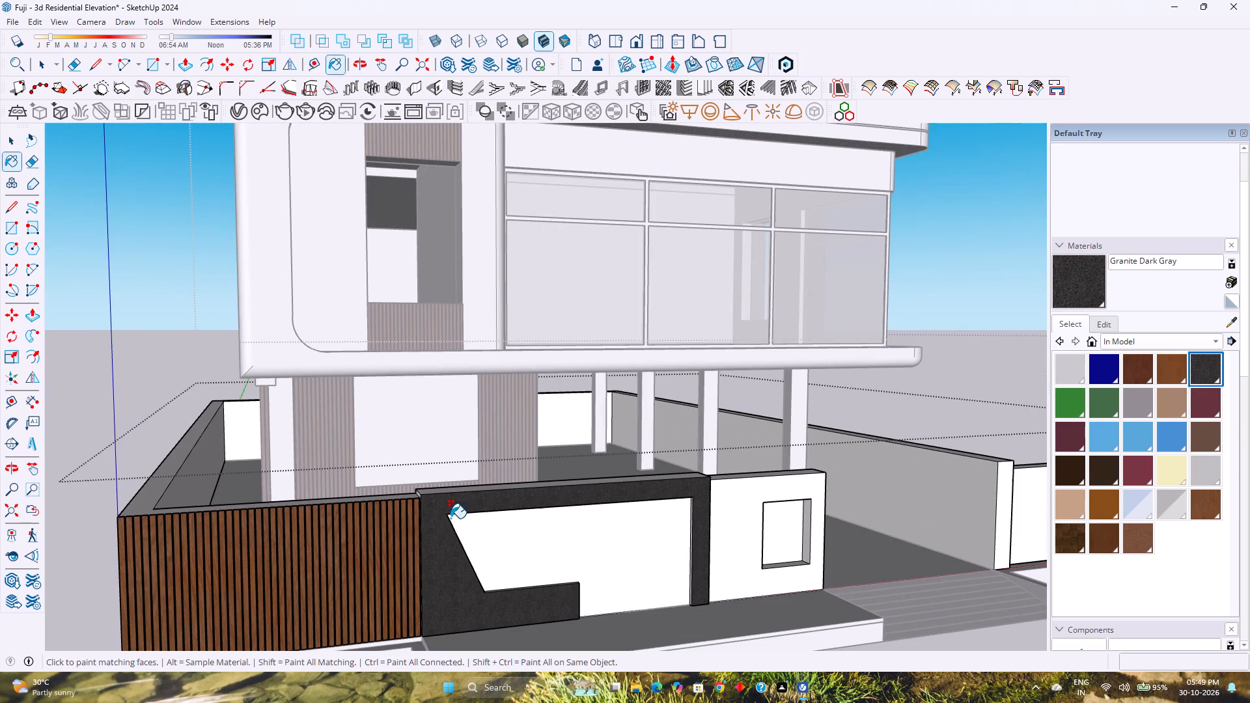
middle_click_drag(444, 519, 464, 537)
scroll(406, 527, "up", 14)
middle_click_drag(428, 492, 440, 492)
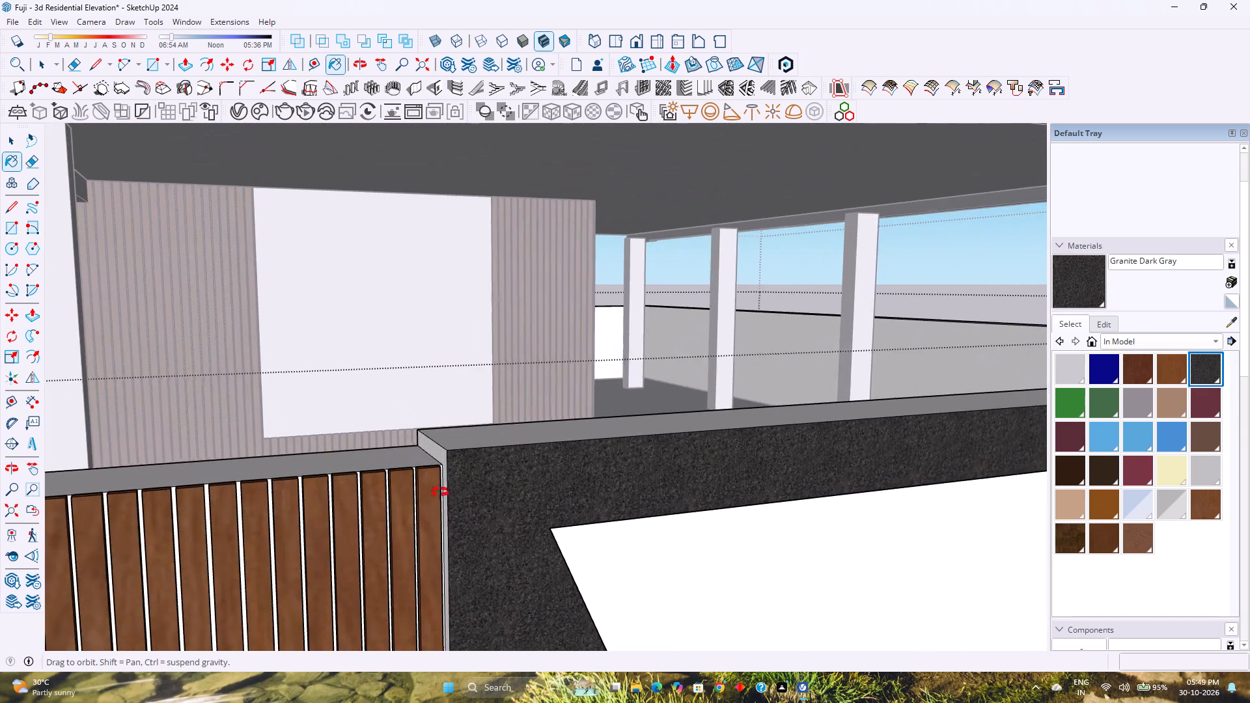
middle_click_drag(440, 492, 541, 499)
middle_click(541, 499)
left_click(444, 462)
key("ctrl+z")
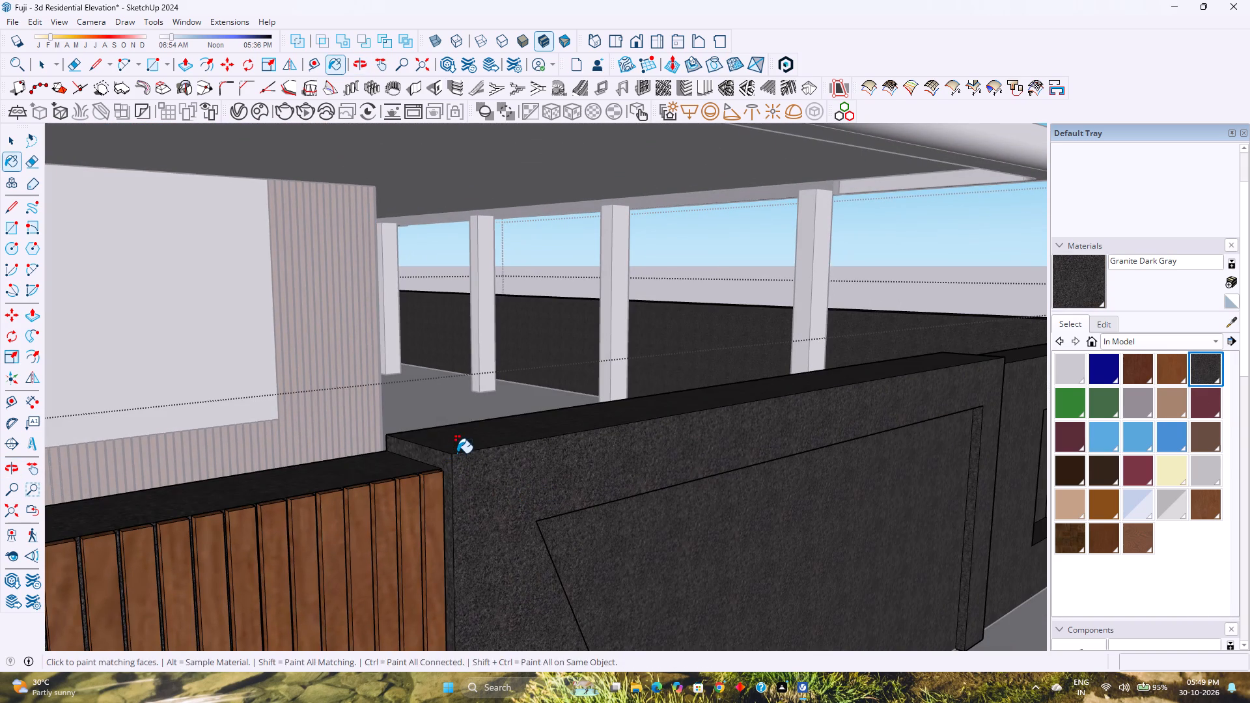
Paint the raised frame's return beside the wood louvres and its top face with Granite Dark Gray.
key("space")
left_click(456, 453)
left_click(445, 457)
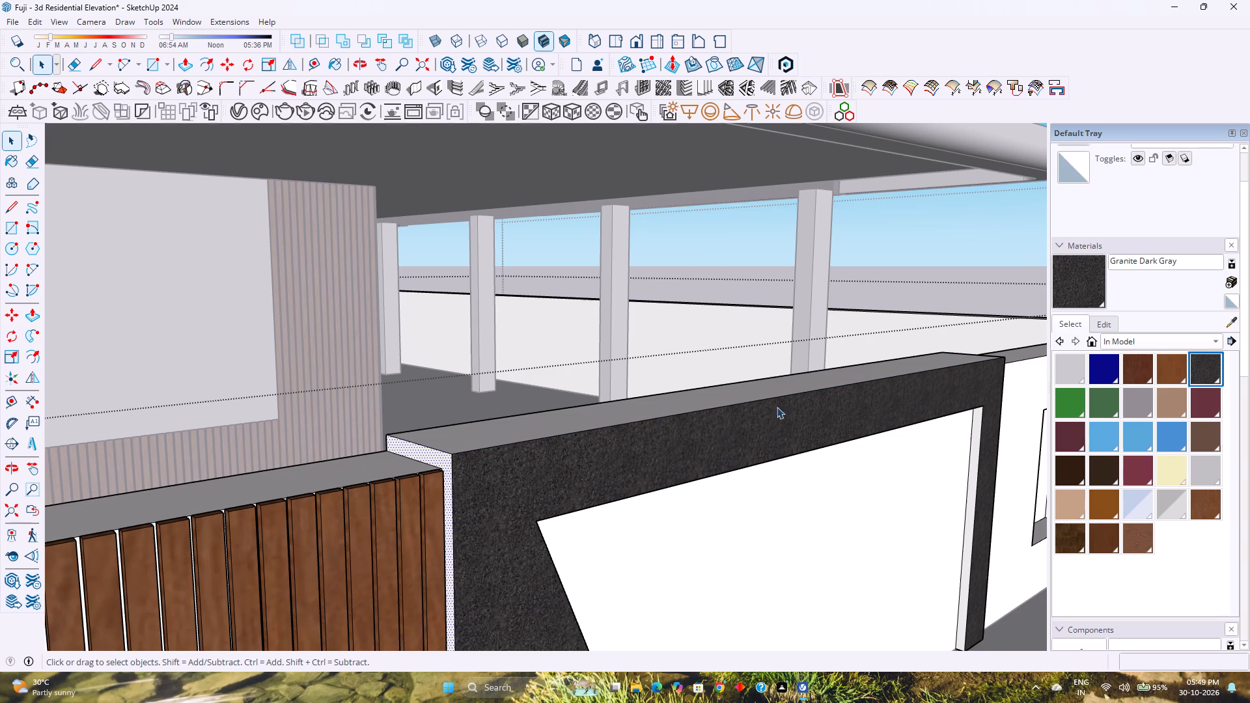
left_click(1072, 275)
left_click(447, 466)
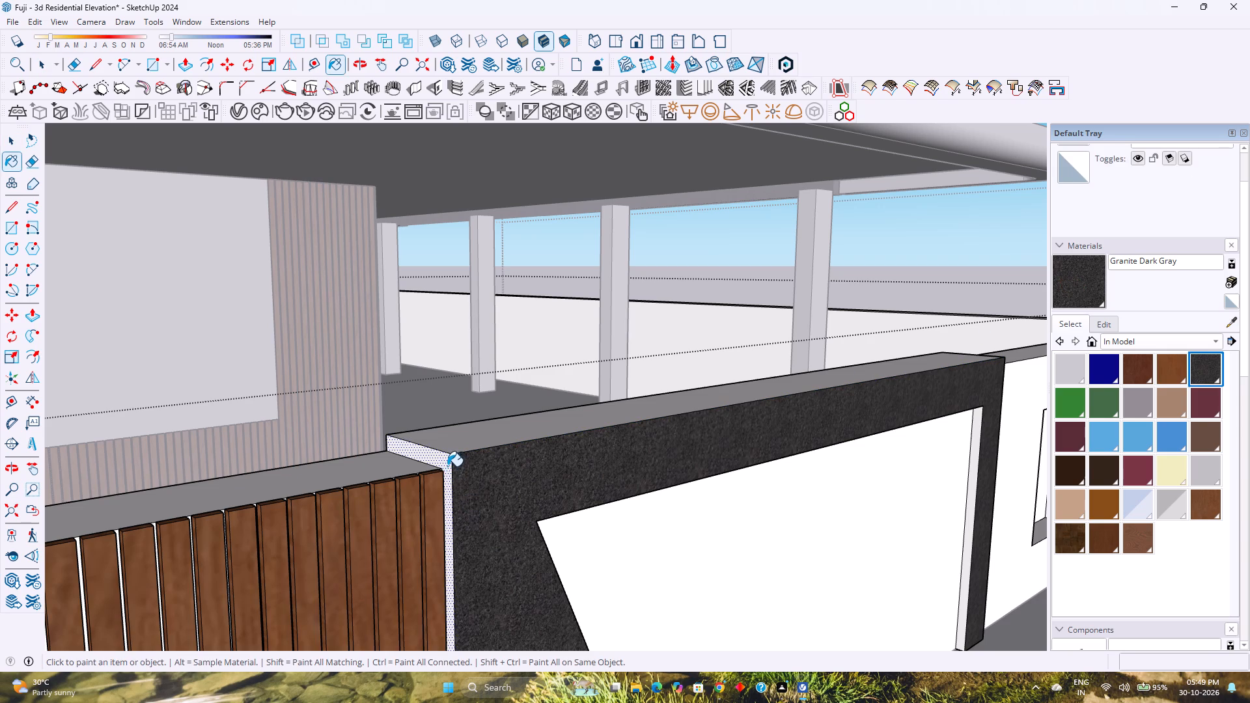
left_click(462, 448)
scroll(472, 444, "down", 8)
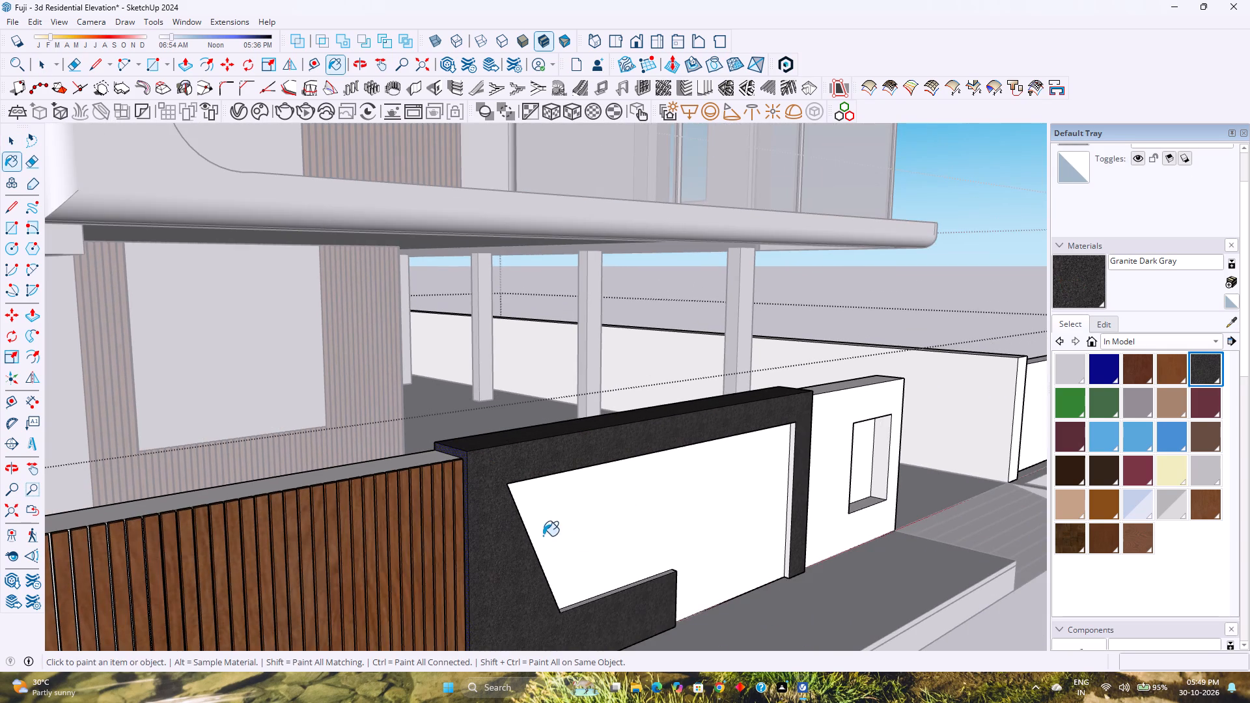
Paint the top of the frame's low ledge and the recess's sloped inner side with Granite Dark Gray.
scroll(609, 584, "up", 9)
left_click(601, 602)
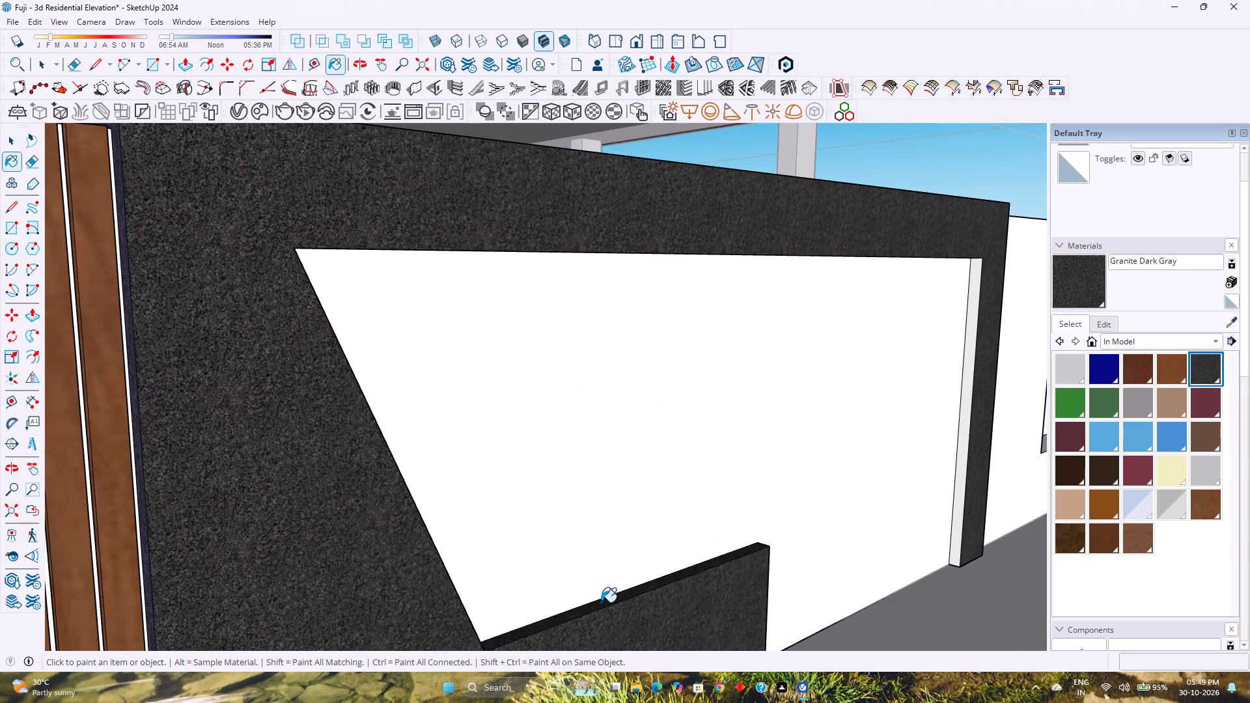
scroll(601, 602, "down", 3)
middle_click_drag(609, 595, 441, 583)
middle_click_drag(425, 583, 417, 583)
middle_click_drag(452, 561, 197, 577)
middle_click(197, 577)
scroll(399, 553, "up", 4)
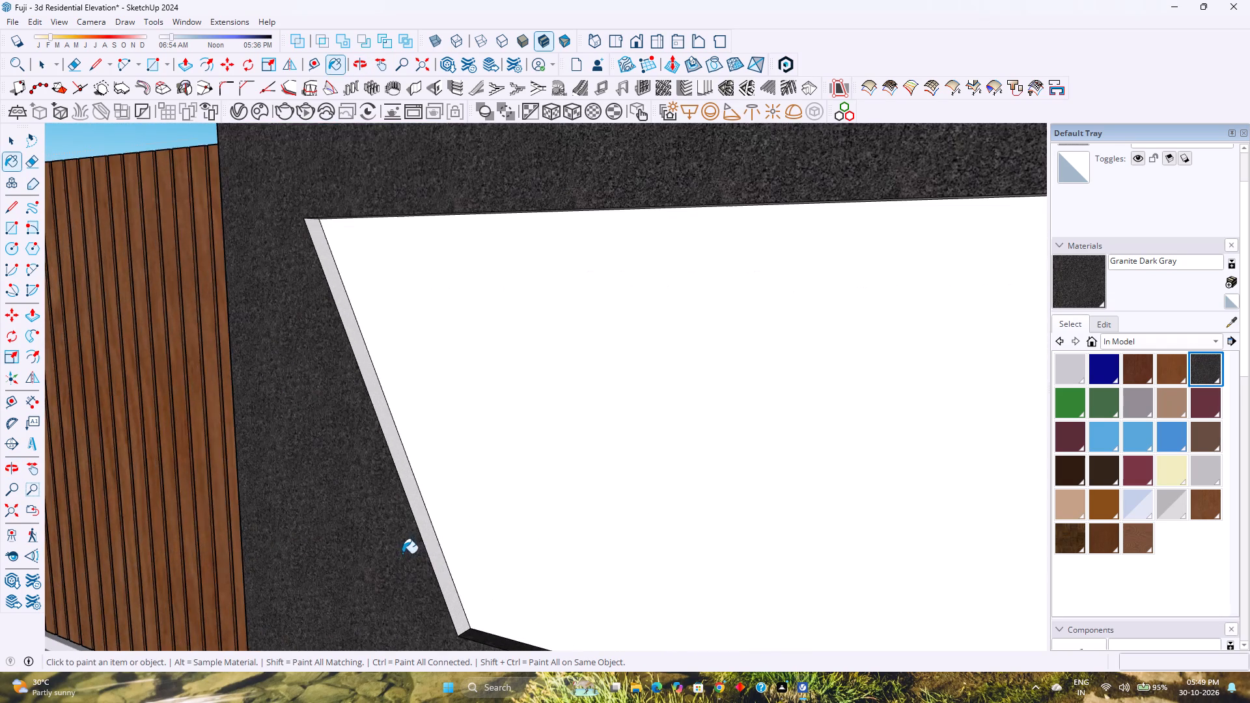
left_click(436, 554)
Paint the underside of the frame's upper band, along the top of the angular recess, with Granite Dark Gray.
middle_click_drag(449, 544, 424, 624, "shift")
middle_click(424, 626, "shift")
middle_click_drag(449, 609, 491, 501)
middle_click_drag(495, 496, 505, 484)
scroll(527, 443, "down", 3)
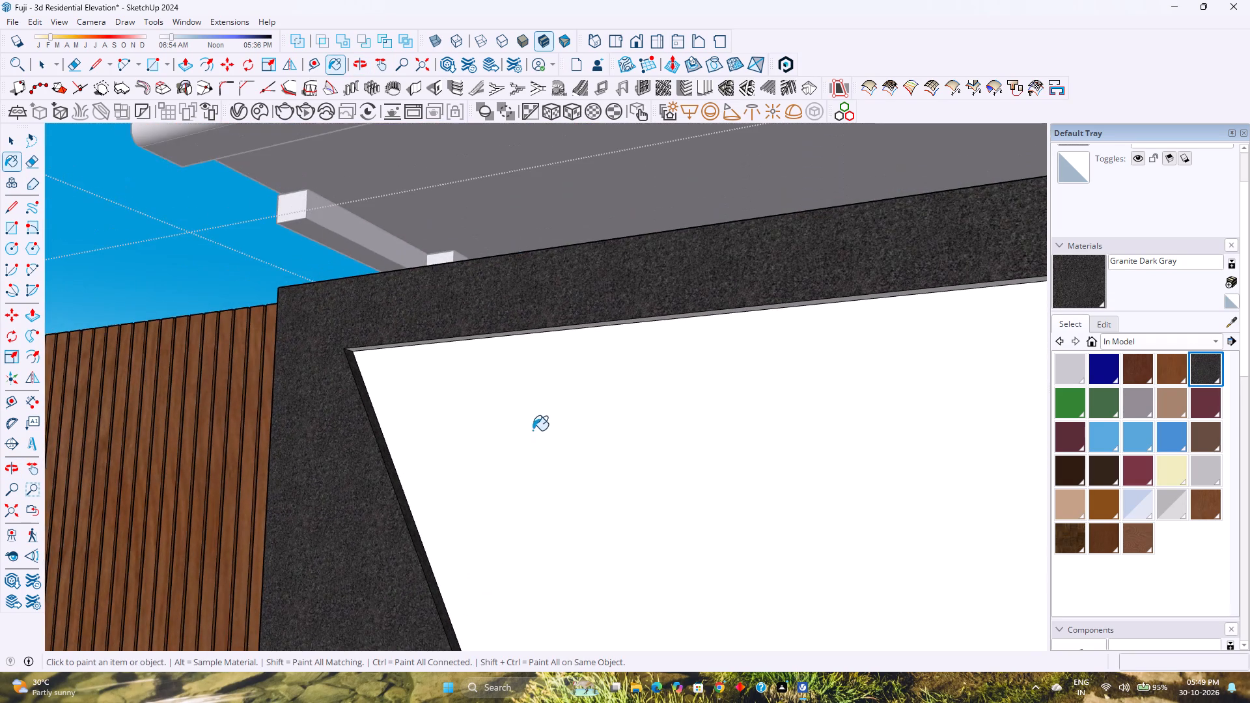
middle_click_drag(533, 430, 537, 378)
middle_click(538, 376)
scroll(448, 377, "up", 9)
middle_click_drag(327, 370, 350, 334)
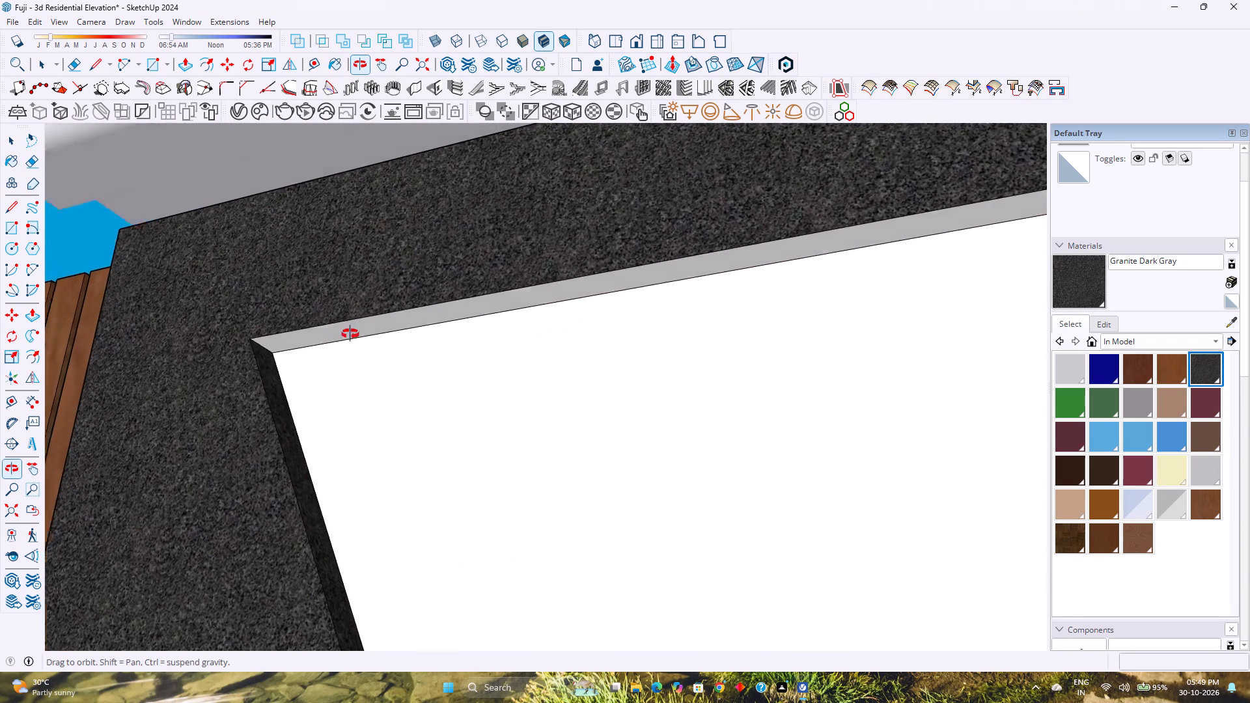
middle_click_drag(350, 334, 359, 324)
left_click(359, 325)
Paint the vertical inner side of the frame's upright, facing the angular recess, with Granite Dark Gray.
scroll(359, 325, "down", 11)
middle_click_drag(387, 349, 346, 349, "shift")
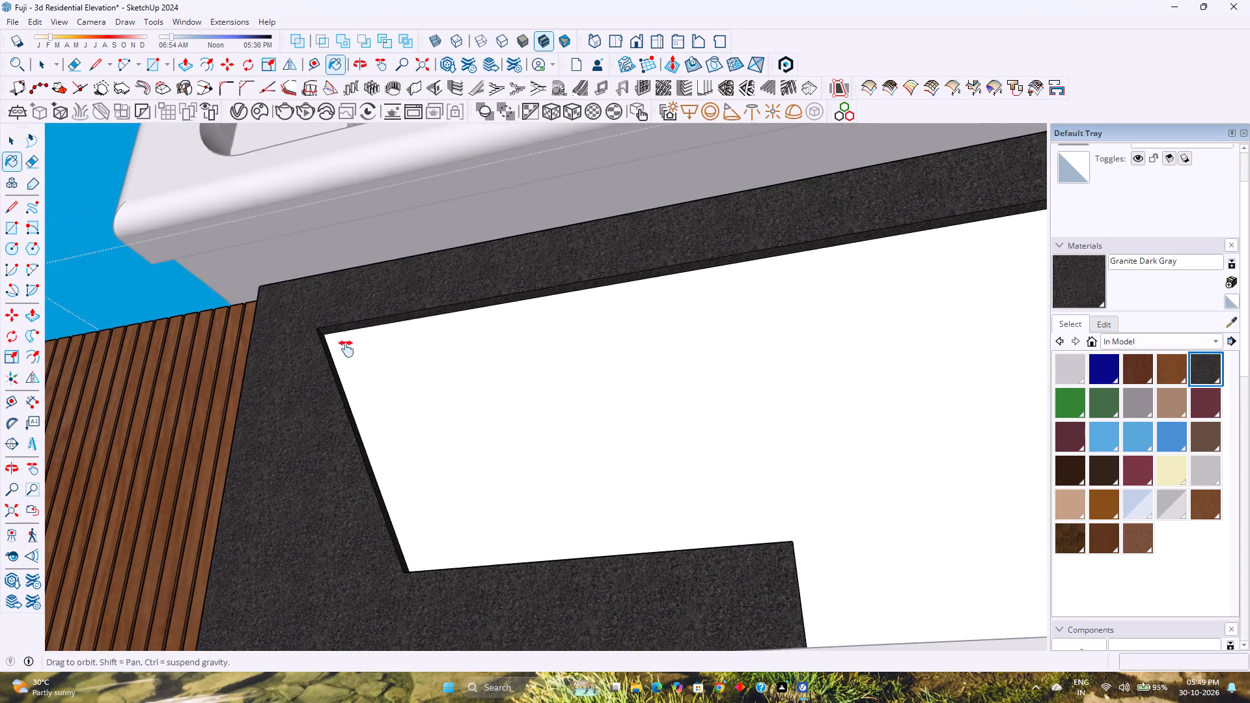
middle_click_drag(346, 349, 319, 350, "shift")
scroll(301, 351, "down", 6)
middle_click_drag(398, 400, 355, 424, "shift")
middle_click_drag(355, 423, 526, 527, "shift")
middle_click(540, 530)
middle_click_drag(559, 511, 400, 468, "shift")
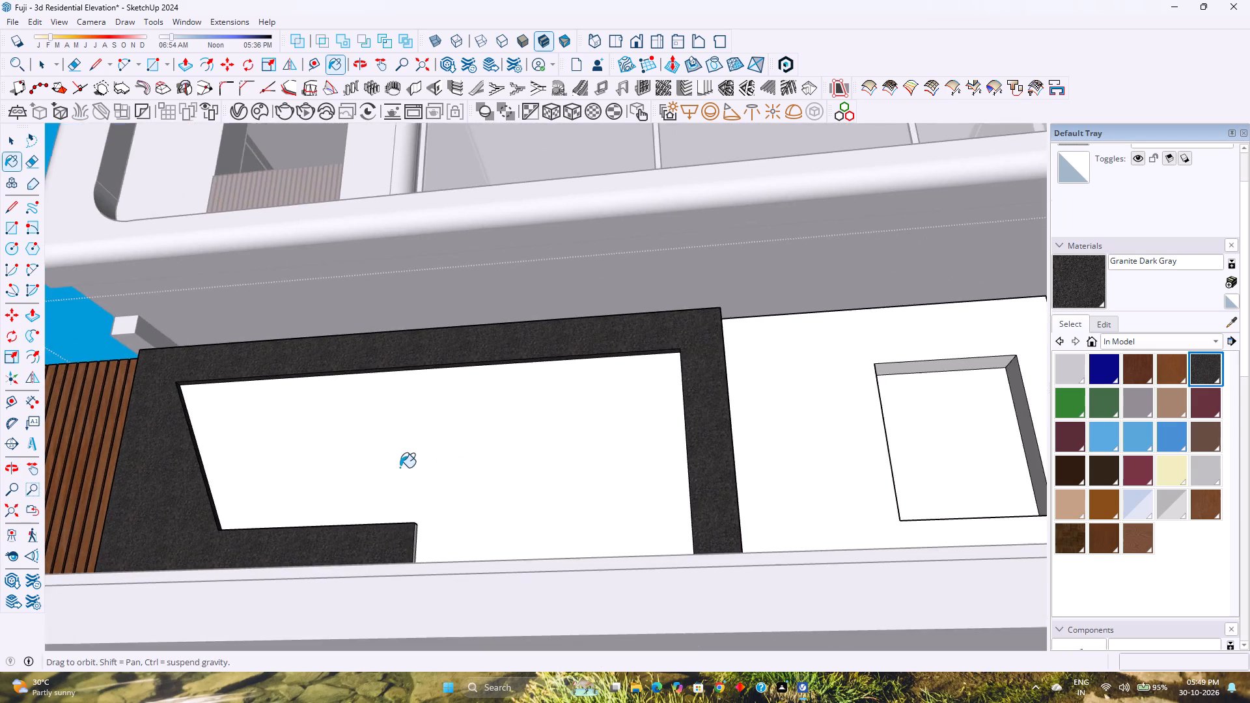
middle_click_drag(417, 475, 607, 586)
middle_click_drag(622, 591, 631, 594)
scroll(634, 566, "up", 4)
middle_click_drag(629, 551, 695, 589)
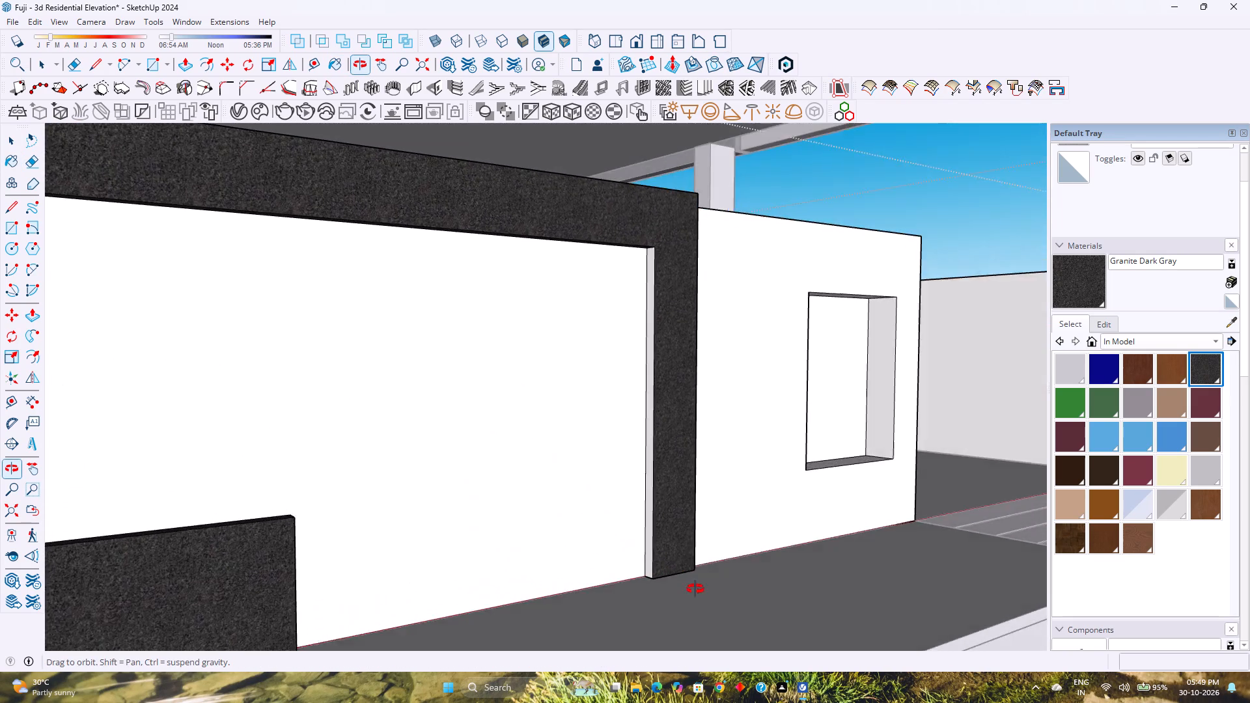
middle_click_drag(695, 589, 727, 597)
middle_click(727, 597)
scroll(656, 562, "up", 3)
left_click(644, 542)
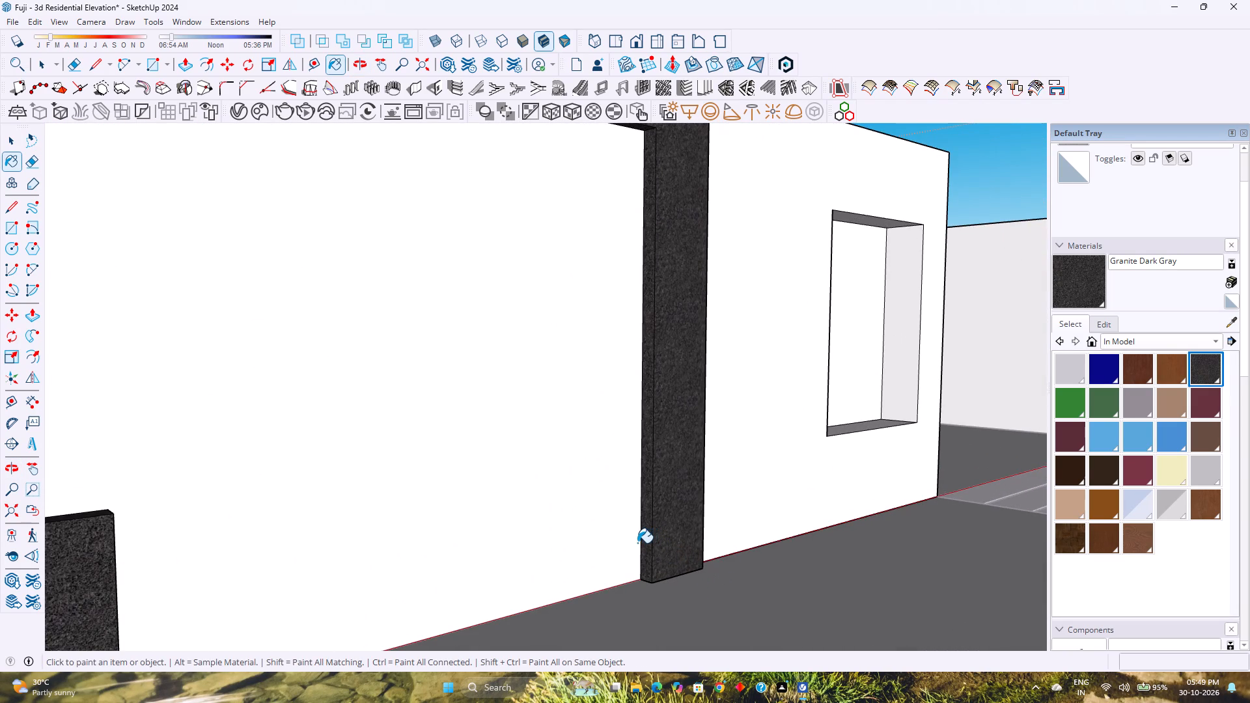
Paint the back face of the square recess in the adjoining wall with Granite Dark Gray.
left_click(870, 374)
Paint the raised frame's outer return, beside the wall with the square recess, with Granite Dark Gray.
scroll(835, 398, "down", 1)
middle_click_drag(834, 406, 681, 464)
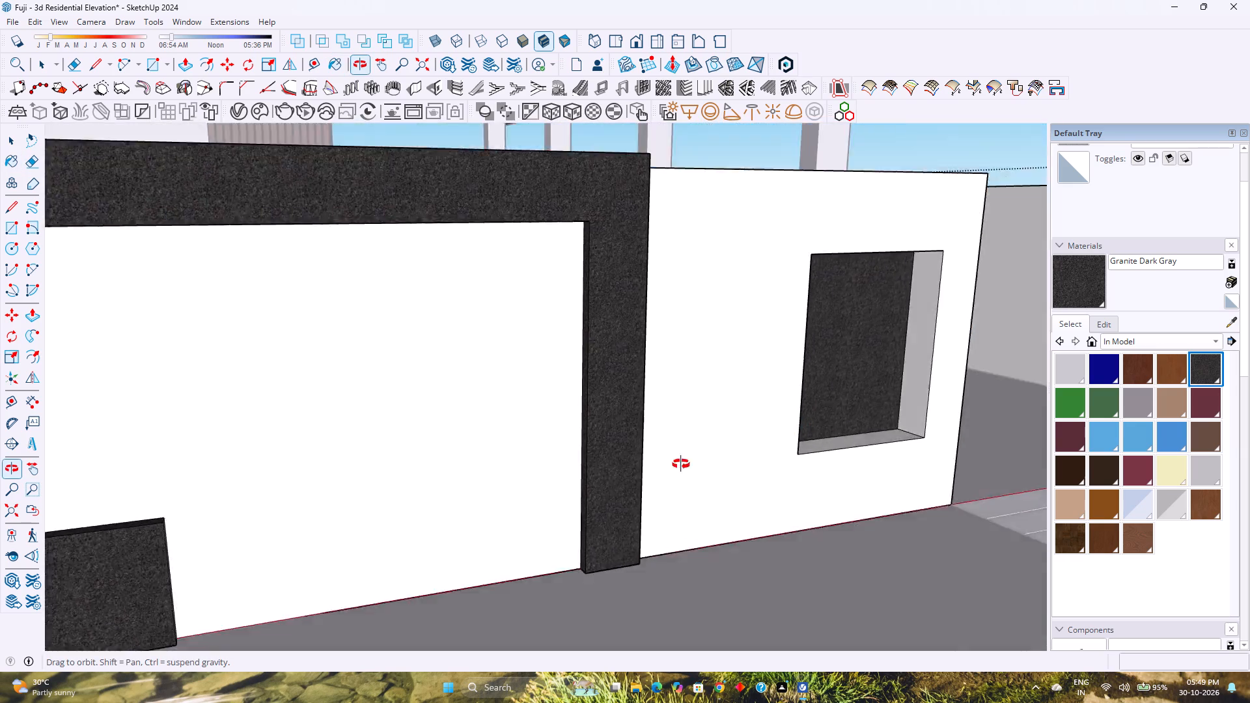
middle_click_drag(681, 464, 340, 482)
middle_click_drag(327, 482, 320, 482)
middle_click(319, 482)
scroll(318, 482, "down", 3)
scroll(521, 314, "up", 4)
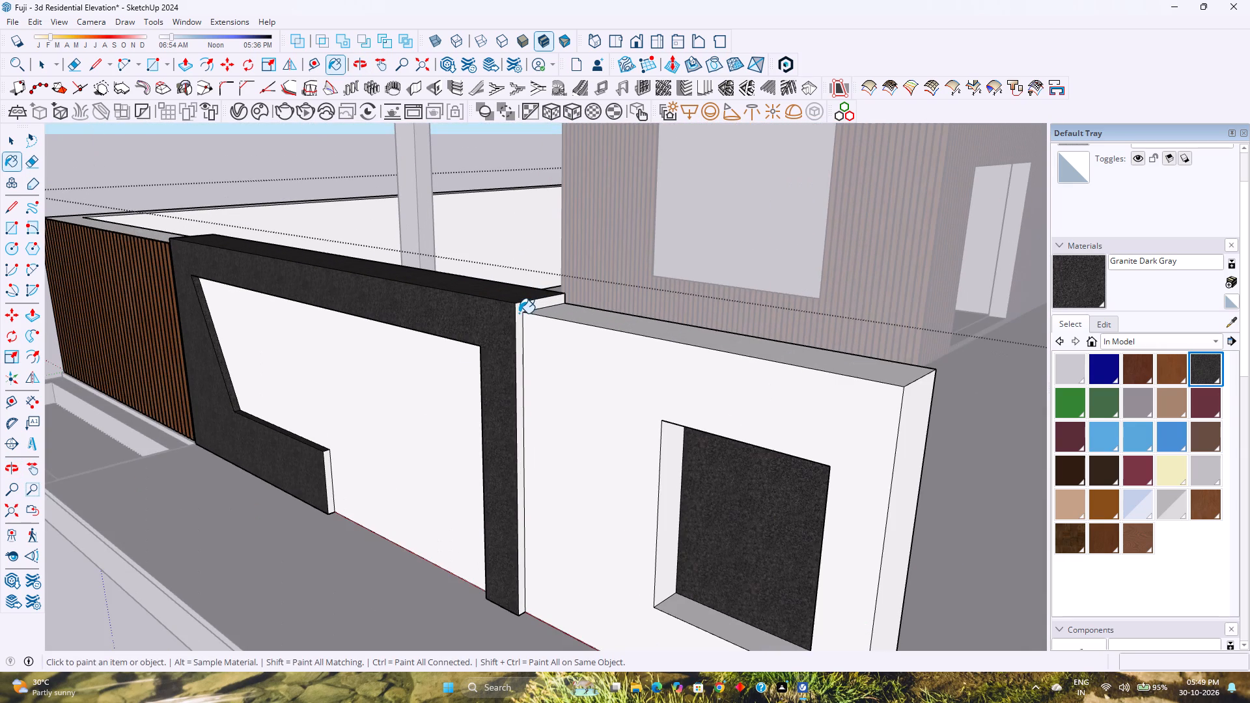
left_click(519, 313)
Paint the end face of the frame's low ledge with Granite Dark Gray and close the compound wall for editing.
key("space")
scroll(416, 395, "down", 4)
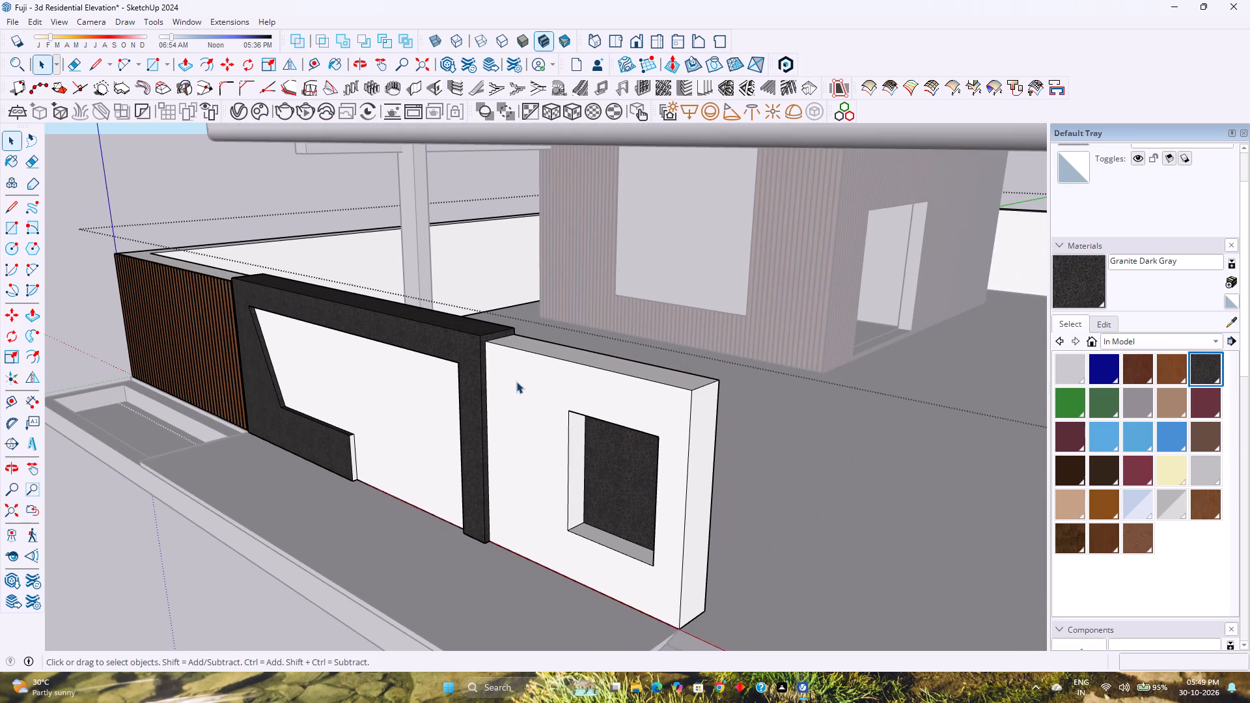
left_click(1070, 297)
scroll(354, 471, "up", 8)
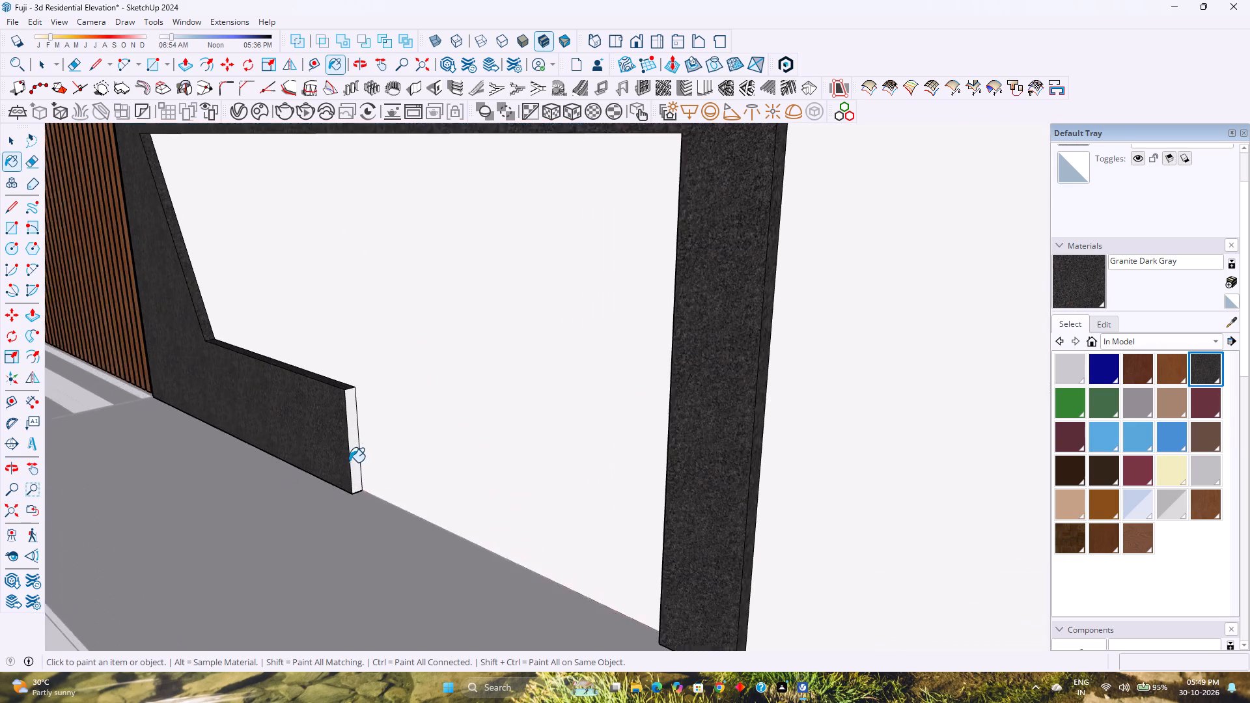
scroll(349, 462, "up", 3)
left_click(352, 429)
key("space")
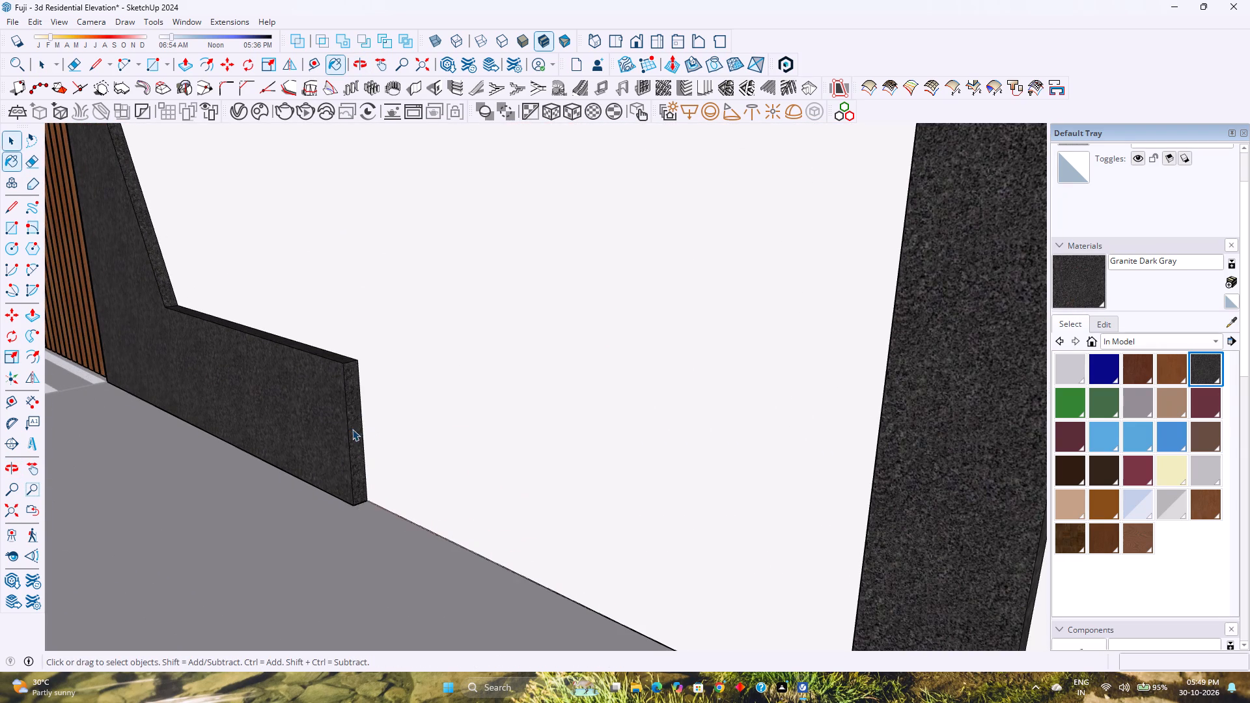
scroll(352, 429, "down", 6)
key("Escape")
Examine the front compound wall's granite frame, louvres and square recess from the front, the end and above.
scroll(354, 429, "down", 4)
middle_click_drag(354, 429, 341, 454, "shift")
middle_click_drag(340, 458, 520, 420)
middle_click(523, 420)
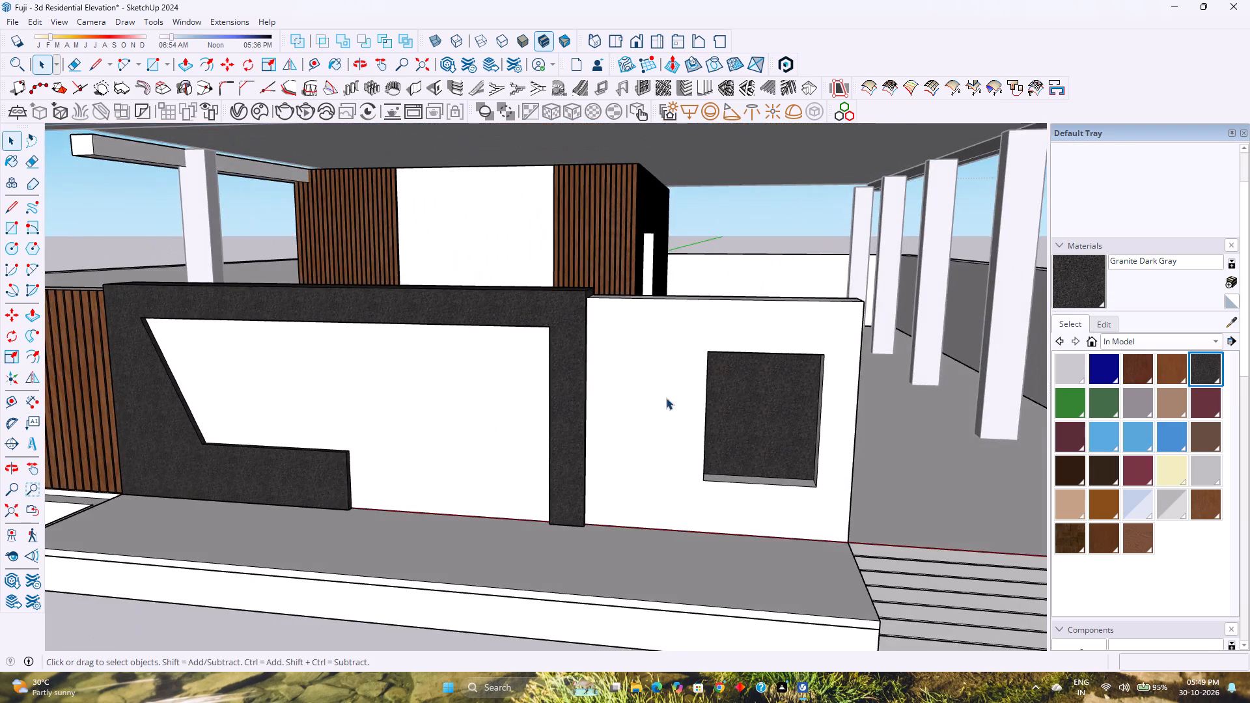
scroll(666, 398, "down", 2)
middle_click_drag(660, 400, 124, 469)
middle_click_drag(488, 450, 431, 485, "shift")
middle_click(424, 488, "shift")
middle_click_drag(404, 490, 423, 484)
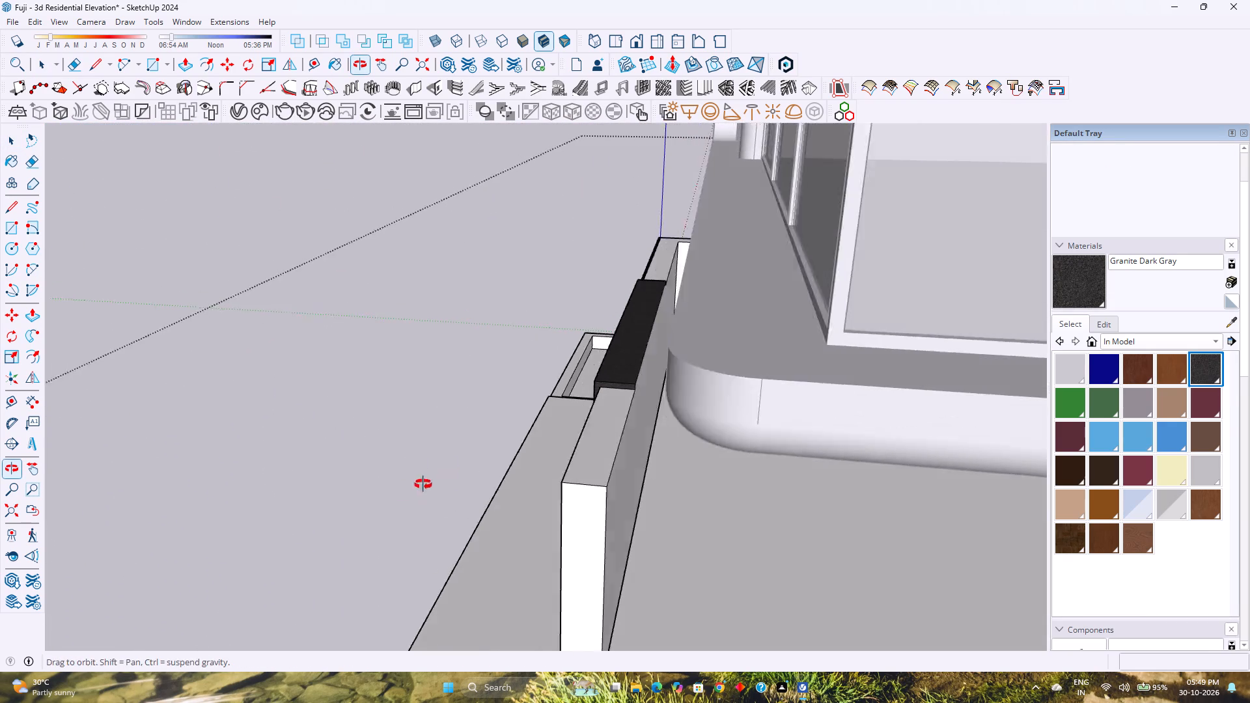
middle_click_drag(423, 484, 557, 443)
middle_click(557, 443)
middle_click_drag(617, 415, 518, 474, "shift")
scroll(516, 476, "up", 1)
middle_click_drag(531, 471, 547, 466)
middle_click(547, 466)
middle_click_drag(703, 422, 589, 469, "shift")
middle_click_drag(553, 479, 590, 467)
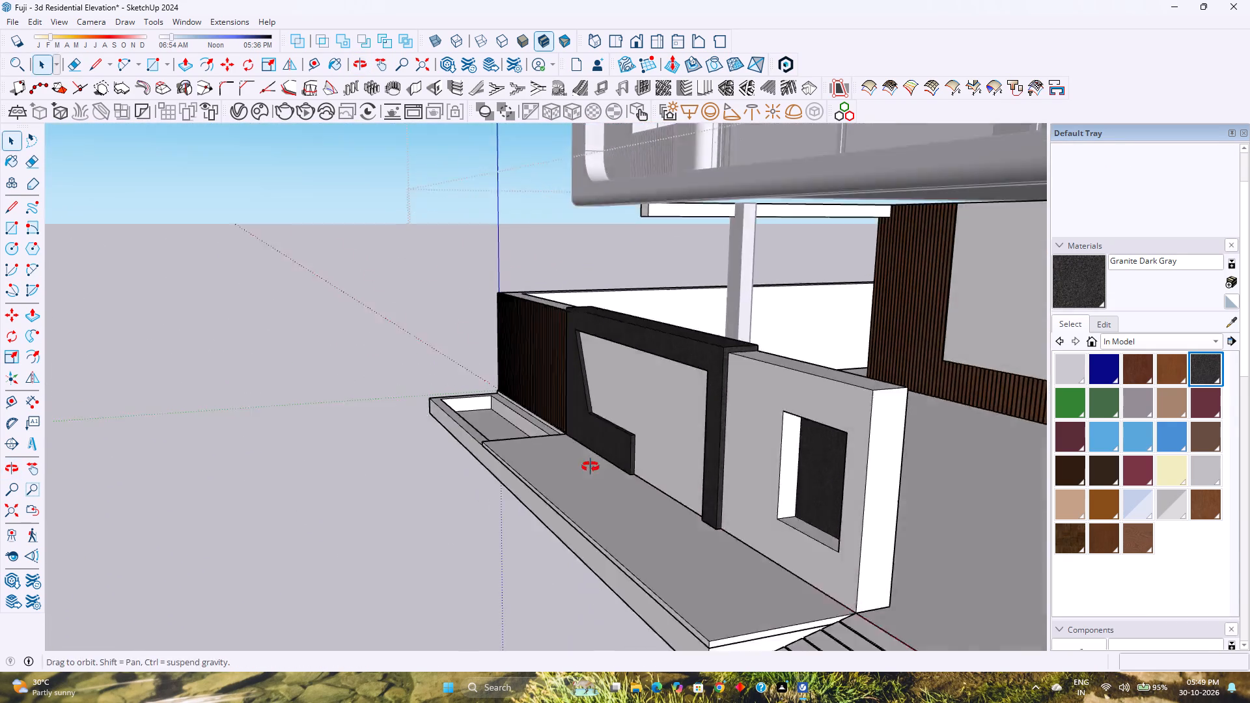
middle_click_drag(590, 467, 649, 458)
middle_click_drag(675, 454, 687, 451)
middle_click_drag(738, 431, 365, 500, "shift")
middle_click(347, 504, "shift")
middle_click_drag(331, 505, 428, 475)
scroll(373, 448, "up", 4)
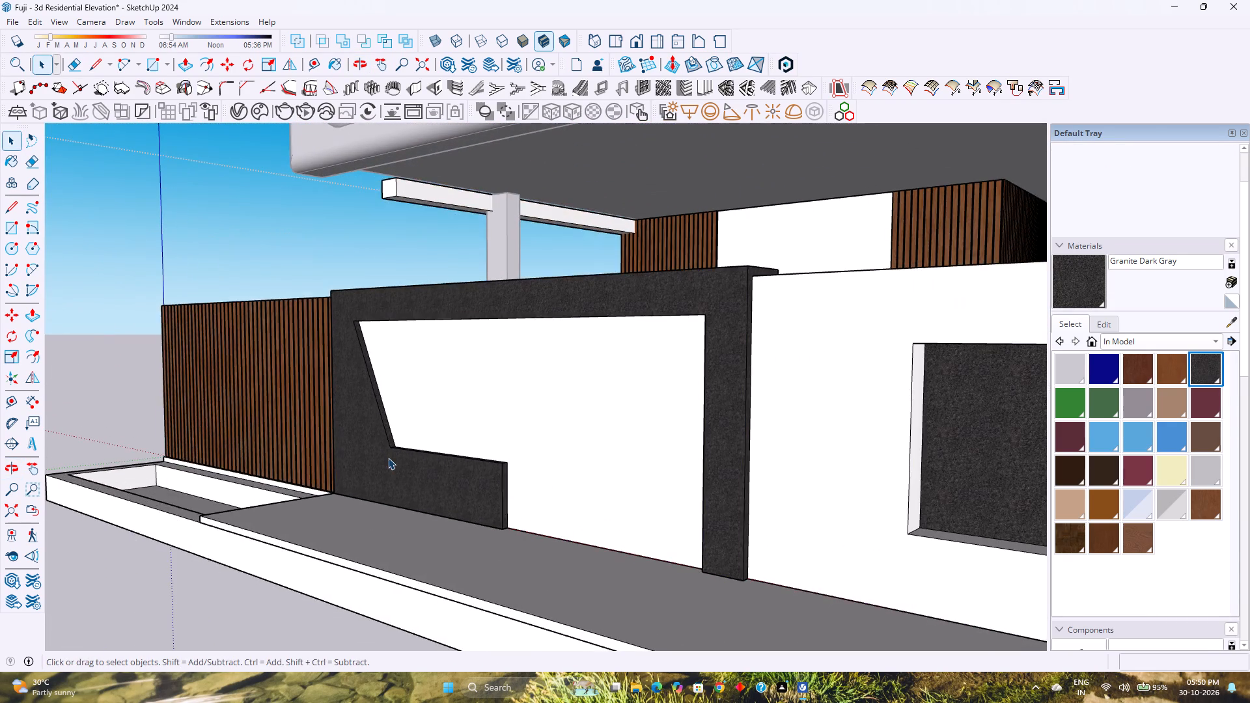
Open the compound wall for editing and select the raised frame's granite front face.
double_click(388, 458)
scroll(411, 456, "up", 3)
scroll(465, 510, "up", 1)
middle_click_drag(469, 512, 661, 539)
scroll(498, 516, "up", 2)
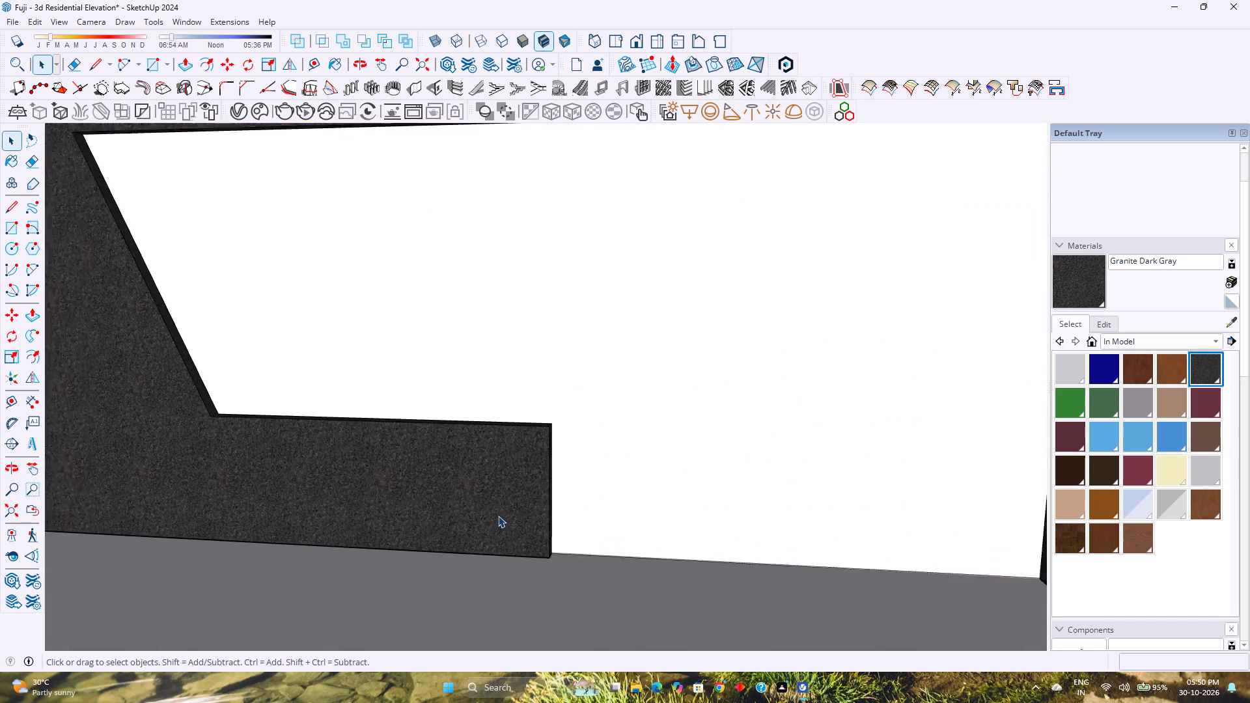
scroll(498, 516, "up", 4)
scroll(533, 484, "down", 4)
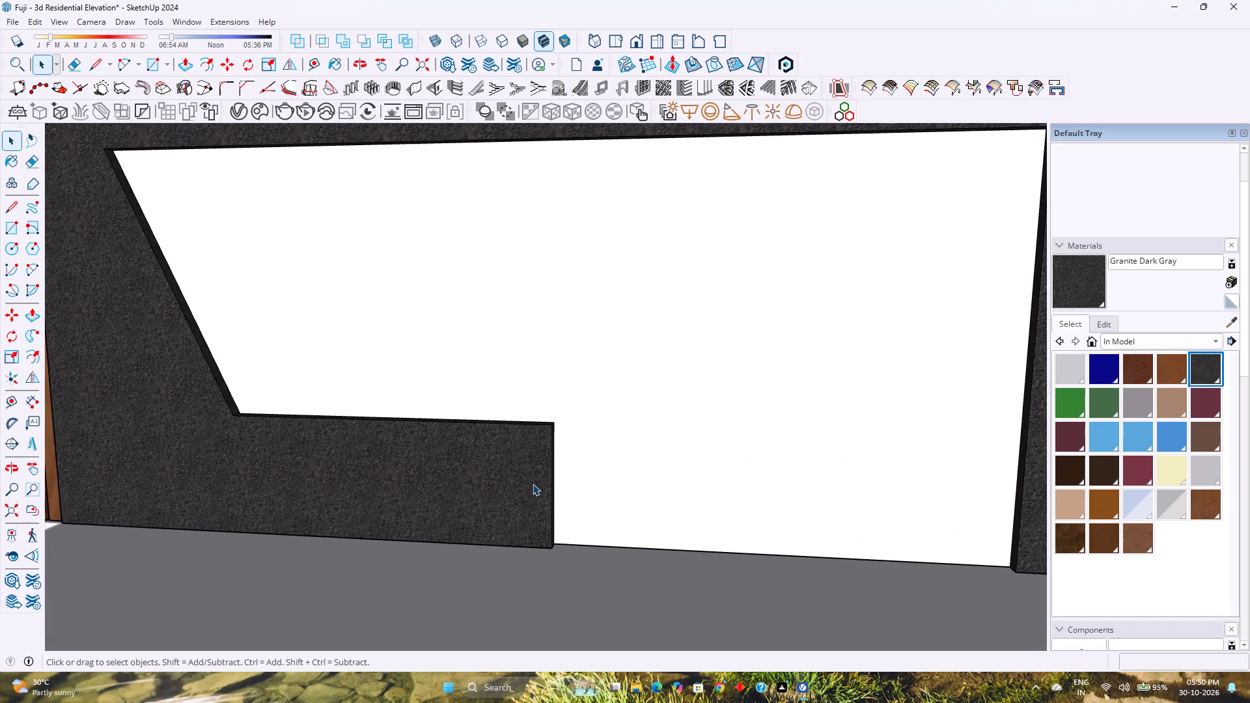
left_click(533, 475)
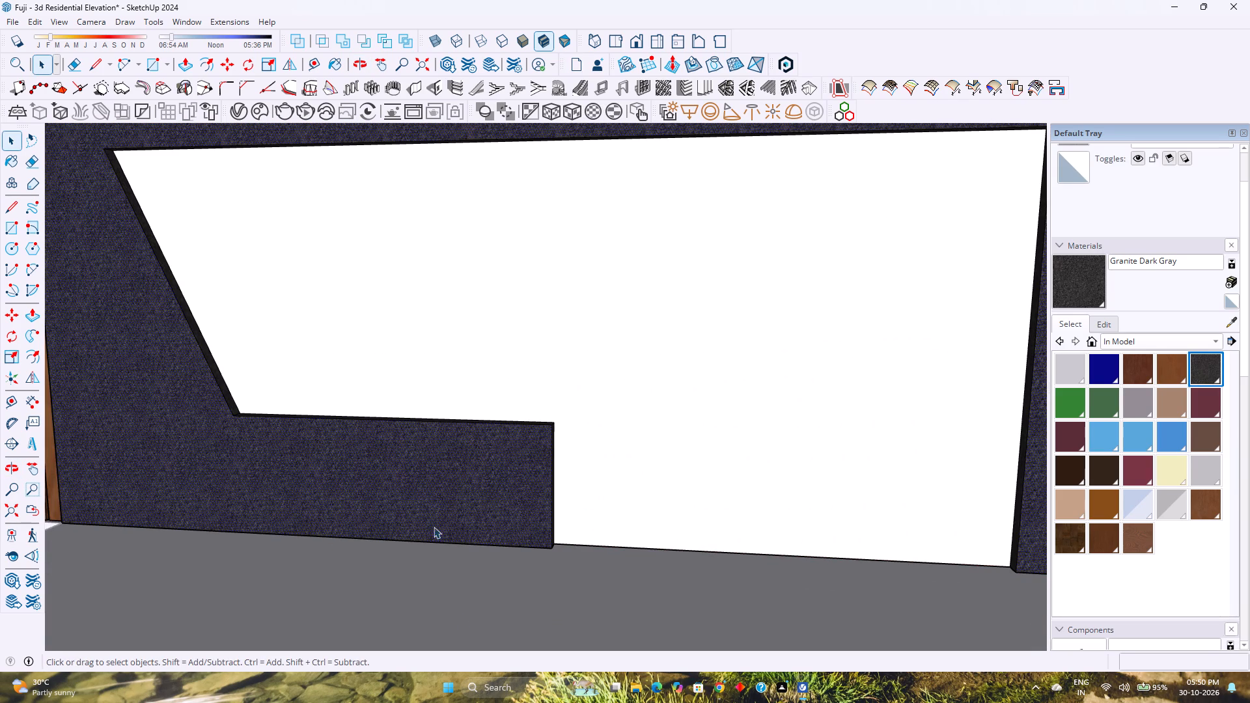
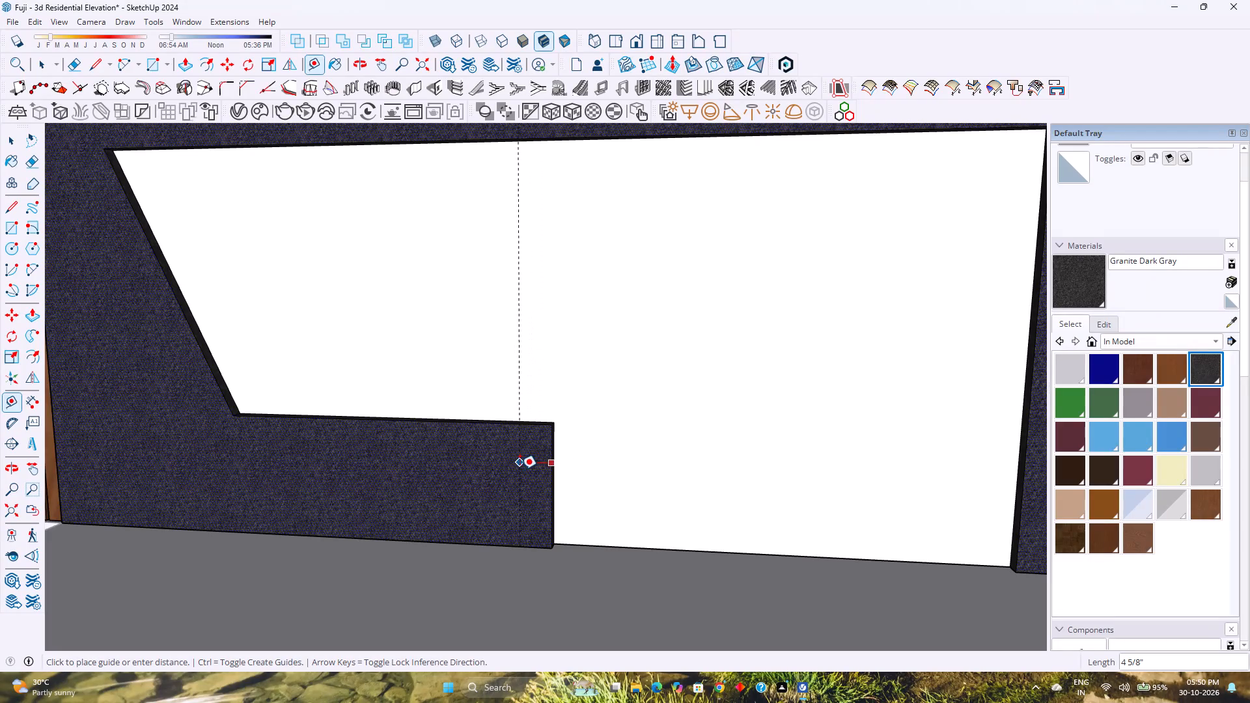
Place guides 4" in from the end edge and 4" below the top edge of the granite frame's low ledge.
key("3")
key("Return")
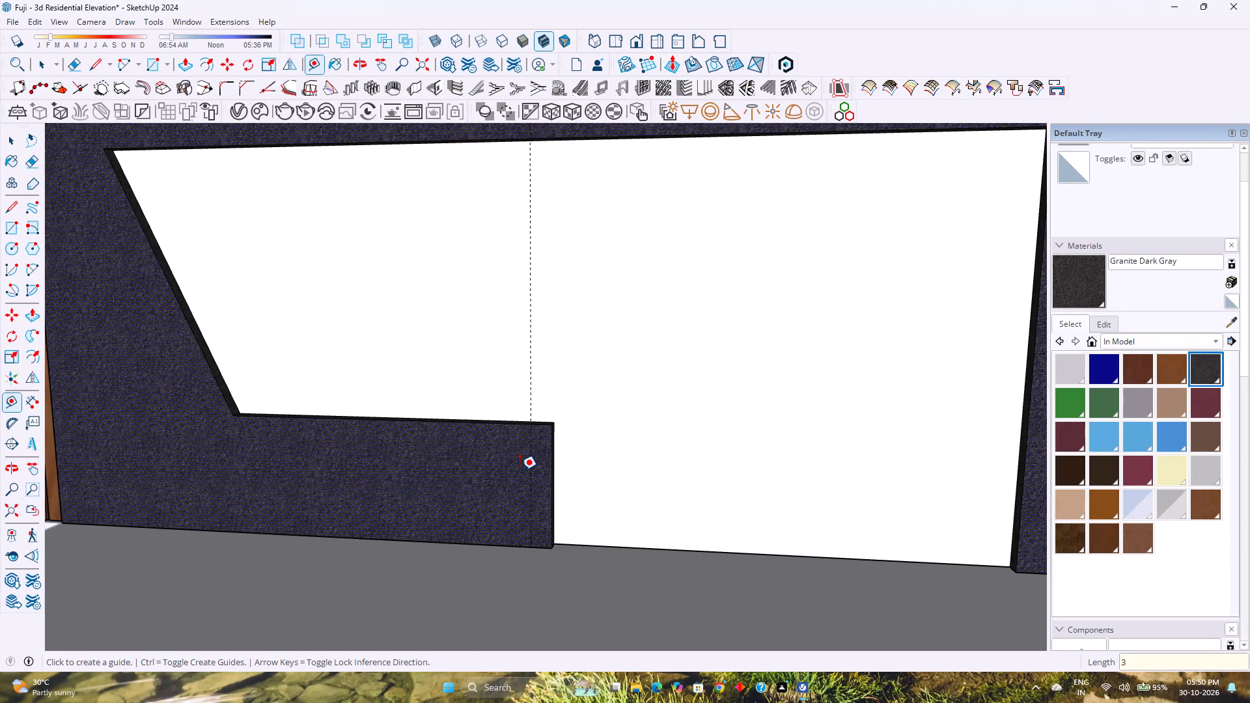
key("4")
key("Return")
left_click(465, 422)
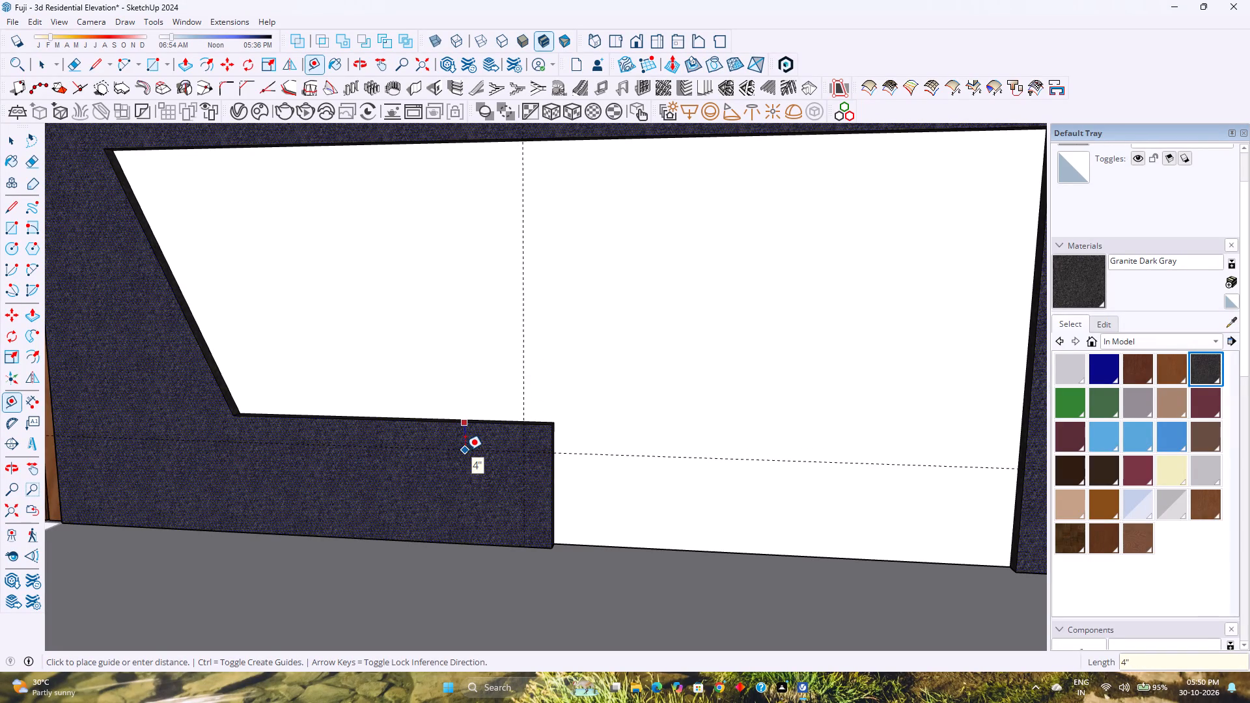
key("4")
key("Return")
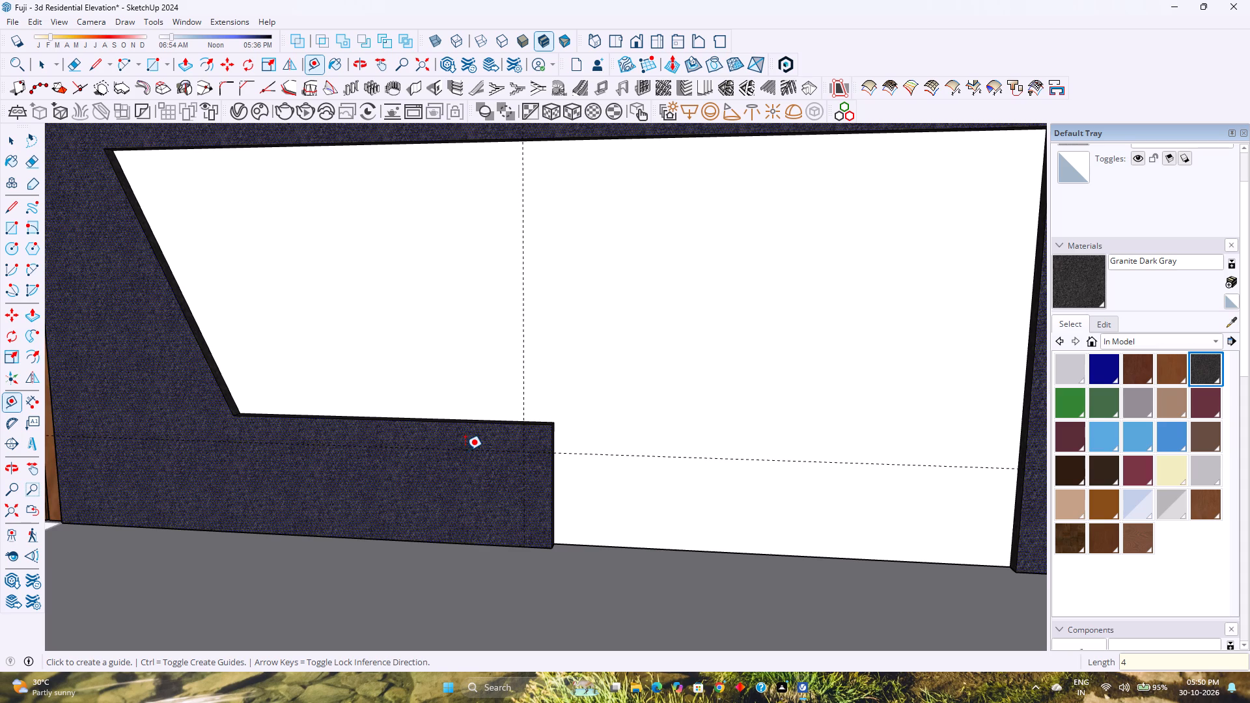
Draw a 4" radius arc between the guides across the low ledge's upper corner and set its segments to 60.
key("a")
scroll(490, 450, "up", 6)
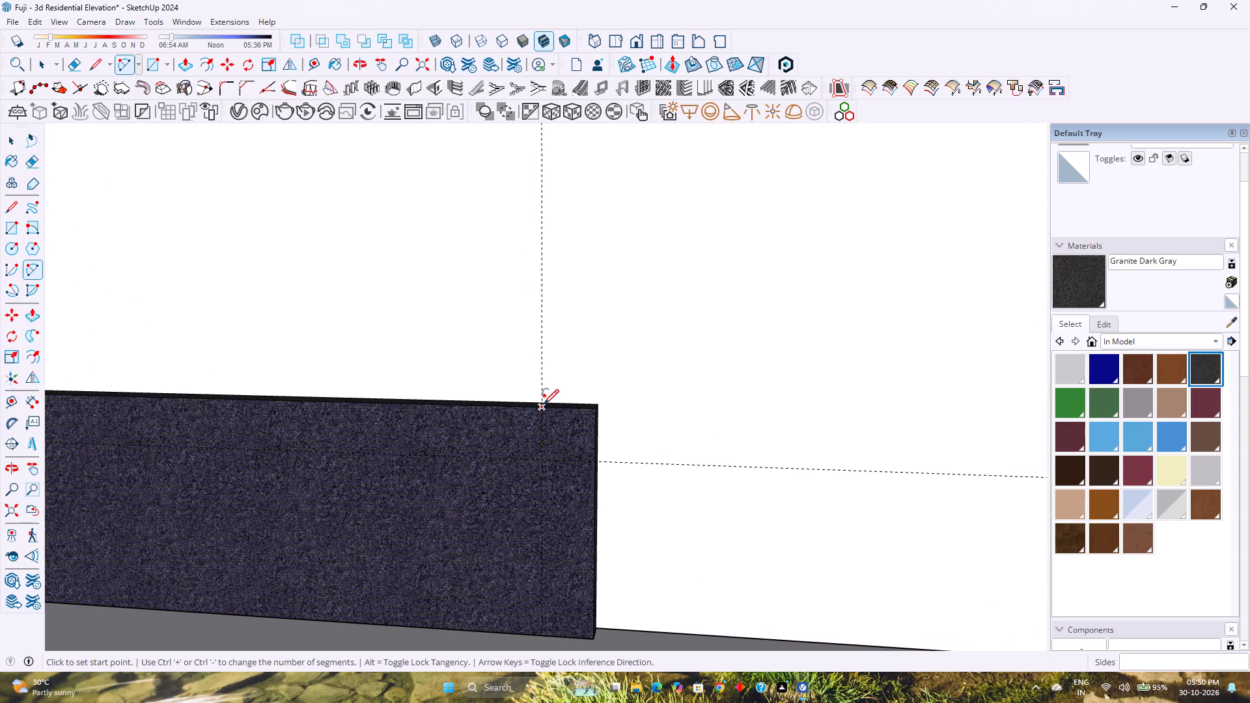
left_click(542, 407)
double_click(596, 457)
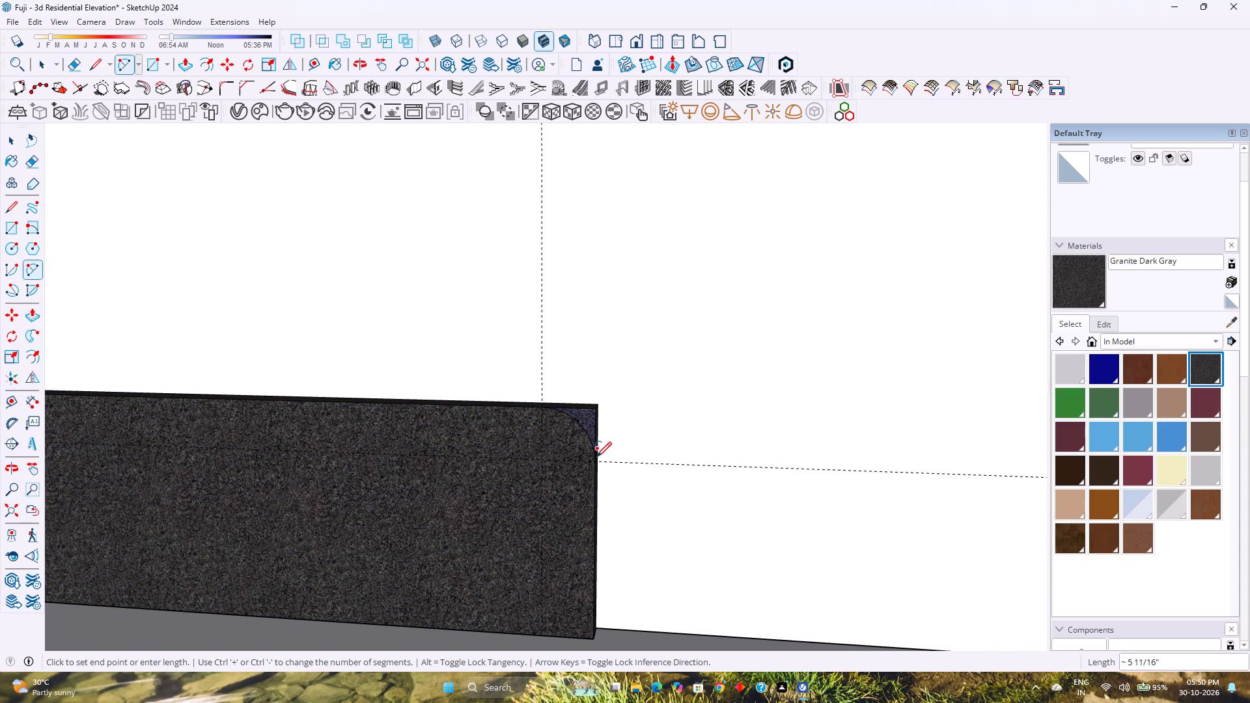
key("space")
left_click(585, 435)
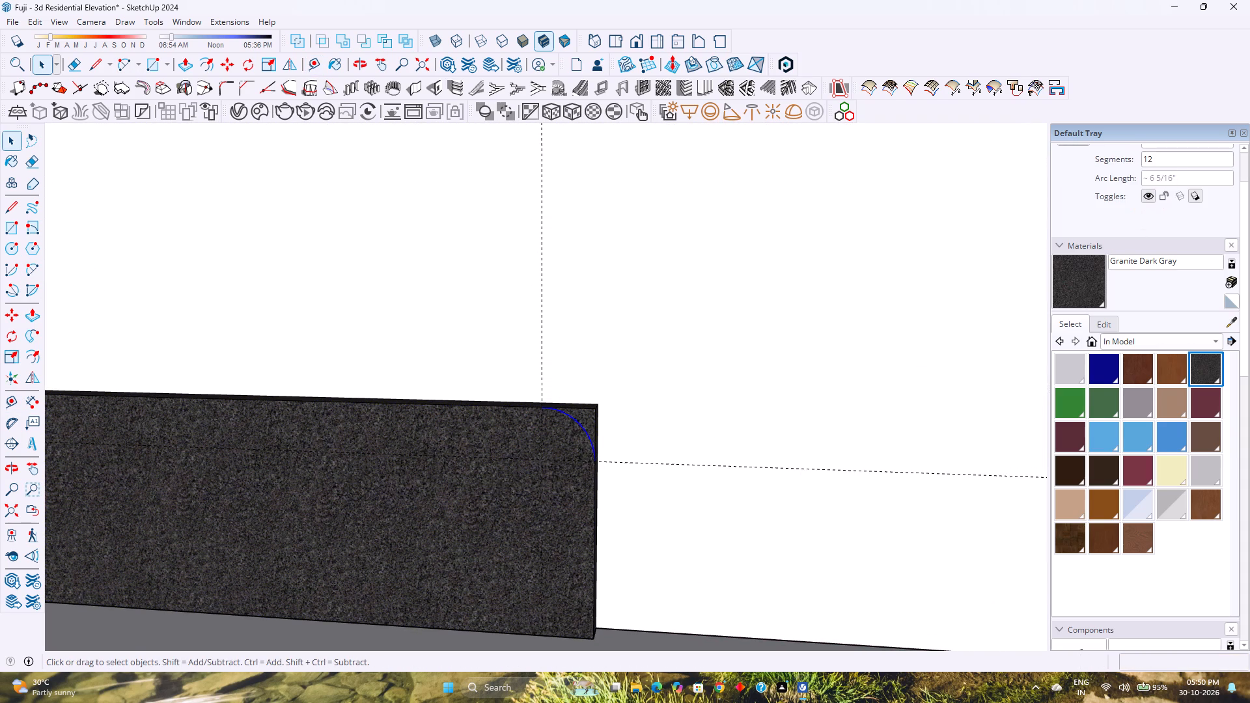
double_click(1163, 159)
scroll(1156, 162, "up", 3)
double_click(1172, 235)
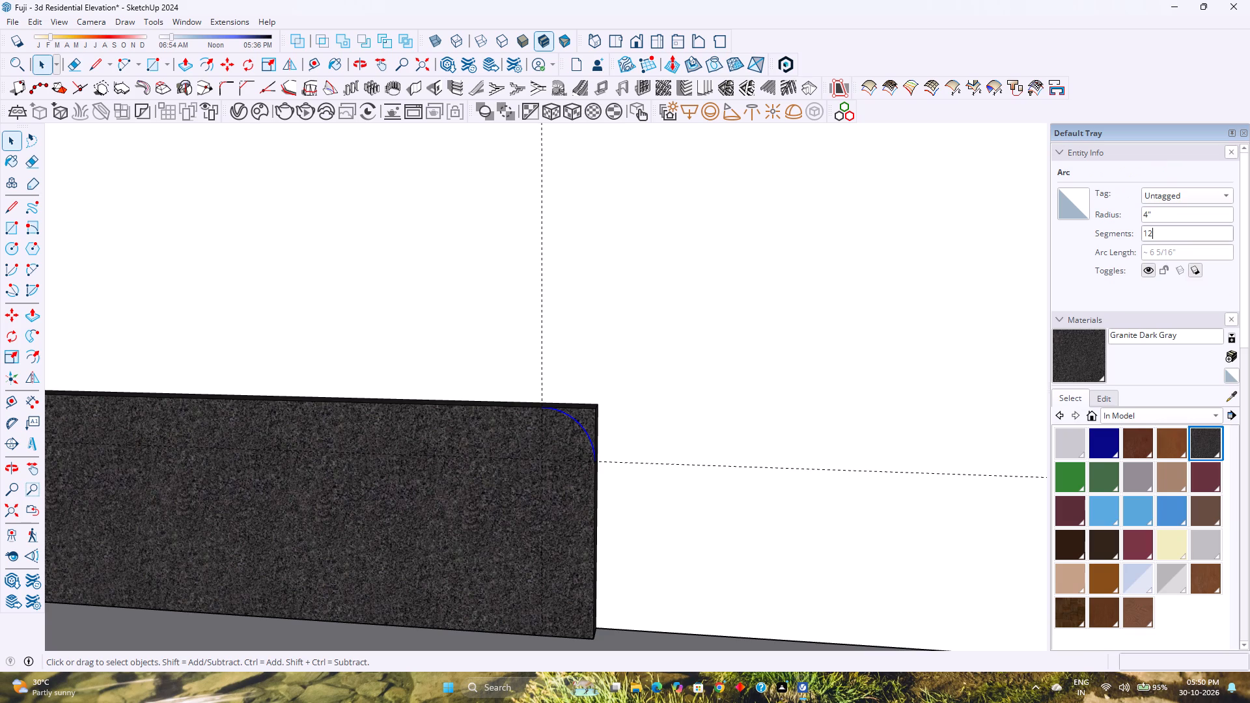
type("60")
key("Return")
Push the corner piece outside the arc back 2" to round off the ledge's upper corner.
key("p")
key("Escape")
left_click(590, 417)
scroll(592, 420, "up", 2)
middle_click_drag(592, 420, 483, 454)
key("p")
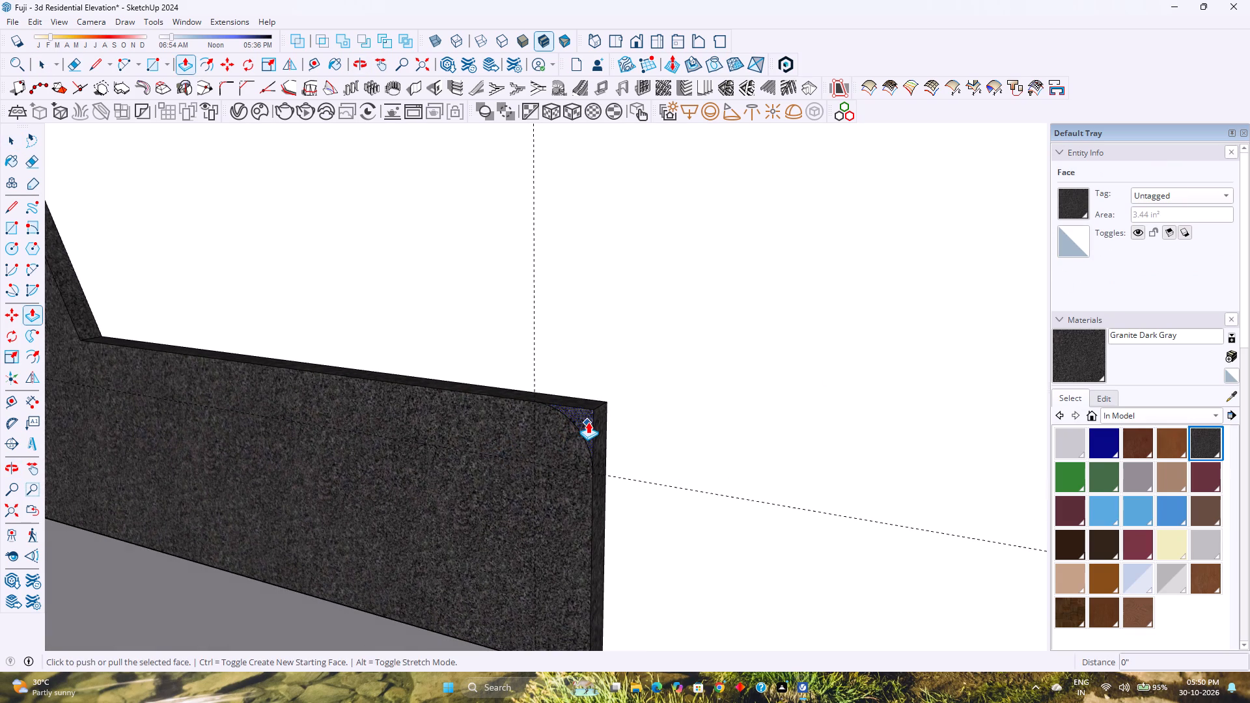
left_click(590, 419)
left_click(615, 398)
scroll(598, 423, "up", 2)
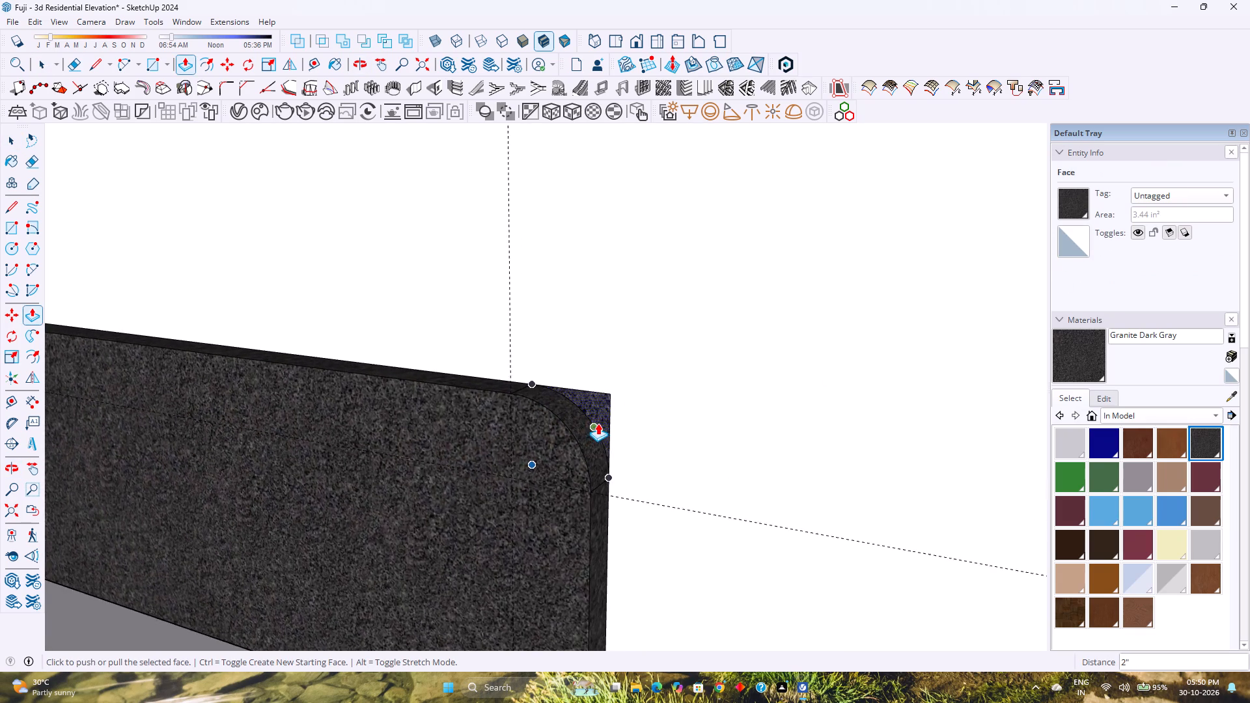
scroll(598, 423, "up", 4)
middle_click_drag(598, 423, 655, 406)
key("Escape")
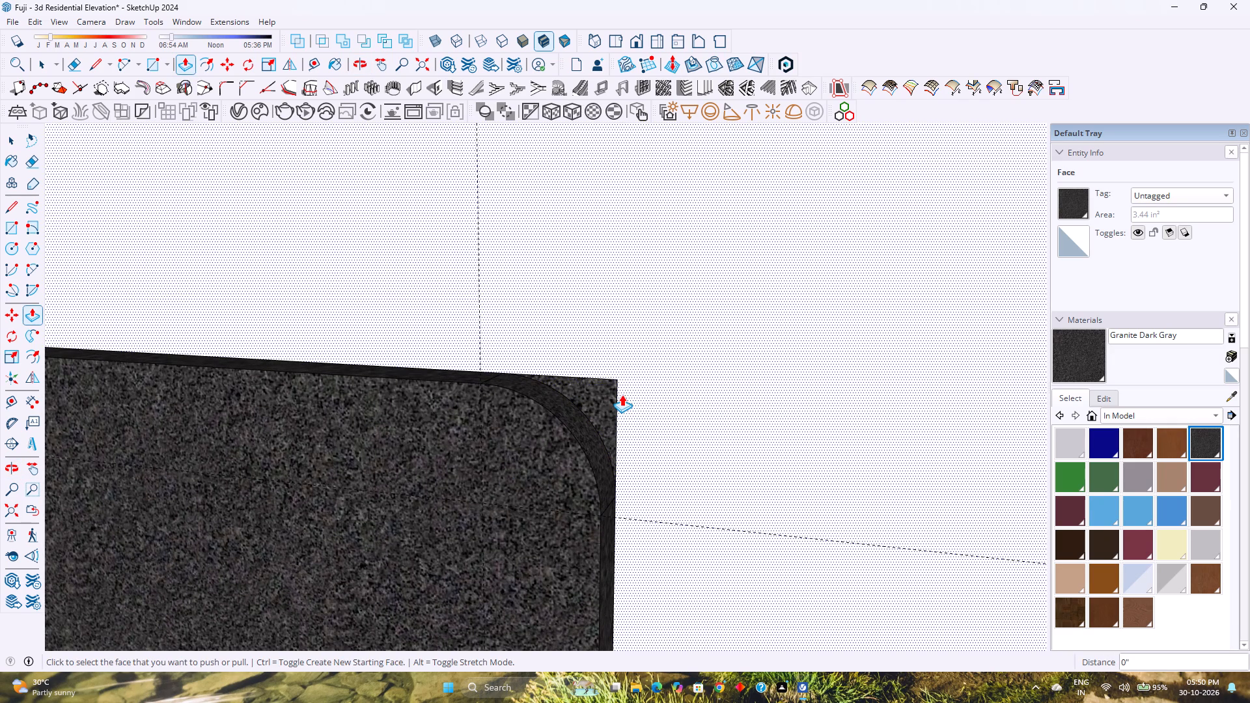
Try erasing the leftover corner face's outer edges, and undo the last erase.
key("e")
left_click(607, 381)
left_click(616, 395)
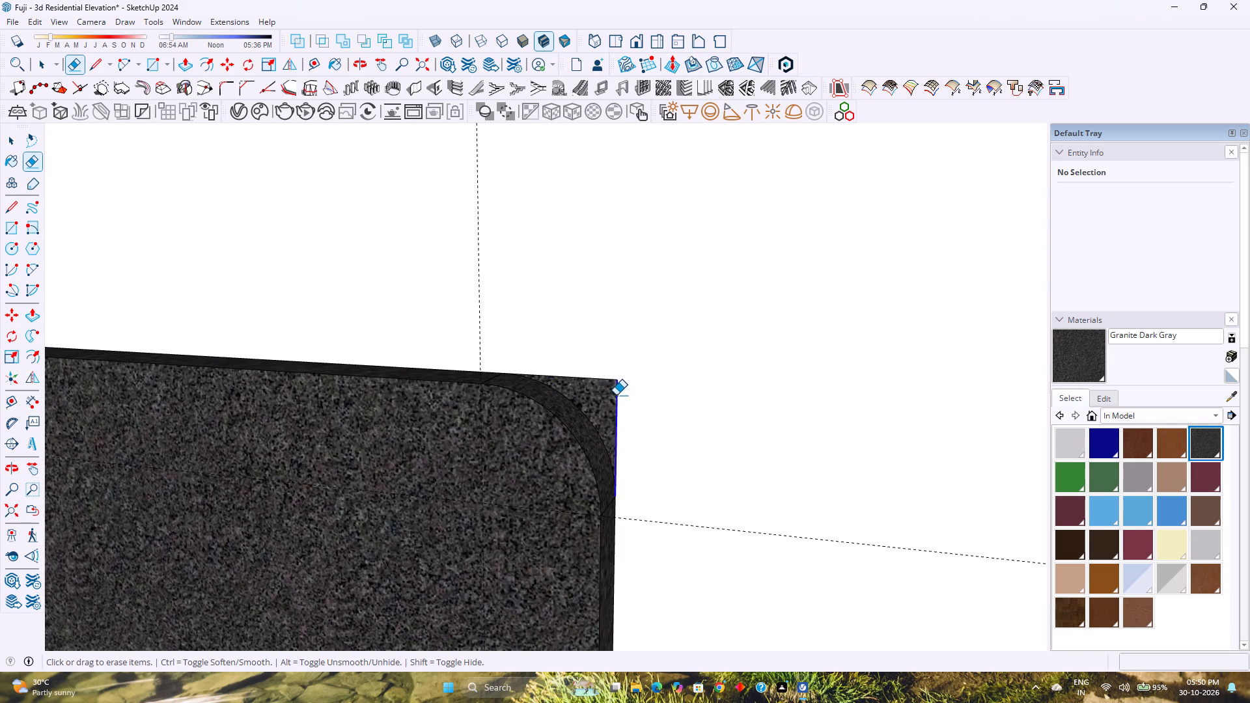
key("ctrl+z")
Replace the leftover corner face's granite with the default material.
key("space")
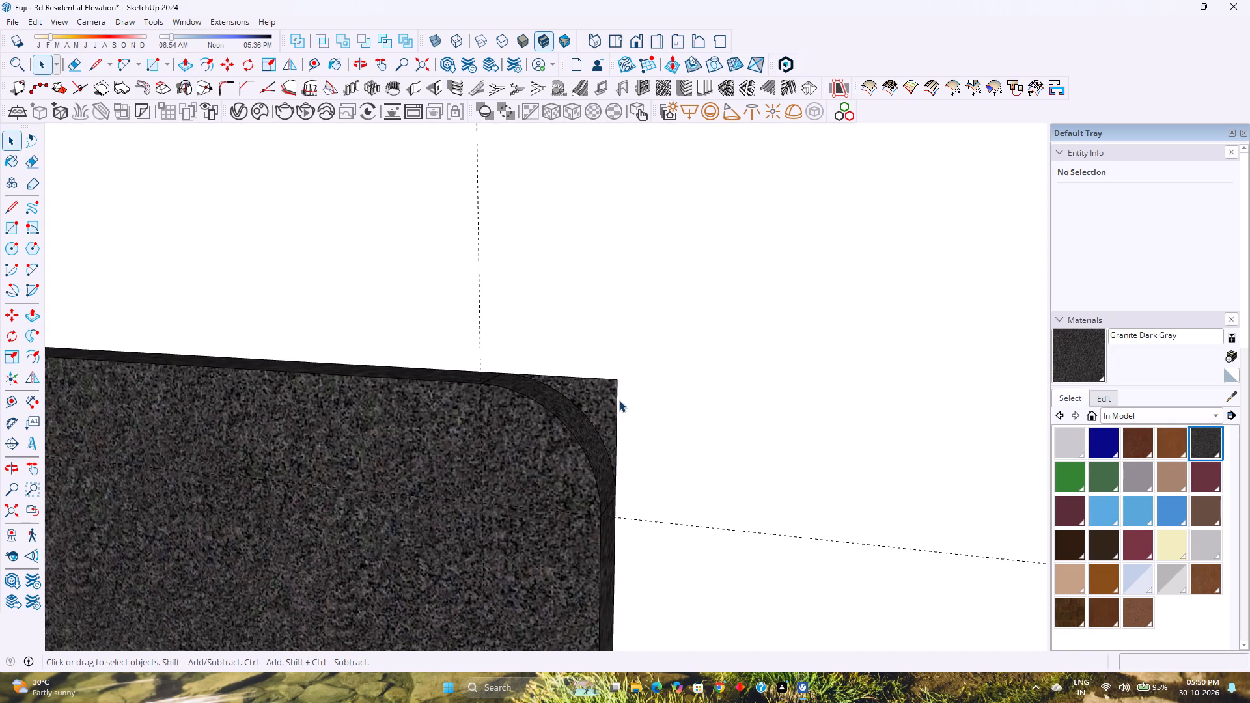
left_click(615, 404)
left_click(617, 403)
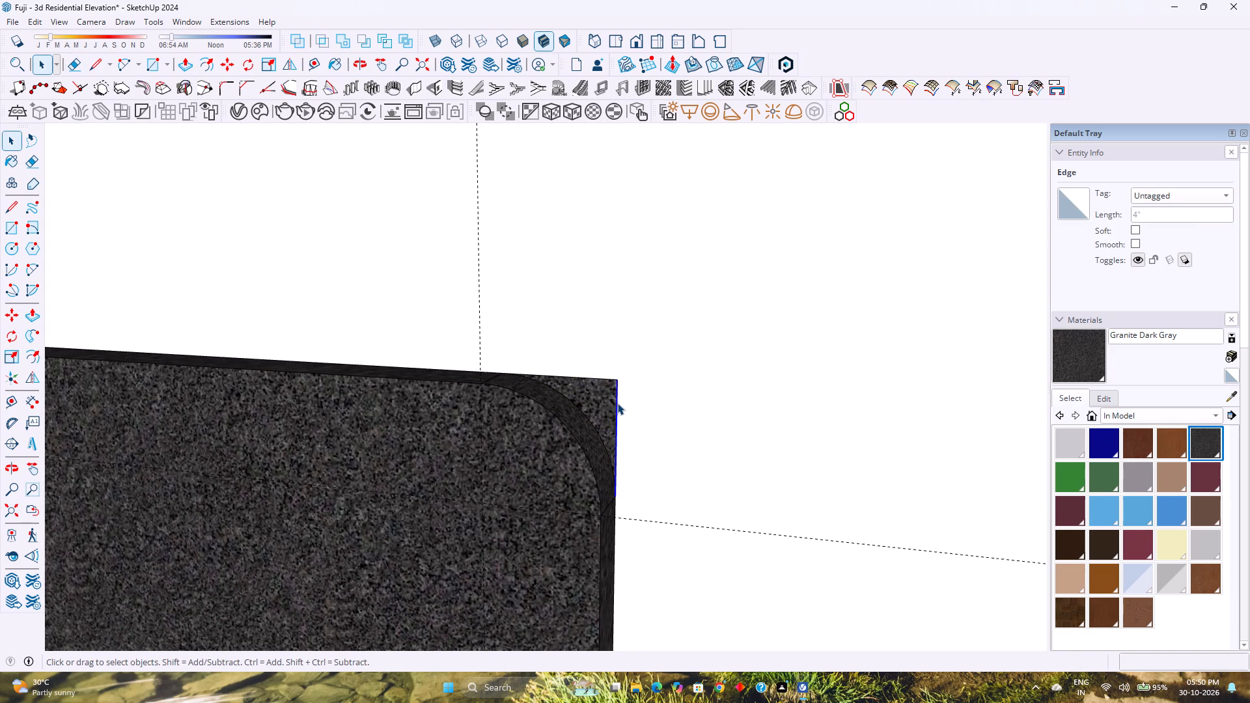
left_click(608, 408)
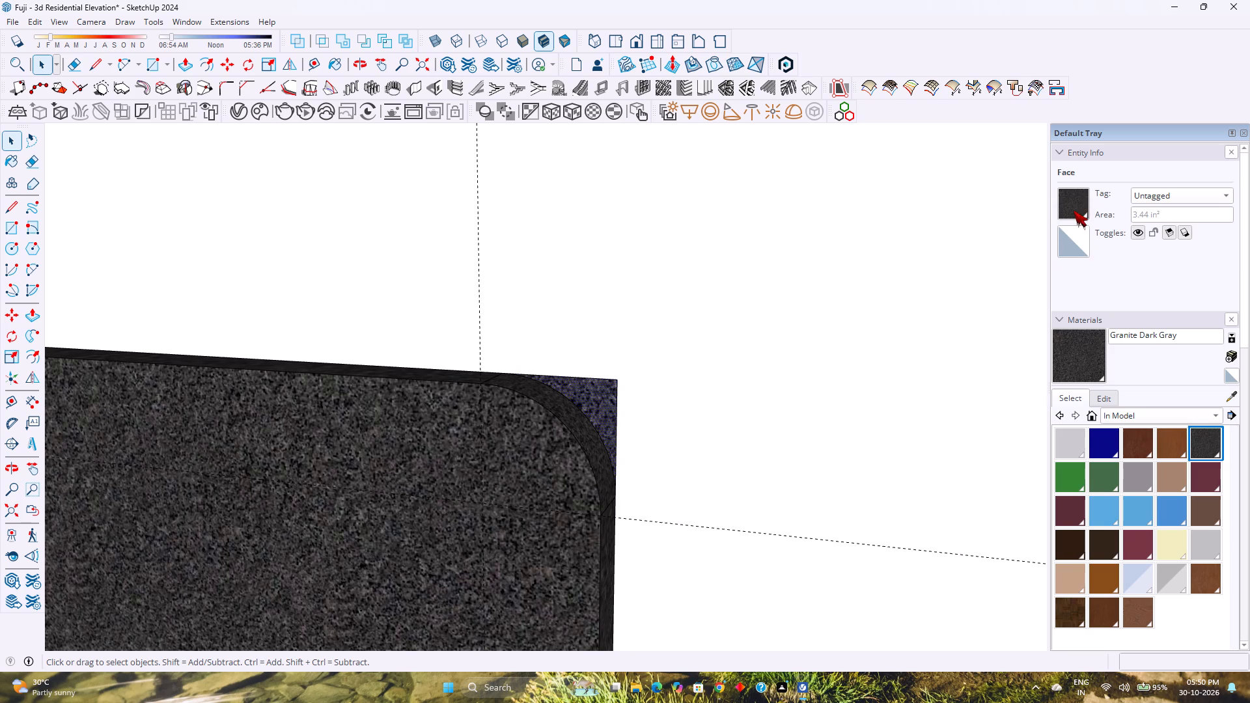
left_click(1074, 210)
left_click(566, 271)
left_click(668, 418)
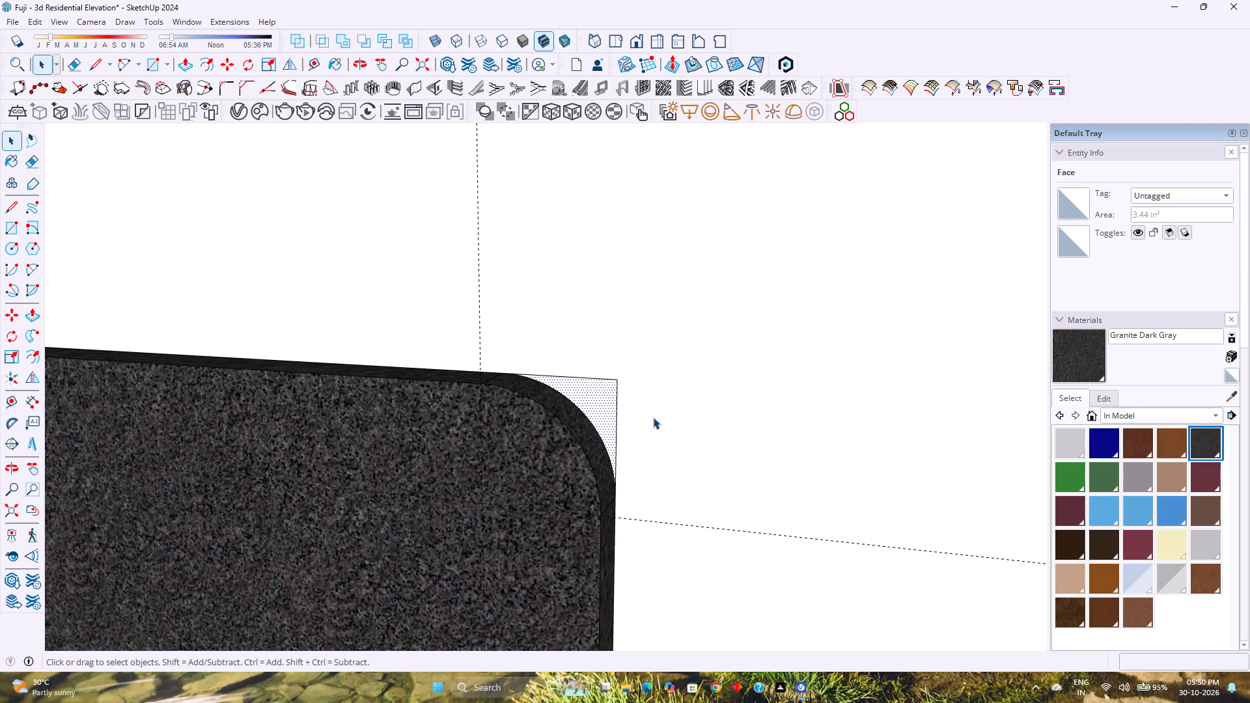
Erase the two outer edges of the leftover corner face beside the rounded ledge.
key("e")
left_click(603, 378)
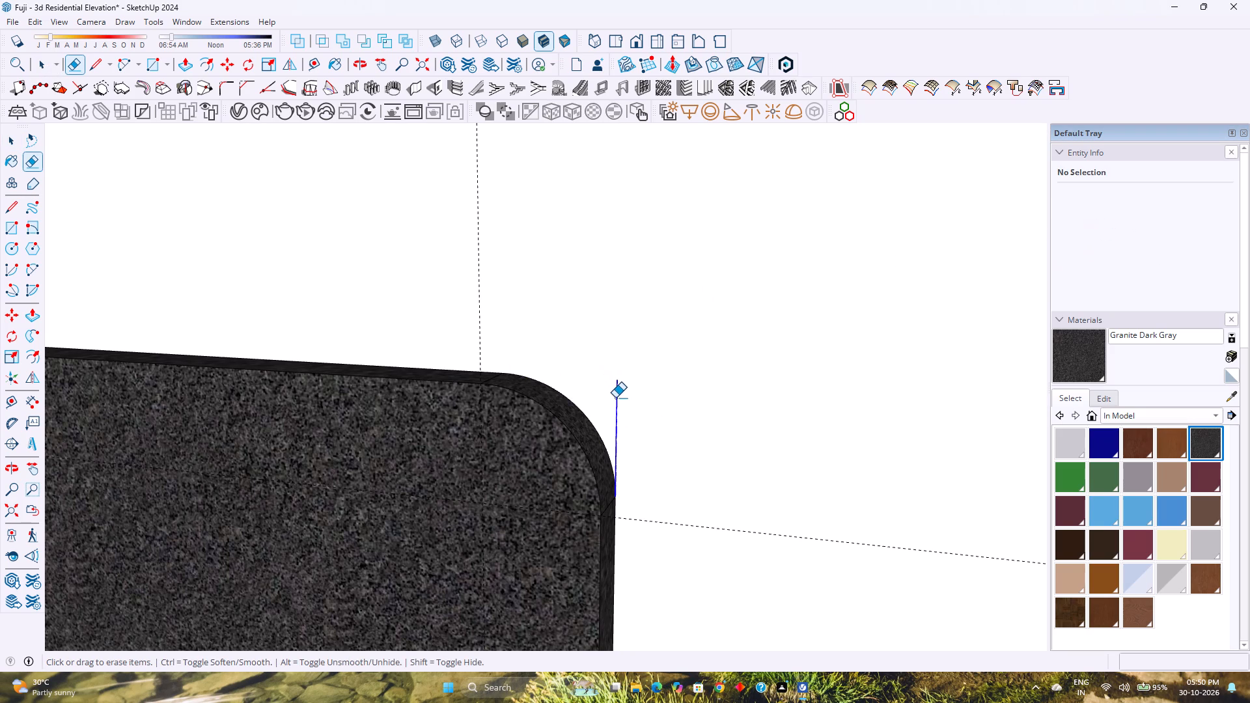
left_click(615, 398)
scroll(615, 391, "down", 5)
key("space")
Delete all guides from the model.
scroll(615, 389, "down", 11)
middle_click_drag(568, 391, 615, 484, "shift")
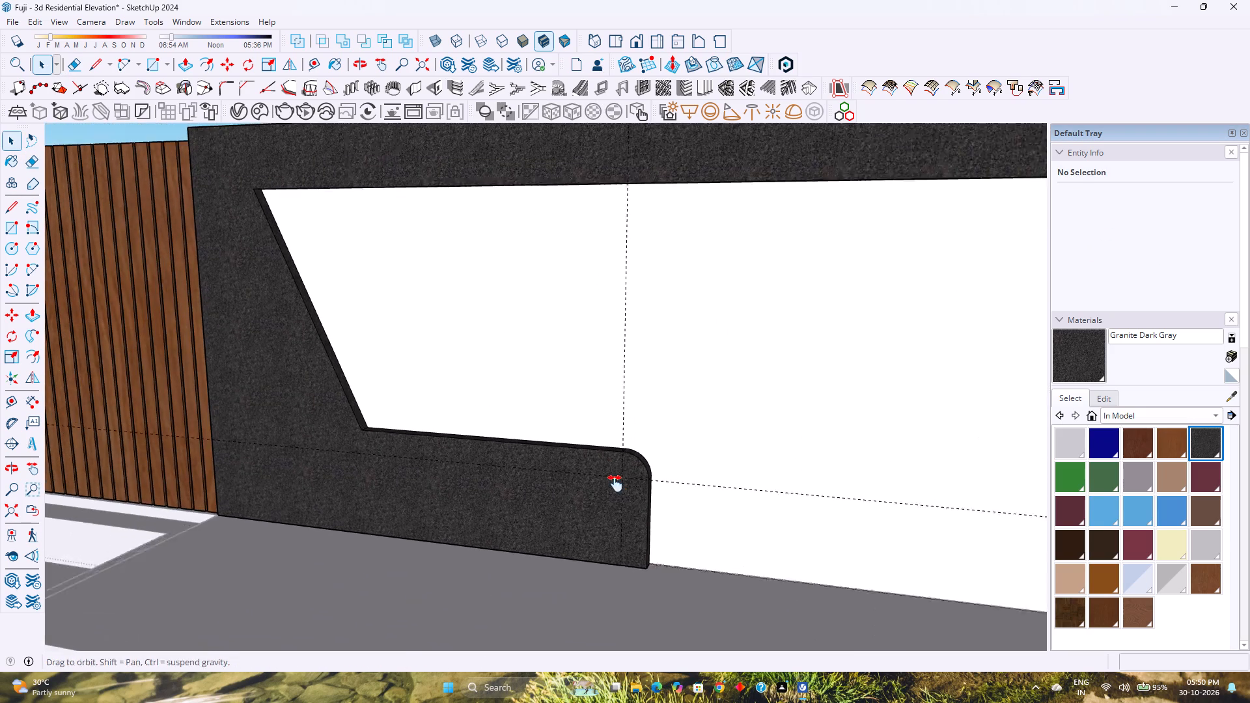
middle_click_drag(615, 484, 620, 499, "shift")
left_click(31, 18)
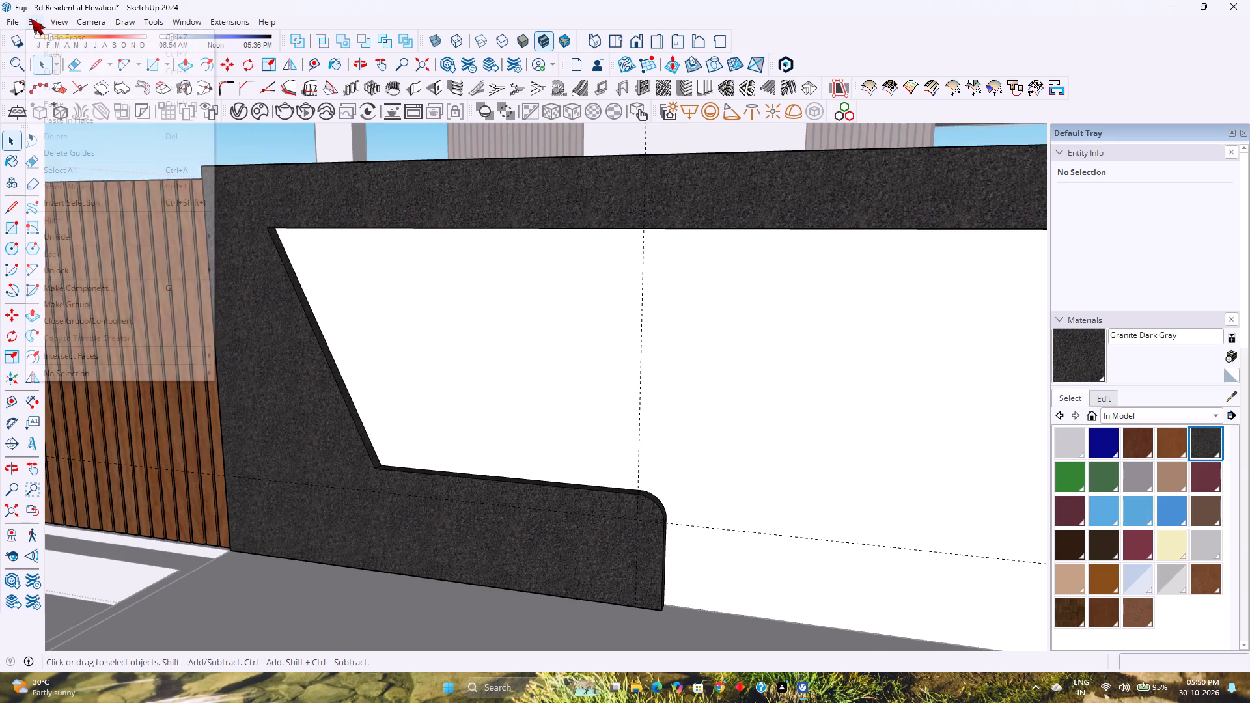
left_click(86, 153)
Save the model.
scroll(312, 404, "down", 4)
middle_click_drag(385, 426, 324, 447, "shift")
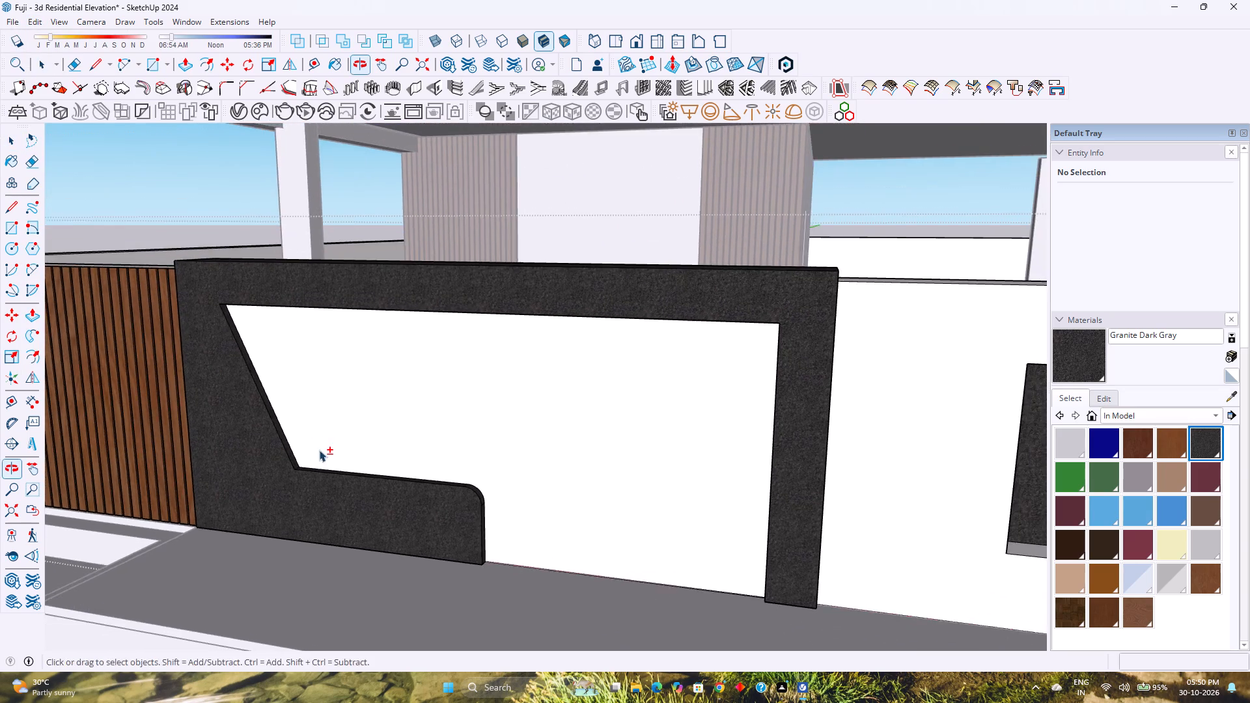
middle_click_drag(315, 472, 465, 497)
scroll(464, 475, "down", 3)
middle_click_drag(404, 500, 548, 482, "shift")
middle_click_drag(572, 488, 525, 484)
middle_click(525, 484)
key("ctrl+s")
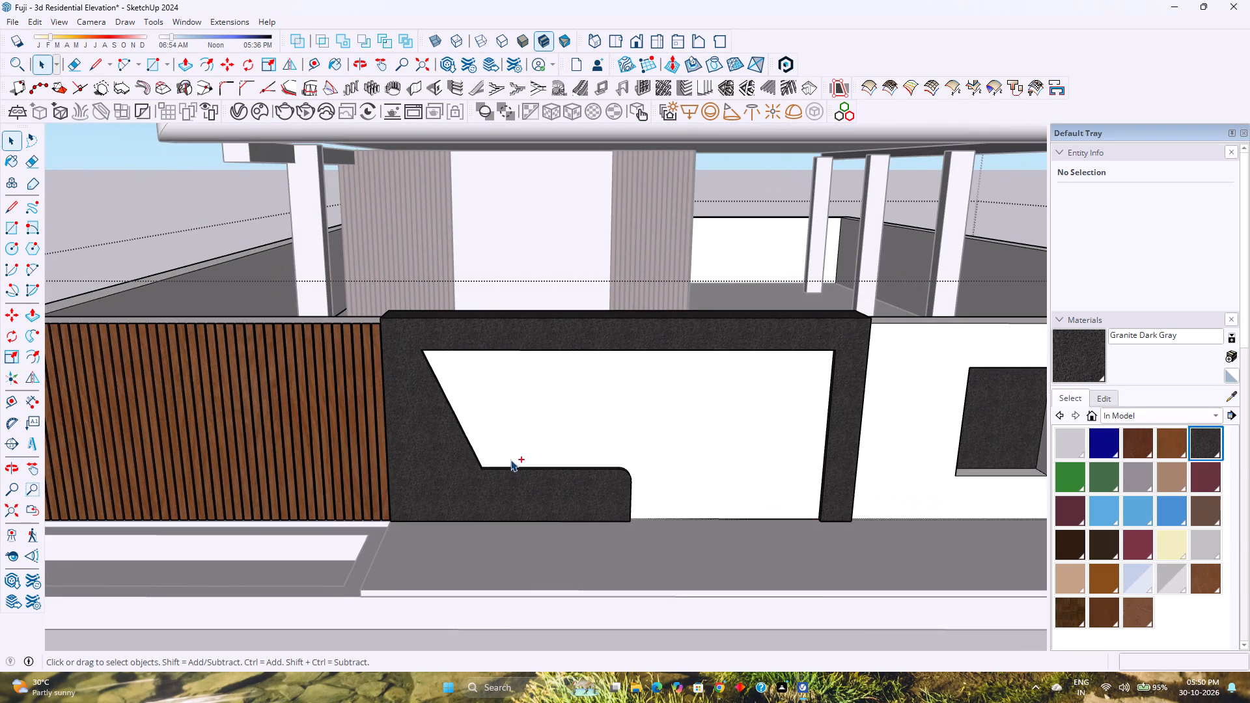
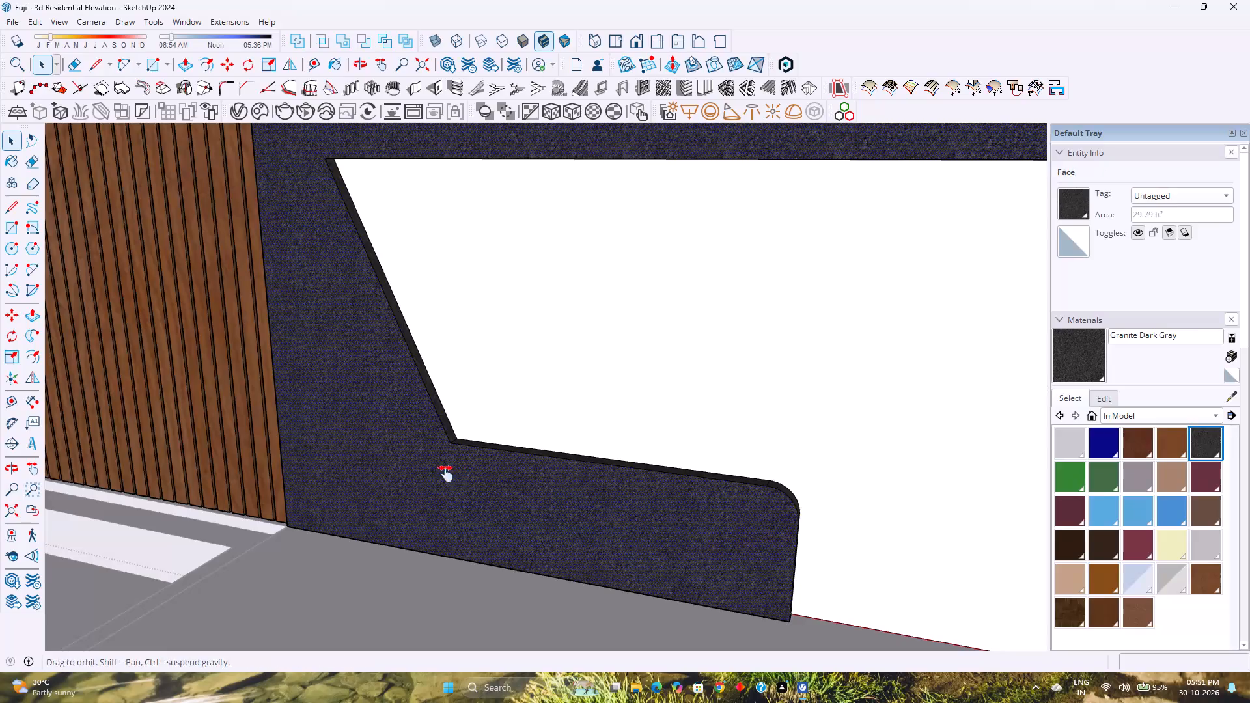
Place a vertical guide 3'6" from the end edge of the rounded low ledge, measured toward the slanted frame edge.
middle_click_drag(446, 474, 387, 493, "shift")
middle_click(368, 500, "shift")
scroll(365, 501, "up", 1, "shift")
middle_click_drag(372, 502, 488, 493)
middle_click(488, 493)
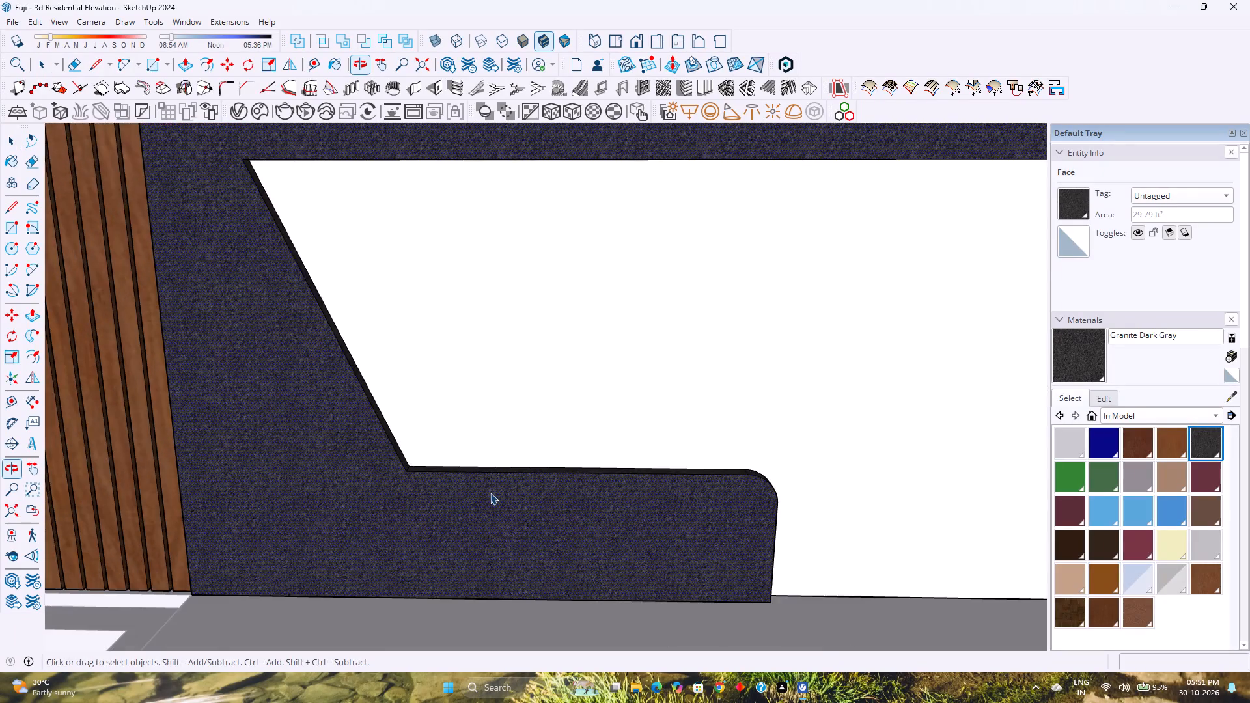
scroll(491, 488, "down", 4)
middle_click_drag(488, 484, 508, 514, "shift")
middle_click(508, 514, "shift")
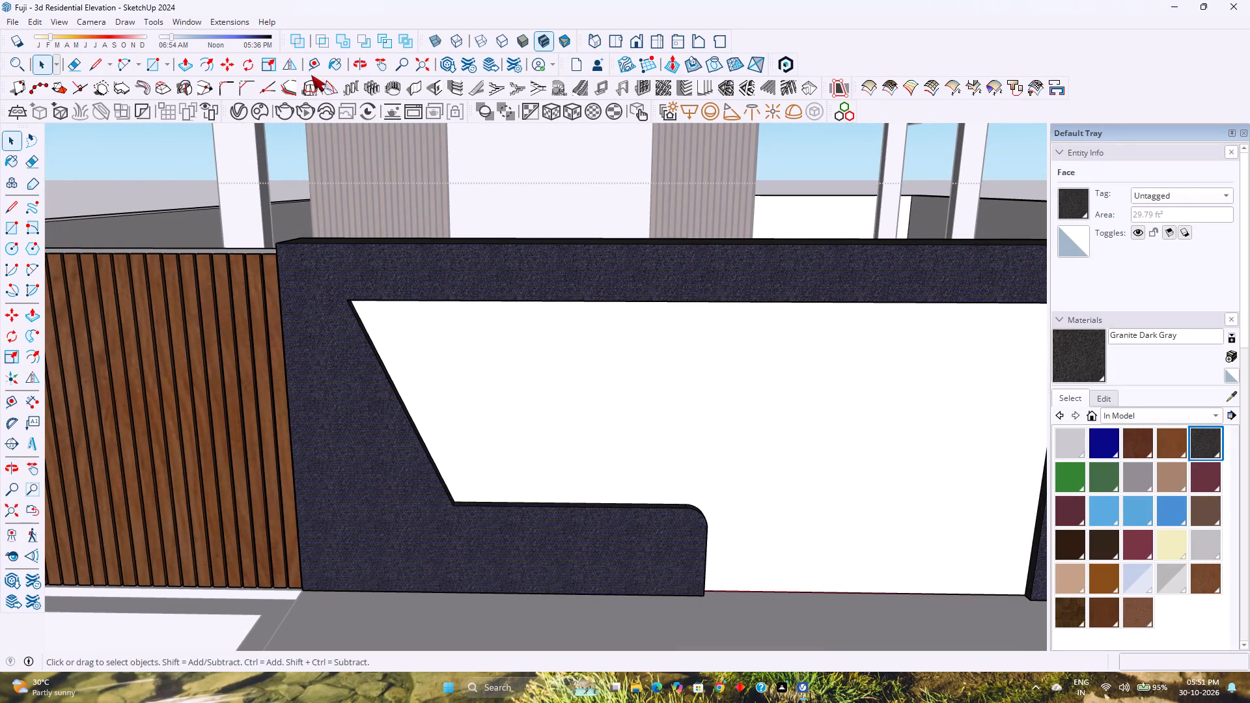
left_click(314, 68)
left_click(705, 566)
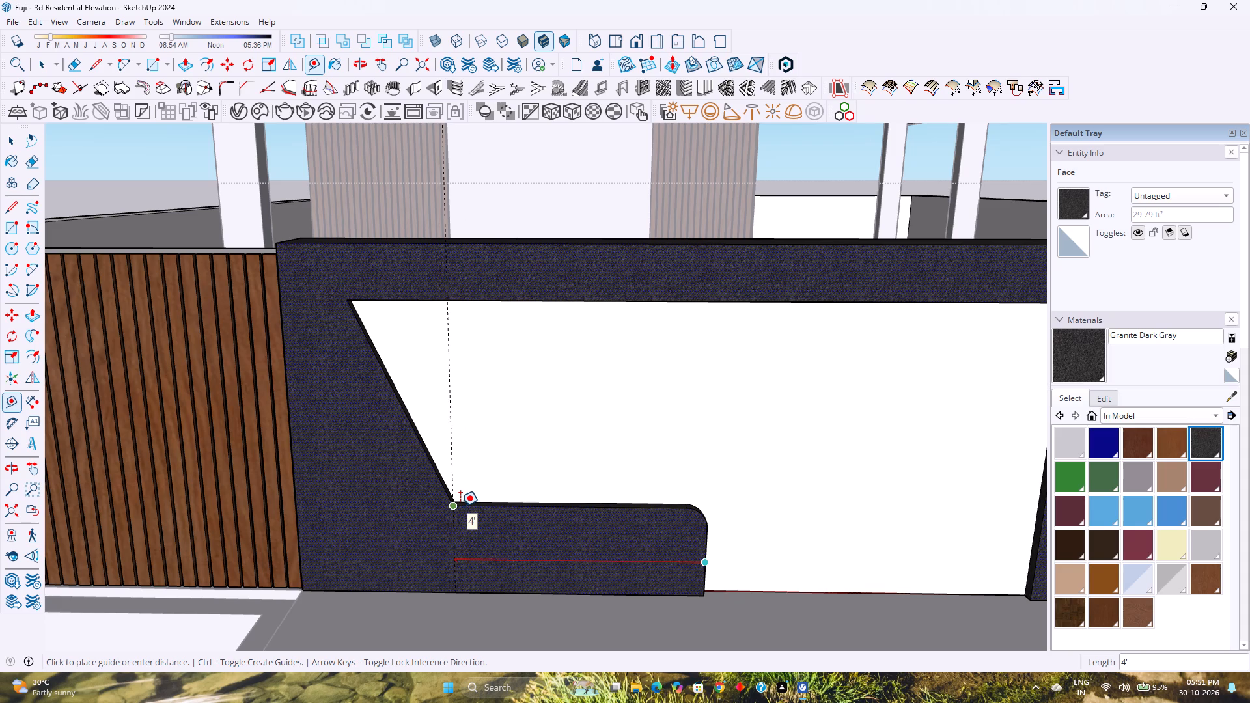
type("3'")
key("9")
key("BackSpace")
type("6\"")
key("Return")
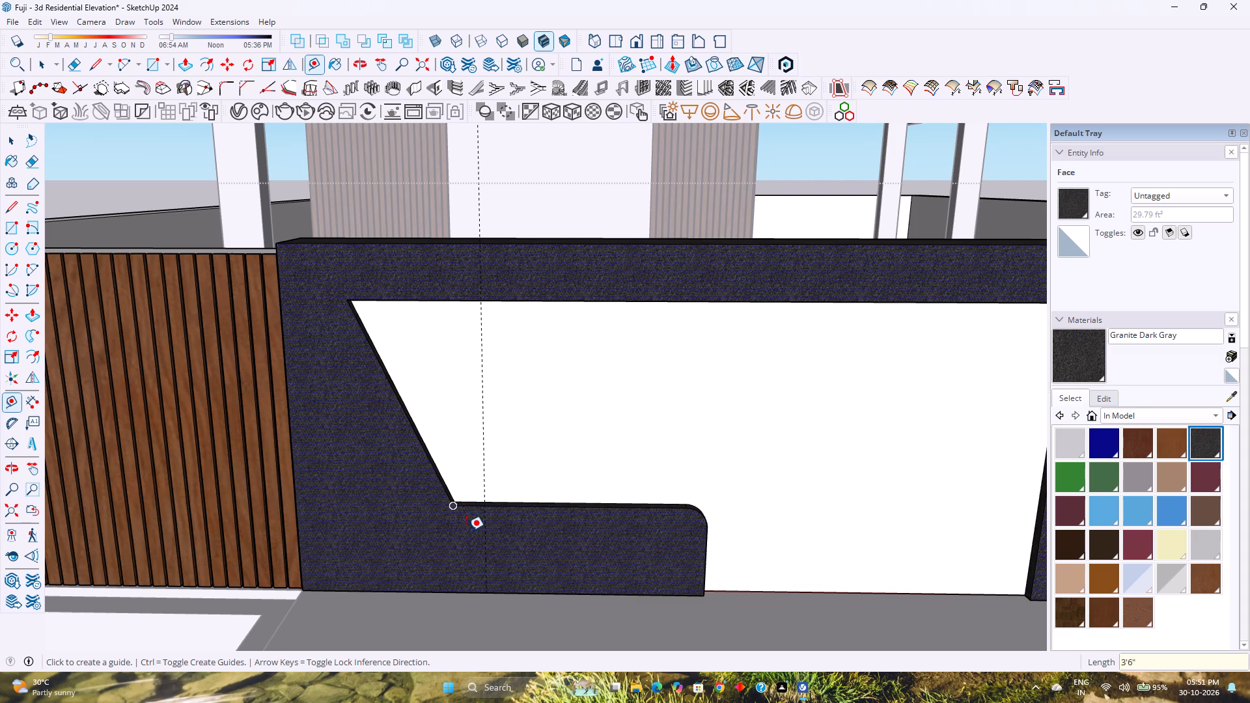
Place a second vertical guide 1' from the 3'6" guide, toward the wood louvres.
left_click(487, 525)
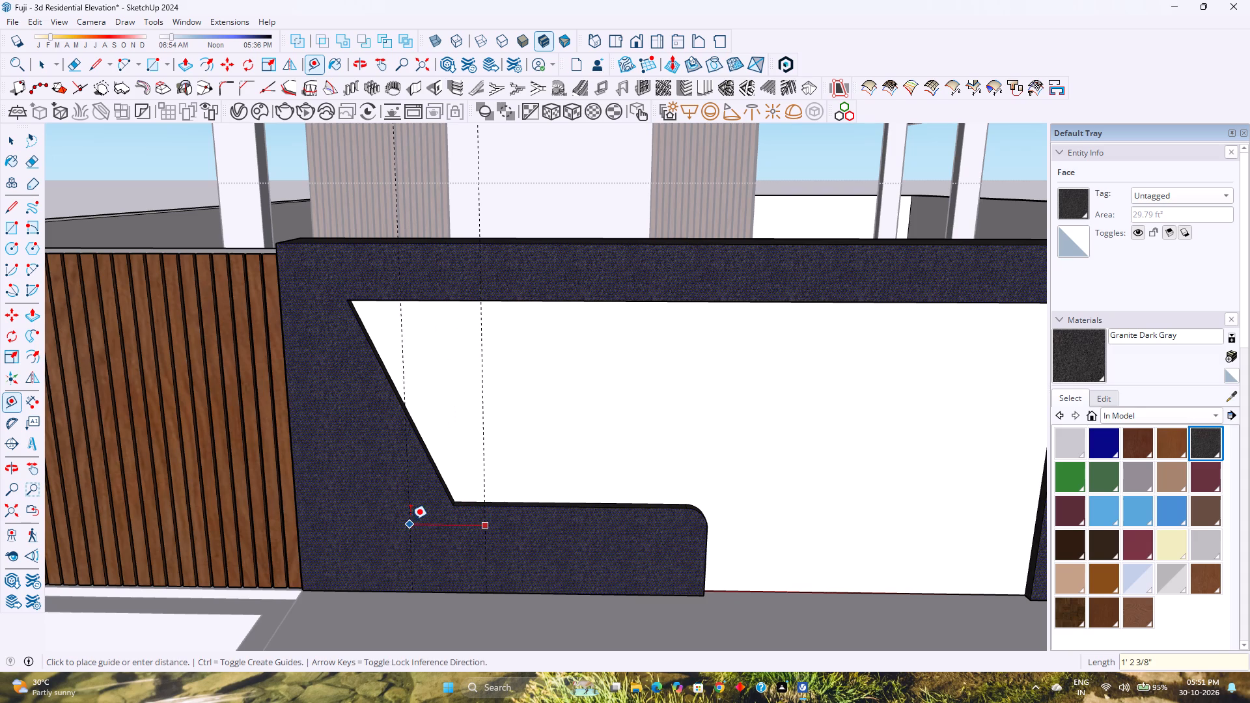
key("1")
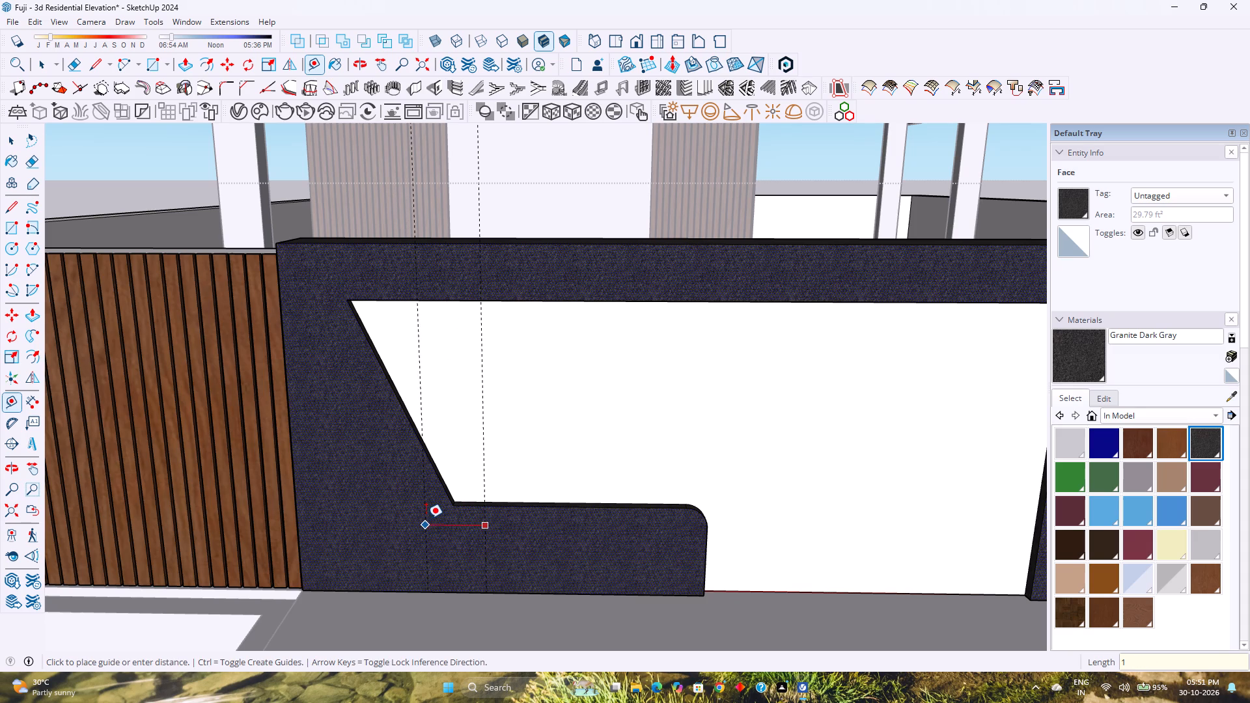
key("apostrophe")
key("Return")
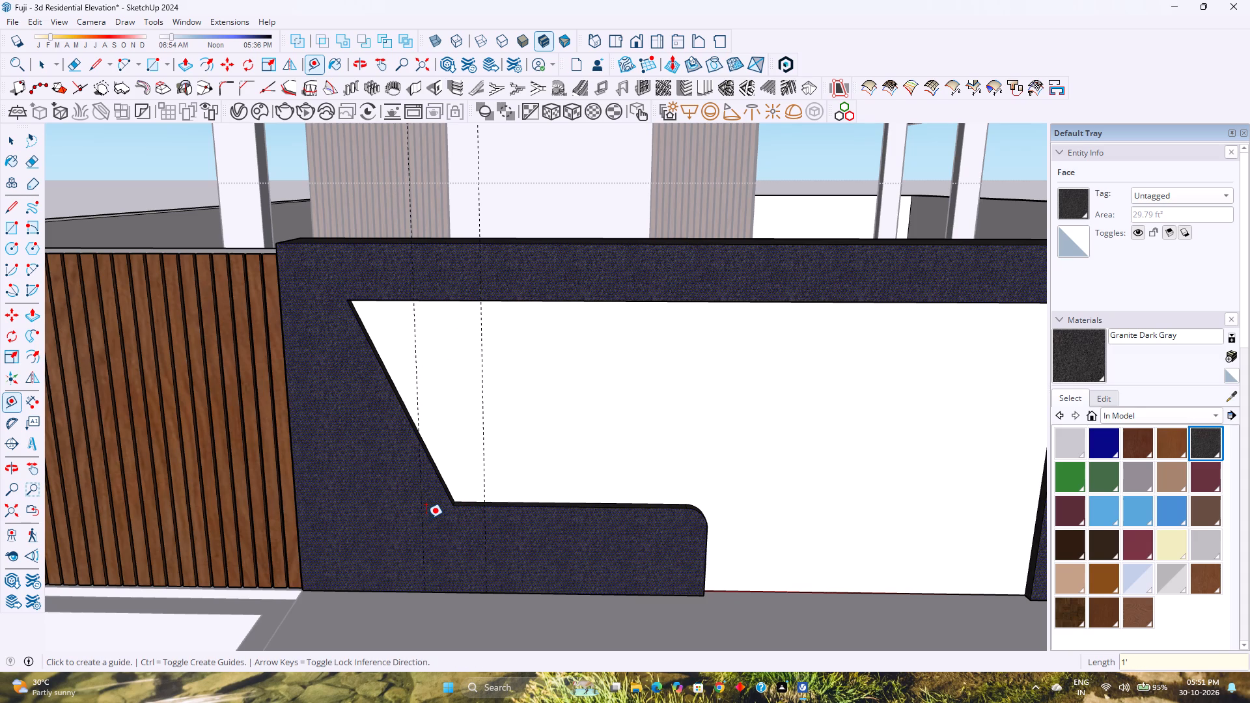
Place a horizontal guide 6" above the top edge of the low ledge.
left_click(470, 508)
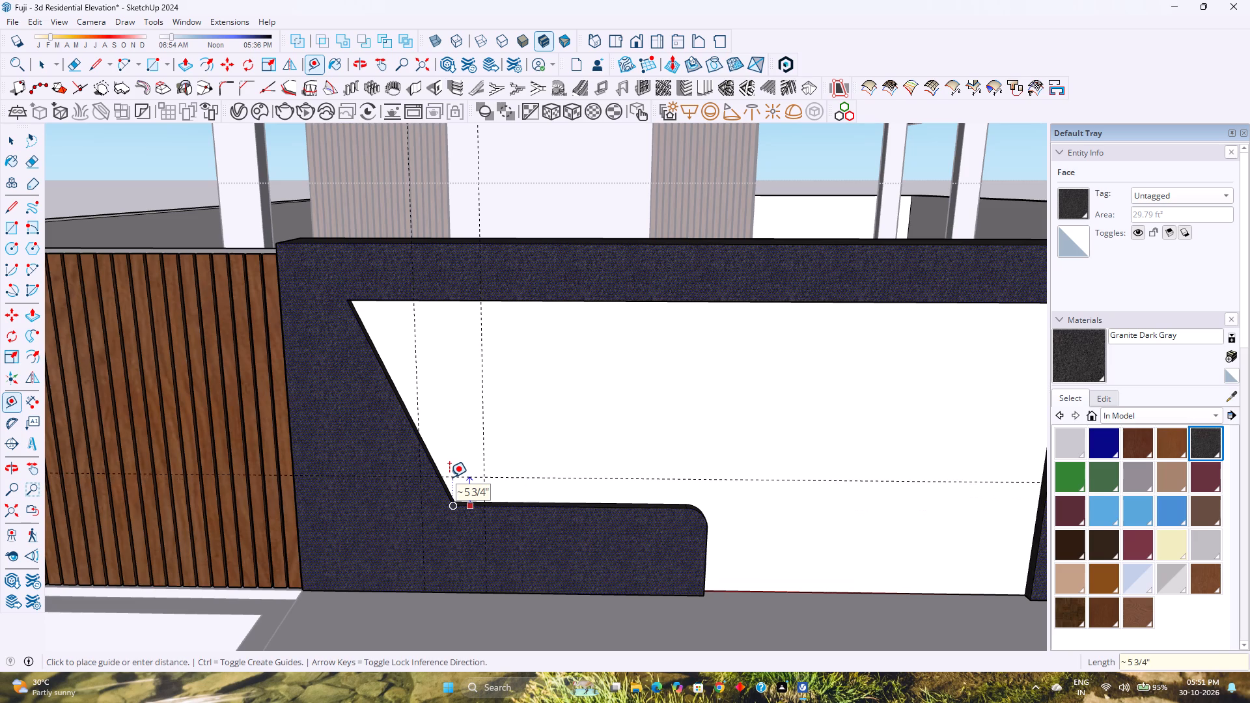
key("6")
key("Return")
Draw a two-point arc of about 10 3/8" radius across the frame's inner corner, from the slanted edge's guide crossing to the ledge's.
scroll(449, 477, "up", 6)
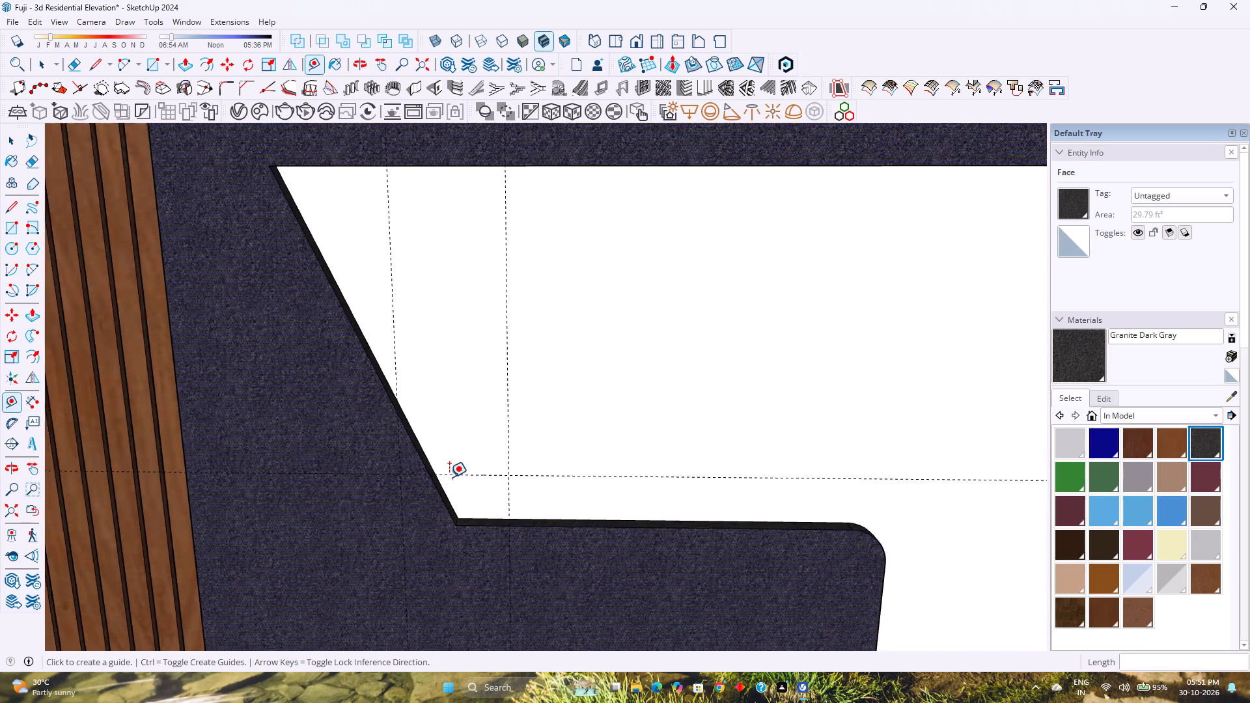
scroll(449, 477, "up", 1)
scroll(449, 477, "down", 2)
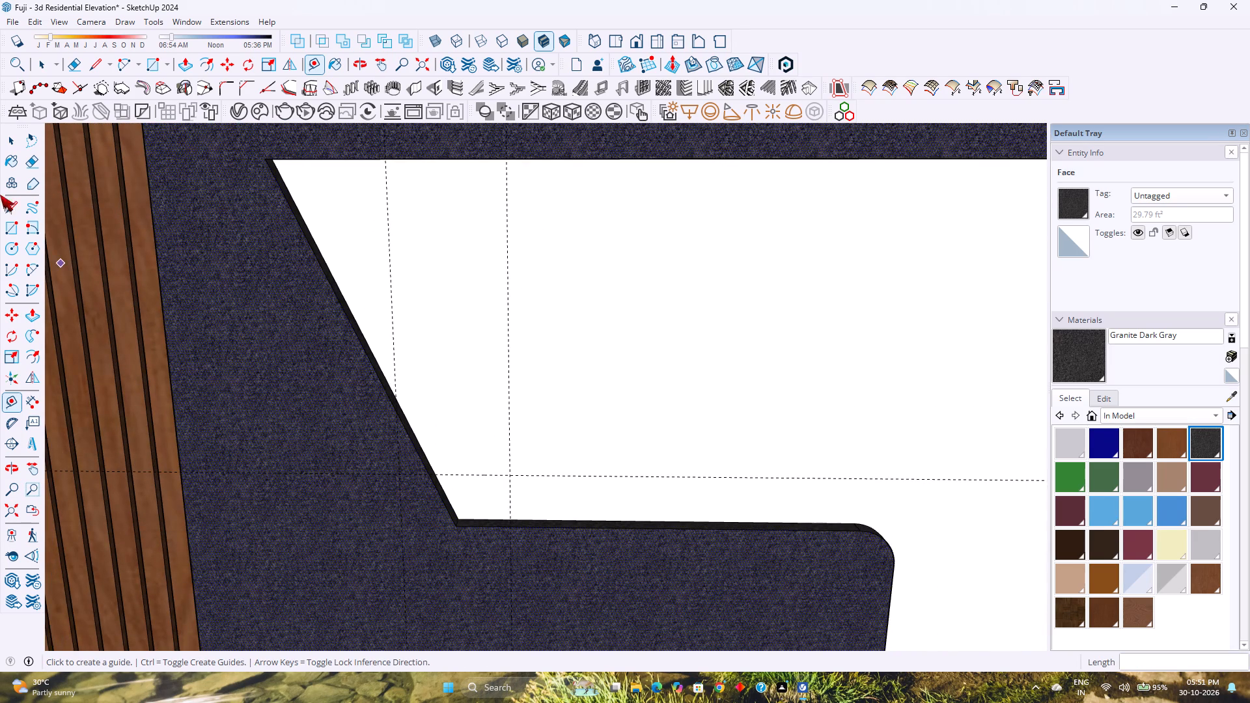
middle_click_drag(440, 504, 412, 429)
middle_click(416, 425)
middle_click_drag(423, 532, 508, 455)
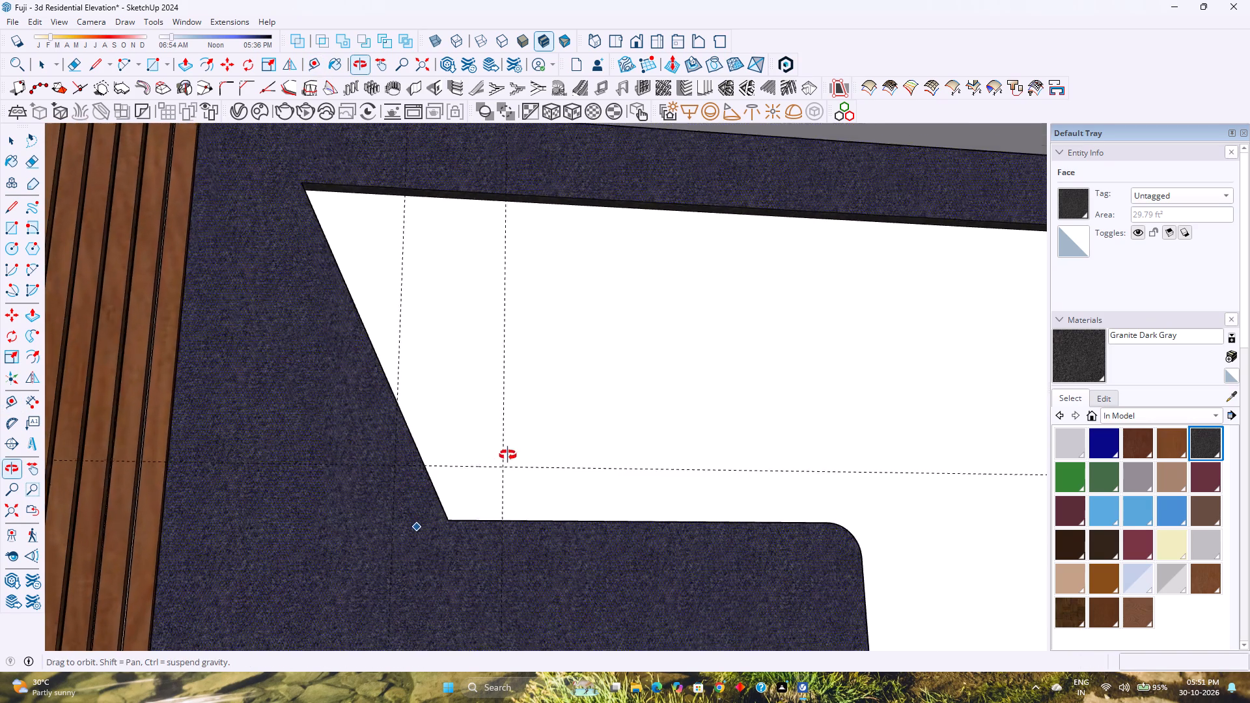
middle_click_drag(508, 455, 512, 454)
middle_click(512, 454)
middle_click(513, 454)
scroll(486, 471, "up", 4)
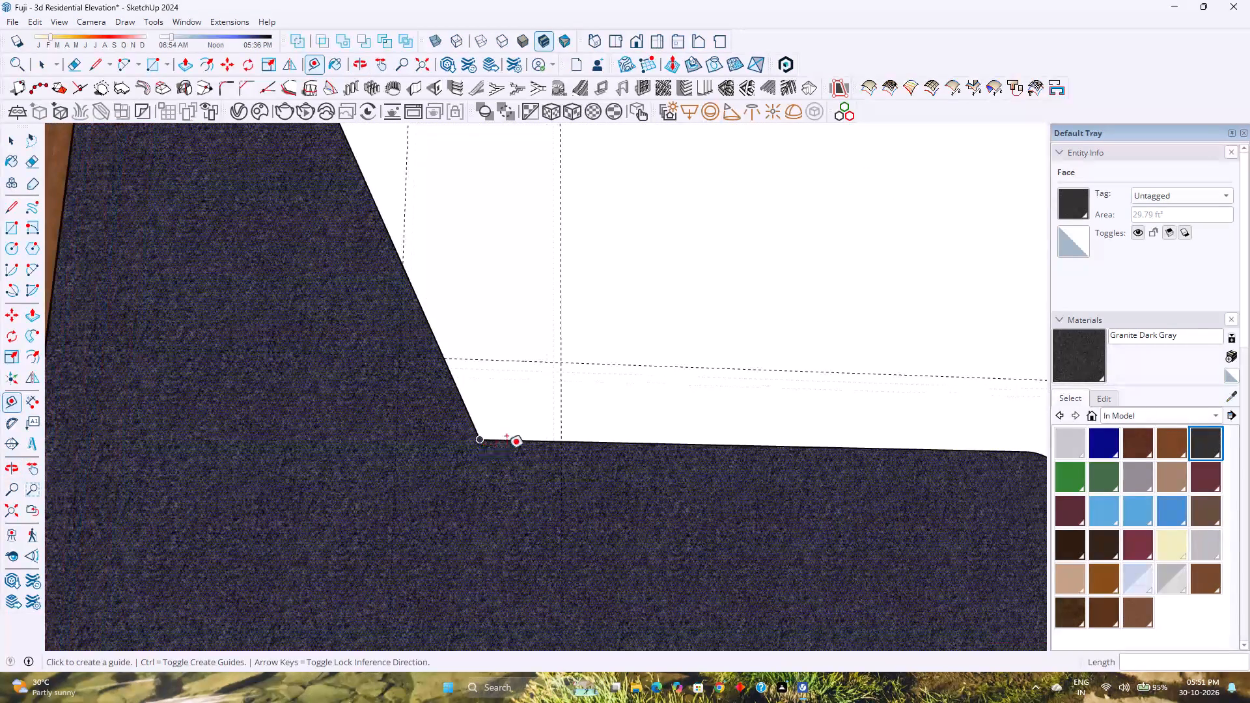
scroll(491, 451, "up", 2)
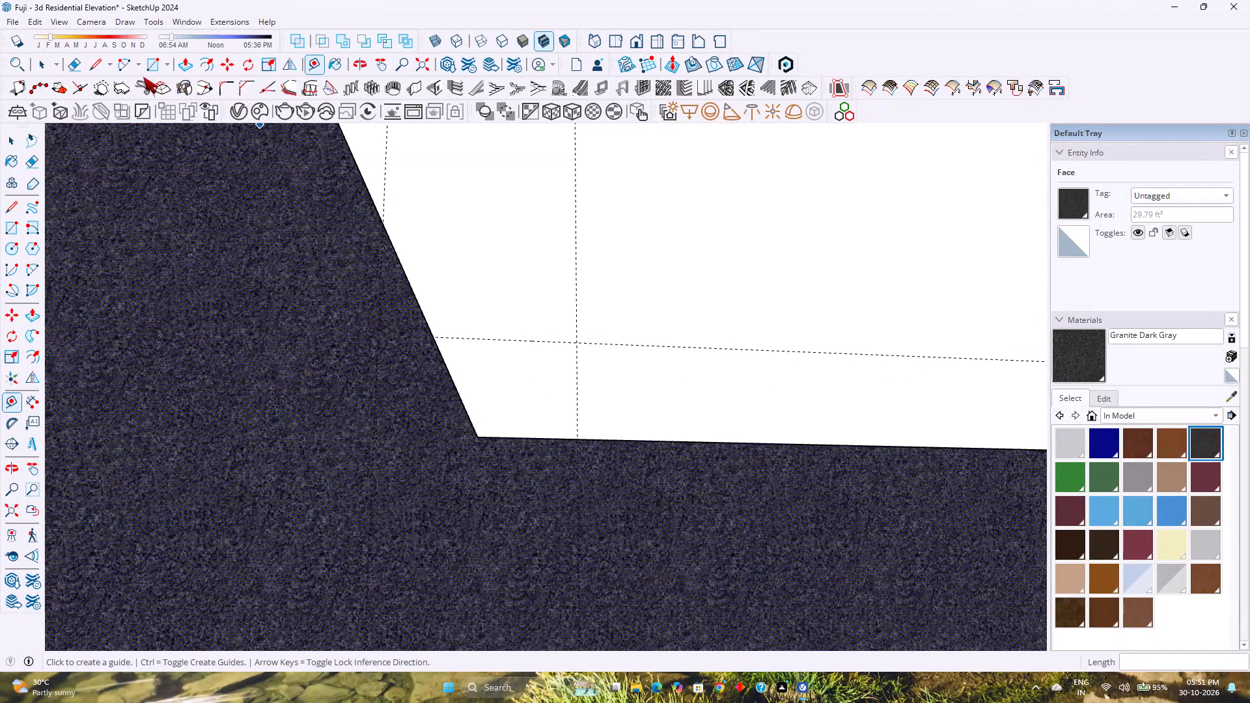
left_click(120, 64)
left_click(432, 338)
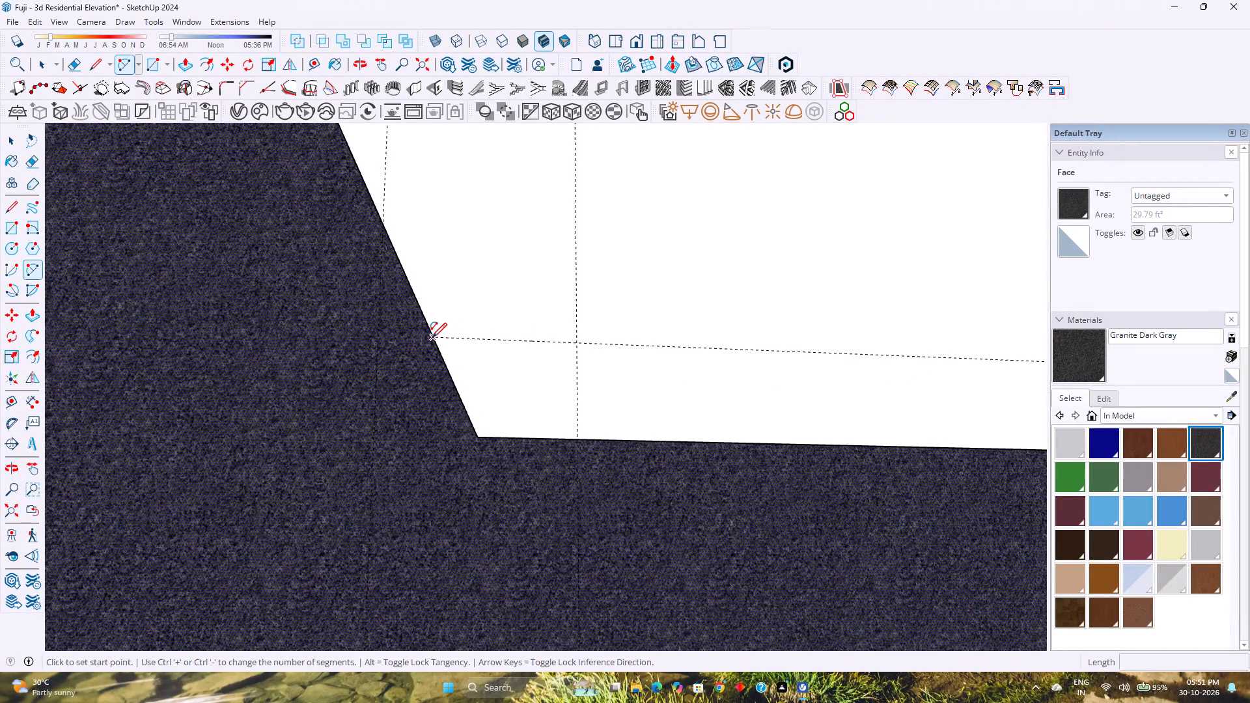
left_click(575, 439)
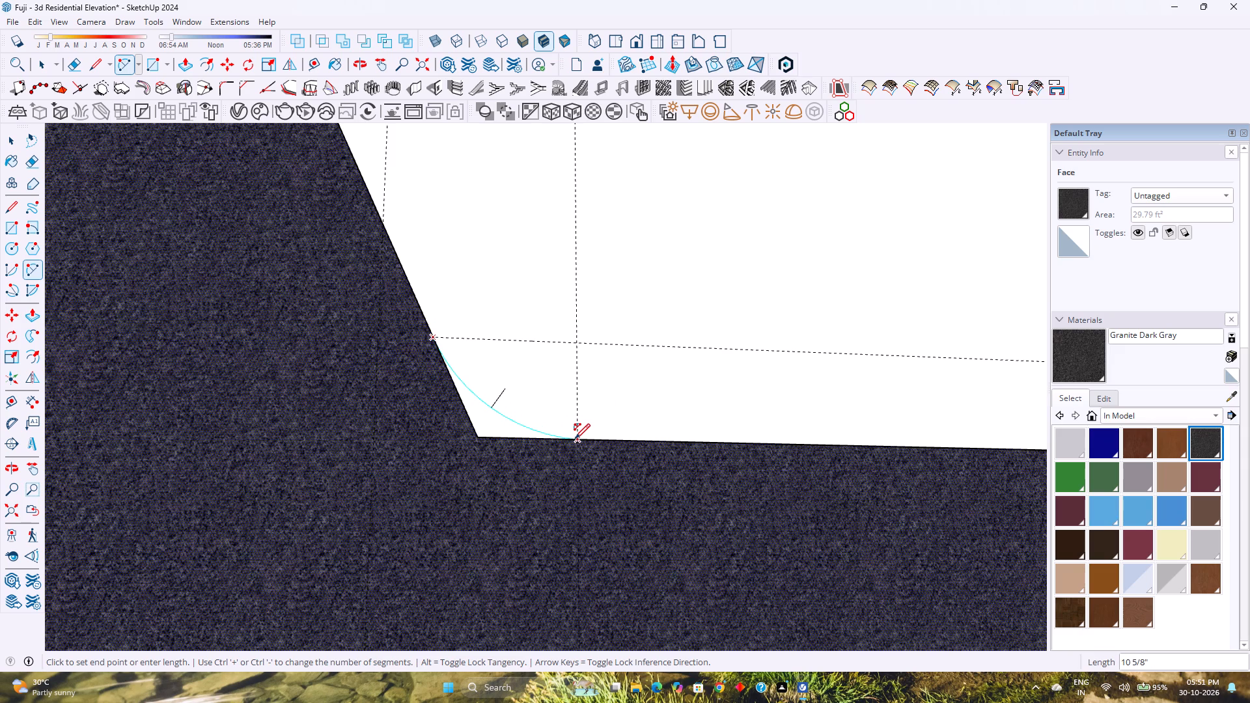
left_click(535, 441)
Set the new inner-corner arc to 60 segments, after trying 120.
middle_click_drag(555, 436, 406, 540)
middle_click(406, 540)
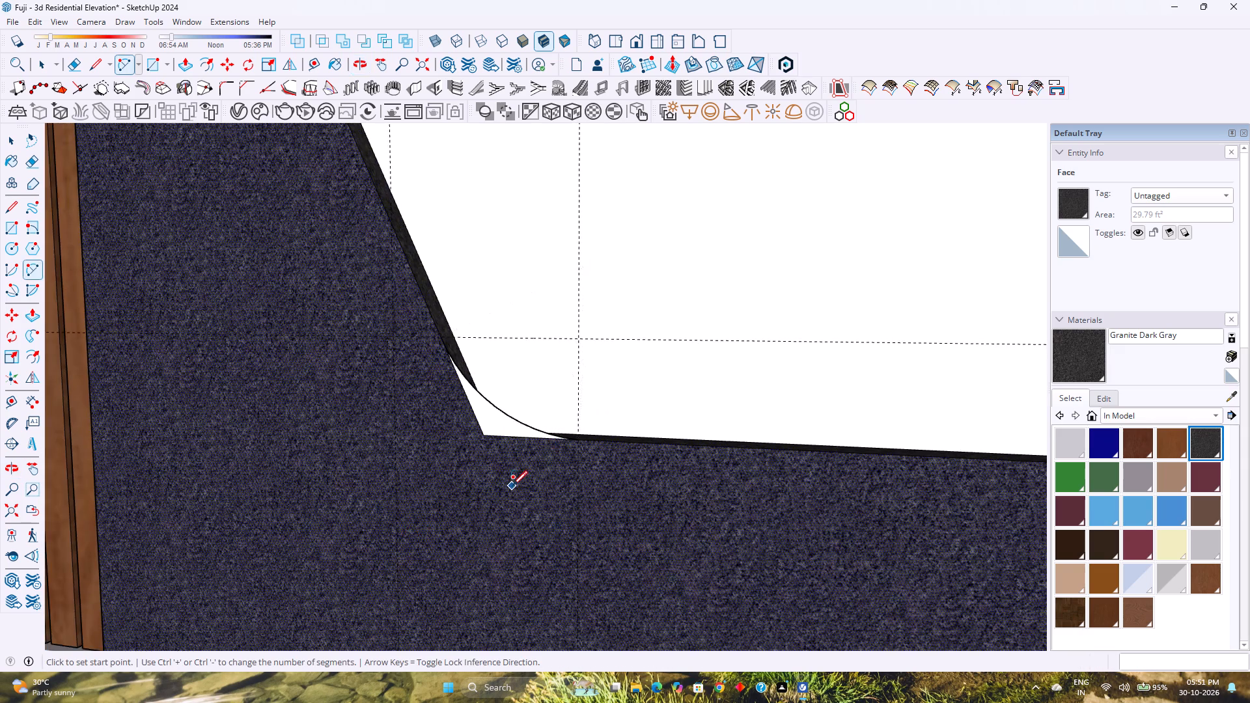
scroll(512, 486, "up", 3)
key("space")
left_click(486, 404)
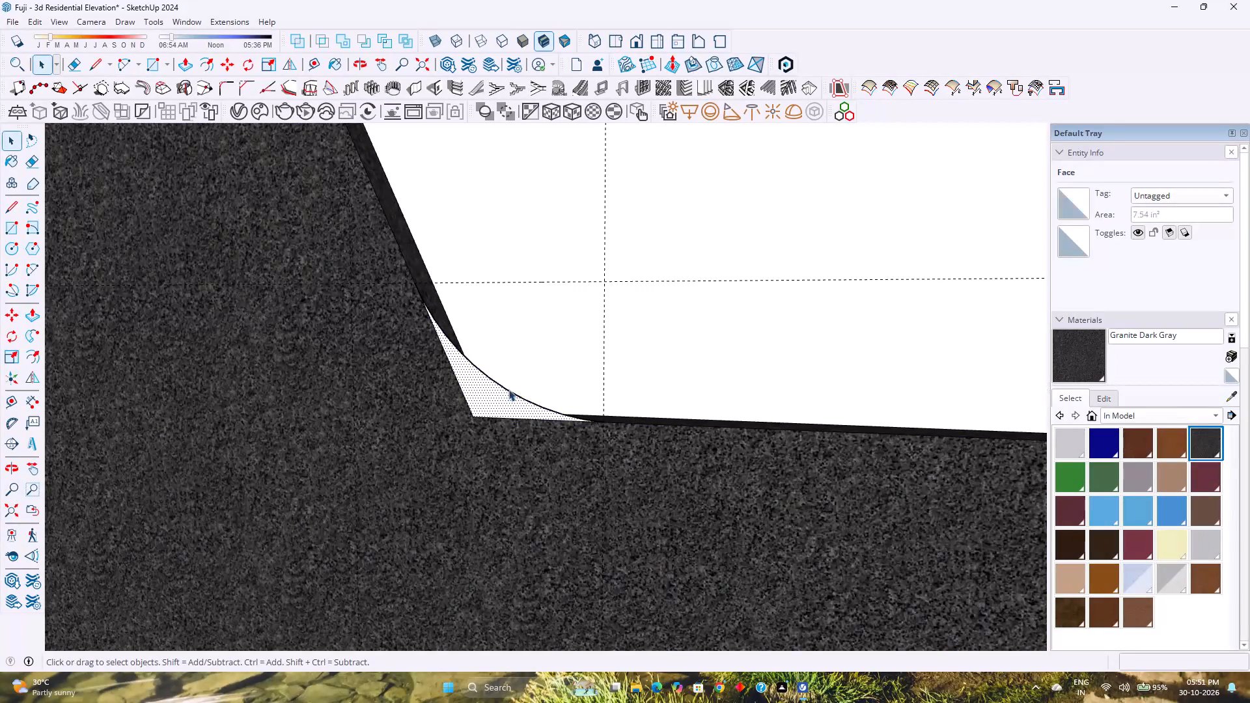
left_click(508, 390)
left_click(1160, 232)
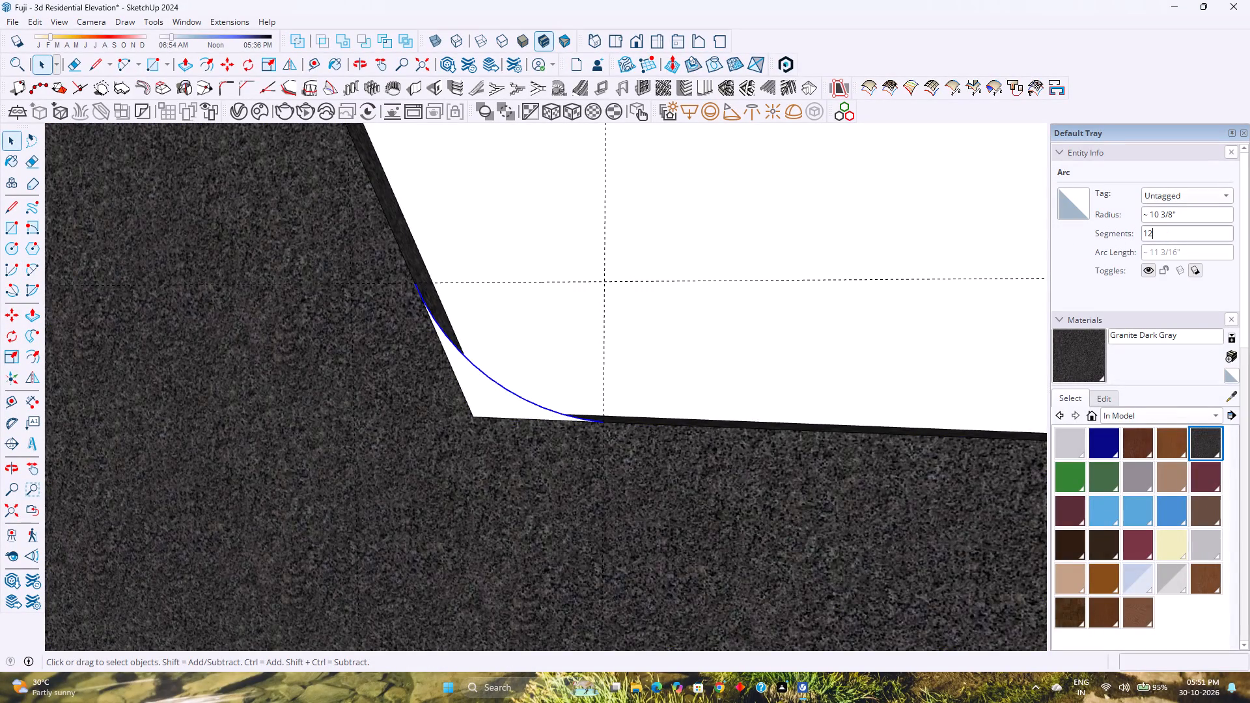
key("0")
key("Return")
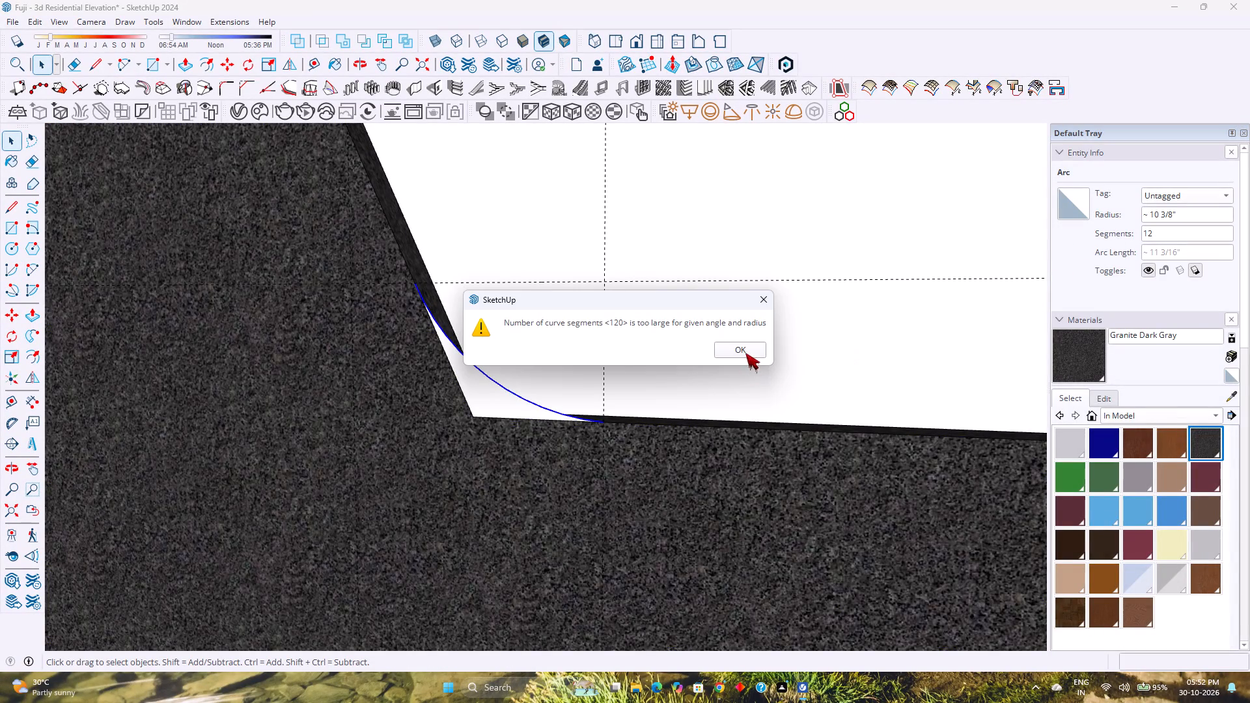
left_click(745, 352)
double_click(1163, 235)
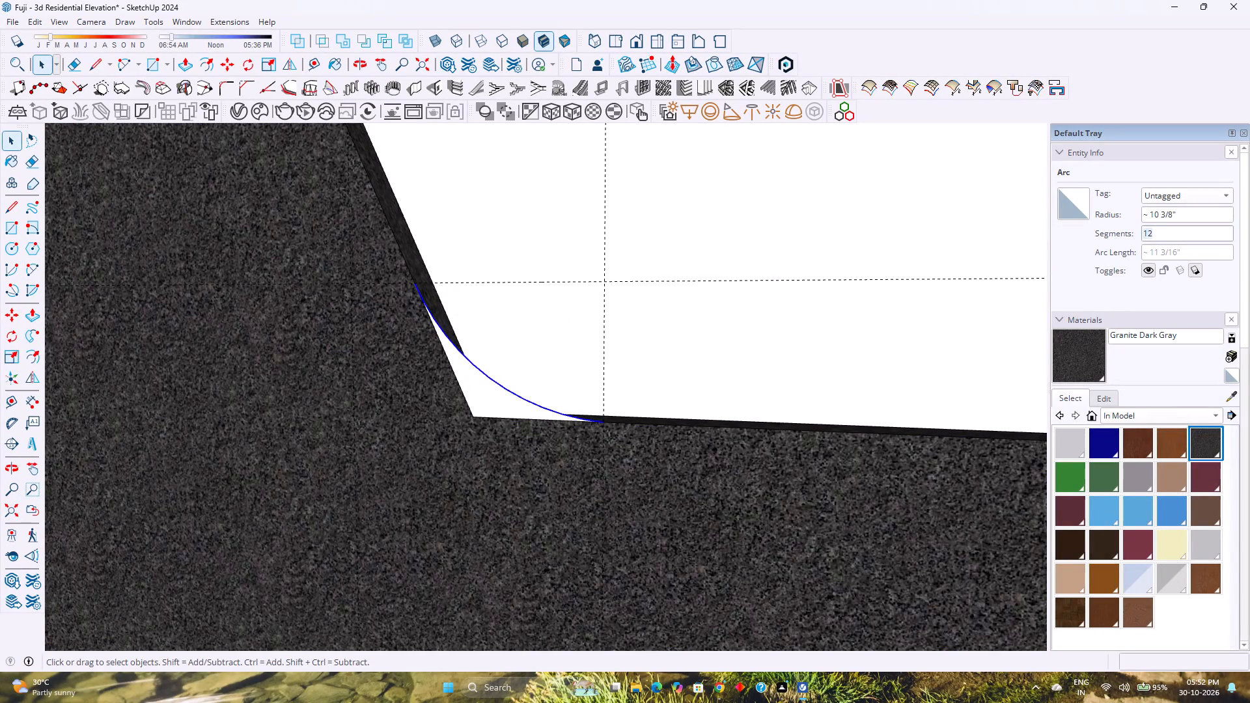
type("60")
key("Return")
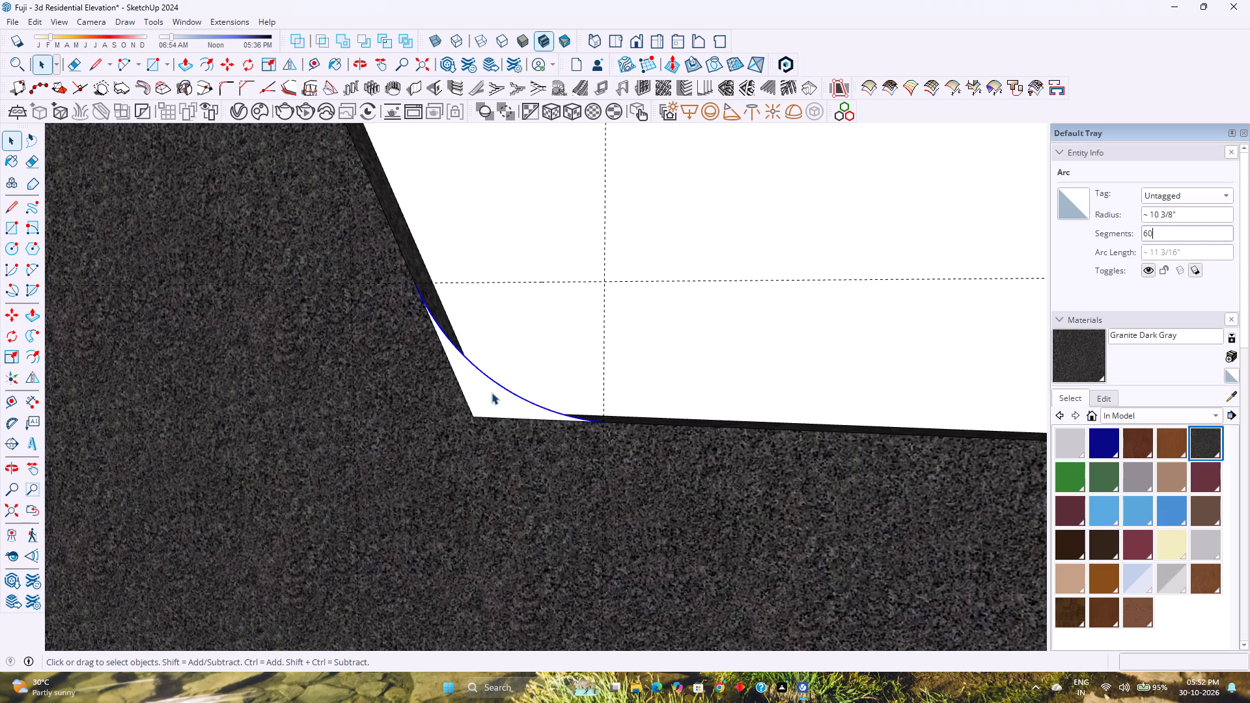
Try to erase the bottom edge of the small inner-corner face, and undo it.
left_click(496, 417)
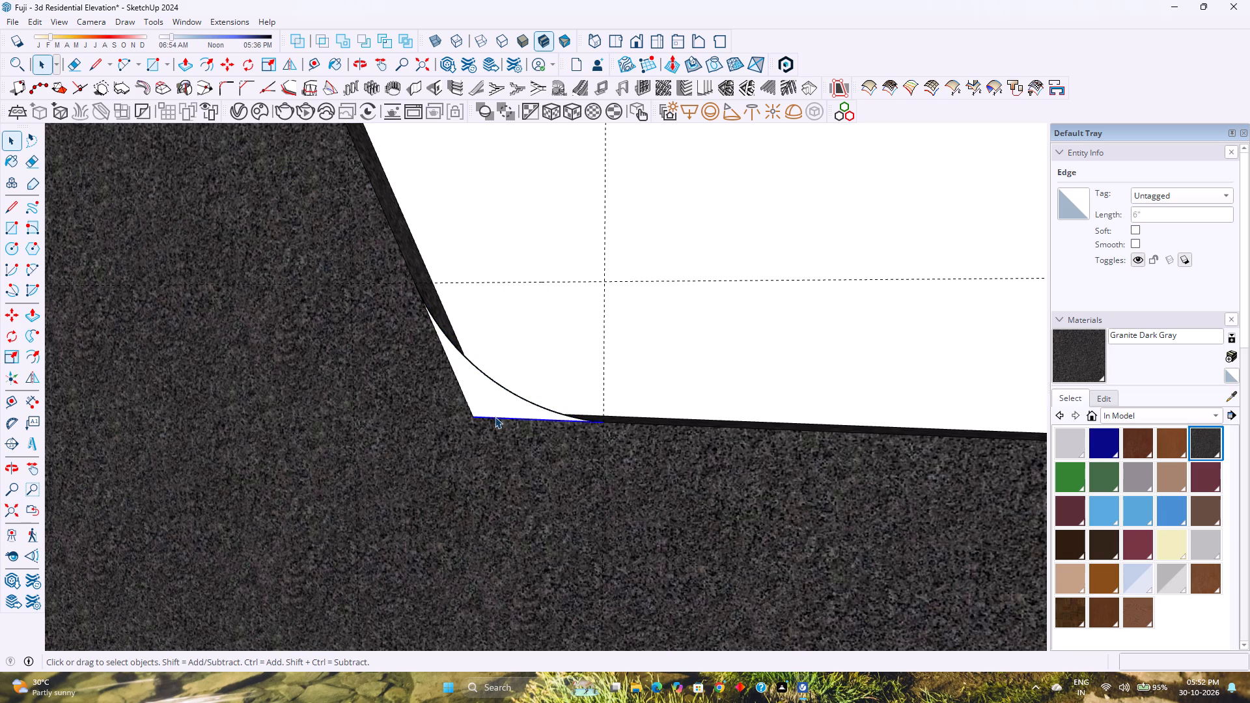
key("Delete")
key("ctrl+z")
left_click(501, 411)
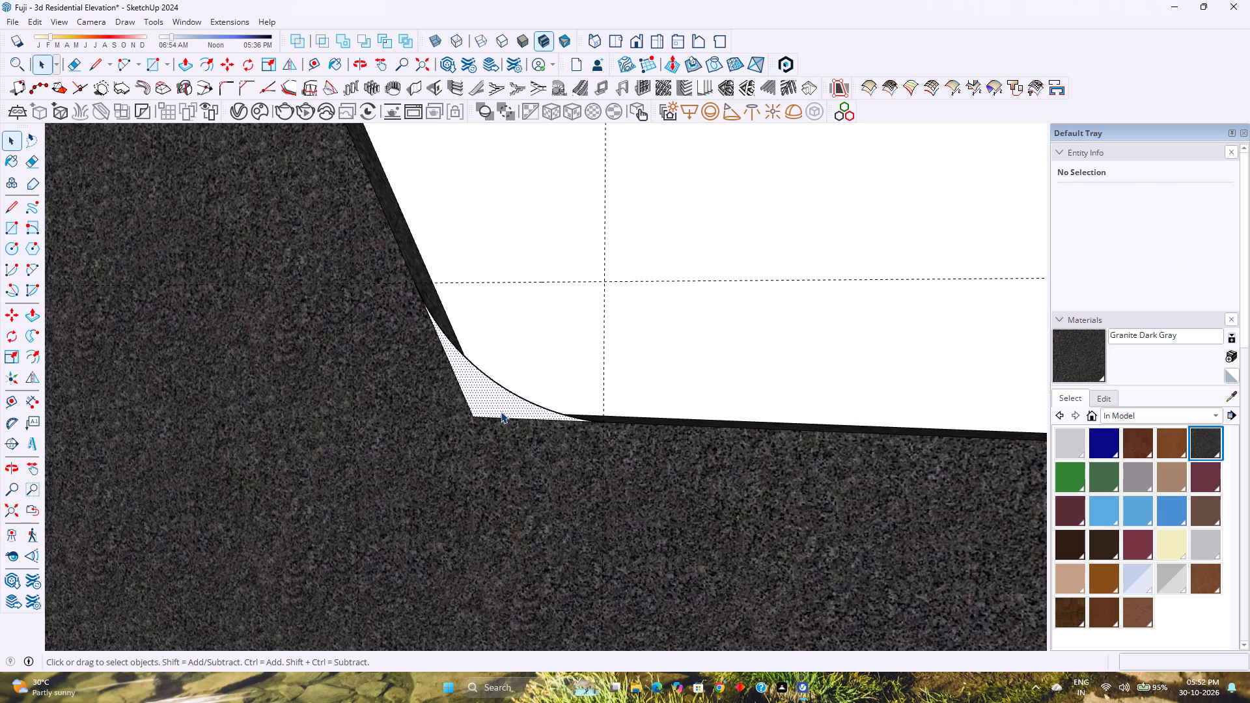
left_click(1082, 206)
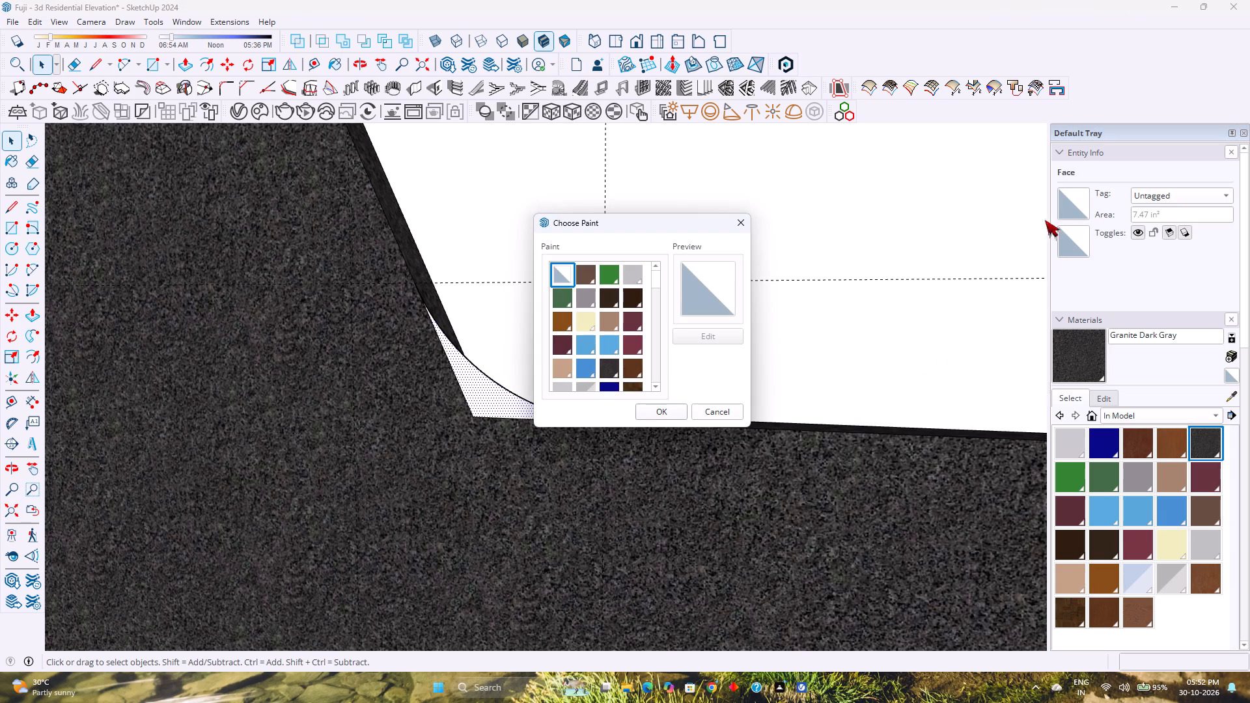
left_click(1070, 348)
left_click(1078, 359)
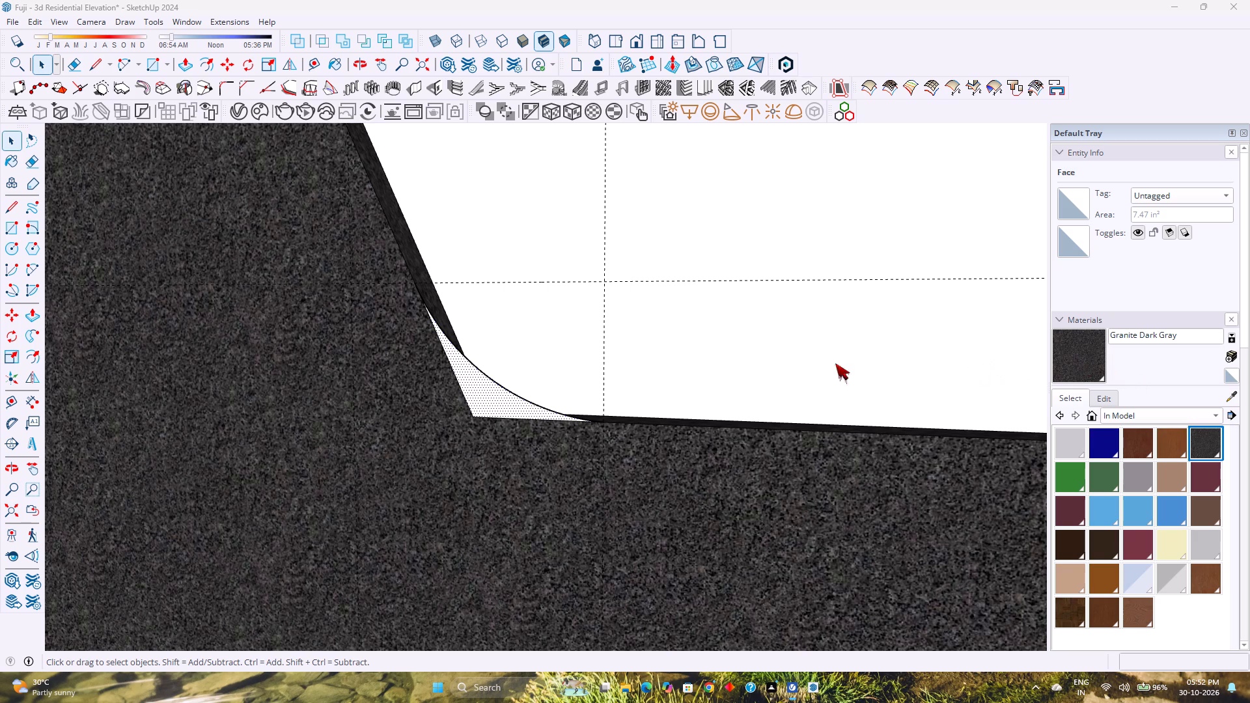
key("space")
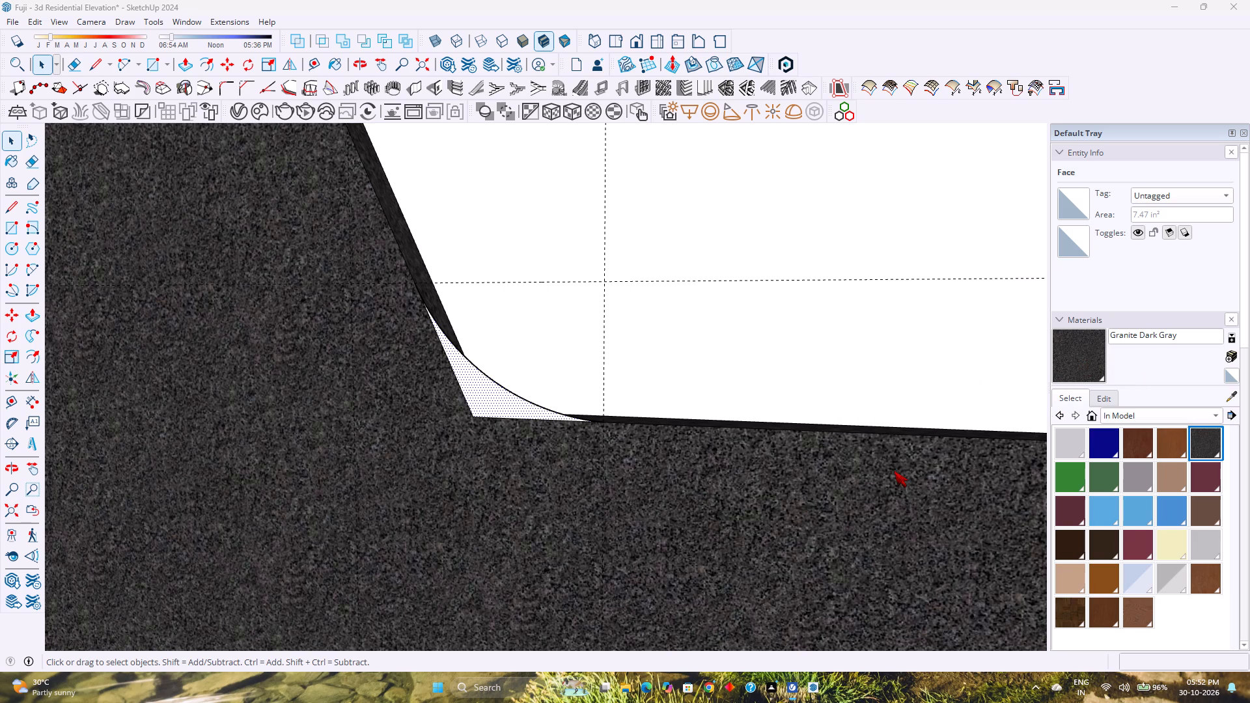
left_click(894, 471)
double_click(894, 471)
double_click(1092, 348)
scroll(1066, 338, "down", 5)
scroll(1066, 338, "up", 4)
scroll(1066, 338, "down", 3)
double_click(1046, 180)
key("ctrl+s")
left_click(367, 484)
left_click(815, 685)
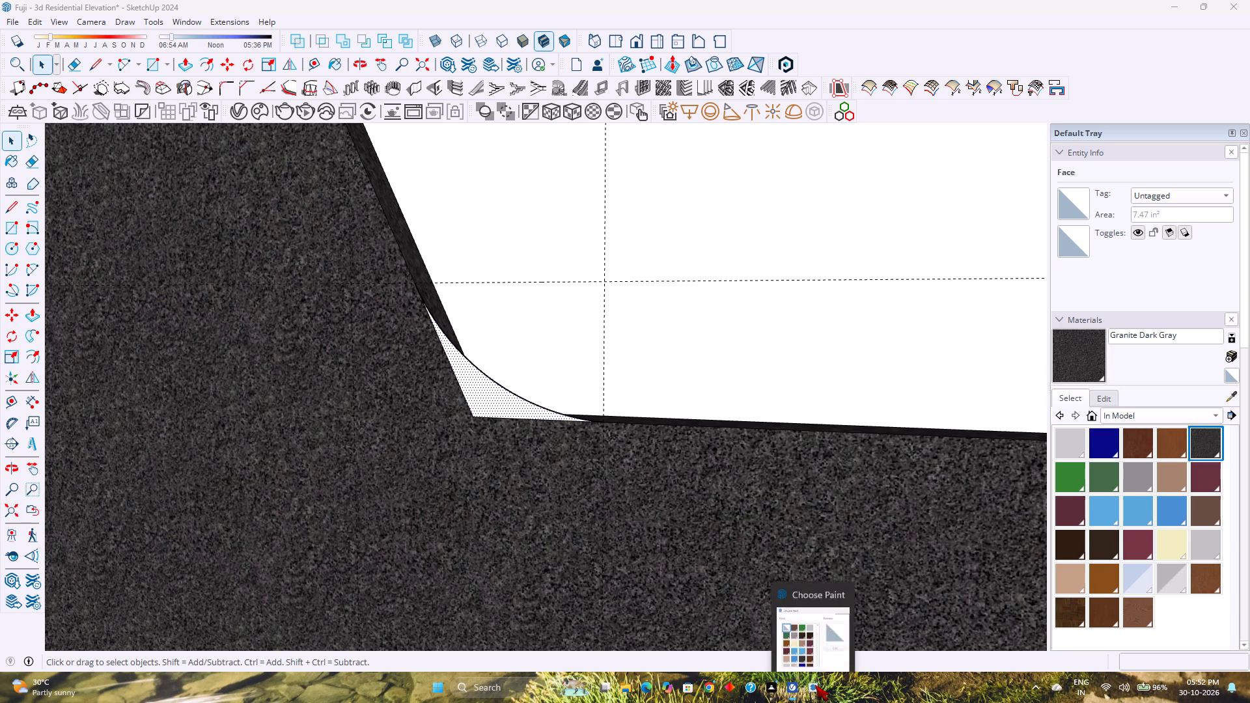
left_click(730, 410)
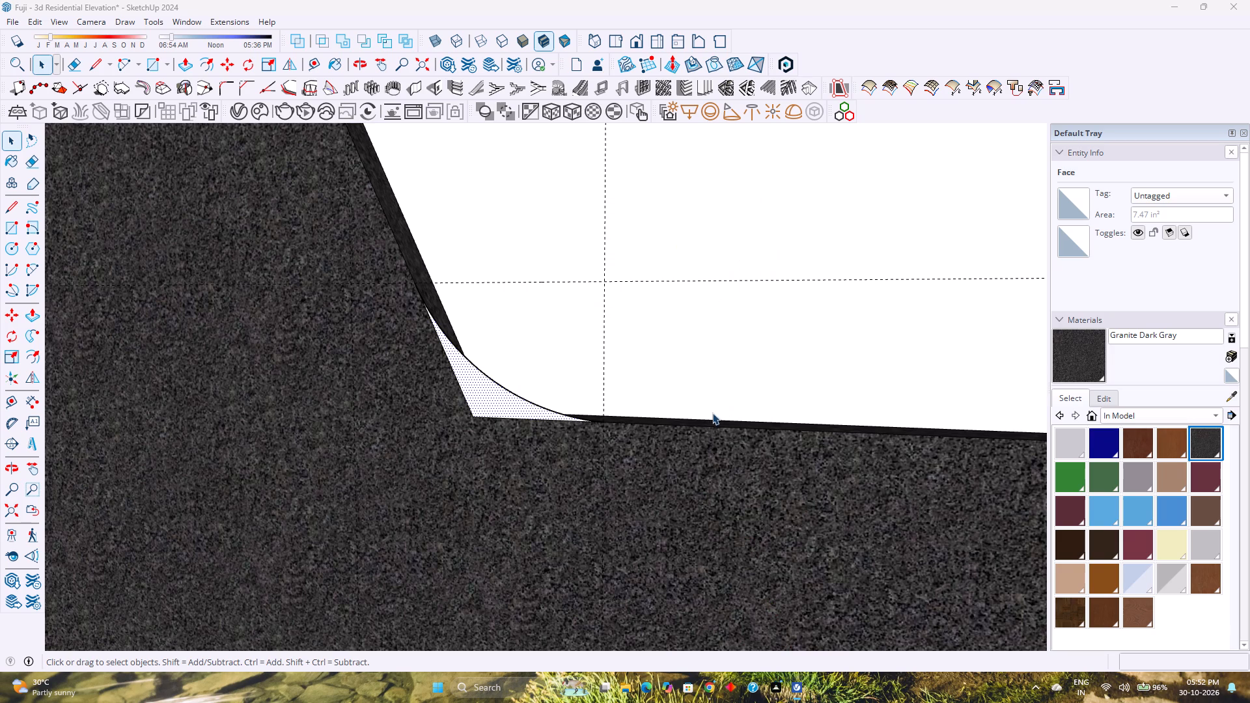
Paint the small face under the inner-corner arc with Granite Dark Gray.
left_click(513, 407)
left_click(1093, 359)
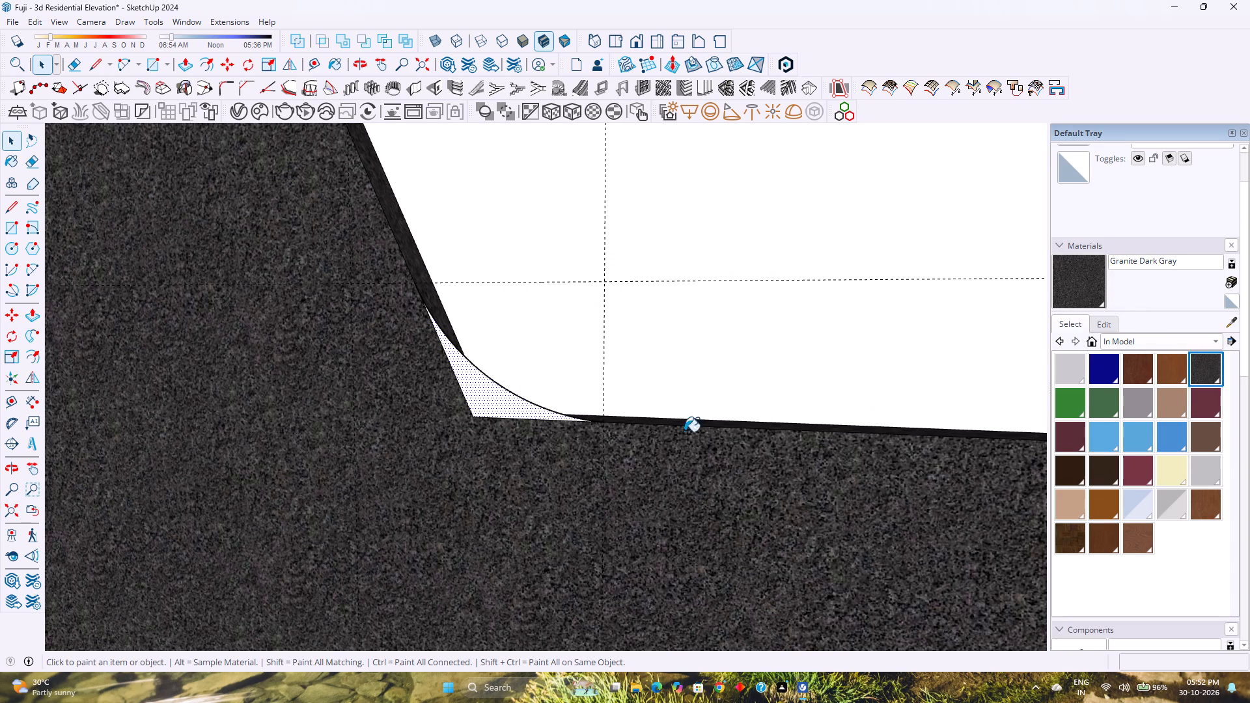
left_click(492, 407)
key("space")
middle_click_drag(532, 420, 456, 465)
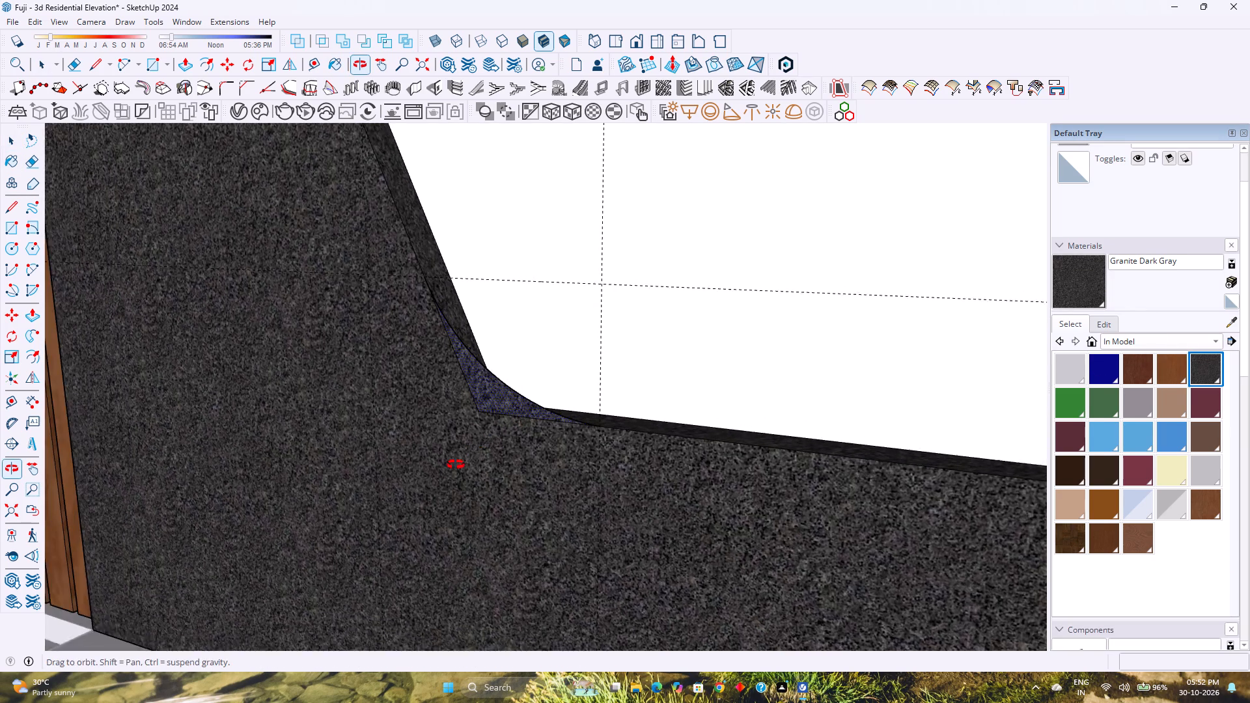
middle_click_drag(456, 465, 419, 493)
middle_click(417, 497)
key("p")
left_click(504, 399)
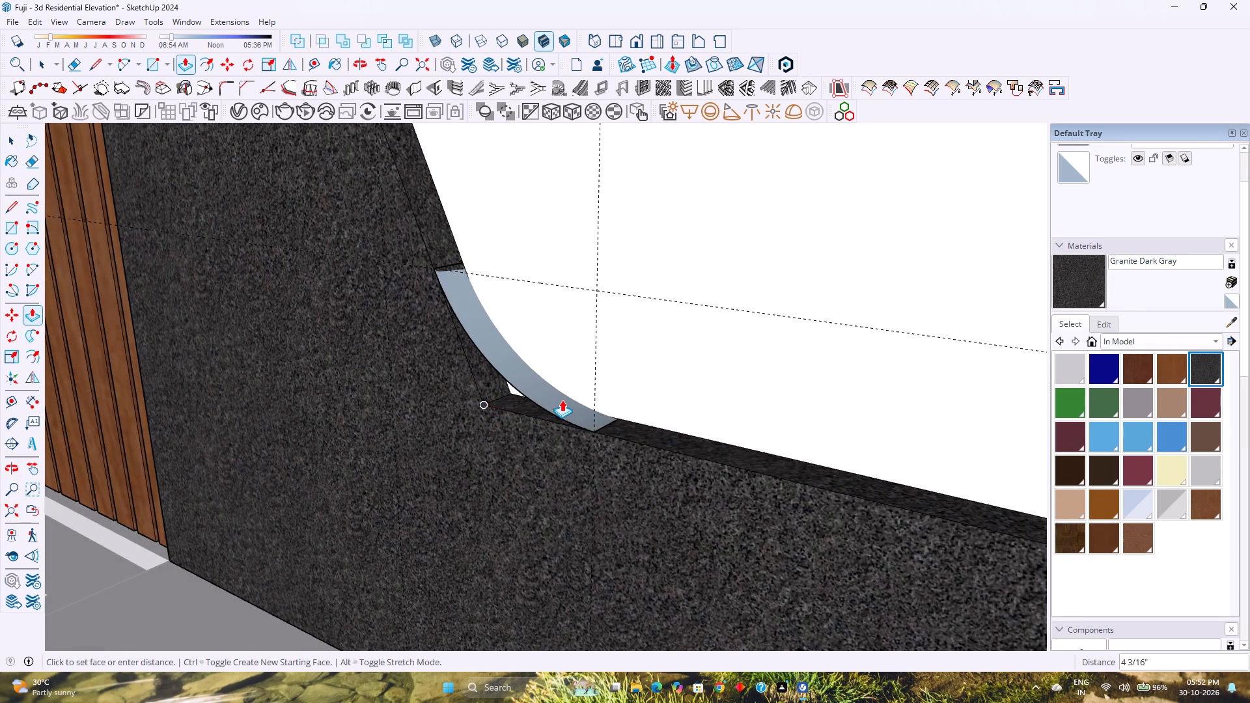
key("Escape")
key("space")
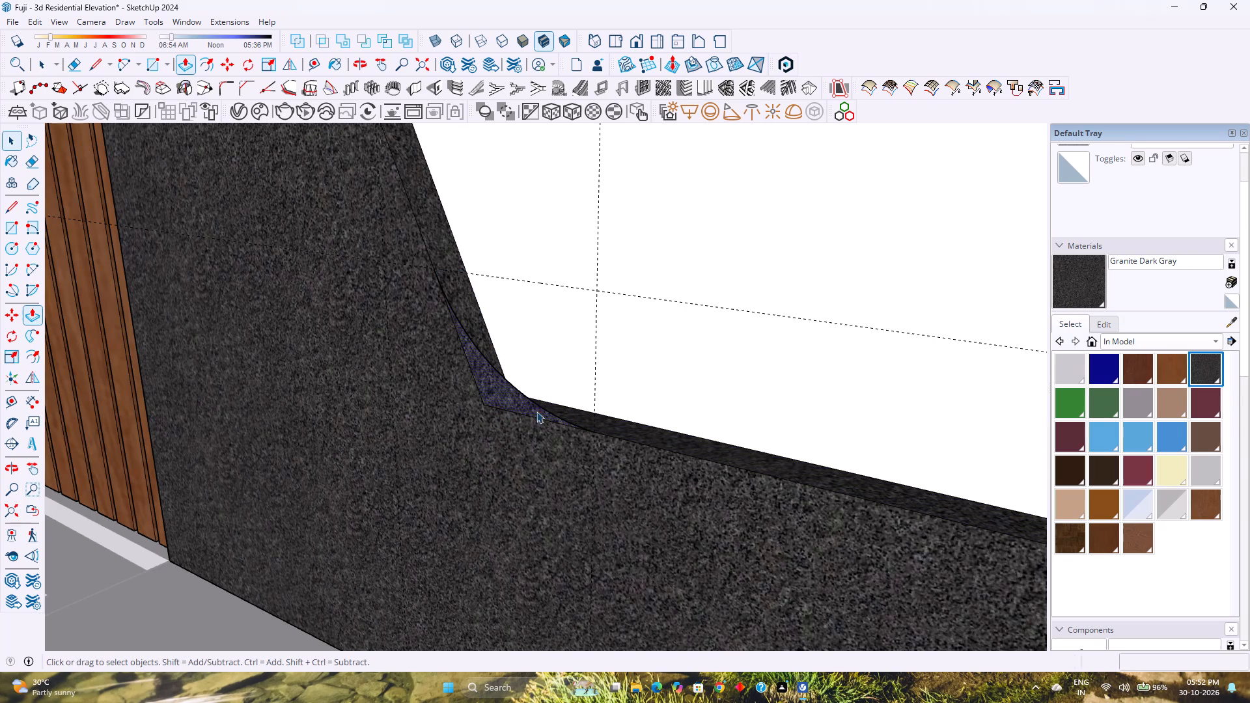
Copy the small inner-corner face and its arc 2" back along the green axis to the frame's rear edge.
left_click(512, 402)
key("m")
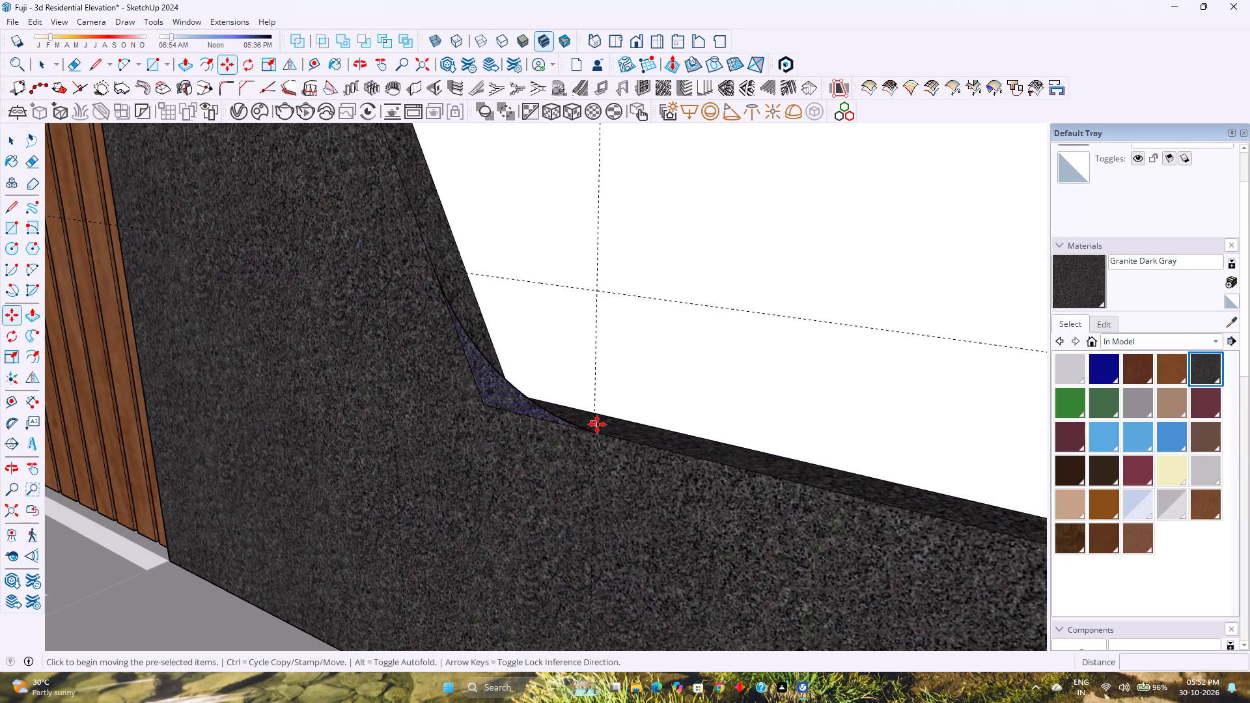
left_click(600, 435)
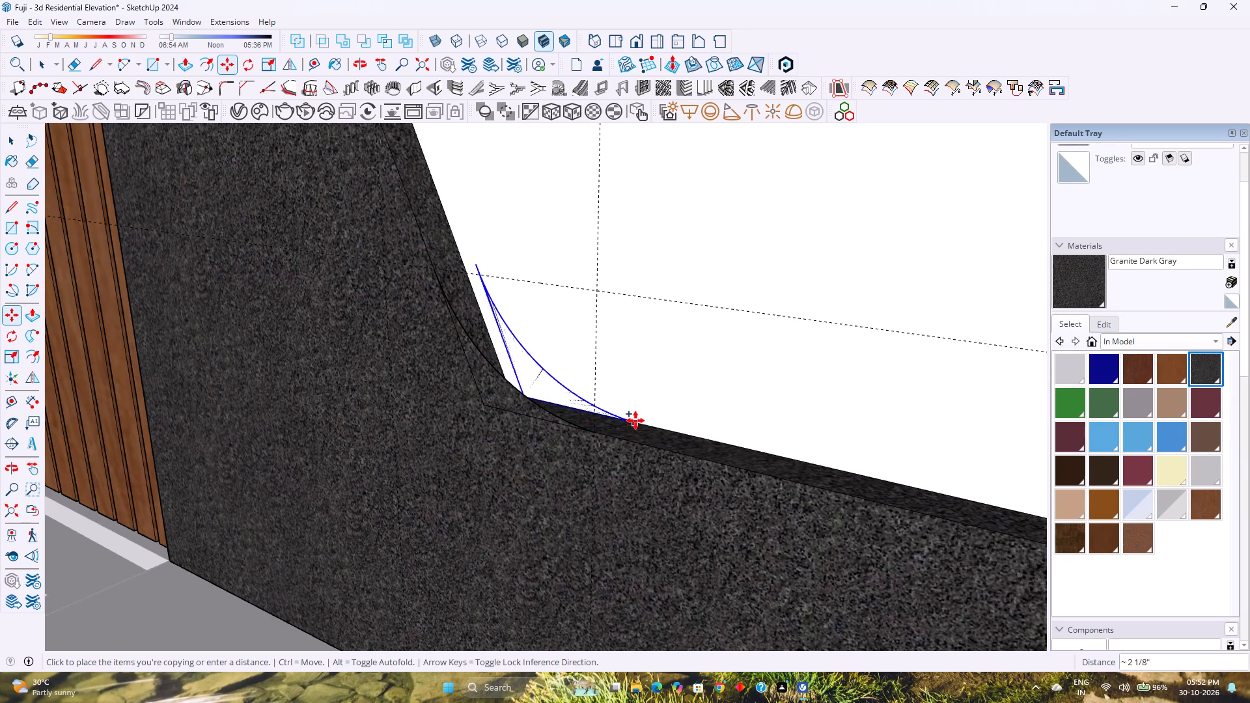
key("Left")
left_click(632, 421)
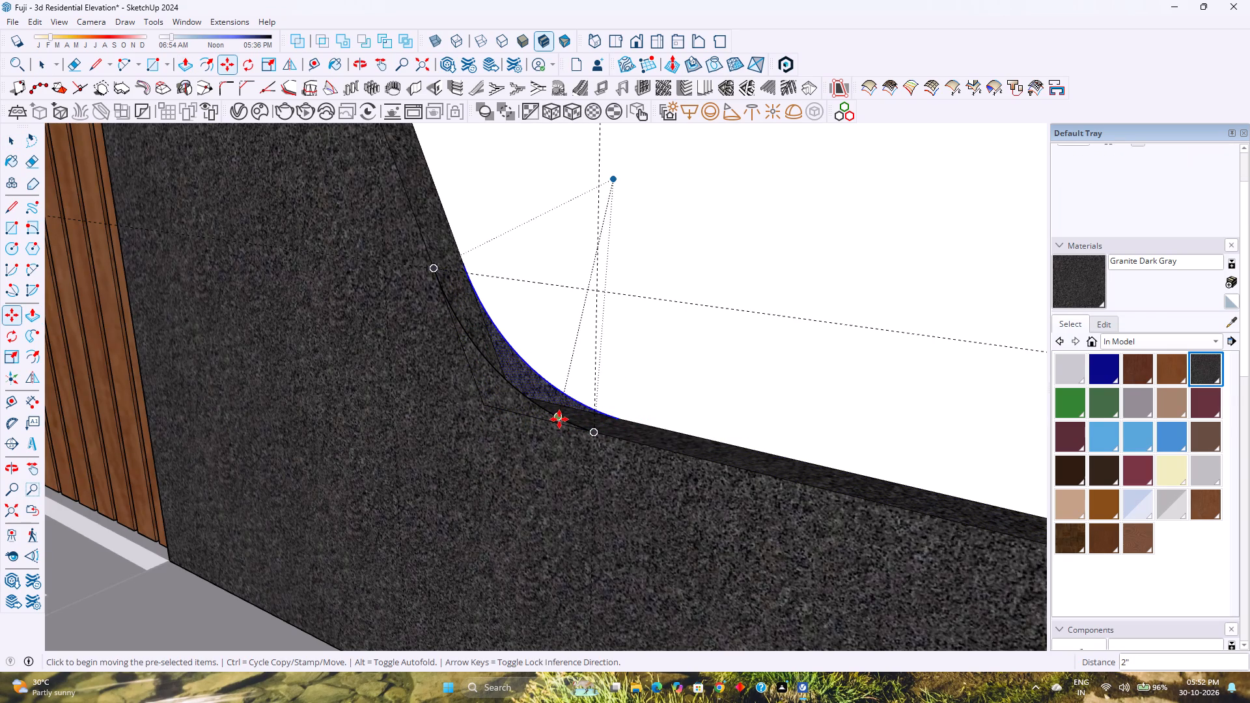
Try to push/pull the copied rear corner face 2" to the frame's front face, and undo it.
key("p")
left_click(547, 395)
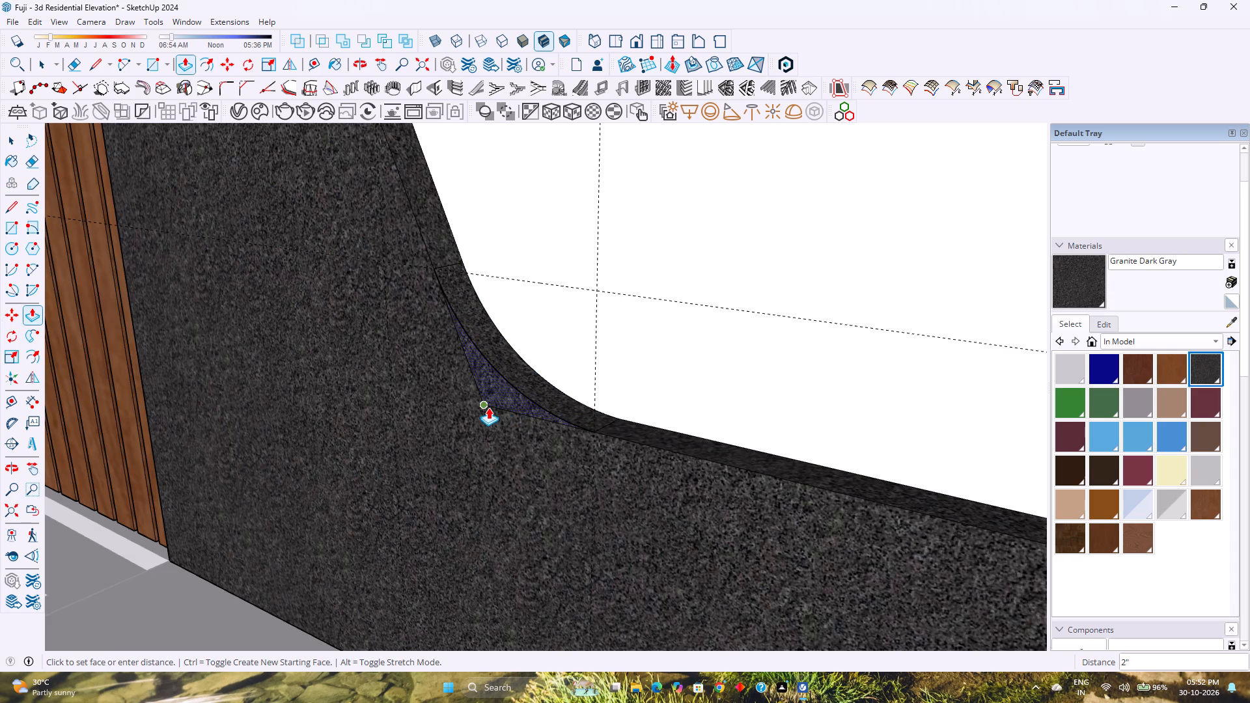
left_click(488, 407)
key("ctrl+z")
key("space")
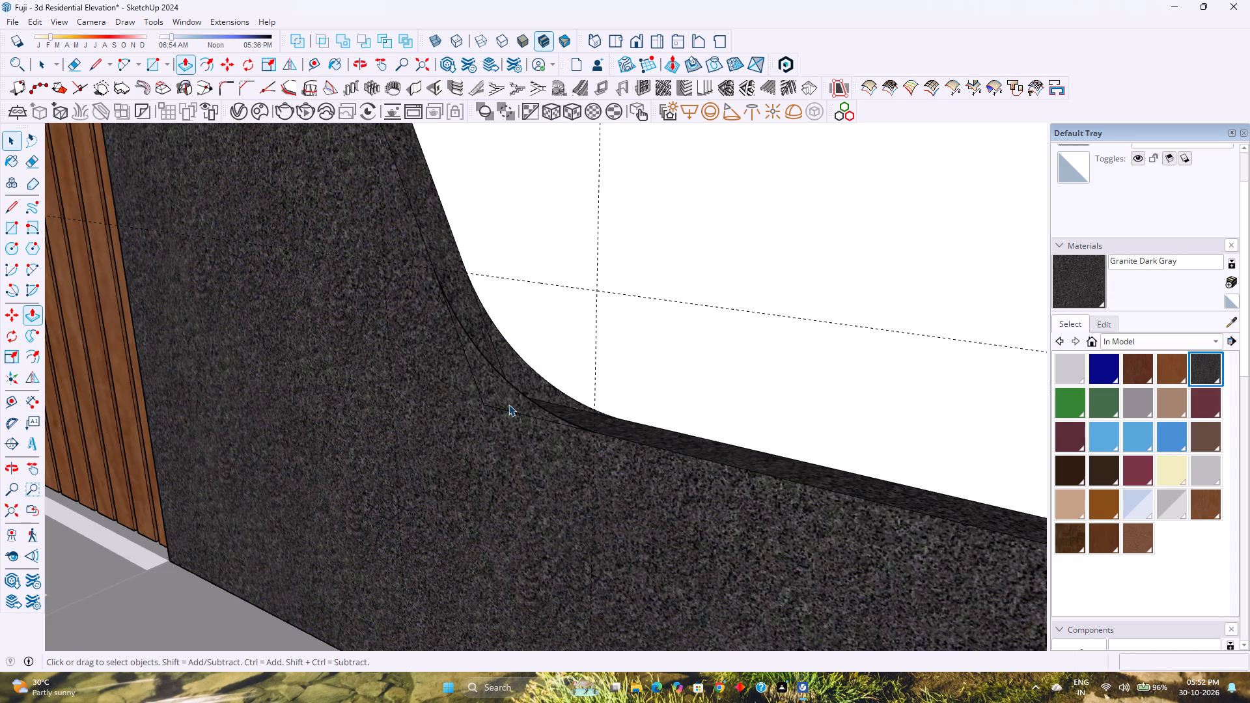
Draw two 2" lines across the frame's thickness, joining the front and rear corner arcs at both ends.
scroll(524, 400, "up", 2)
key("l")
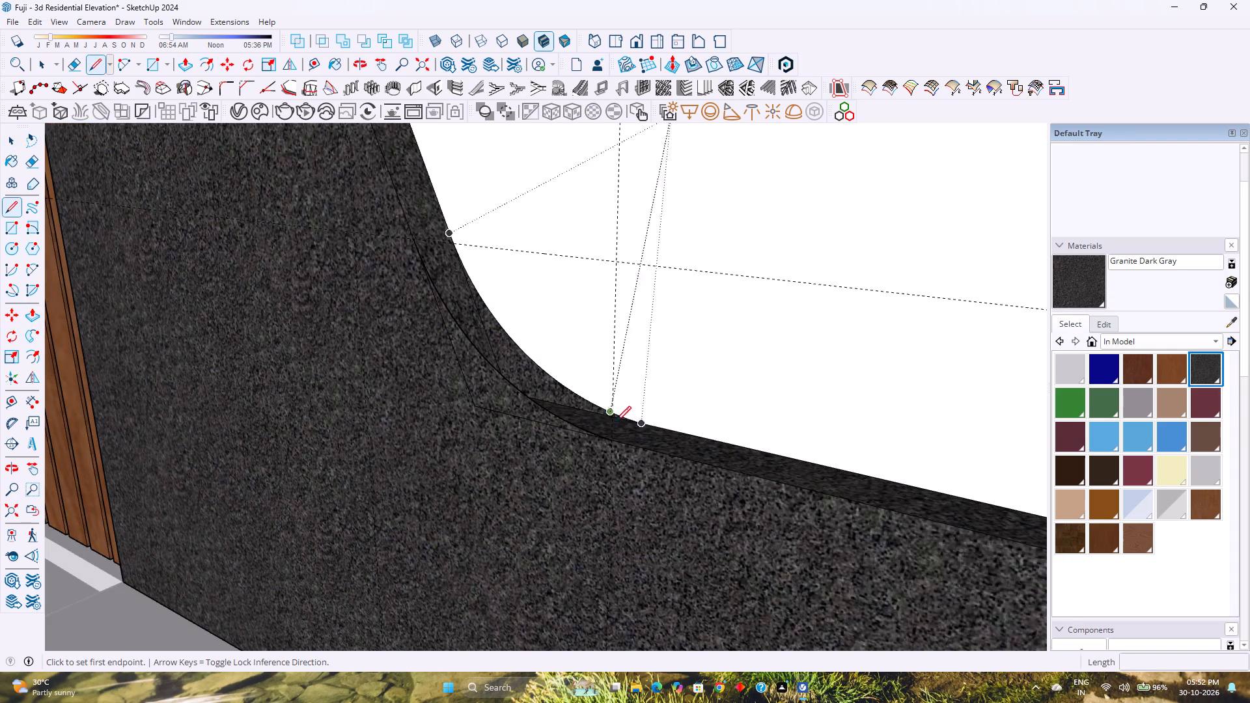
left_click(614, 445)
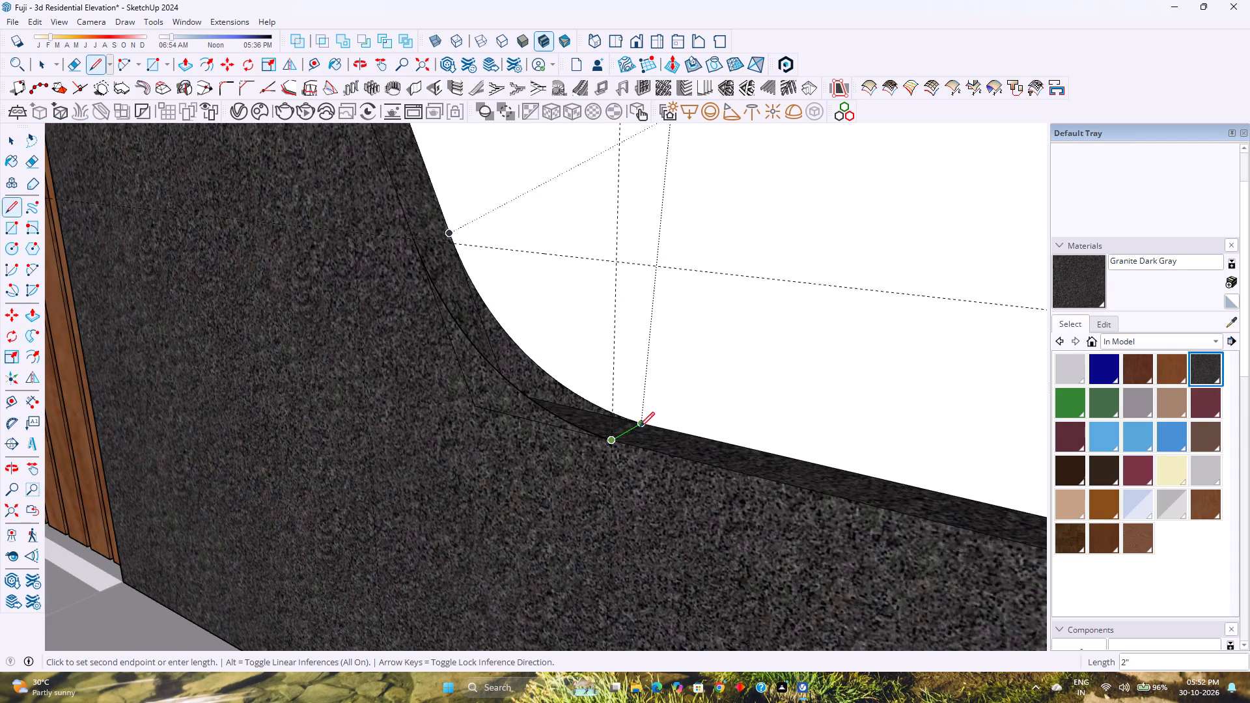
left_click(642, 425)
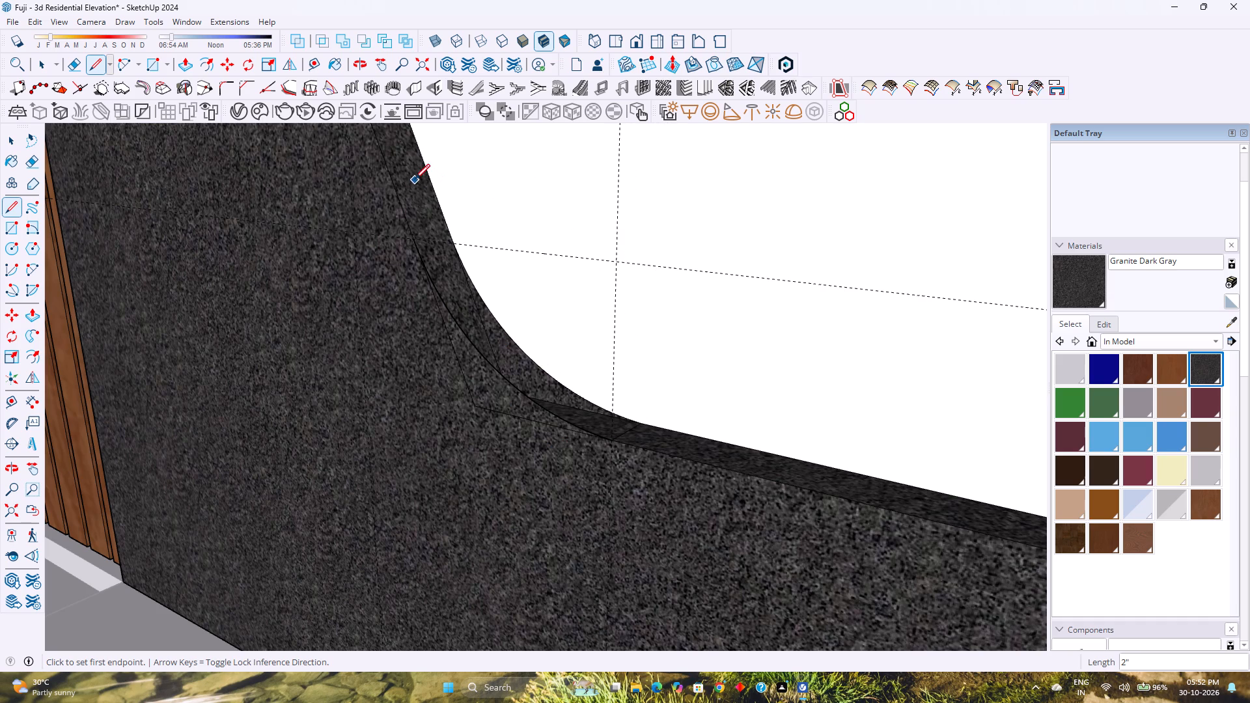
left_click(415, 235)
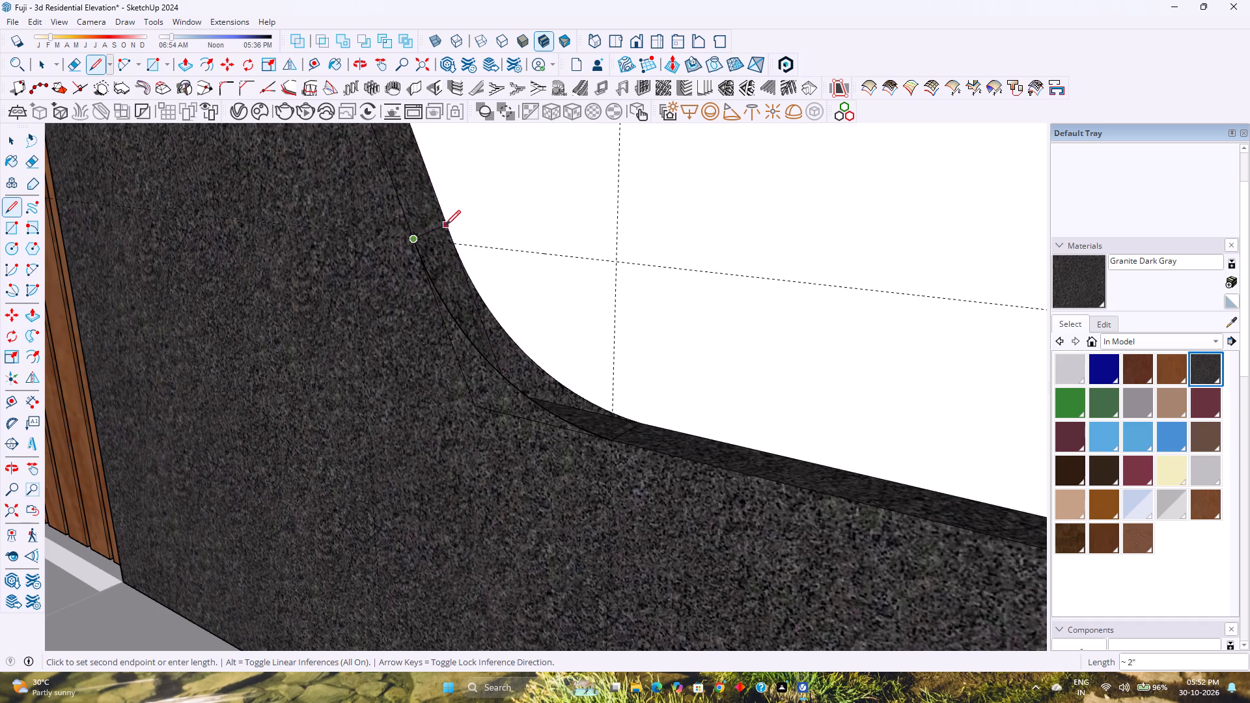
left_click(450, 230)
key("space")
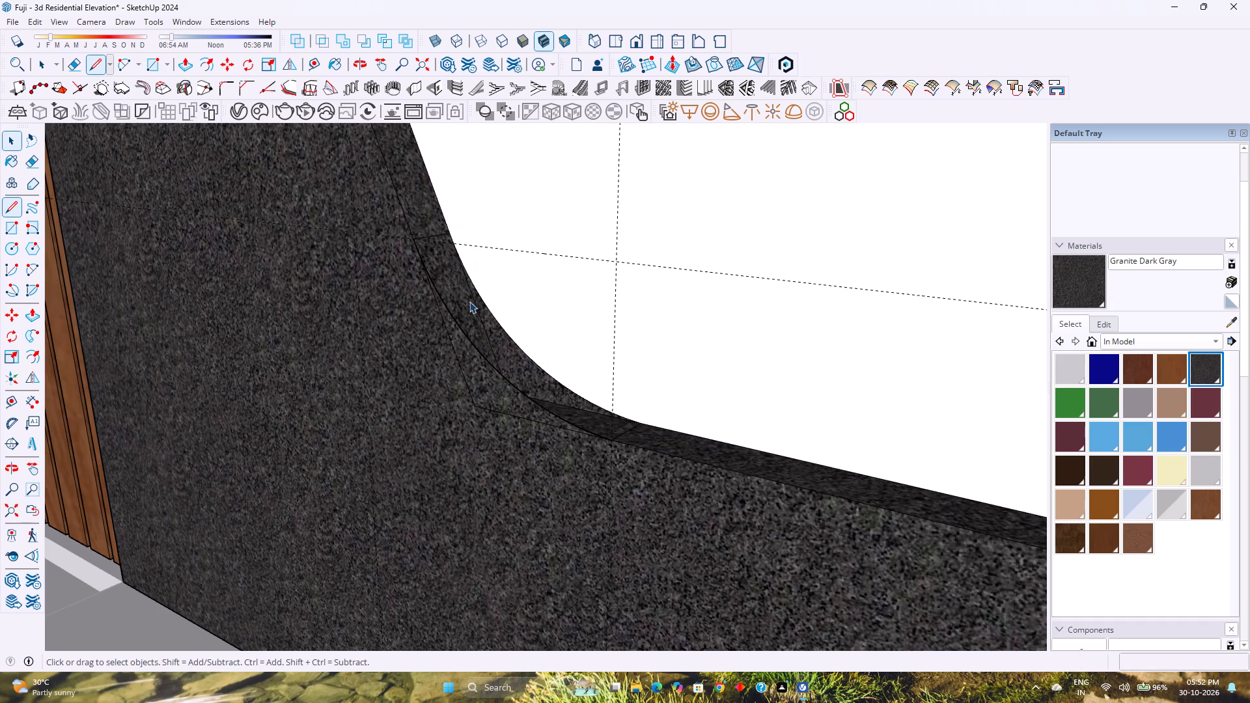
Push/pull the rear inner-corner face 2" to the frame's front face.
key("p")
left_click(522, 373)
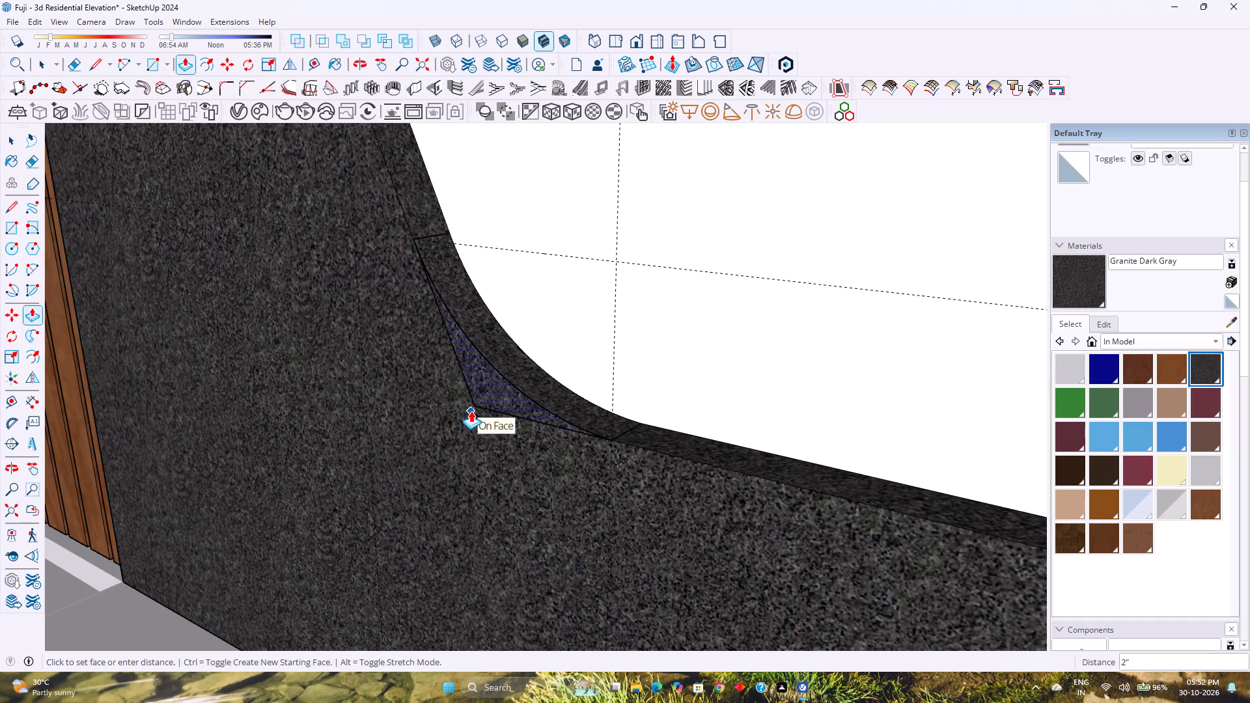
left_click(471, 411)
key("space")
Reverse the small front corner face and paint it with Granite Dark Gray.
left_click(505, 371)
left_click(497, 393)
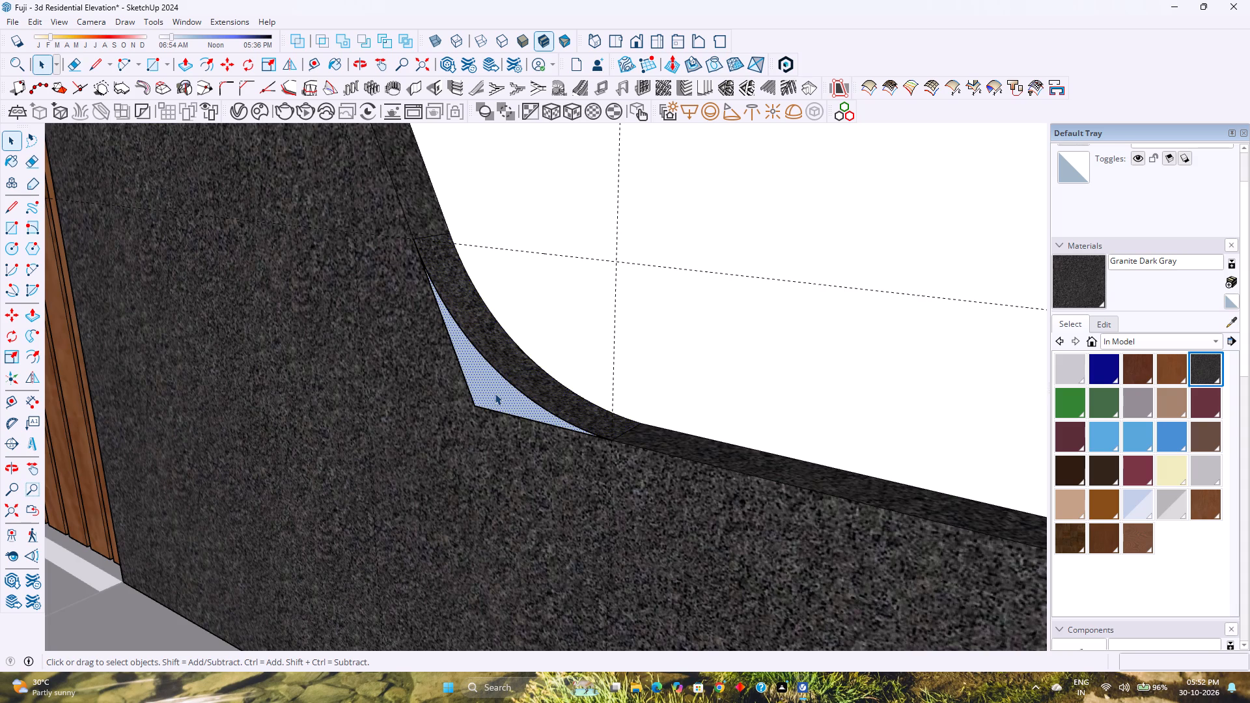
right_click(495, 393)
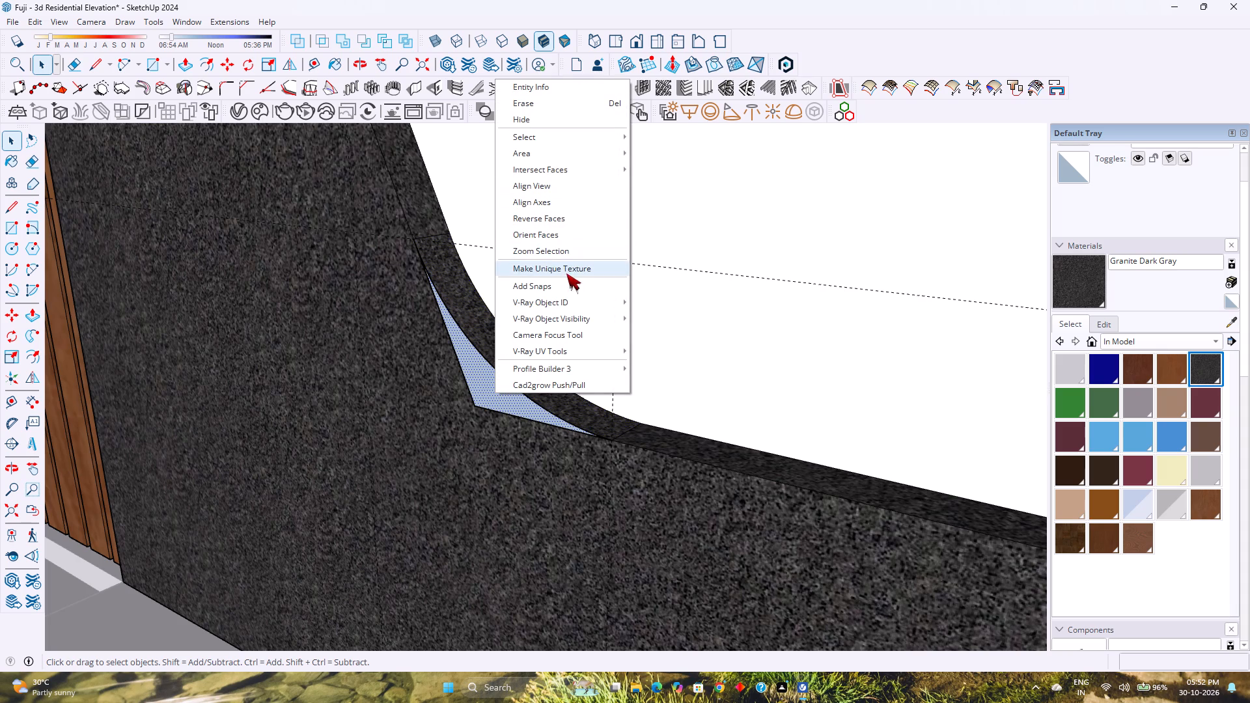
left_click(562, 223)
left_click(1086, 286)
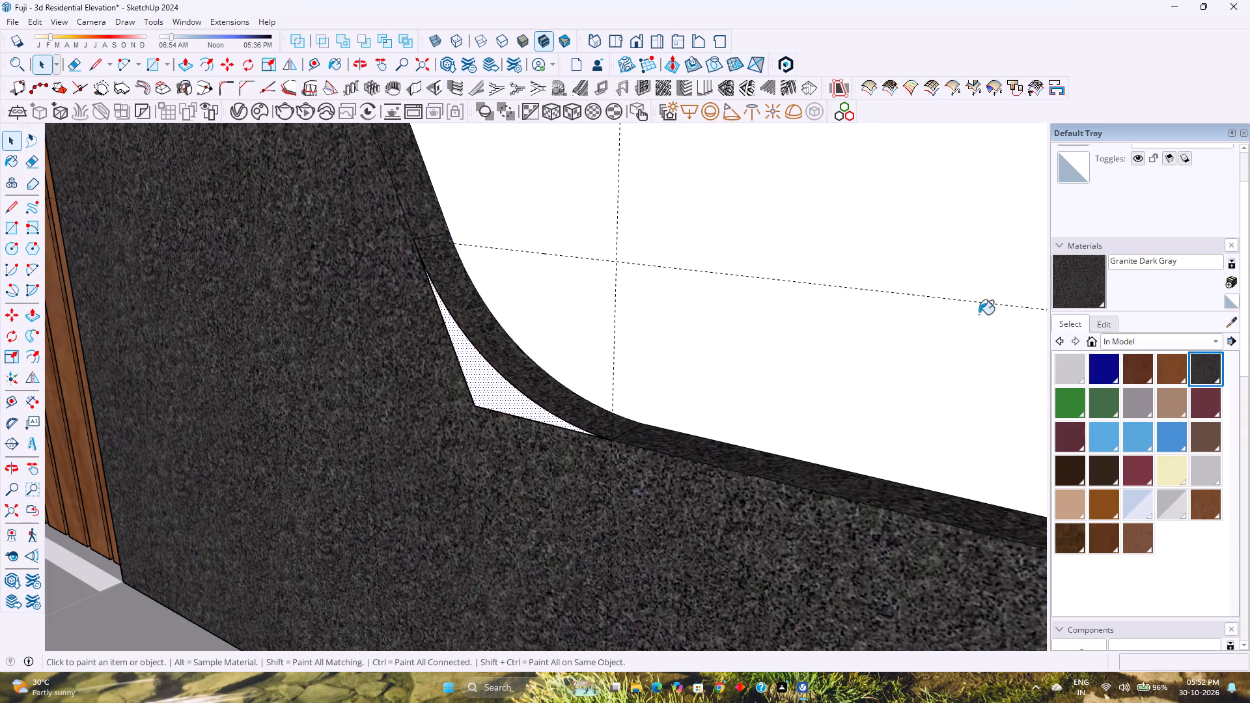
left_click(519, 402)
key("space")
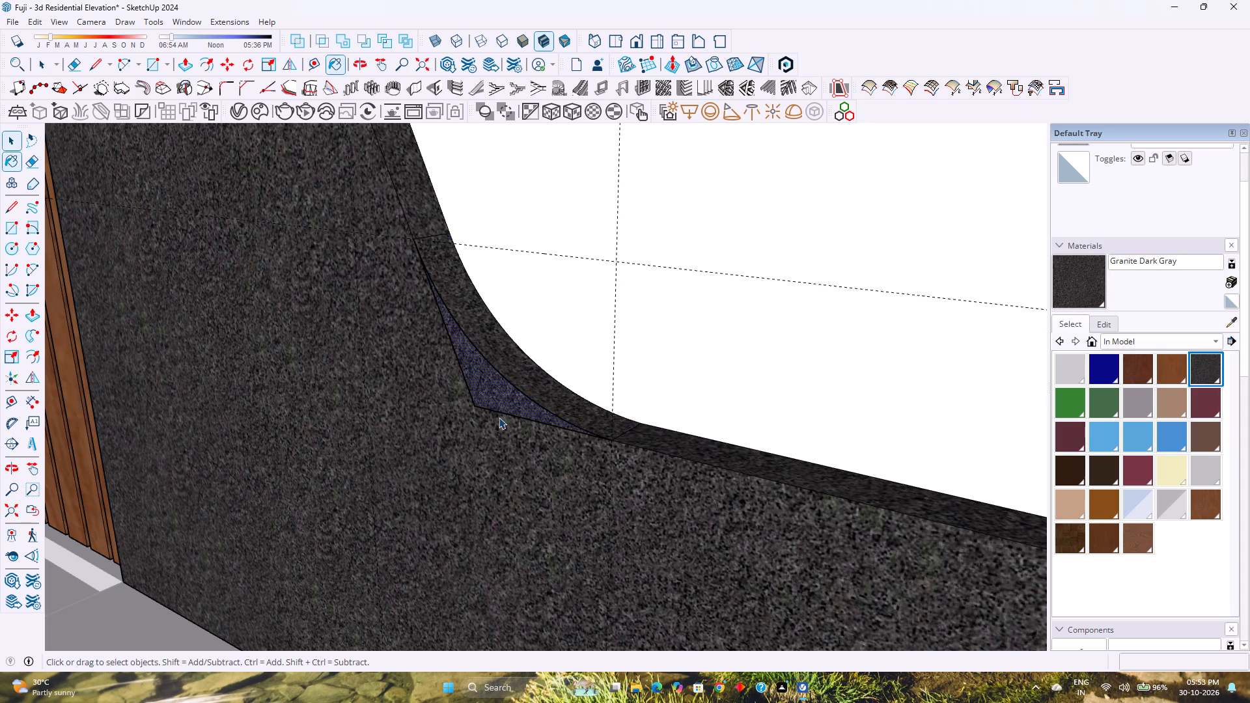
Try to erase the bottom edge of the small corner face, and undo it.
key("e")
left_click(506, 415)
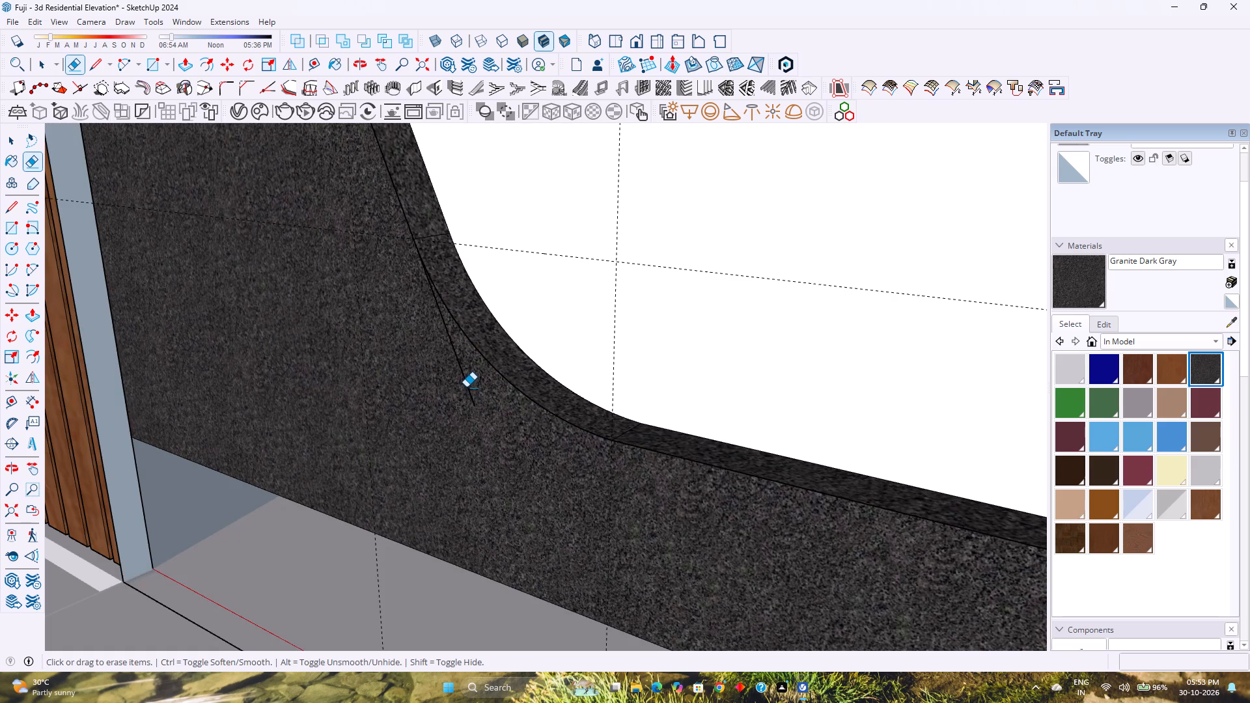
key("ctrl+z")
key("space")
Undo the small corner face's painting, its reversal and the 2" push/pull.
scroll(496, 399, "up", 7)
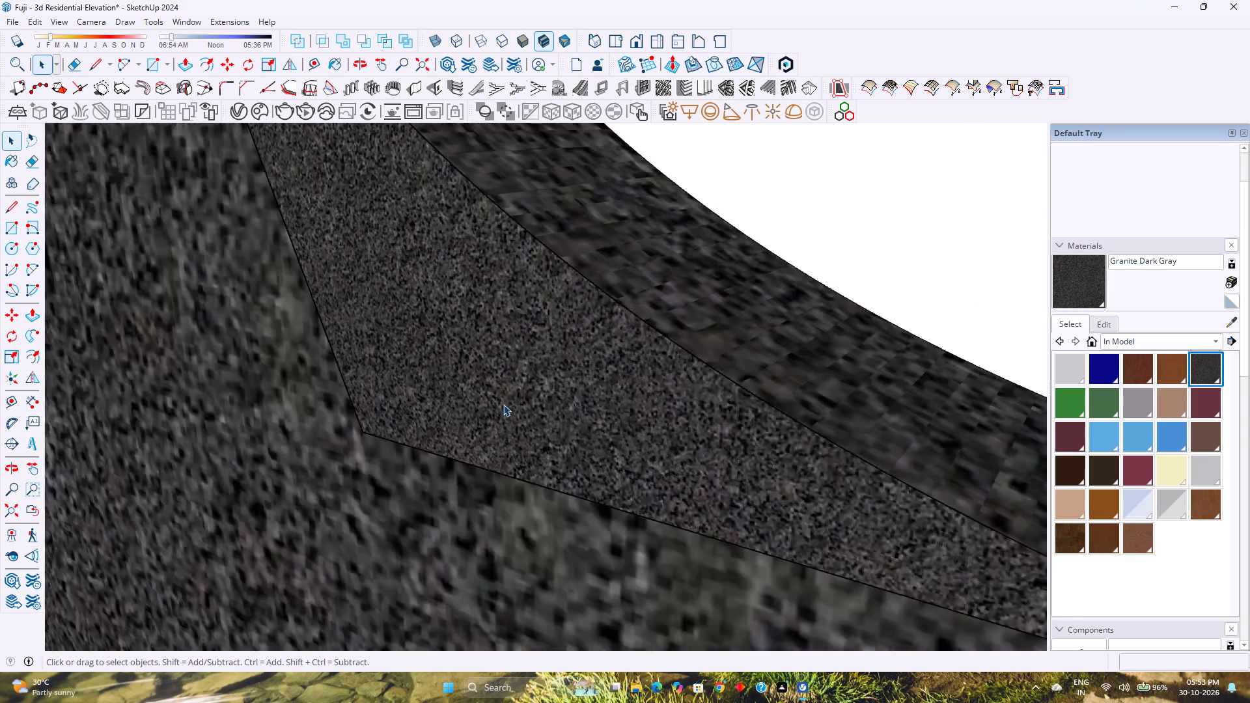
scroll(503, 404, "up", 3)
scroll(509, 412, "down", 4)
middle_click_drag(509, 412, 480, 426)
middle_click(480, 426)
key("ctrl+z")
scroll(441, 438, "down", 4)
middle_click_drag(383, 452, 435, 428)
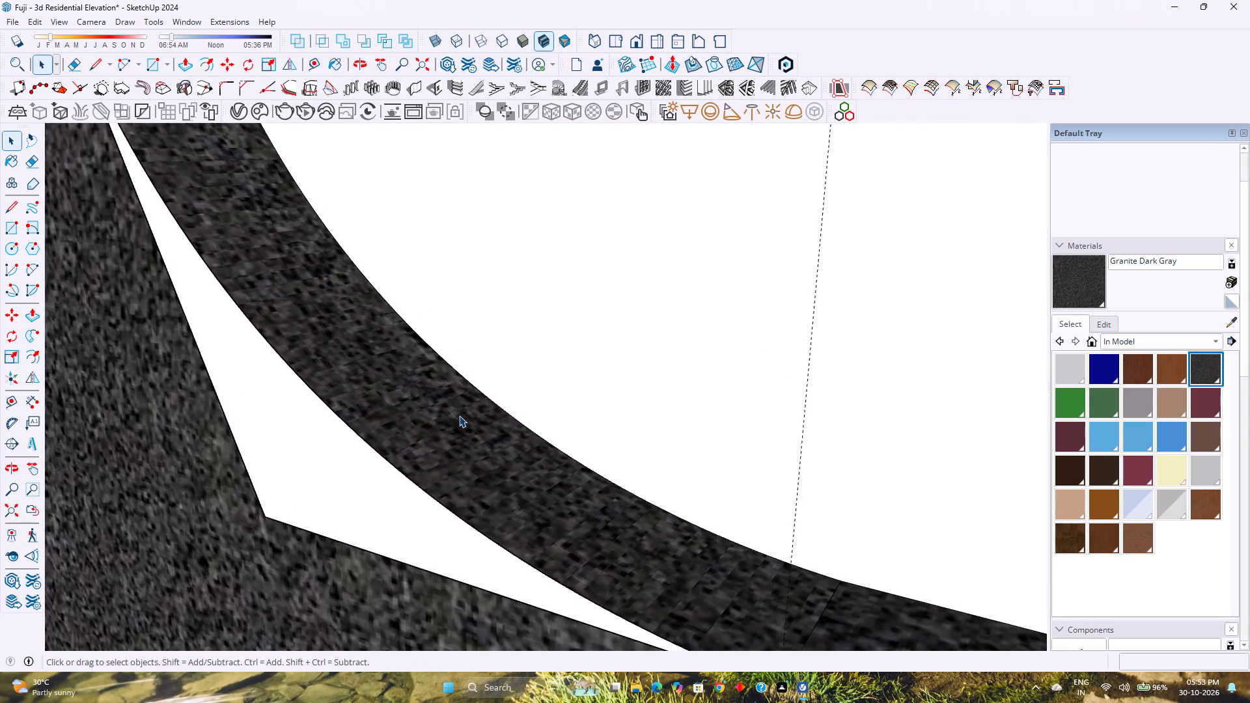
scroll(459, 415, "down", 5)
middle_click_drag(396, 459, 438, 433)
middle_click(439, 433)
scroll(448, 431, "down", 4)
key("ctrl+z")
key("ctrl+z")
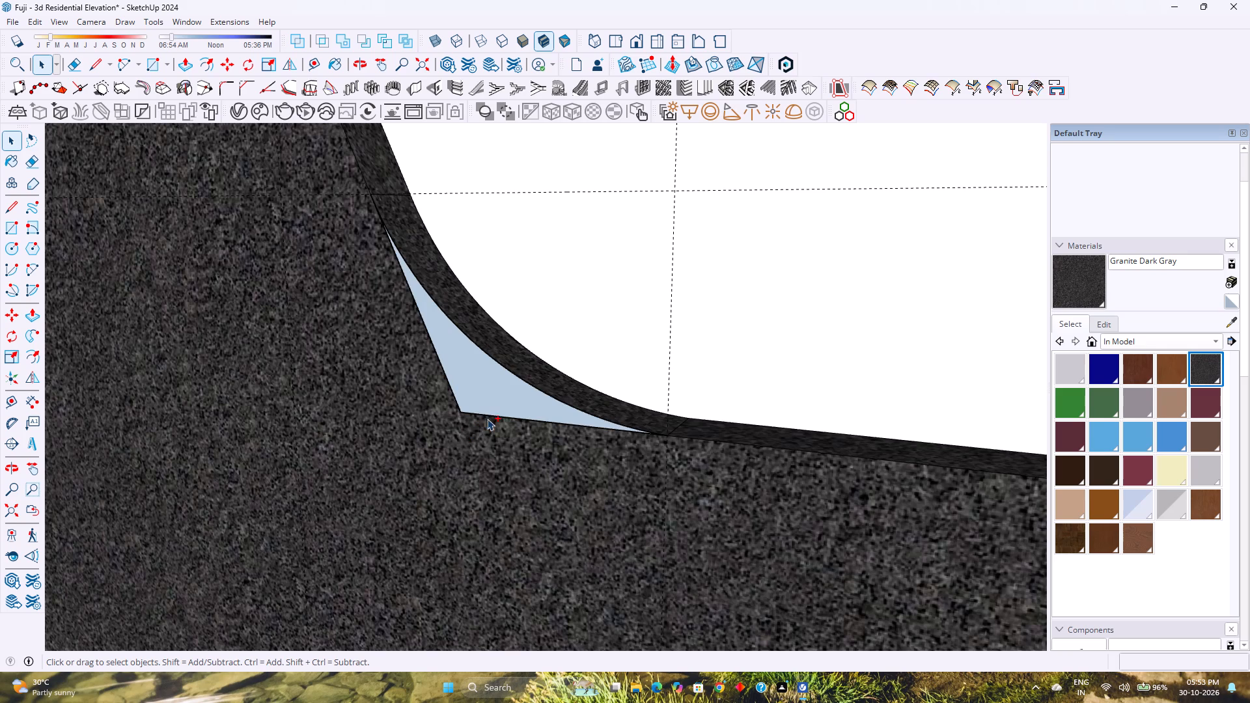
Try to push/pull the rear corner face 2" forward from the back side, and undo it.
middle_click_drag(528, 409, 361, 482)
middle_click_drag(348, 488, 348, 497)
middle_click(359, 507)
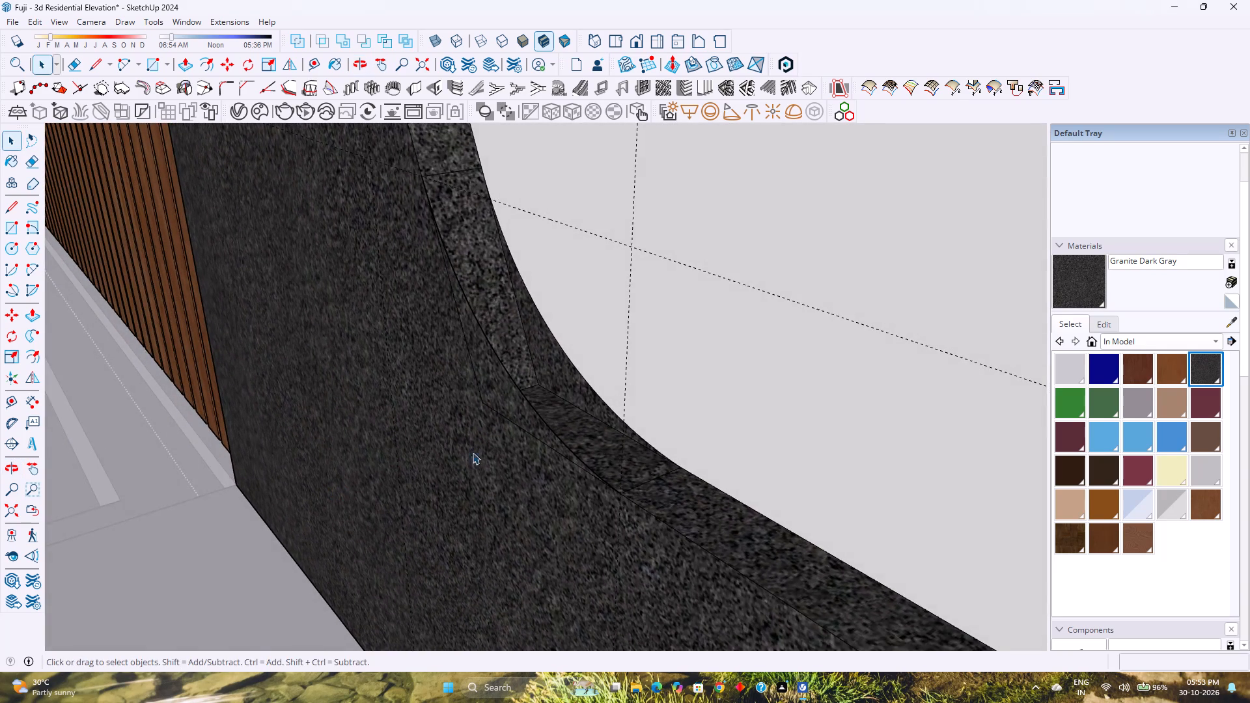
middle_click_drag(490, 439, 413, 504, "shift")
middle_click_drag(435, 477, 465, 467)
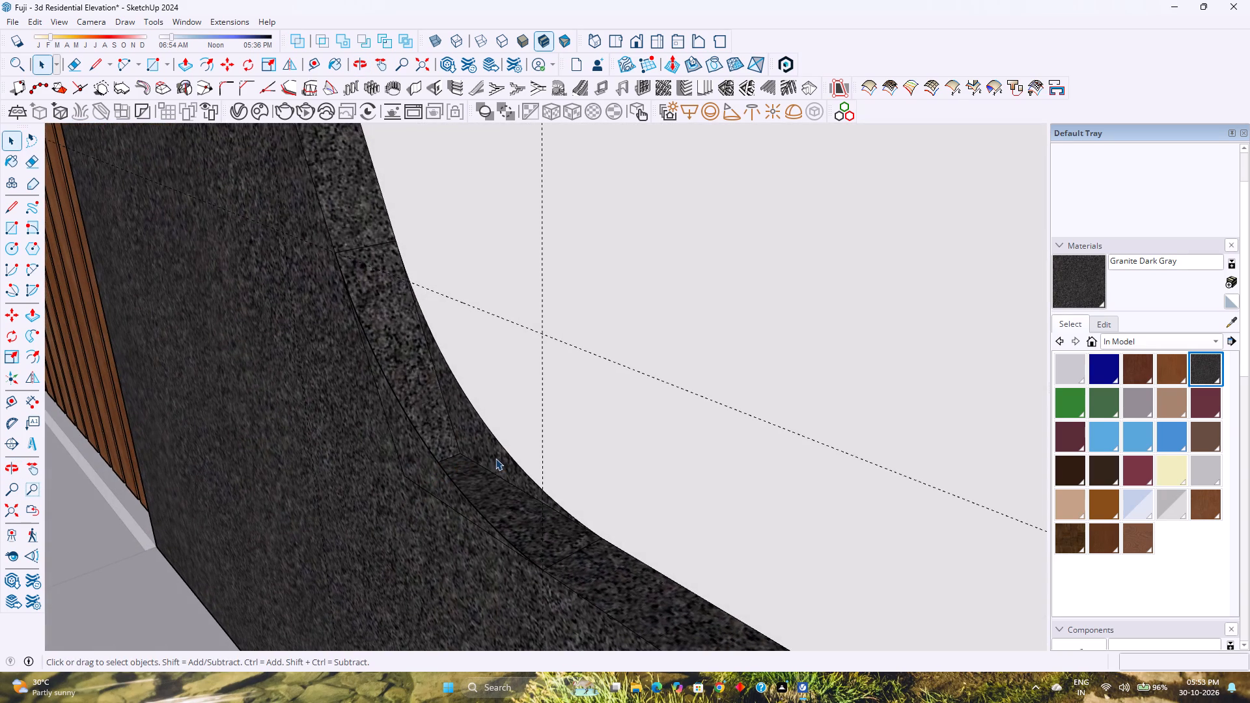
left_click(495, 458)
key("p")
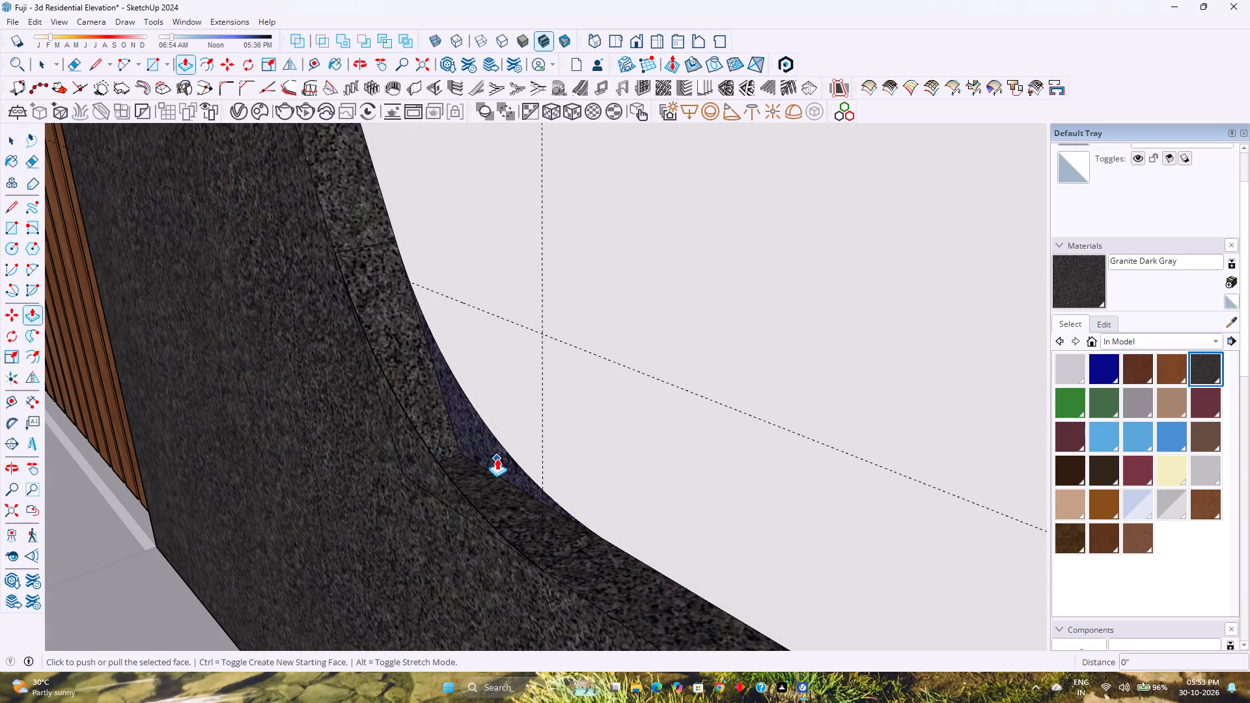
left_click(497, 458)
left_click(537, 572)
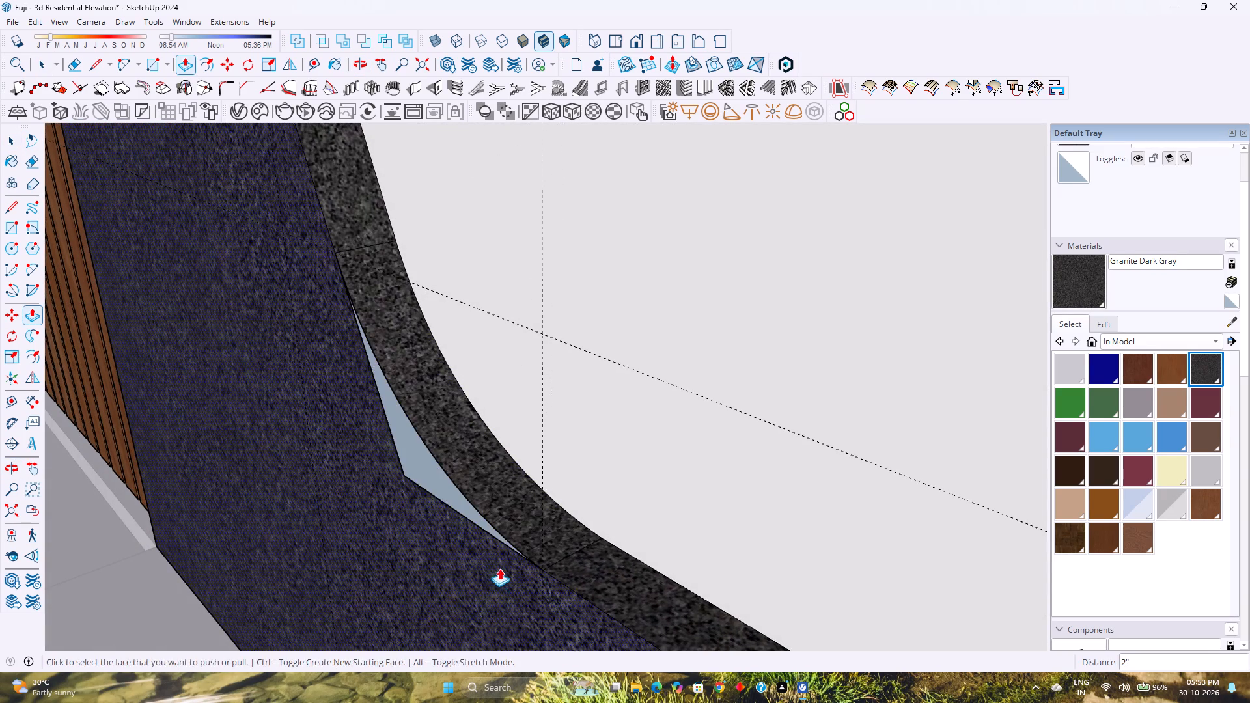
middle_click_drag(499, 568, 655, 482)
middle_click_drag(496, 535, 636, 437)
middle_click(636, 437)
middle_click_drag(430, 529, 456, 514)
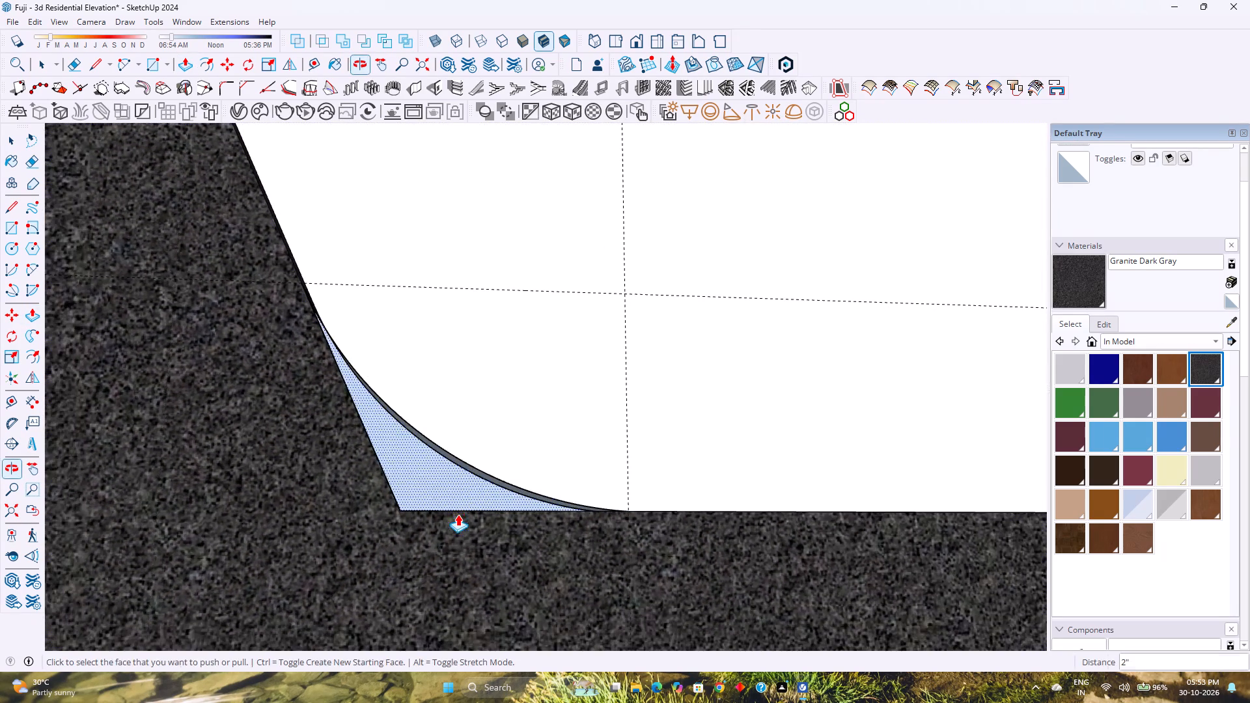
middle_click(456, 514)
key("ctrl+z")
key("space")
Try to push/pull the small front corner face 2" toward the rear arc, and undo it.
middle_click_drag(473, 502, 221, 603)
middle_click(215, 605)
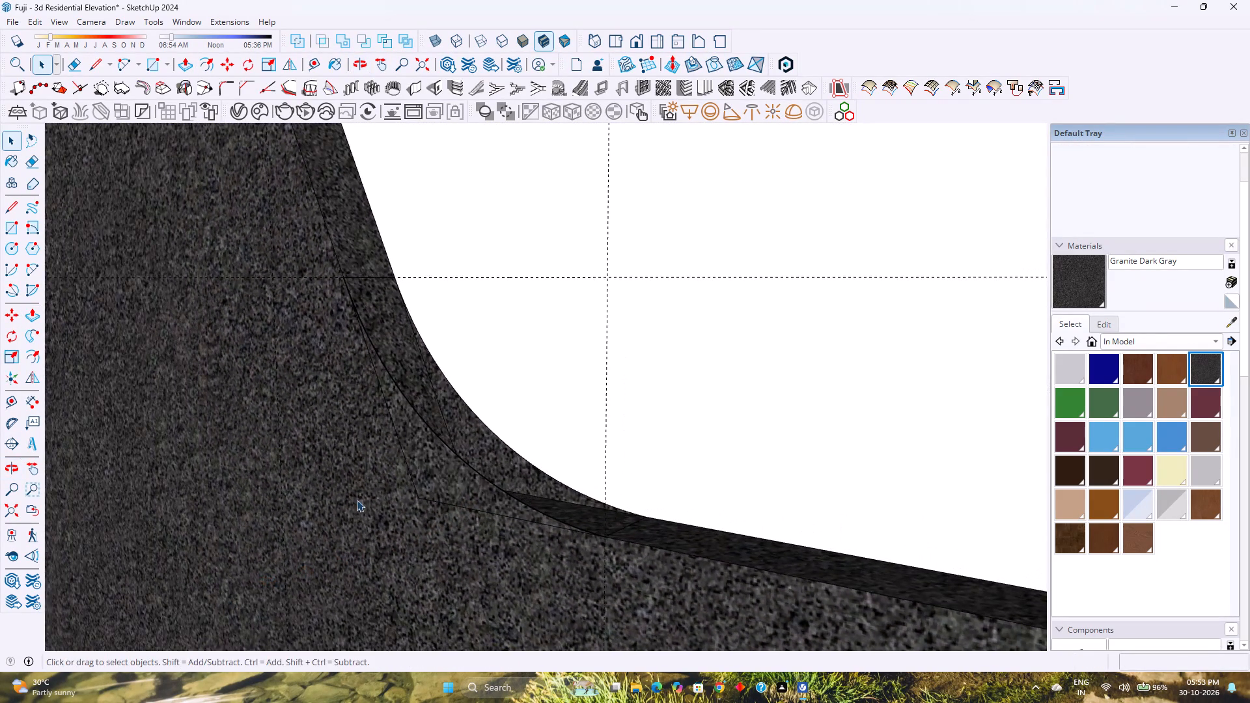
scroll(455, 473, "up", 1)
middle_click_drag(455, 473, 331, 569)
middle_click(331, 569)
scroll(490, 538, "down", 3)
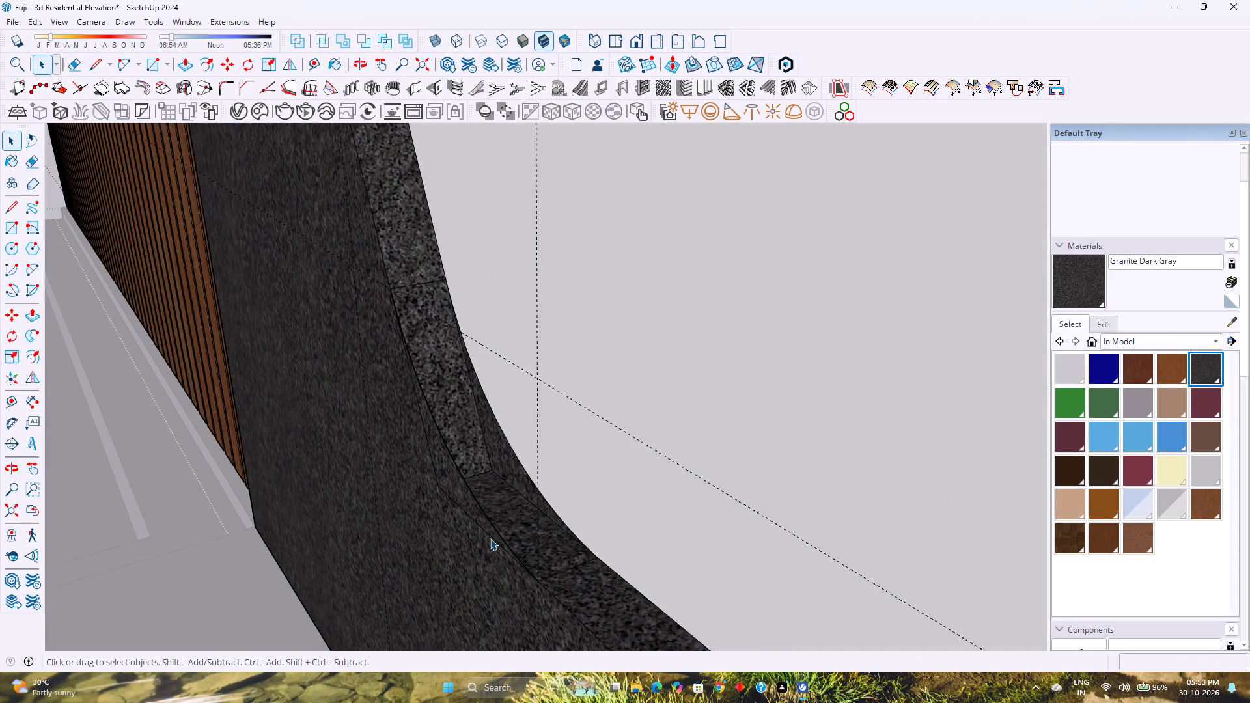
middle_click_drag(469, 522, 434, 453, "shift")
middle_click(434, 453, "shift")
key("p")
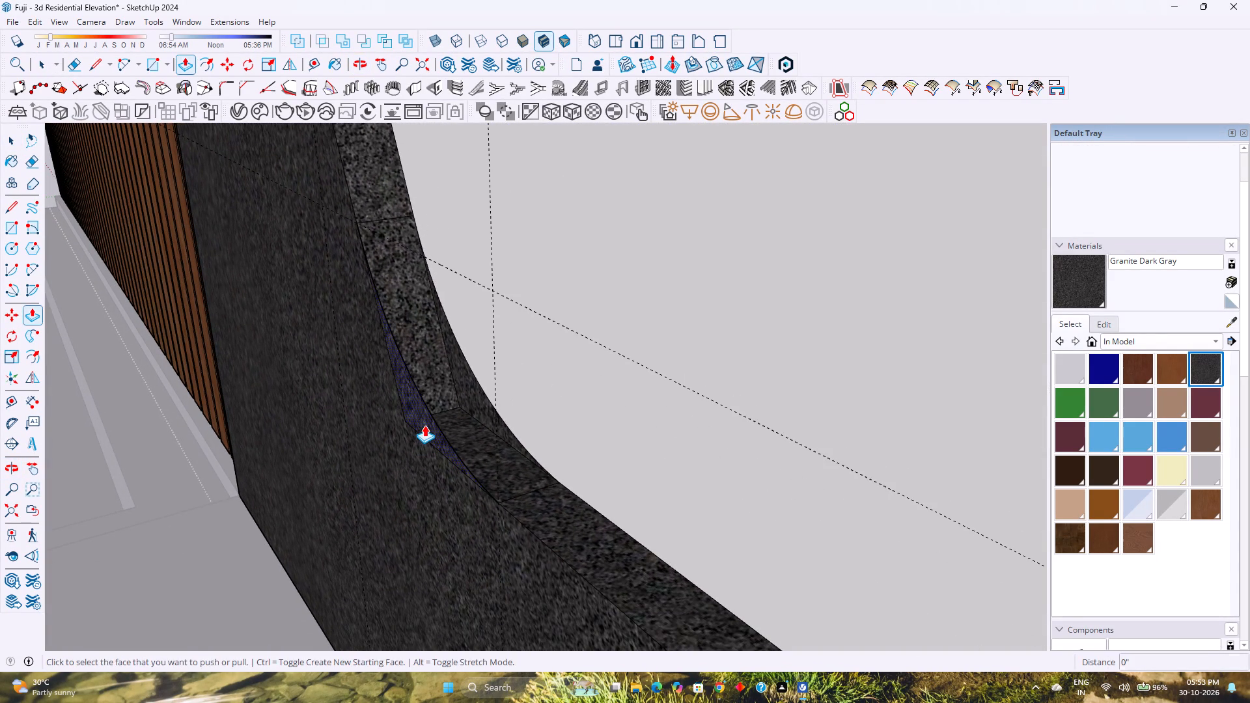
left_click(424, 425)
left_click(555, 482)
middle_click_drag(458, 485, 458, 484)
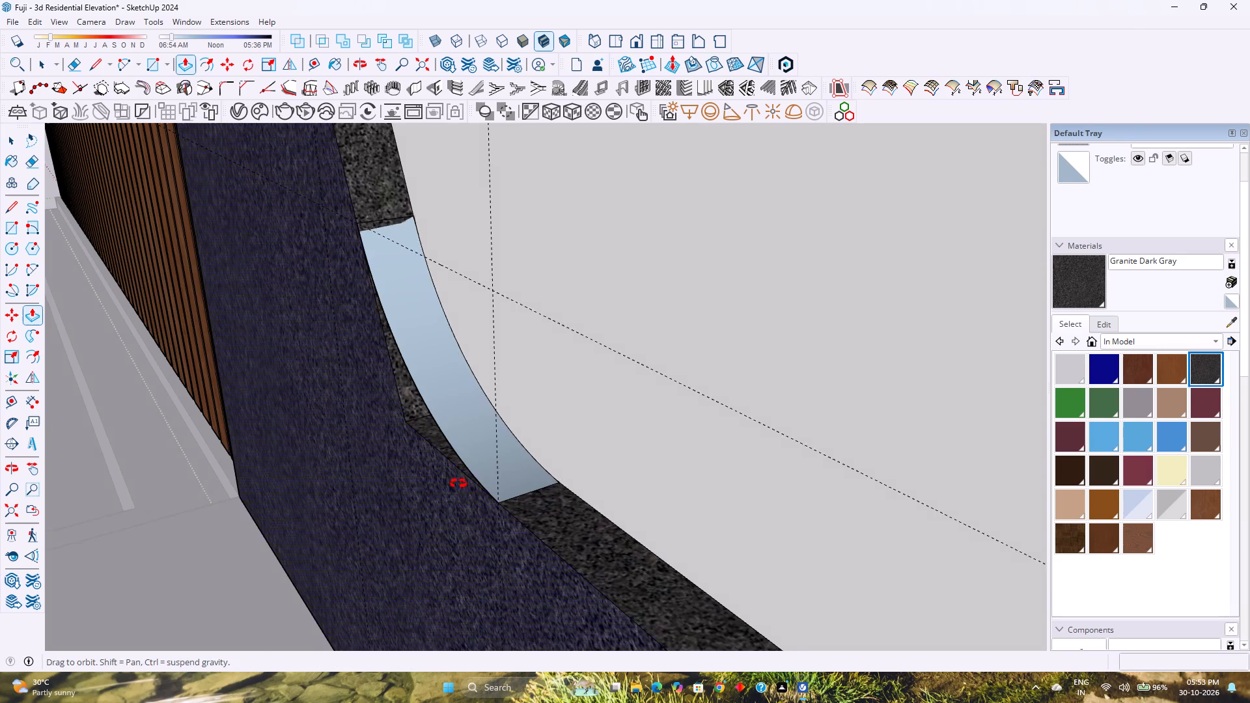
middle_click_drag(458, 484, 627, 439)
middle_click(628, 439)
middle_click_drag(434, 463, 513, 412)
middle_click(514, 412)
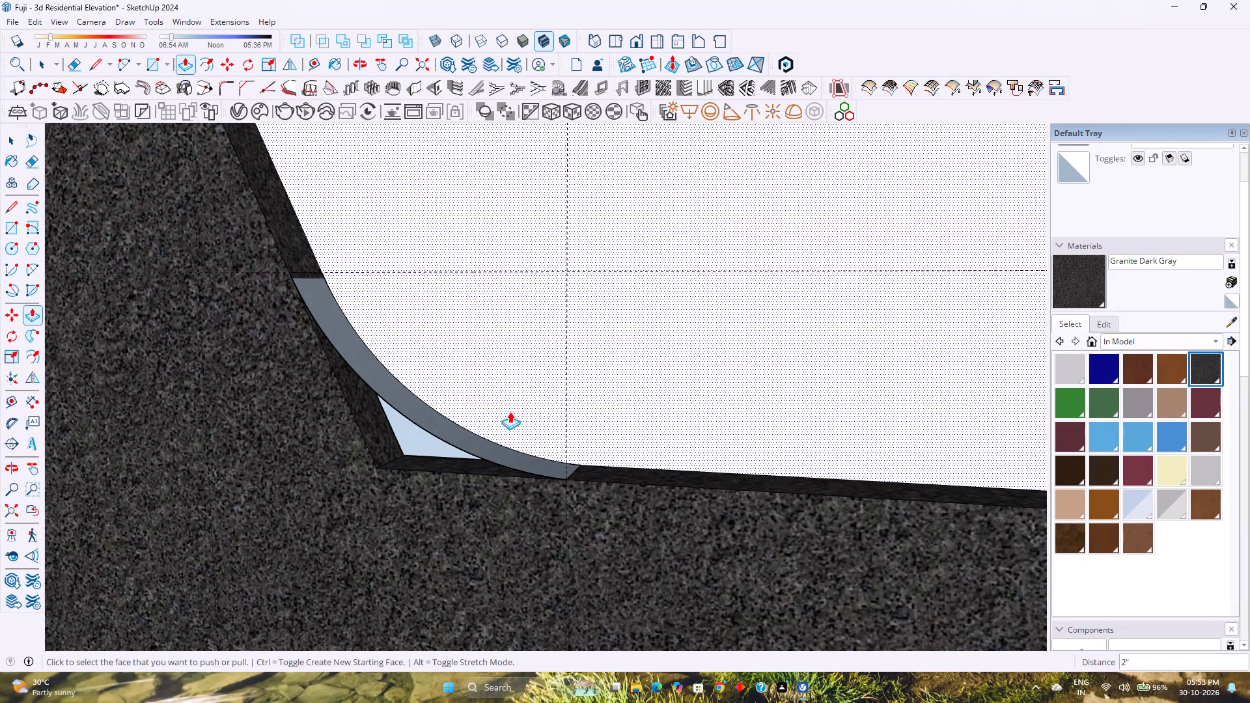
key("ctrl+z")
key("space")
Copy the small front corner face with its edges 1' out in front of the frame along the green axis.
middle_click_drag(504, 447, 304, 467)
middle_click(304, 467)
scroll(397, 476, "down", 4)
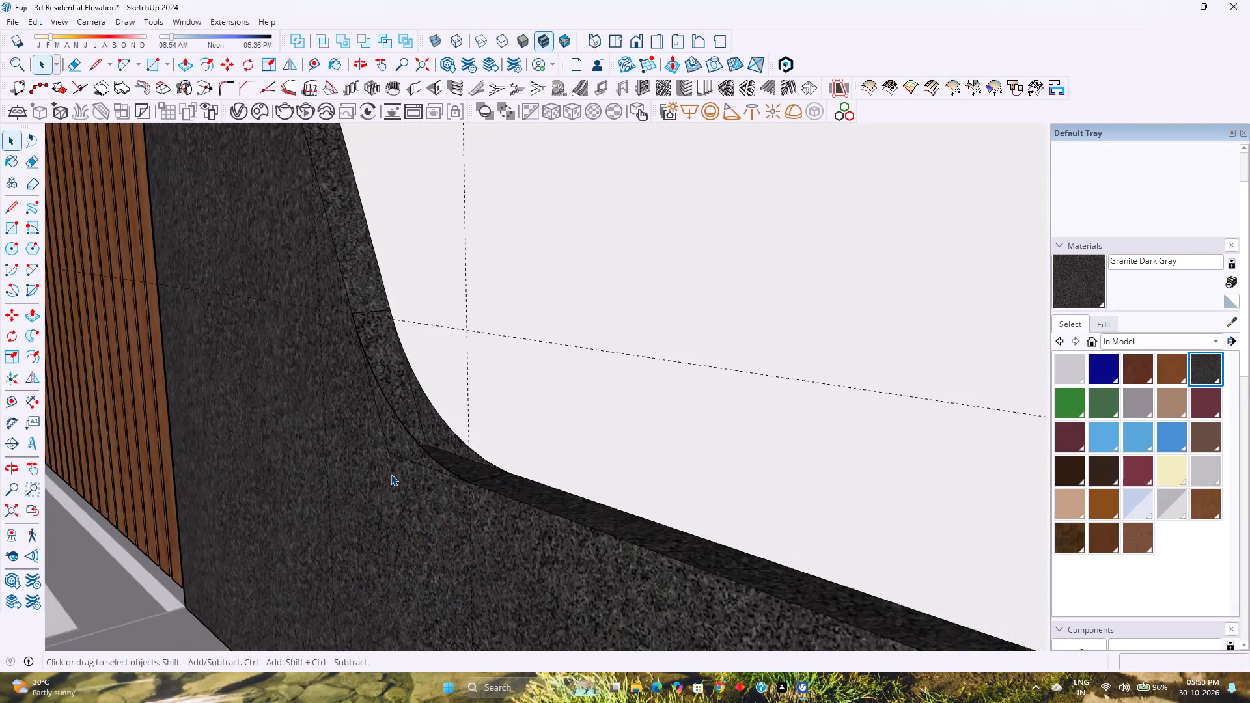
scroll(391, 474, "down", 2)
middle_click_drag(389, 474, 410, 445, "shift")
middle_click(410, 445, "shift")
scroll(417, 443, "down", 2)
middle_click_drag(417, 443, 467, 506)
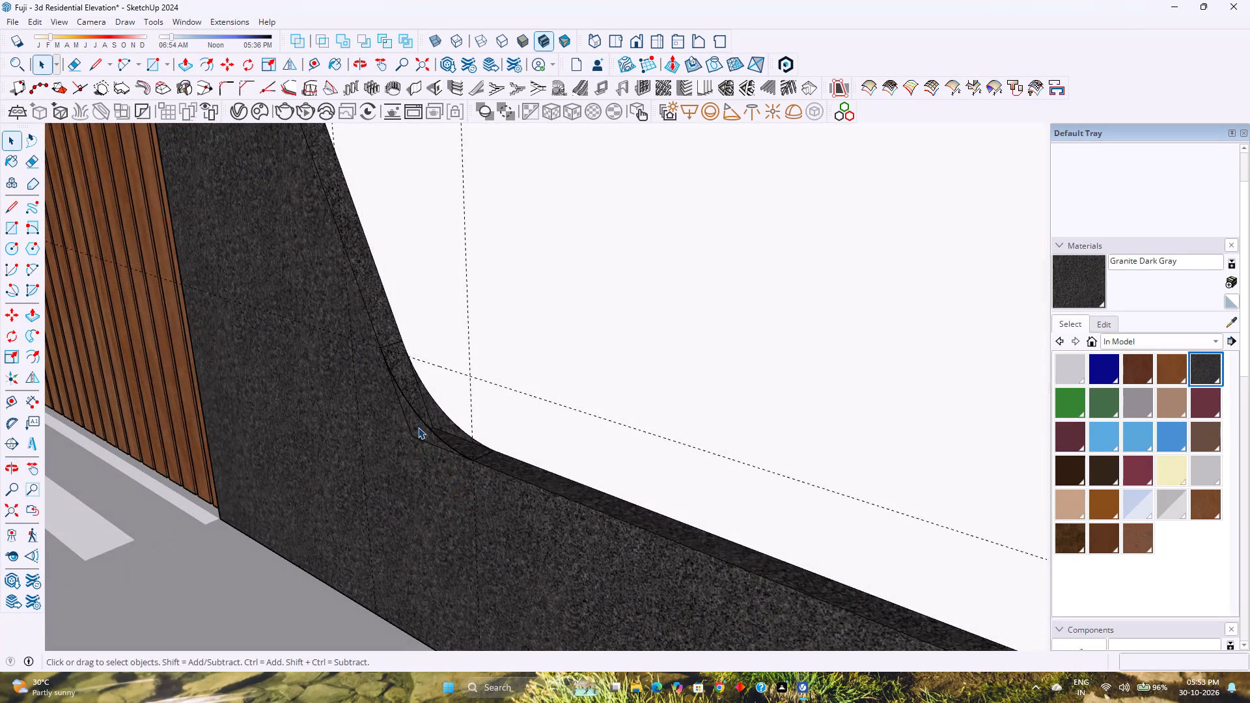
left_click(418, 427)
left_click(418, 427)
key("m")
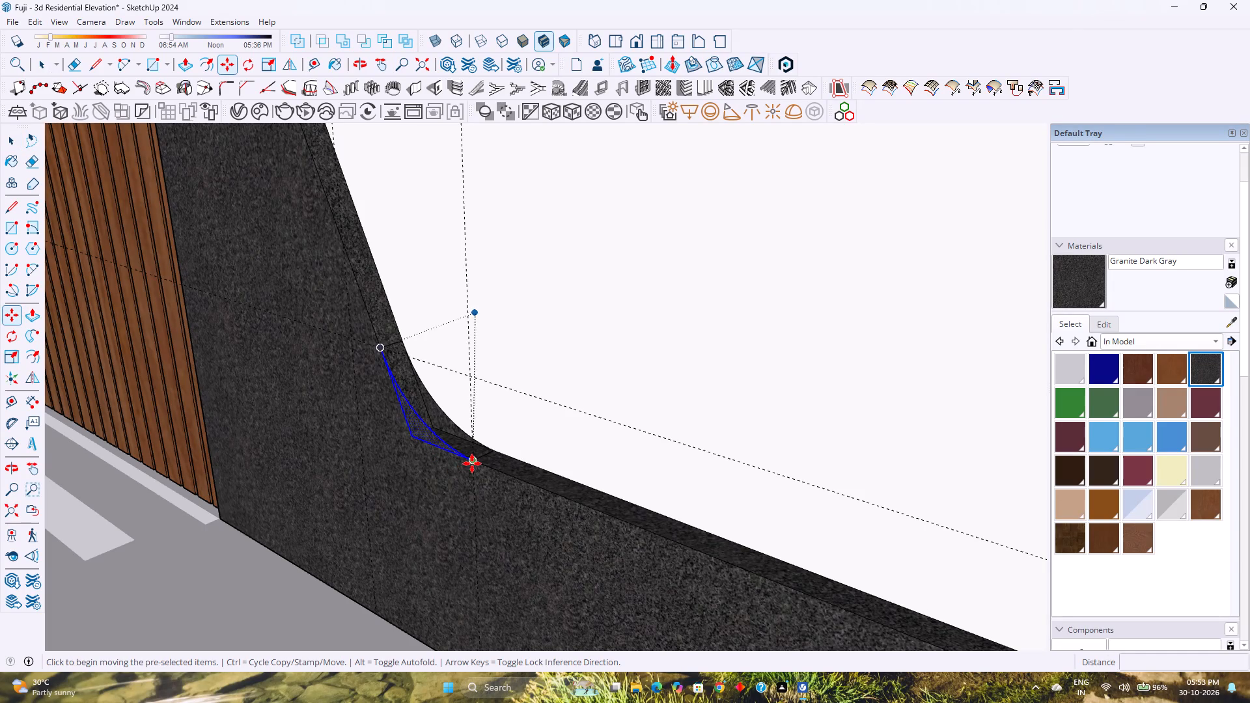
left_click(472, 463)
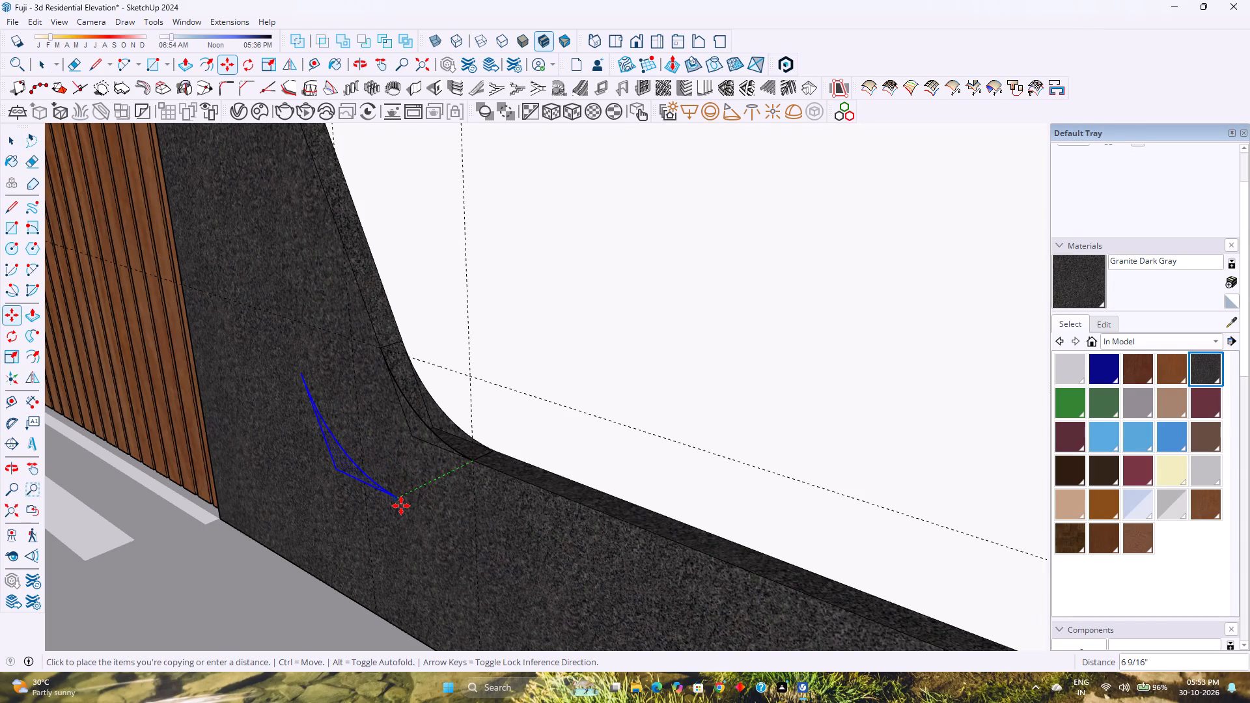
key("Left")
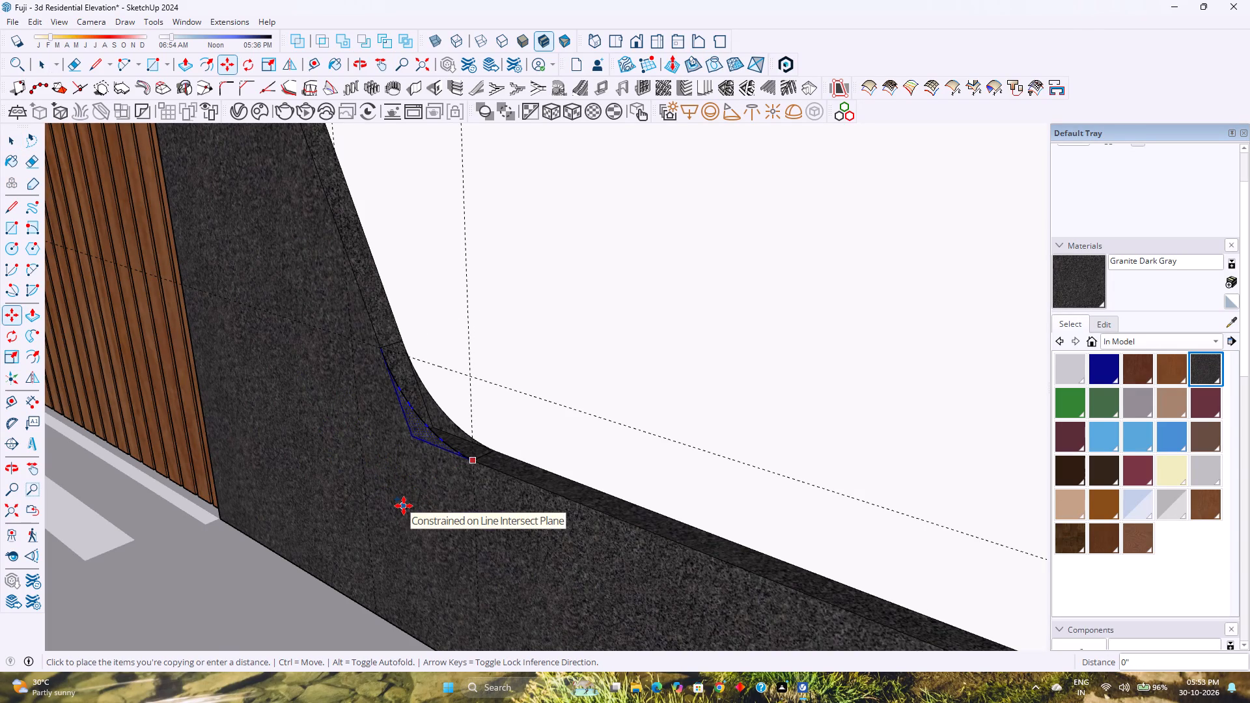
type("1'")
key("Return")
key("space")
scroll(391, 473, "up", 5)
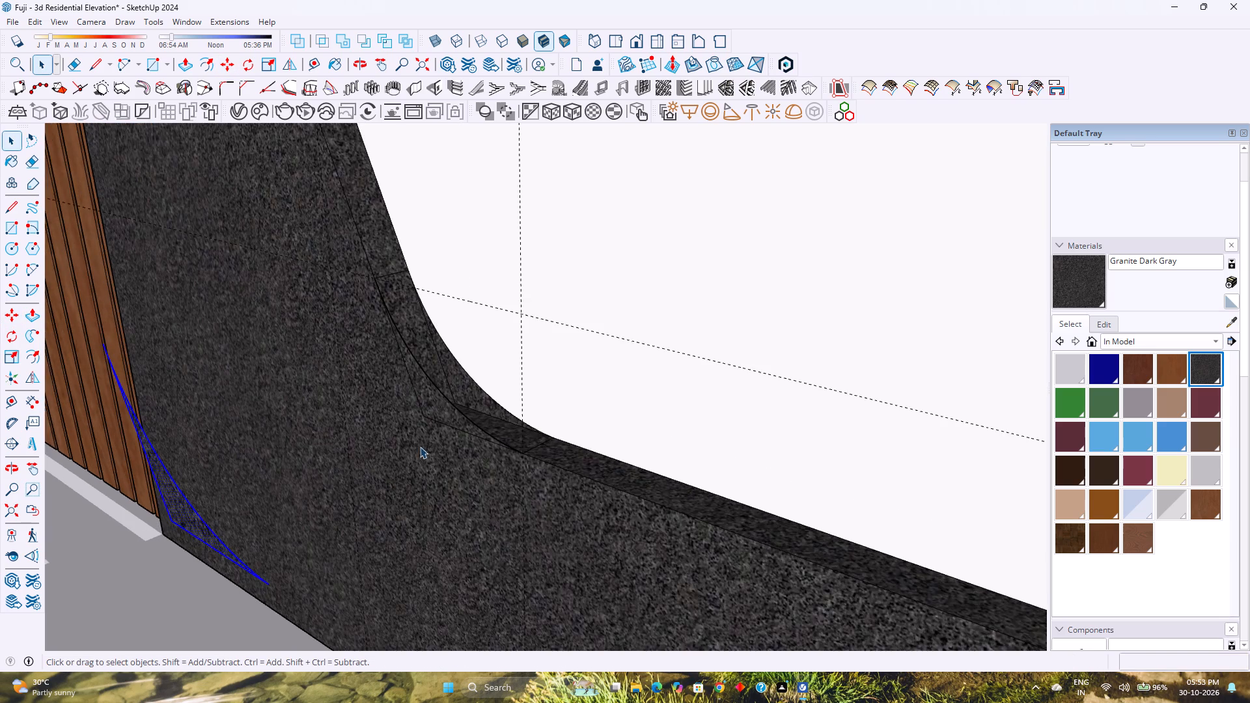
Push/pull the small front corner face 2" back to the end of the rear arc at the ledge.
scroll(420, 447, "up", 1)
left_click(448, 401)
key("p")
left_click(448, 401)
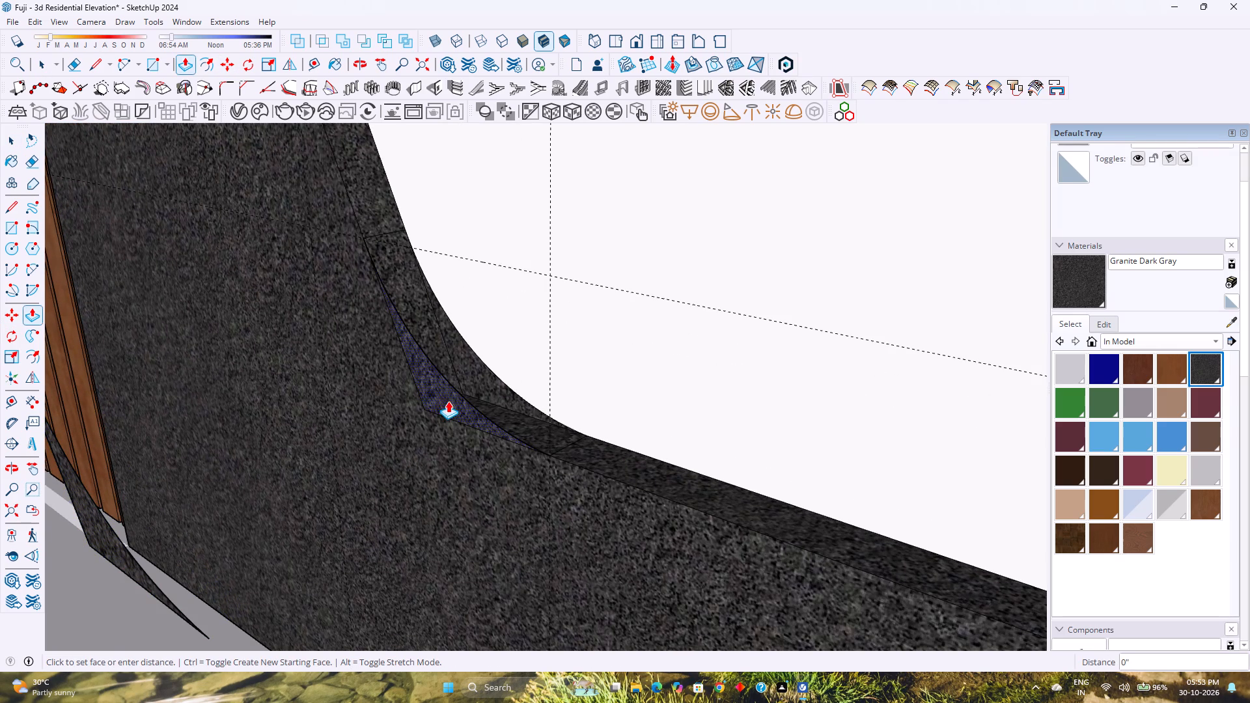
left_click(584, 434)
Paint the unpainted curved inner corner face with Granite Dark Gray.
key("space")
left_click(485, 392)
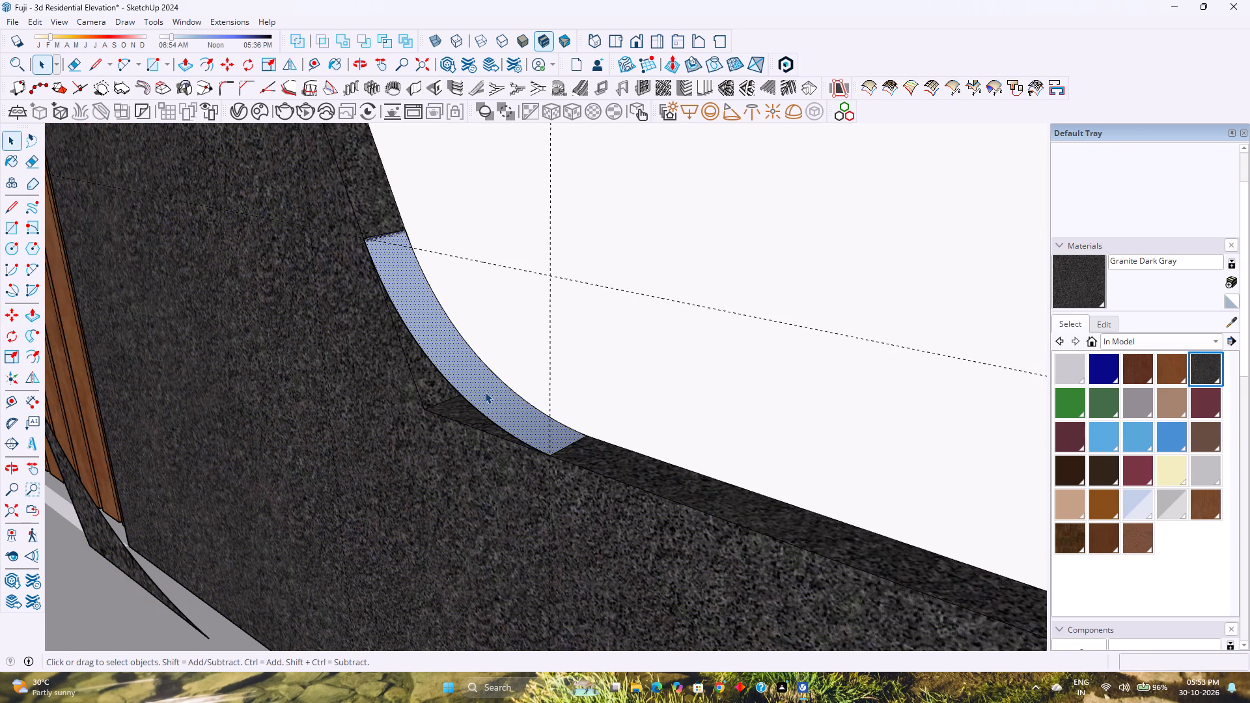
left_click(1083, 281)
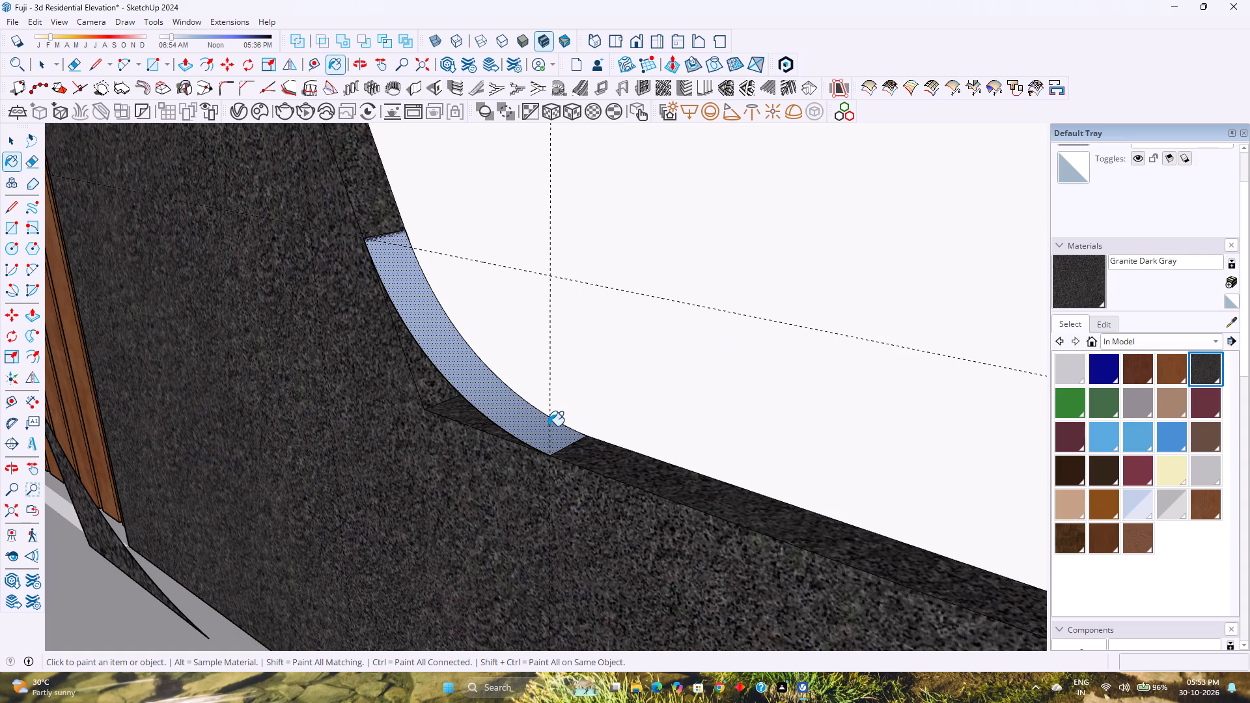
left_click(529, 426)
key("space")
Copy the floating corner face with its edges back onto the frame's front, snapping its tip to the arc's end on the ledge.
scroll(437, 435, "down", 3)
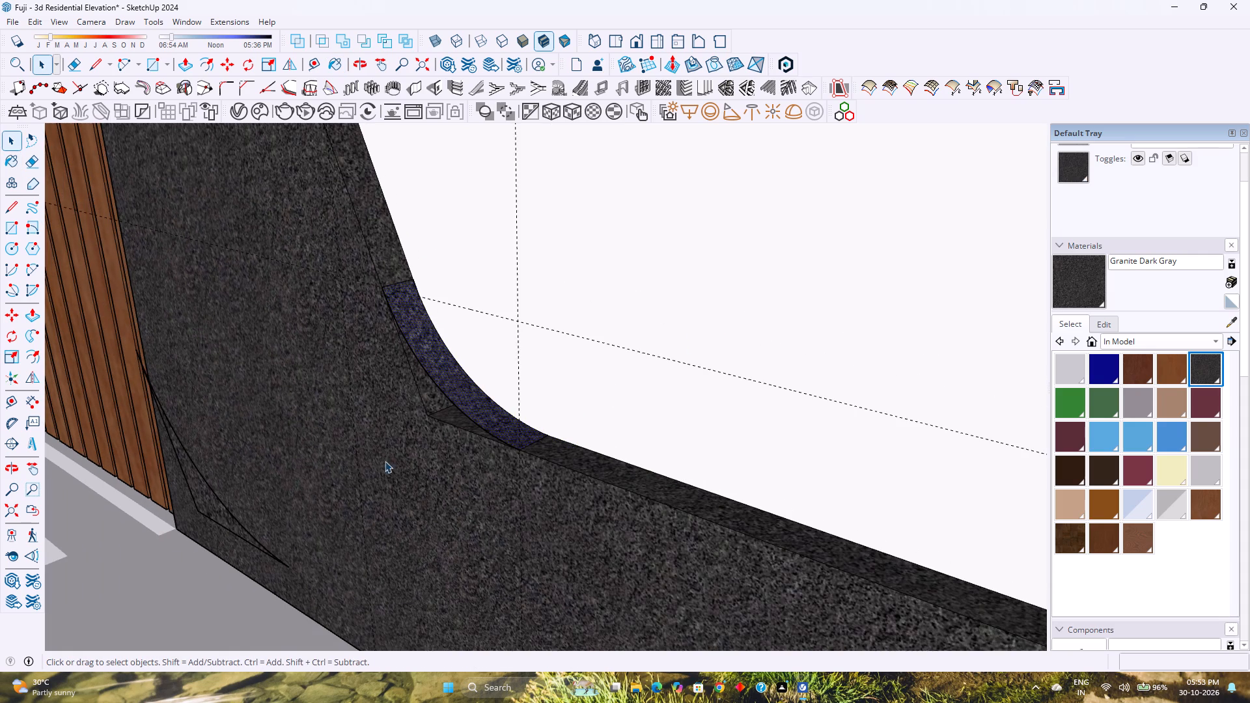
double_click(207, 504)
key("m")
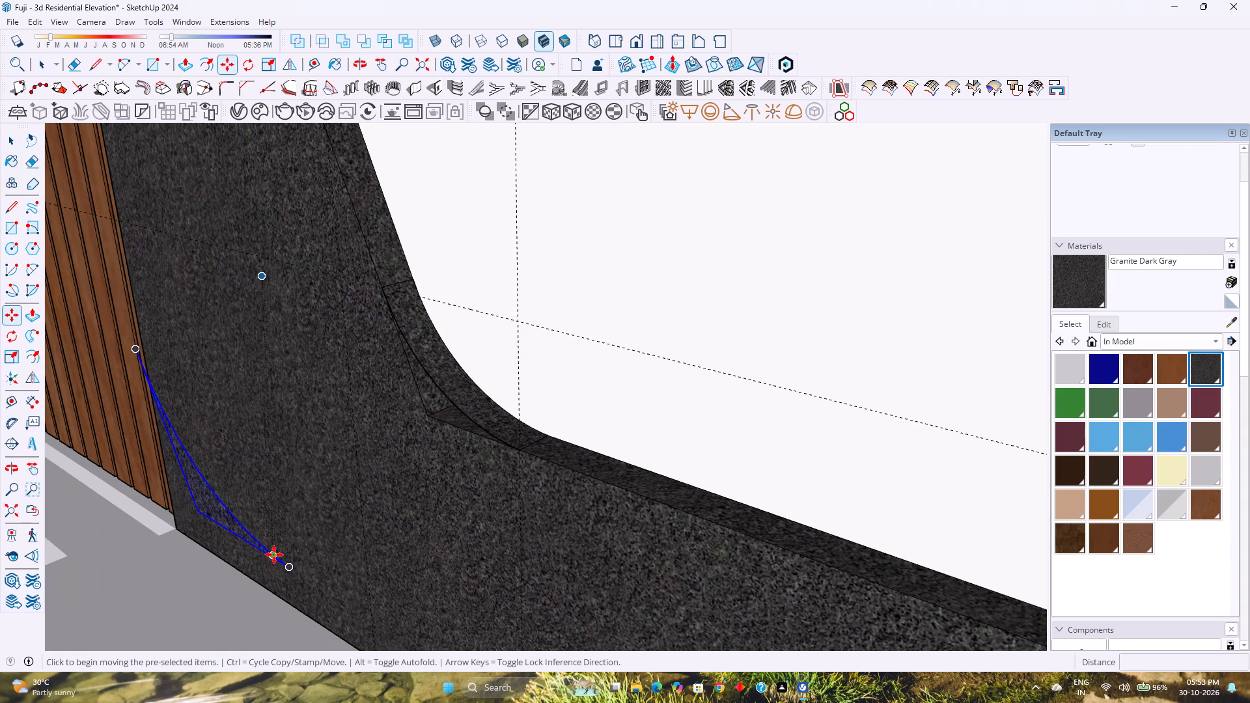
left_click(288, 567)
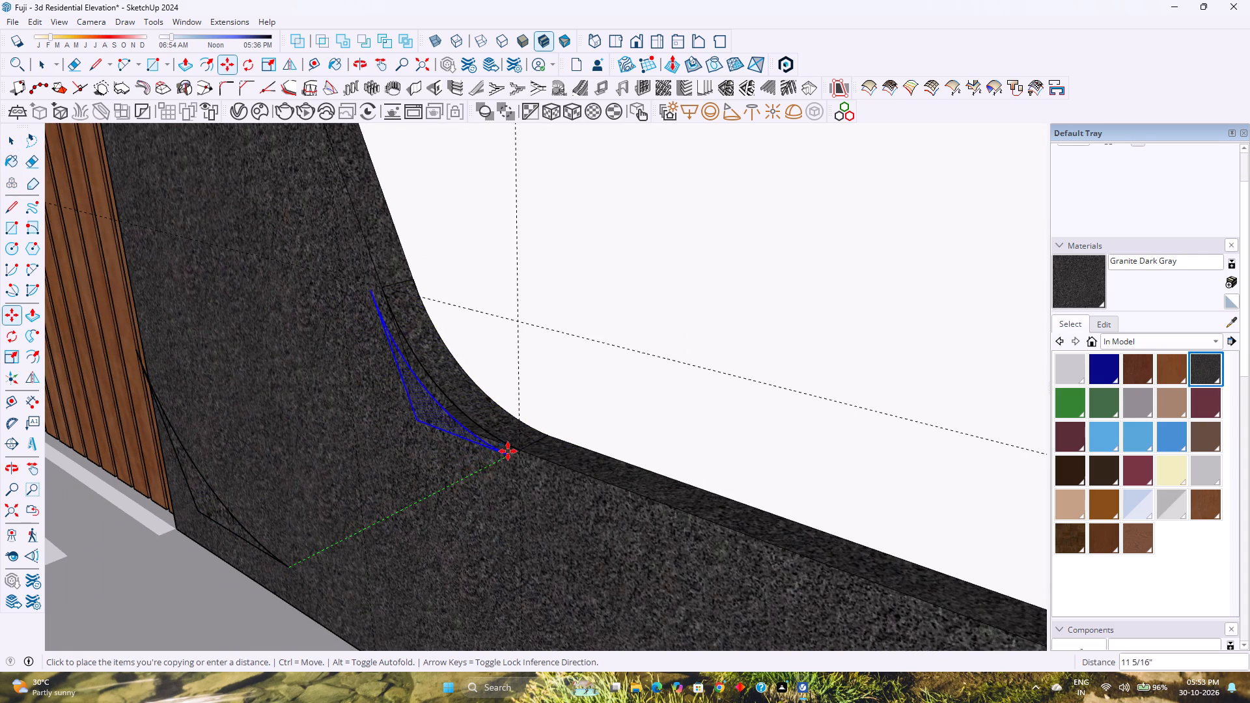
left_click(515, 448)
key("space")
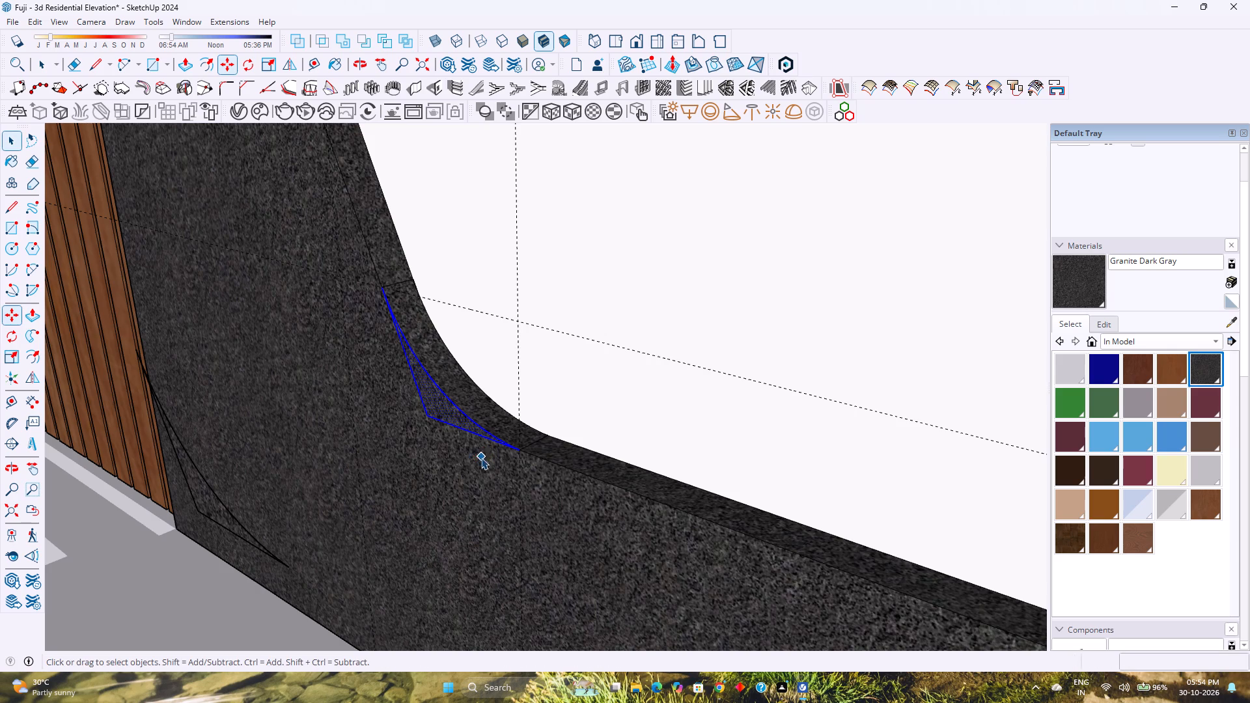
key("Escape")
Delete the two straight edges separating the restored corner face from the frame's front face.
left_click(455, 428)
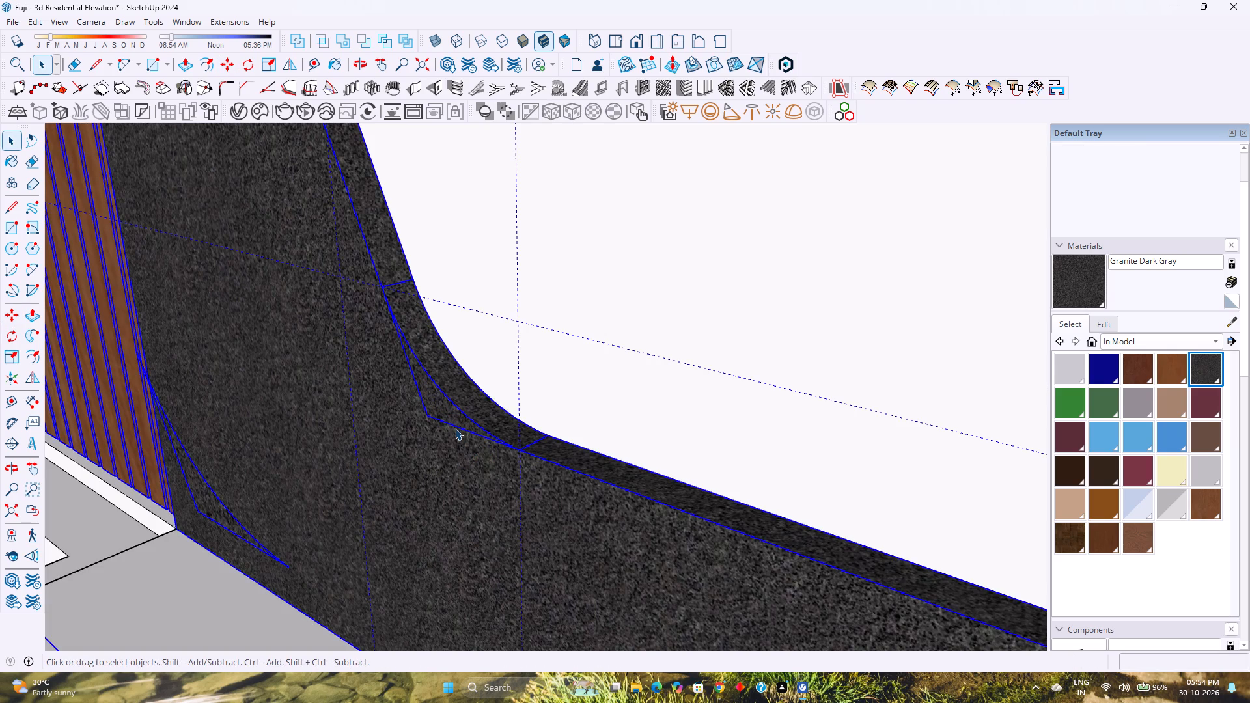
left_click(455, 428)
left_click(455, 428)
middle_click_drag(389, 458, 447, 440)
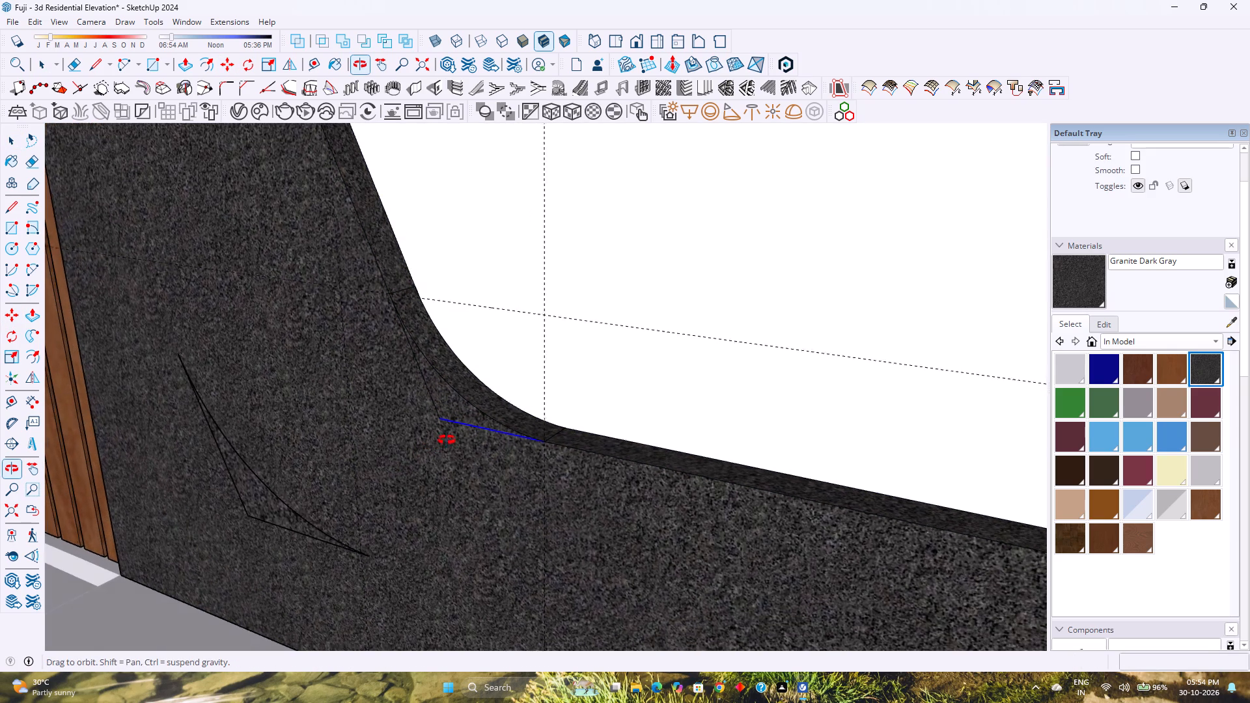
middle_click_drag(447, 440, 448, 440)
middle_click(448, 440)
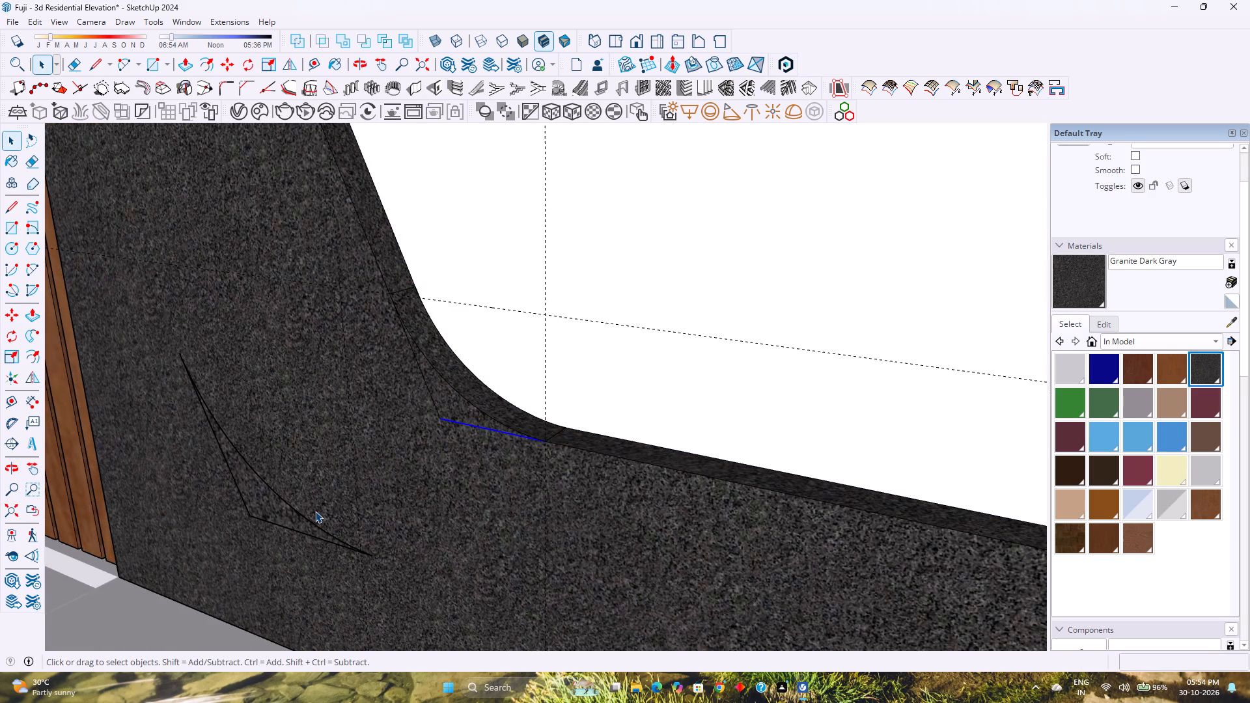
key("Delete")
left_click(434, 404)
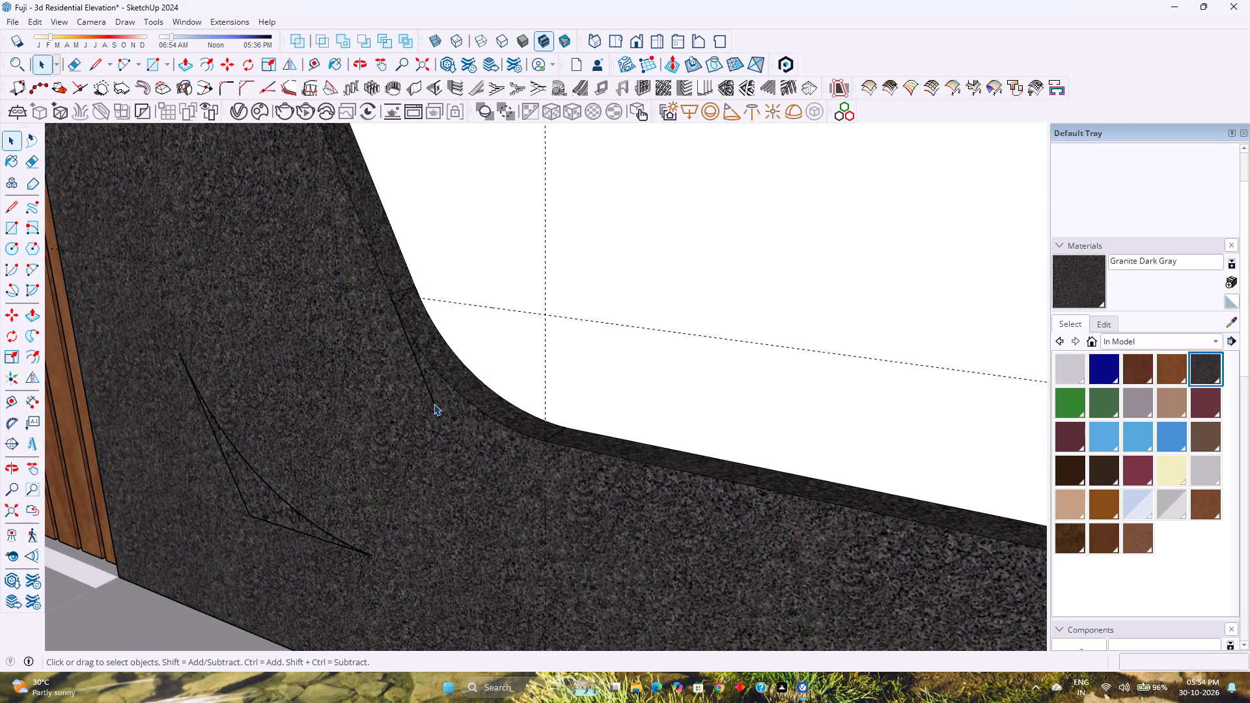
key("Delete")
Delete the floating spare copy of the corner face with its edges in front of the frame.
left_click(278, 509)
left_click(277, 509)
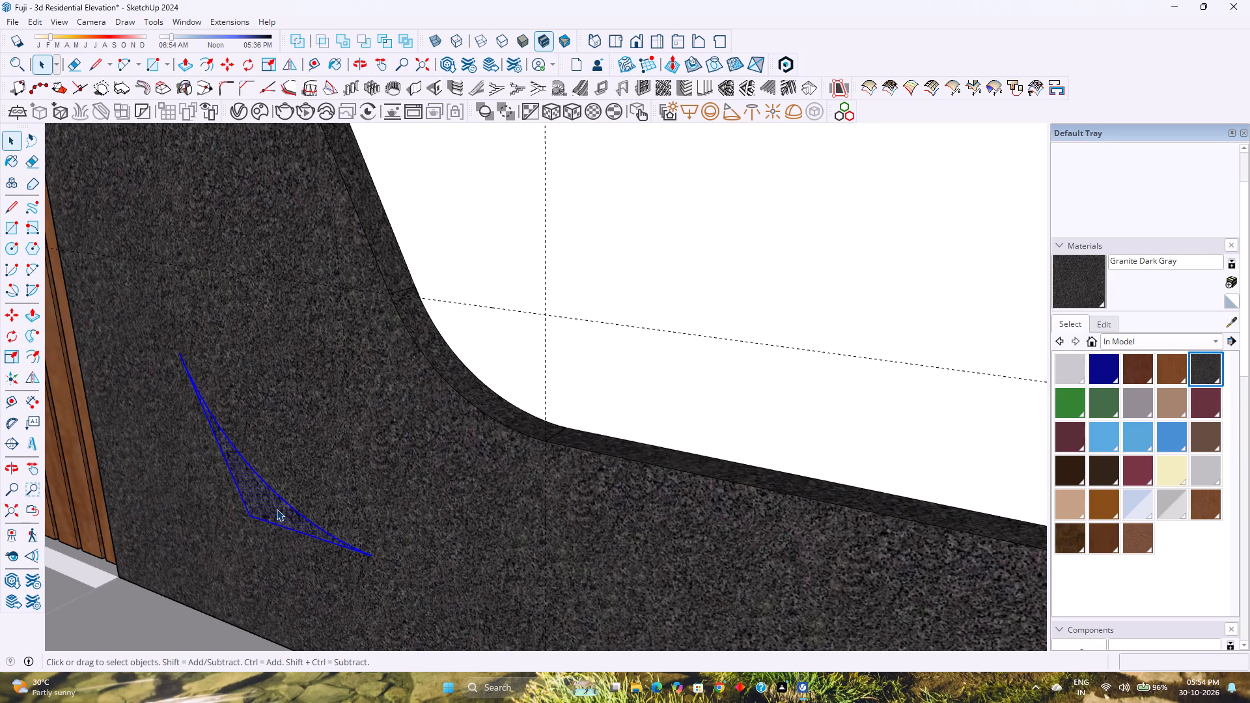
key("Delete")
Save the model.
scroll(279, 508, "down", 8)
middle_click_drag(292, 490, 281, 563, "ctrl")
middle_click_drag(227, 535, 325, 467)
middle_click(325, 467)
scroll(352, 456, "down", 5)
middle_click_drag(374, 444, 305, 552, "shift")
middle_click_drag(303, 521, 461, 441)
middle_click_drag(465, 439, 471, 437)
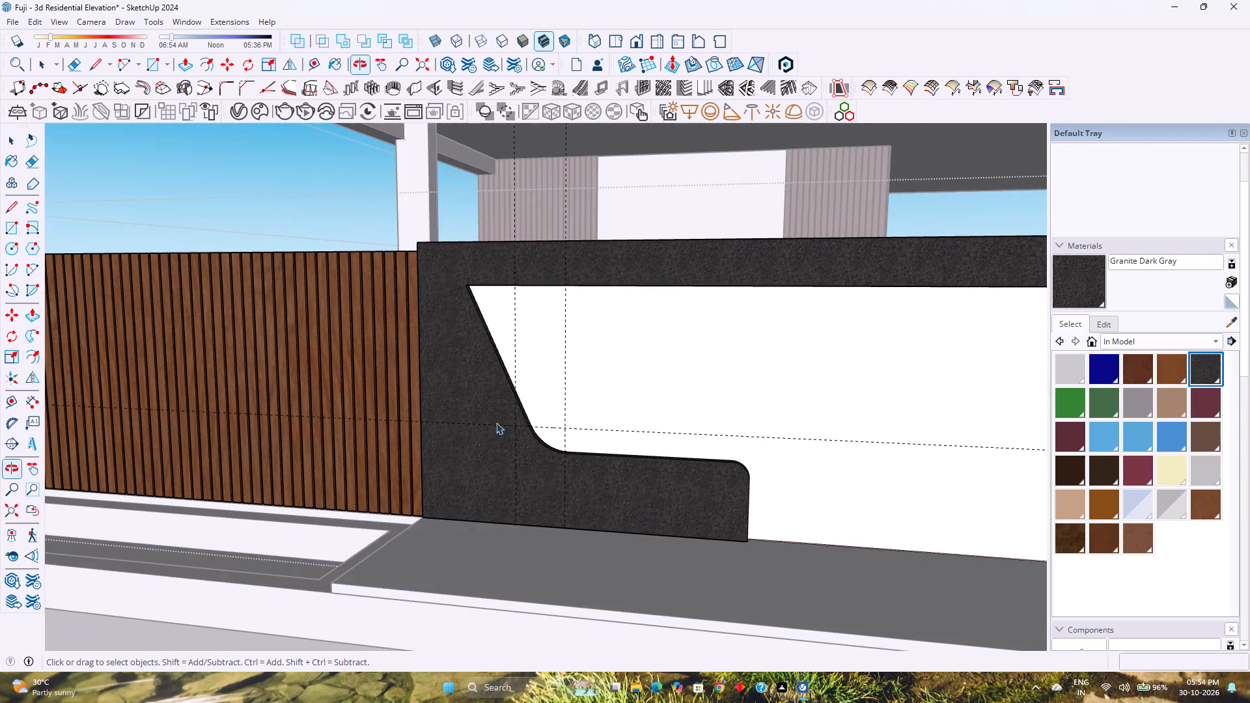
scroll(512, 415, "down", 2)
key("ctrl+s")
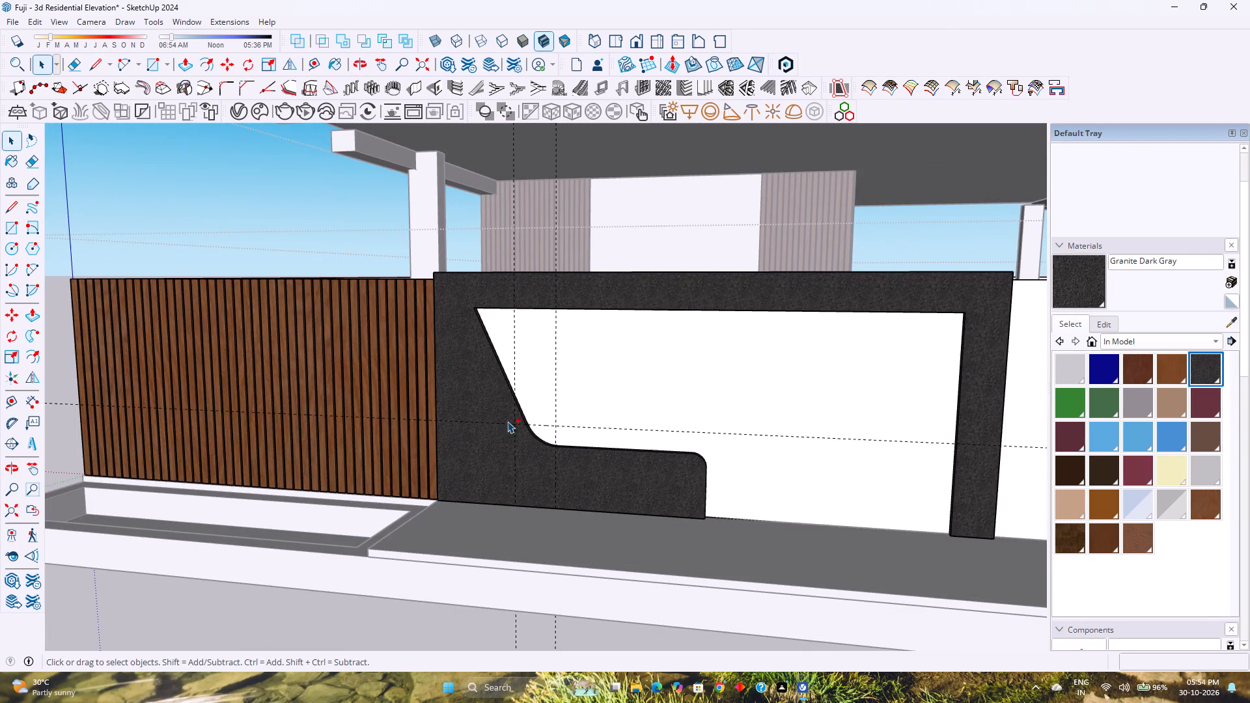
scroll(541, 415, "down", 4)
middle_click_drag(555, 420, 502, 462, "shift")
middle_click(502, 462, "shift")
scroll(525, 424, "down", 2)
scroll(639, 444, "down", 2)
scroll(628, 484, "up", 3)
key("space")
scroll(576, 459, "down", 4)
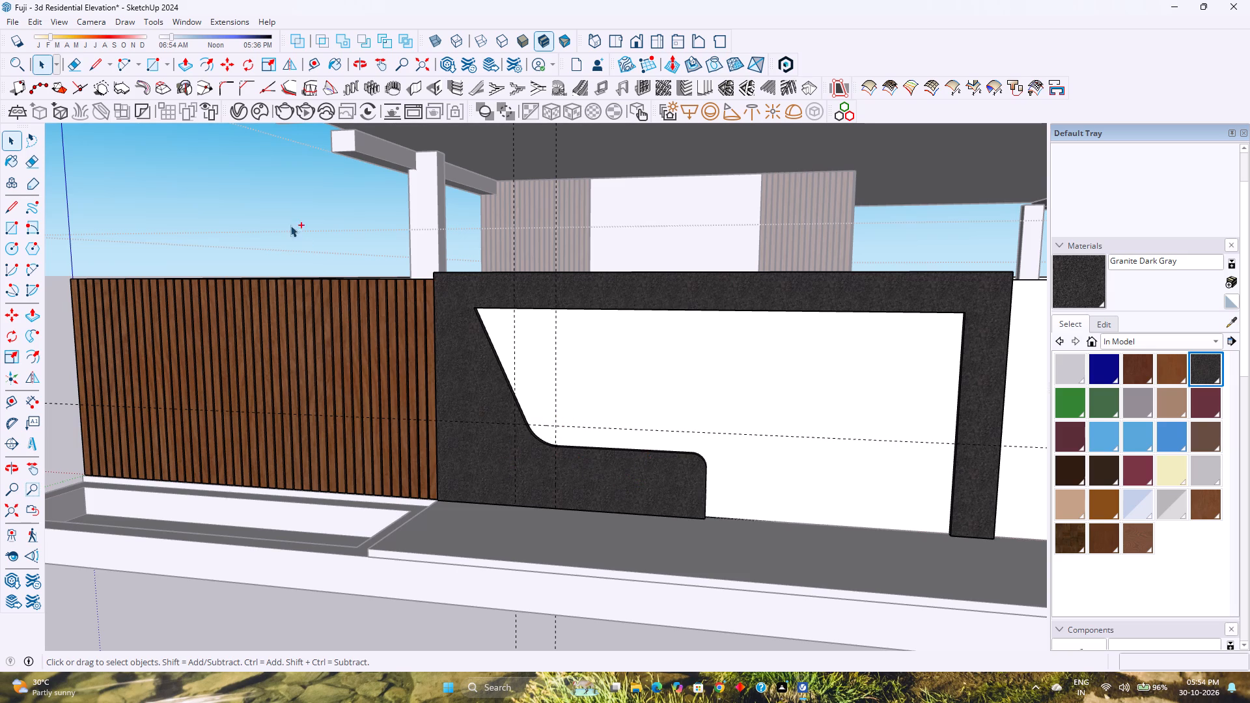
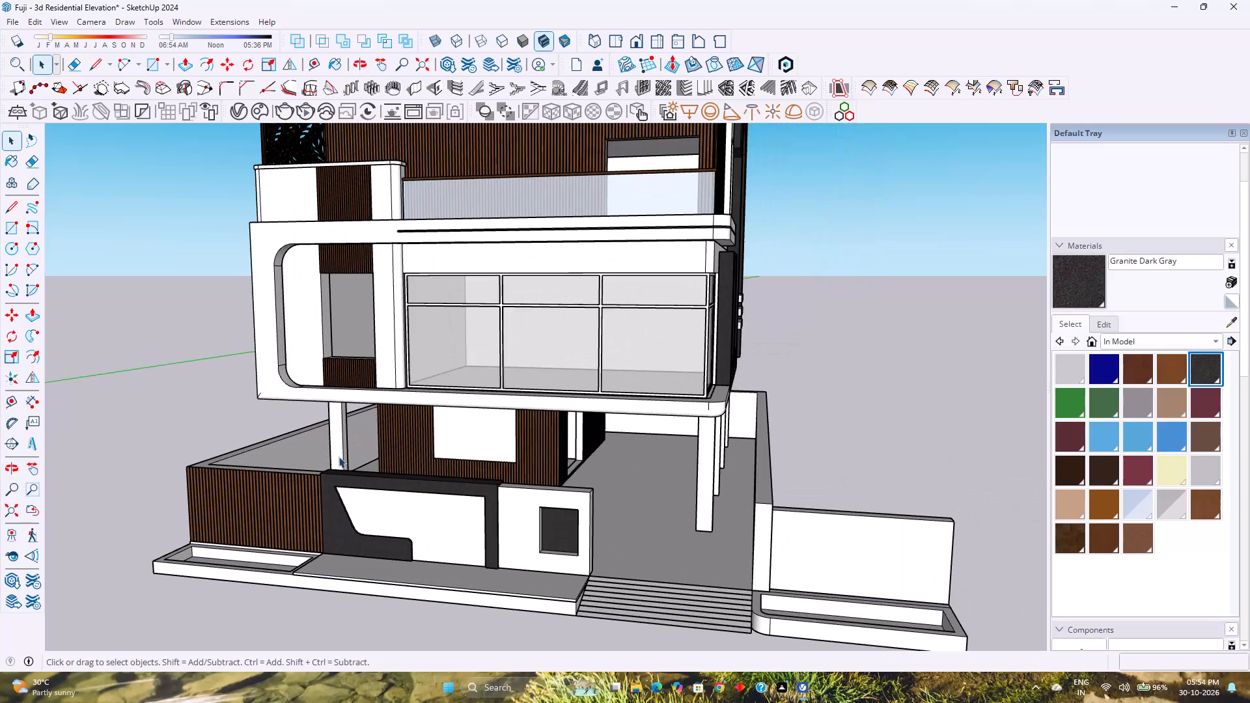
Save the residential elevation model with the whole building's front in view.
scroll(444, 356, "down", 3)
middle_click_drag(429, 393, 471, 338, "shift")
middle_click(475, 335, "shift")
middle_click_drag(484, 338, 467, 418, "shift")
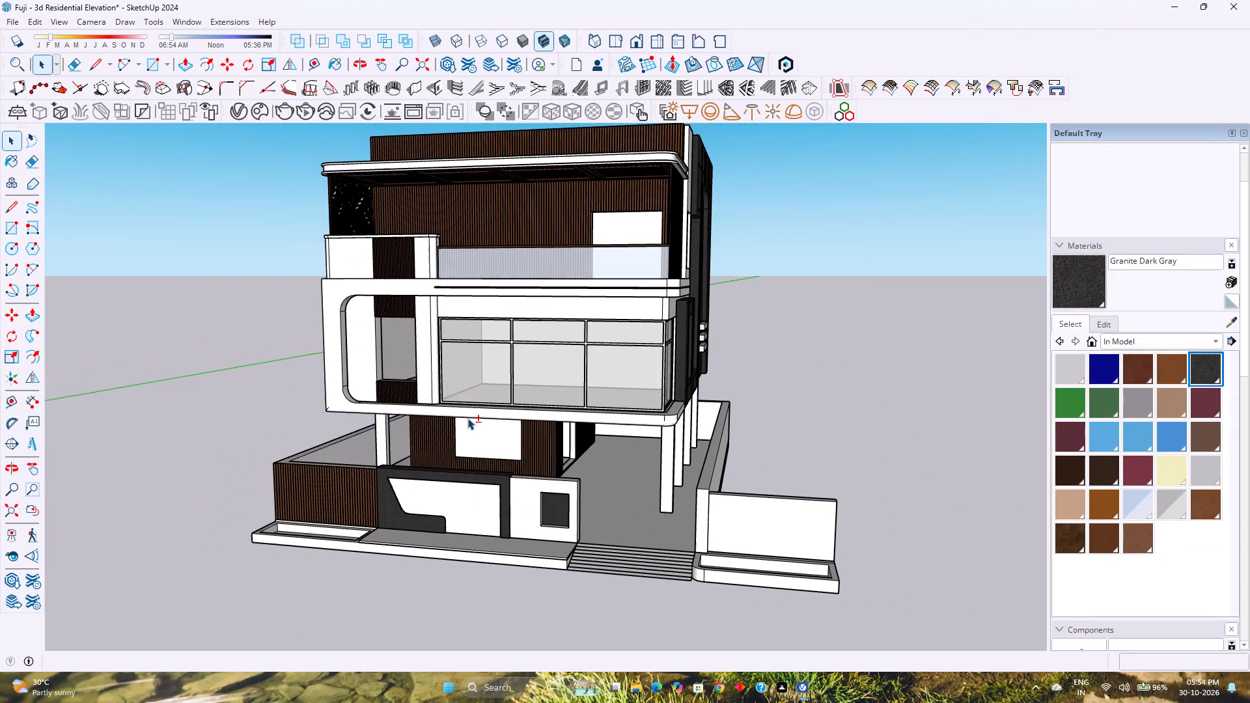
middle_click_drag(544, 411, 559, 389)
middle_click(559, 389)
key("ctrl+s")
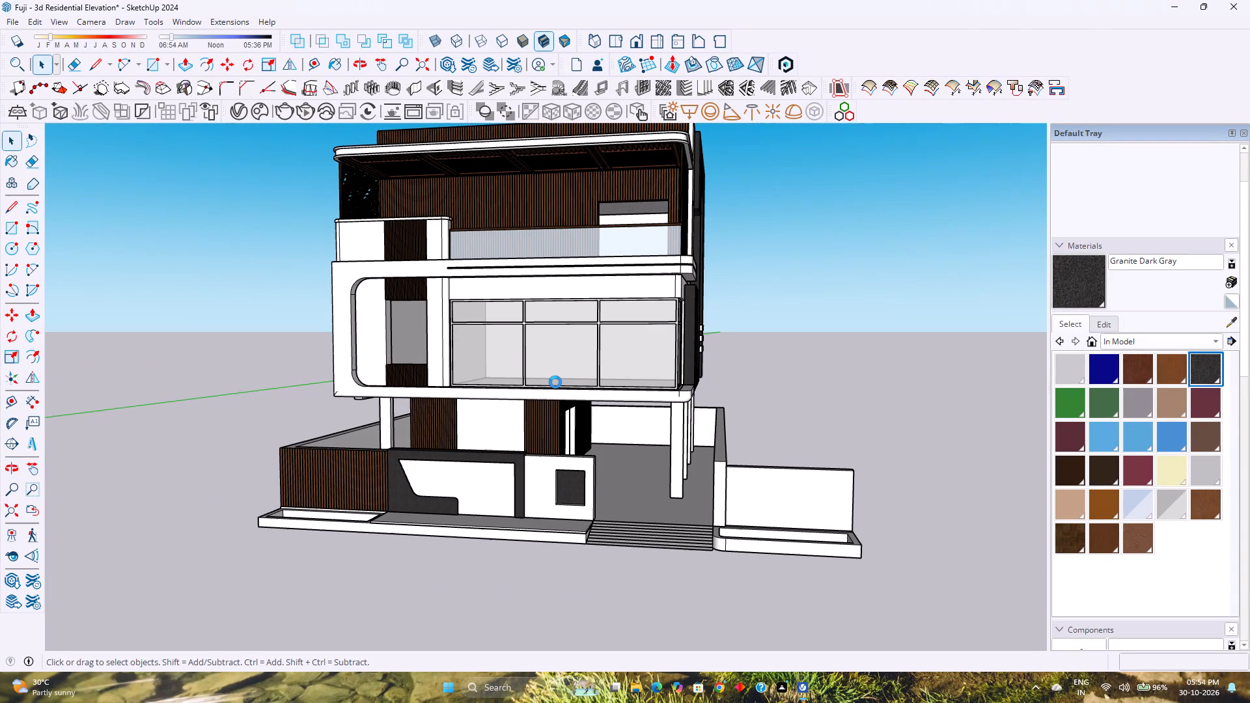
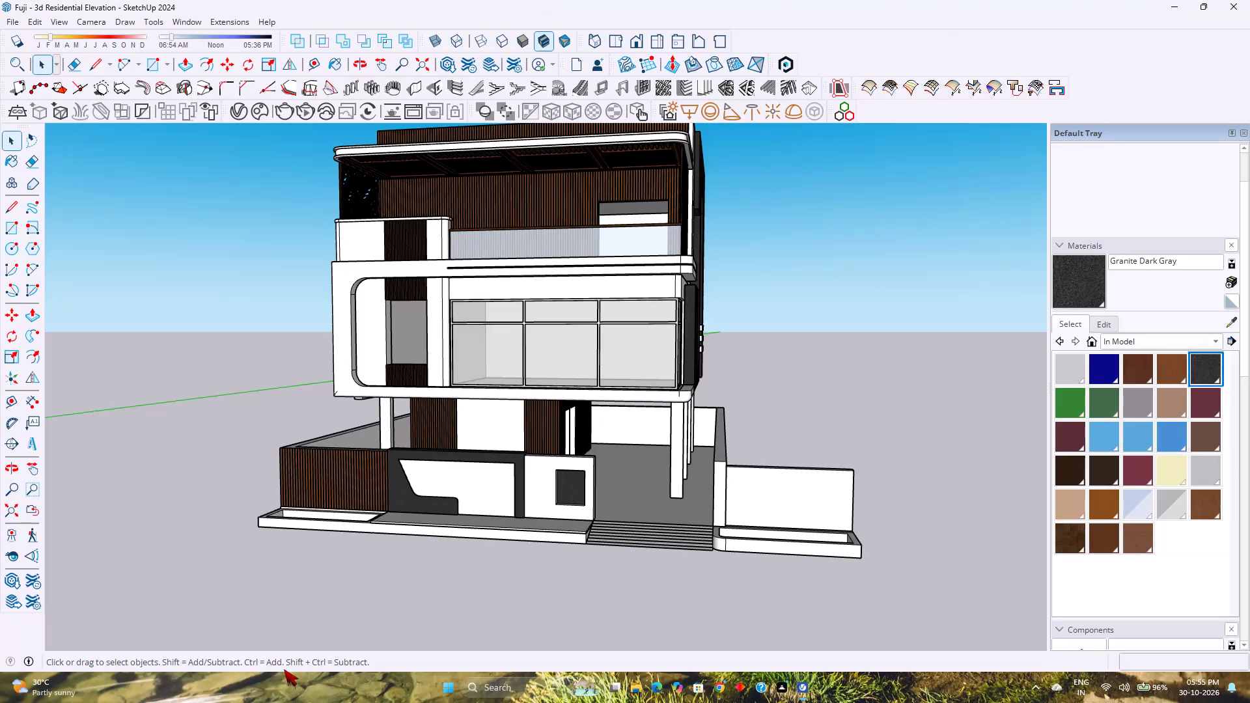
Close the open V-Ray Frame Buffer render window and return to the residential elevation model.
left_click(806, 691)
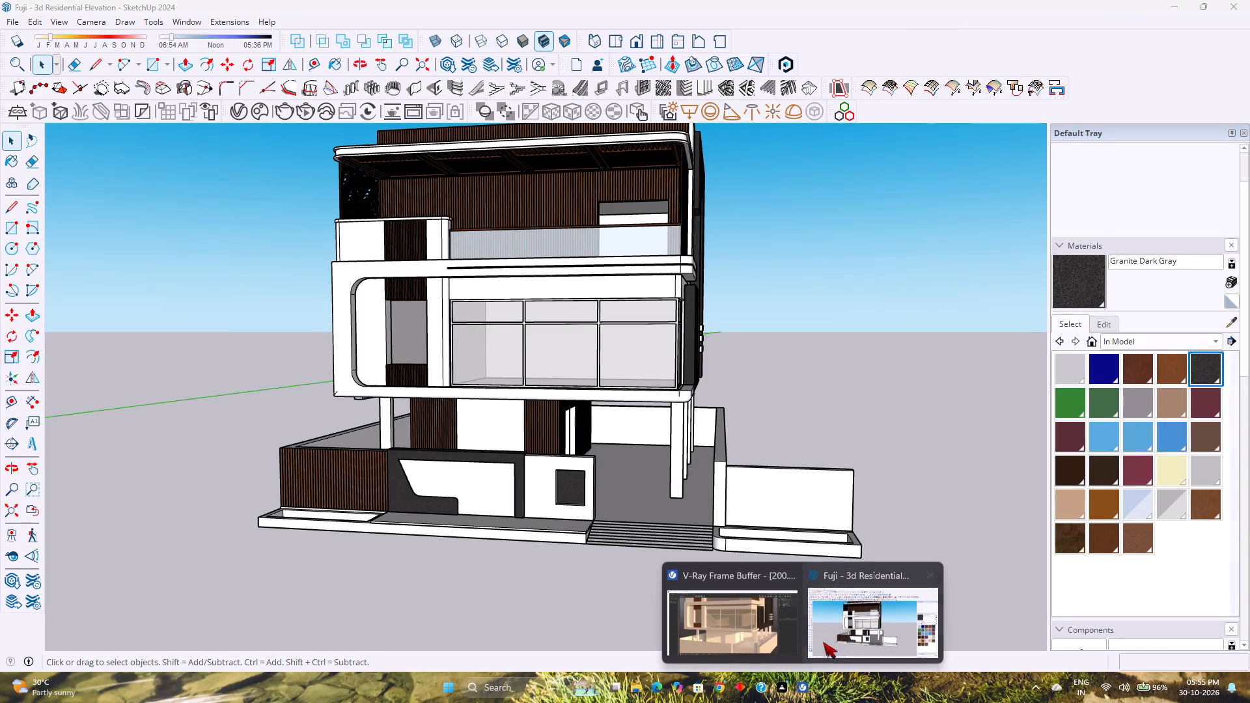
left_click(799, 574)
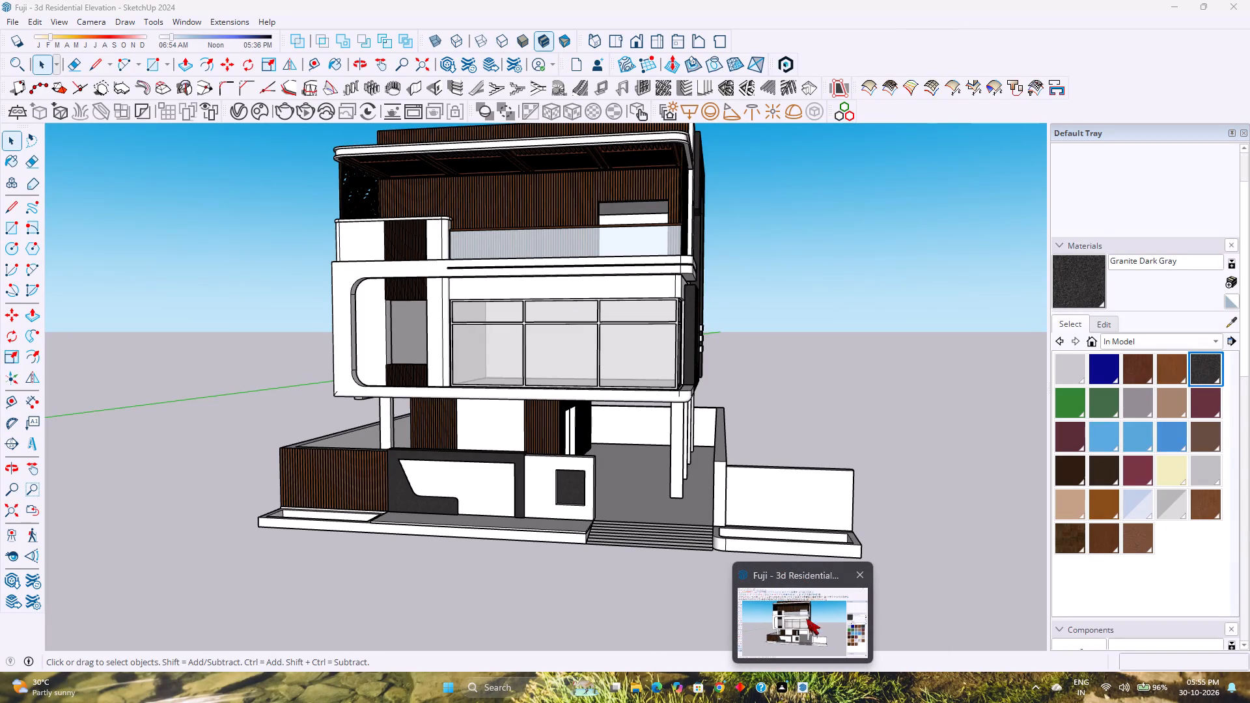
left_click(927, 609)
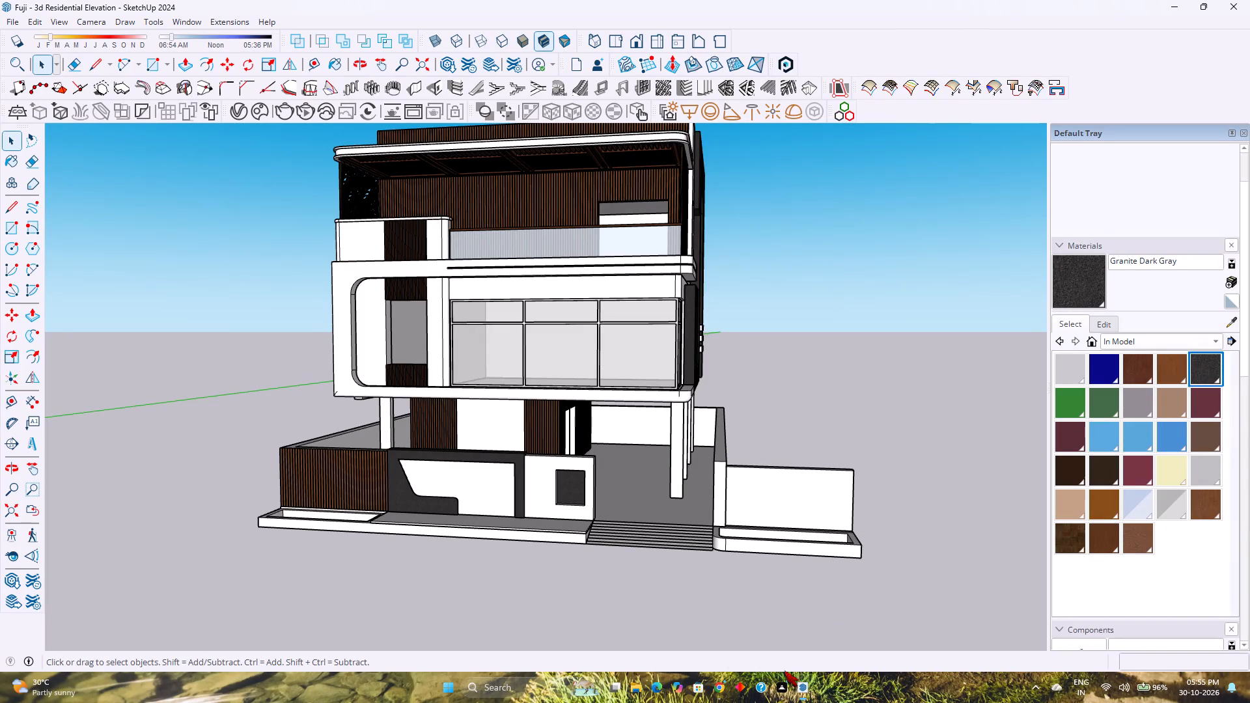
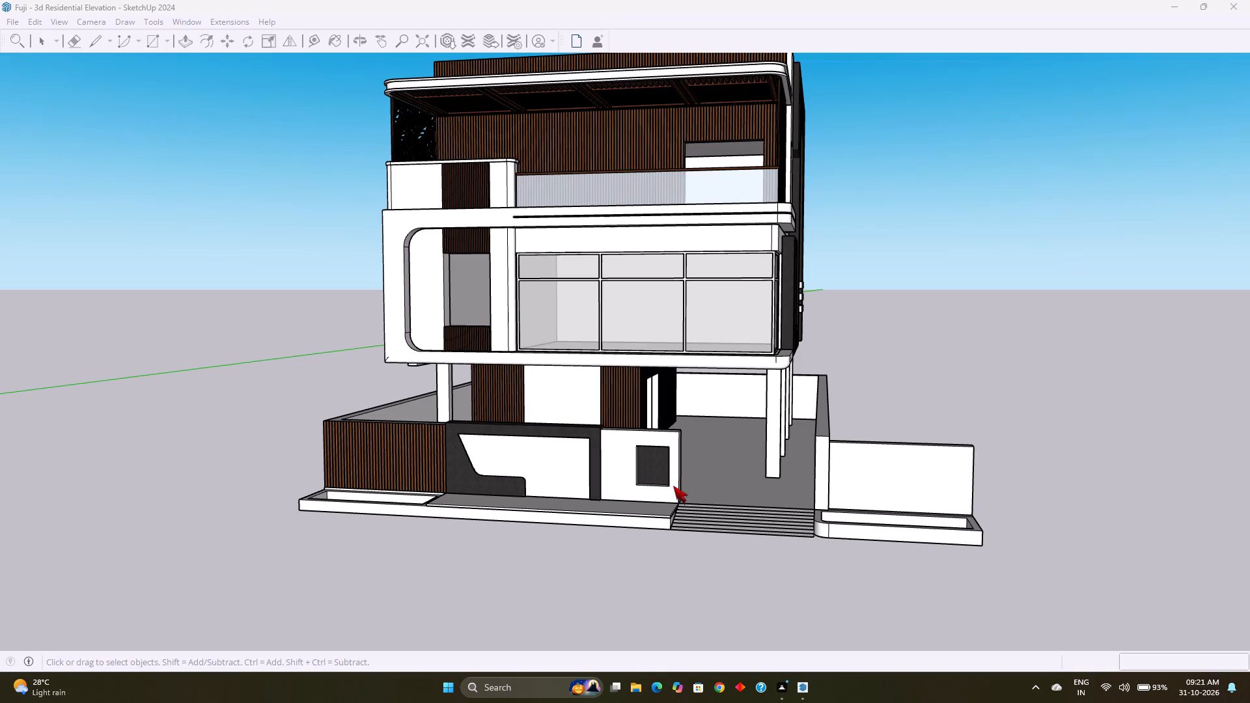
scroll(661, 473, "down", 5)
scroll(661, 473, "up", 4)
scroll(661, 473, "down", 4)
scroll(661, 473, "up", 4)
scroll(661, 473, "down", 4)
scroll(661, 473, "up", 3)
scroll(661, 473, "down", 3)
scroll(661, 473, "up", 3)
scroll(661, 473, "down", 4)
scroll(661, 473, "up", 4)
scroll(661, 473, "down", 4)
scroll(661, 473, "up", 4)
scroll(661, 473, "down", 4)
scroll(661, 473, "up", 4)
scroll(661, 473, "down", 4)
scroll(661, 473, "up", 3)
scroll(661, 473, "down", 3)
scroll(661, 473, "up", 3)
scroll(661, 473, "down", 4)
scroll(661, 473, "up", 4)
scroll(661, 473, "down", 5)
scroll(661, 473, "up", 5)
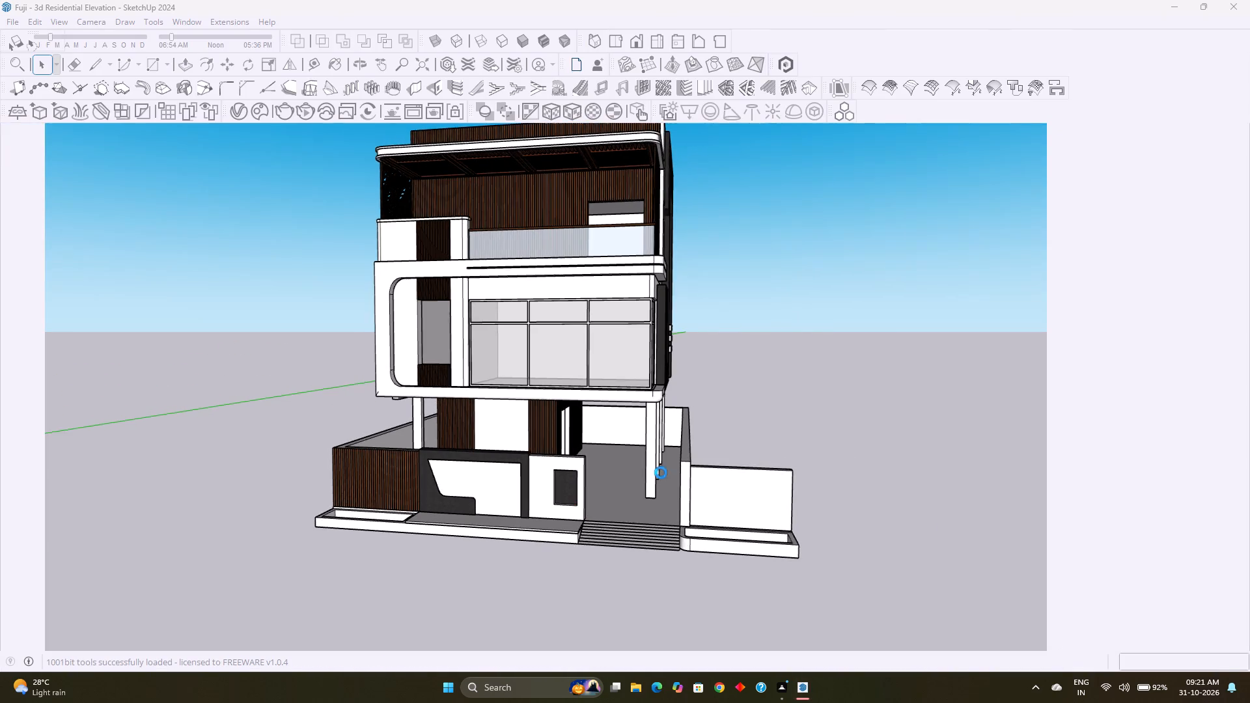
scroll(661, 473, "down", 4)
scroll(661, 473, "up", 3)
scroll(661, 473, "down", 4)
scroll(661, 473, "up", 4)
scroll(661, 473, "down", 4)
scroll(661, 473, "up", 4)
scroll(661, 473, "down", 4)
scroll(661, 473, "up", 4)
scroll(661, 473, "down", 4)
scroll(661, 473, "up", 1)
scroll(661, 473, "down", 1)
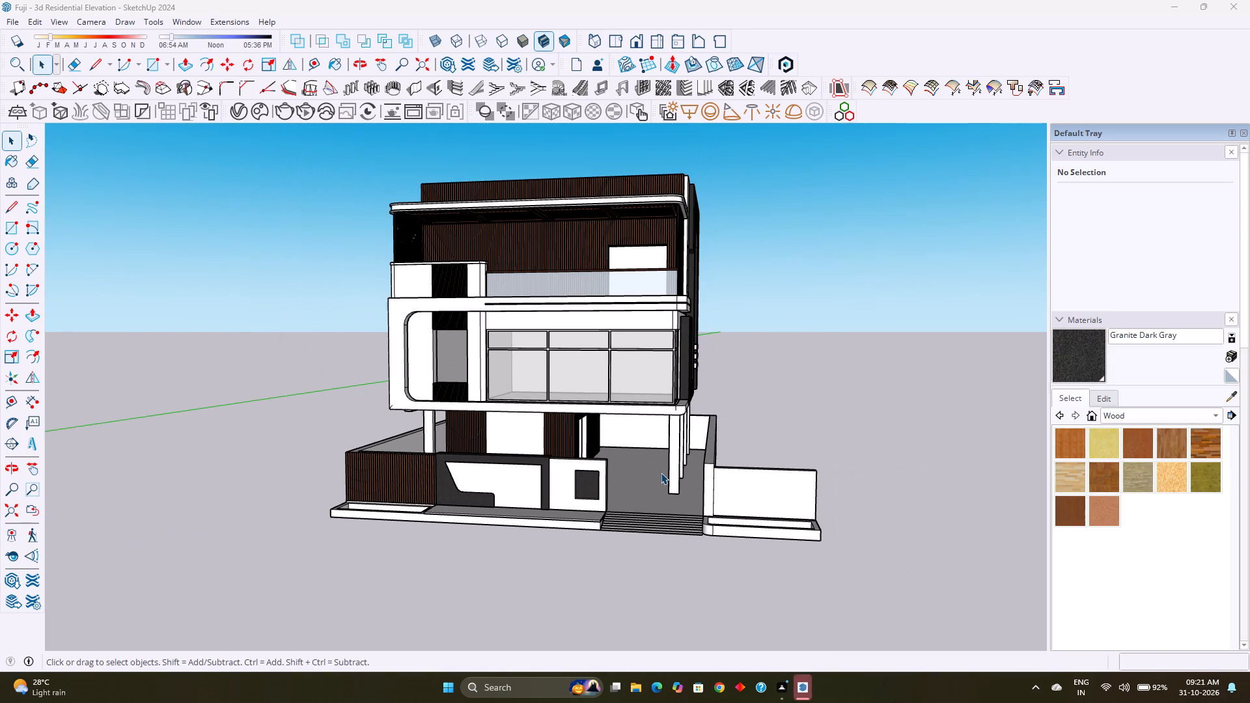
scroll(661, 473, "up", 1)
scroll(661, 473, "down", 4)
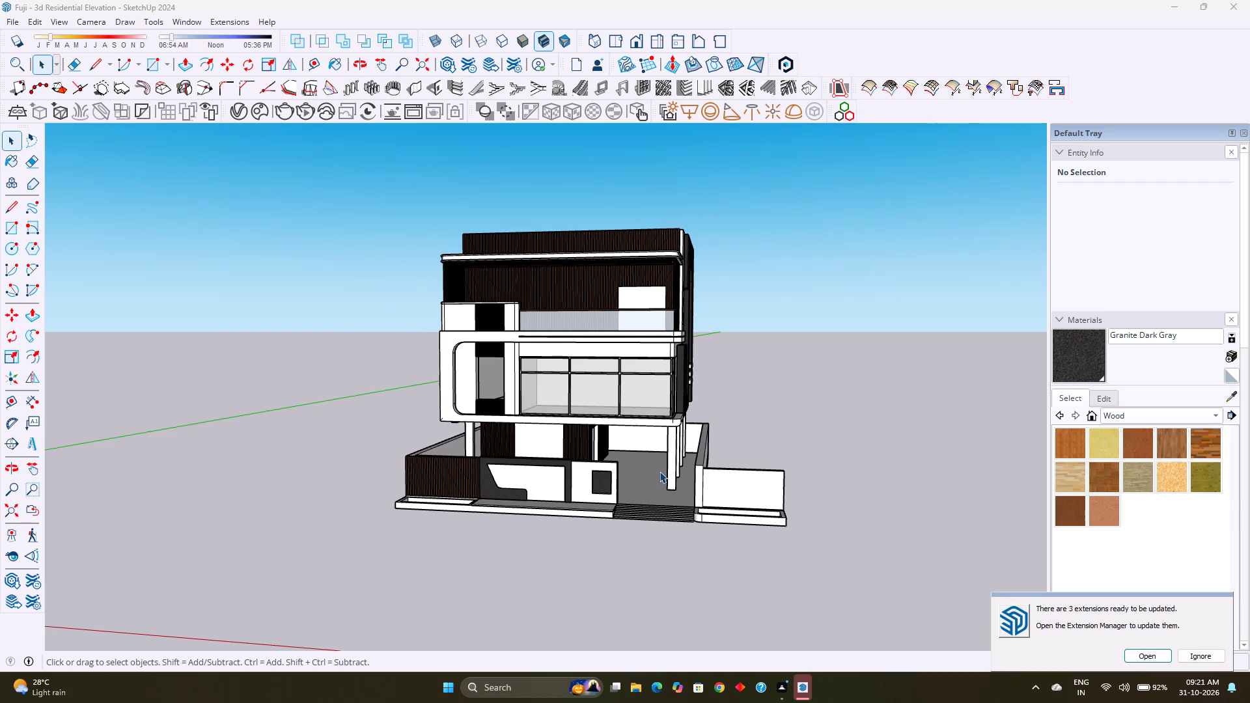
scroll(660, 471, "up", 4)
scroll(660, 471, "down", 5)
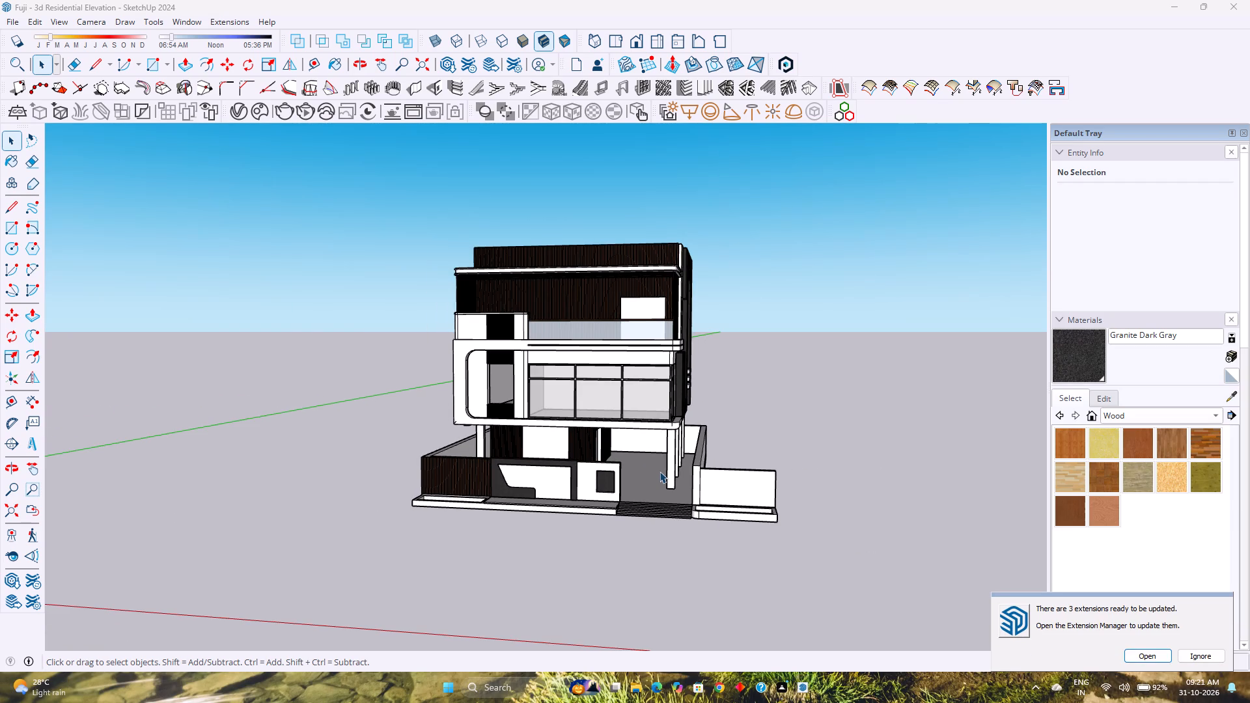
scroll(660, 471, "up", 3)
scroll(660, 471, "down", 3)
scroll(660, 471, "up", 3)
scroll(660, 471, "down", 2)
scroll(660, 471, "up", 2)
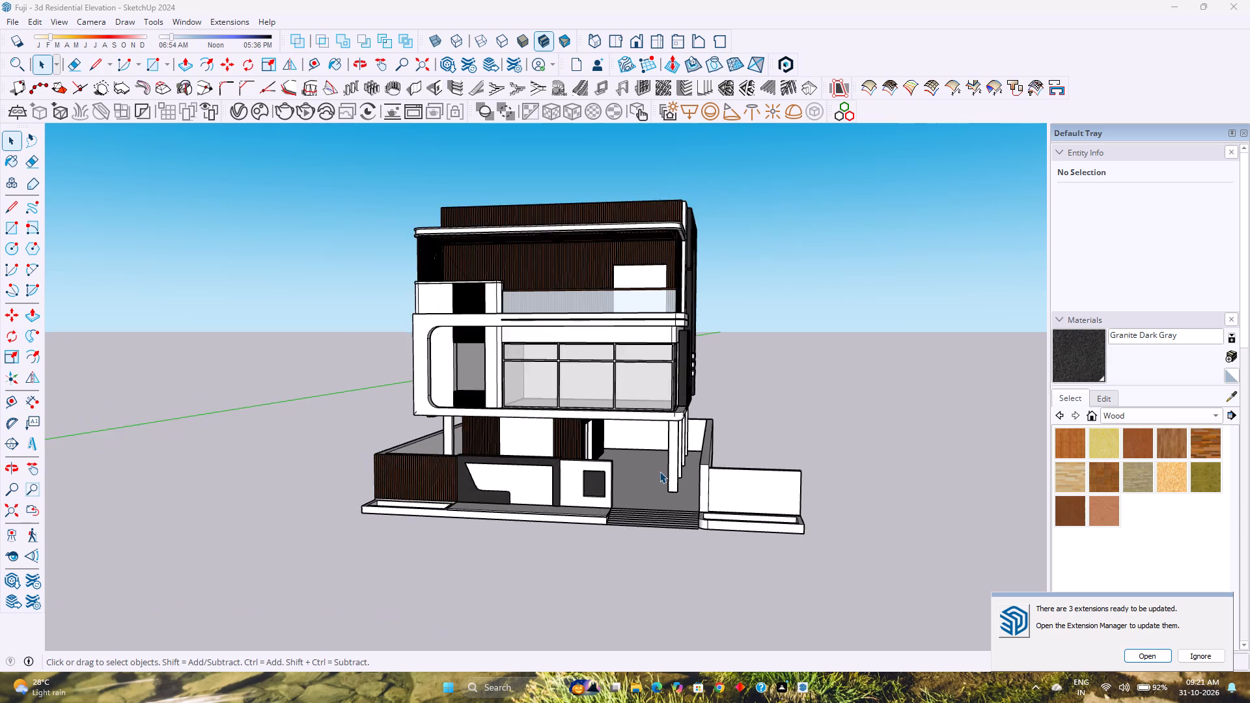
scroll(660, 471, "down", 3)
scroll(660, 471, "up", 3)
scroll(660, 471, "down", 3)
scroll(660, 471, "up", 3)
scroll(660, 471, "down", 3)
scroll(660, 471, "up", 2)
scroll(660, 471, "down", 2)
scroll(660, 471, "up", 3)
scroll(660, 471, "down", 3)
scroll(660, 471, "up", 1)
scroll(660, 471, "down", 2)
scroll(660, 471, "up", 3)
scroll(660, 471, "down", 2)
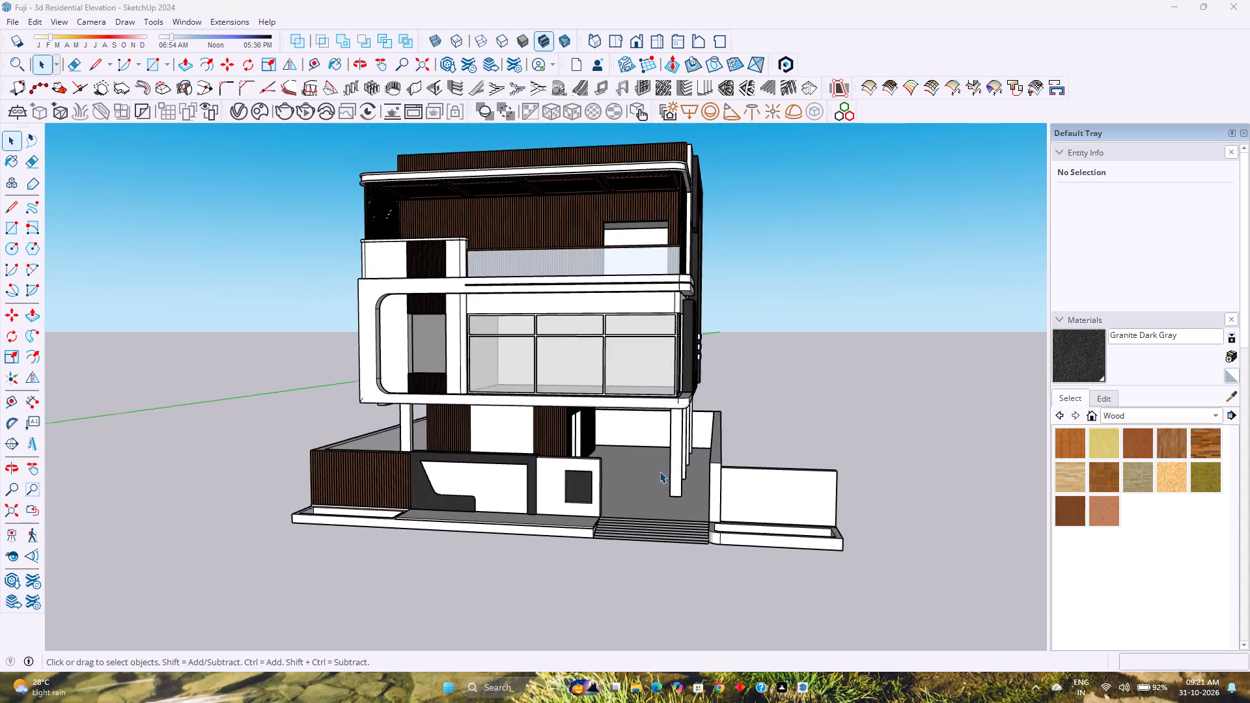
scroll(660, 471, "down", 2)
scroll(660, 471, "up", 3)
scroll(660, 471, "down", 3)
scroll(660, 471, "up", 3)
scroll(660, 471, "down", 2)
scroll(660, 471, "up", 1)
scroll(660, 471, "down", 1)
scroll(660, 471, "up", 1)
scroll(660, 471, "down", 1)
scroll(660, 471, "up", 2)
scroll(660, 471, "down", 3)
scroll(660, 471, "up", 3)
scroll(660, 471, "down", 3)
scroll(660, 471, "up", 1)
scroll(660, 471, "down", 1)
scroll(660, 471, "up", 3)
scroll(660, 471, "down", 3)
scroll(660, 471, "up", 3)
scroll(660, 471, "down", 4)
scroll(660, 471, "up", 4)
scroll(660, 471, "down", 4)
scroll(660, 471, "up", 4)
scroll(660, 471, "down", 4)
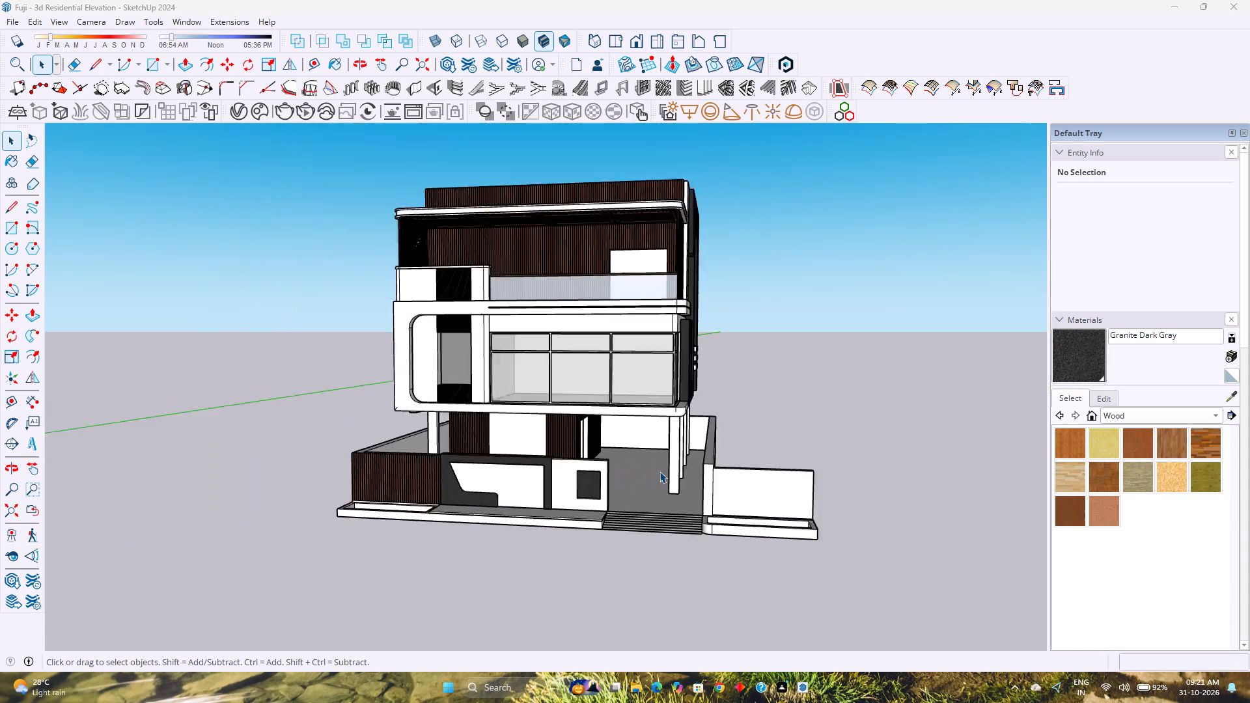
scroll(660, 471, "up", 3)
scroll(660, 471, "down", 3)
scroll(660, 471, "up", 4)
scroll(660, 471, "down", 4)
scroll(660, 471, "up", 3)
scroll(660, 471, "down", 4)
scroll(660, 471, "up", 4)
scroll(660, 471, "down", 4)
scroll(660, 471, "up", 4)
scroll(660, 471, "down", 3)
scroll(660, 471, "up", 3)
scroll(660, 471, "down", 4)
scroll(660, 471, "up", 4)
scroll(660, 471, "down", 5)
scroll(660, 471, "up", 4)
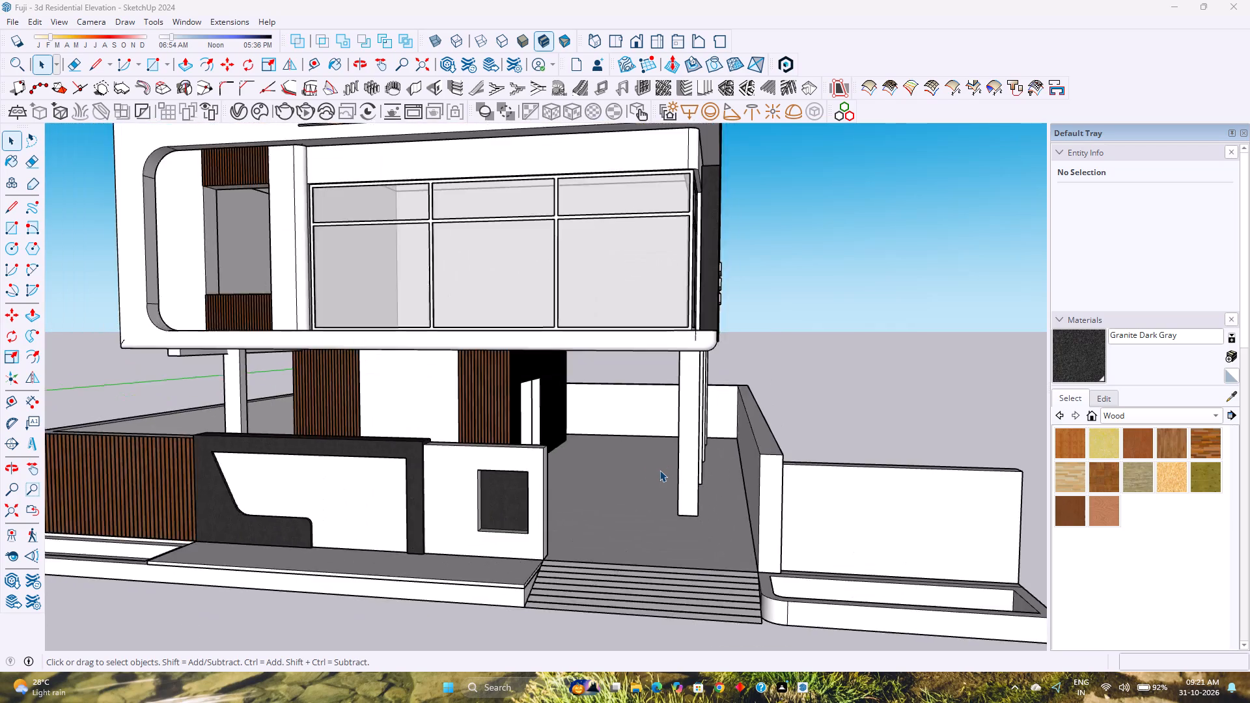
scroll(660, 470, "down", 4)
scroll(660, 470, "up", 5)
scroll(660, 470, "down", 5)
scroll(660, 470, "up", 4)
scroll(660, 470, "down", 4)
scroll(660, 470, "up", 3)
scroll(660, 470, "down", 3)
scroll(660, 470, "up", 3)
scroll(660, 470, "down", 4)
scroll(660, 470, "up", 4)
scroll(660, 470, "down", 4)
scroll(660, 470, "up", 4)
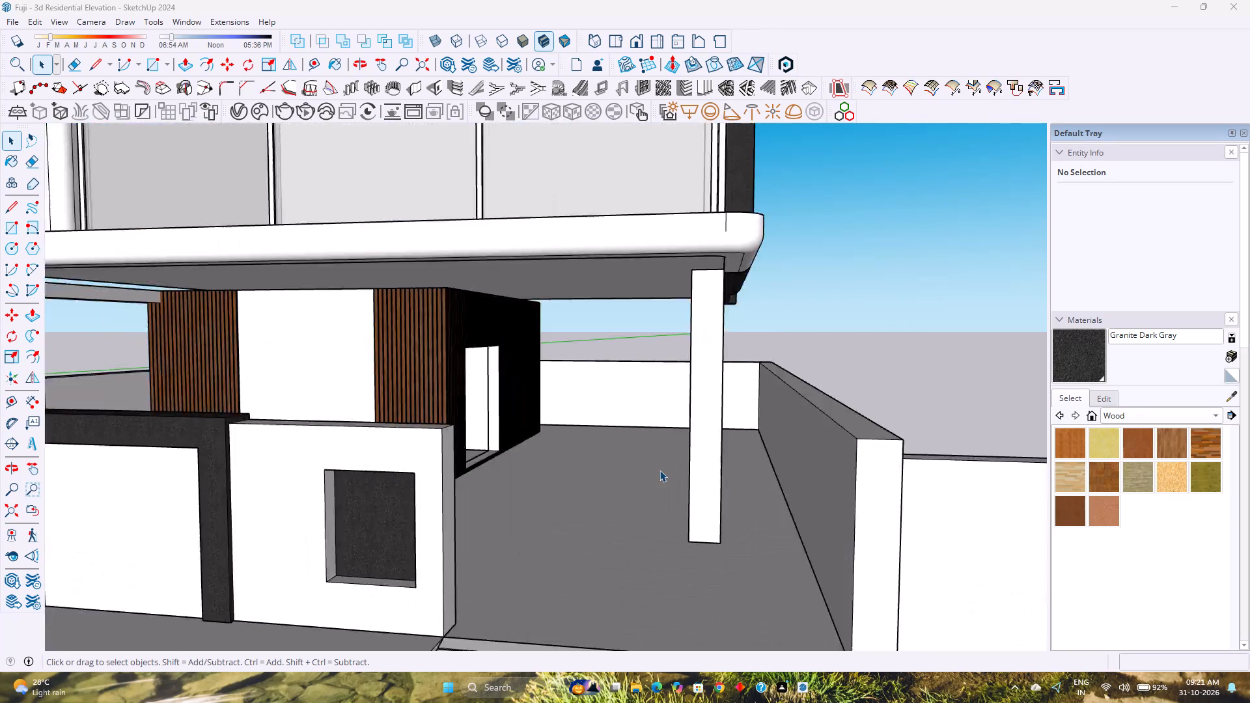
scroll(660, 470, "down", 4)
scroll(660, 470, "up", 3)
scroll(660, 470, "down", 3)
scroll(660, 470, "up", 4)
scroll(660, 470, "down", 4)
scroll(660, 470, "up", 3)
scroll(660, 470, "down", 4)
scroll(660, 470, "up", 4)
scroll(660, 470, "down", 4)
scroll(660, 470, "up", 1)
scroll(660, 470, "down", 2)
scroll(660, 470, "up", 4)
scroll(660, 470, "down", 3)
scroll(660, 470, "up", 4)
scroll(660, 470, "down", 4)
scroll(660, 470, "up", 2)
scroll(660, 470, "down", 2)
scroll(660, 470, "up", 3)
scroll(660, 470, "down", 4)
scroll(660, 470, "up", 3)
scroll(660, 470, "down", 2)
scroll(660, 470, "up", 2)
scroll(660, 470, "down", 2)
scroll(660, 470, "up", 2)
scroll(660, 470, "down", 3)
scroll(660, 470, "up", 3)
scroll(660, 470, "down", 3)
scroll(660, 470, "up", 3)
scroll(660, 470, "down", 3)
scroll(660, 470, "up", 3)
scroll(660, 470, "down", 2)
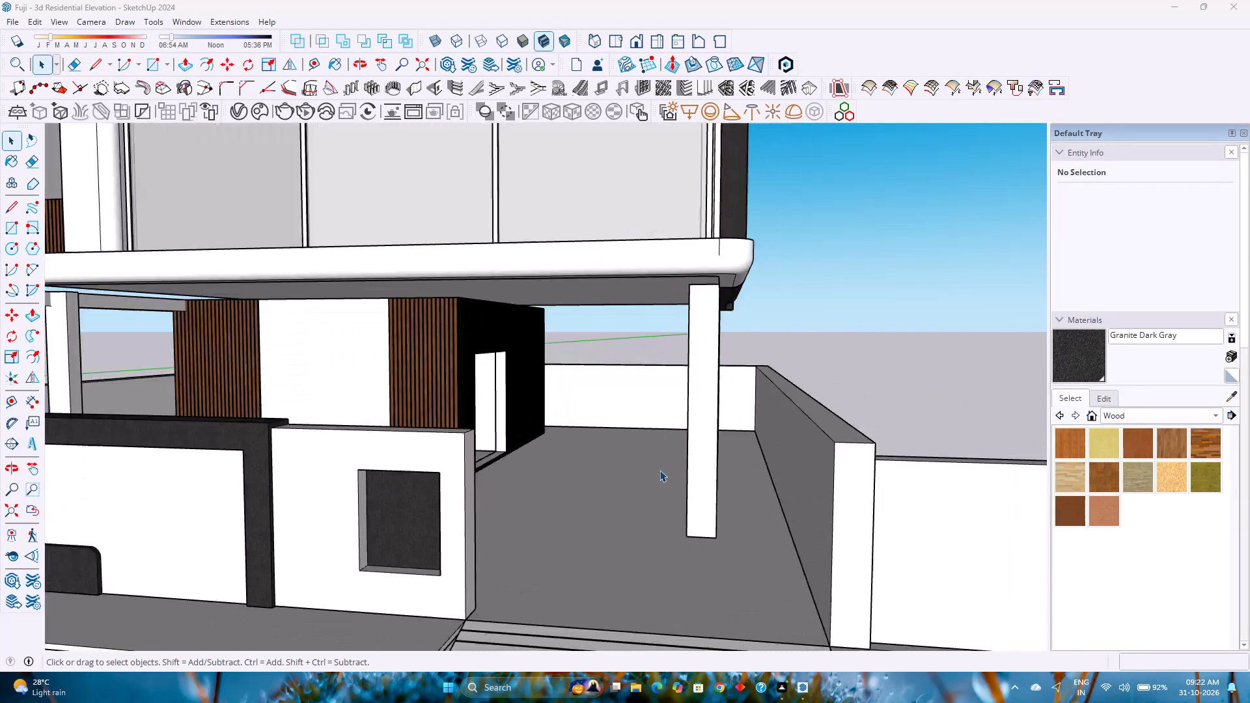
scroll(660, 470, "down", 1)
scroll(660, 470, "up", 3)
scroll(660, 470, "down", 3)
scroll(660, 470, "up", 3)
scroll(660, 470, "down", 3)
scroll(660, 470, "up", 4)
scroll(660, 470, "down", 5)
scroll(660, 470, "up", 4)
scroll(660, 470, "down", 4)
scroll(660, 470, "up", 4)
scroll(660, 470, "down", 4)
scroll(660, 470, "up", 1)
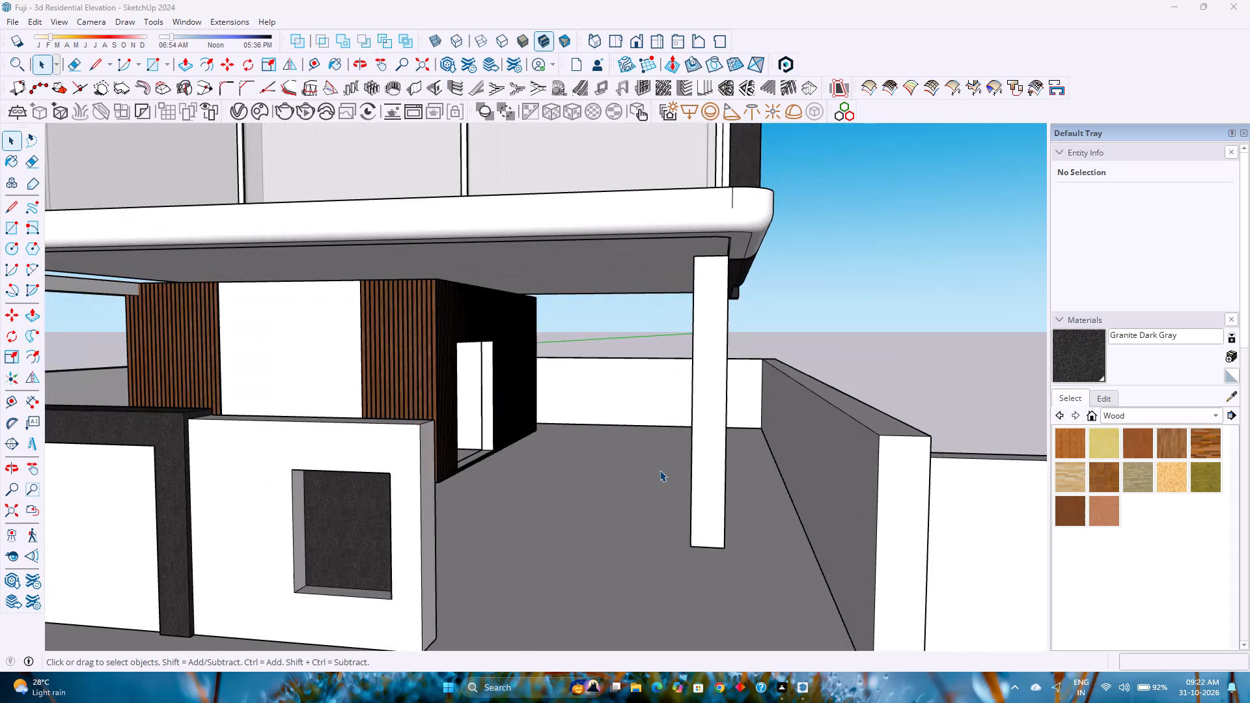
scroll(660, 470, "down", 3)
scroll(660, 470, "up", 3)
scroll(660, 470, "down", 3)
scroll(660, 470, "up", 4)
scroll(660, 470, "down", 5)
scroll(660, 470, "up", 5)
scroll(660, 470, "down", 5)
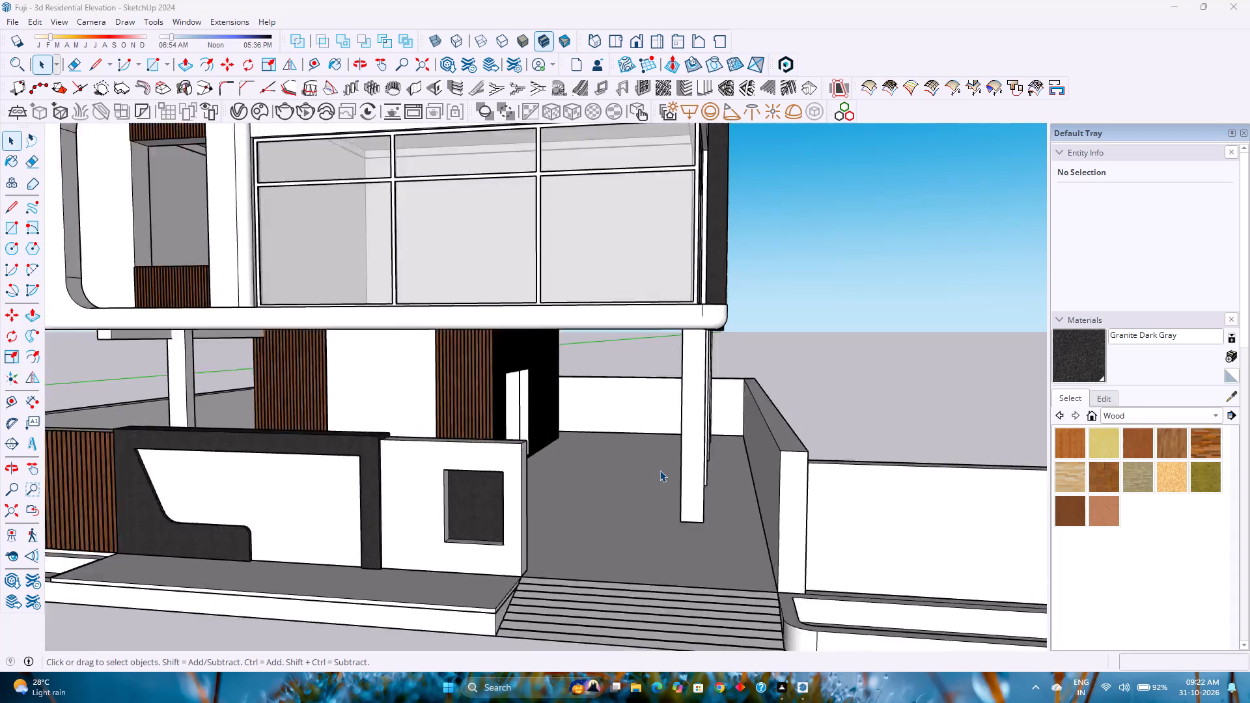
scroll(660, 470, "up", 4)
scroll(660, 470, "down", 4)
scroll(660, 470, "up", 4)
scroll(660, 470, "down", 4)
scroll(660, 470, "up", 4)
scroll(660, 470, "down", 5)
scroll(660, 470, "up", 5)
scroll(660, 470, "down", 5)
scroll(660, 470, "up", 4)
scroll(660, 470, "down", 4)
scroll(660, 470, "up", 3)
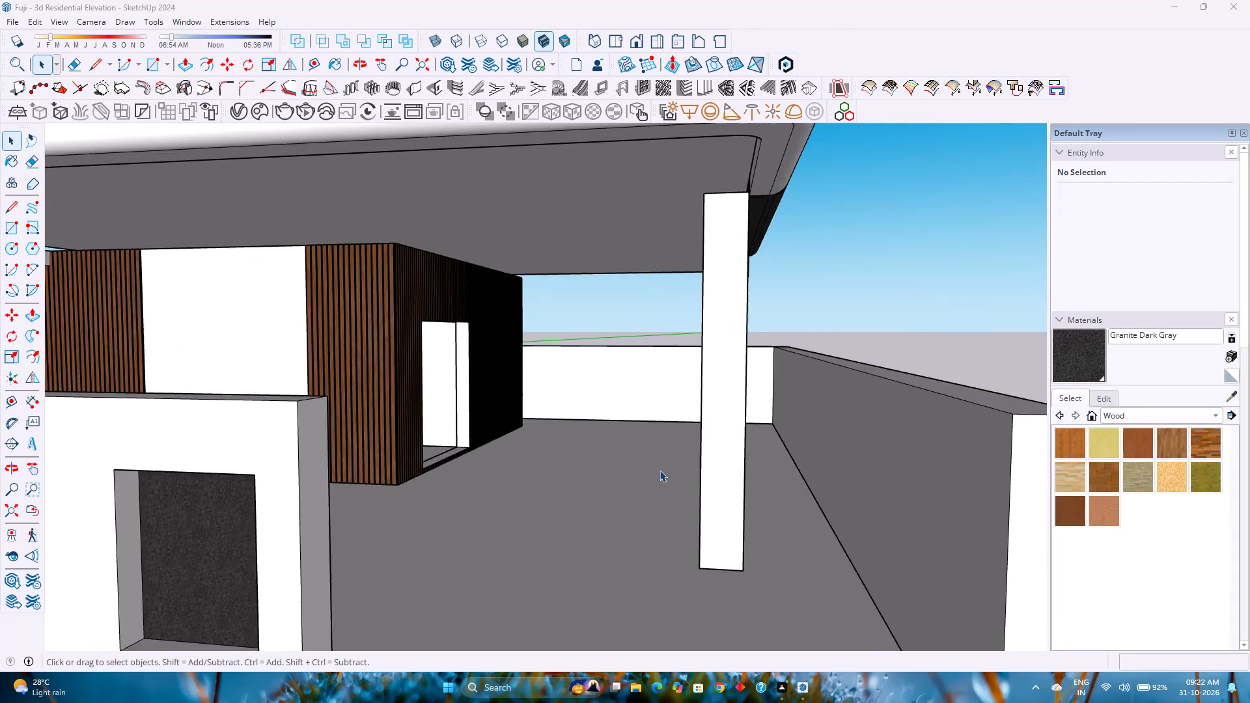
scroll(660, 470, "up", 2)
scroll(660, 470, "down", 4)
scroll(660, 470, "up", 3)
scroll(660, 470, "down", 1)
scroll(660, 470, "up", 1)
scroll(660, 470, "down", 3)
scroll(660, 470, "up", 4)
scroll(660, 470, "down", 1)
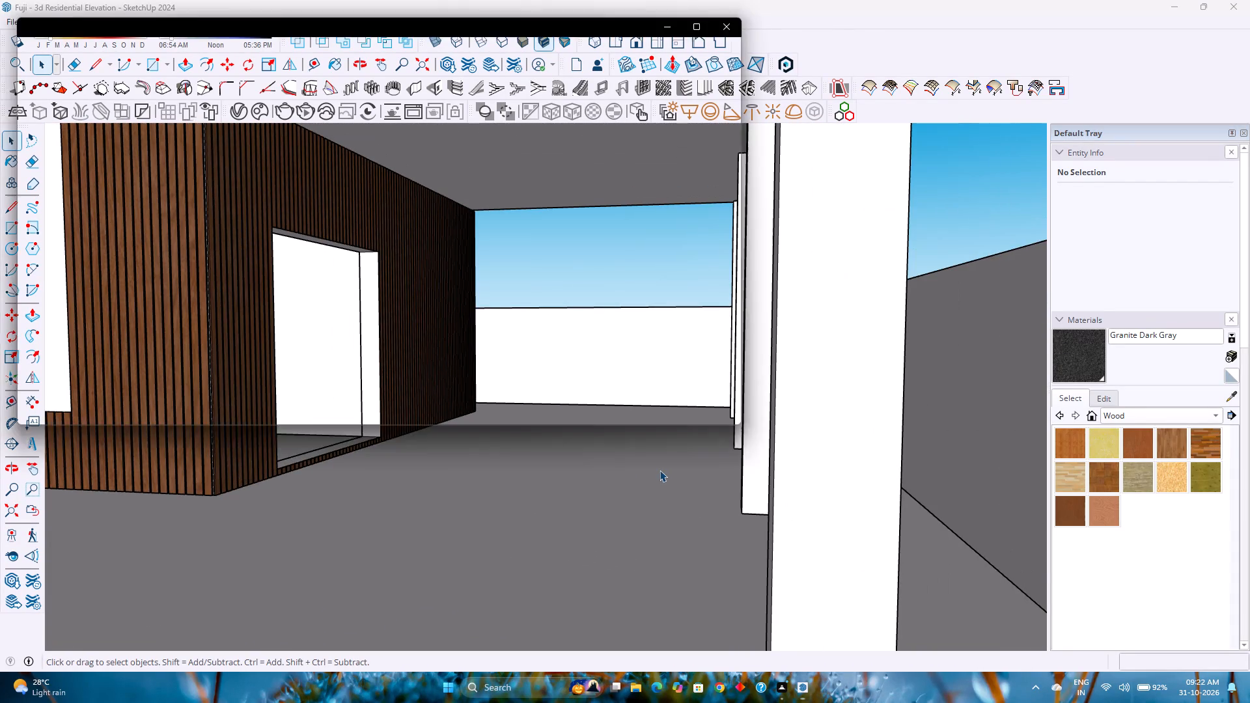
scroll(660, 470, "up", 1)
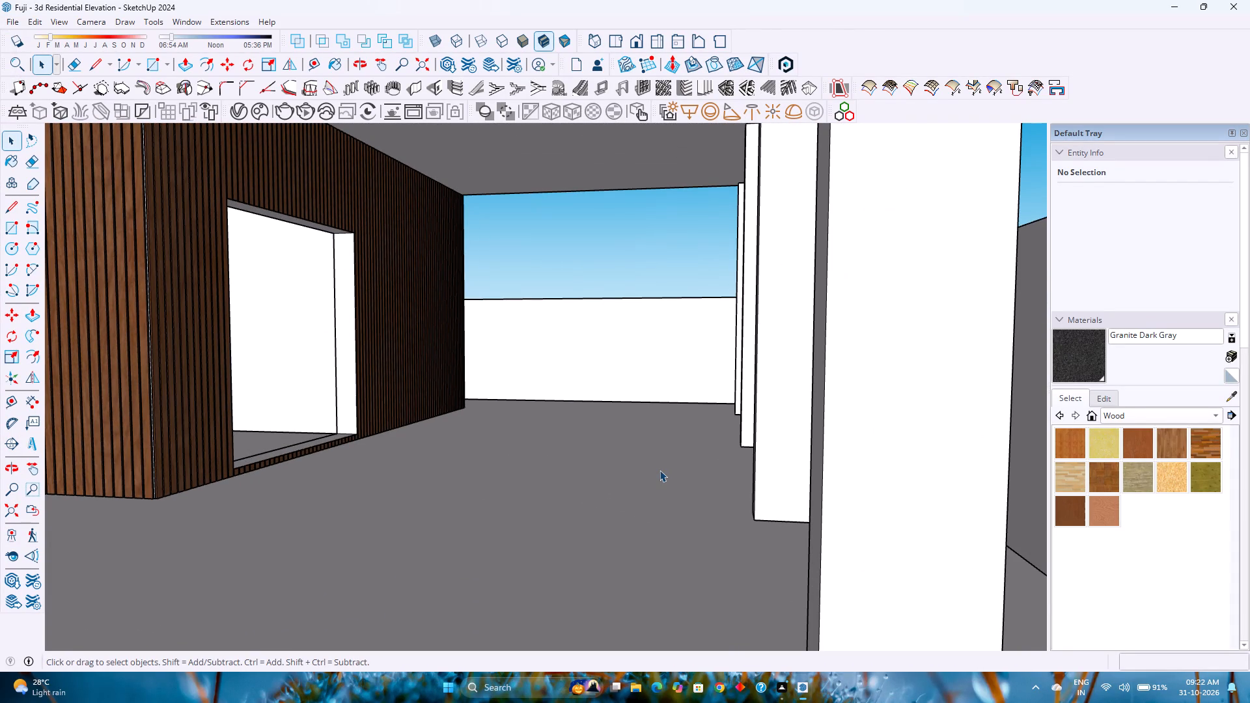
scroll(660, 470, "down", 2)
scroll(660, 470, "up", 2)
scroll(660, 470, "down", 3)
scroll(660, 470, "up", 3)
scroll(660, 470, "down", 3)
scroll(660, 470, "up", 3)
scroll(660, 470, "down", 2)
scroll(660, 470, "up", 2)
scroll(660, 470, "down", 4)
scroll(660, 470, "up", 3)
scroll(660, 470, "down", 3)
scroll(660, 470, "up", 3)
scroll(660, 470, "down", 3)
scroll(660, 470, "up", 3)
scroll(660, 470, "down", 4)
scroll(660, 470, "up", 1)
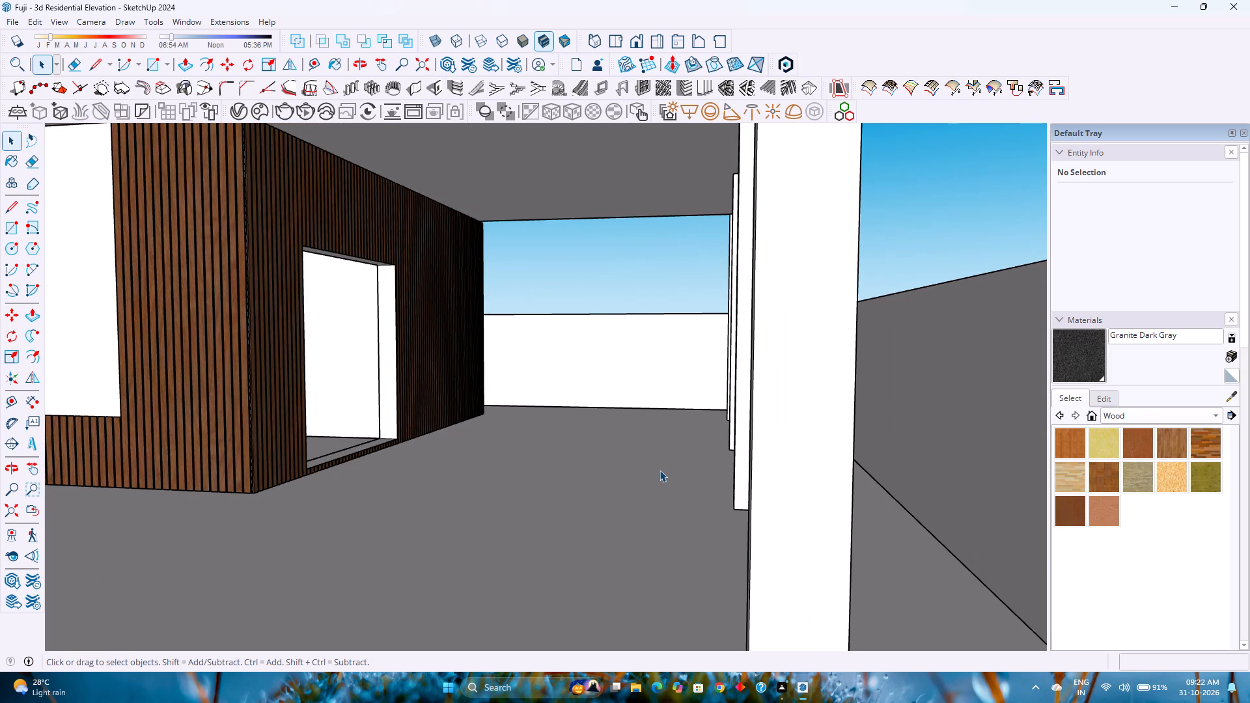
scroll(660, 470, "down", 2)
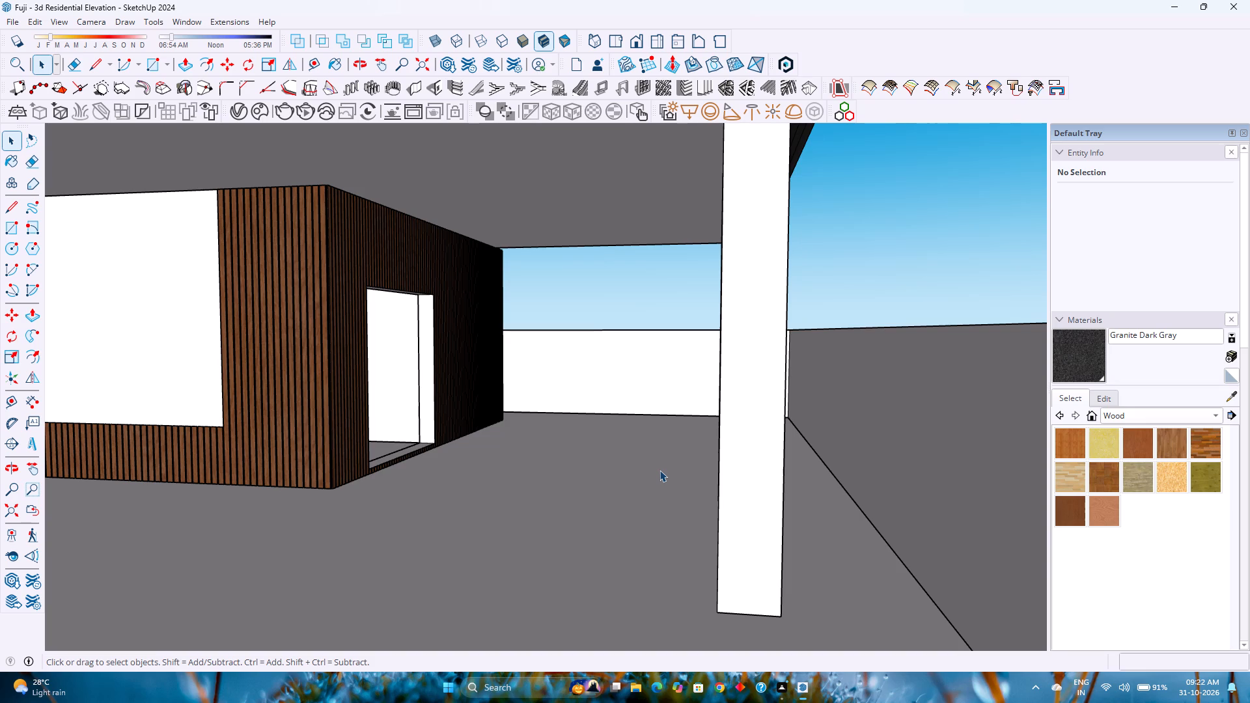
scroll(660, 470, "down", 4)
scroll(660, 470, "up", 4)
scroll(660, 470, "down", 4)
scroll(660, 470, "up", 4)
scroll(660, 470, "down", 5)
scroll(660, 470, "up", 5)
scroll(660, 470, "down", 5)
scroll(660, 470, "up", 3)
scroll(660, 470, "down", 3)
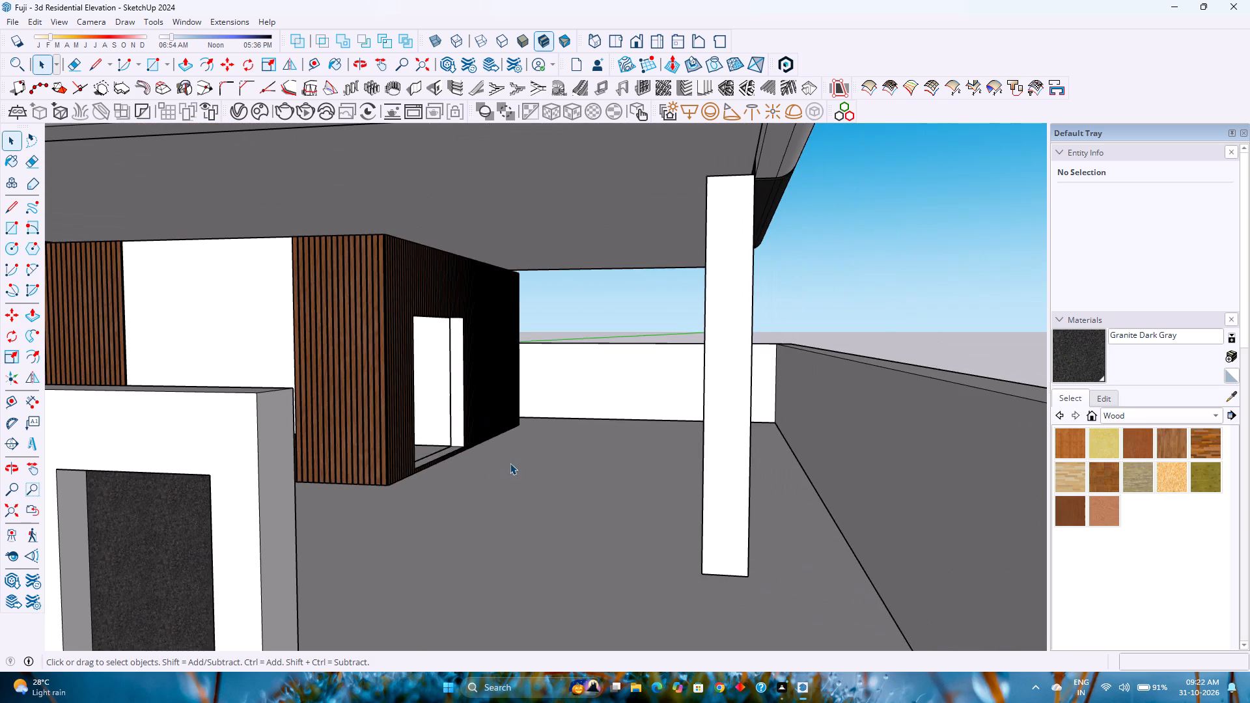
Examine the entrance steps, carport columns, upper glazing and front compound wall of the residential elevation from several angles.
middle_click(510, 462)
middle_click_drag(510, 462, 512, 472)
middle_click(512, 472)
scroll(527, 458, "down", 5)
middle_click_drag(564, 426, 513, 404)
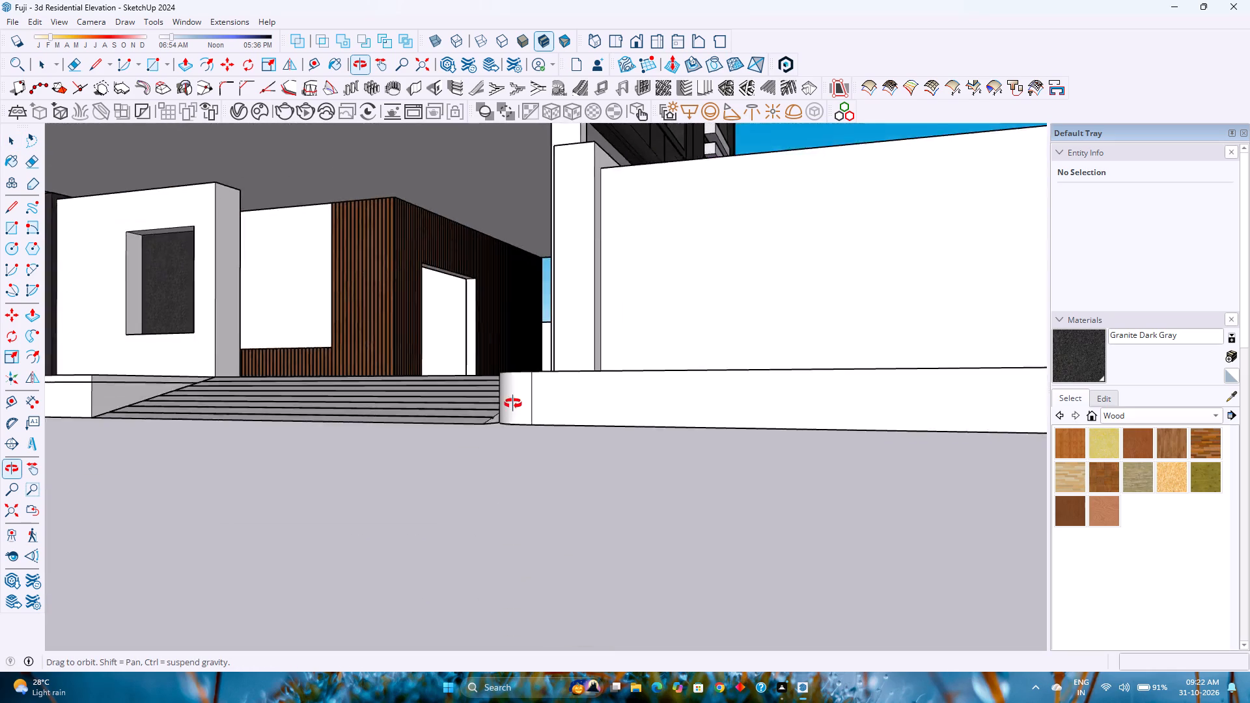
middle_click_drag(513, 404, 526, 434)
middle_click(526, 434)
middle_click_drag(526, 434, 528, 441)
middle_click_drag(527, 445, 523, 456)
middle_click(523, 458)
middle_click(521, 460)
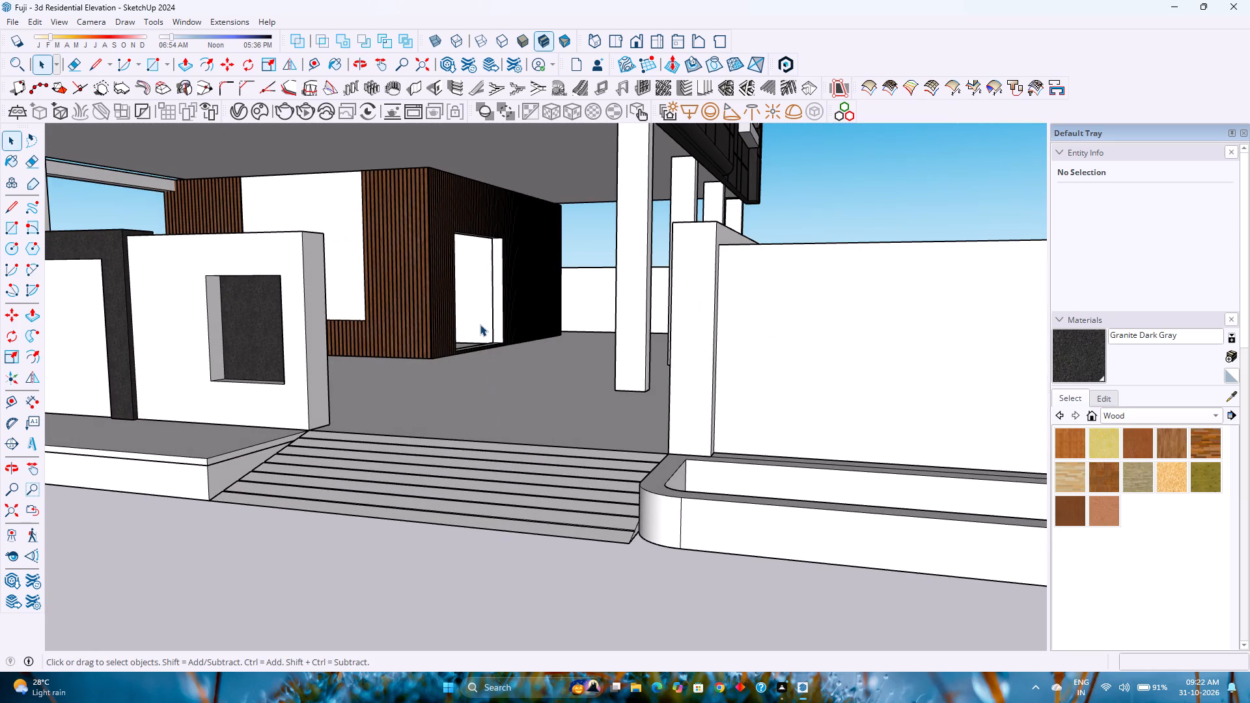
middle_click_drag(539, 281, 548, 334, "shift")
scroll(539, 288, "down", 1, "shift")
middle_click_drag(551, 342, 568, 416, "shift")
middle_click(568, 416, "shift")
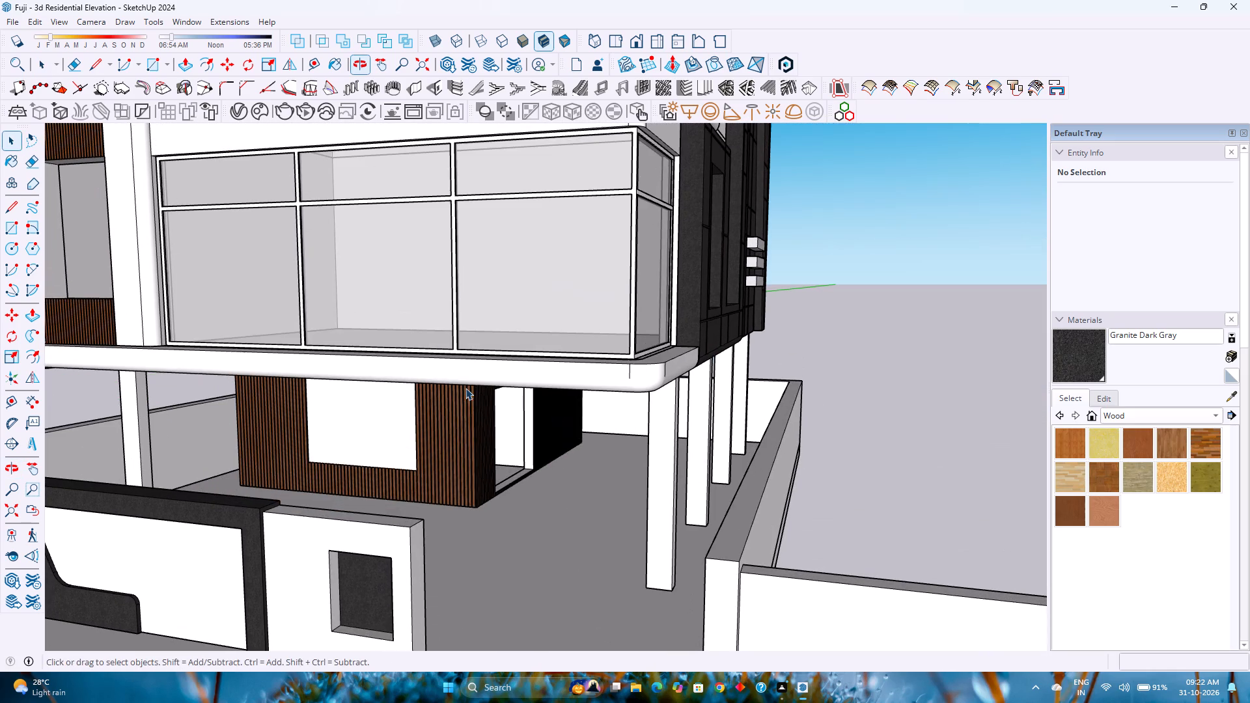
middle_click_drag(419, 427, 428, 377, "shift")
scroll(434, 362, "down", 13)
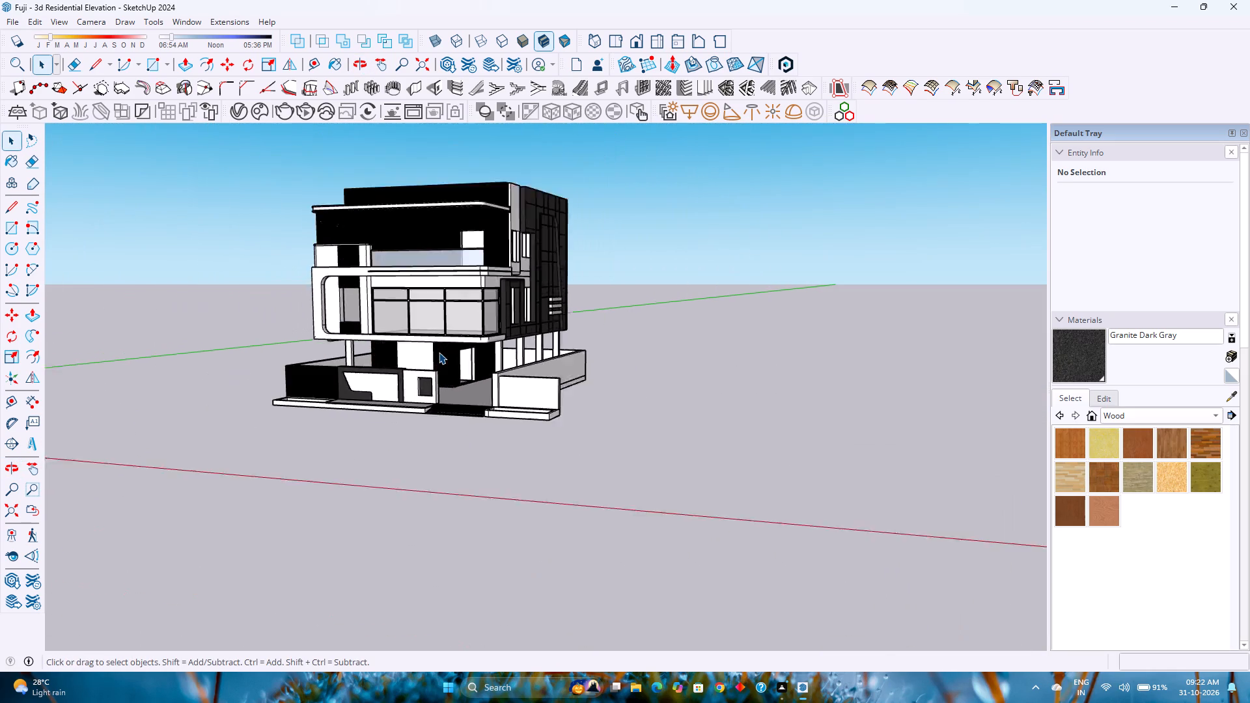
scroll(439, 352, "down", 1)
middle_click_drag(443, 361, 451, 378, "shift")
middle_click_drag(456, 392, 480, 441, "shift")
scroll(461, 403, "up", 5)
middle_click(525, 617, "shift")
middle_click_drag(523, 614, 508, 530, "shift")
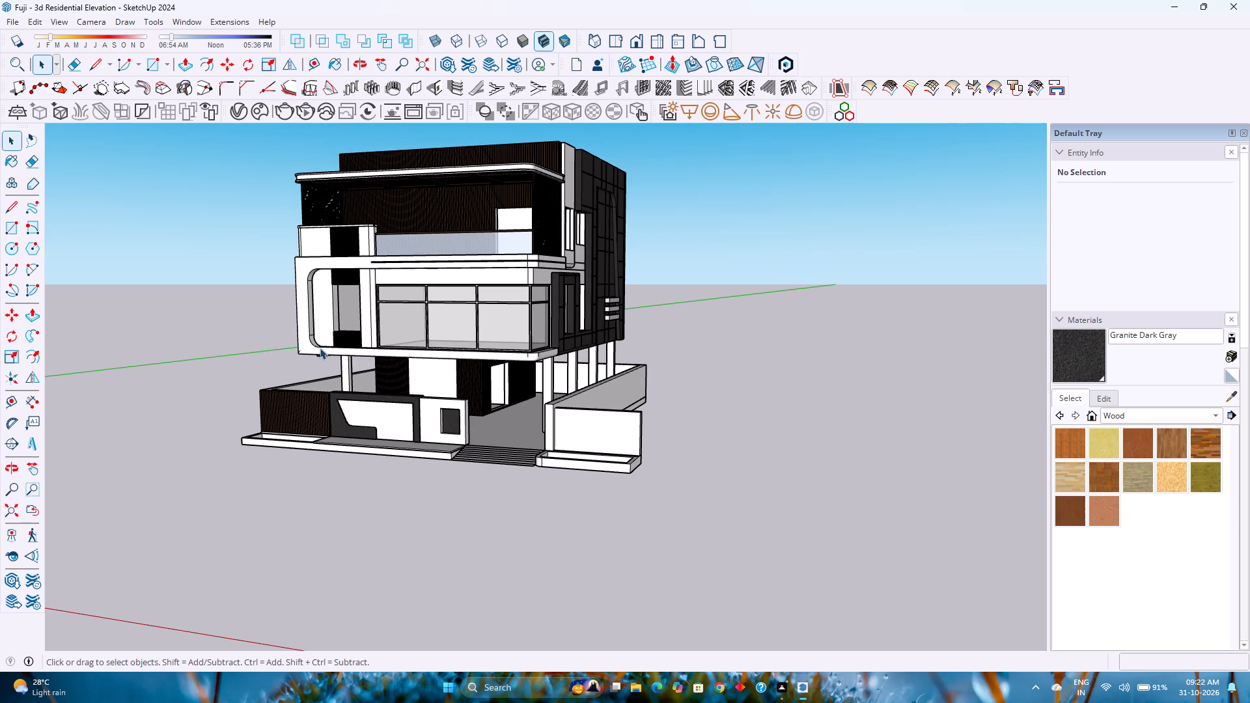
scroll(313, 380, "up", 3)
scroll(283, 508, "up", 2)
scroll(366, 482, "up", 4)
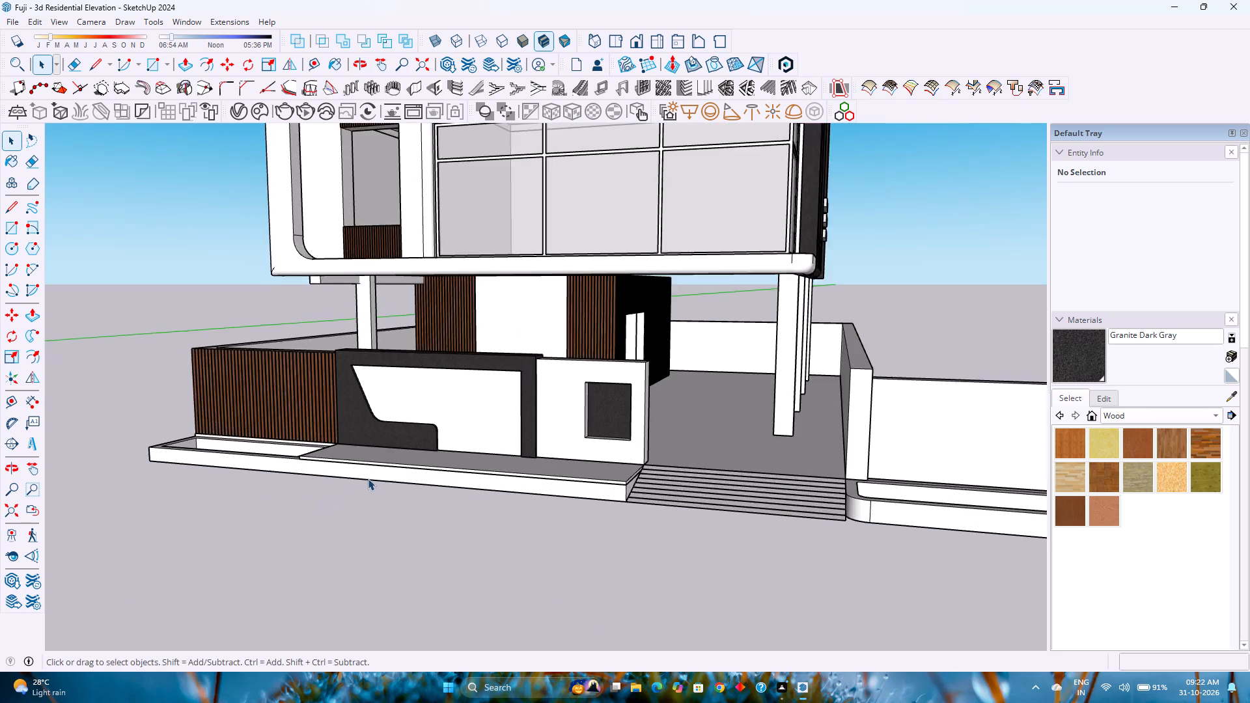
scroll(368, 478, "up", 3)
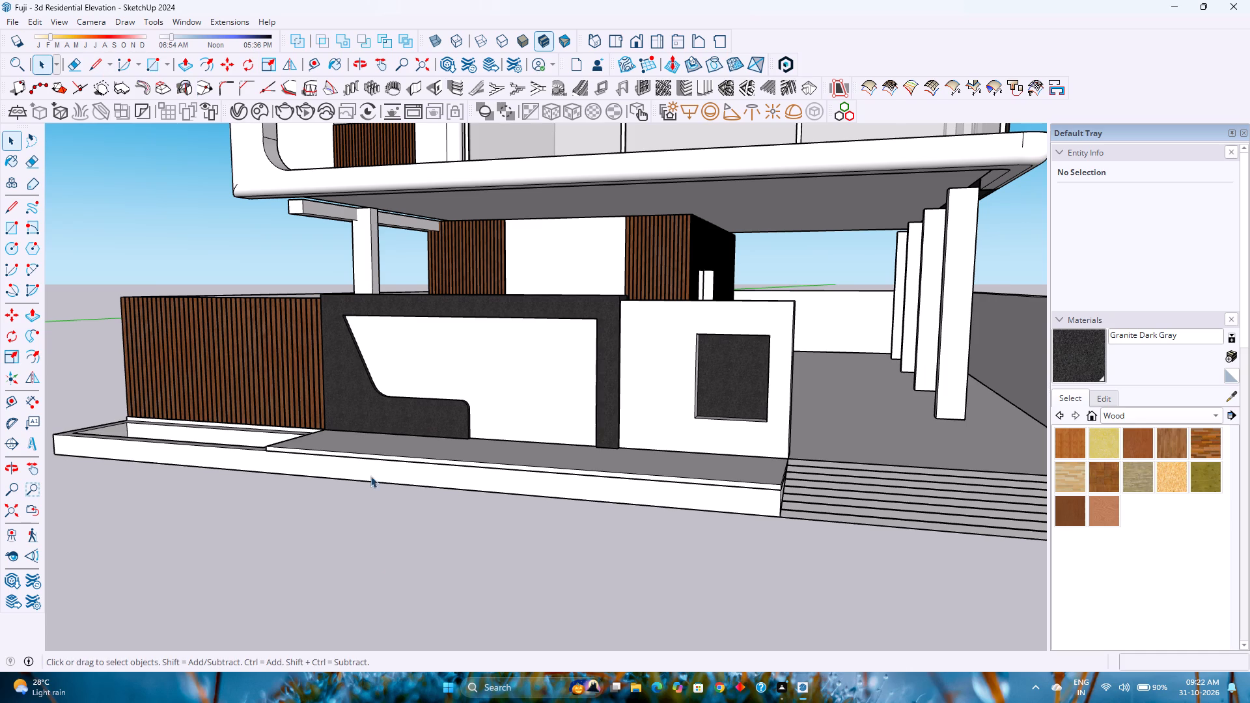
Open the front compound wall group for editing at the dark granite frame's sharp upper inner corner.
scroll(366, 349, "up", 20)
scroll(366, 349, "up", 1)
middle_click_drag(335, 308, 335, 307)
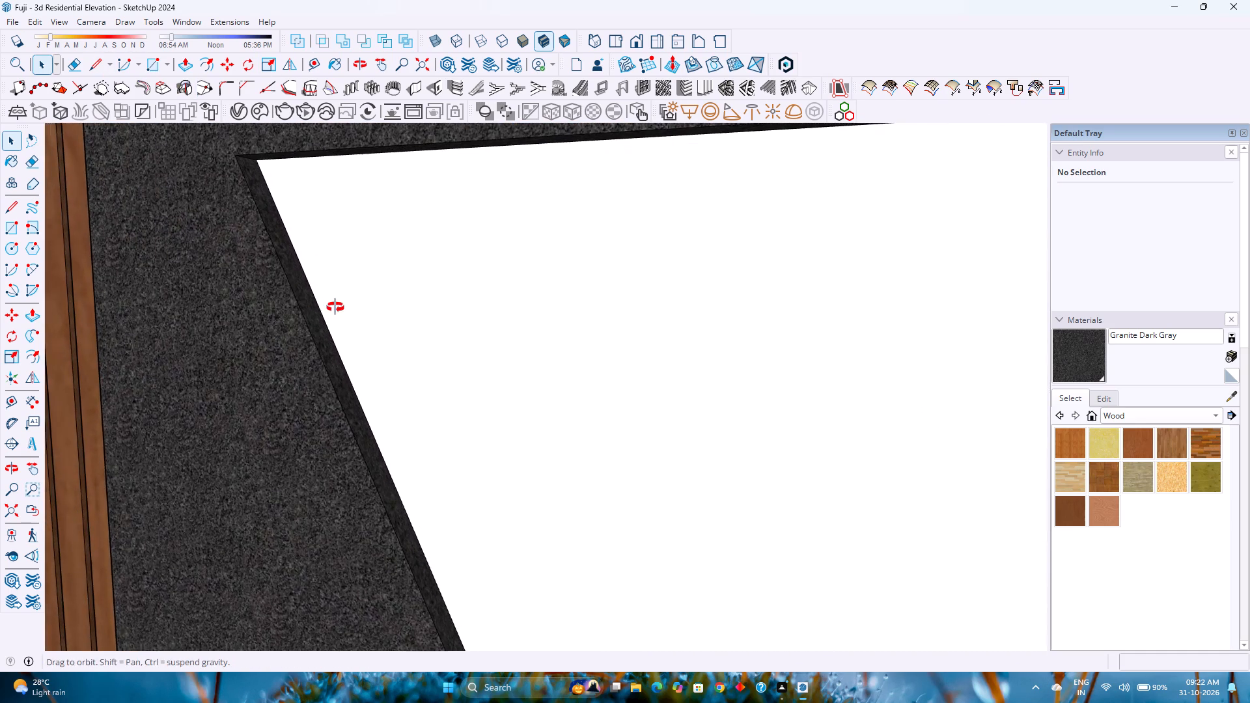
middle_click_drag(335, 307, 324, 346)
middle_click(324, 346)
scroll(318, 341, "down", 4)
middle_click_drag(314, 328, 344, 409, "shift")
scroll(342, 388, "down", 4)
middle_click_drag(340, 386, 335, 379)
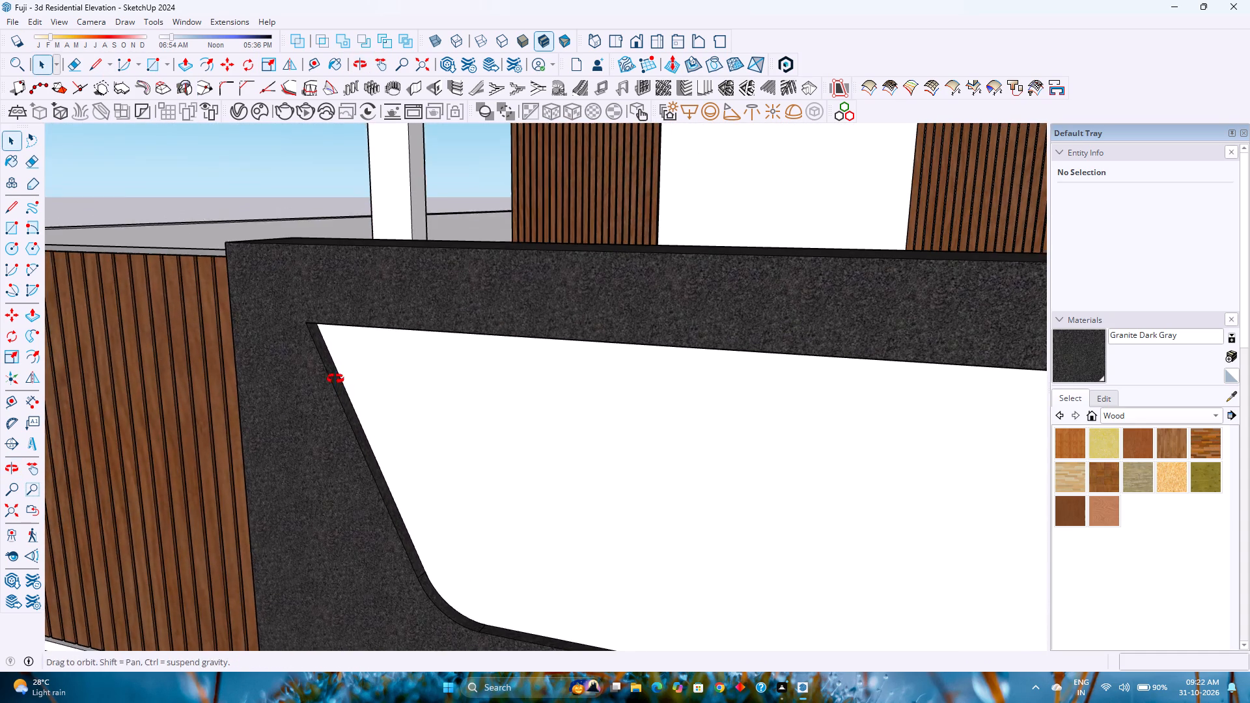
middle_click_drag(335, 379, 332, 376)
left_click(339, 309)
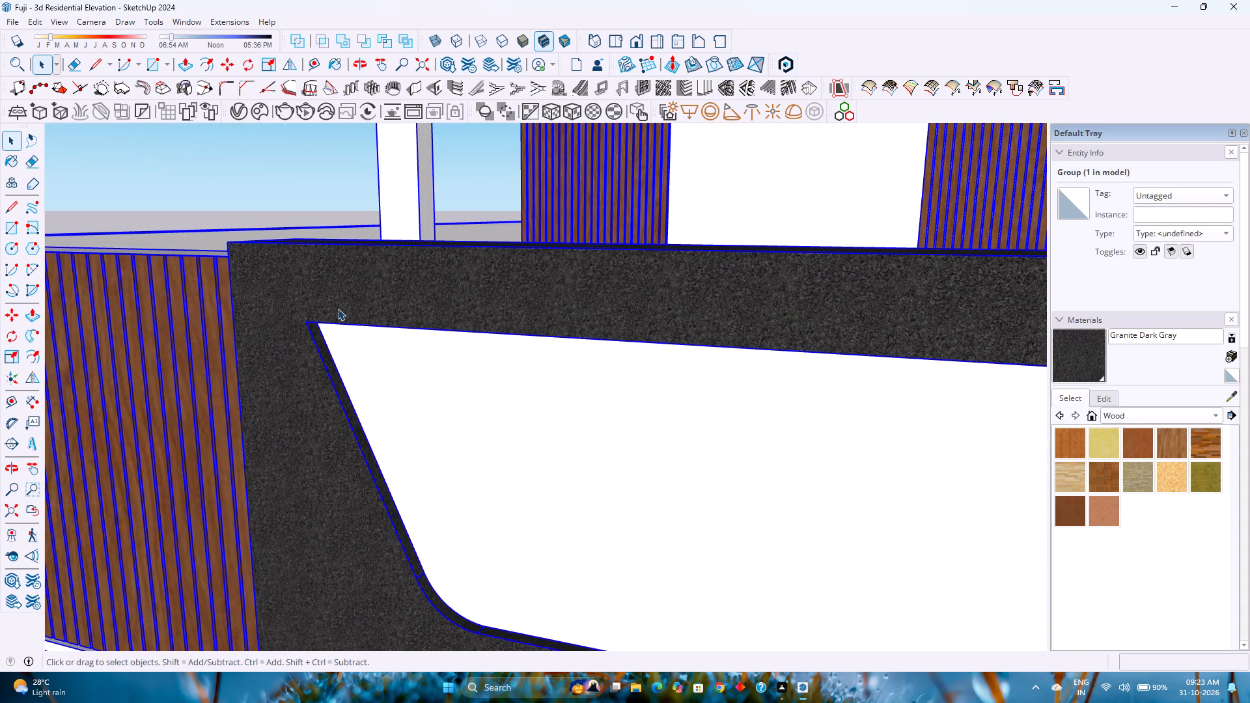
double_click(338, 309)
scroll(322, 319, "up", 8)
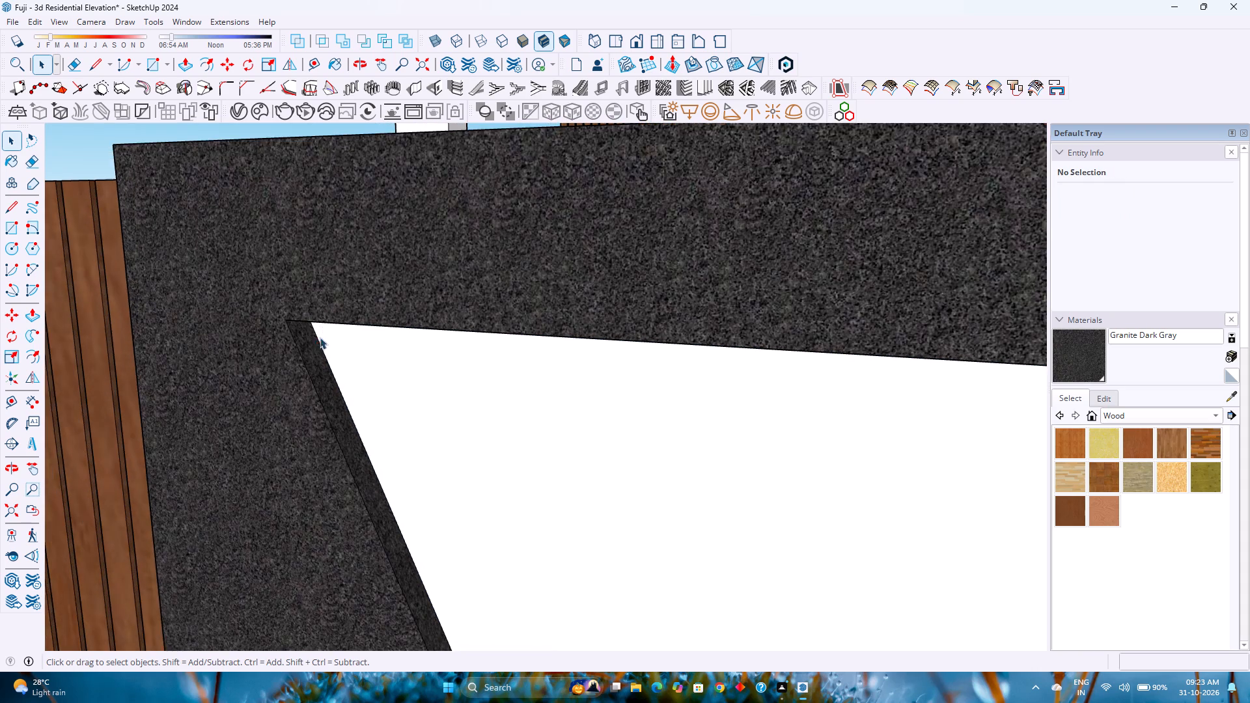
middle_click_drag(320, 337, 320, 250)
middle_click(320, 249)
scroll(327, 244, "down", 4)
middle_click_drag(355, 343, 352, 312)
middle_click_drag(352, 310, 351, 281)
middle_click(351, 279)
middle_click(355, 260)
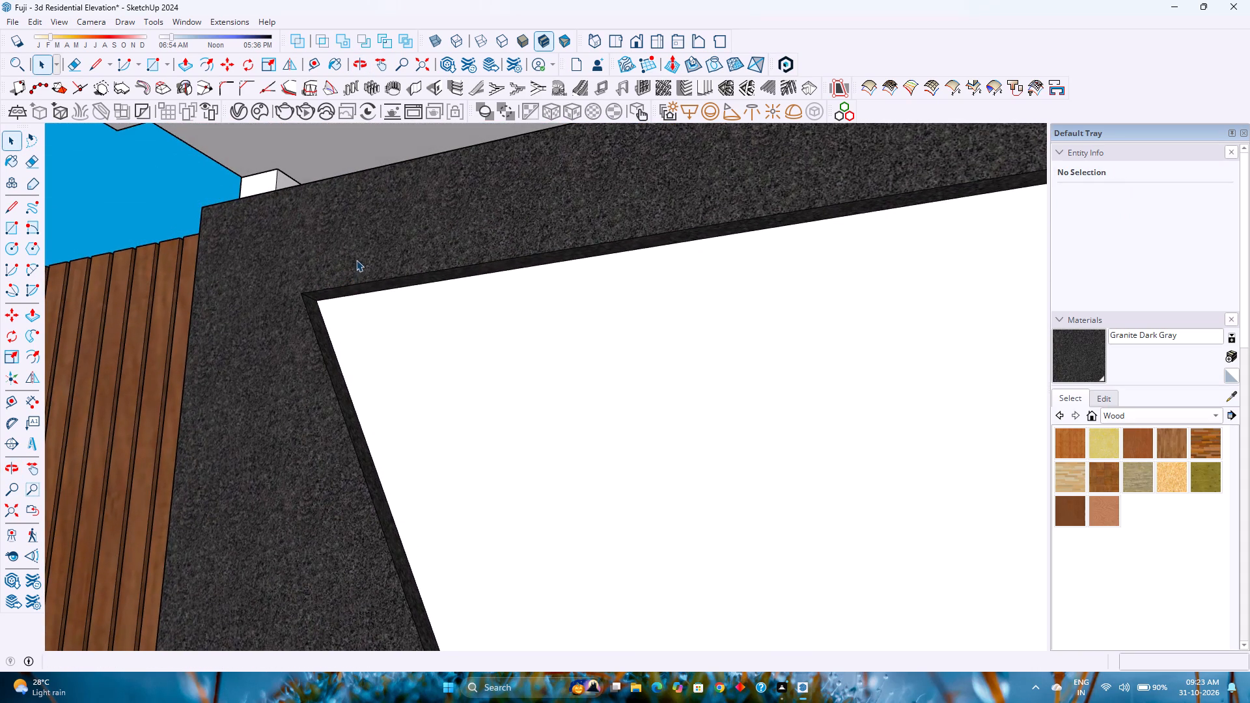
scroll(358, 263, "down", 10)
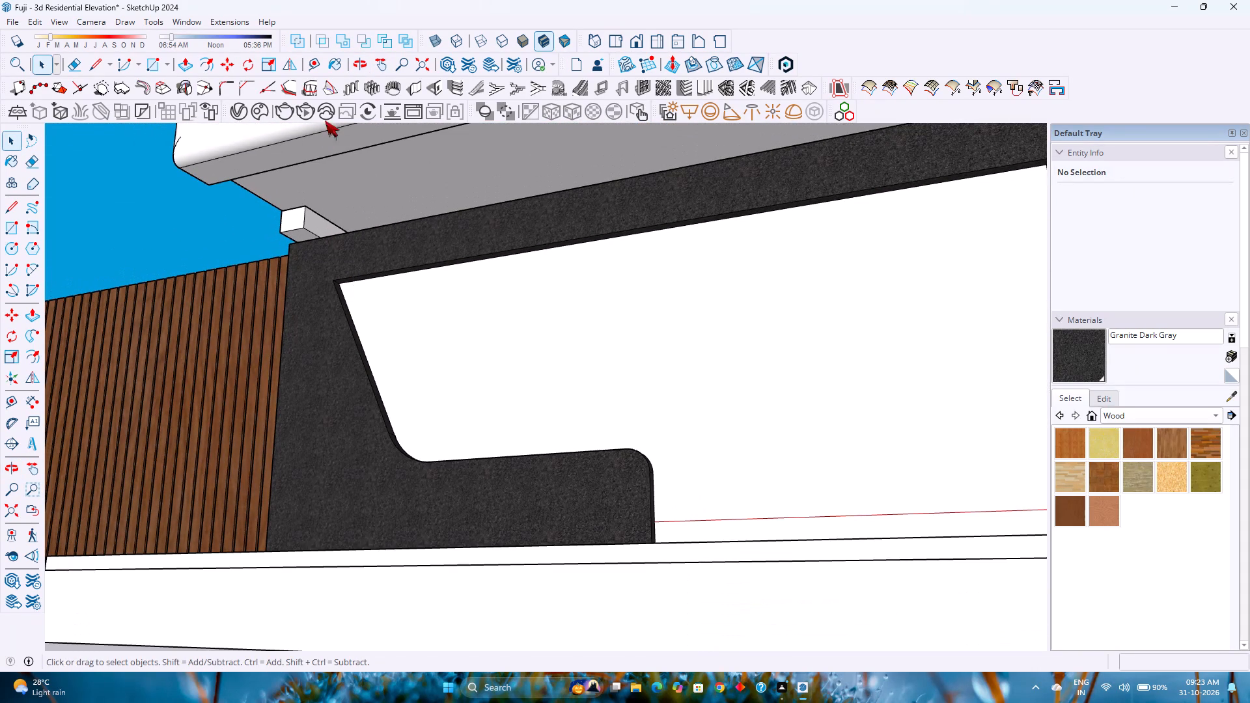
Place a vertical guide 4'10" from the short vertical edge of the granite frame's lower raised part, toward the sharp upper corner.
left_click(319, 64)
scroll(656, 493, "up", 4)
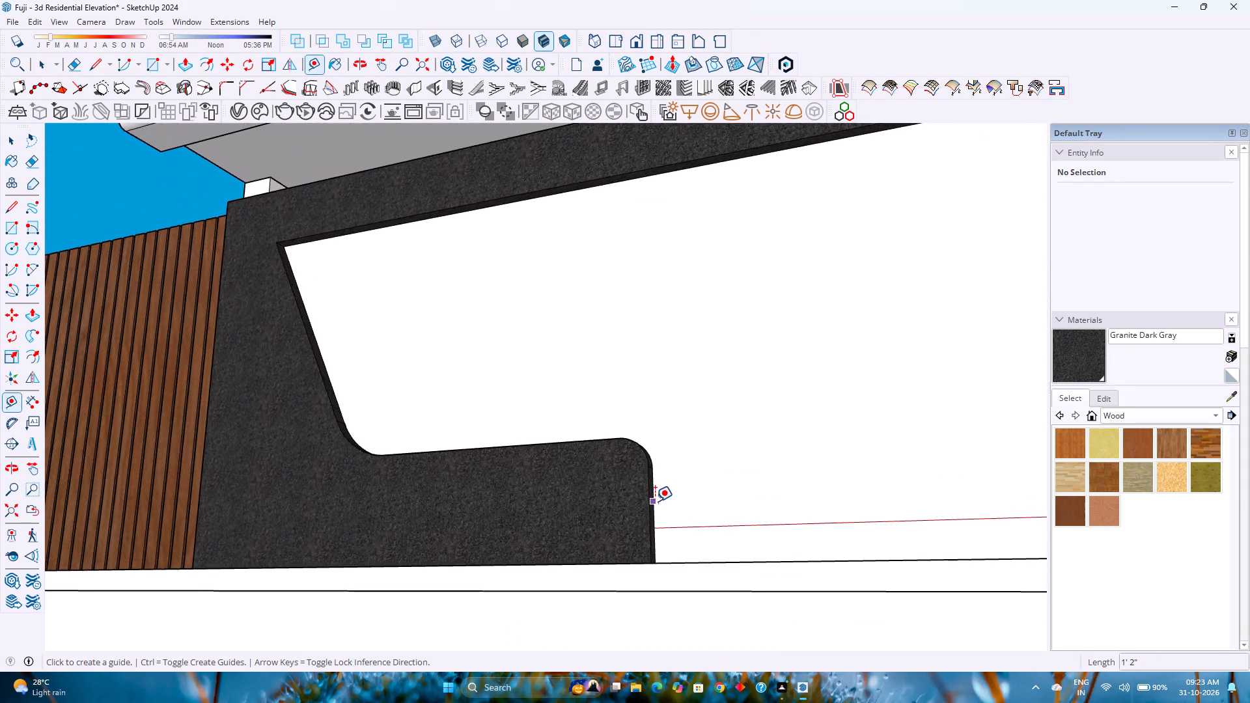
scroll(655, 501, "up", 7)
left_click(655, 501)
scroll(561, 414, "down", 7)
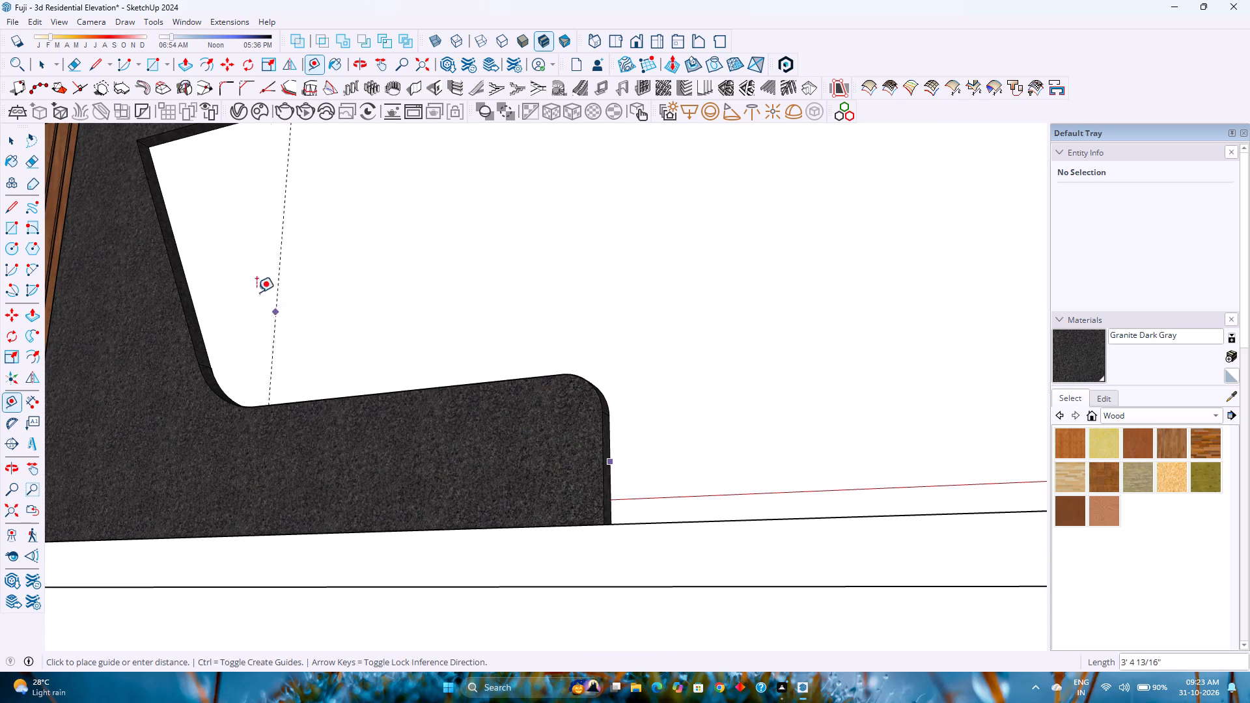
middle_click_drag(211, 214, 340, 413, "shift")
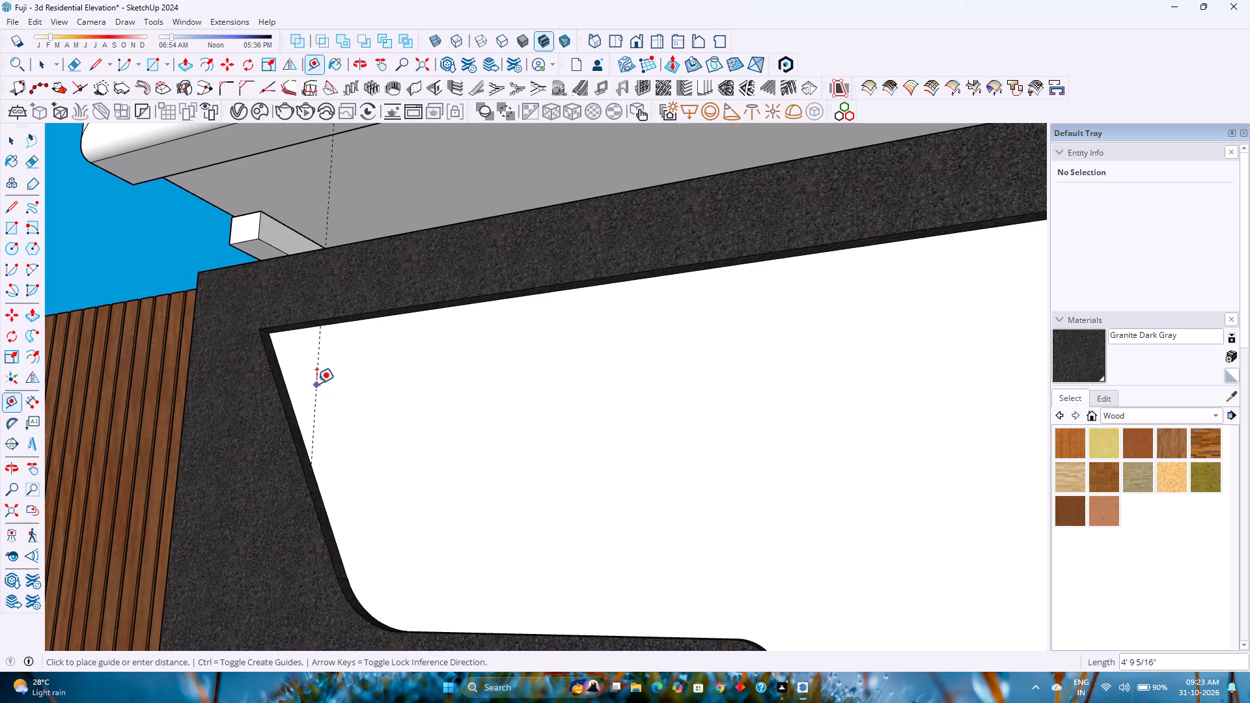
key("4")
type("'10\"")
key("Return")
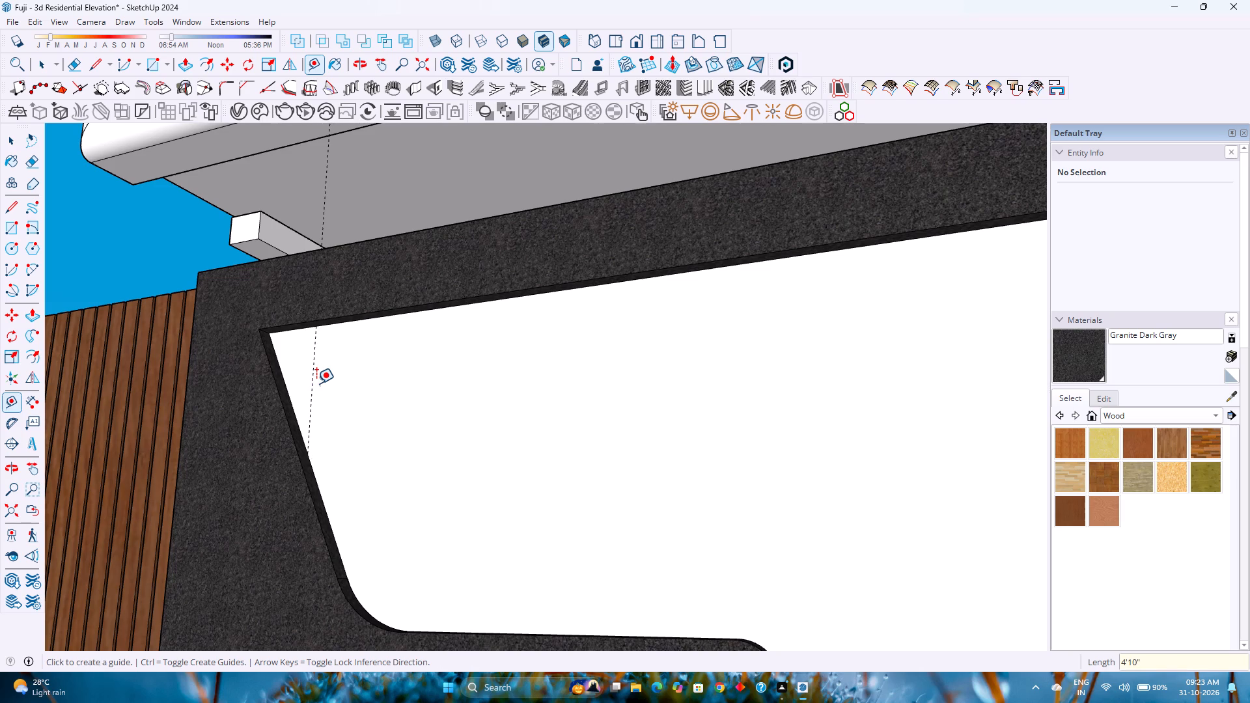
Place a horizontal guide 2'9" above the upper edge of the granite frame's lower raised part, crossing its slanted edge.
scroll(313, 383, "down", 3)
middle_click_drag(311, 415, 314, 452)
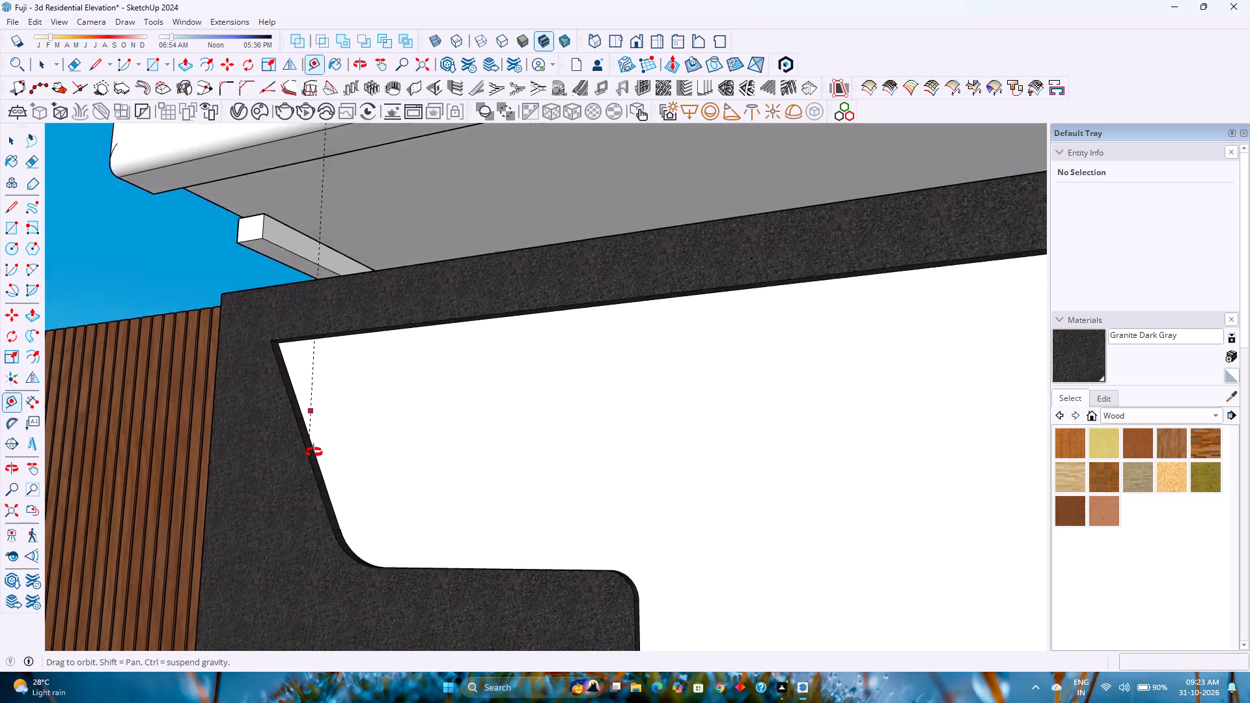
middle_click_drag(314, 452, 322, 594)
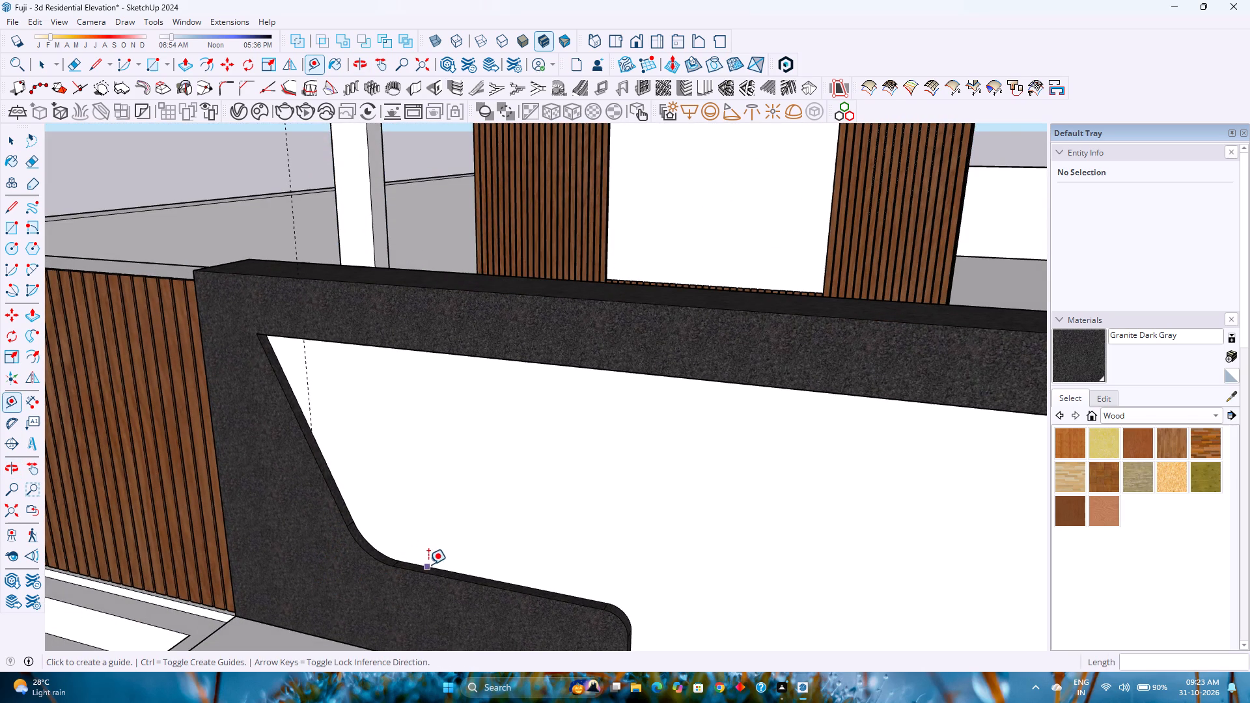
left_click(428, 564)
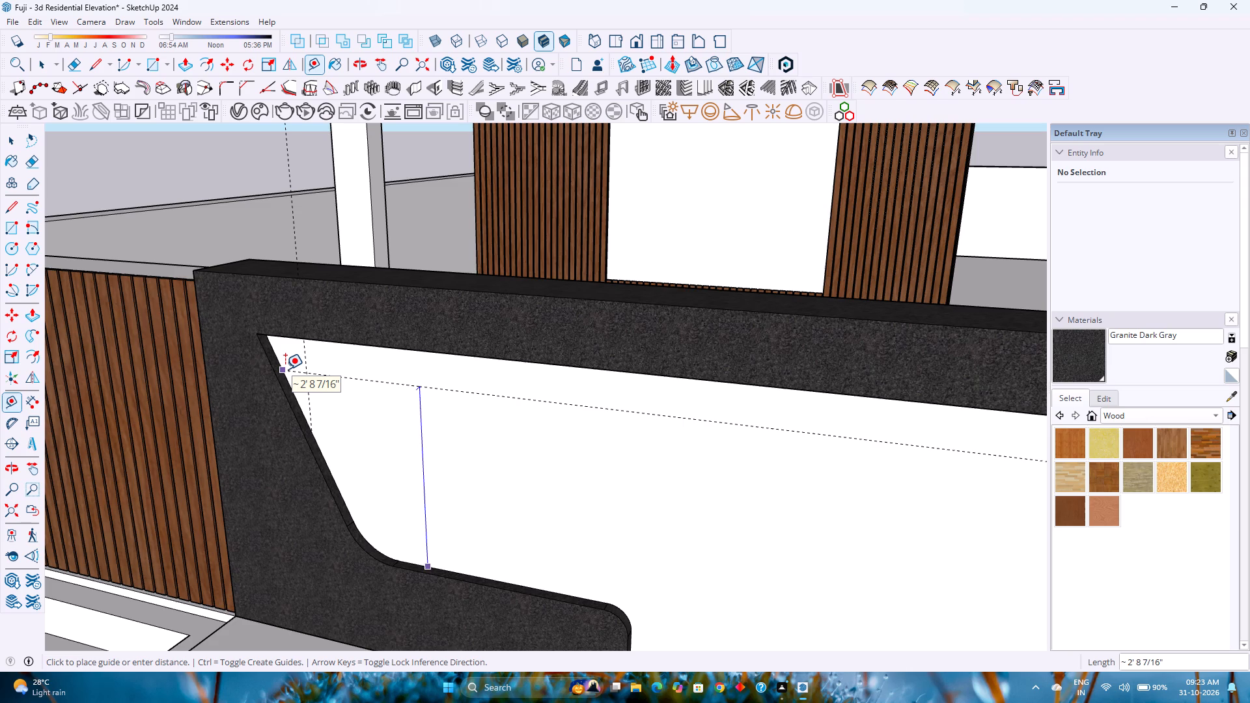
scroll(285, 369, "up", 5)
middle_click(285, 369)
middle_click_drag(285, 368, 295, 338)
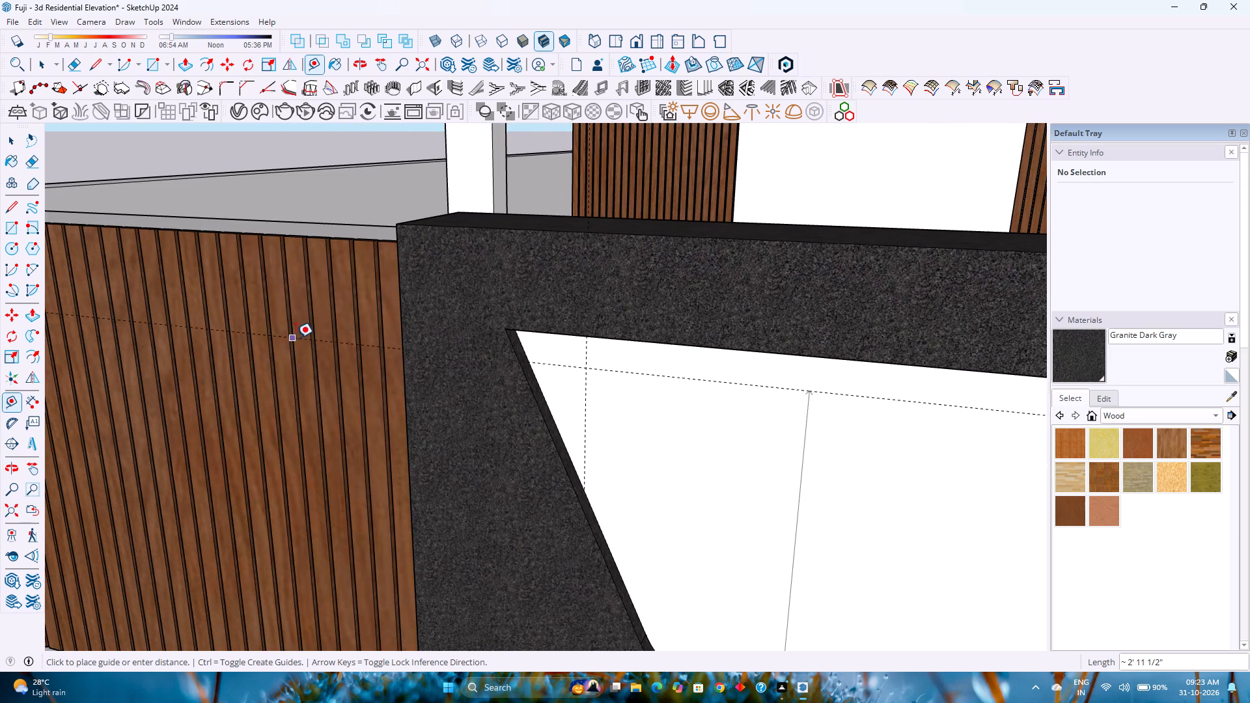
scroll(308, 341, "down", 5)
middle_click_drag(576, 420, 576, 404)
middle_click_drag(576, 403, 576, 383)
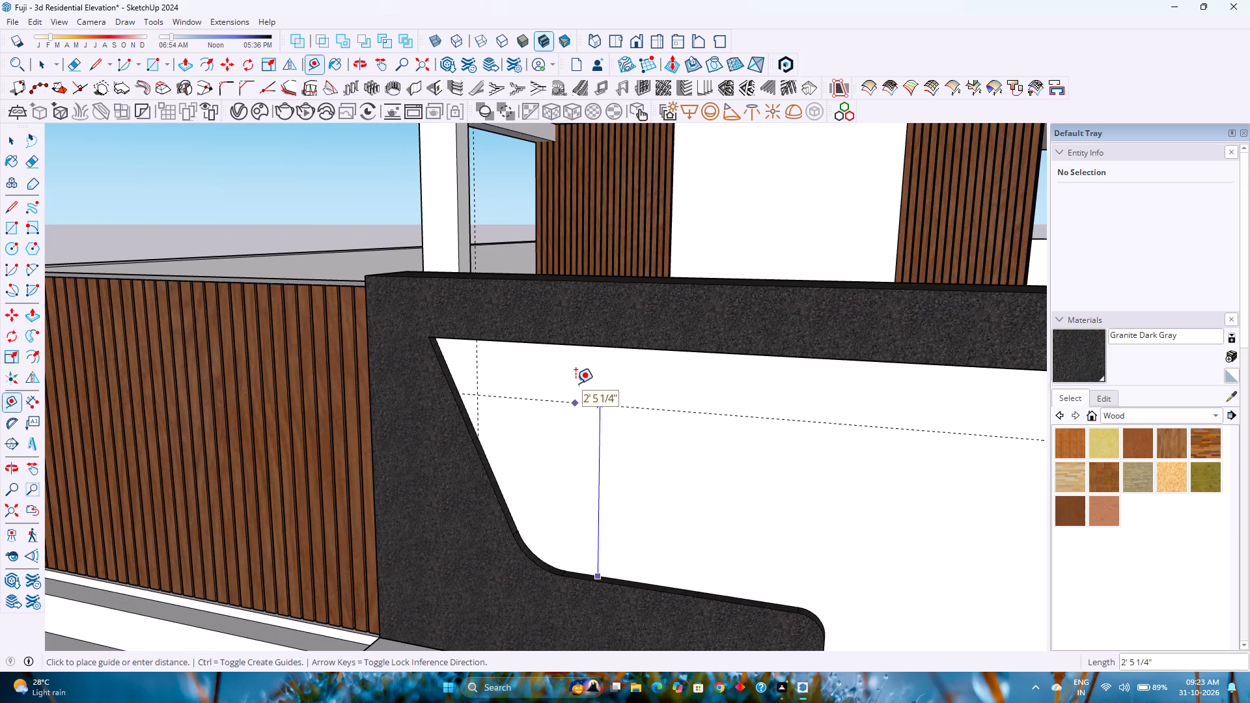
key("Up")
scroll(539, 422, "up", 4)
middle_click_drag(540, 412, 541, 393)
middle_click(541, 389)
middle_click_drag(541, 382, 544, 336)
middle_click(544, 335)
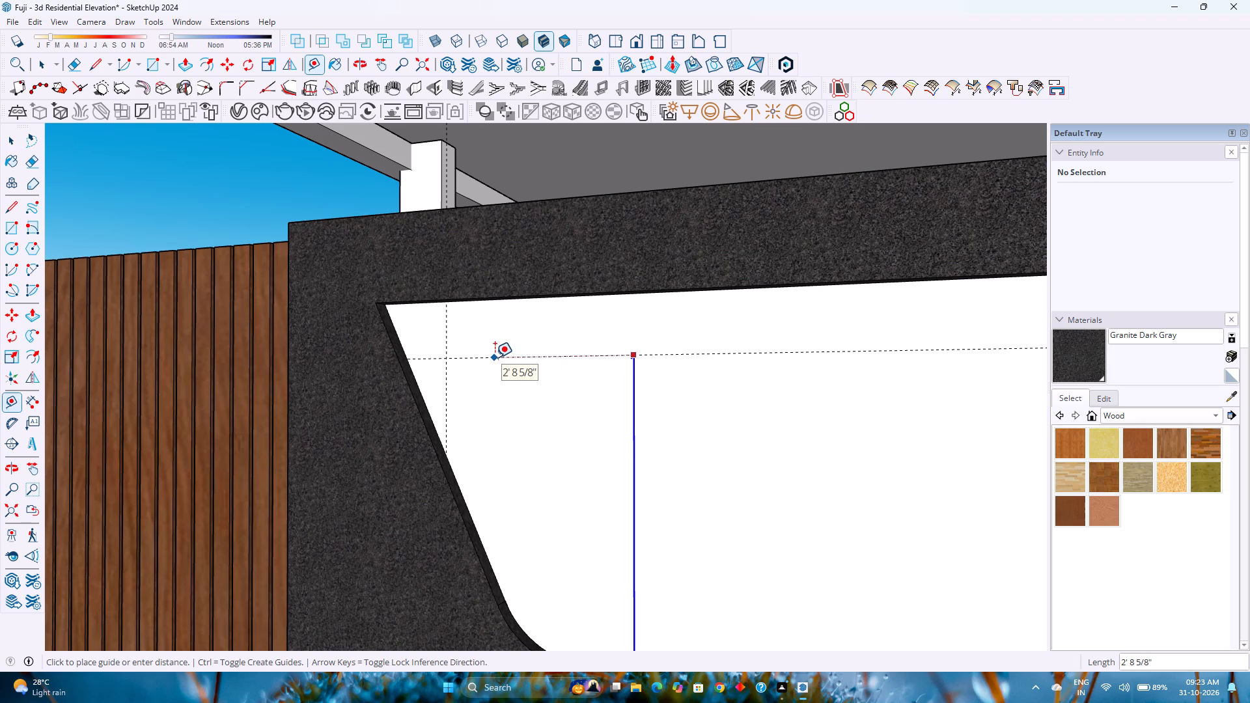
type("2'9\"")
key("Return")
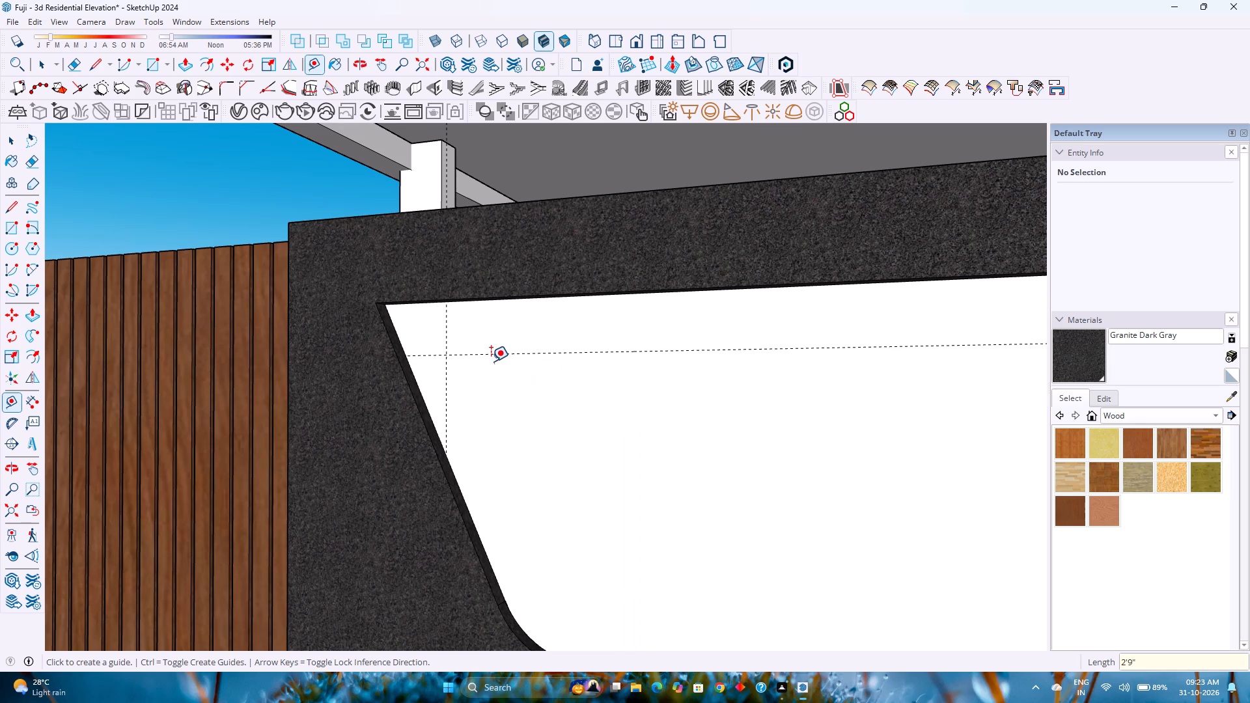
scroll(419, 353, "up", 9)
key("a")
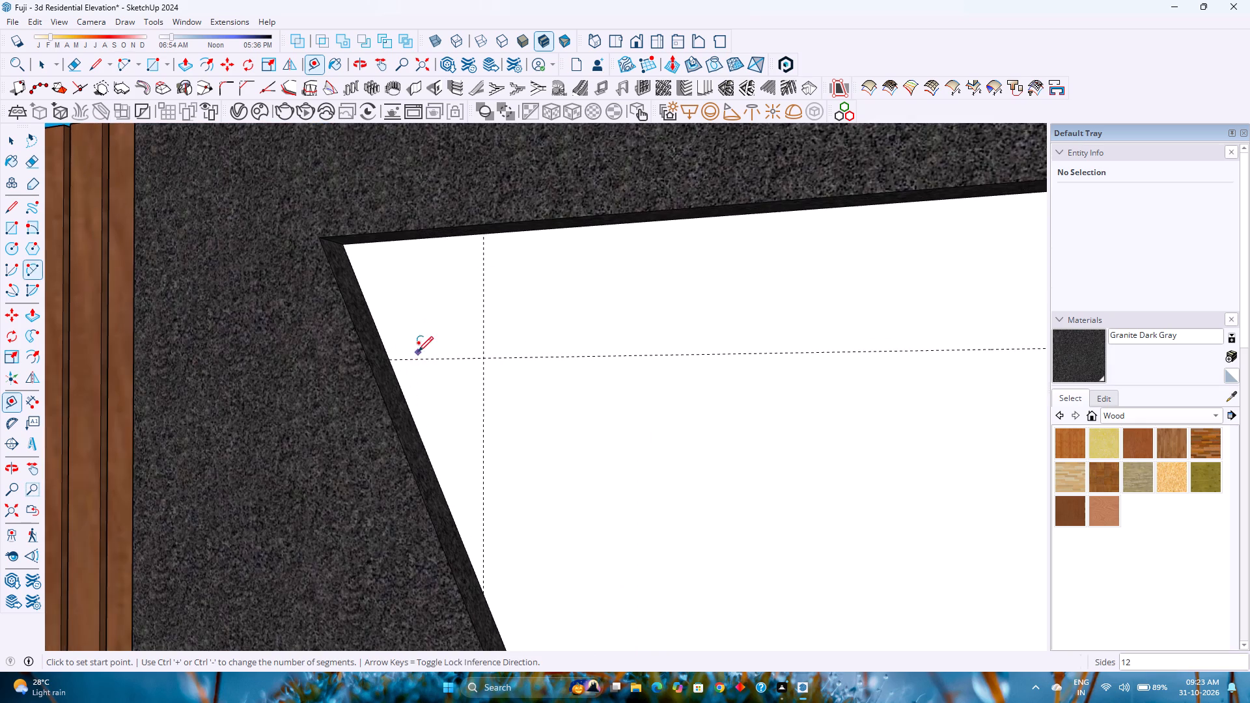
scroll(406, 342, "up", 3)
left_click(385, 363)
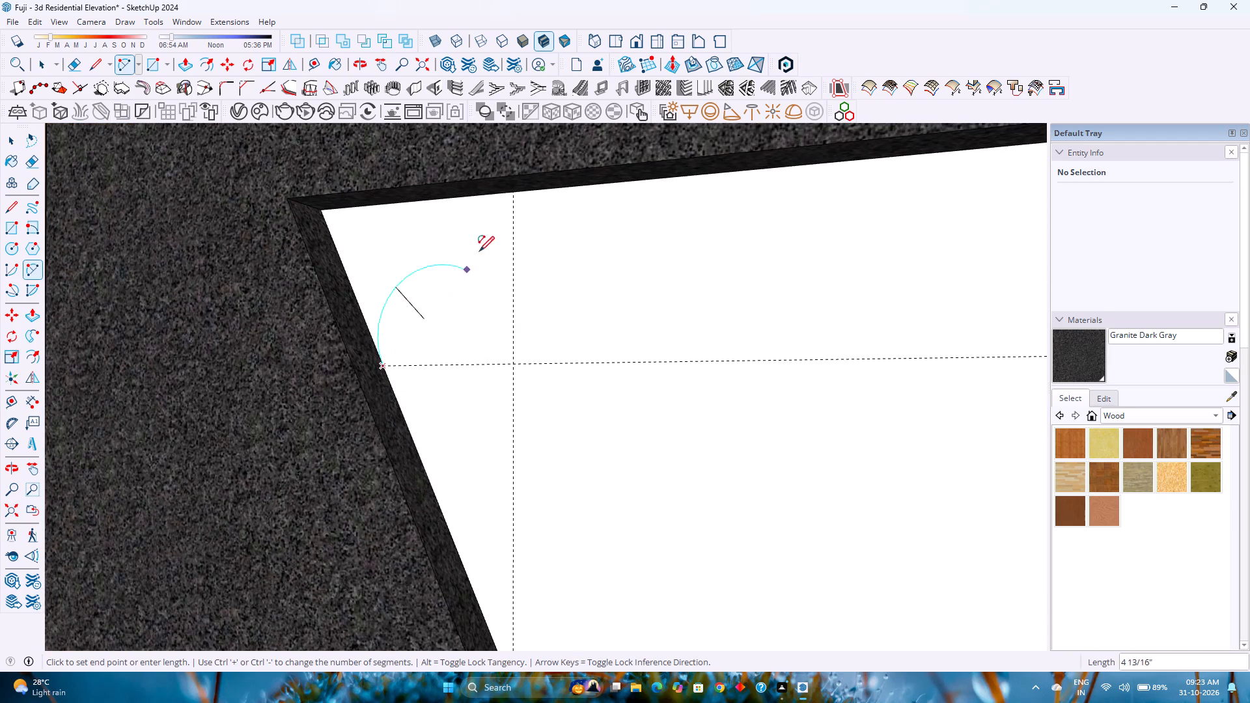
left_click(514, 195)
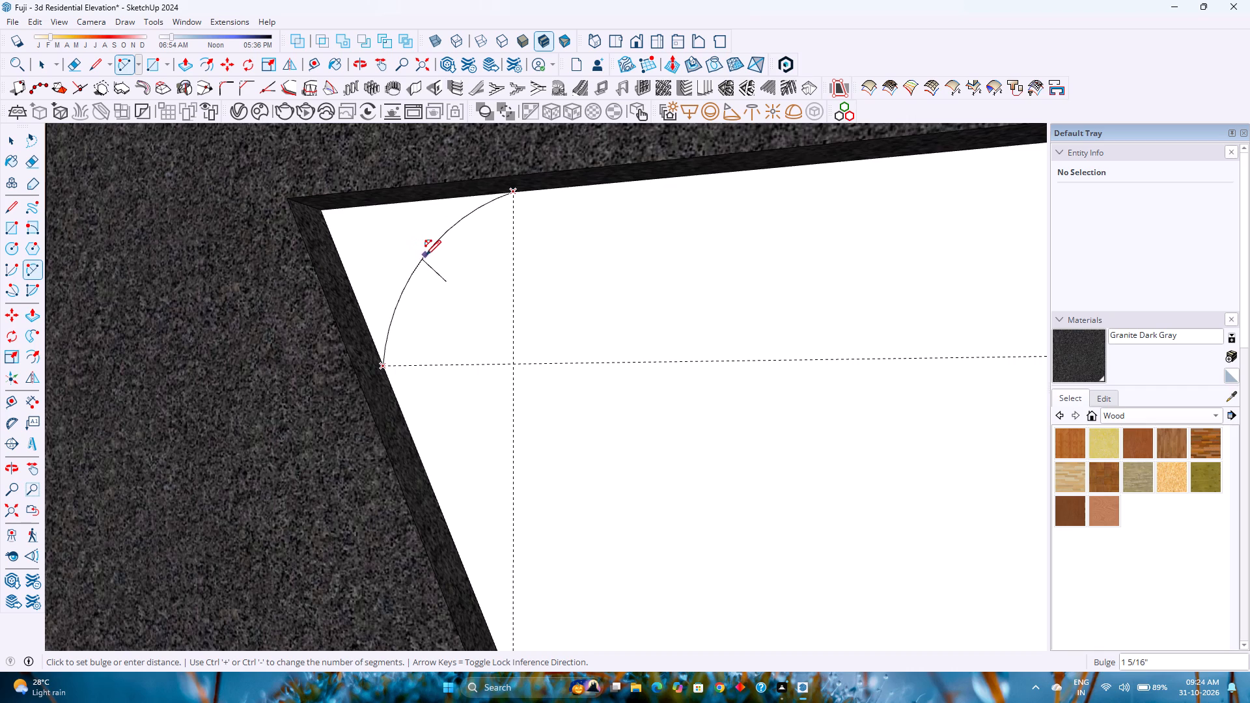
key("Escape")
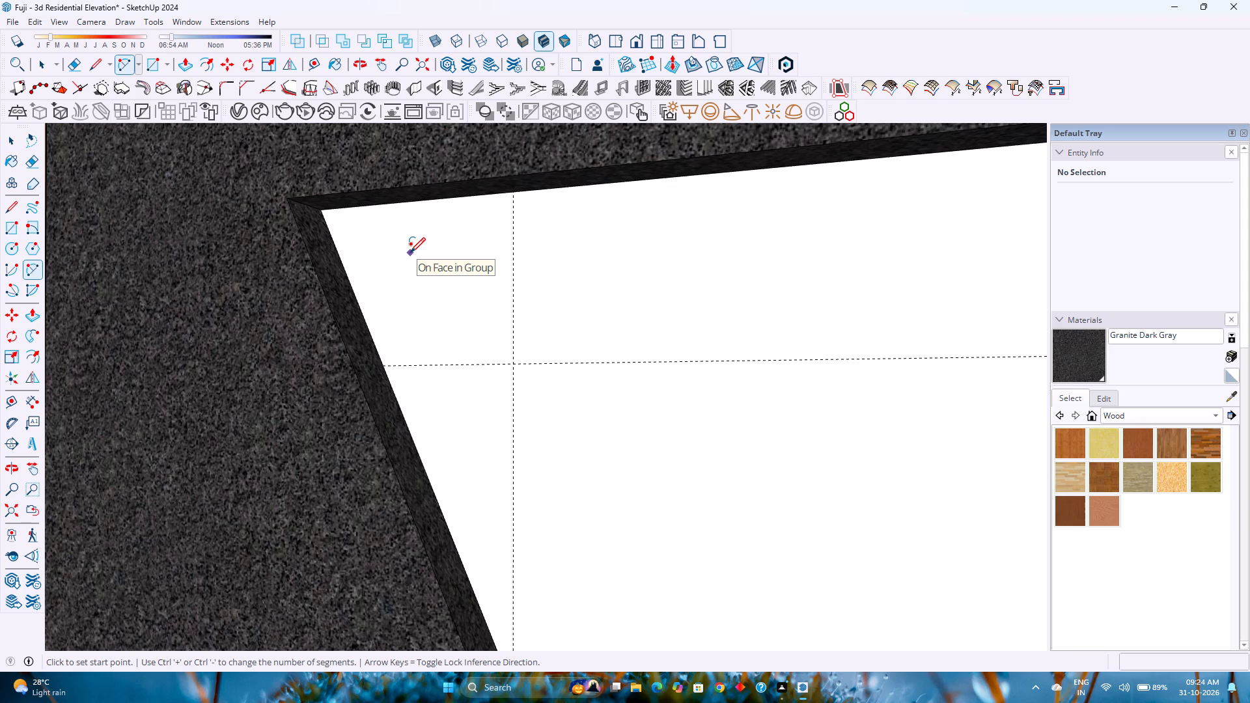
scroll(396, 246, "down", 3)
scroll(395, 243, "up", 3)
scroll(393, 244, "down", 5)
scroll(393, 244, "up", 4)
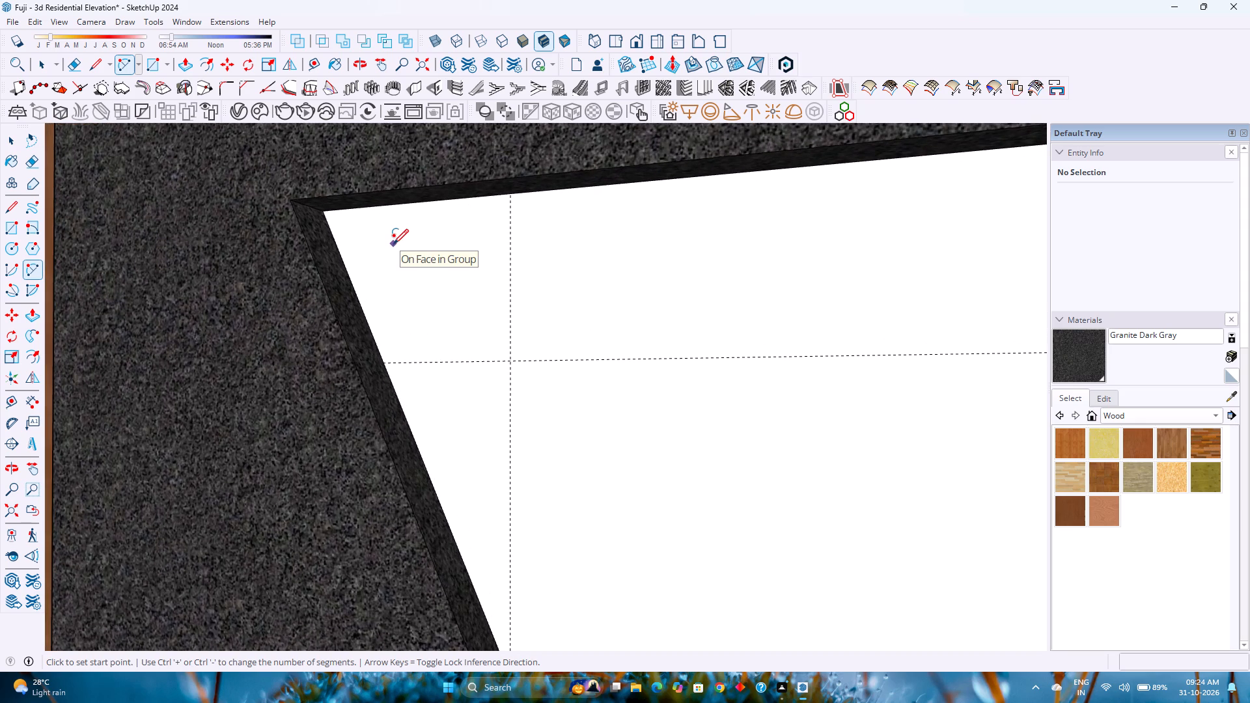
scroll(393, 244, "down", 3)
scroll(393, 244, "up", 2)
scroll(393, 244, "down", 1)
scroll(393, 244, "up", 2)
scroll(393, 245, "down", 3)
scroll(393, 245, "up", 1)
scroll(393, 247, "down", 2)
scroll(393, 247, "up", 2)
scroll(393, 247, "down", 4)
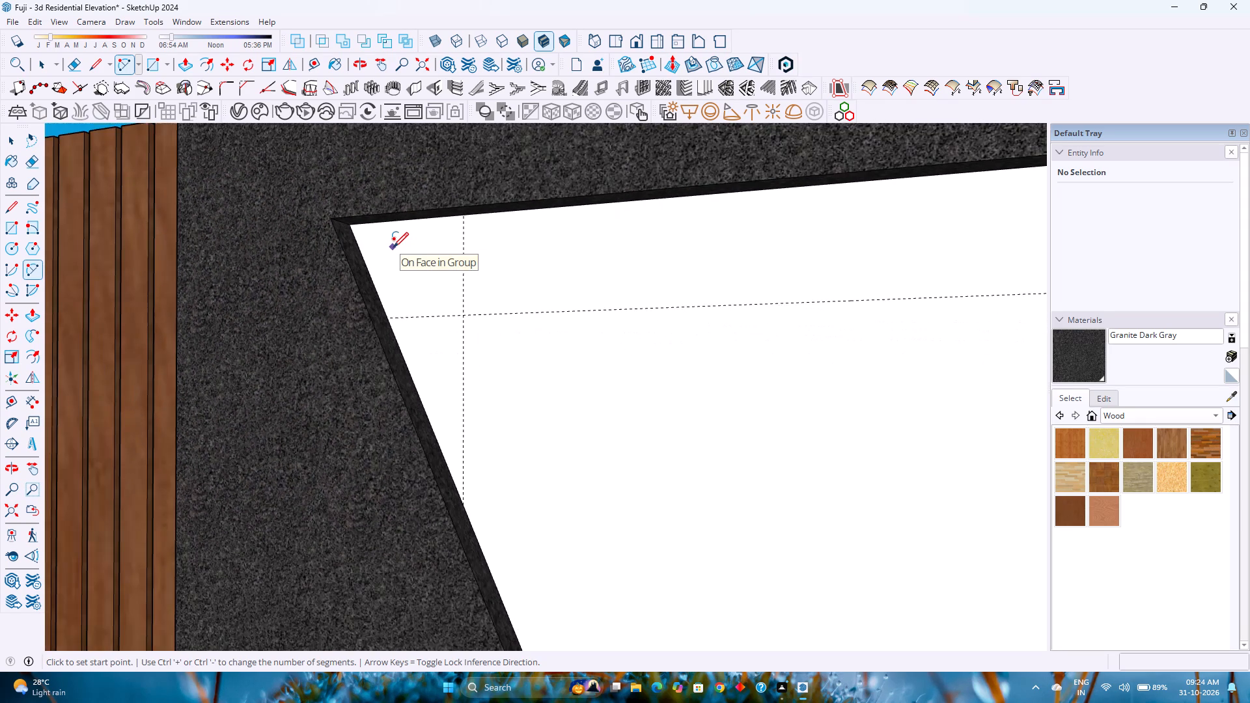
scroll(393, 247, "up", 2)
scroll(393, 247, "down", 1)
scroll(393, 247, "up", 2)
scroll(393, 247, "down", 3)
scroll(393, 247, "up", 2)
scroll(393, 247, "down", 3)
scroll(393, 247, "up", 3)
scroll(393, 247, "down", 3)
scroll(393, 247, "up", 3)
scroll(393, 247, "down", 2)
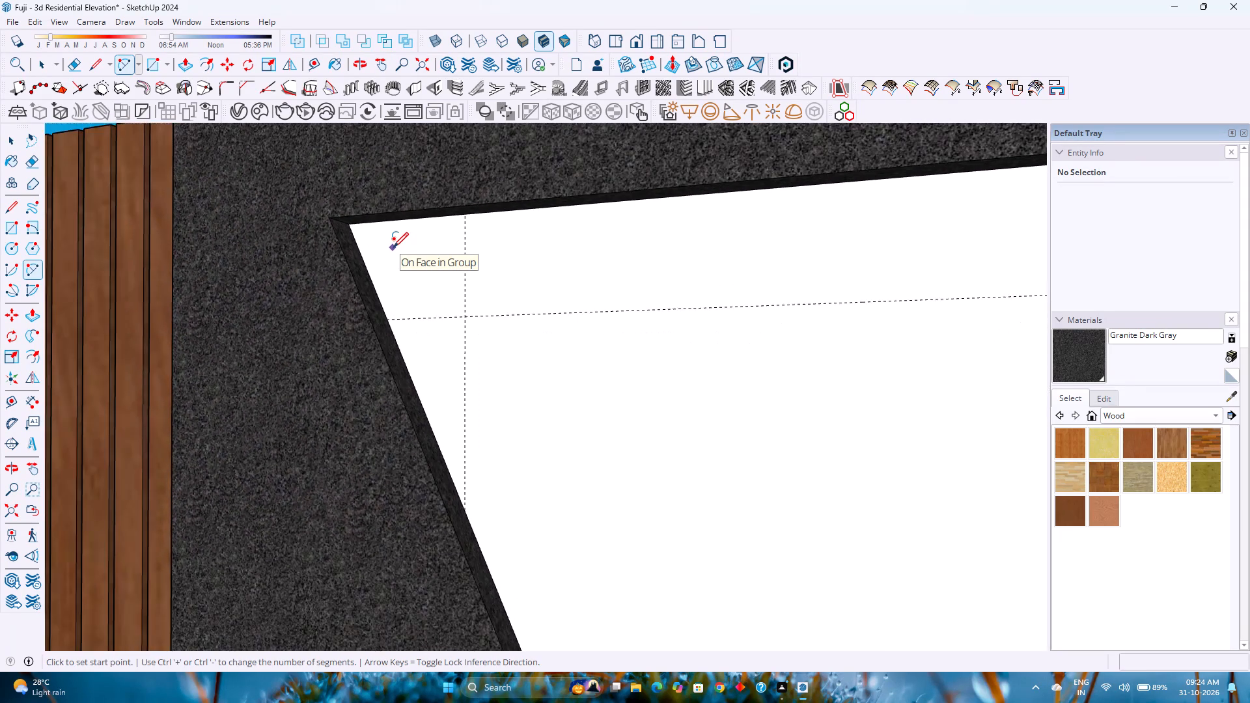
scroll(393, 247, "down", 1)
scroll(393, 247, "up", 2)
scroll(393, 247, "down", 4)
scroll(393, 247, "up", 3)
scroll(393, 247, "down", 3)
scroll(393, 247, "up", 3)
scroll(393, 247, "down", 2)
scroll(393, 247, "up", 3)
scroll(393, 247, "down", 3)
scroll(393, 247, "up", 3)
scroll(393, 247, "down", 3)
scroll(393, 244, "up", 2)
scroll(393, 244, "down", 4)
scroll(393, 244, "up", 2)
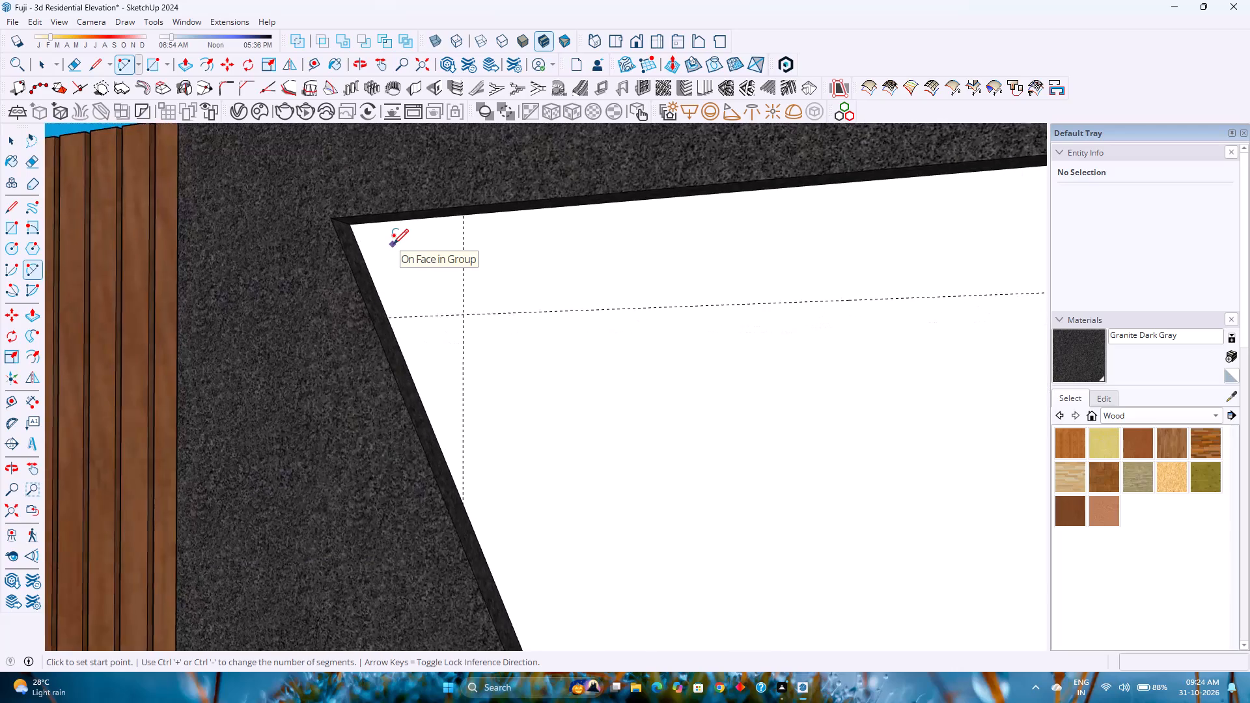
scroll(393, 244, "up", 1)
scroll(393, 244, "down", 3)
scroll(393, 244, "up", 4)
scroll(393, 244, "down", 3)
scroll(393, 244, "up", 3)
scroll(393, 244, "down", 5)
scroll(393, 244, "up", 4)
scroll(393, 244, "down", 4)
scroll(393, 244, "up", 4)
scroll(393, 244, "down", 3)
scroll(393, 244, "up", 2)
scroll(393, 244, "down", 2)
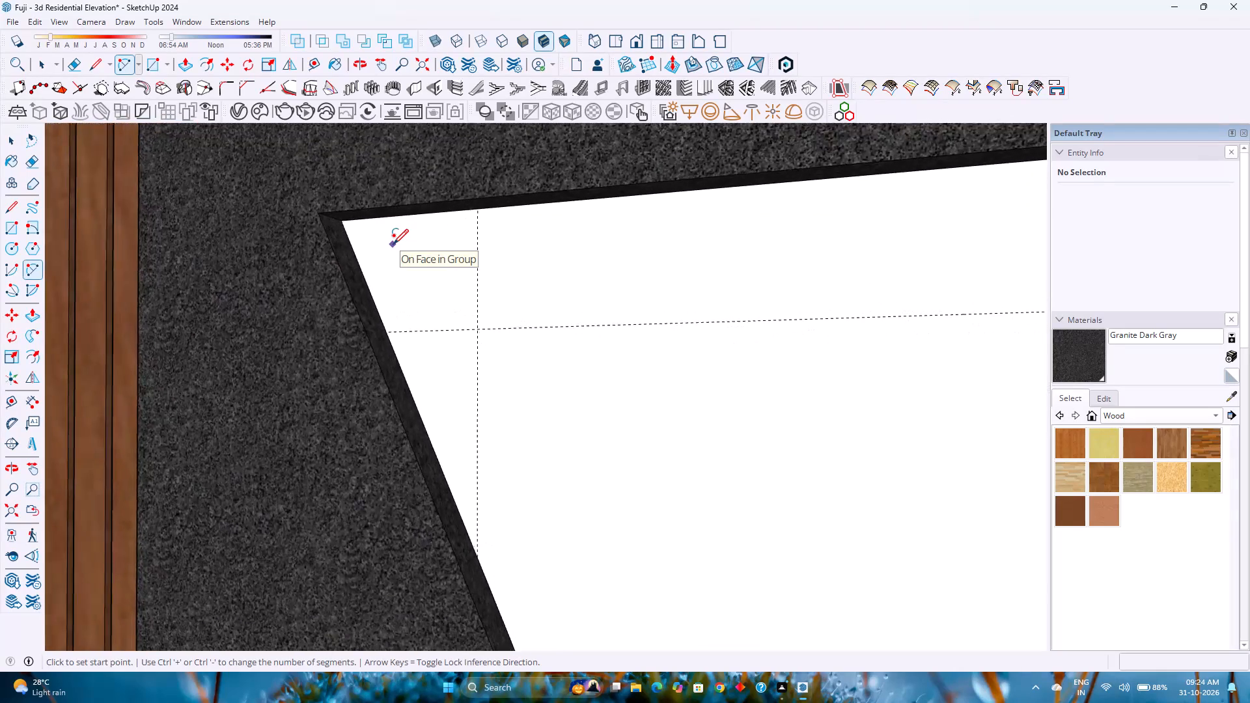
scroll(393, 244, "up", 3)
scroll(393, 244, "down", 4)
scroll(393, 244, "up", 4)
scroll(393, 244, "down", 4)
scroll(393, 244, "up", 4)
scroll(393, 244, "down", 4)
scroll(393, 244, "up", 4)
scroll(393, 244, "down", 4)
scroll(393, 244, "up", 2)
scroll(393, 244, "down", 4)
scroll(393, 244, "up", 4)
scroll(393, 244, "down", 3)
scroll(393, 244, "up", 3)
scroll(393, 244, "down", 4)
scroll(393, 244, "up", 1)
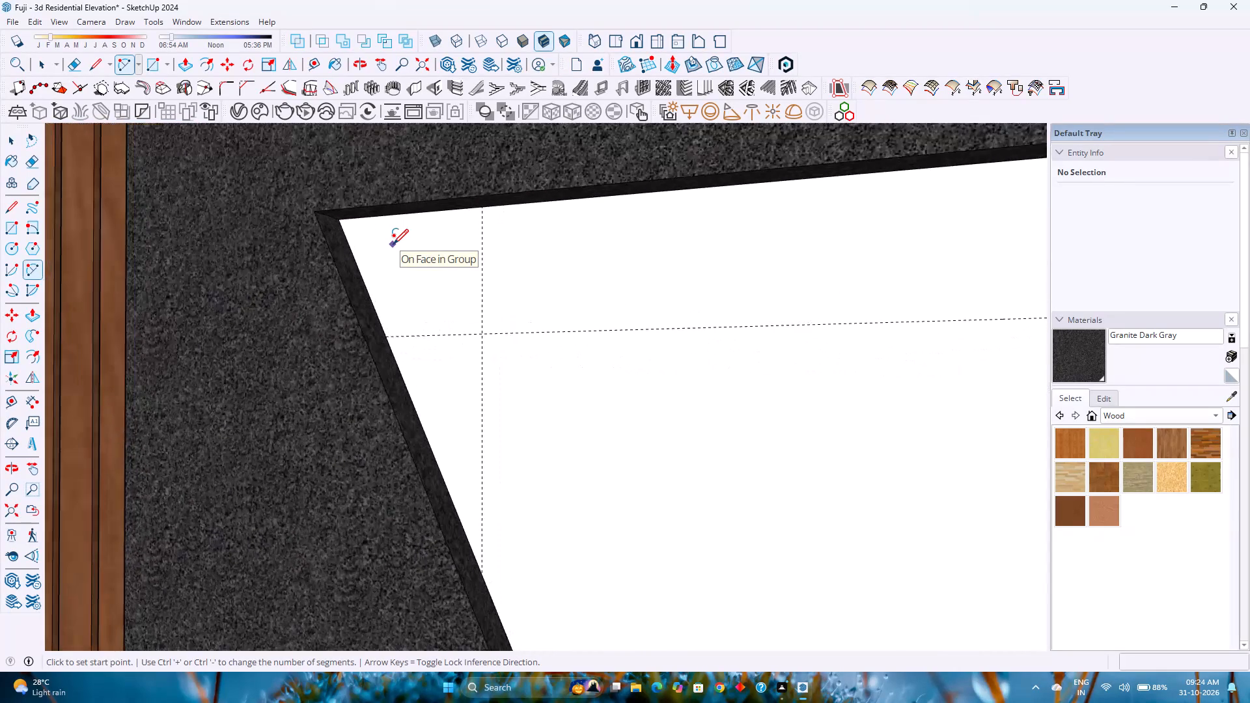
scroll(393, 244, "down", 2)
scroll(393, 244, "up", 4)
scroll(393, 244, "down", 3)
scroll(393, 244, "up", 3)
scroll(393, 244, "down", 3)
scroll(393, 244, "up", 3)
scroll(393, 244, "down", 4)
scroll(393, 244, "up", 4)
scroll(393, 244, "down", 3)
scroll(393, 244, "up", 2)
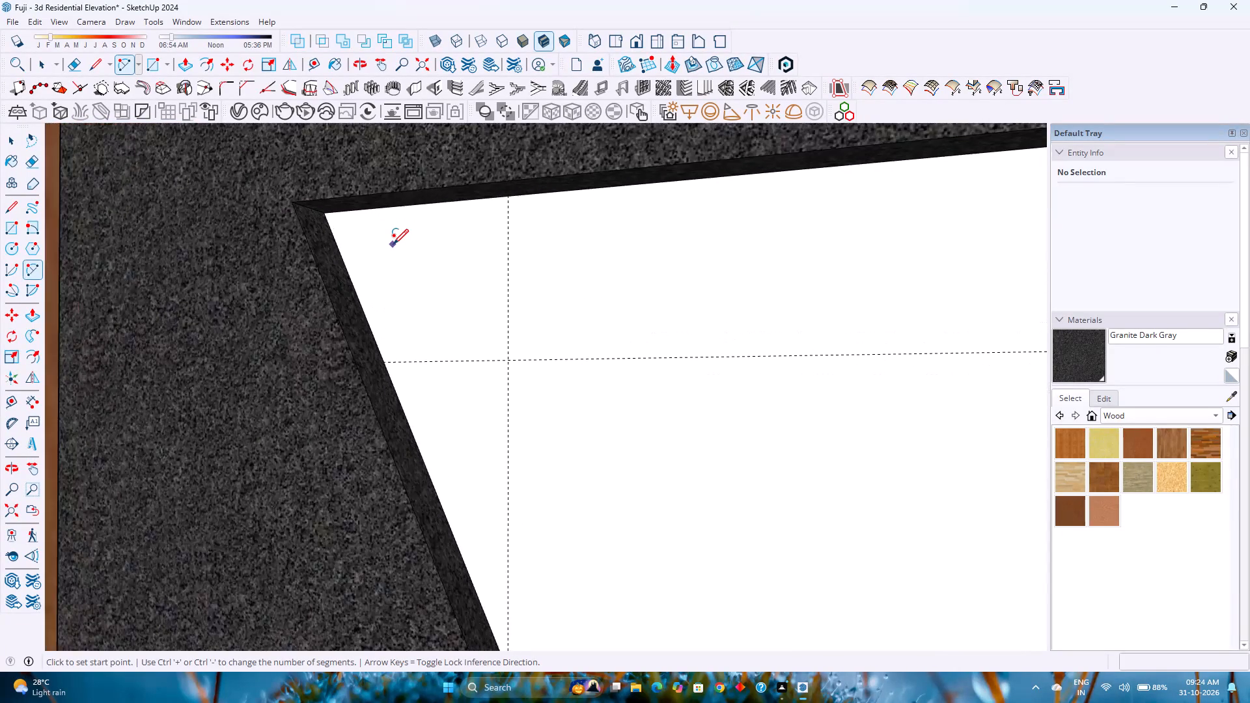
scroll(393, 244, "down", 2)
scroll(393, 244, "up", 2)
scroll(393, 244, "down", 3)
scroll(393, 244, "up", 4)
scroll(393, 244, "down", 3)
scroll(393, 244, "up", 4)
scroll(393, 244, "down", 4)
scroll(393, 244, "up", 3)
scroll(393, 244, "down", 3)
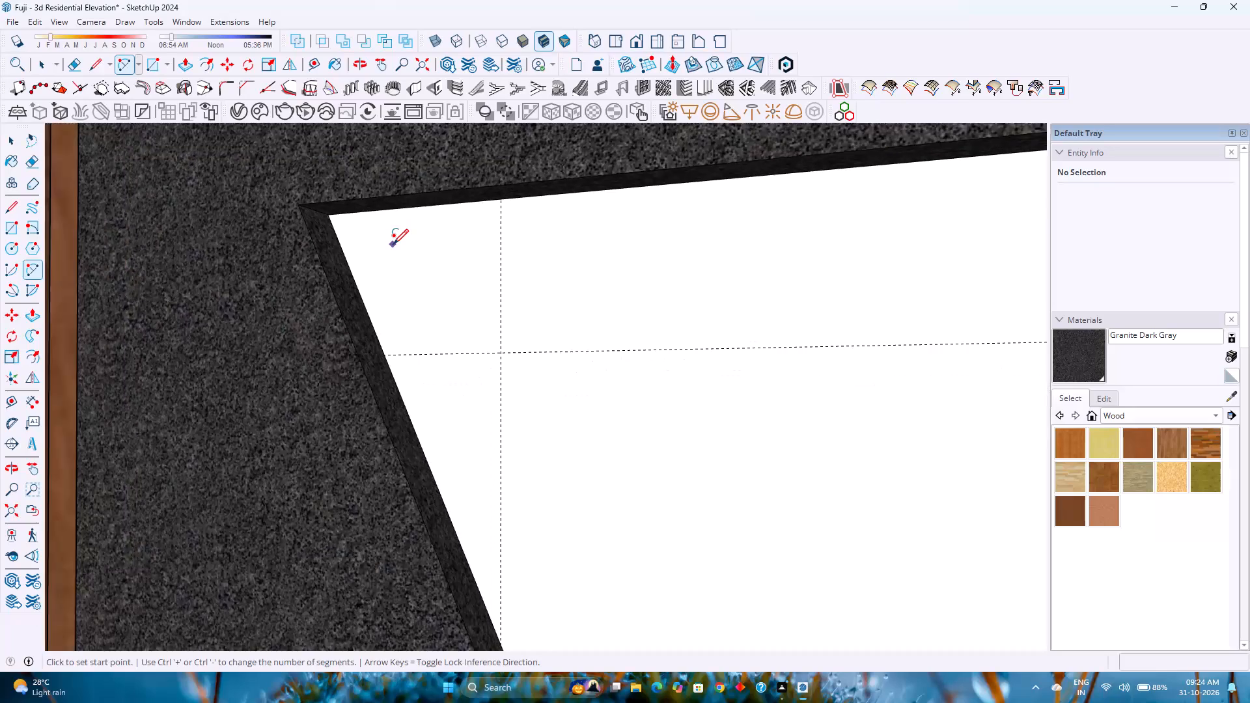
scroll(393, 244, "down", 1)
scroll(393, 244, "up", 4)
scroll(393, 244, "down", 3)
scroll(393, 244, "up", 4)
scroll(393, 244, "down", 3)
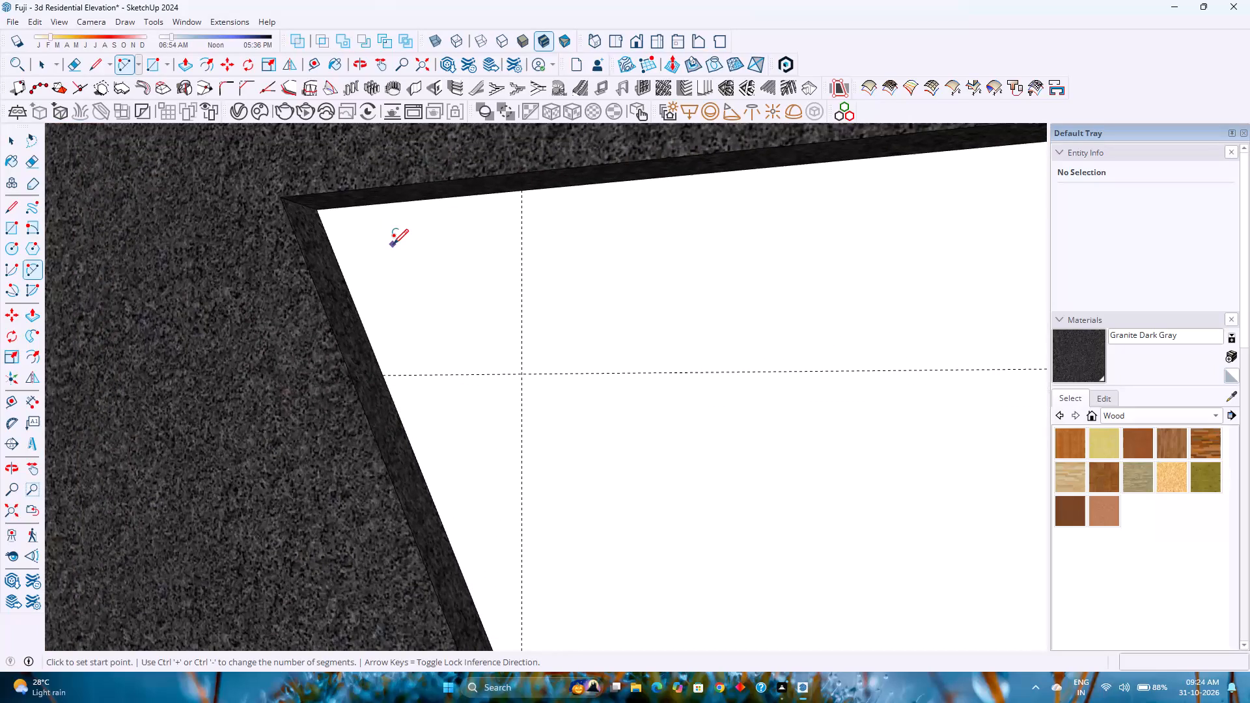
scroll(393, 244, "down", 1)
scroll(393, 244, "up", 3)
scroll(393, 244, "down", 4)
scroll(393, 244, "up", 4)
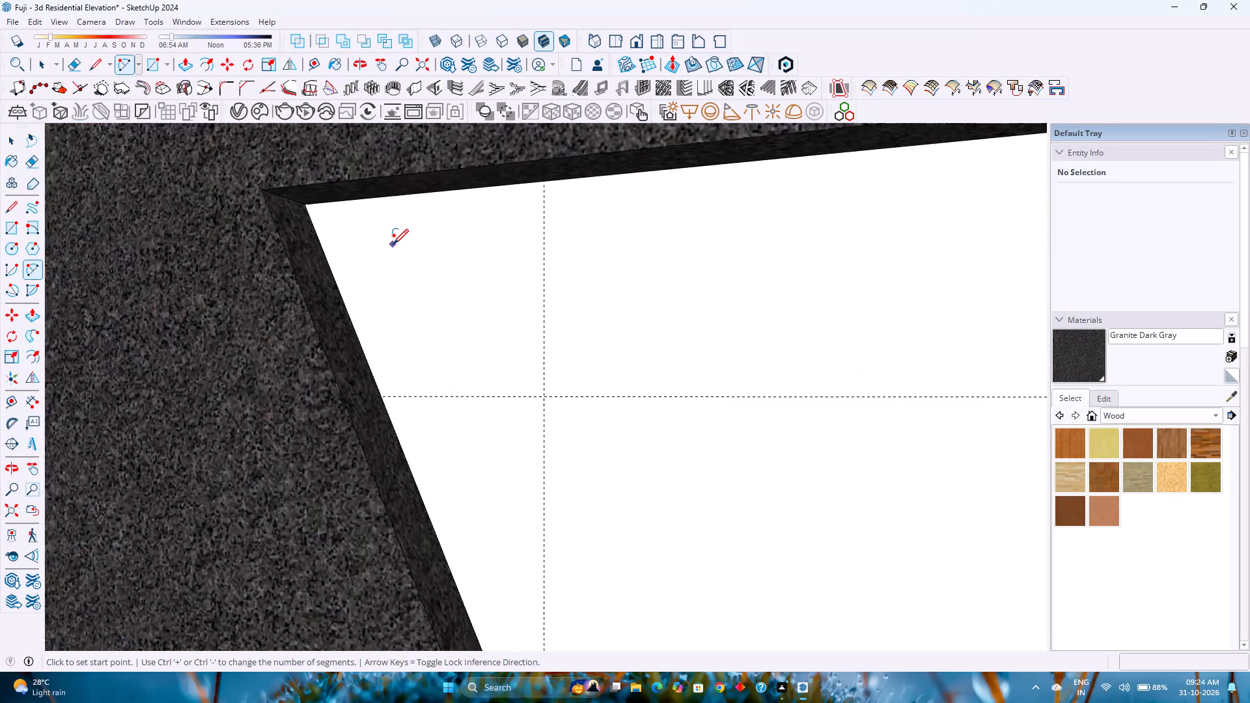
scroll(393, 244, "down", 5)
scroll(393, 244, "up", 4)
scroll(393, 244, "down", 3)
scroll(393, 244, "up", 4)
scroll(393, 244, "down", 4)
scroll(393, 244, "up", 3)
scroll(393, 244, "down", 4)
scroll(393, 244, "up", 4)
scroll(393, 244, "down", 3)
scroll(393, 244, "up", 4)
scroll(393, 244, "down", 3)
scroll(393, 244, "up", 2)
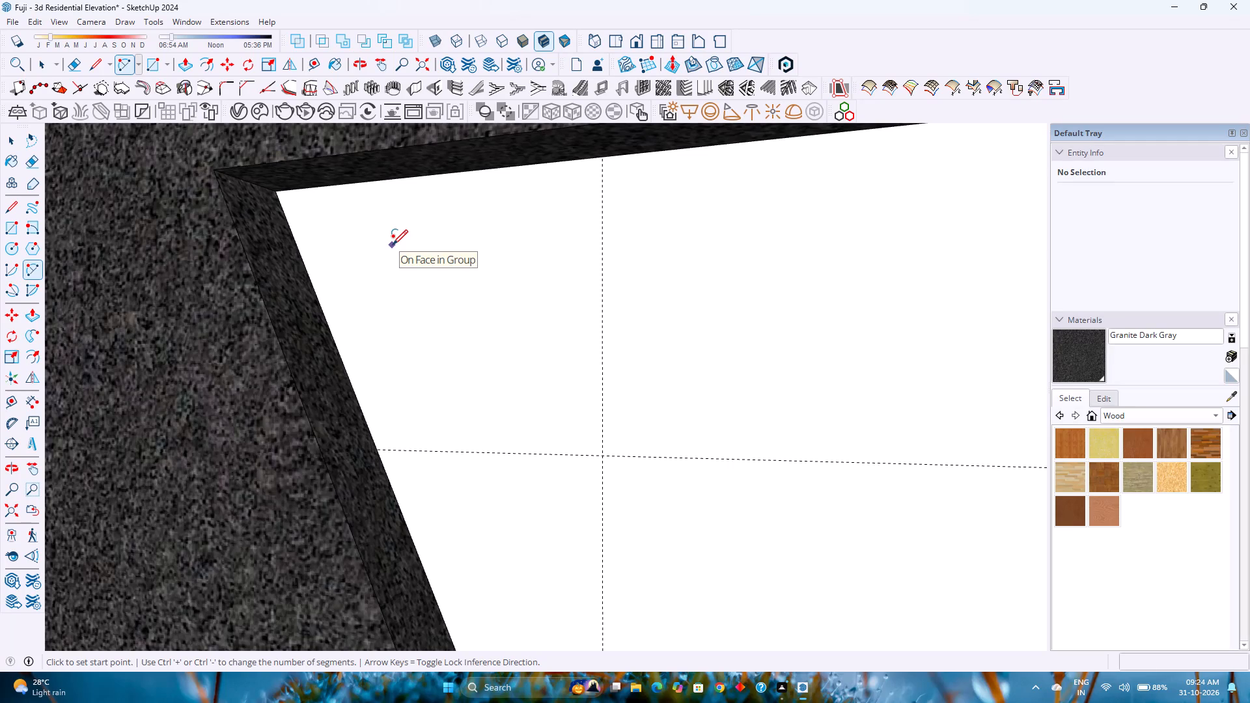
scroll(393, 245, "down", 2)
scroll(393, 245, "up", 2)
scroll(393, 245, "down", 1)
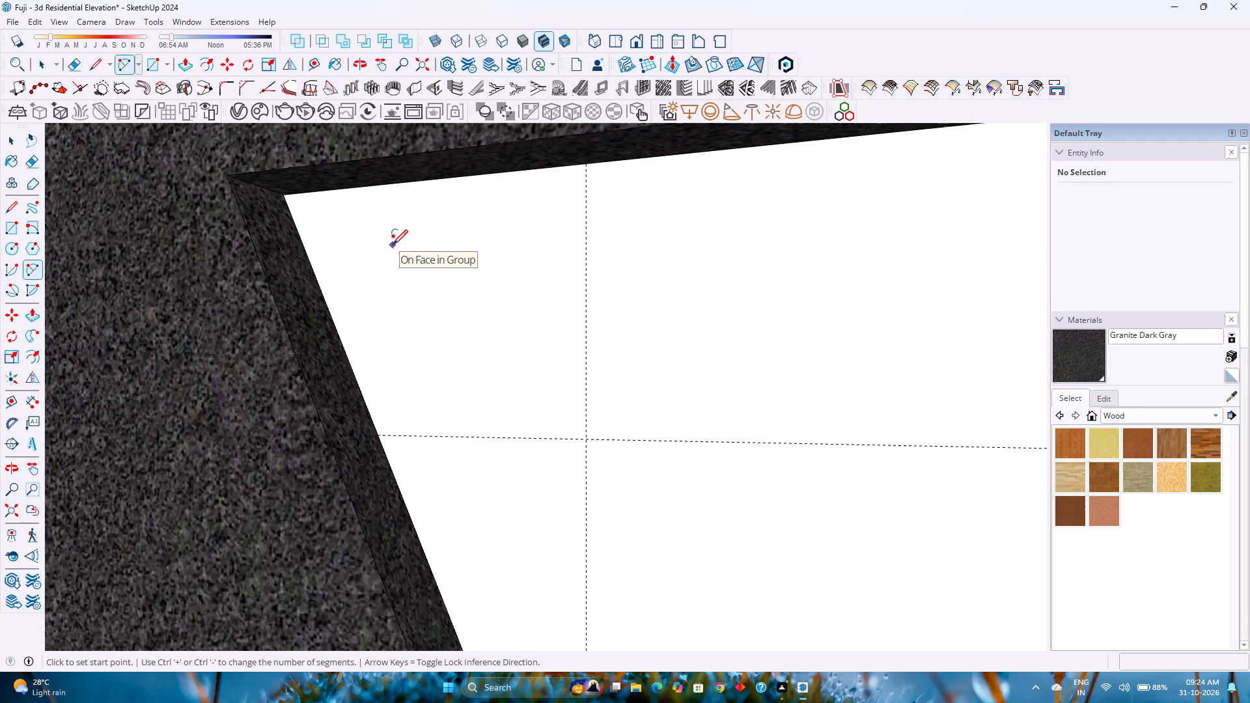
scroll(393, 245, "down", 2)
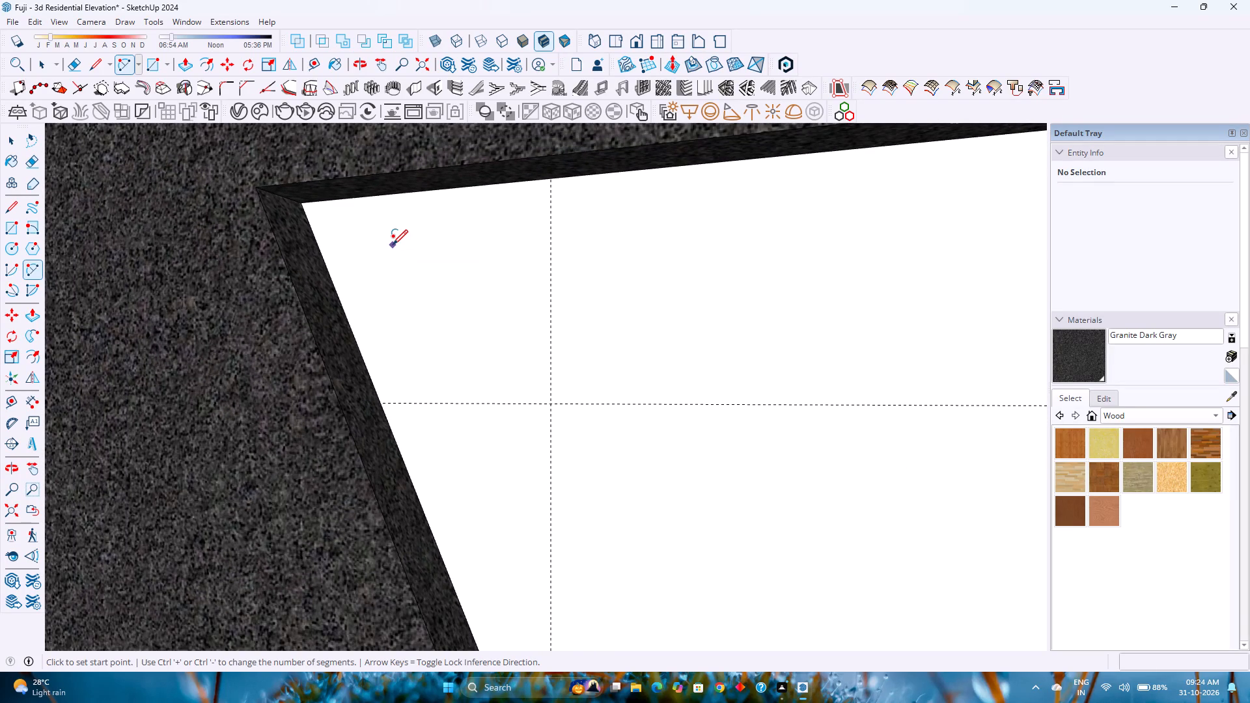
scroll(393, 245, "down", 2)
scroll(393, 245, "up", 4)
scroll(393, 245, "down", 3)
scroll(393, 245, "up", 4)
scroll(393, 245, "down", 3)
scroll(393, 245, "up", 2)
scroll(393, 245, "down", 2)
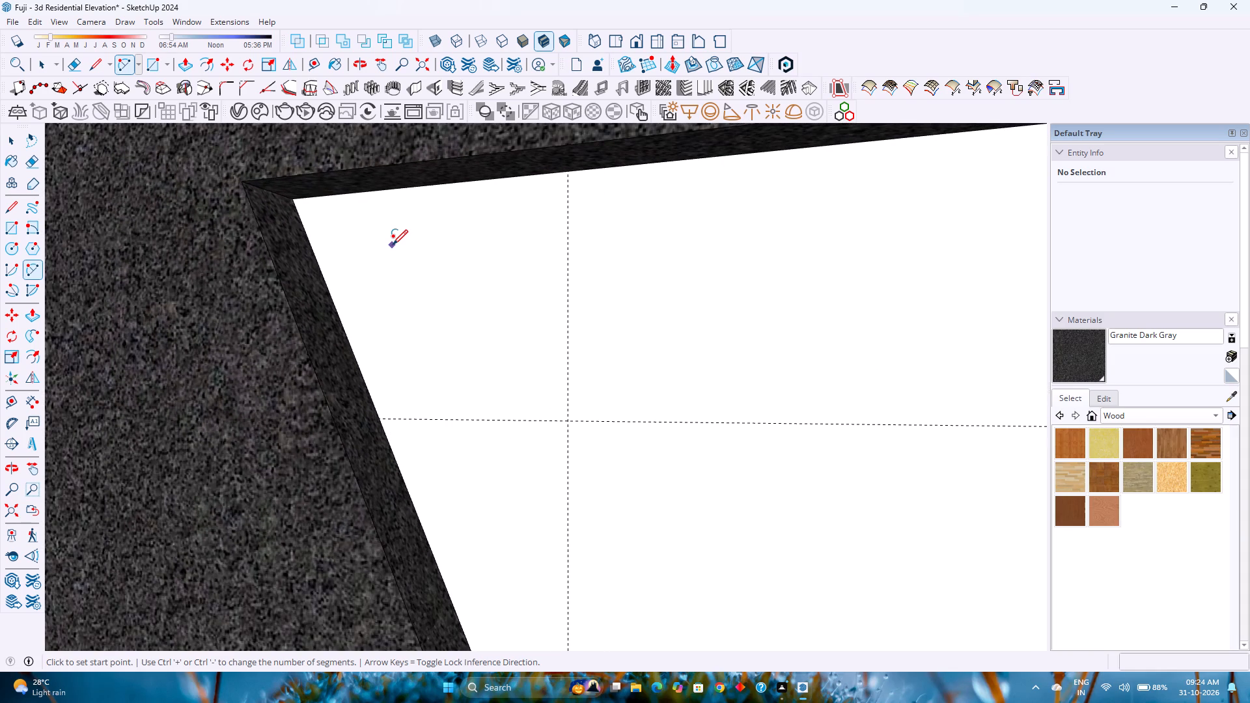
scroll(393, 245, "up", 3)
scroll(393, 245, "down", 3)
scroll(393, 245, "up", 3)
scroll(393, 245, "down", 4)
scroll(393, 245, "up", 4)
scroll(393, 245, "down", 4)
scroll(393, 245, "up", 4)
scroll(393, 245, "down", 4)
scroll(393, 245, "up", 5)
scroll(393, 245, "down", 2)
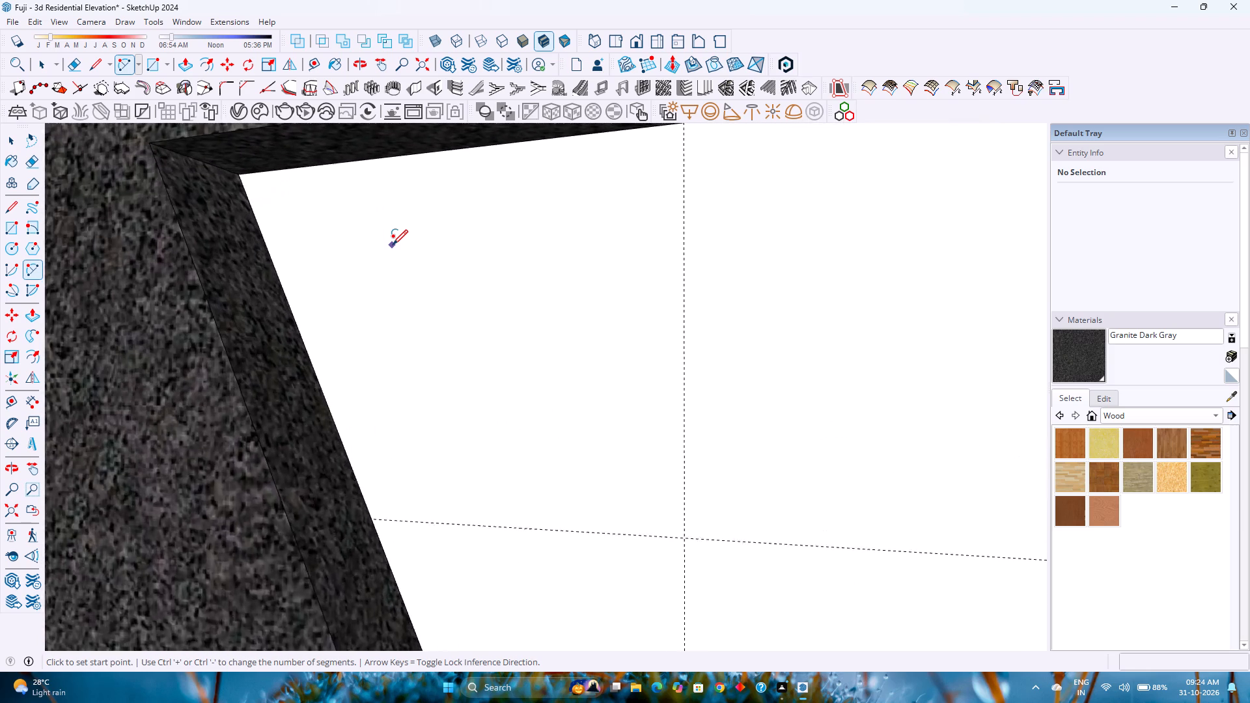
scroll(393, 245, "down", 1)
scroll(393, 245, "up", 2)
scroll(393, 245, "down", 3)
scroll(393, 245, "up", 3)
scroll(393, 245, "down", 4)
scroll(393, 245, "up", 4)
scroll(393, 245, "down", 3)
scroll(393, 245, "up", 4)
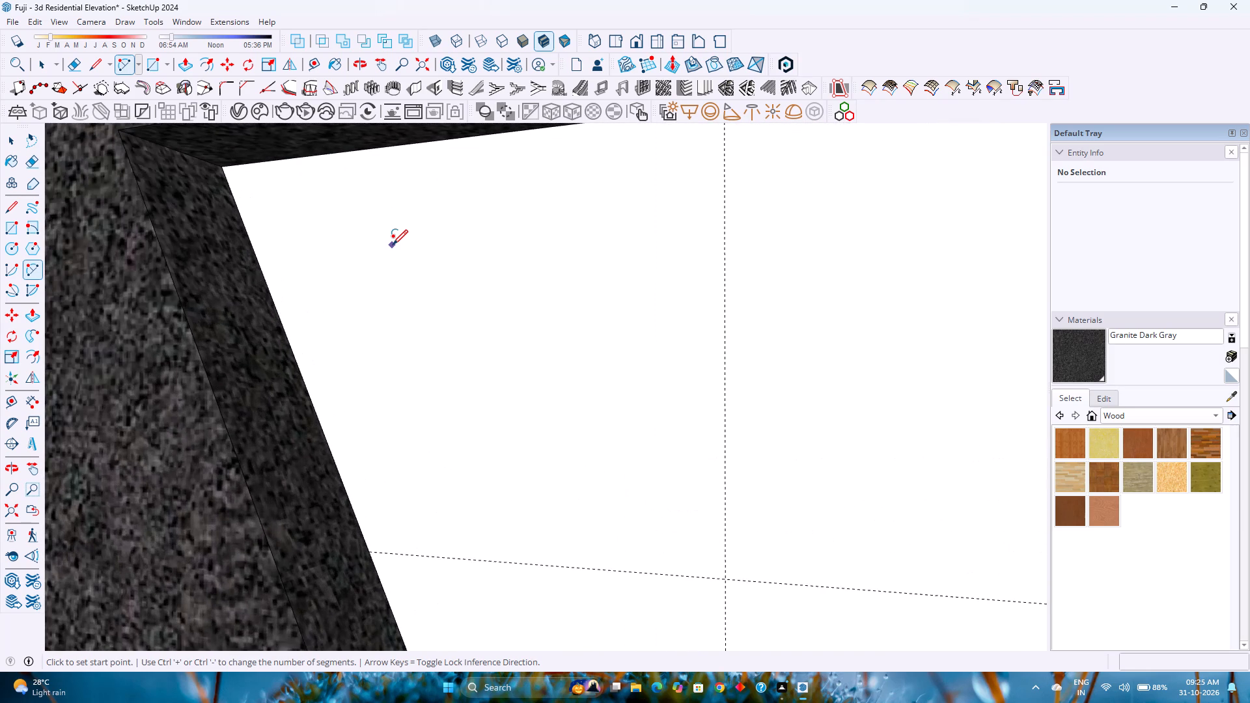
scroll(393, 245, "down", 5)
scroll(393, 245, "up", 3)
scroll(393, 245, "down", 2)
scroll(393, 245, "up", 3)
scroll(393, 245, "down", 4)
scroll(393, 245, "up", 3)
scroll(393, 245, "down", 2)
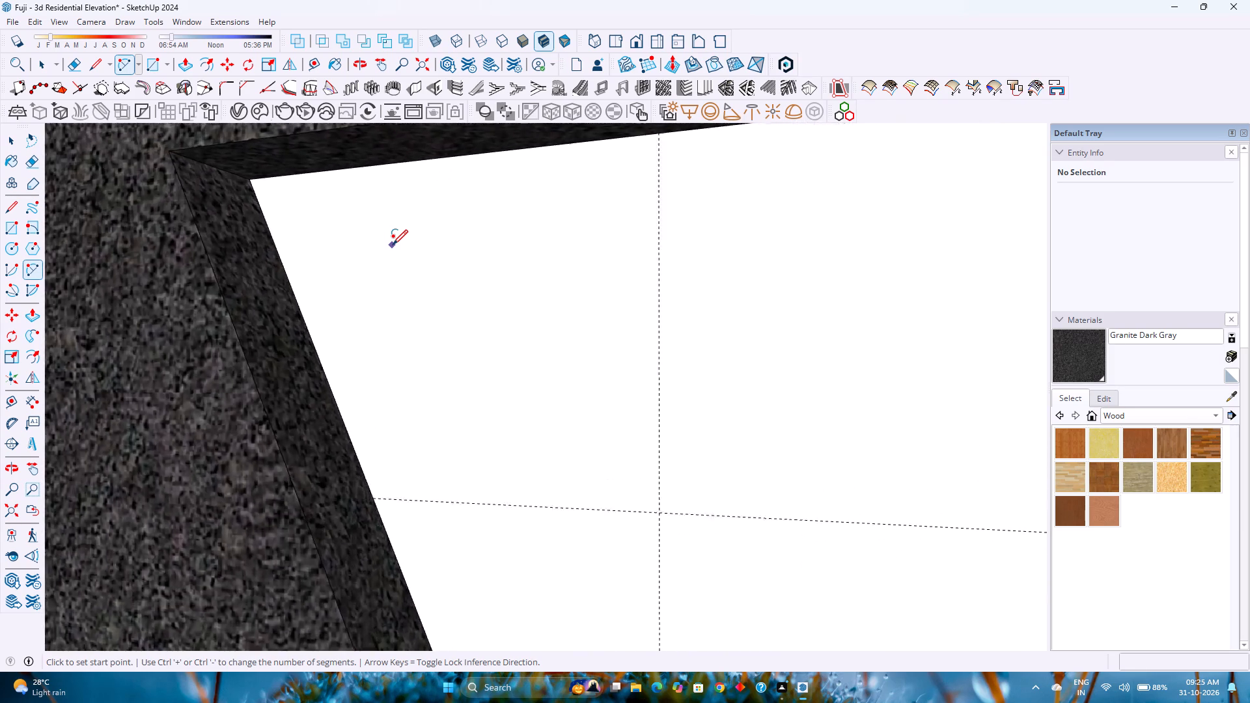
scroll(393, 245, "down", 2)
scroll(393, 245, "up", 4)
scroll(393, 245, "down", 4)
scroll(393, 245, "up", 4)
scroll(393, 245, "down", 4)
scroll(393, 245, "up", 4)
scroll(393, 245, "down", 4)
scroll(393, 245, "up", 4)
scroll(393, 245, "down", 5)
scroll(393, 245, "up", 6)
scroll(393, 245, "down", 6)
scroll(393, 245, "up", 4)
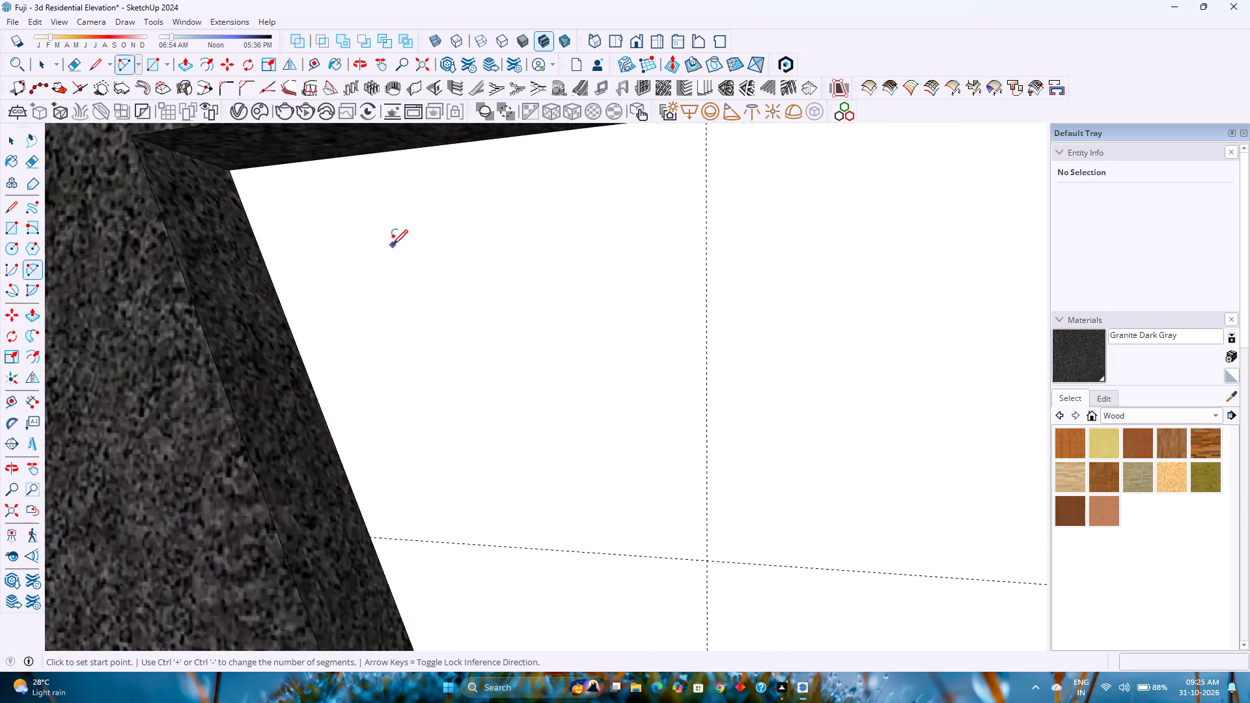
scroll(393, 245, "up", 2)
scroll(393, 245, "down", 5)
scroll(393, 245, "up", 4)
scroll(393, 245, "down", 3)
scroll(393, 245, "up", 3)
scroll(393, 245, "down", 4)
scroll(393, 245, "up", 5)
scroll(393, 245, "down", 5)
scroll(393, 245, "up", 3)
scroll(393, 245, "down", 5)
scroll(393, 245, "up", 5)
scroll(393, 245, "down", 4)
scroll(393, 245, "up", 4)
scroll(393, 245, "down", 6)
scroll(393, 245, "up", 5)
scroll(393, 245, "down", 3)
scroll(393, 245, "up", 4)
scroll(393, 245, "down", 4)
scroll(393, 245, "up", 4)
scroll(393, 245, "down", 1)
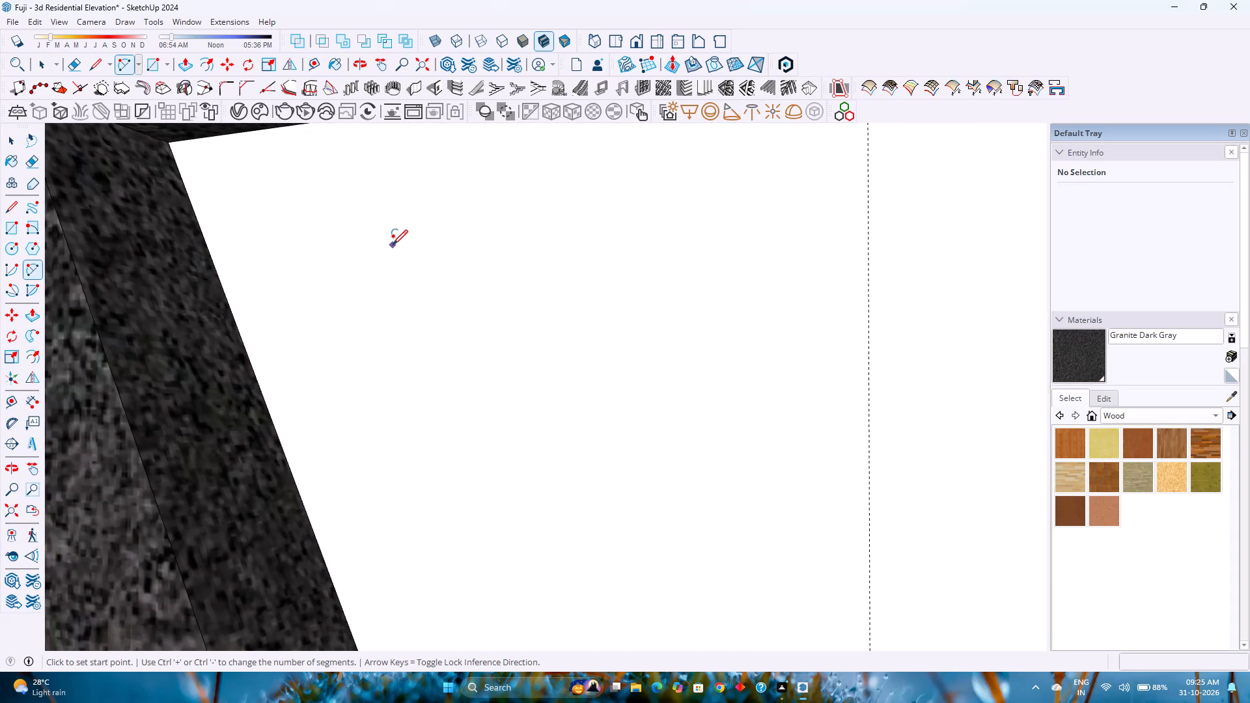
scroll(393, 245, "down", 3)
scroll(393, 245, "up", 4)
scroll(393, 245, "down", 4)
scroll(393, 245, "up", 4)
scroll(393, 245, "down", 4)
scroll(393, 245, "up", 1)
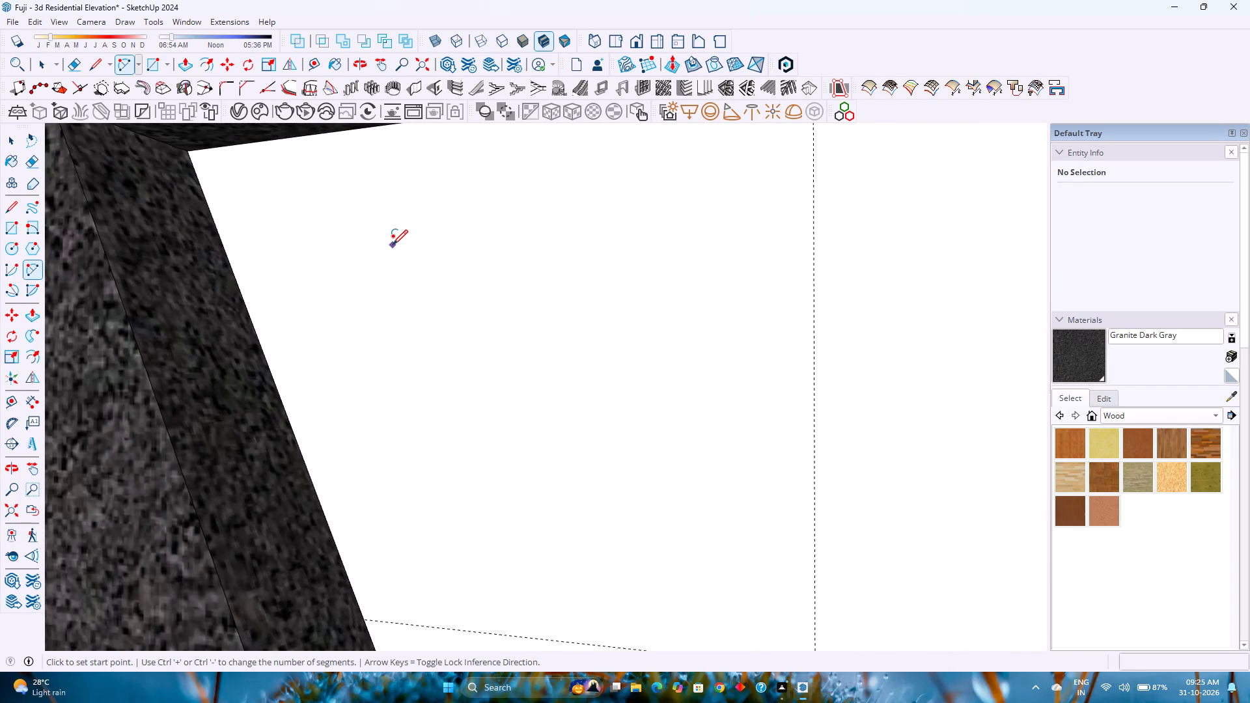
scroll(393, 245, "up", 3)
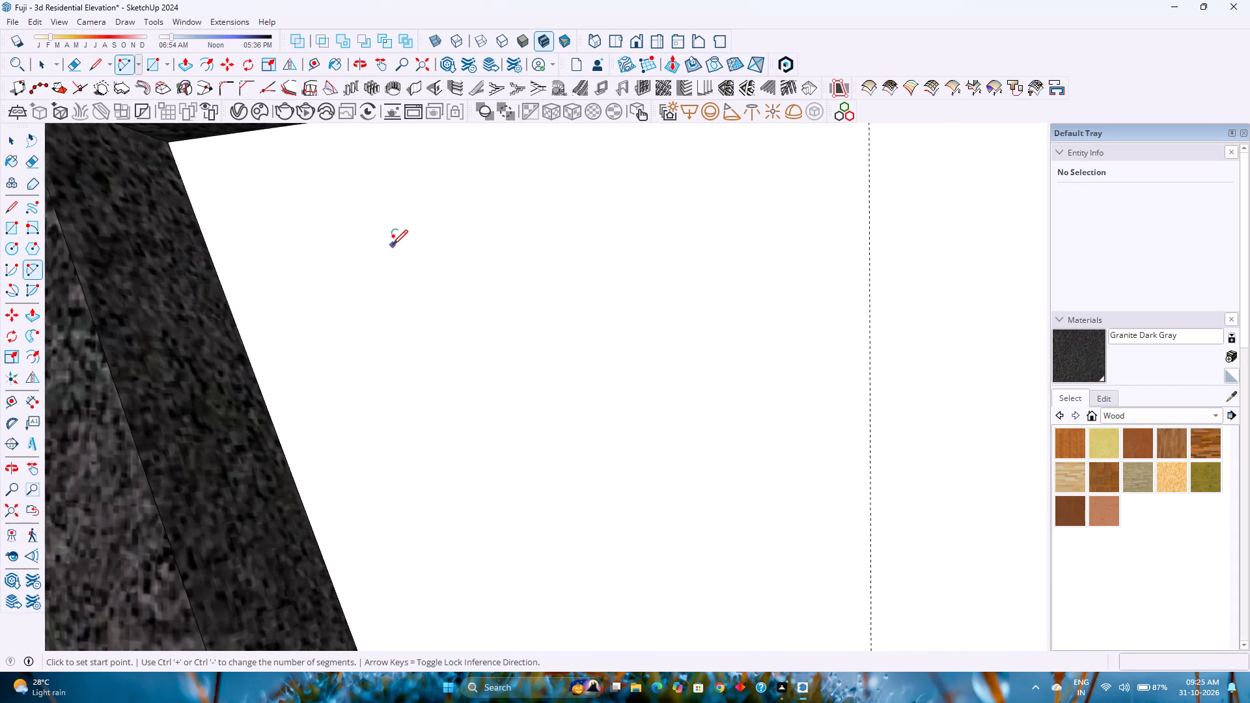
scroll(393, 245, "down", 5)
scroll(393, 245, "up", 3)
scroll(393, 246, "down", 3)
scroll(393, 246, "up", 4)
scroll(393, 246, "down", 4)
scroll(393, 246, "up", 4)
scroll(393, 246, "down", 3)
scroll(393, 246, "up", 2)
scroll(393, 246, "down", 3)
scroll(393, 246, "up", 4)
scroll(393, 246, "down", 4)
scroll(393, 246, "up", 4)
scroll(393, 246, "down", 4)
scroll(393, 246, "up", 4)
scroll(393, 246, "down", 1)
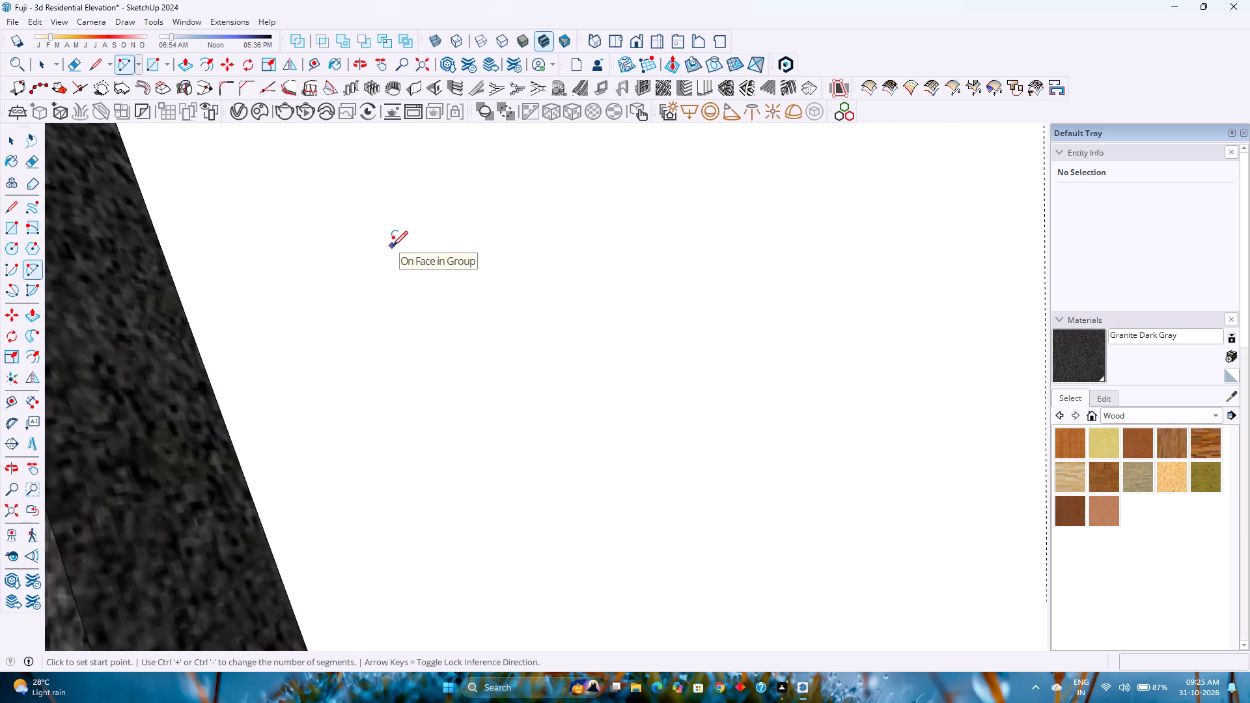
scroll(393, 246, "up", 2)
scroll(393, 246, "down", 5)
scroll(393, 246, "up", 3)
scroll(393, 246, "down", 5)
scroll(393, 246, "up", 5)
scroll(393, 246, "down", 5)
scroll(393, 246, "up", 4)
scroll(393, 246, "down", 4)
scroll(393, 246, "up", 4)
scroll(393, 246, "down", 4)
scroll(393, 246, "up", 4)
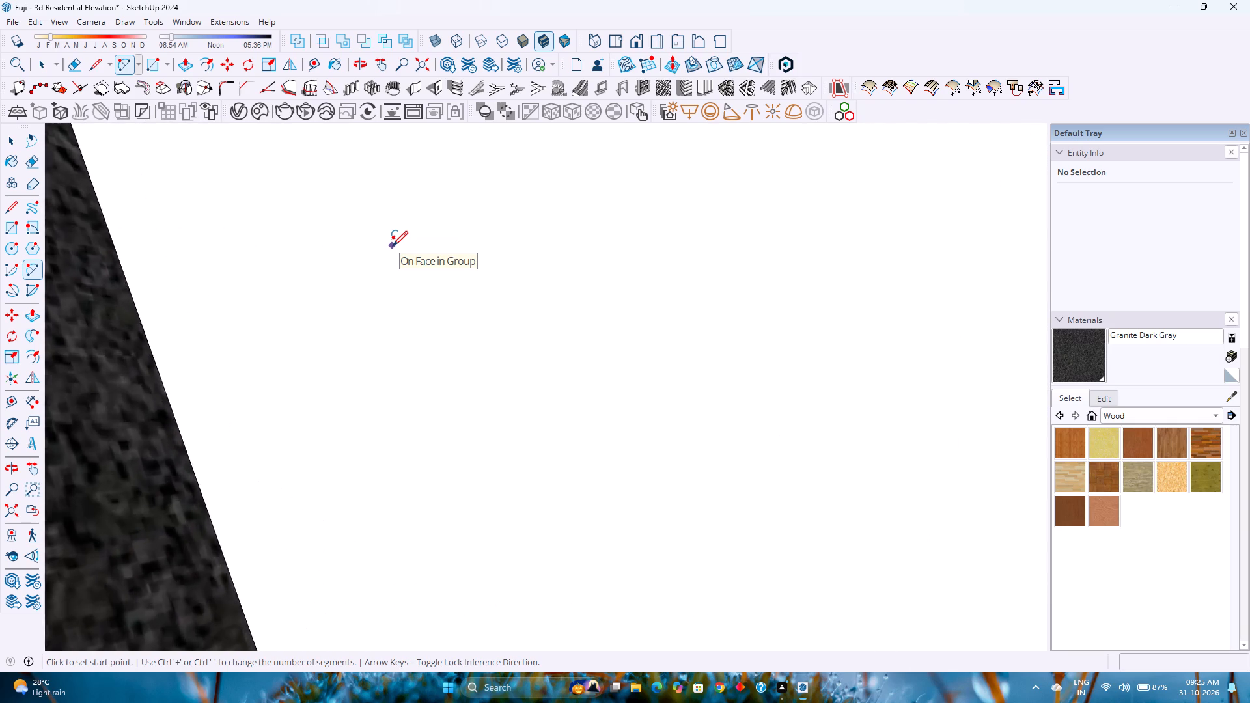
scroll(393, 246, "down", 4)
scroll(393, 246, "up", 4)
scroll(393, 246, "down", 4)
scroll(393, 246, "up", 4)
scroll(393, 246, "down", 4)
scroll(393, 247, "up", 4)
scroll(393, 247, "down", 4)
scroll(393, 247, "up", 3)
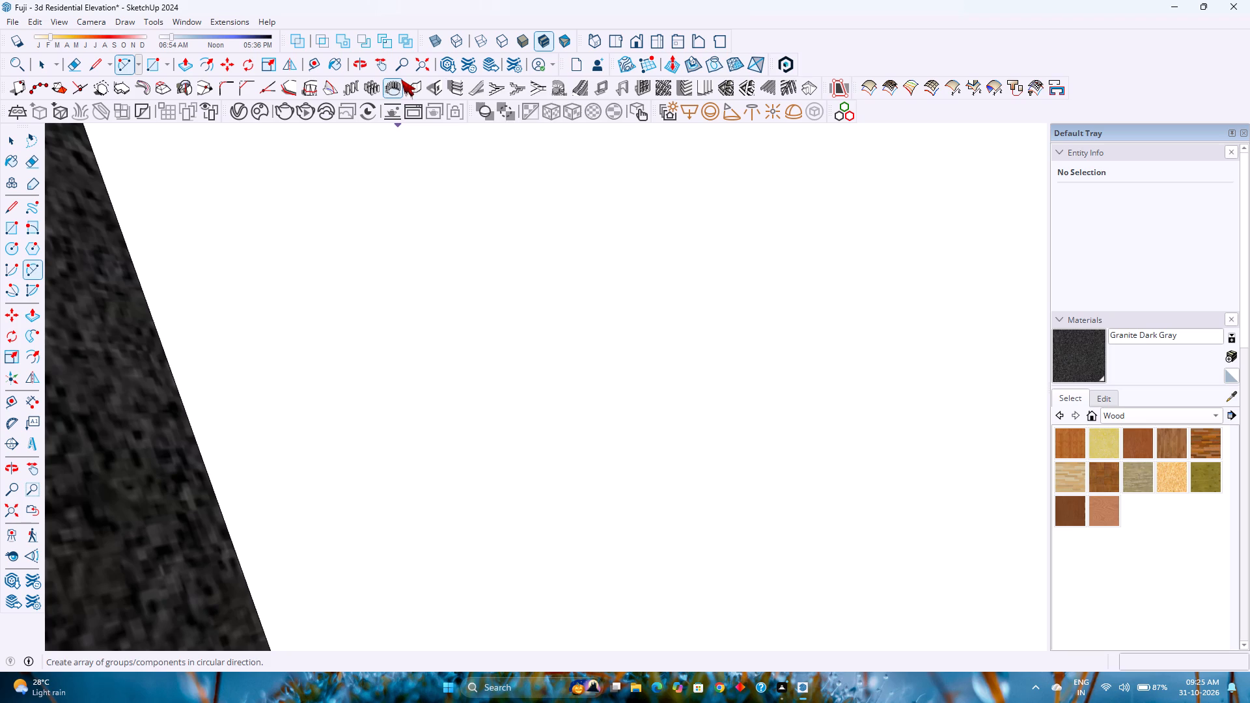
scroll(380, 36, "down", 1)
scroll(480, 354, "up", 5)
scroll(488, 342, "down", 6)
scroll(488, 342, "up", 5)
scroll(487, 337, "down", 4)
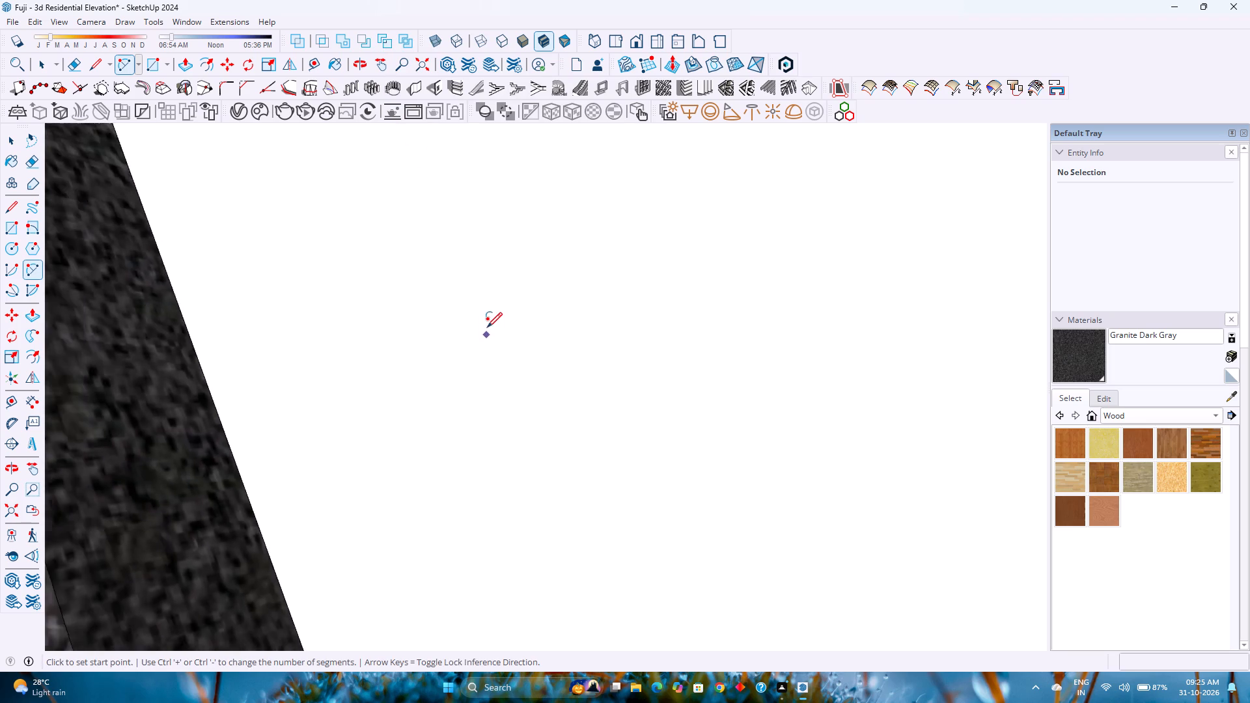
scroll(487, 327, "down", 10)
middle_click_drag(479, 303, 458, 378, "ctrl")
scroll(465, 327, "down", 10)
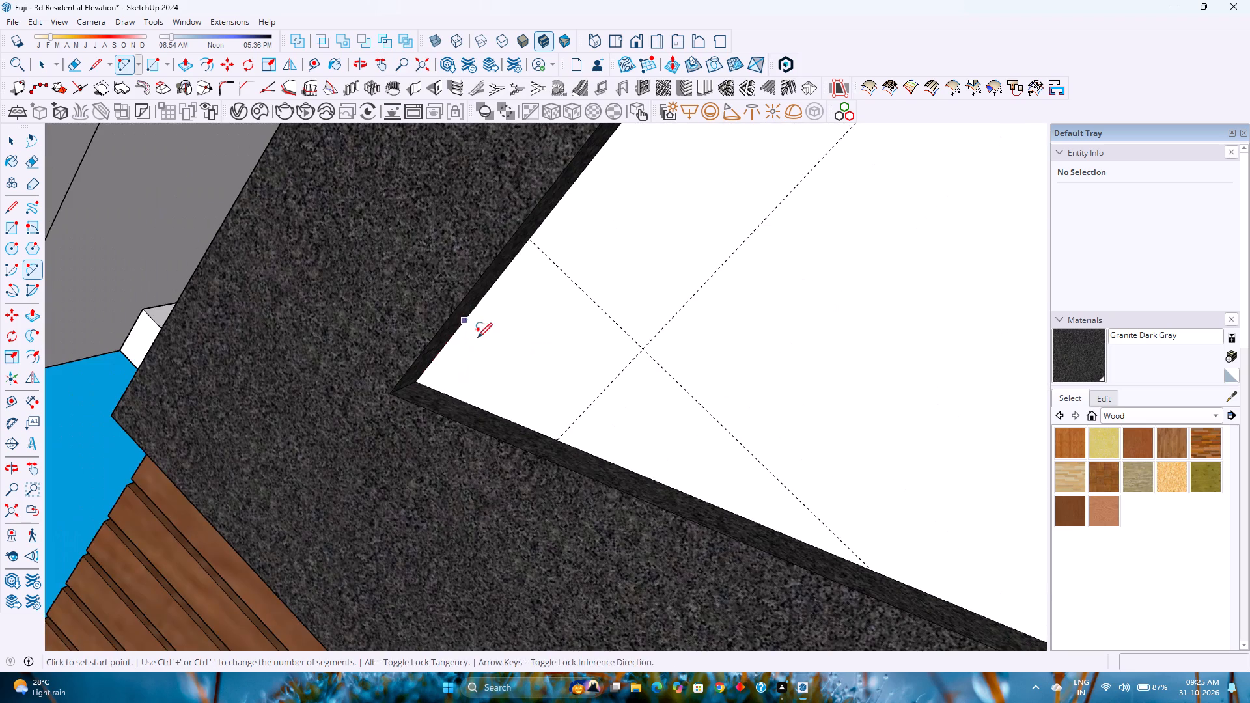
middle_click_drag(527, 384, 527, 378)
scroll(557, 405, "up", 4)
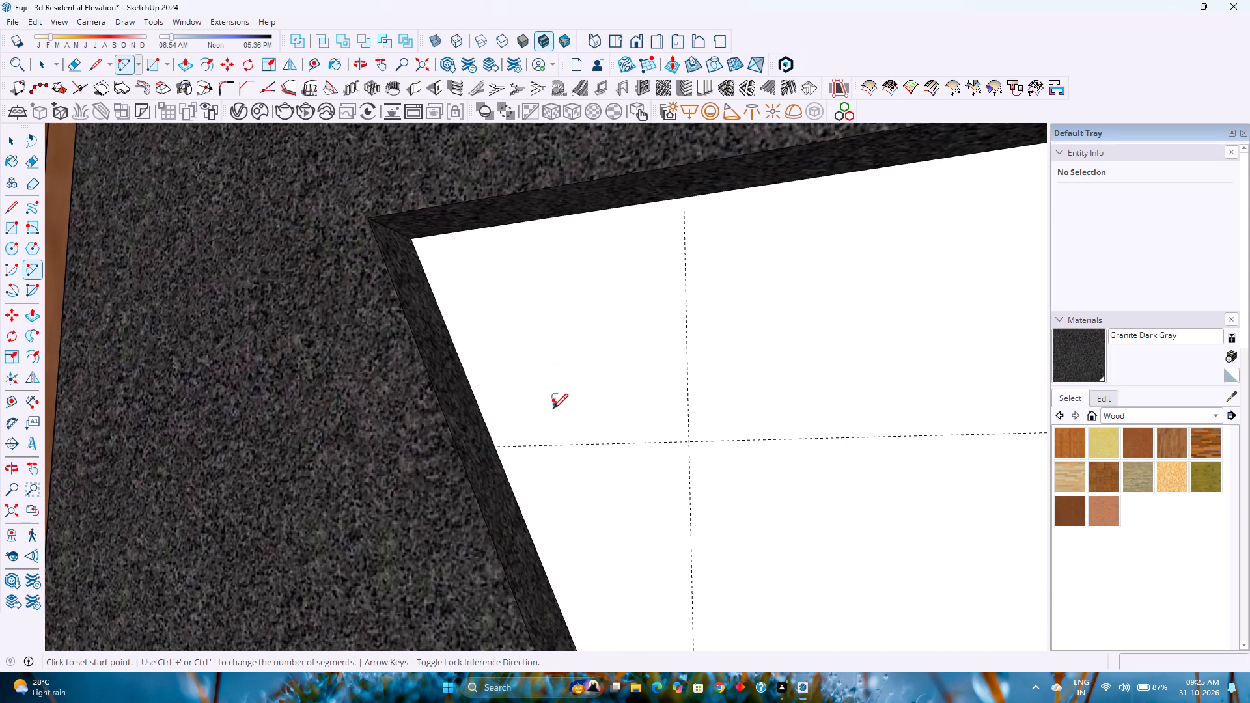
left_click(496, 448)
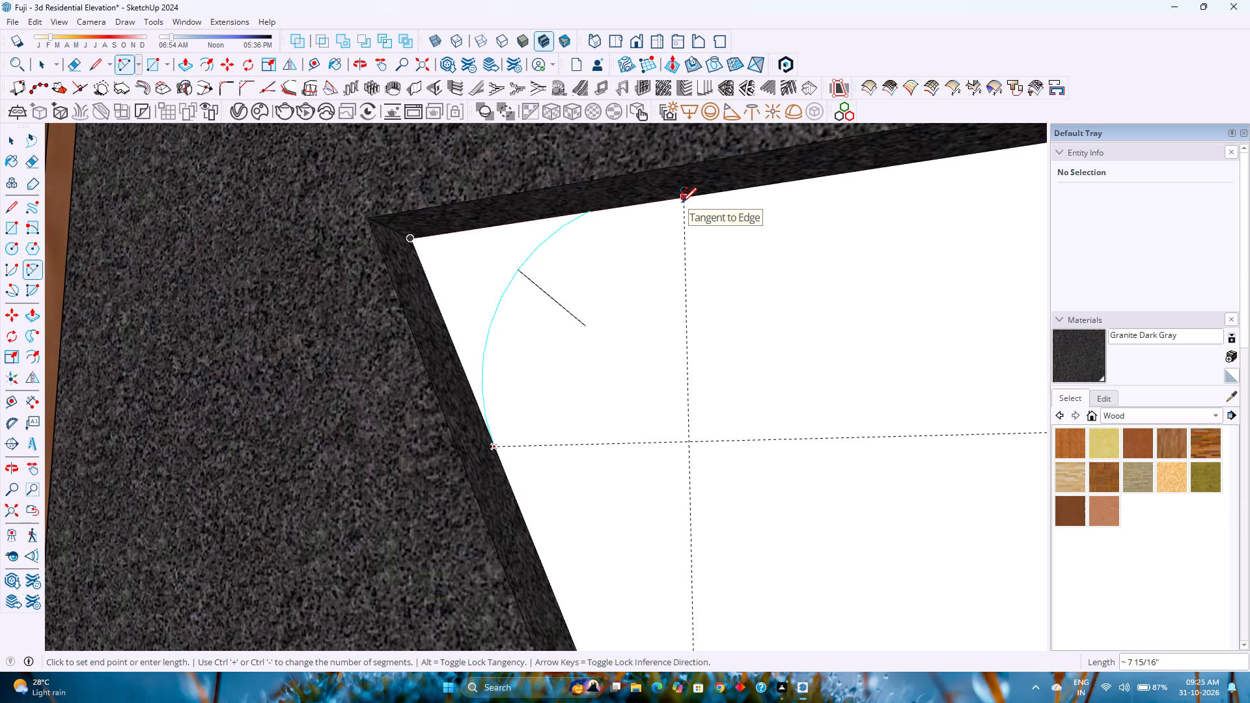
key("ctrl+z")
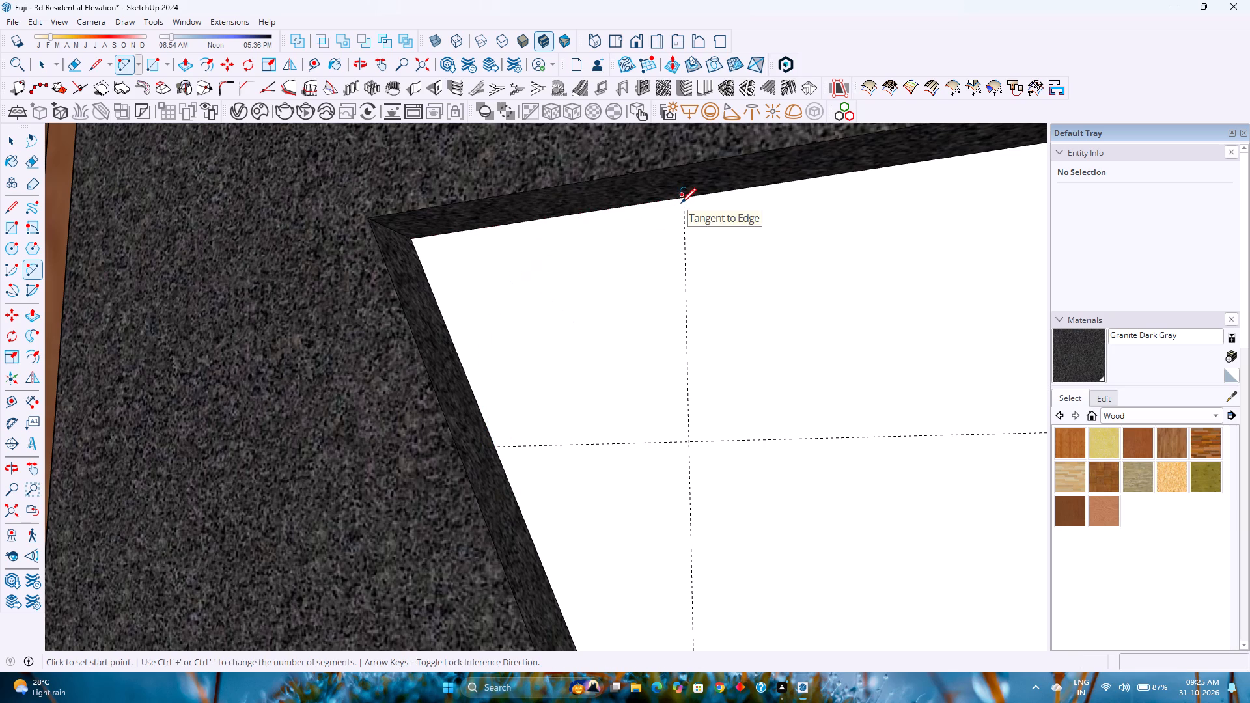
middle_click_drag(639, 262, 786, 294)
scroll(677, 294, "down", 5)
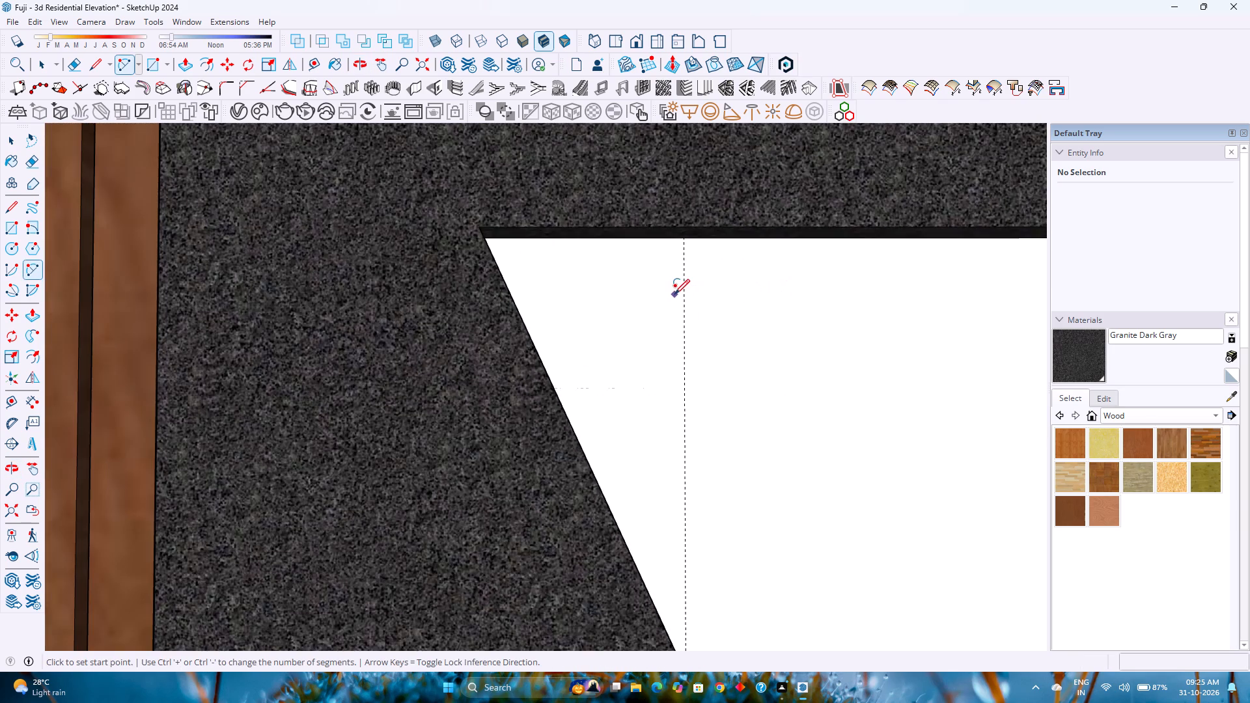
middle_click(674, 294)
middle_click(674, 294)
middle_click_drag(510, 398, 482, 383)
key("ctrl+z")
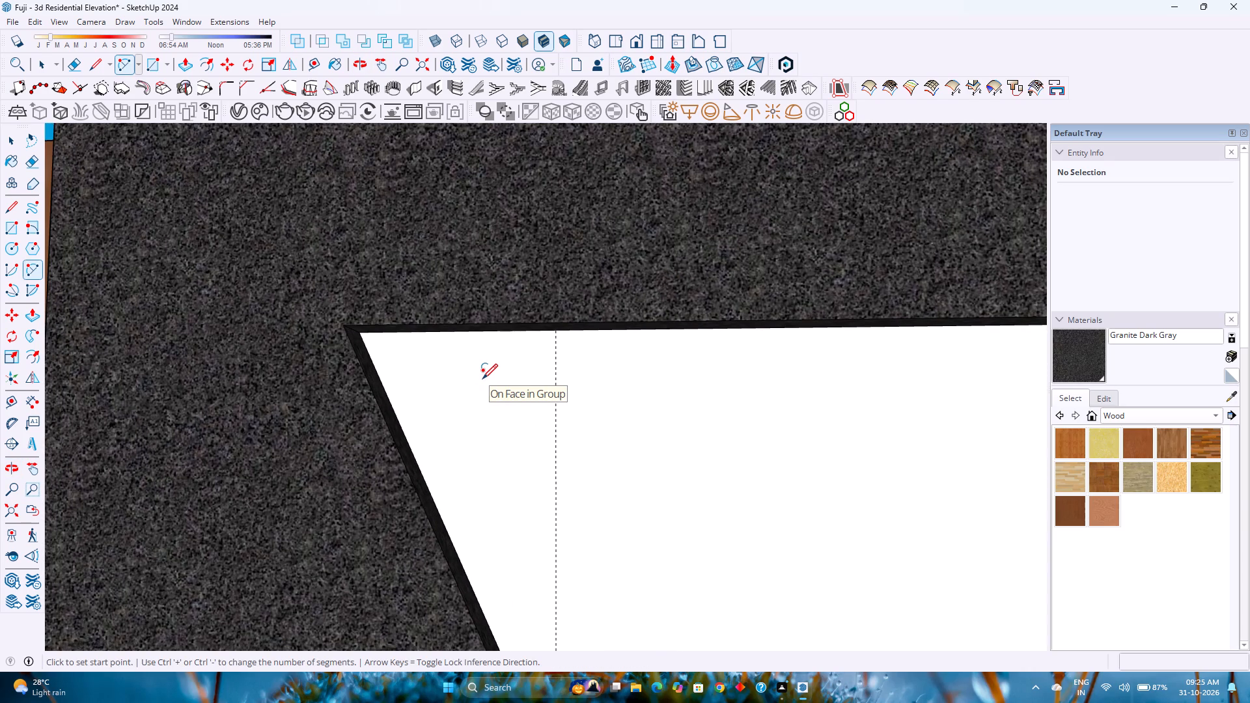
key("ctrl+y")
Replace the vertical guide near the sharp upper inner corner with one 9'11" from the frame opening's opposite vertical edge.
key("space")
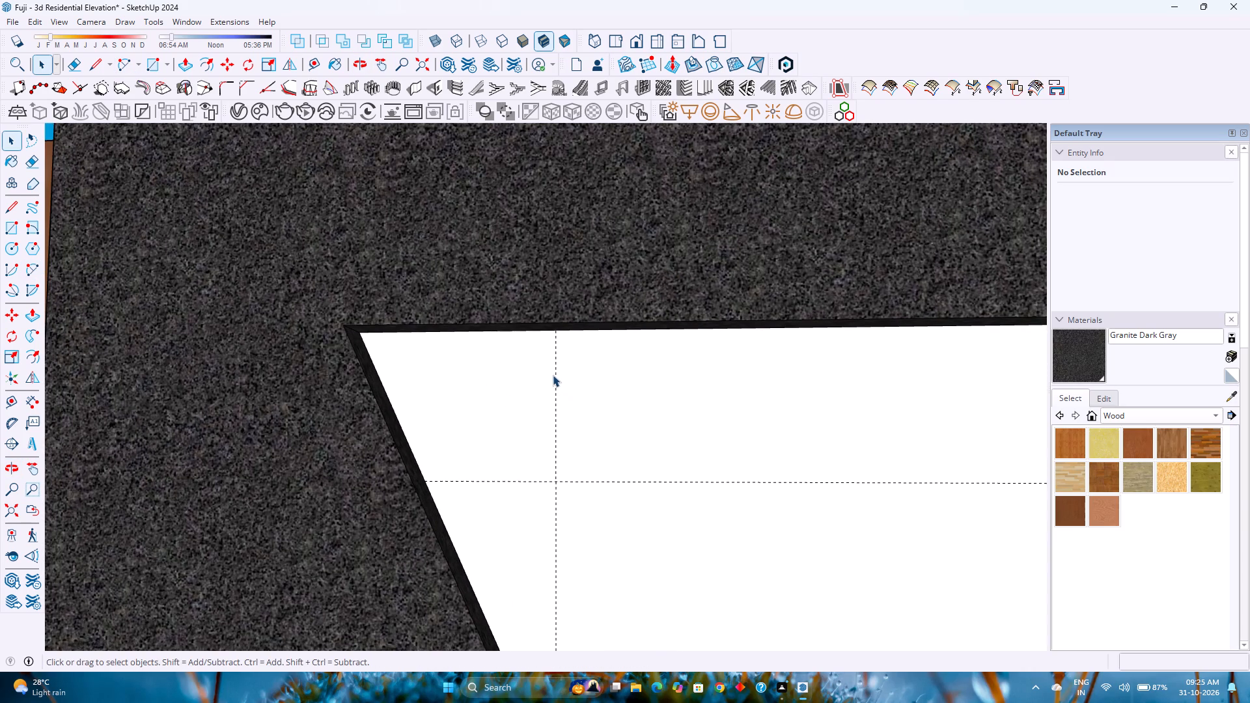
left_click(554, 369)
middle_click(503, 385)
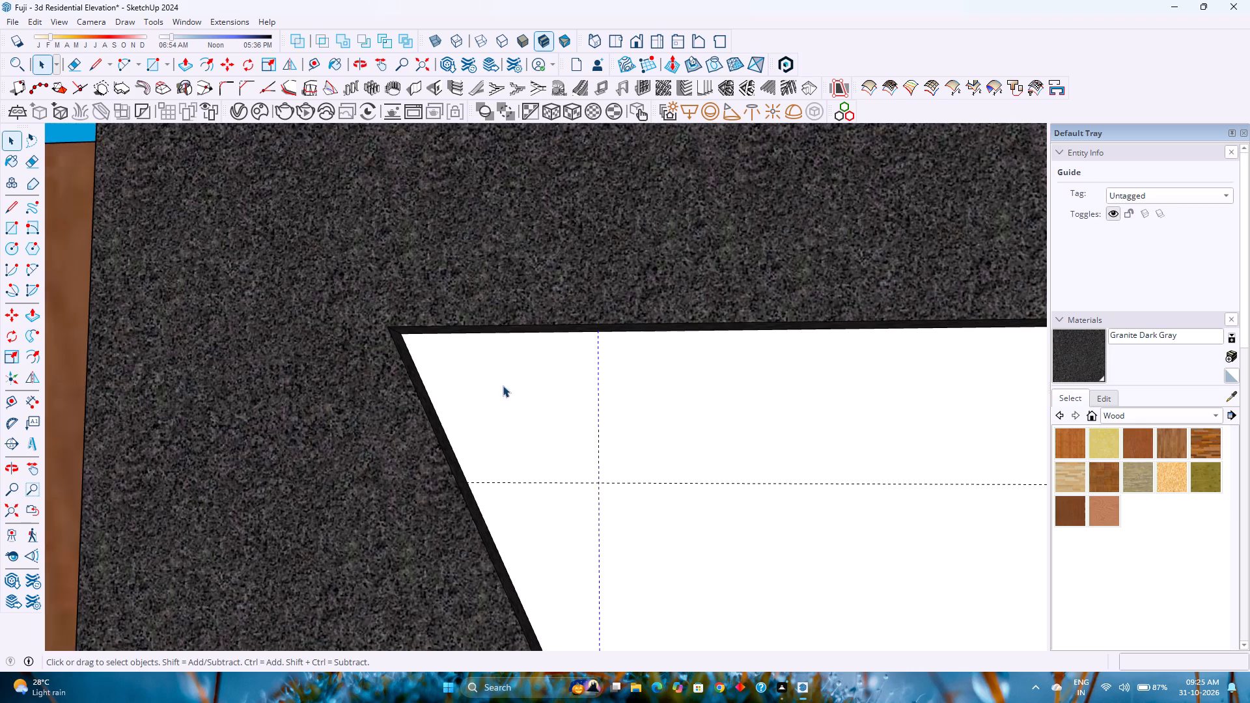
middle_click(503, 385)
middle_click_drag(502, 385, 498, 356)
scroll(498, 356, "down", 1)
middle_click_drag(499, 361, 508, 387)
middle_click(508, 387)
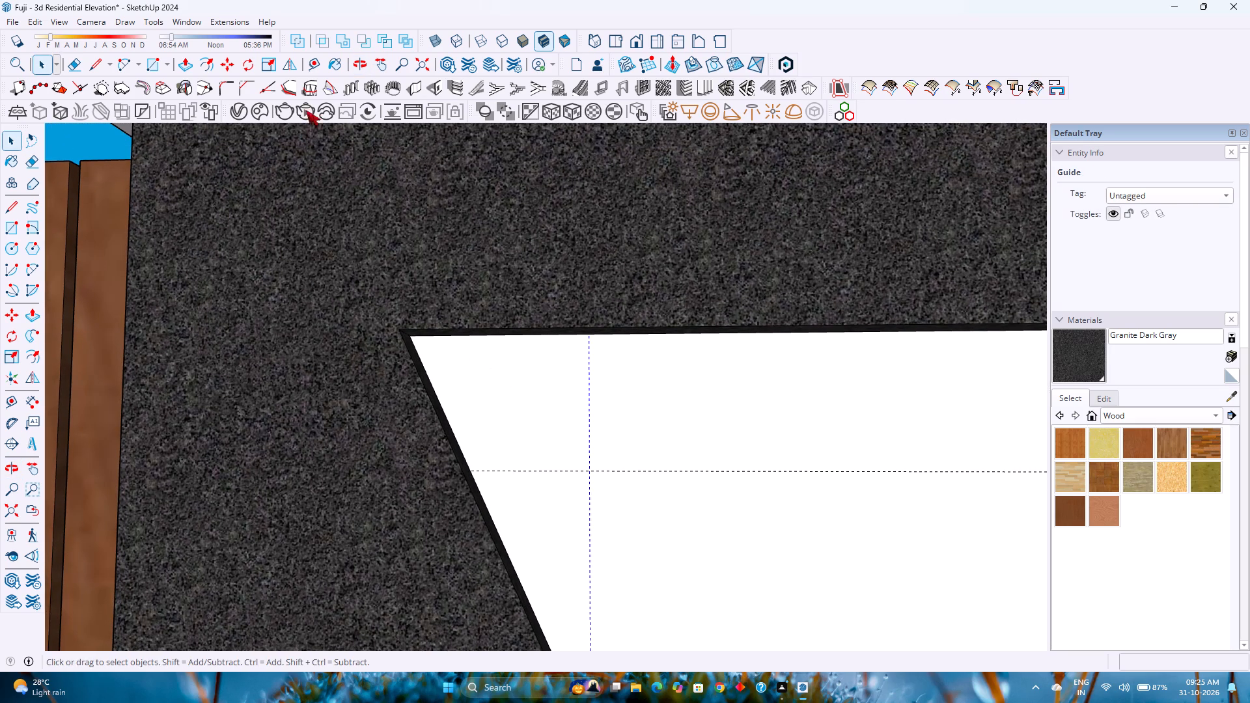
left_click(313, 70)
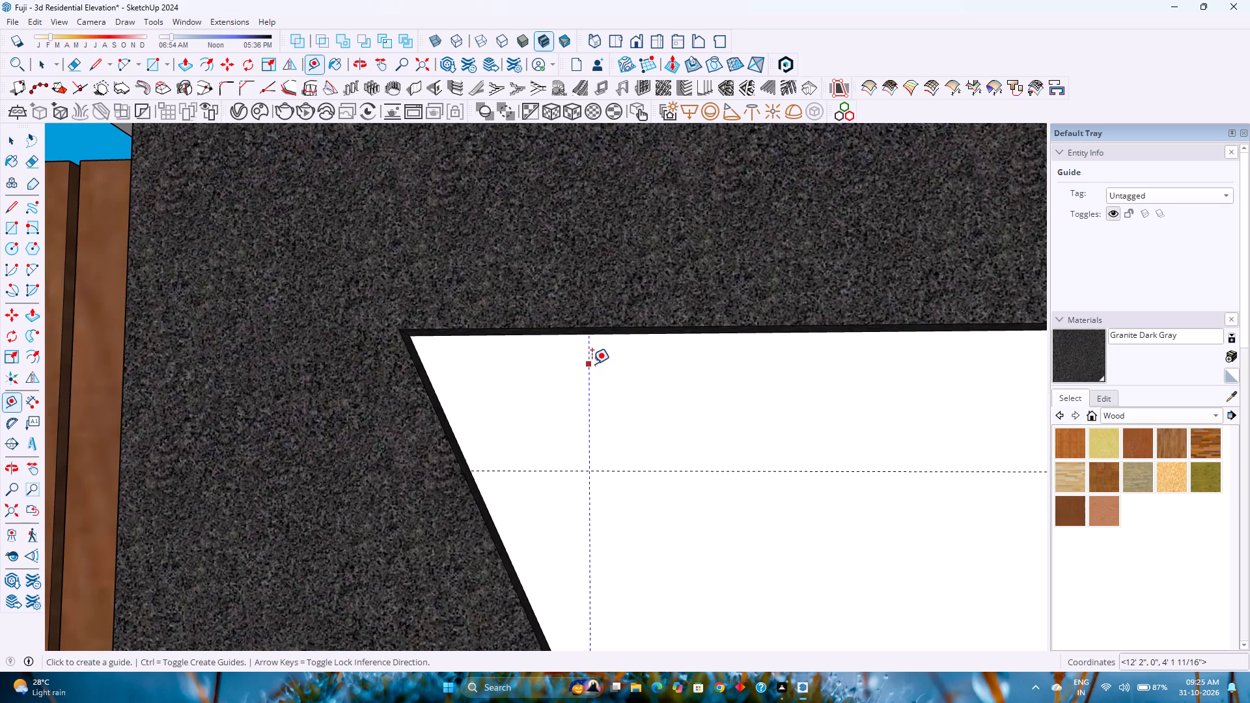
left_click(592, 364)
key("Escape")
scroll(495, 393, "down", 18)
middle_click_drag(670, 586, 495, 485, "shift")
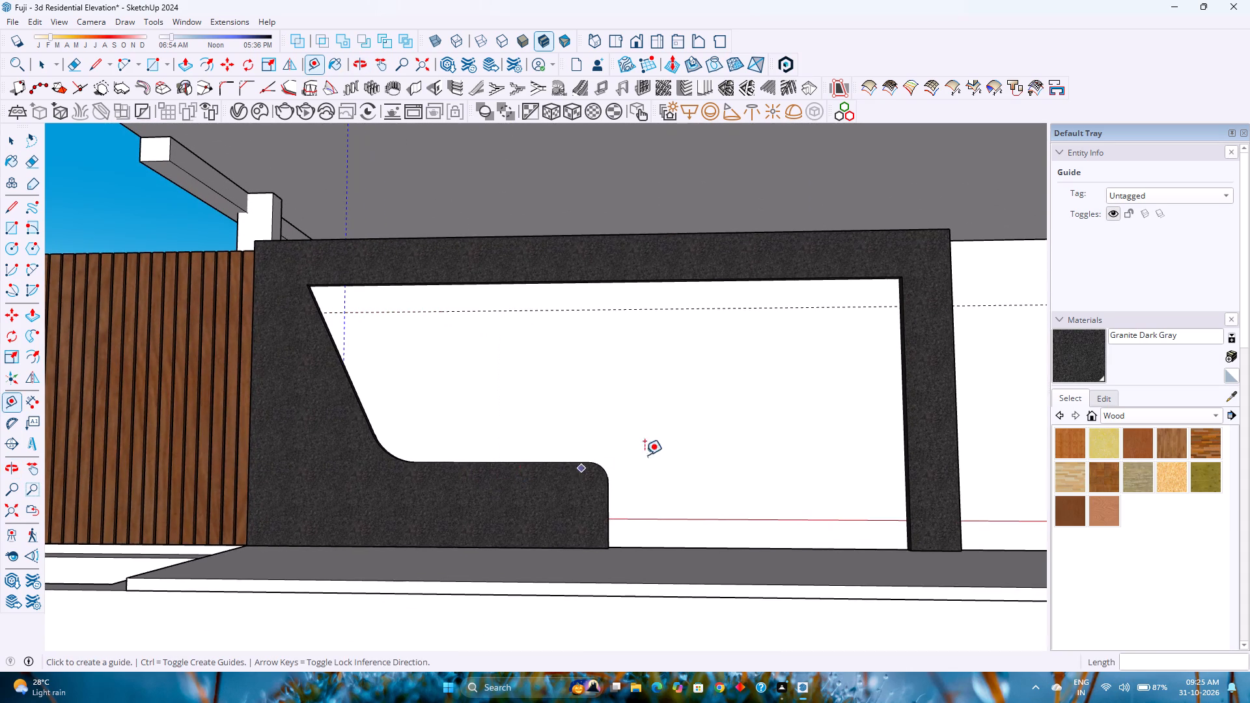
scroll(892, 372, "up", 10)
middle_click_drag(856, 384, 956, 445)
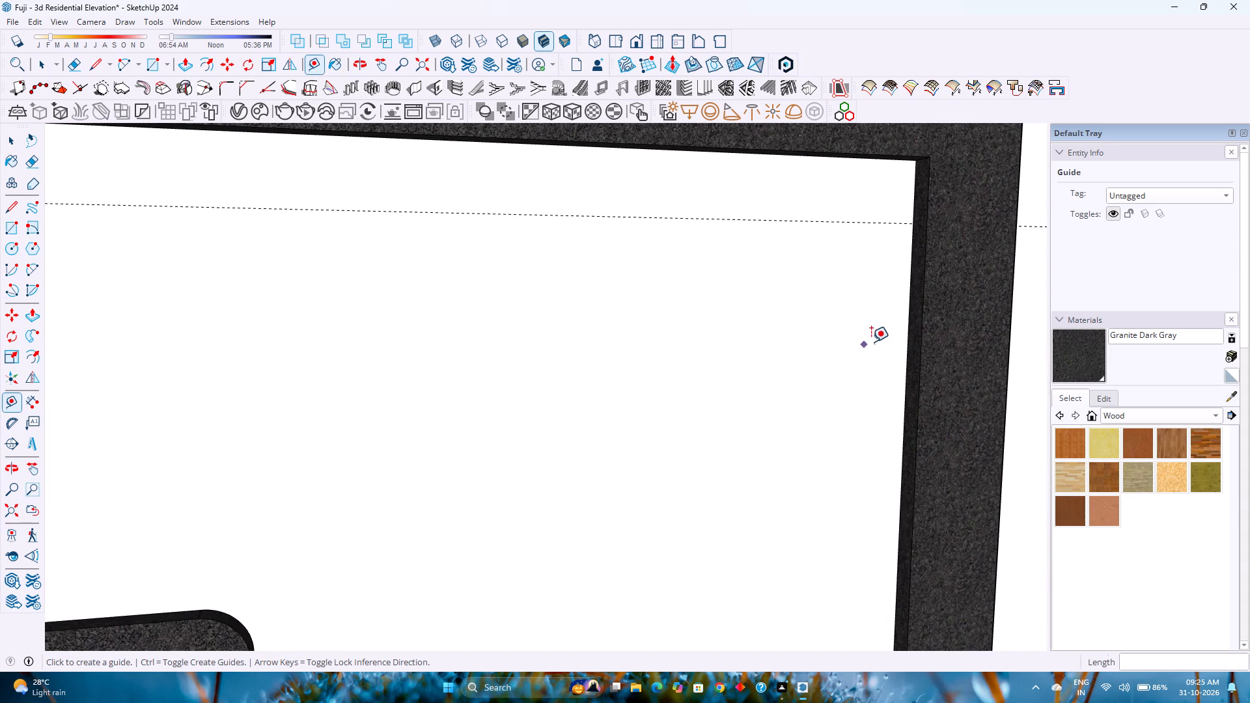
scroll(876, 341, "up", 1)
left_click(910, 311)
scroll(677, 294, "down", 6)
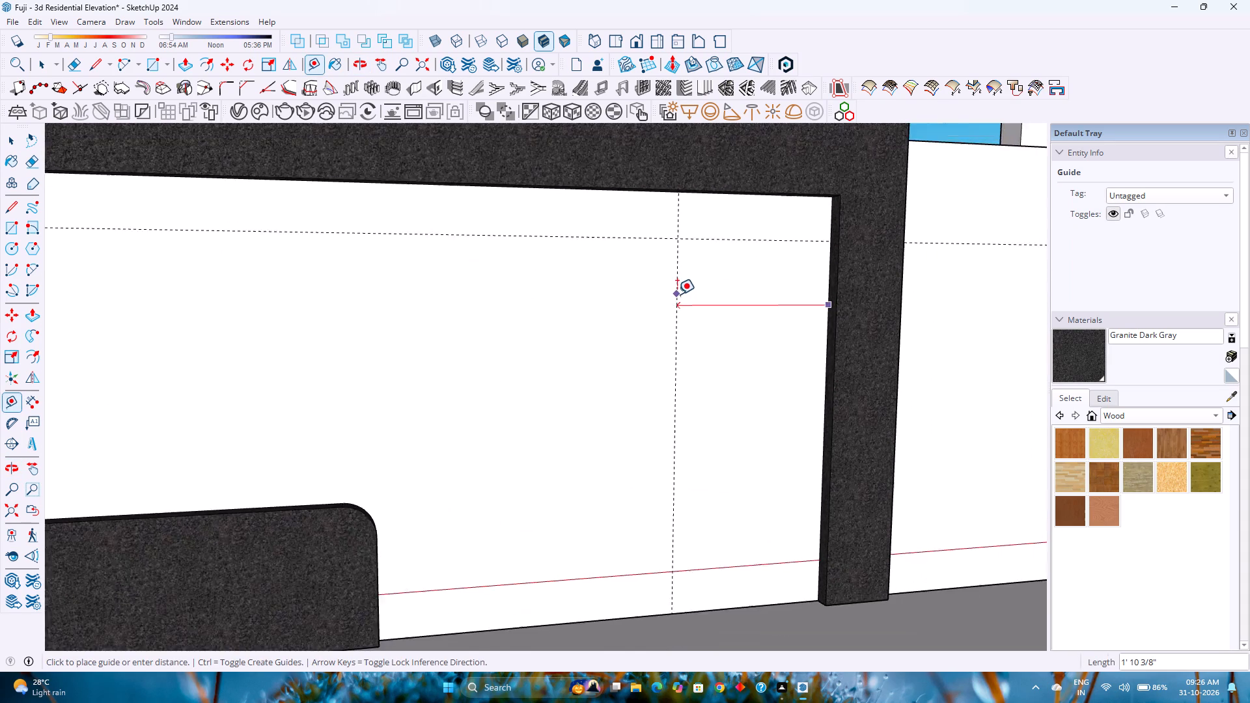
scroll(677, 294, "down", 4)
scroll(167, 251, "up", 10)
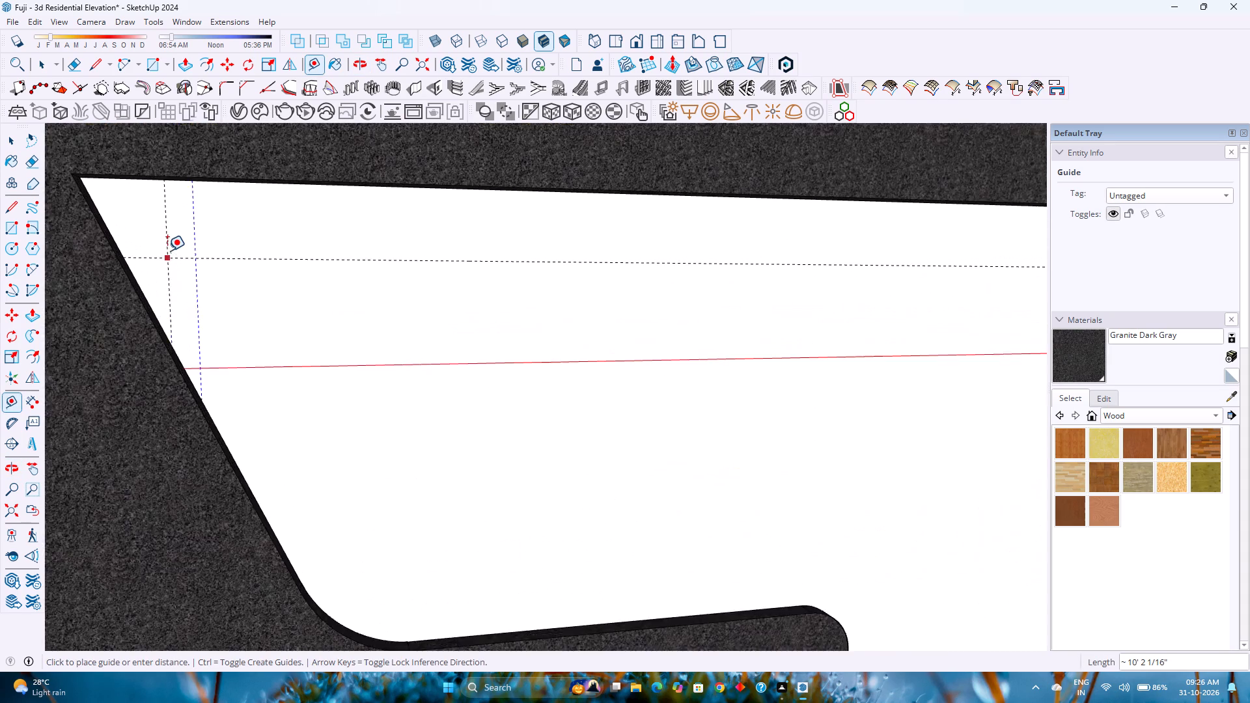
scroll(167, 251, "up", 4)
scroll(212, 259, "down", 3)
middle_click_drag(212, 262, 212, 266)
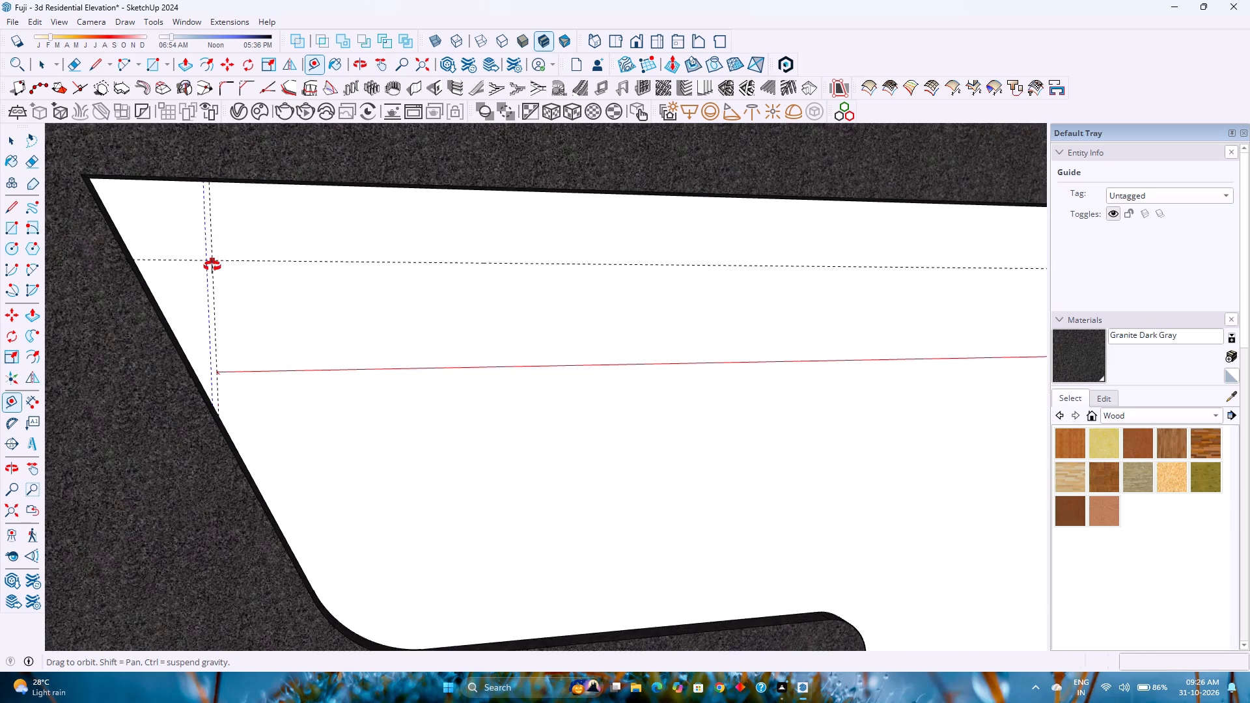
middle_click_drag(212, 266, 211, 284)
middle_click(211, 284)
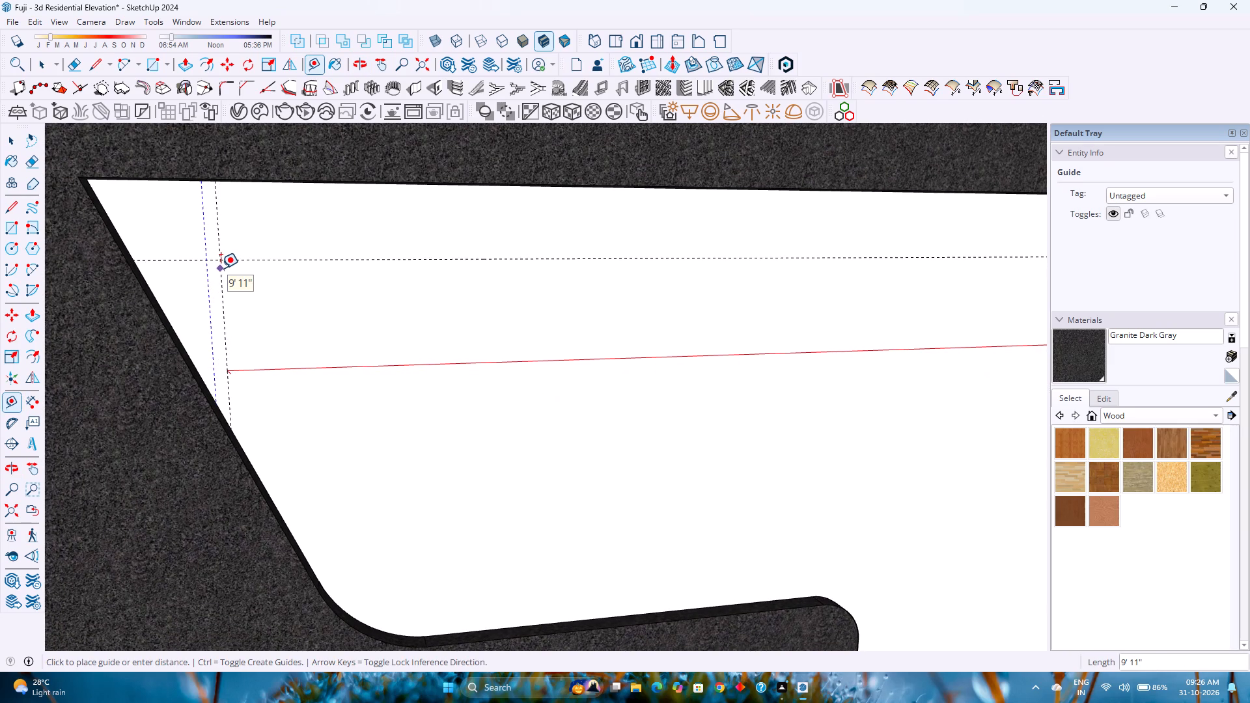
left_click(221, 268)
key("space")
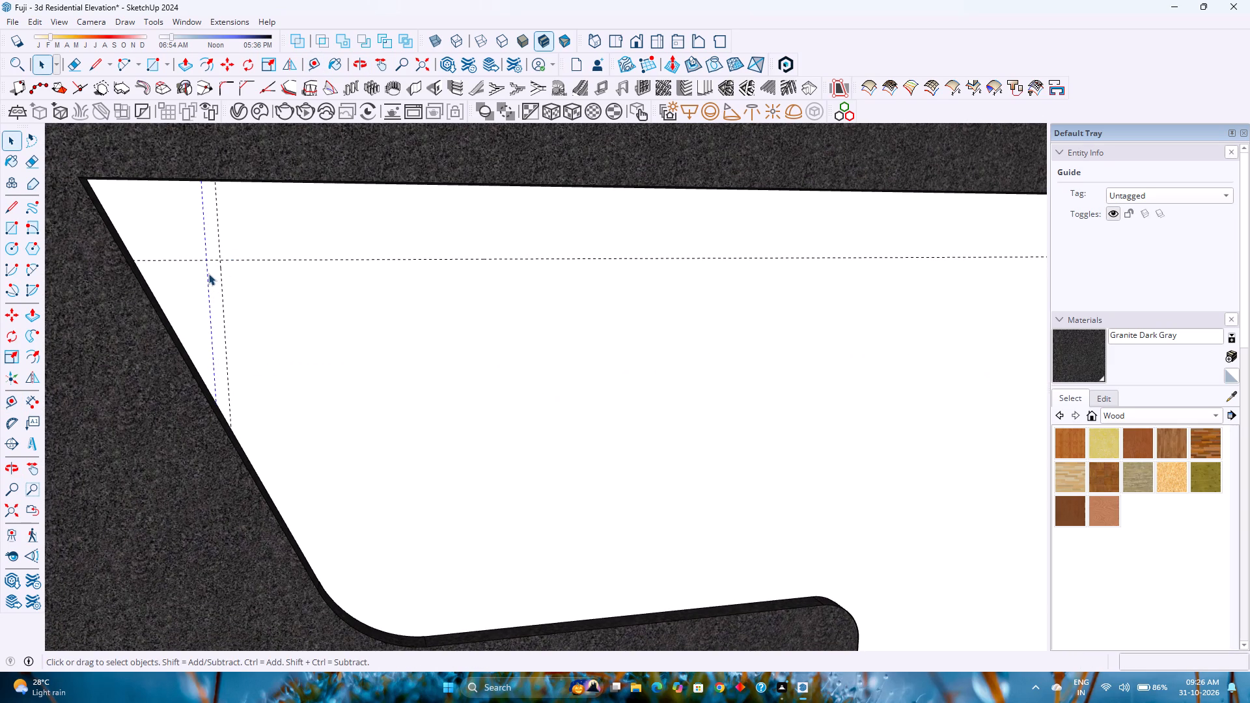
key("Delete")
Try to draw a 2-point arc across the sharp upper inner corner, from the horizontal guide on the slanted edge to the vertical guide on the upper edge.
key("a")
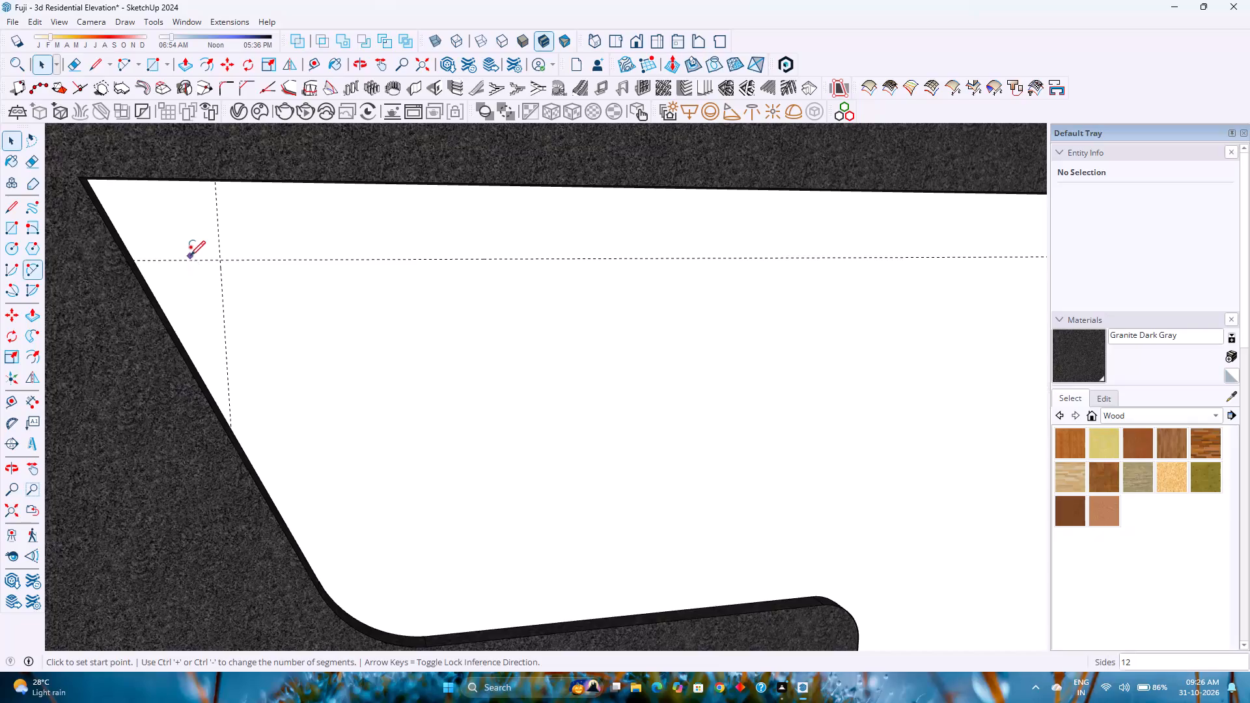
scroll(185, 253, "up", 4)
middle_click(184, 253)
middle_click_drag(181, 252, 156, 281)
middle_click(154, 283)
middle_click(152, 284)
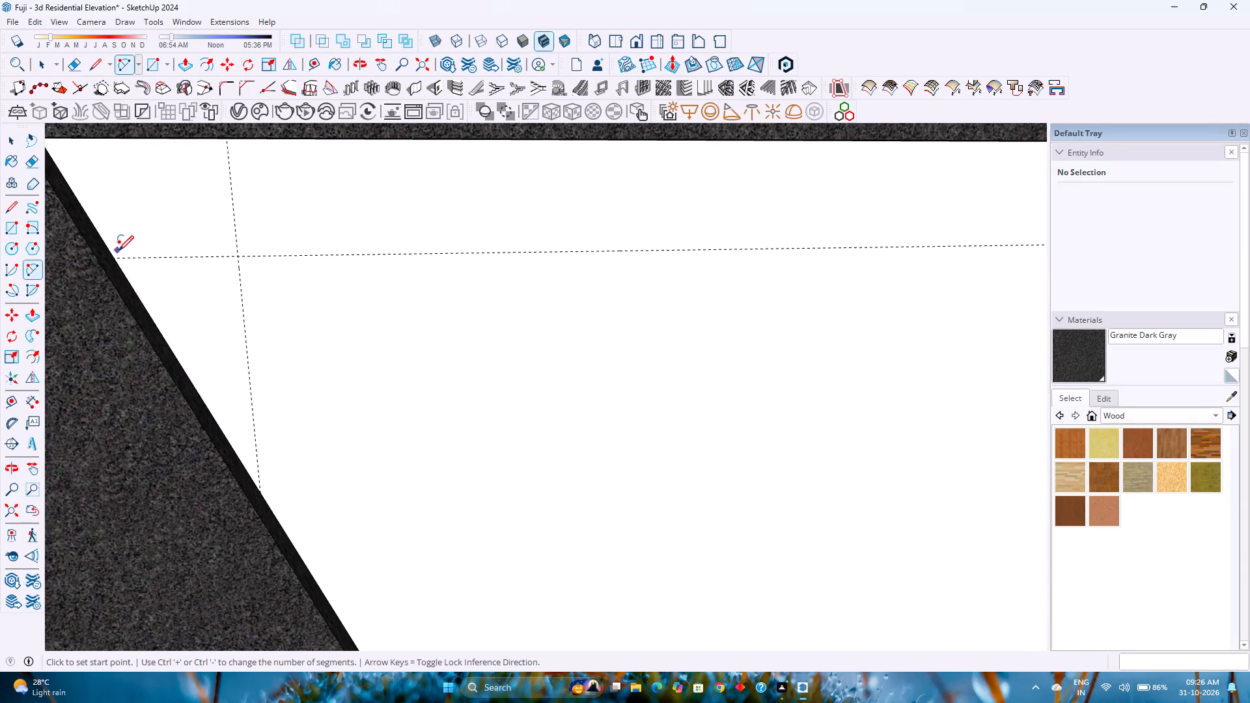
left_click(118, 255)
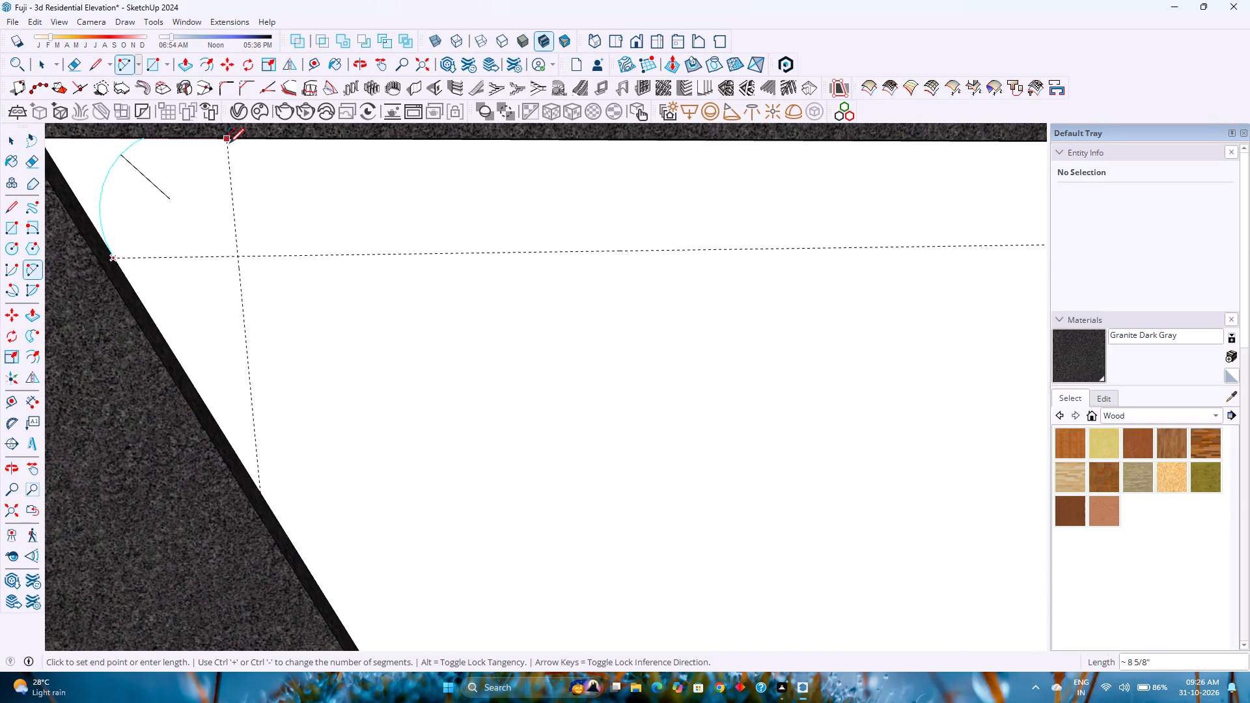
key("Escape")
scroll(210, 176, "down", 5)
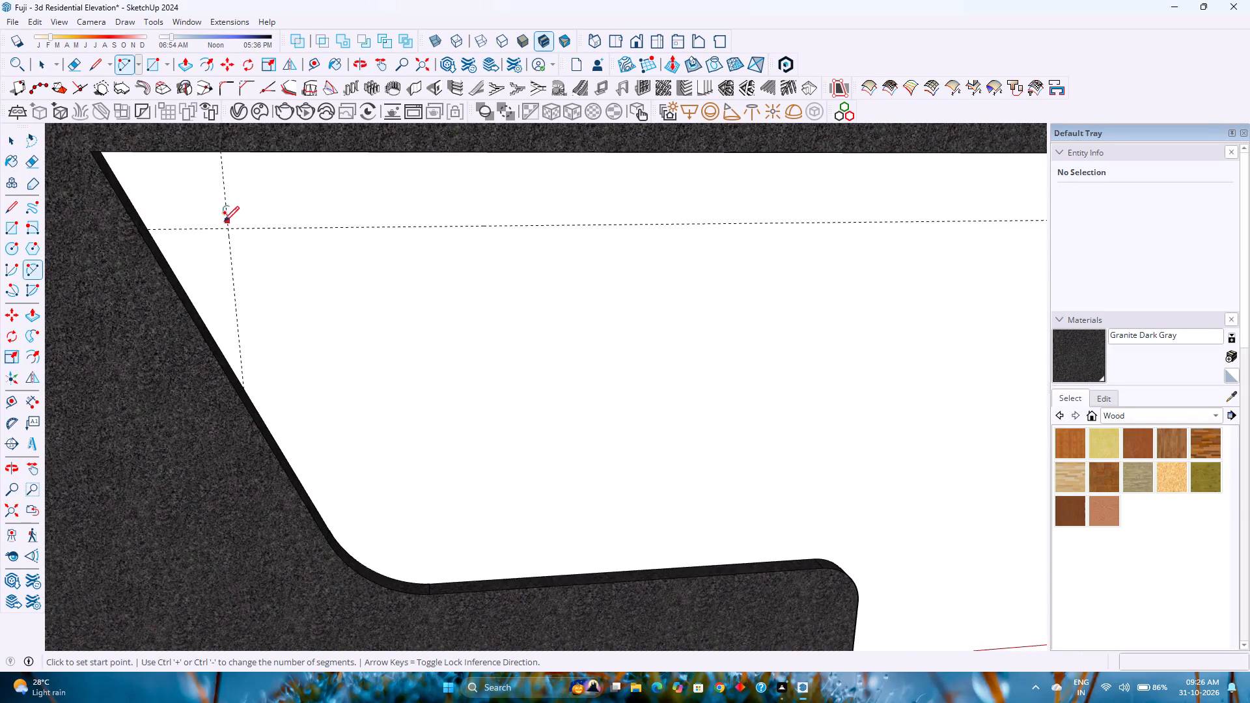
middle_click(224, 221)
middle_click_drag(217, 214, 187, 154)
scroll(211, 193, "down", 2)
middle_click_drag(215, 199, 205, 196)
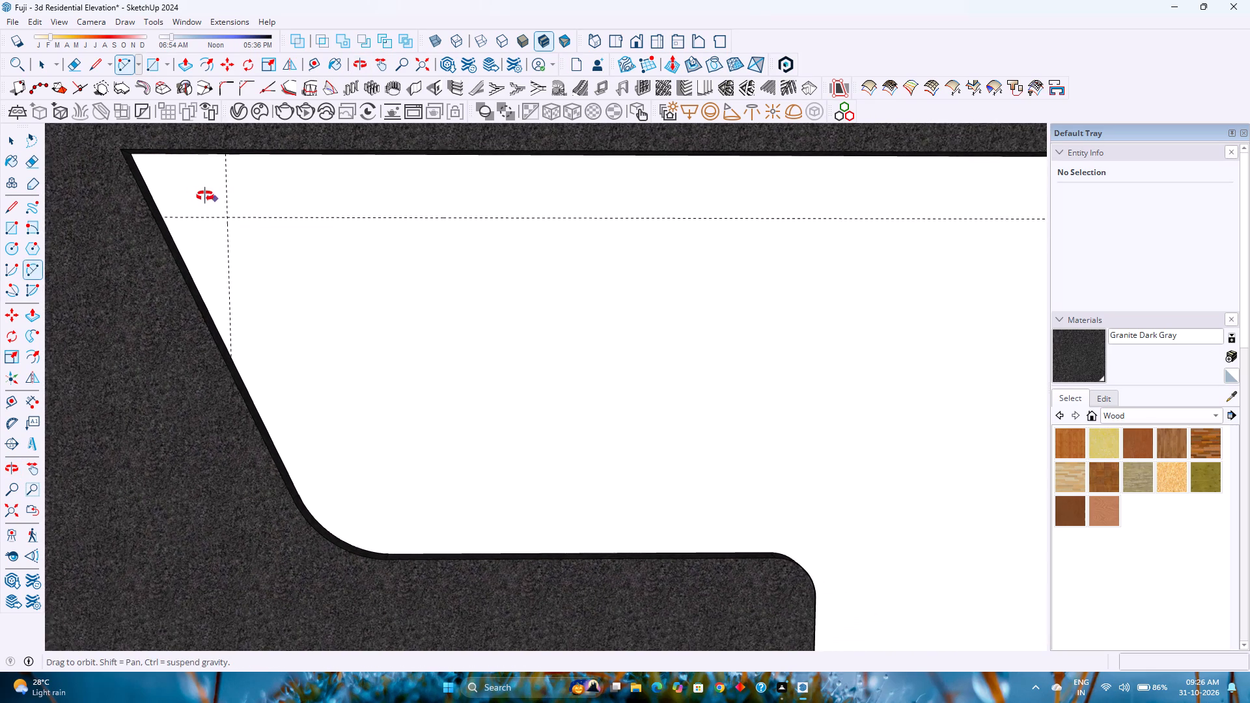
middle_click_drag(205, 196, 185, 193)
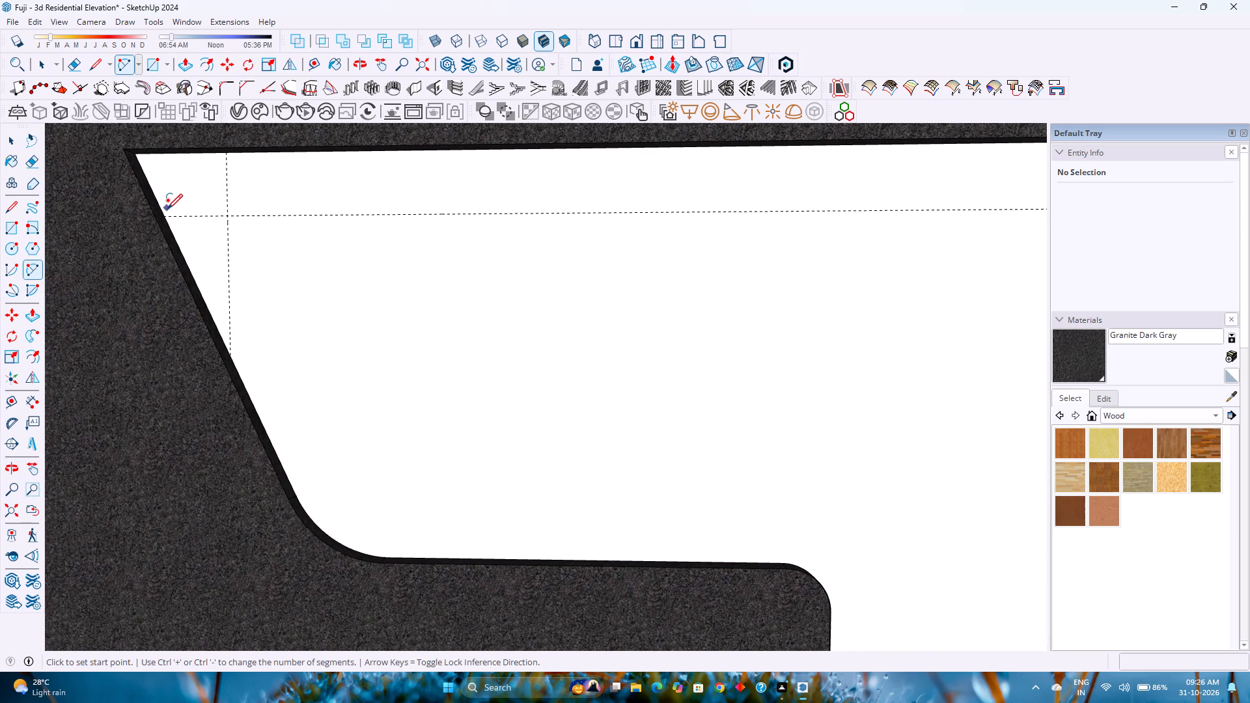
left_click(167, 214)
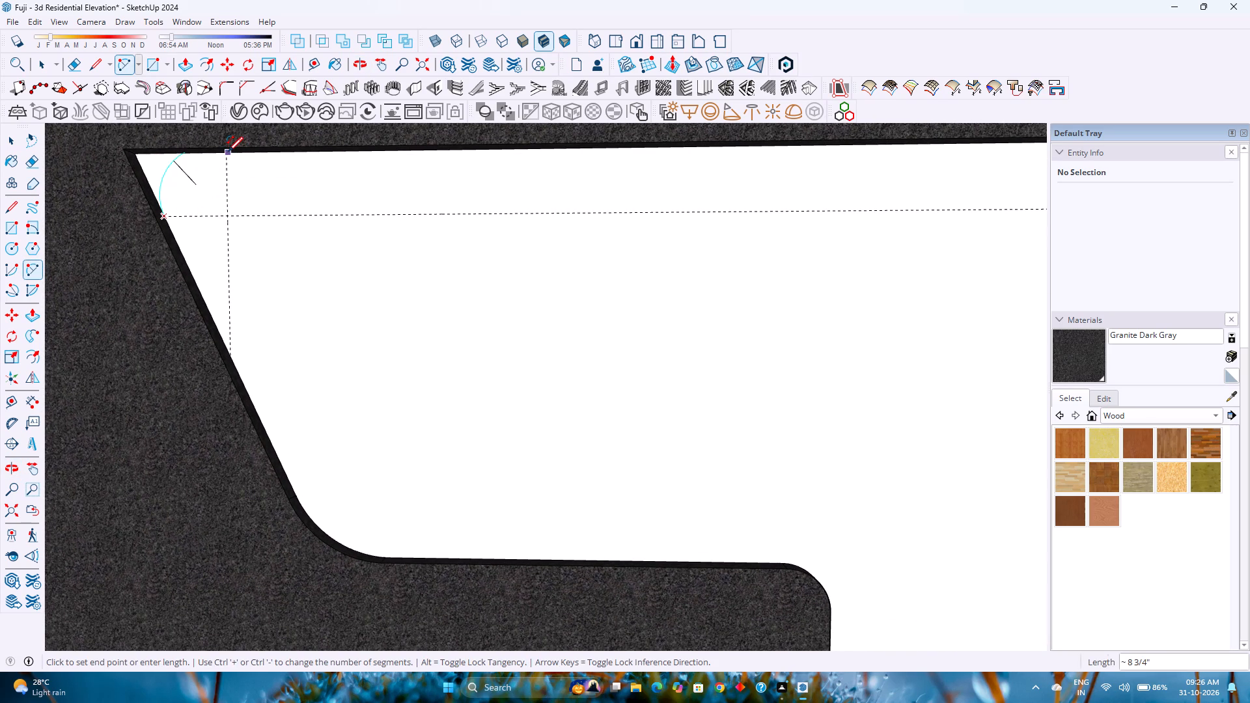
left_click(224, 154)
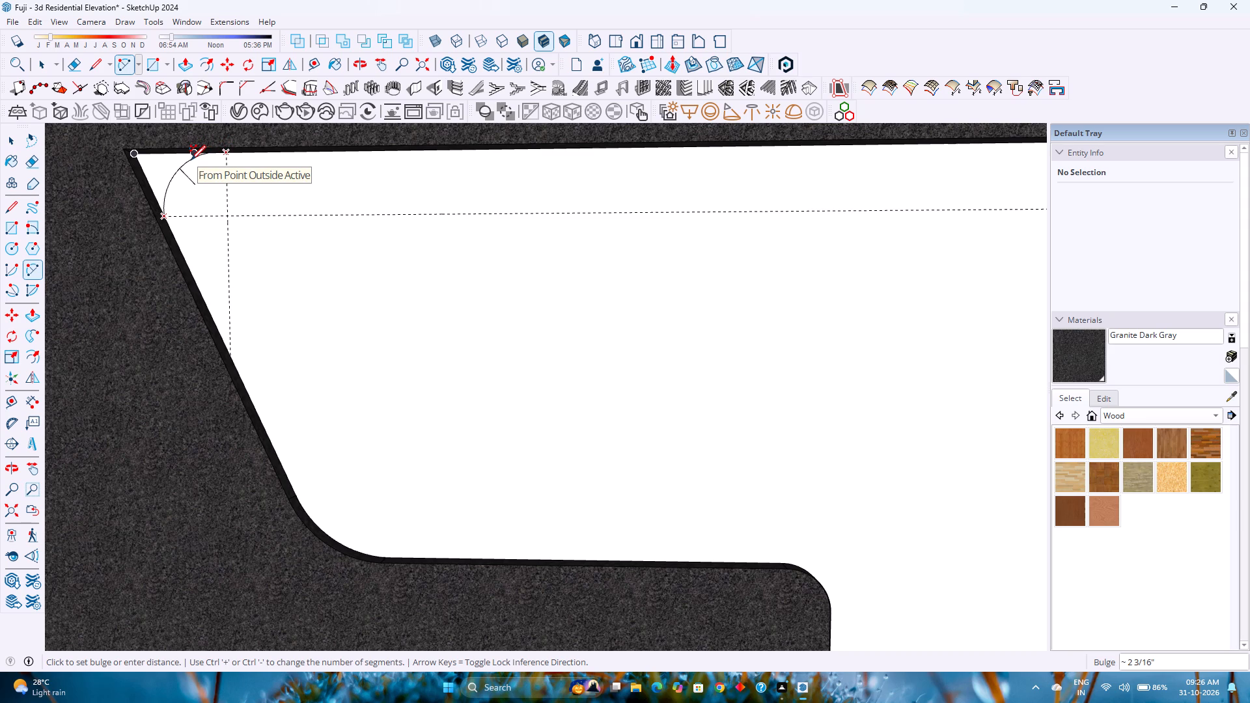
Undo the arc attempt, the guide deletion and the placement of all guides around the sharp upper inner corner.
key("ctrl+z")
key("ctrl+z")
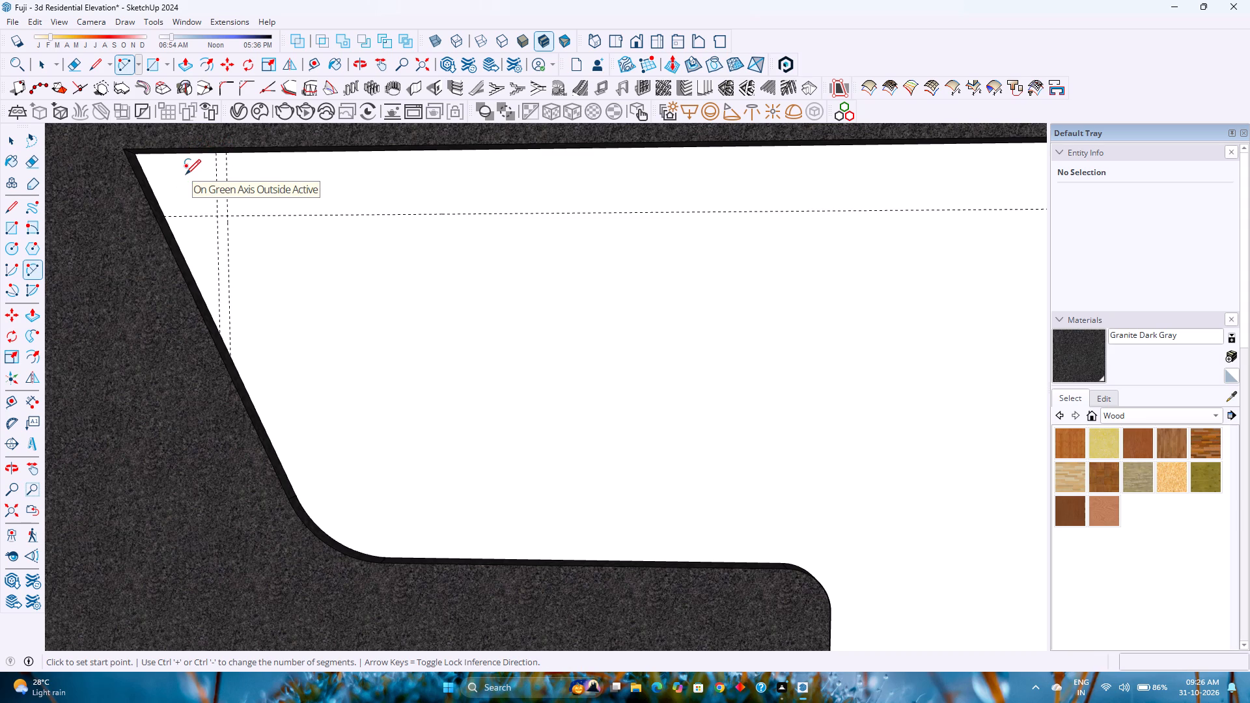
key("ctrl+z")
key("ctrl+z")
key("ctrl+z")
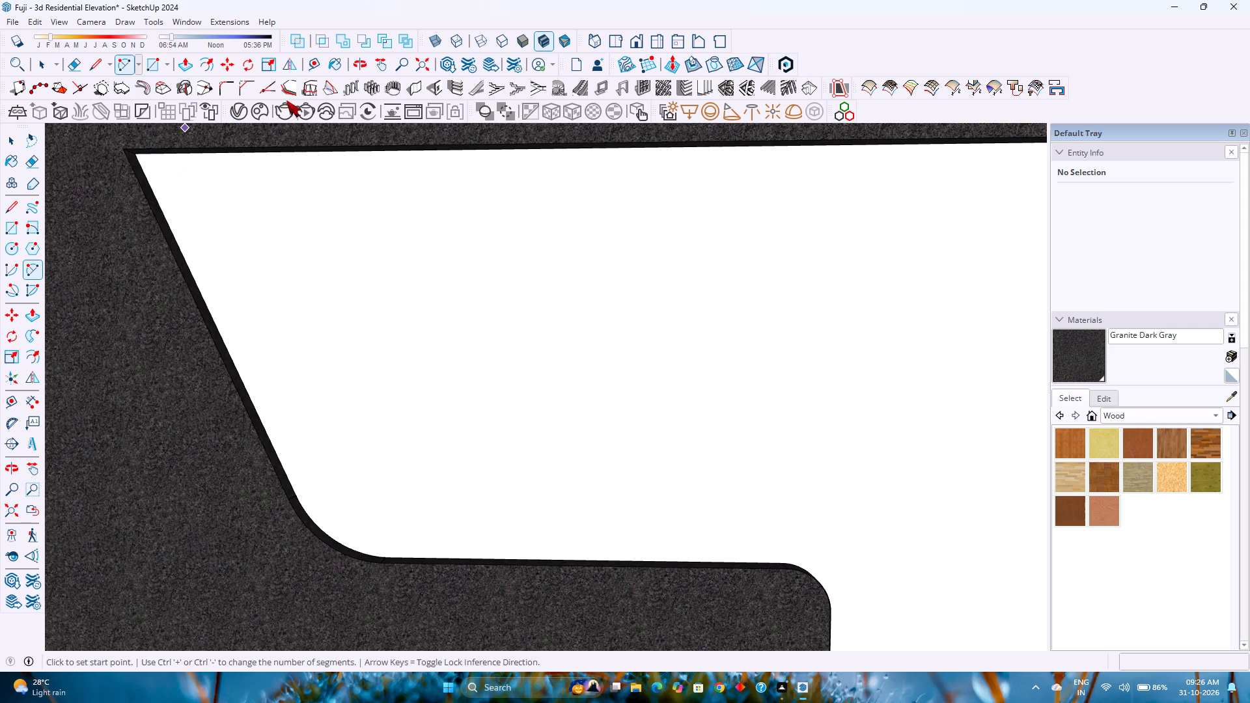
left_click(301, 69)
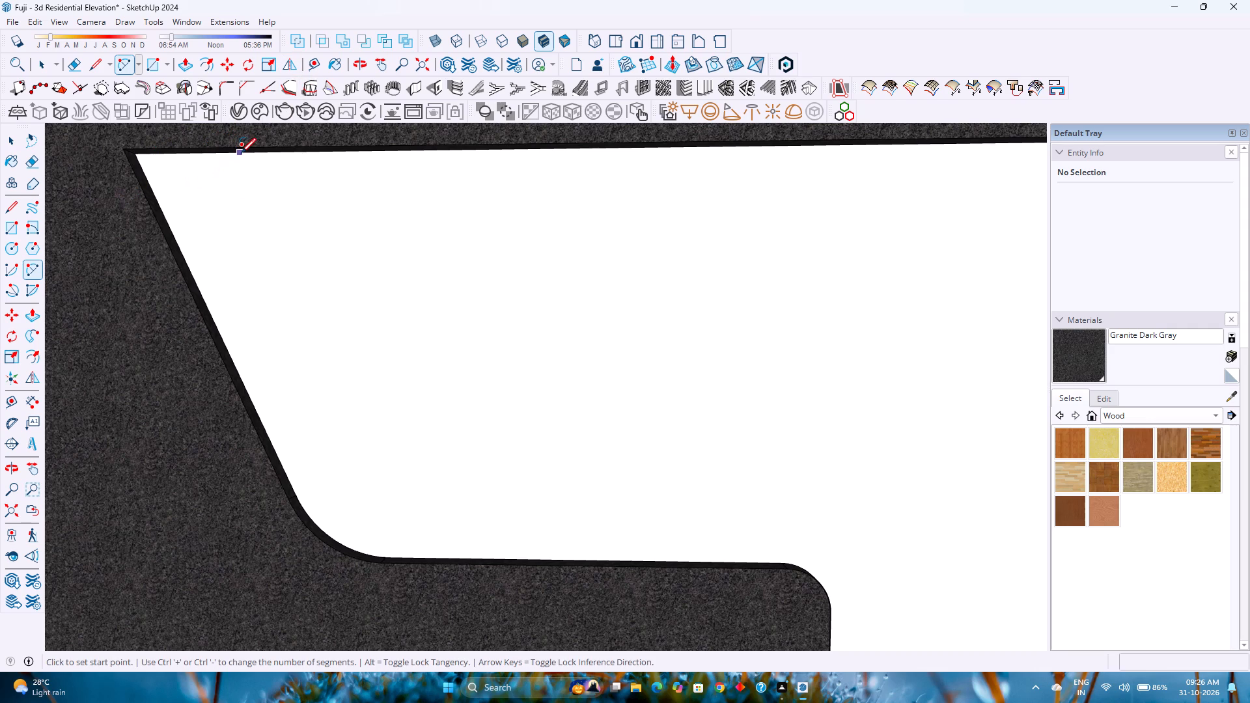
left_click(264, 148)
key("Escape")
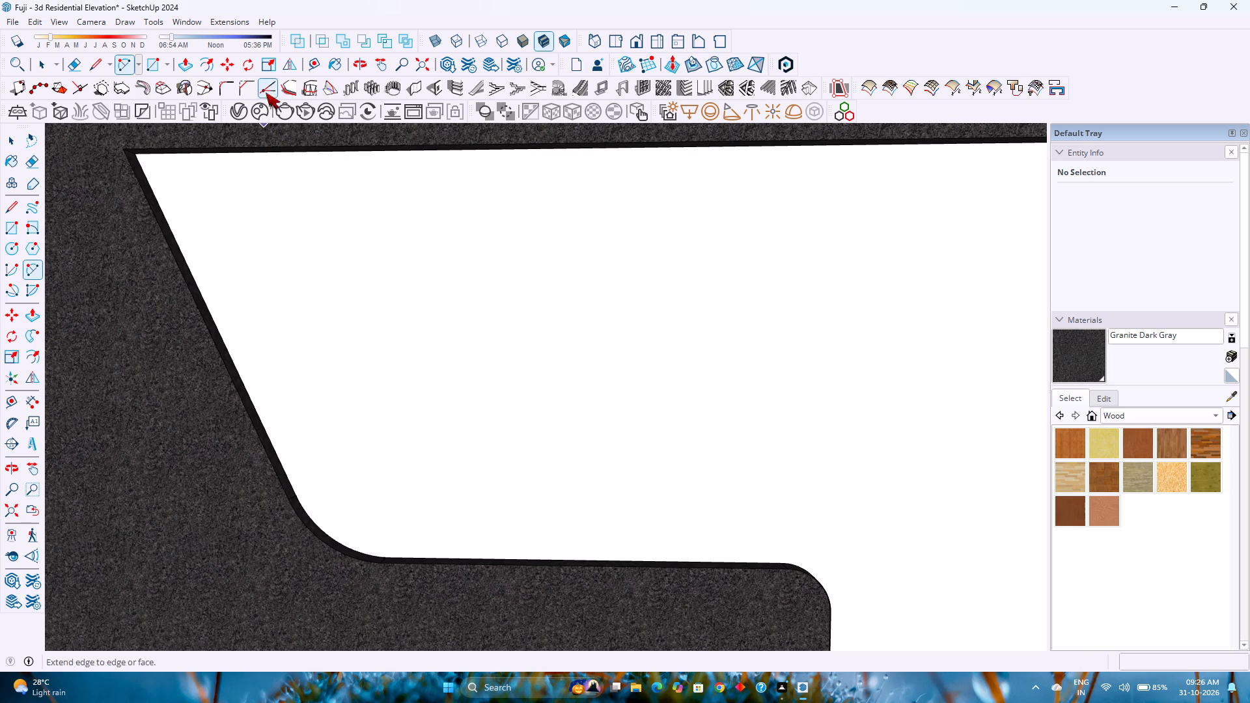
Place a guide along the granite frame opening's upper edge, in line with the sharp upper inner corner.
left_click(307, 68)
left_click(295, 148)
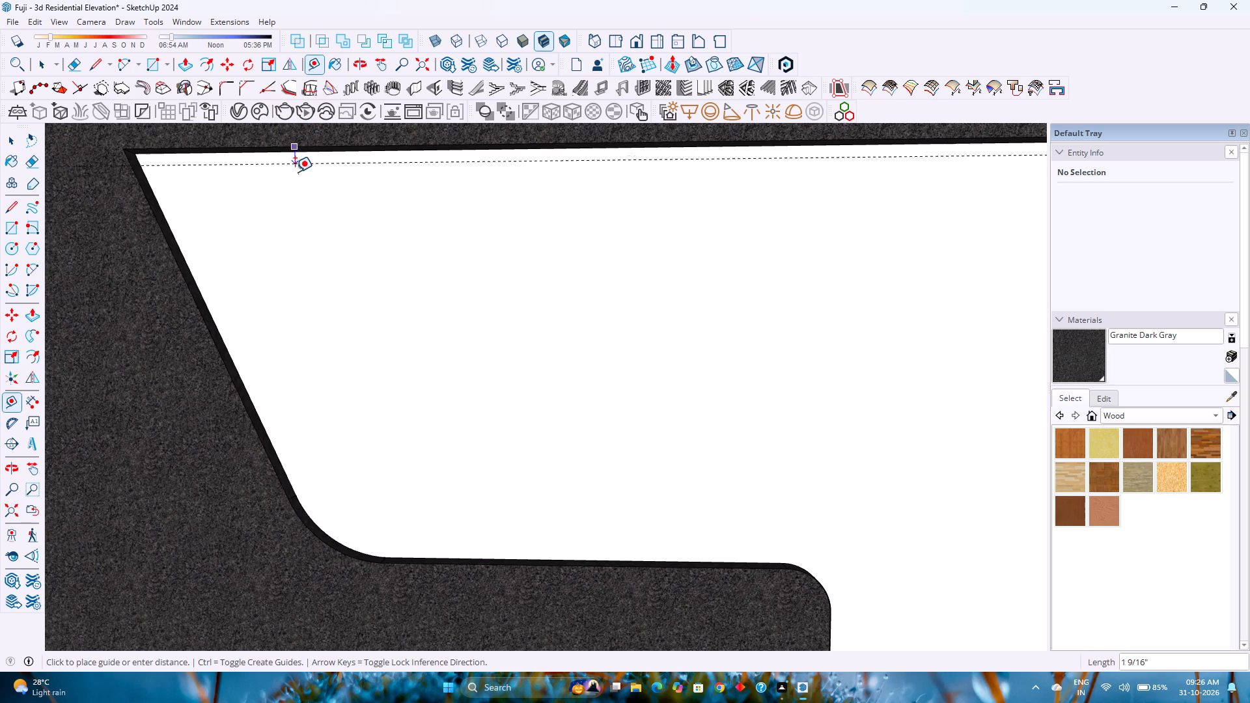
left_click(341, 149)
scroll(258, 189, "down", 5)
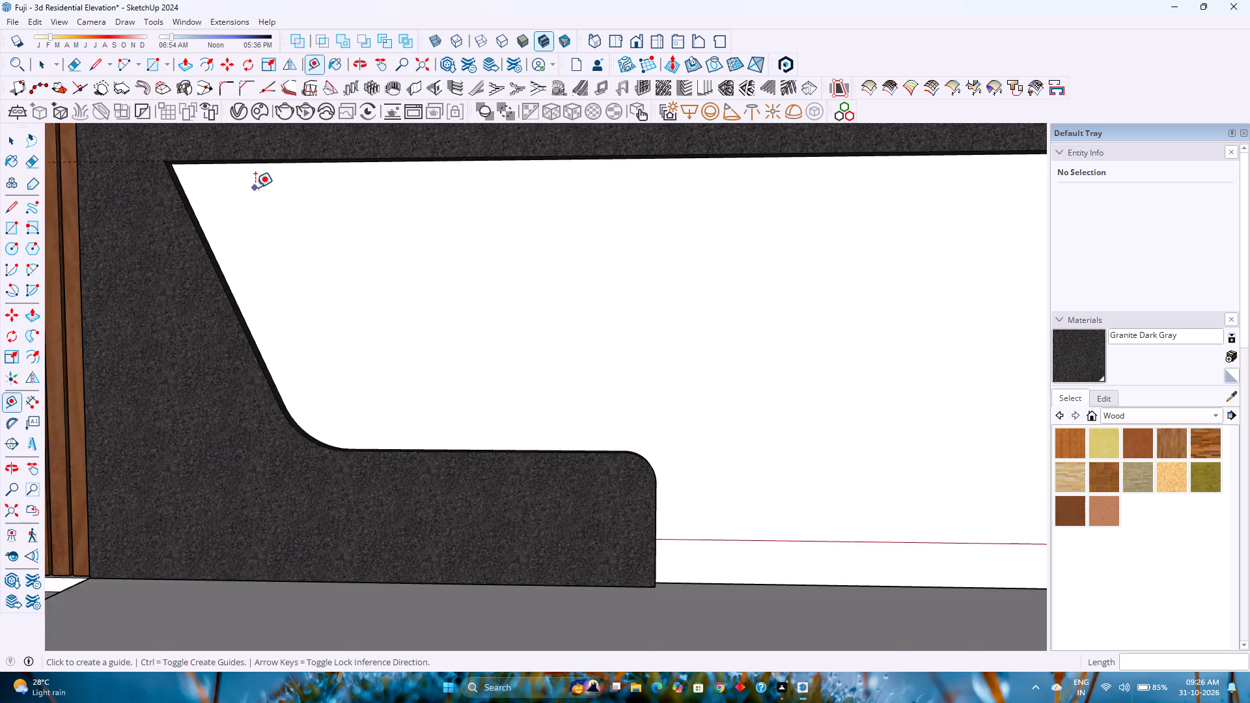
Switch to hidden line display and place a vertical guide through the sharp corner, 10'8" from the frame opening's opposite vertical edge.
scroll(255, 187, "down", 6)
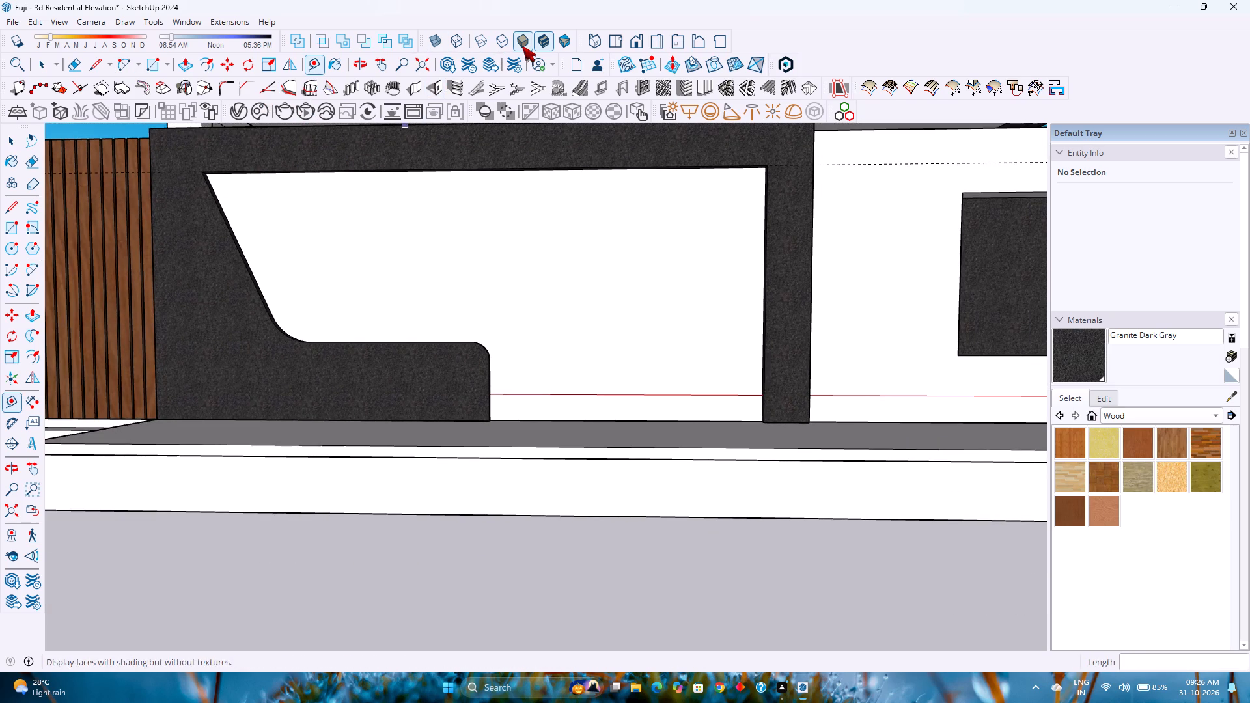
left_click(522, 46)
middle_click_drag(355, 197, 273, 250)
middle_click(273, 250)
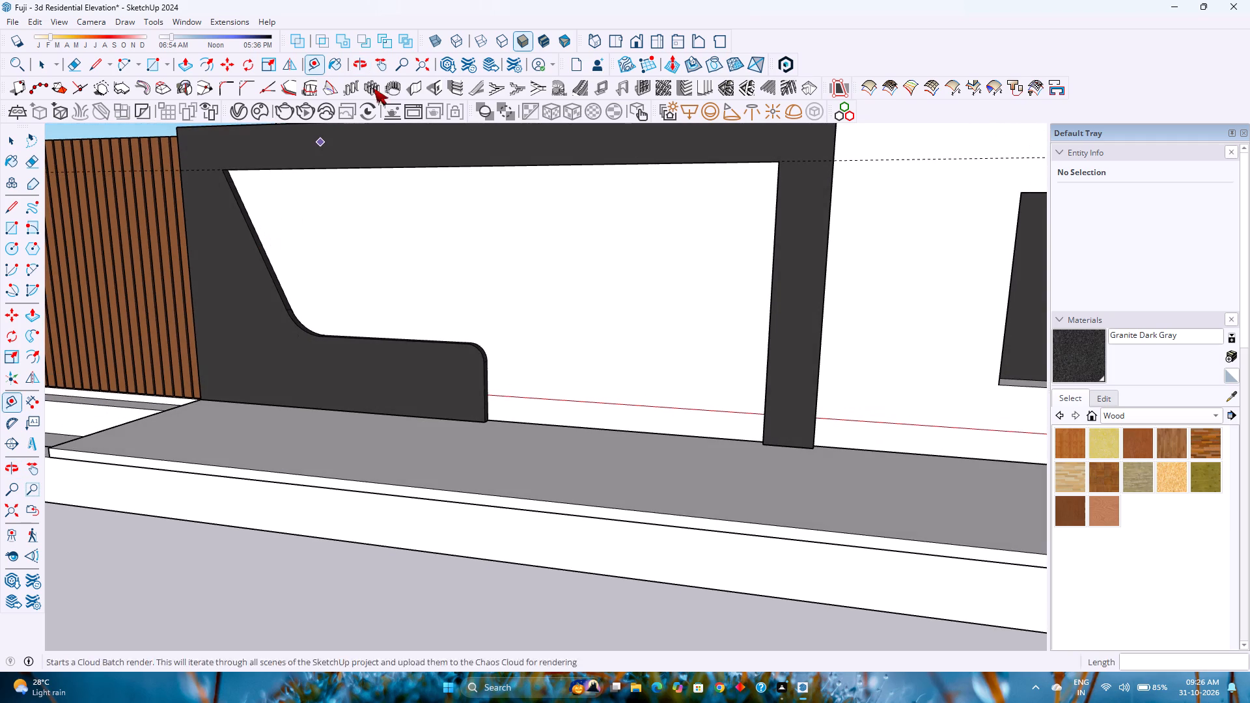
left_click(495, 48)
scroll(212, 241, "up", 4)
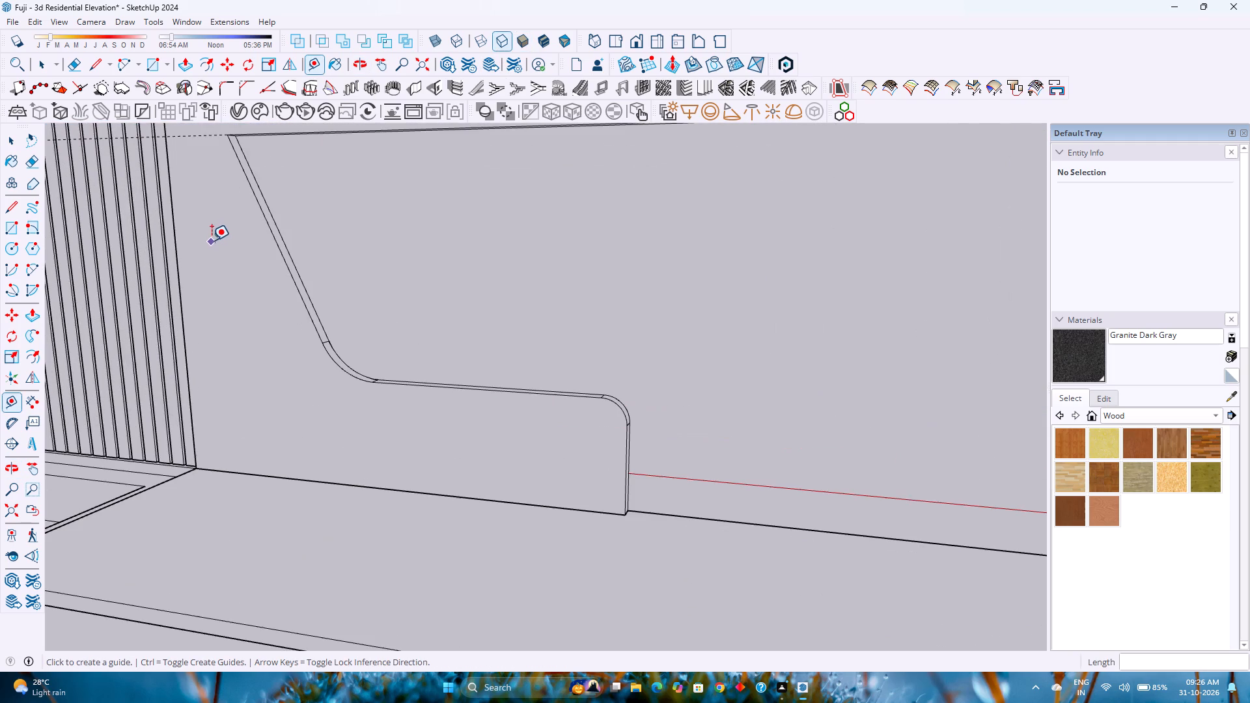
scroll(214, 234, "down", 7)
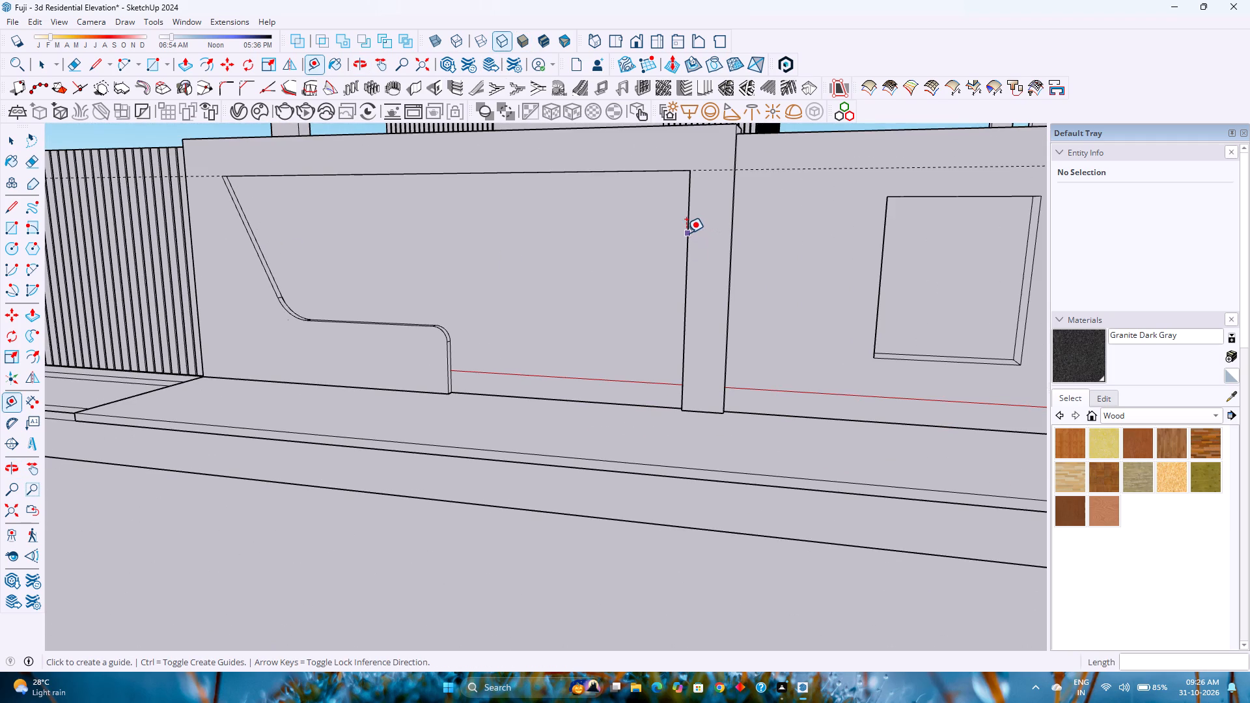
left_click(686, 233)
scroll(218, 175, "up", 5)
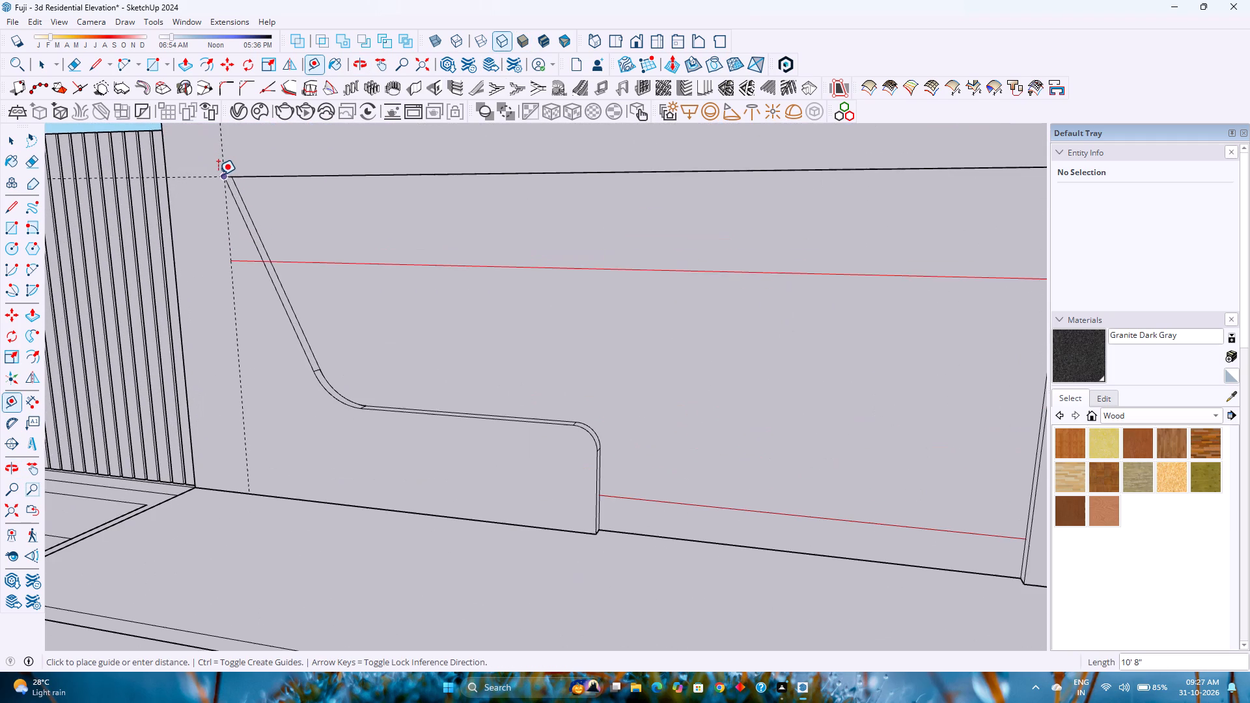
left_click(218, 175)
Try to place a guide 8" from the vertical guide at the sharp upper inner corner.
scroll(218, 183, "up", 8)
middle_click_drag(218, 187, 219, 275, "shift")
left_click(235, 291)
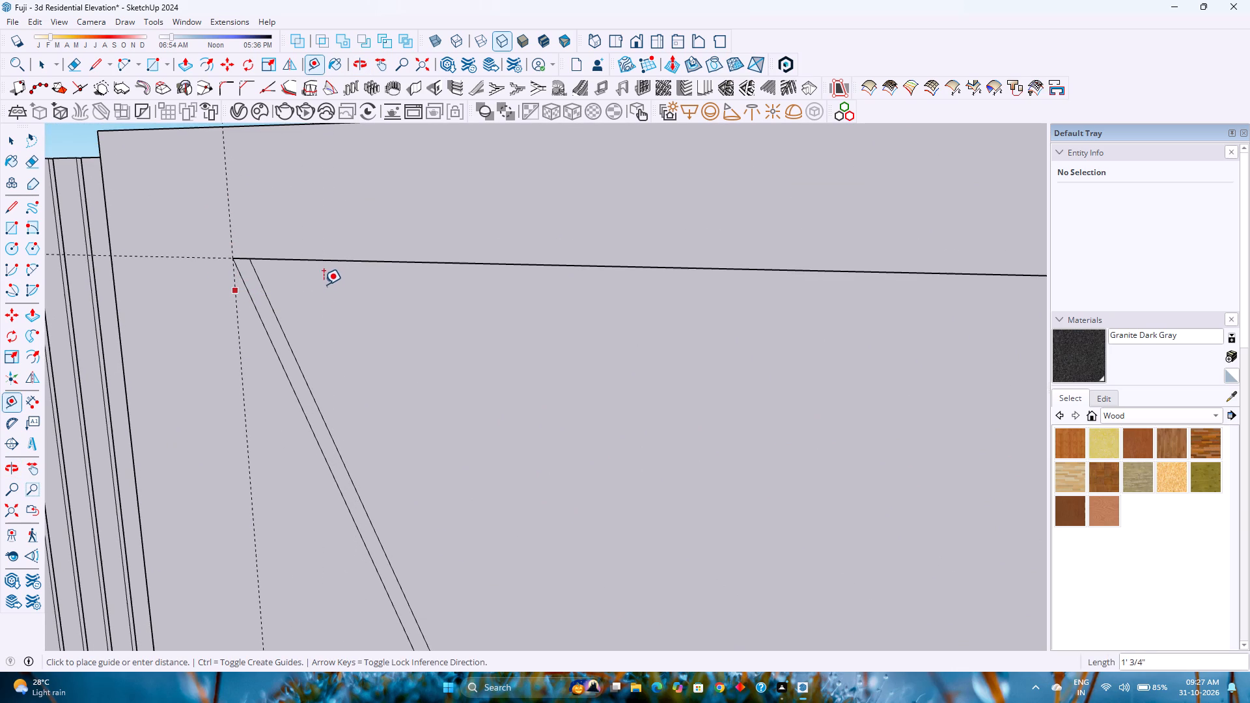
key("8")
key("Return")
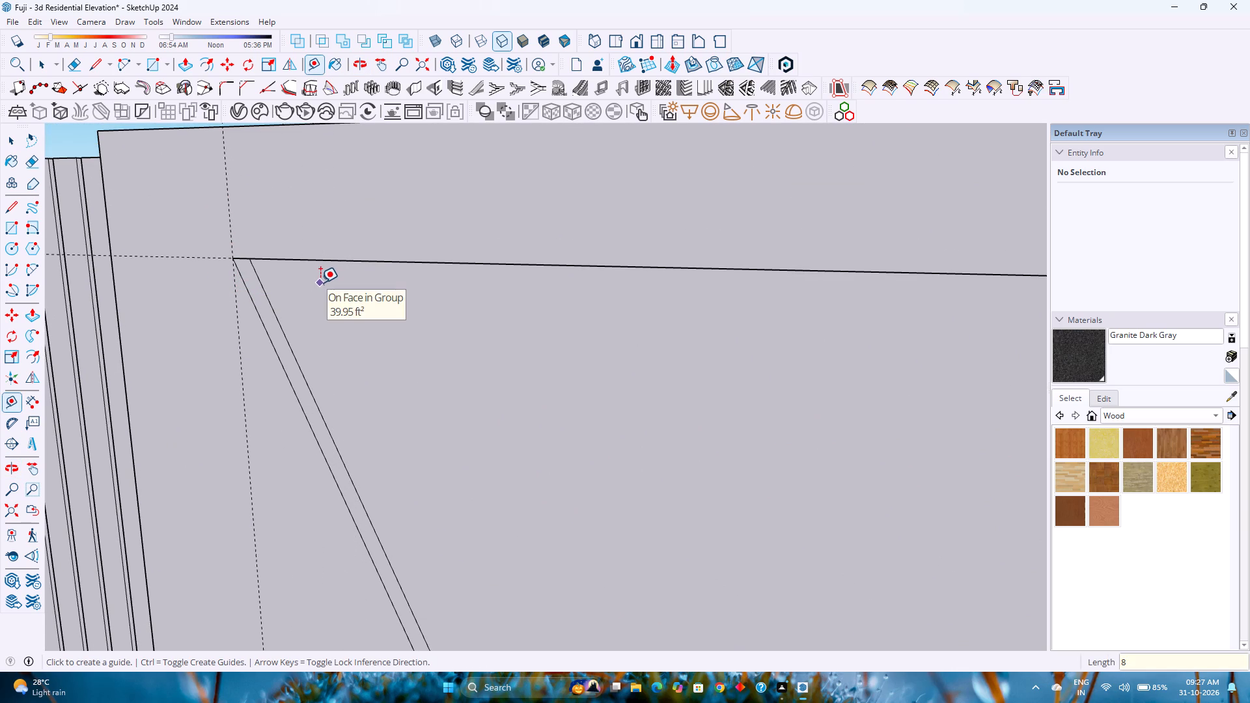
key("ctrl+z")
Place a vertical guide 8" from the corner's vertical guide along the red axis, crossing the opening's upper edge.
left_click(242, 331)
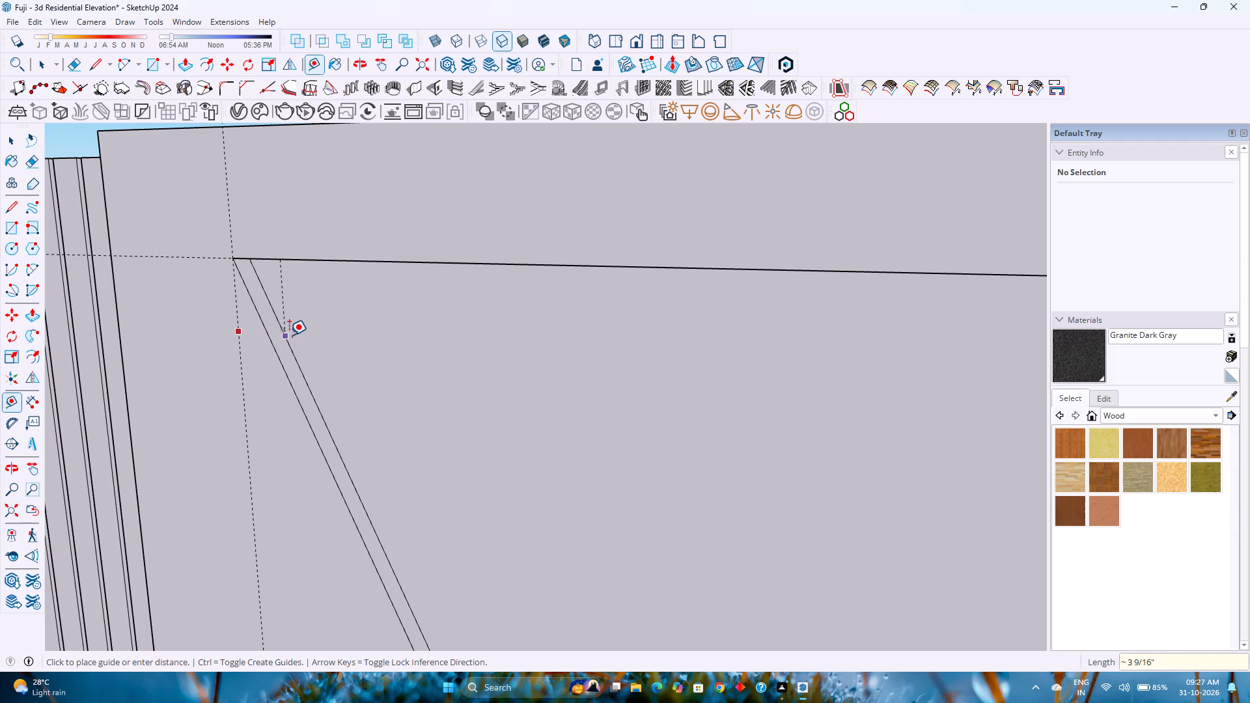
key("Right")
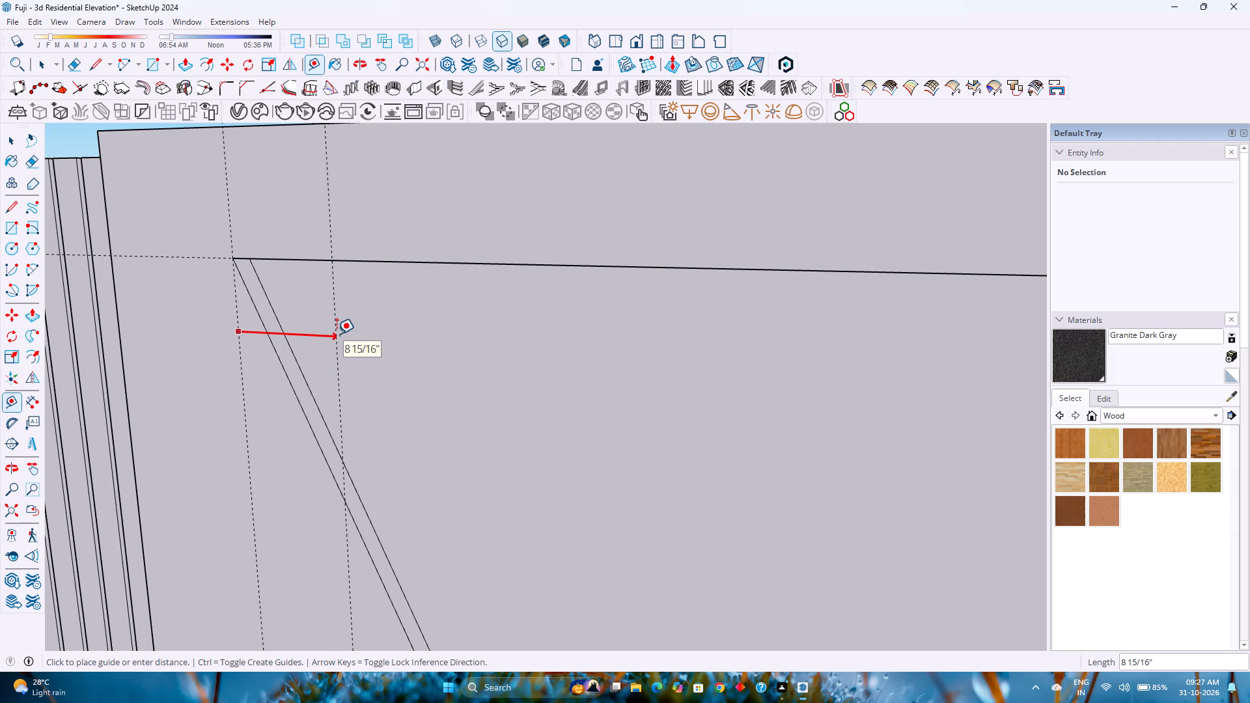
key("8")
key("Return")
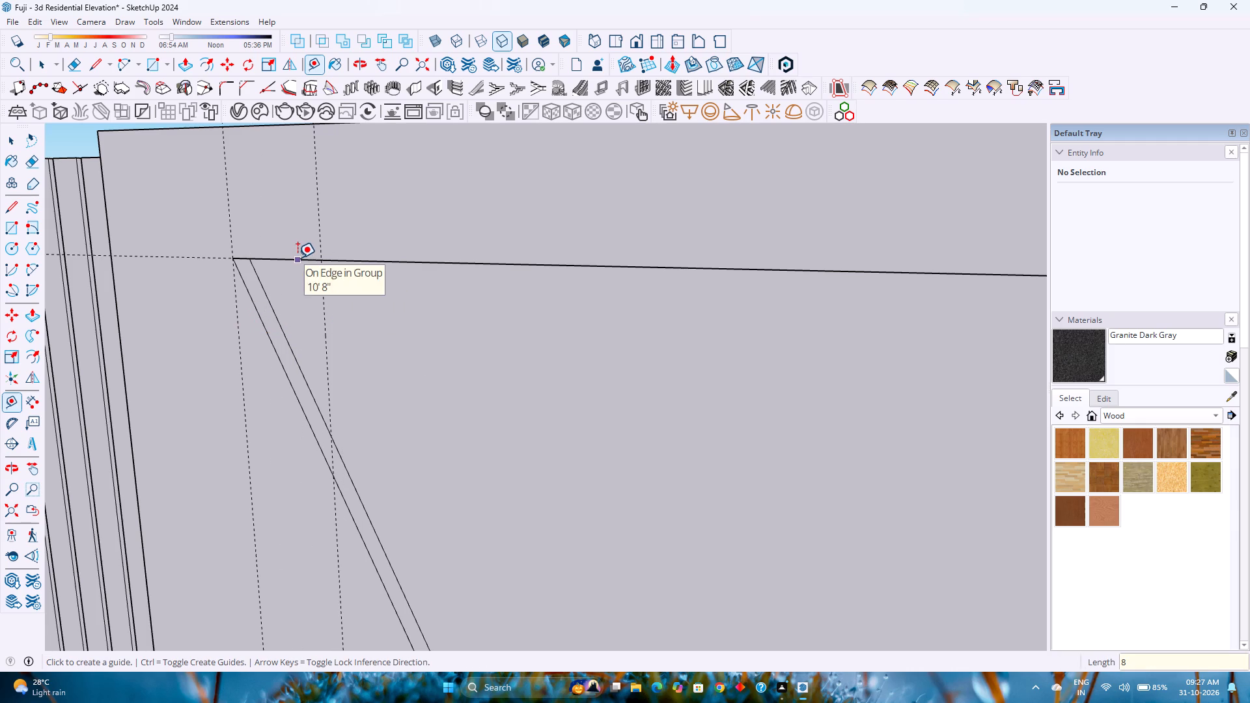
Place a horizontal guide 8" below the opening's upper edge along the blue axis, crossing the slanted edge.
left_click(298, 258)
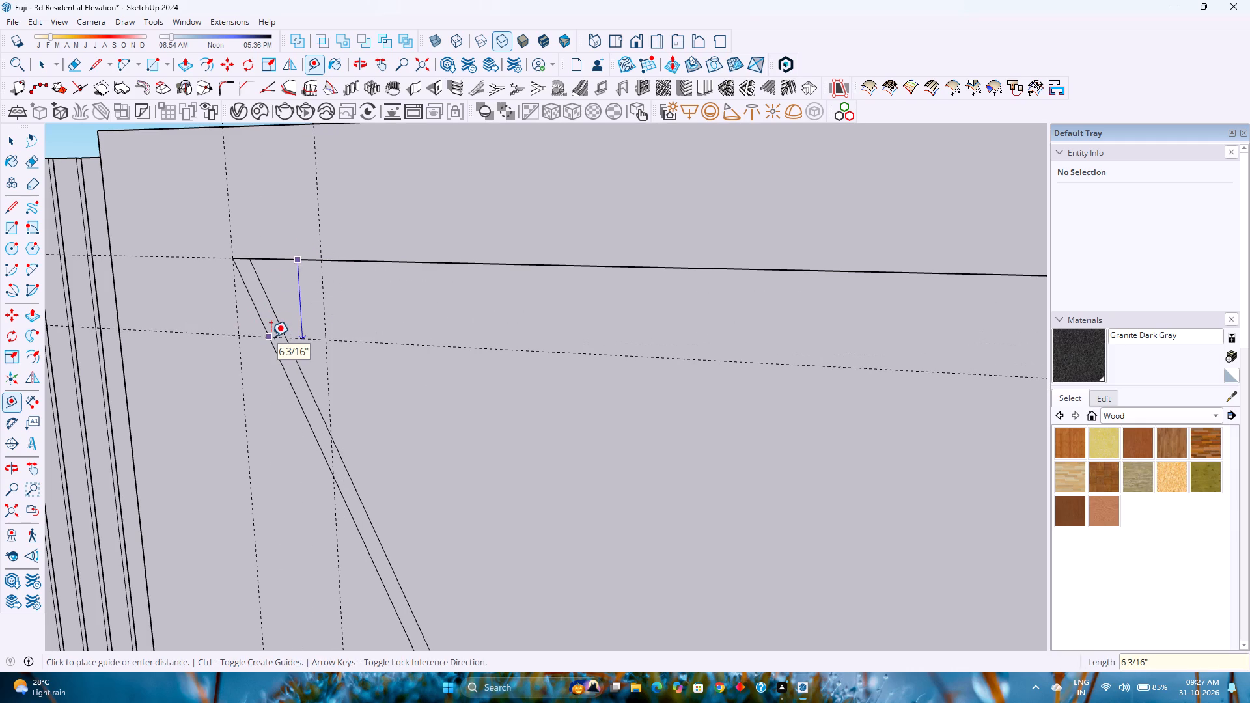
key("Up")
key("8")
key("Return")
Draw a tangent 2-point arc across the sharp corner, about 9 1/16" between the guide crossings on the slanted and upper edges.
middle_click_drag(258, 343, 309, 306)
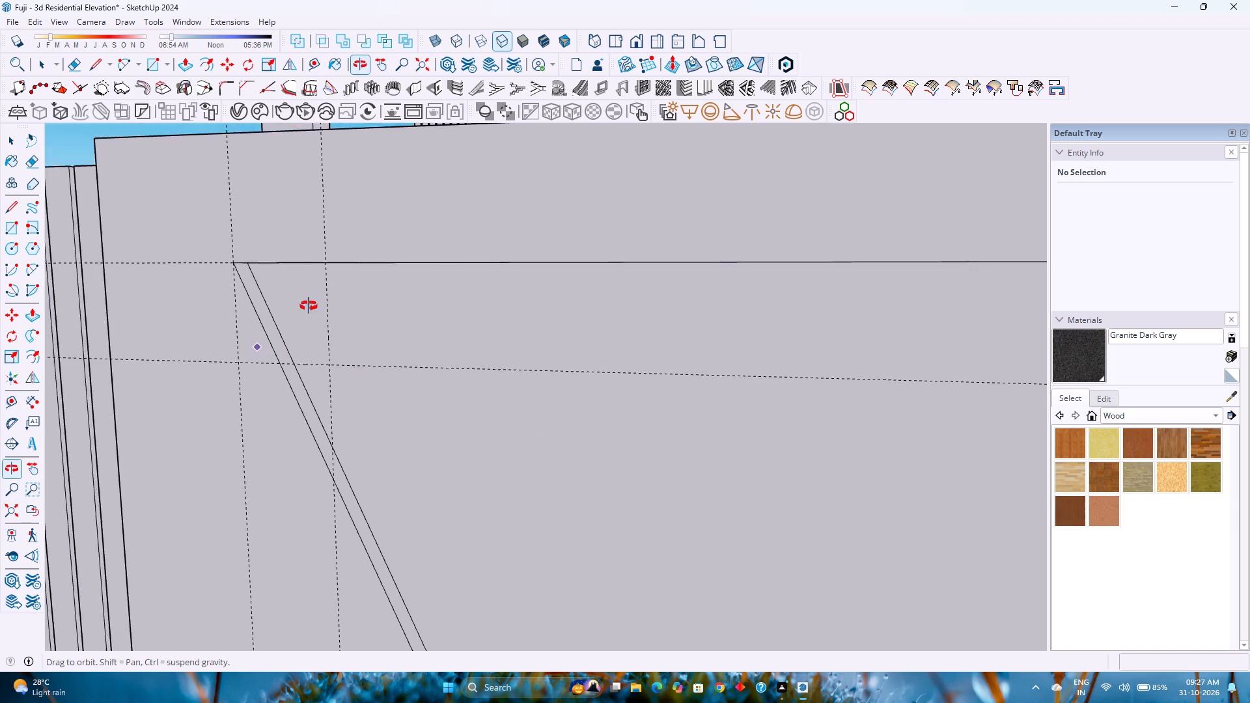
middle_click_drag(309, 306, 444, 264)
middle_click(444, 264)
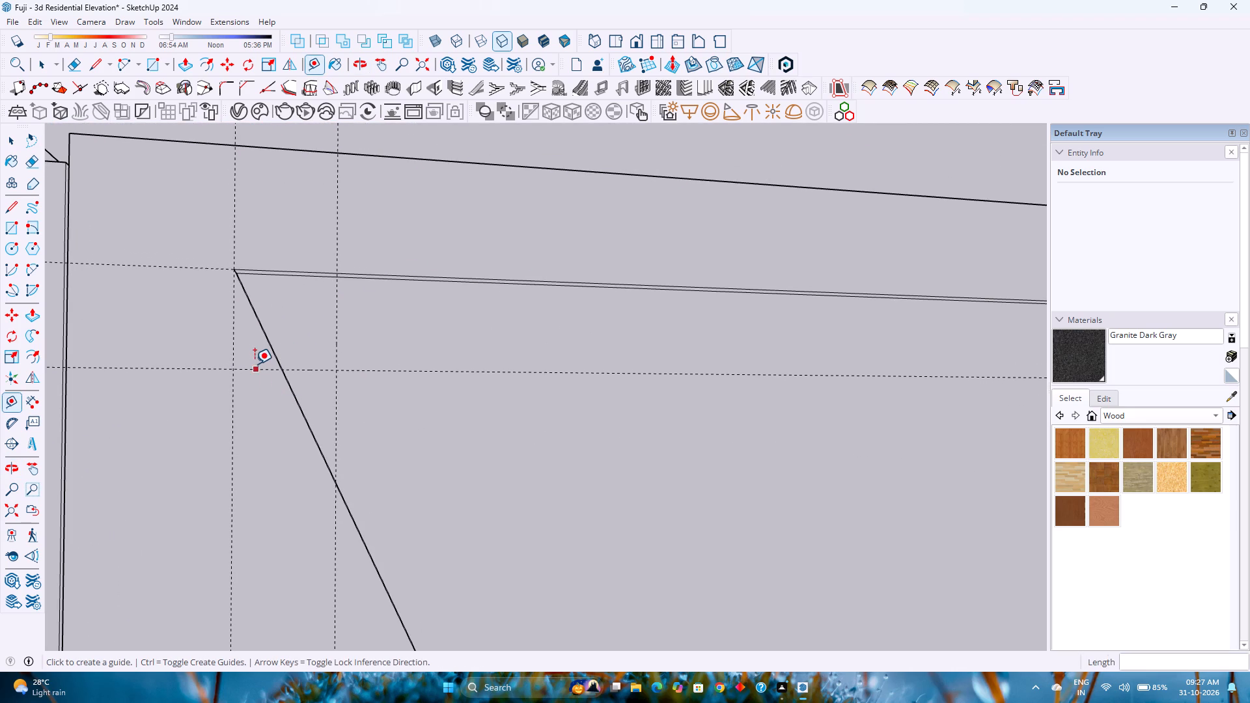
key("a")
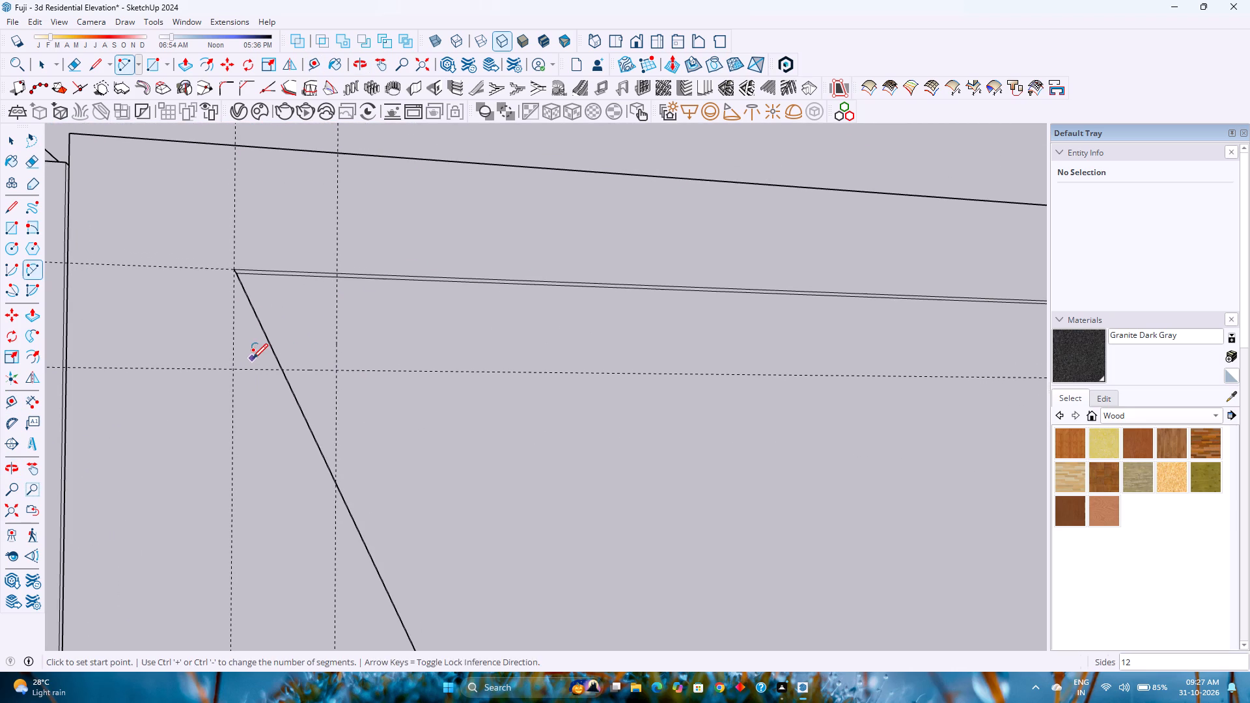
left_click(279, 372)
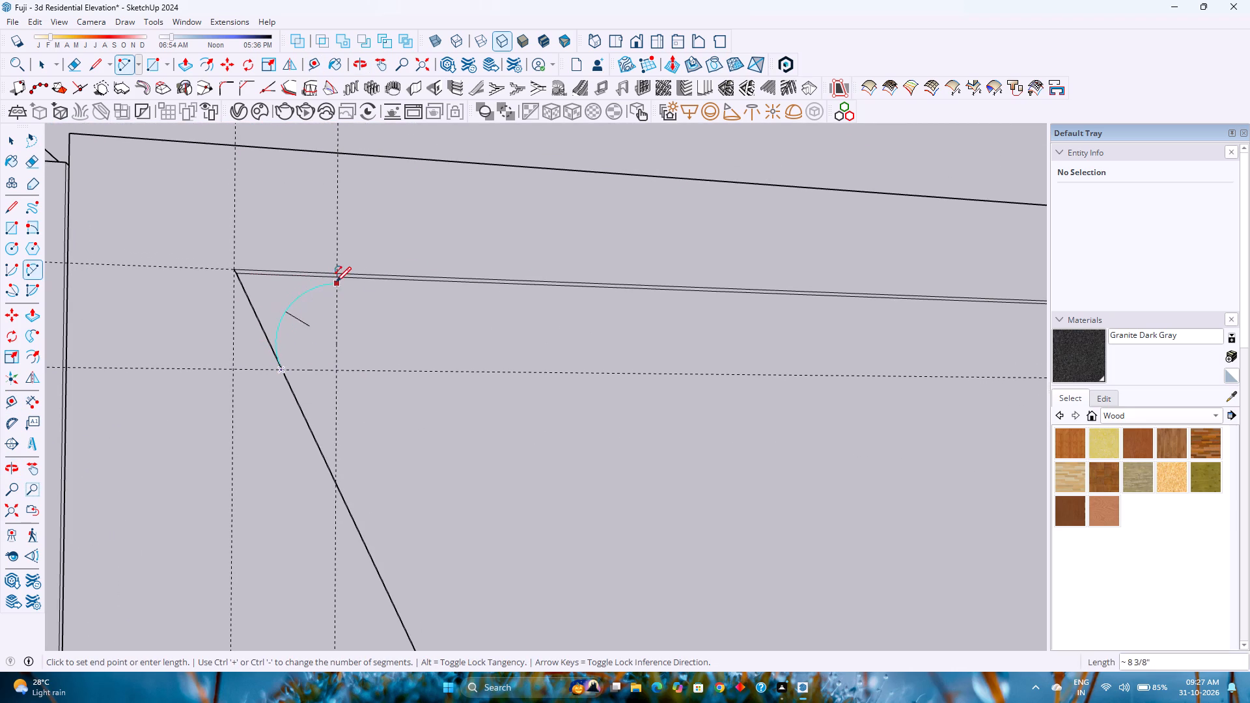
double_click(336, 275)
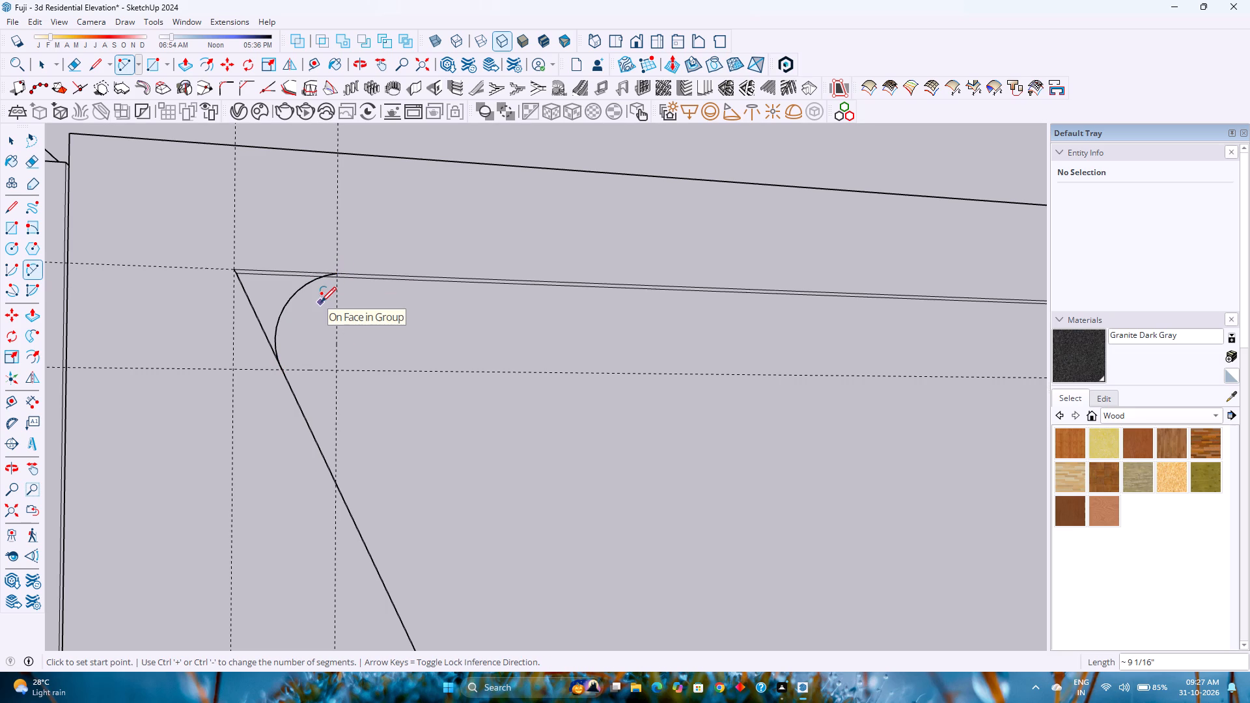
Return the display to shaded with textures and examine how the arc meets the granite frame's edges from several angles.
scroll(266, 294, "up", 3)
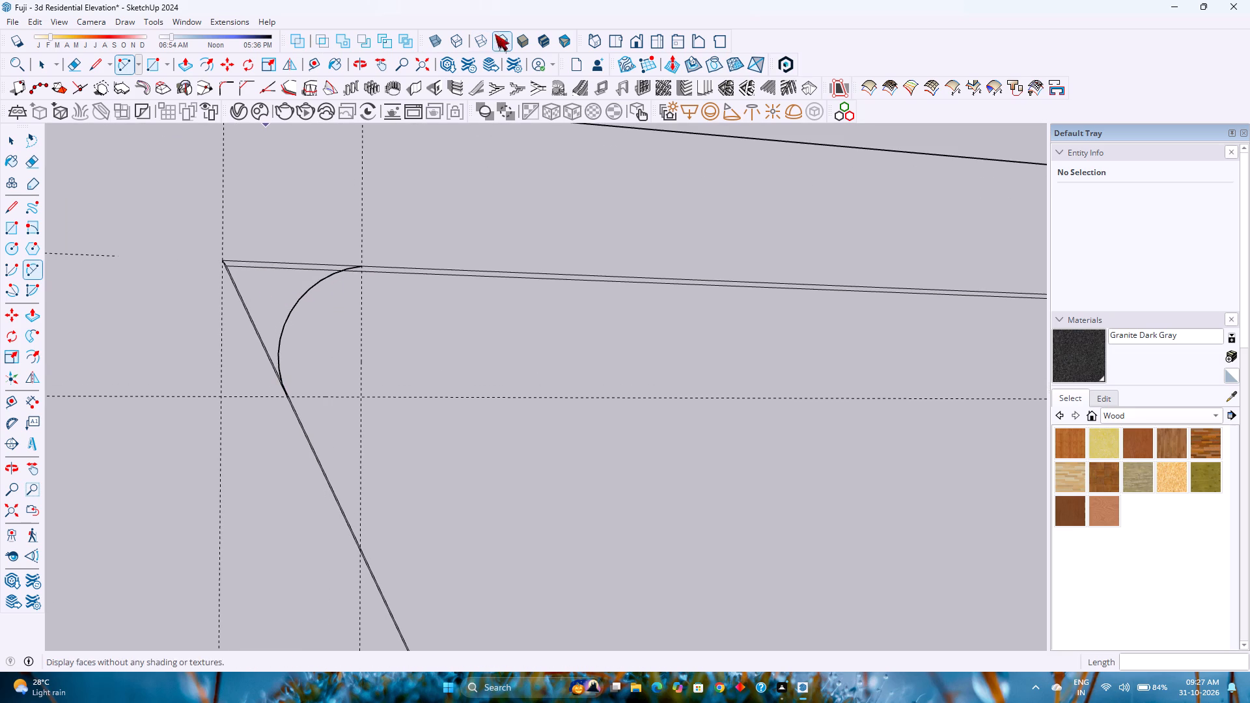
left_click(540, 38)
scroll(354, 255, "up", 1)
middle_click_drag(352, 255, 349, 255)
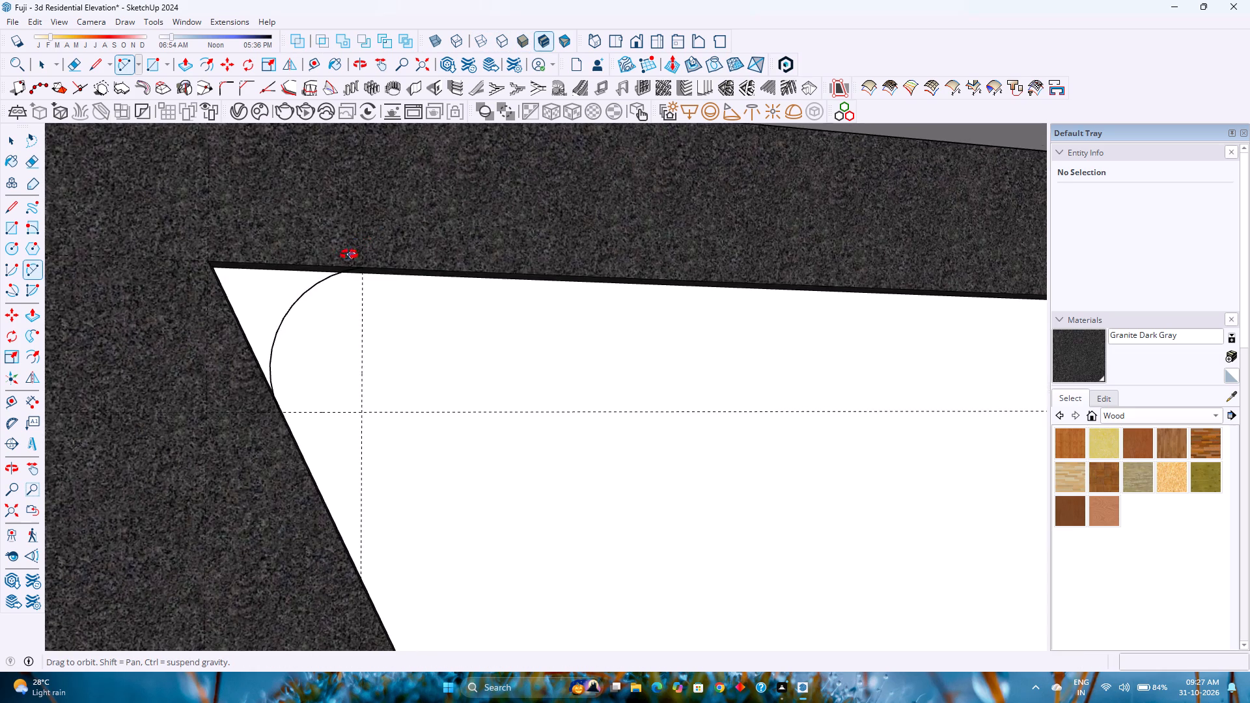
middle_click_drag(349, 255, 252, 221)
middle_click_drag(252, 221, 281, 214)
middle_click_drag(387, 202, 454, 200)
middle_click(456, 199)
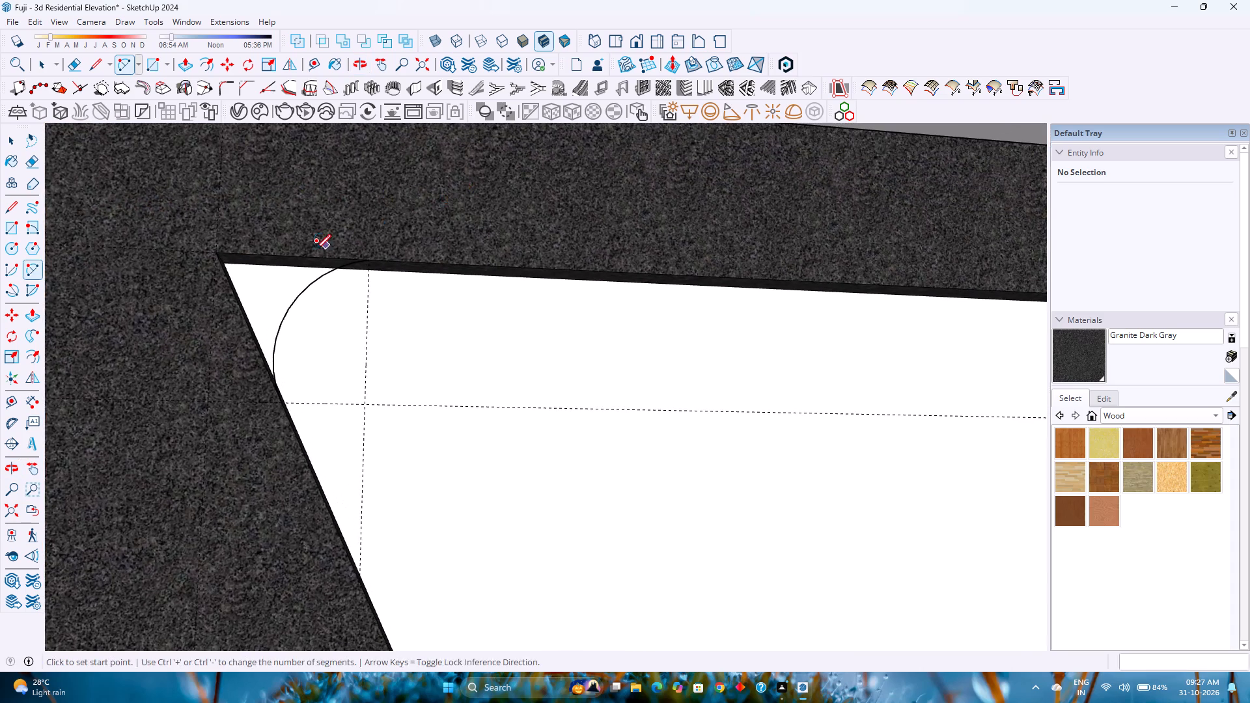
scroll(314, 249, "up", 1)
middle_click_drag(314, 249, 673, 340)
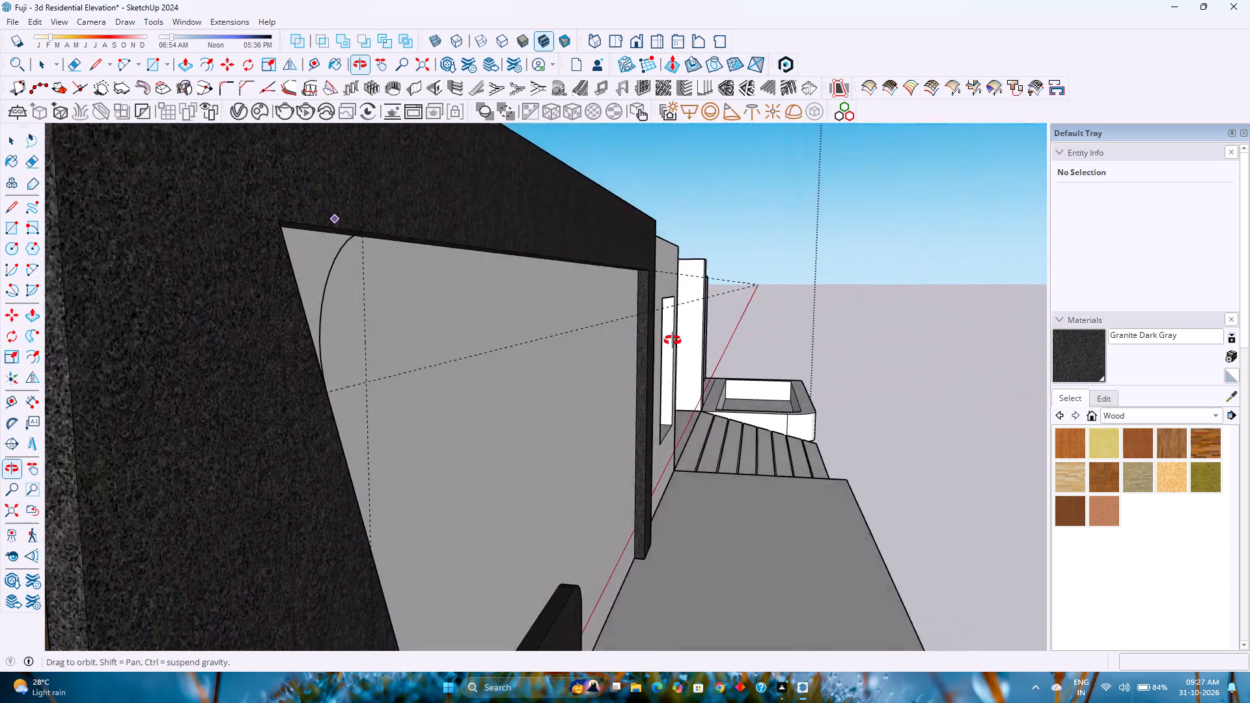
middle_click_drag(673, 340, 650, 343)
middle_click_drag(589, 344, 295, 308)
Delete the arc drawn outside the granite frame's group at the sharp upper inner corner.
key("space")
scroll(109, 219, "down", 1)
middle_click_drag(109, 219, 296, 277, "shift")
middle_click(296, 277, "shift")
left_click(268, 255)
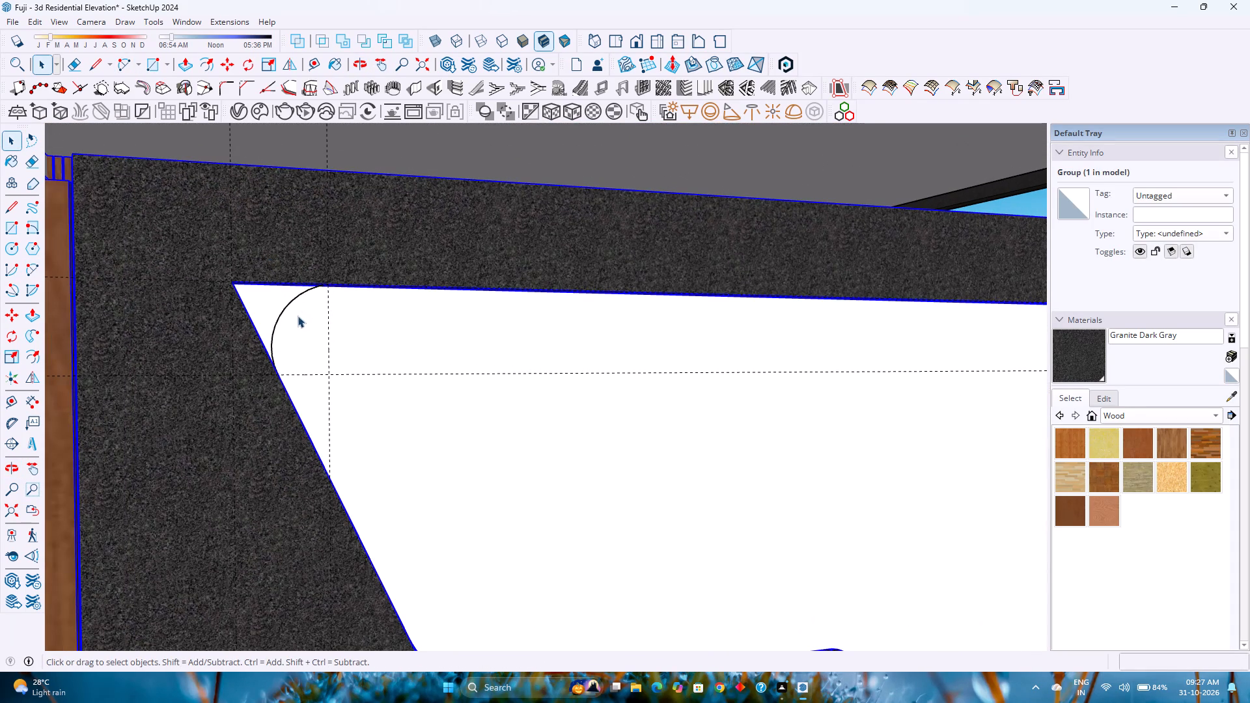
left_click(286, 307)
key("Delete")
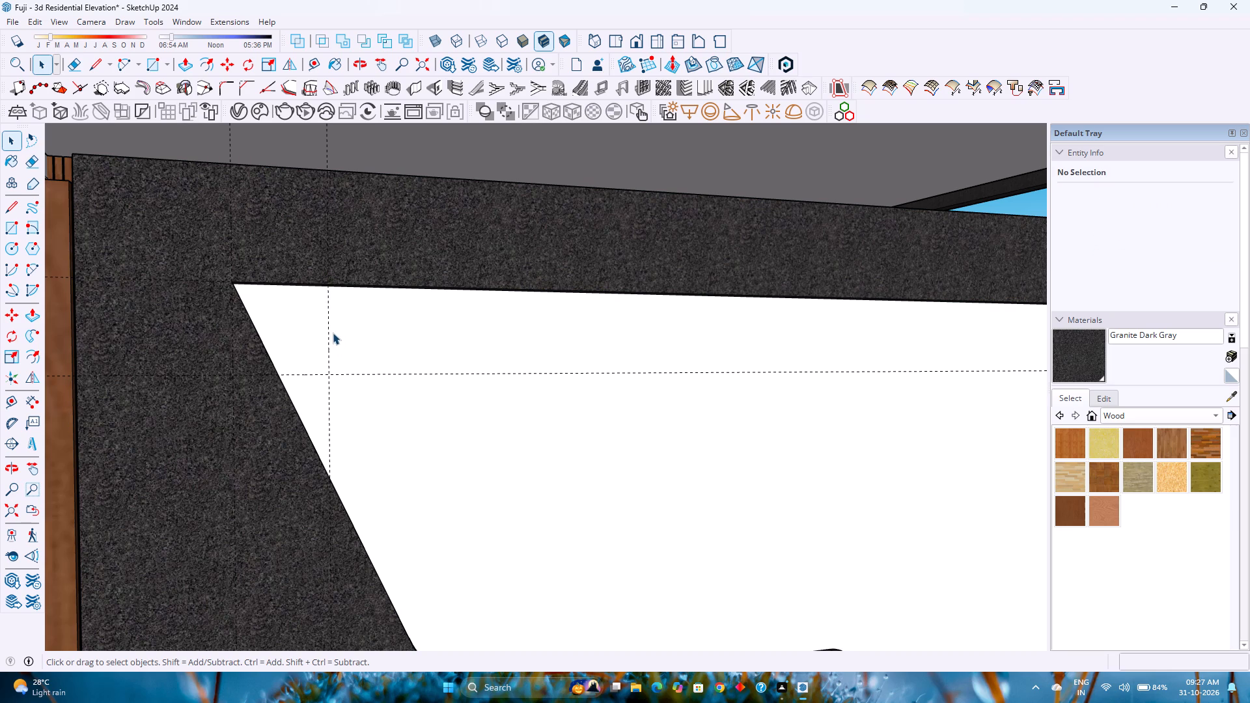
Open the compound wall's group and draw a tangent 2-point arc, about 9 1/16" across, between the 8" guide crossings at the sharp corner.
scroll(331, 333, "down", 3)
double_click(375, 277)
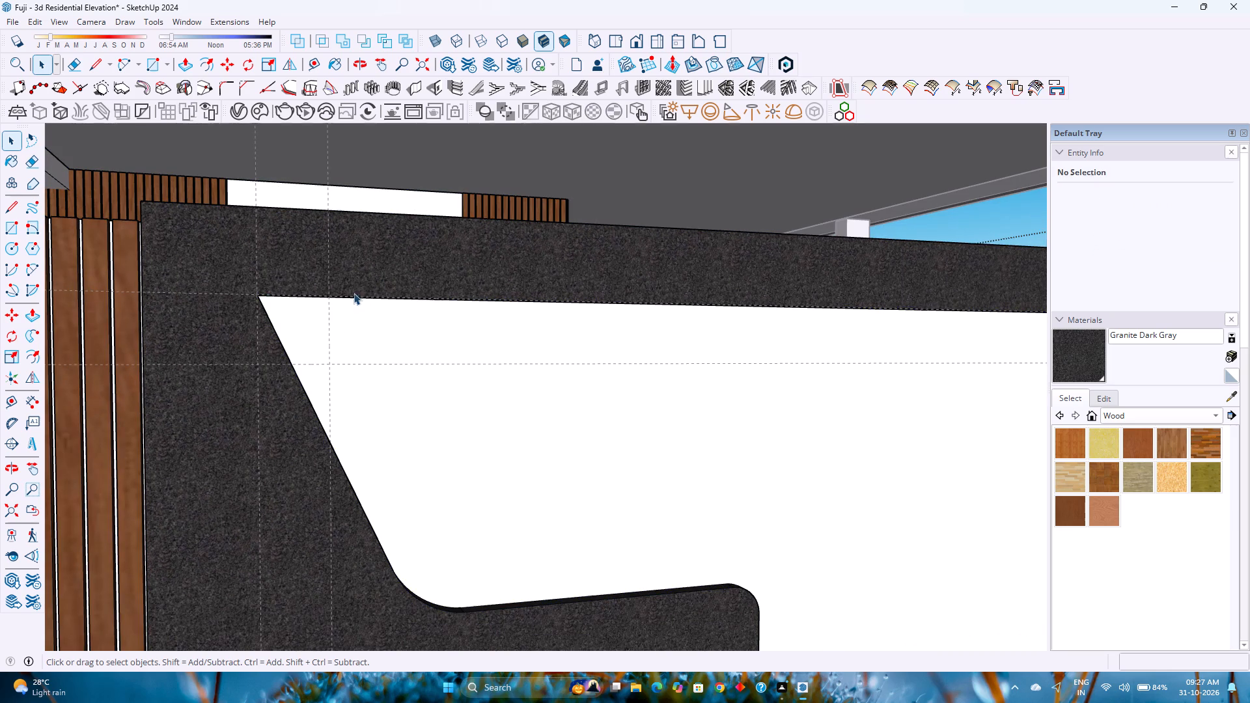
left_click(332, 326)
scroll(356, 338, "up", 4)
middle_click_drag(355, 338, 195, 338)
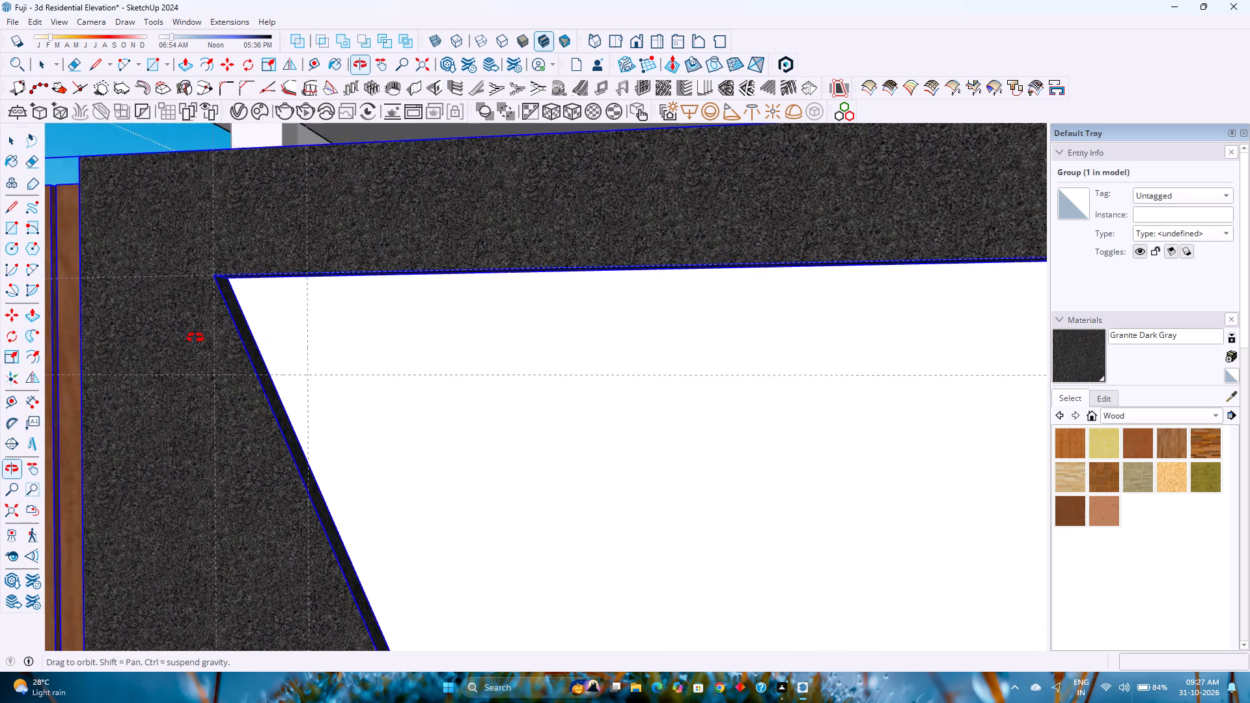
middle_click_drag(195, 338, 195, 353)
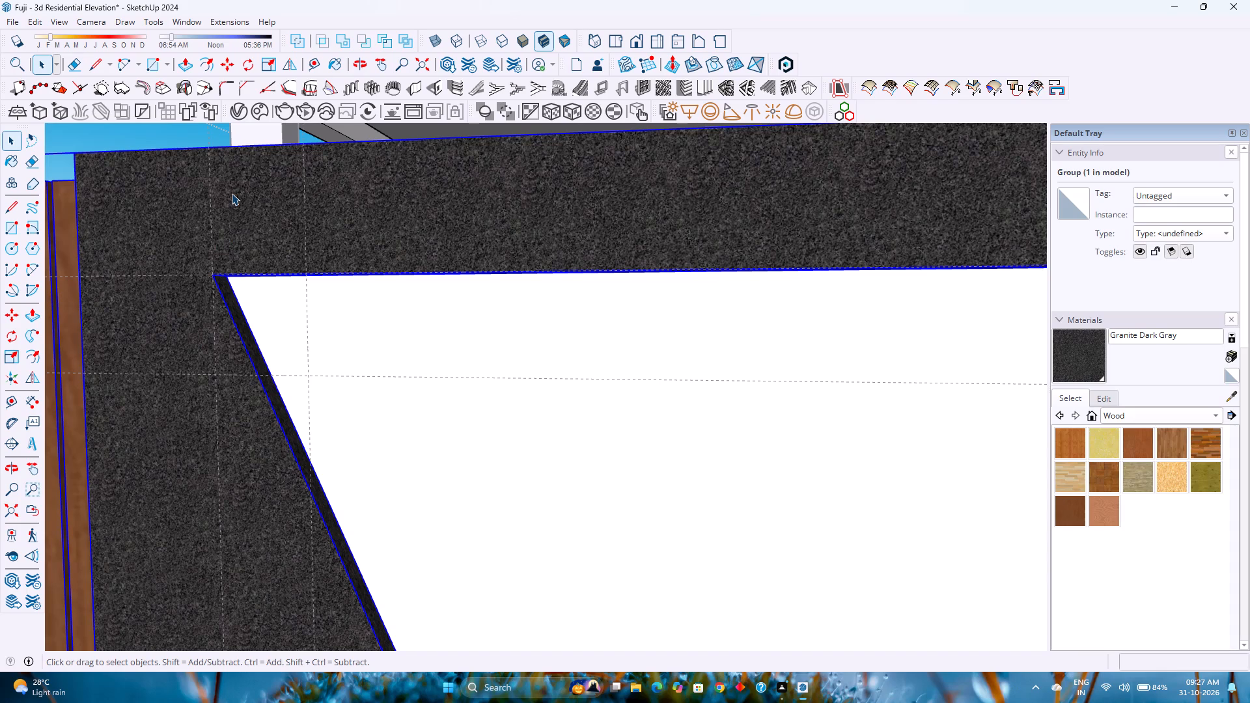
key("a")
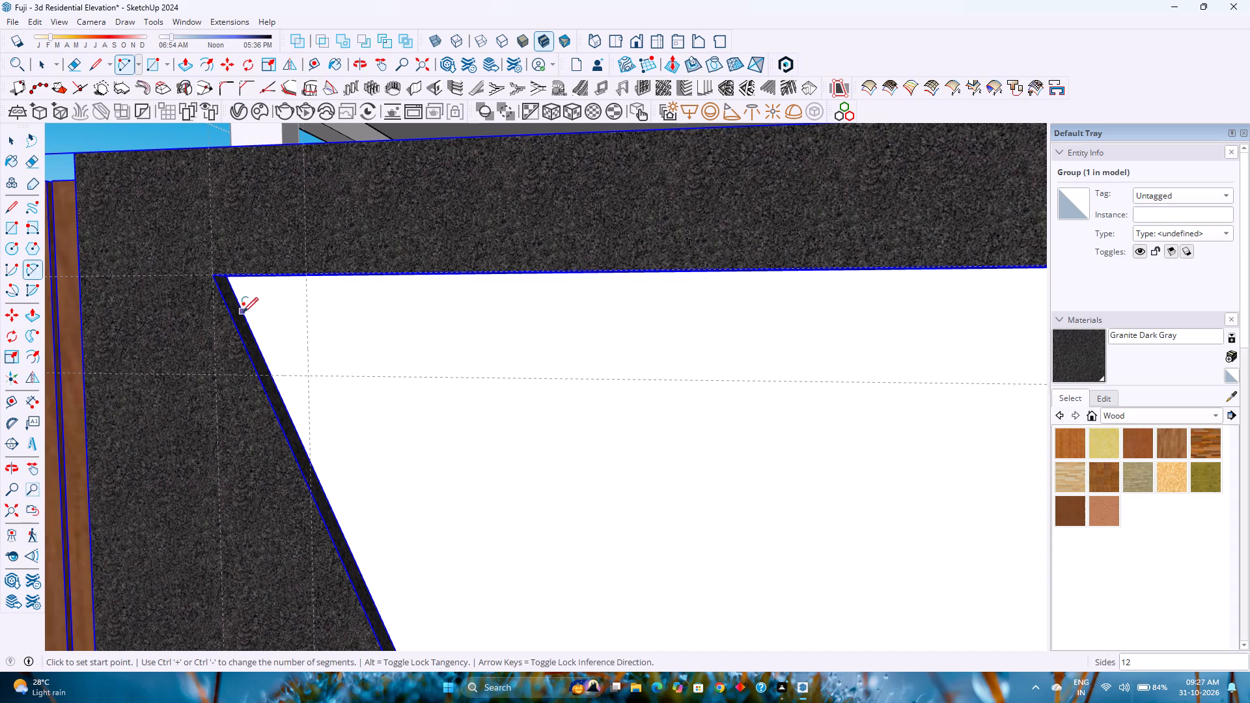
left_click(254, 373)
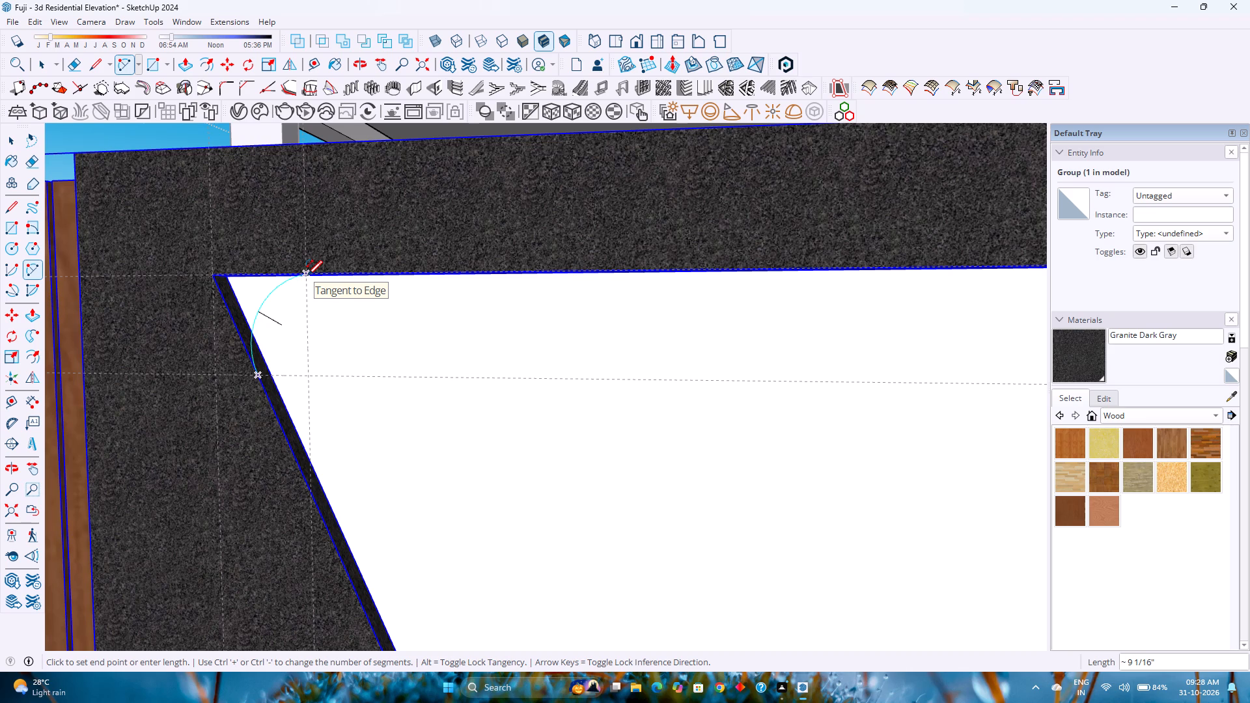
double_click(307, 275)
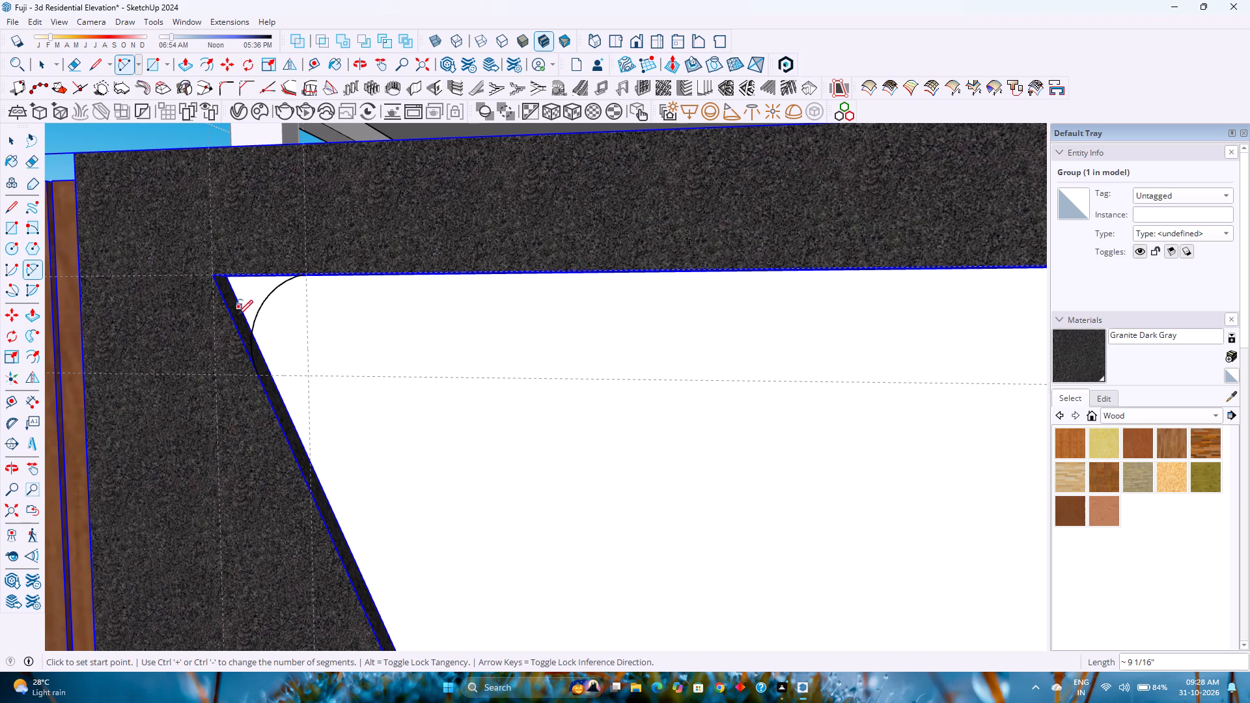
scroll(238, 315, "up", 7)
middle_click(237, 315)
middle_click(237, 315)
middle_click_drag(239, 312, 254, 303)
scroll(255, 301, "down", 5)
middle_click_drag(396, 343, 304, 326)
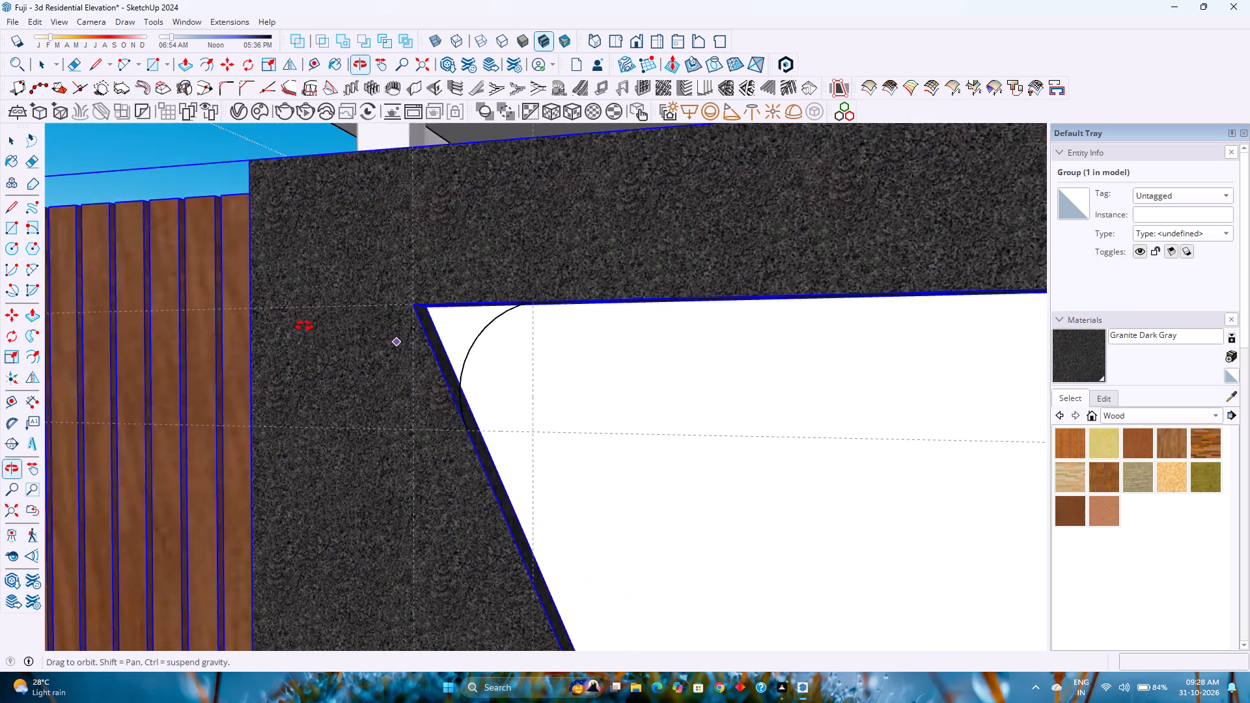
middle_click_drag(304, 326, 303, 374)
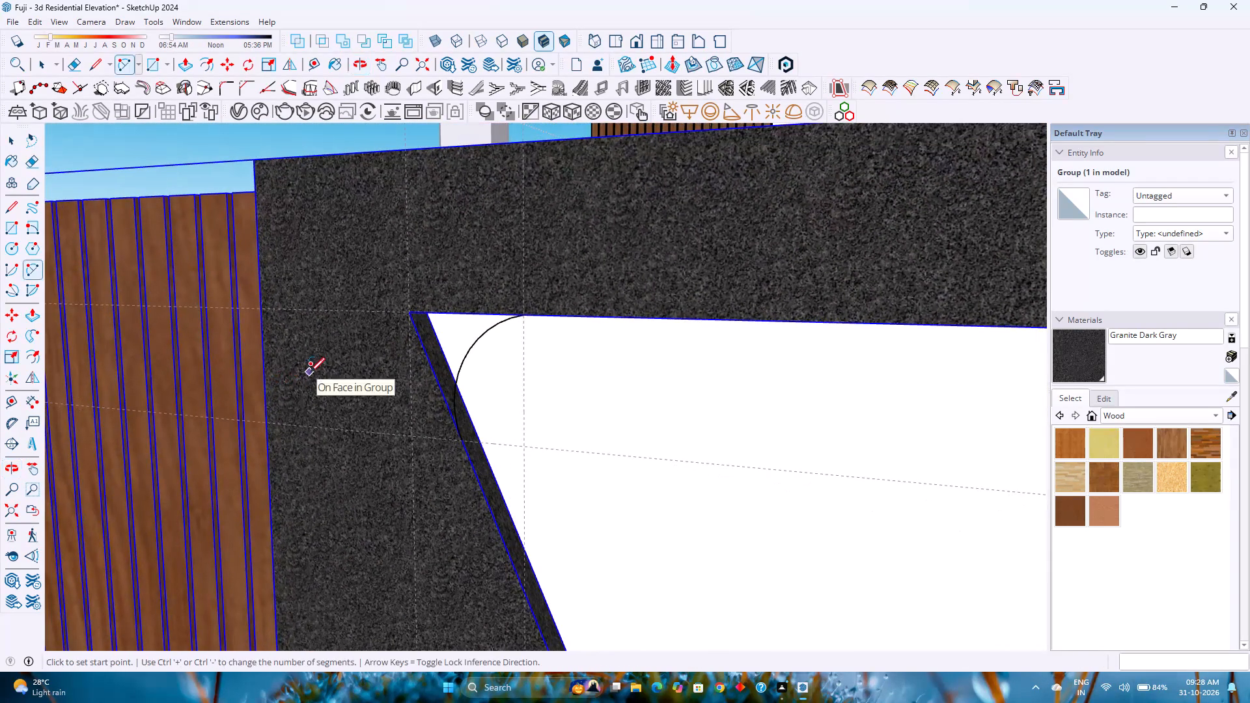
Close the arc at the frame's sharp corner with lines along the upper edge and the 8 13/16" slanted edge.
key("l")
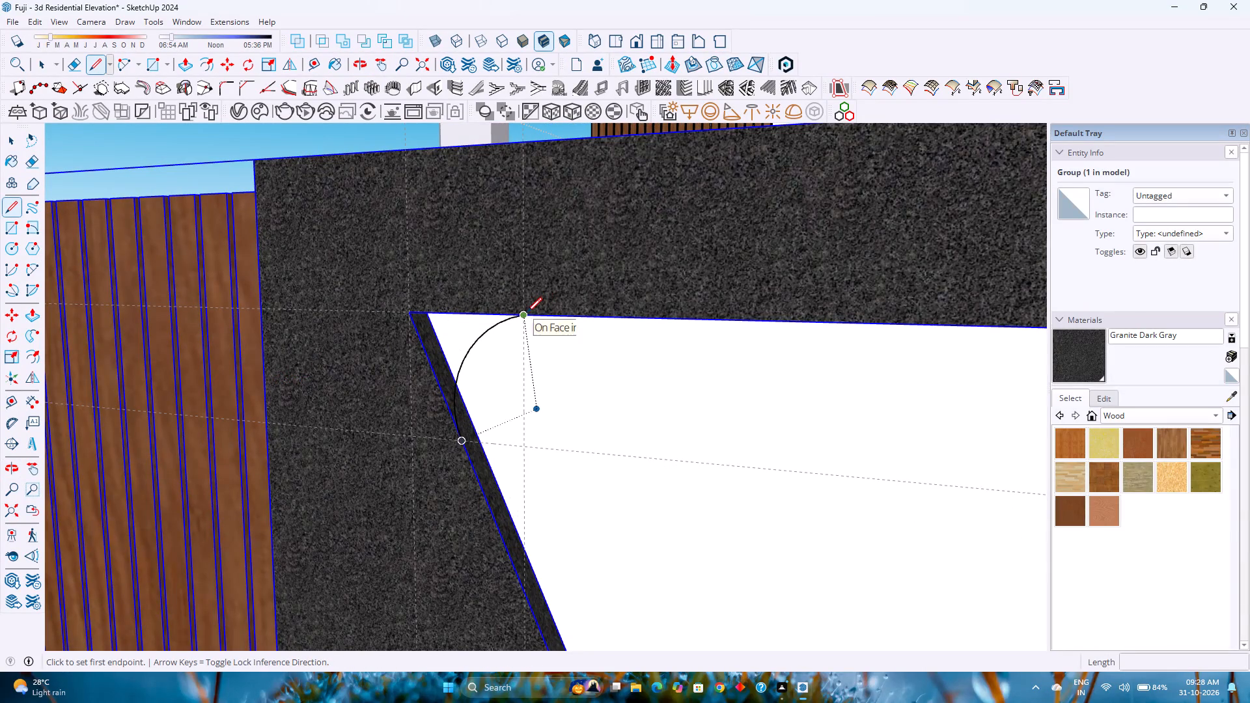
left_click(523, 313)
left_click(407, 307)
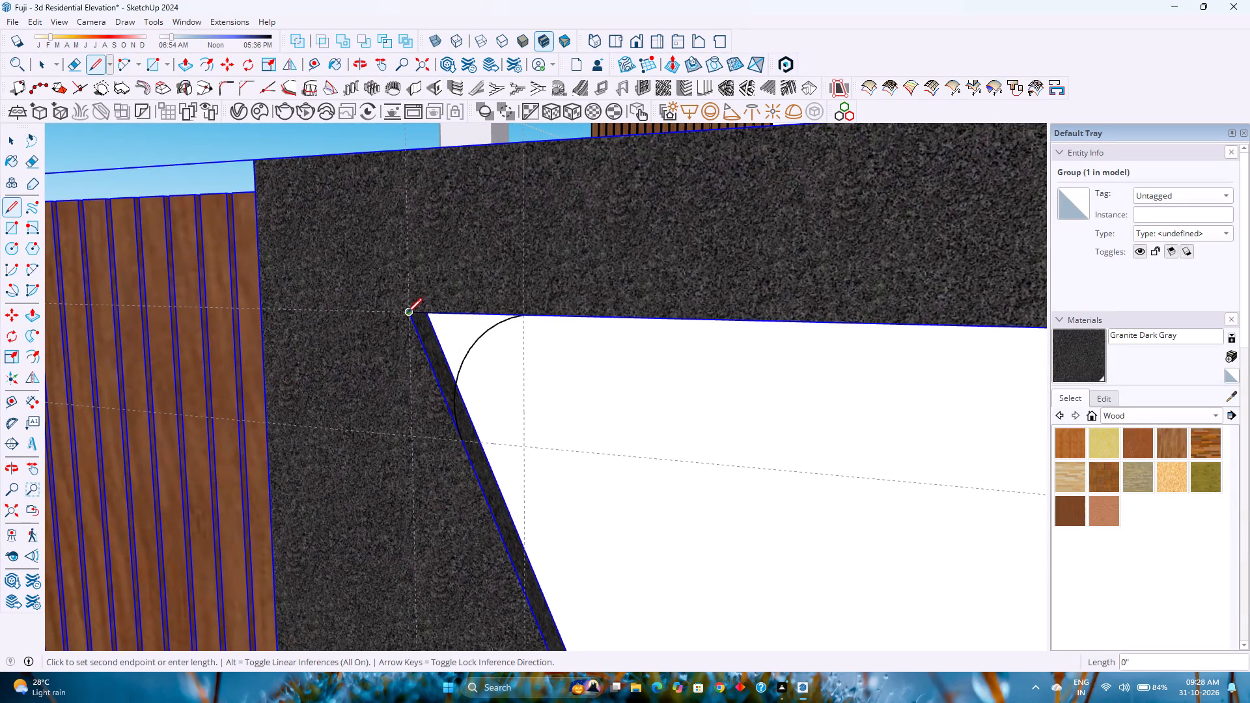
left_click(462, 439)
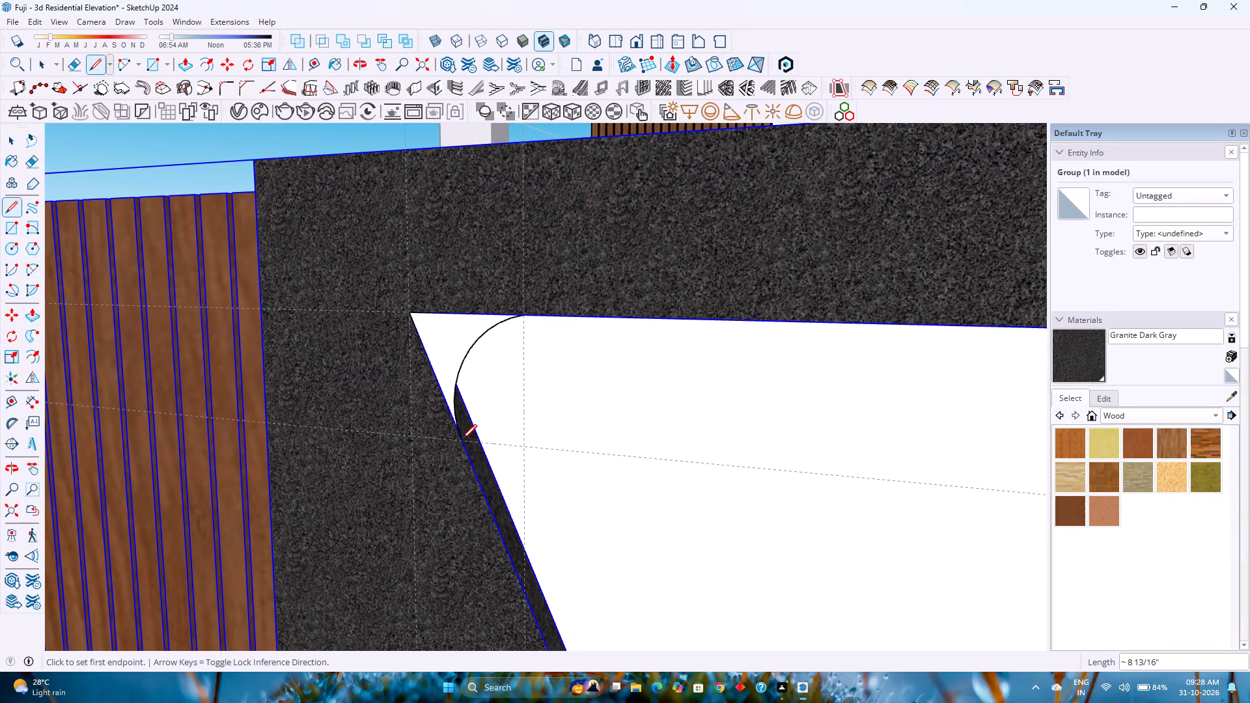
Set the corner arc's segments to 80.
key("space")
left_click(460, 366)
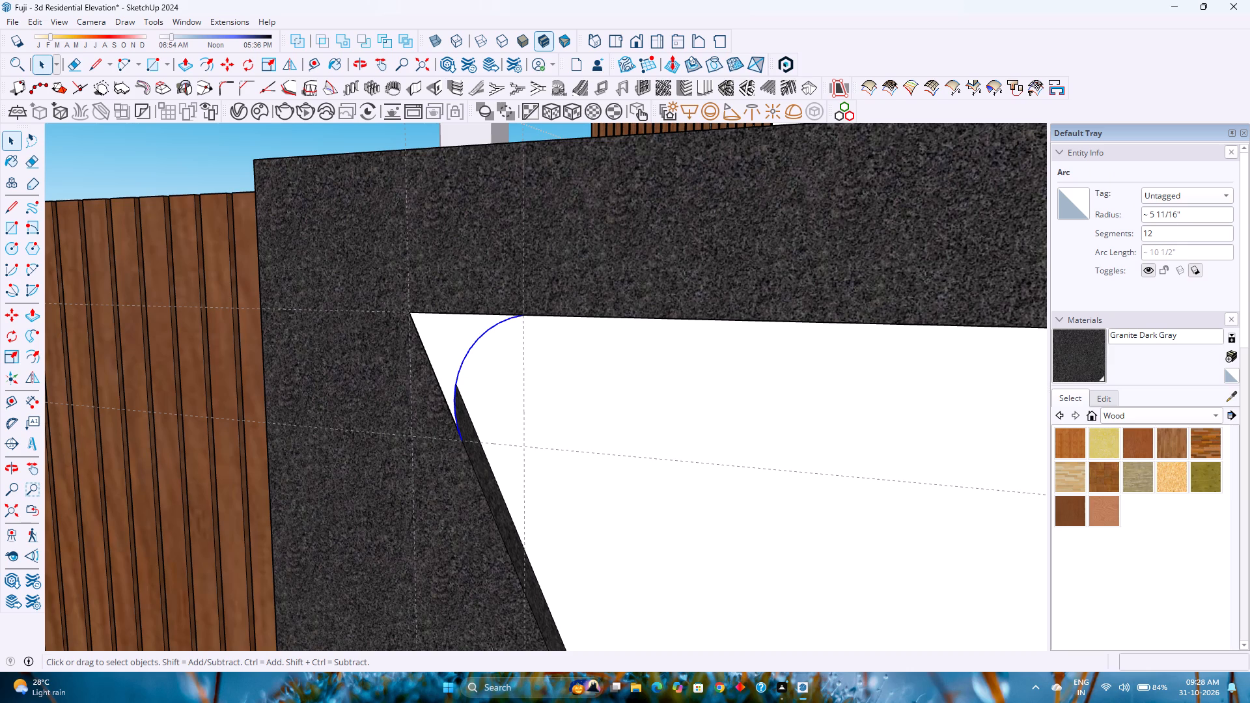
left_click(1176, 230)
key("0")
key("Return")
left_click(753, 351)
double_click(1158, 230)
key("8")
key("0")
key("Return")
Paint the face between the arc and the sharp corner with Granite Dark Gray.
left_click(1087, 345)
left_click(446, 334)
Push/Pull the corner face between the arc and the sharp corner by 2" through the frame's thickness.
scroll(464, 369, "up", 3)
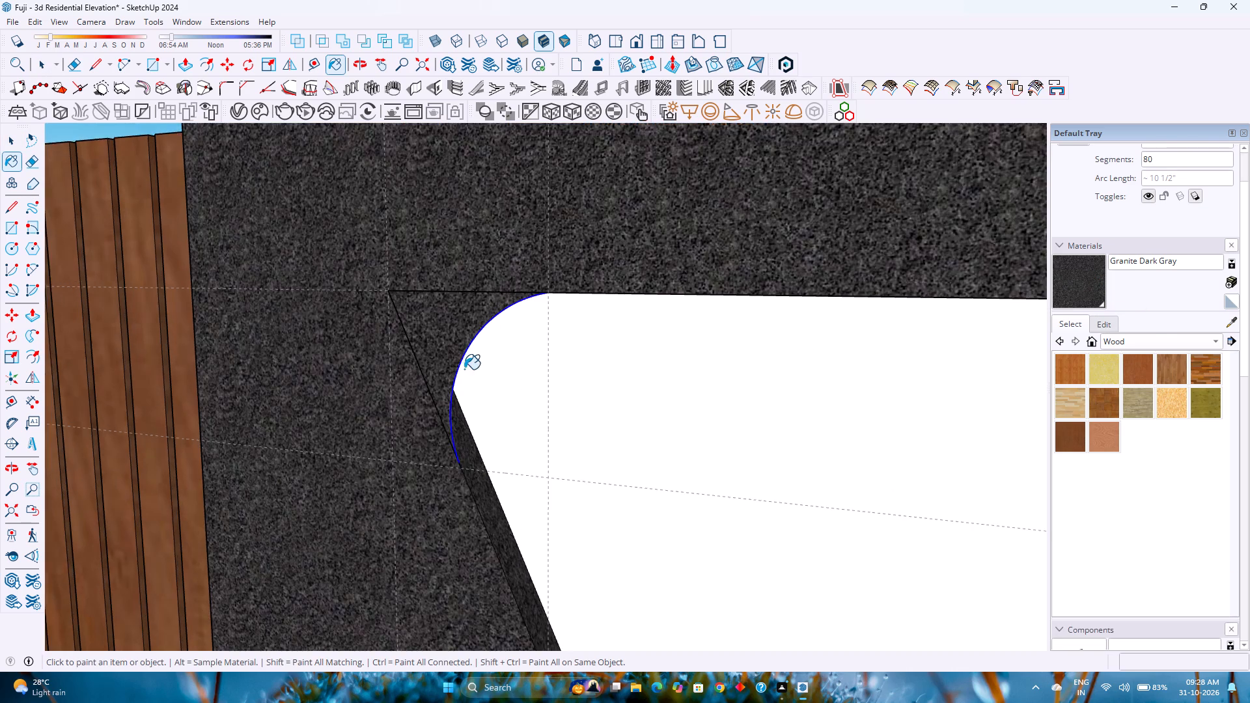
middle_click_drag(464, 369, 375, 366)
middle_click(375, 366)
key("p")
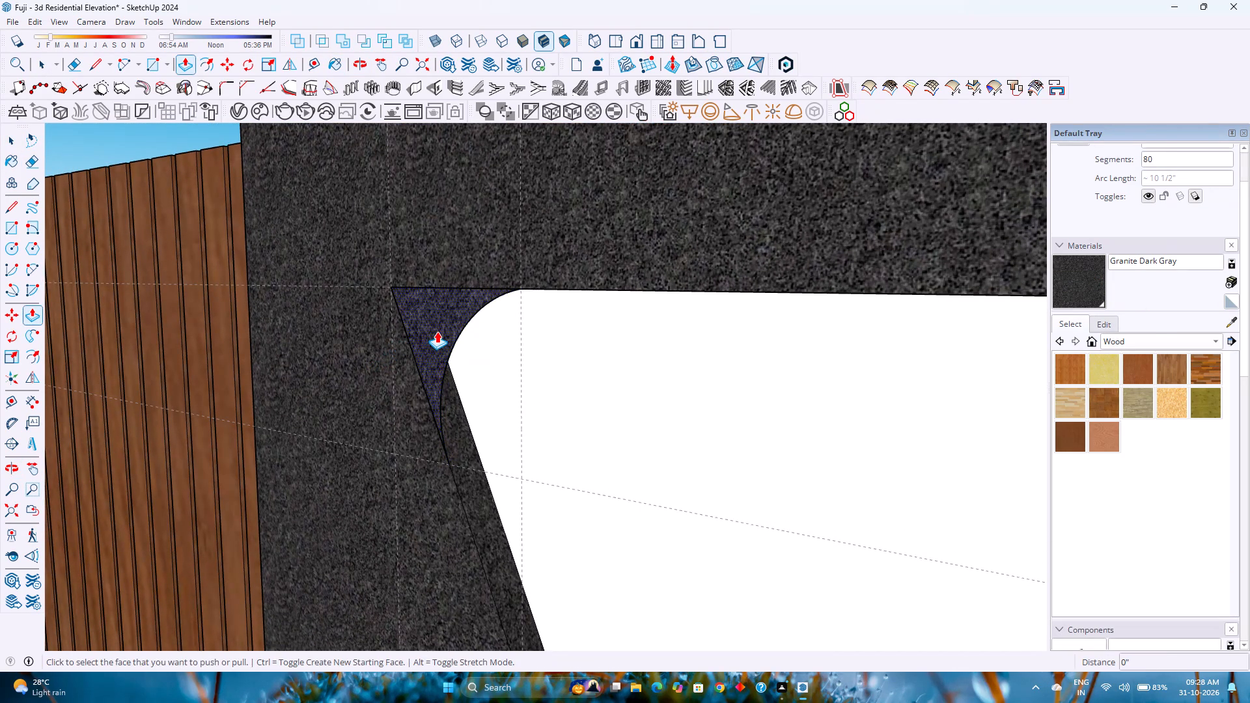
left_click(437, 331)
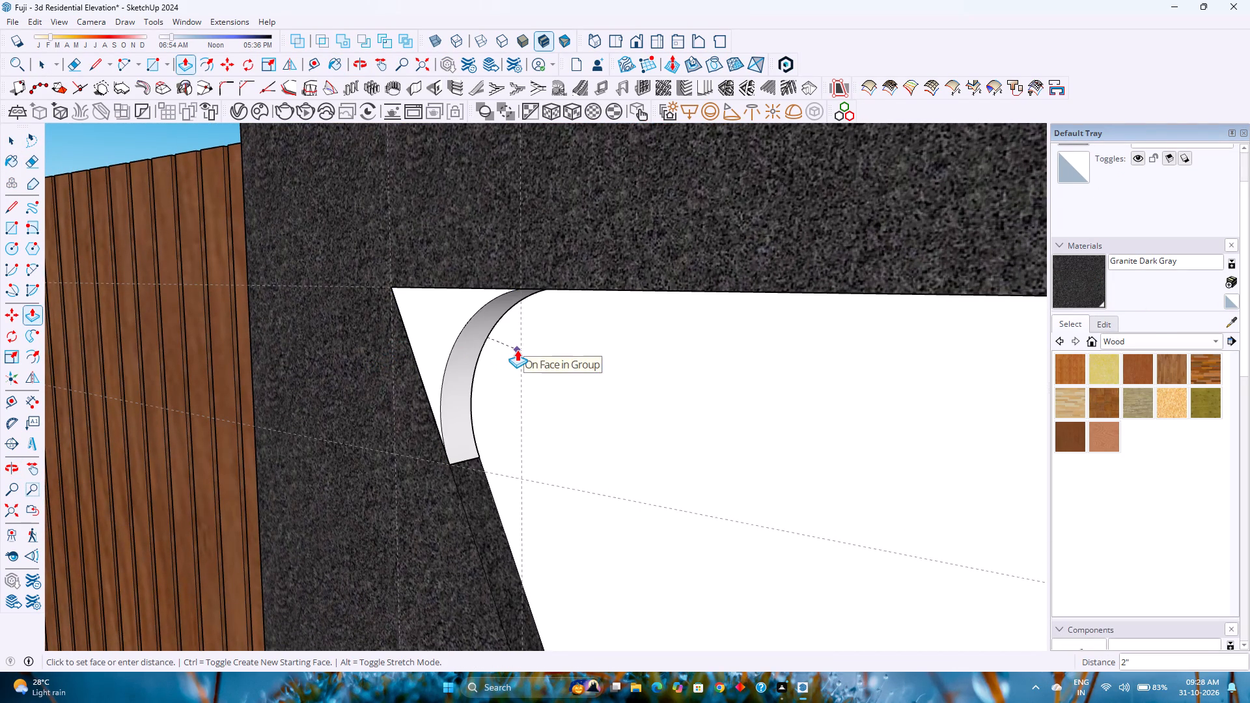
left_click(517, 350)
Paint the corner fill's front face and its curved inner surface with Granite Dark Gray.
left_click(1087, 283)
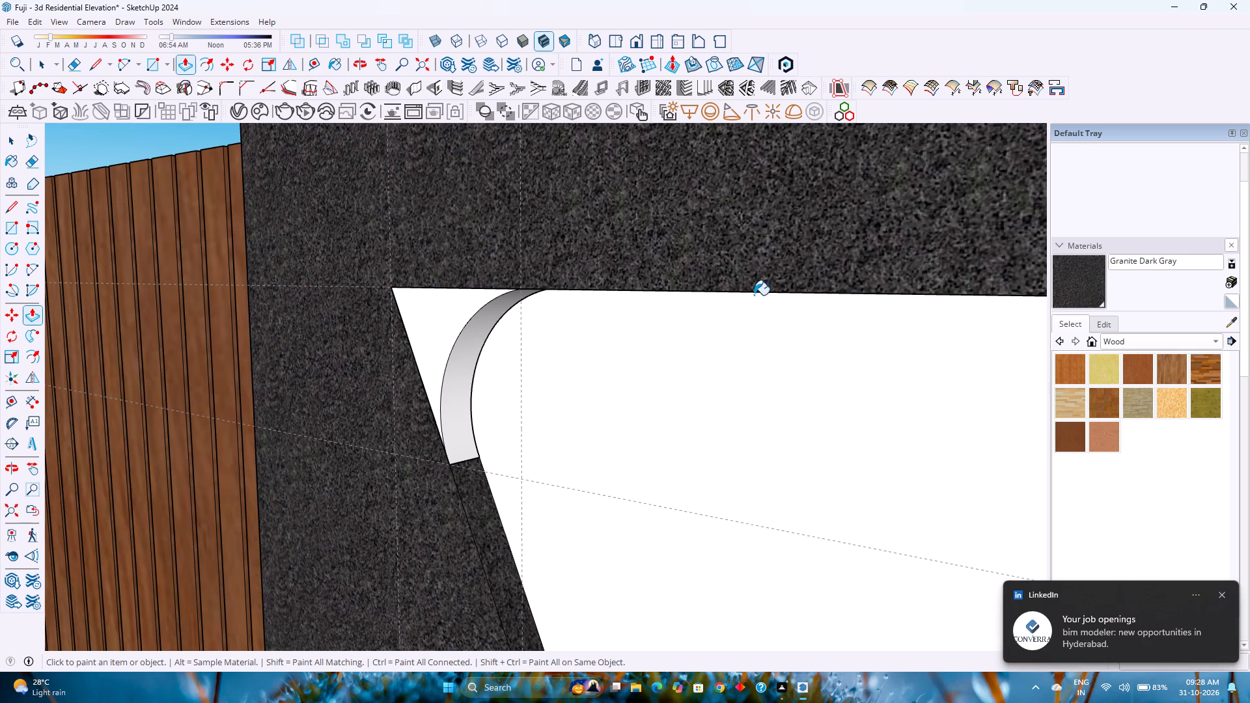
left_click(433, 329)
left_click(467, 355)
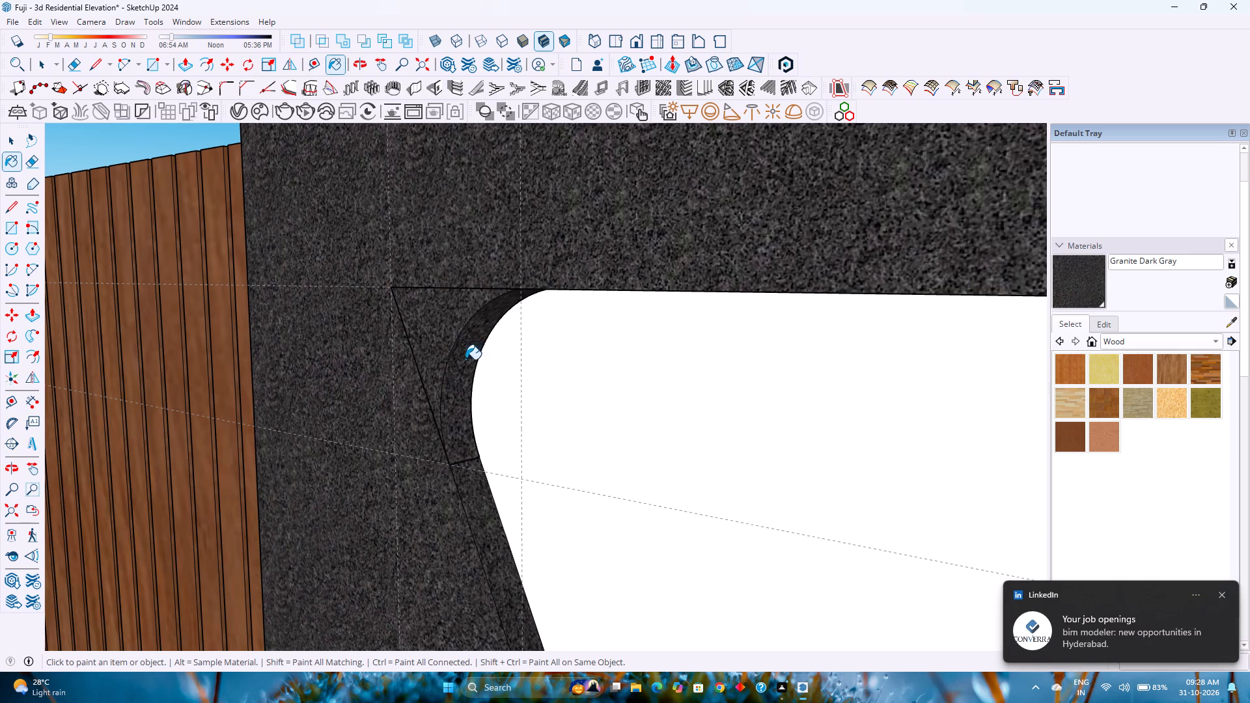
Delete the slanted front edge between the corner fill and the granite frame.
key("space")
left_click(419, 366)
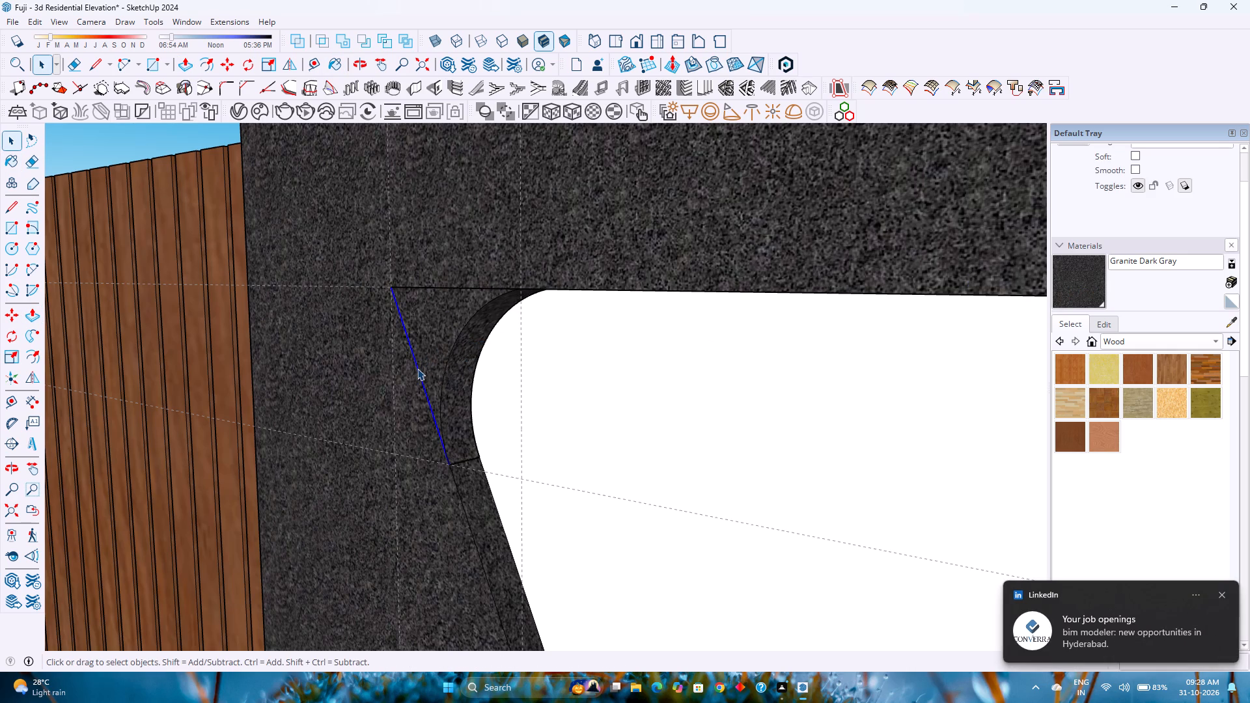
key("Delete")
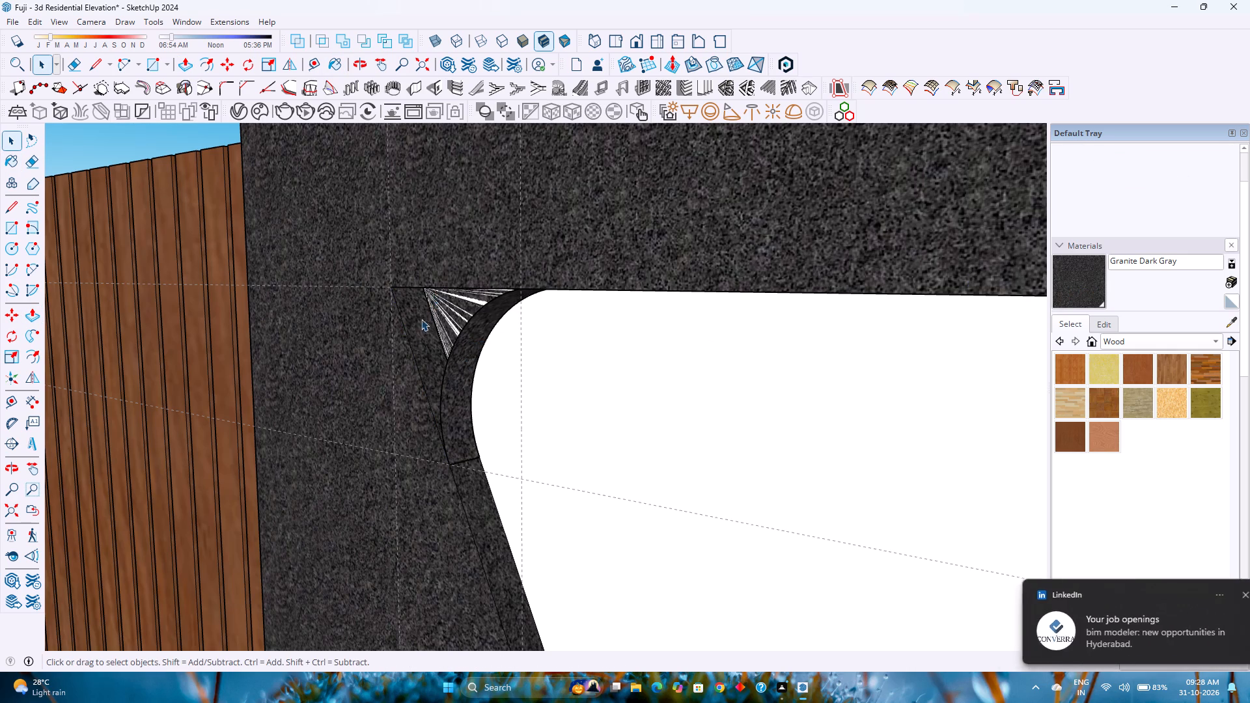
Copy the corner fill's back face and its edges 2" forward, placing it flush with the granite frame's front.
middle_click_drag(417, 327, 589, 331)
middle_click(589, 331)
double_click(440, 327)
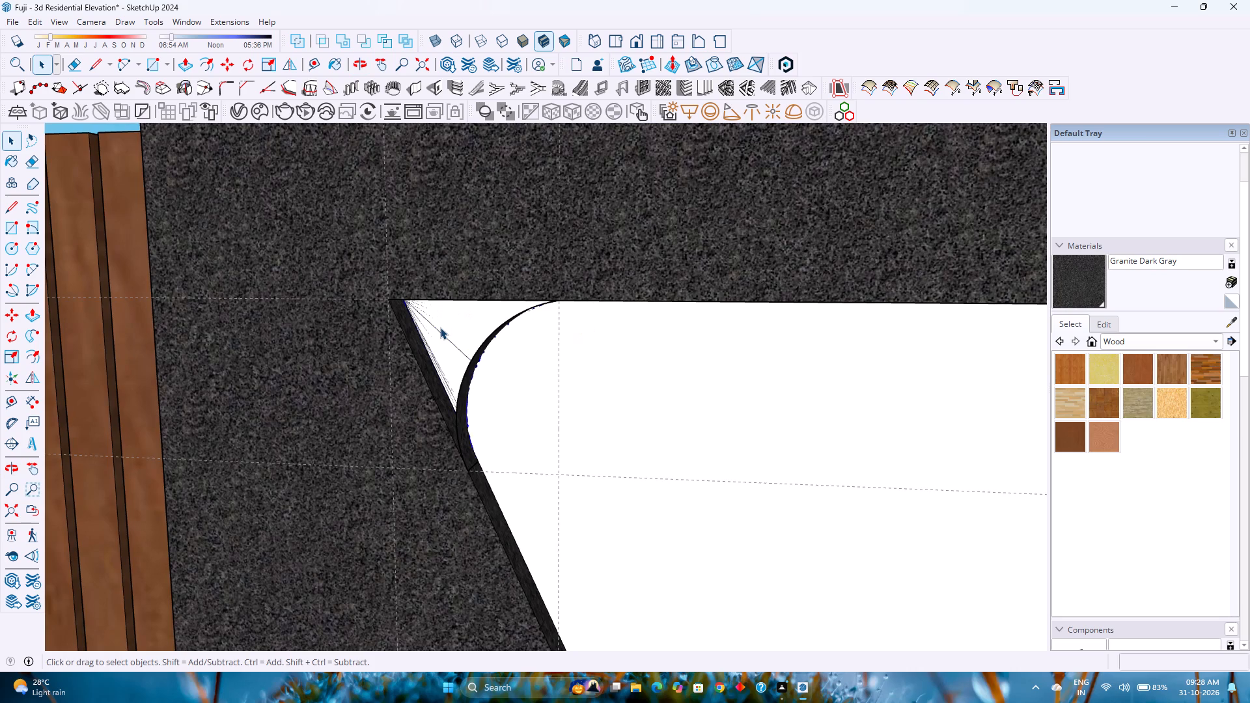
scroll(440, 327, "down", 5)
middle_click_drag(445, 334, 296, 350)
scroll(429, 344, "up", 4)
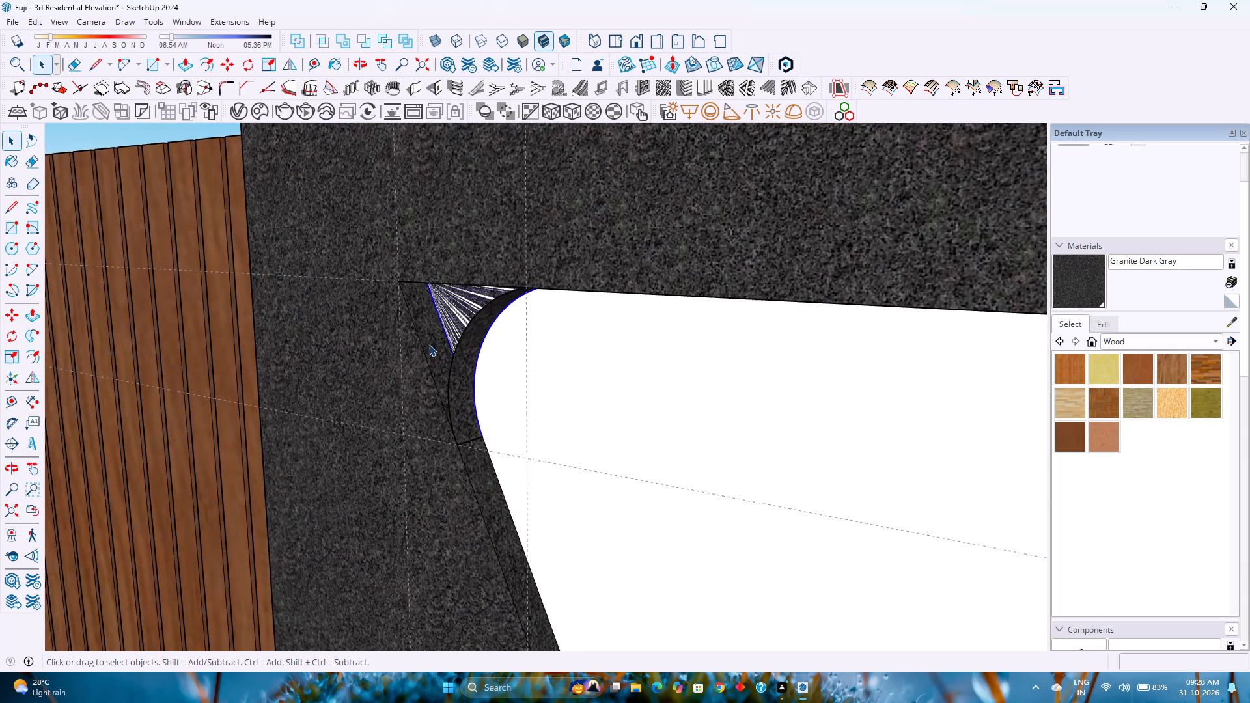
key("m")
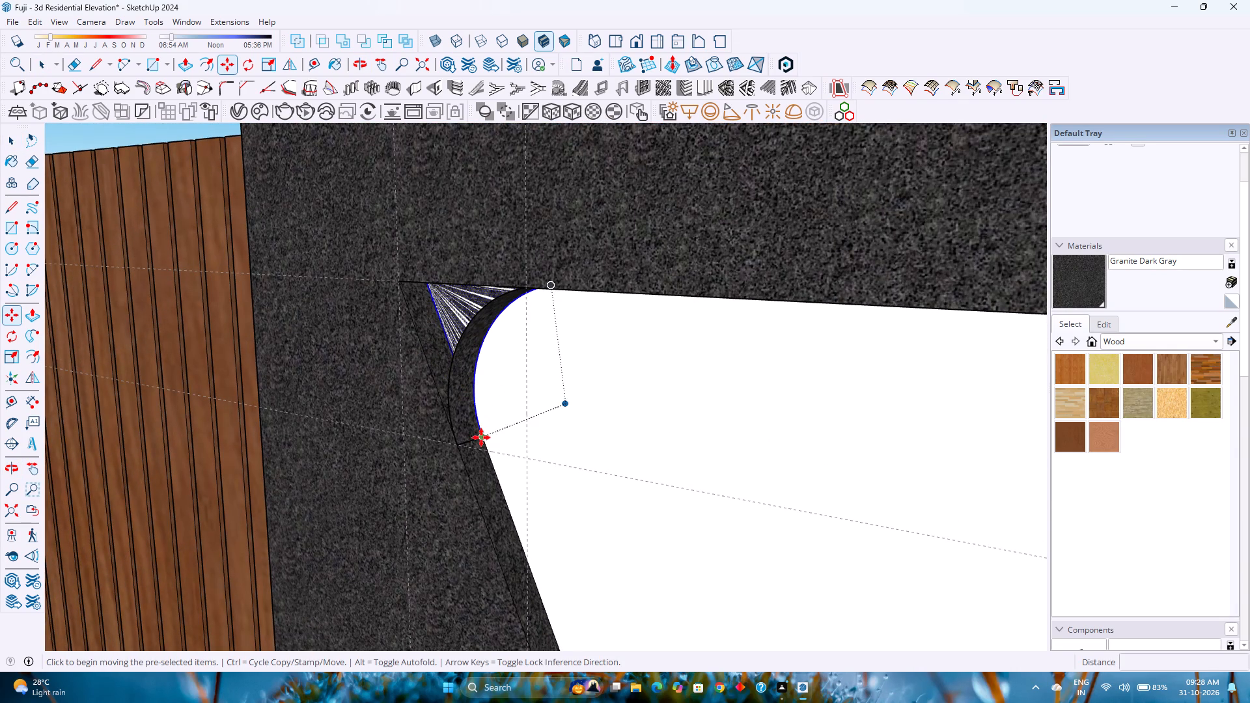
left_click(481, 437)
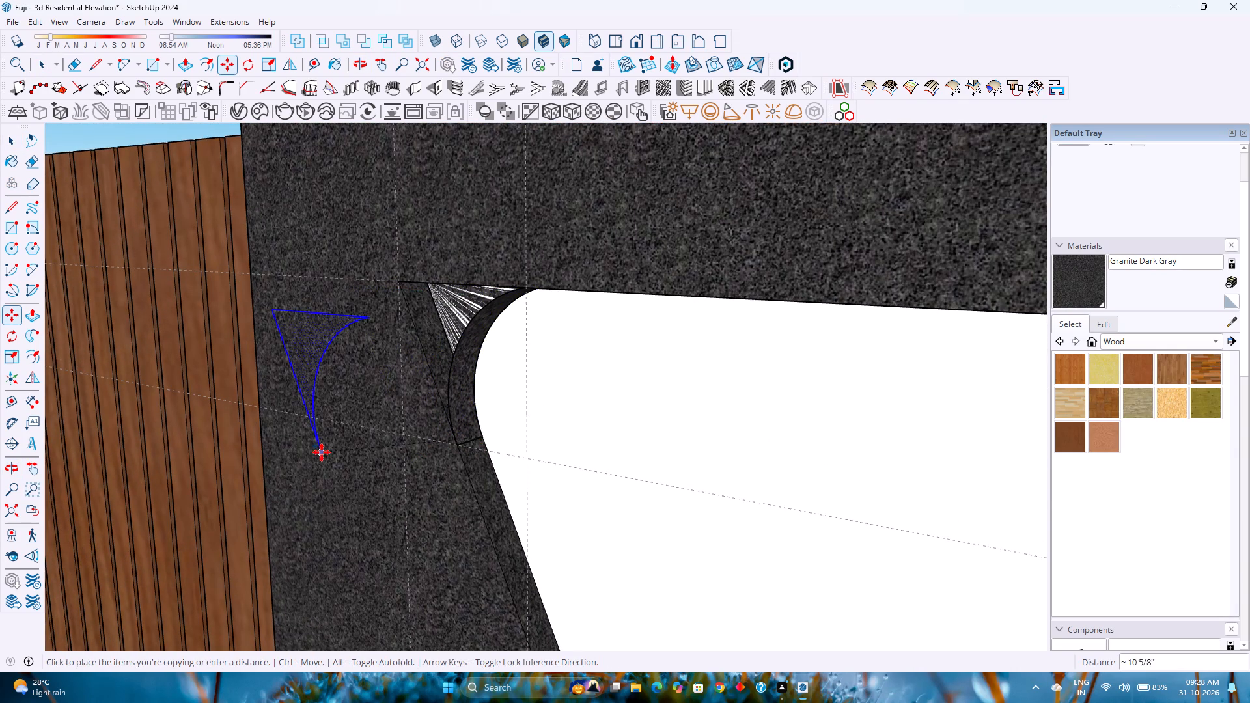
left_click(456, 448)
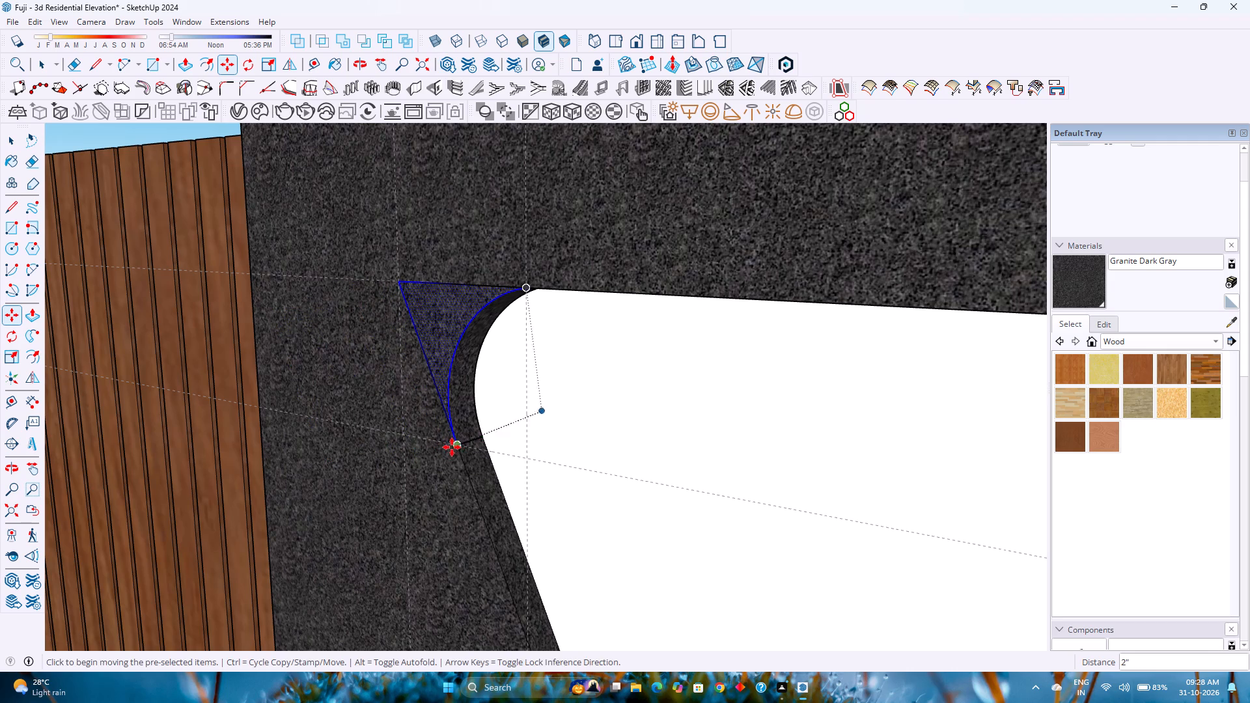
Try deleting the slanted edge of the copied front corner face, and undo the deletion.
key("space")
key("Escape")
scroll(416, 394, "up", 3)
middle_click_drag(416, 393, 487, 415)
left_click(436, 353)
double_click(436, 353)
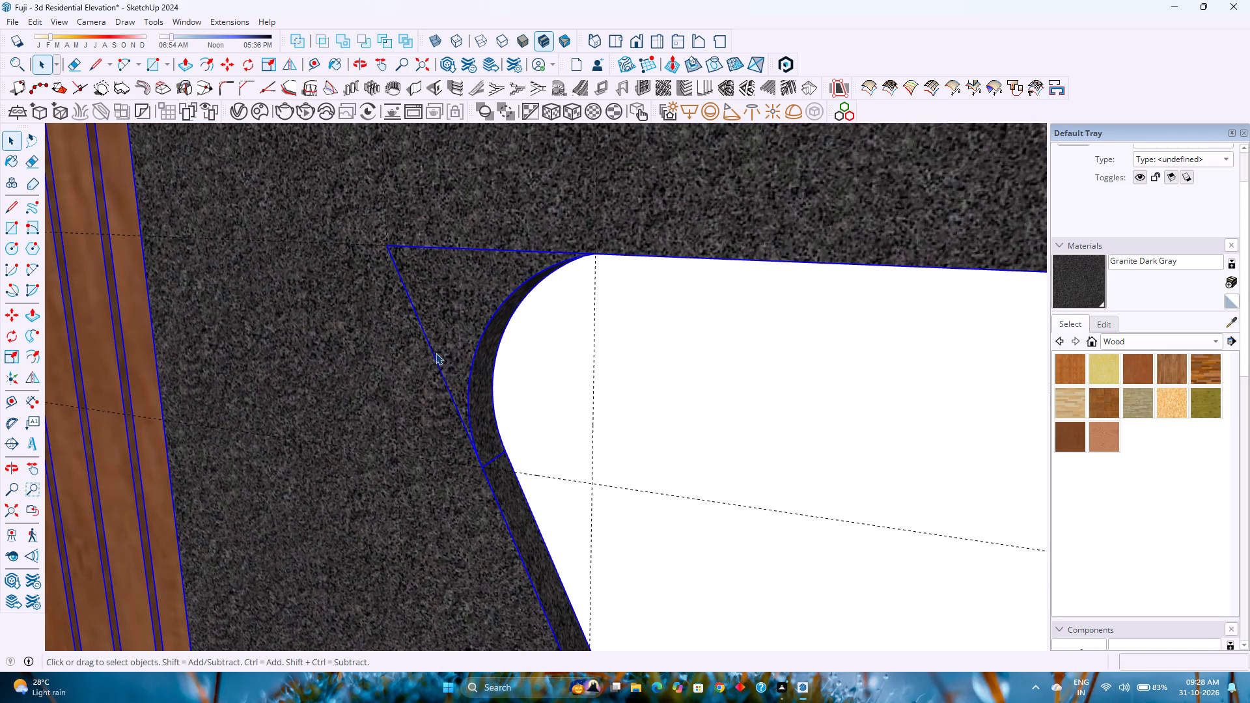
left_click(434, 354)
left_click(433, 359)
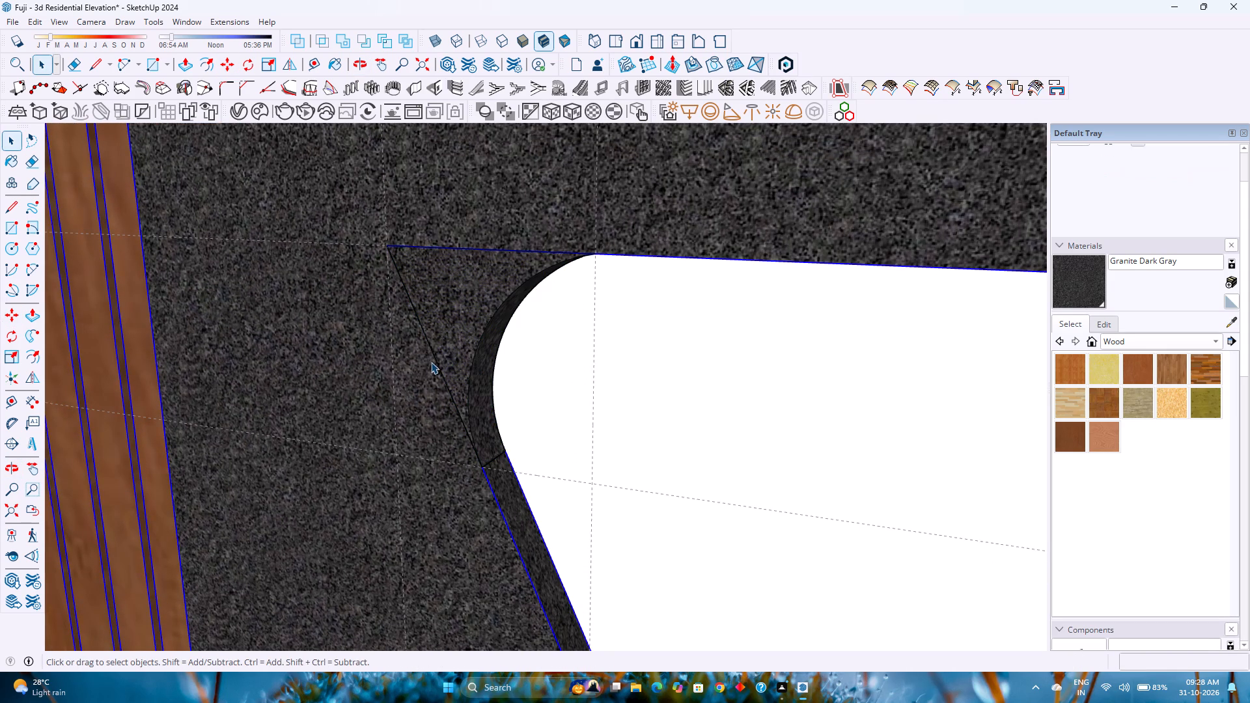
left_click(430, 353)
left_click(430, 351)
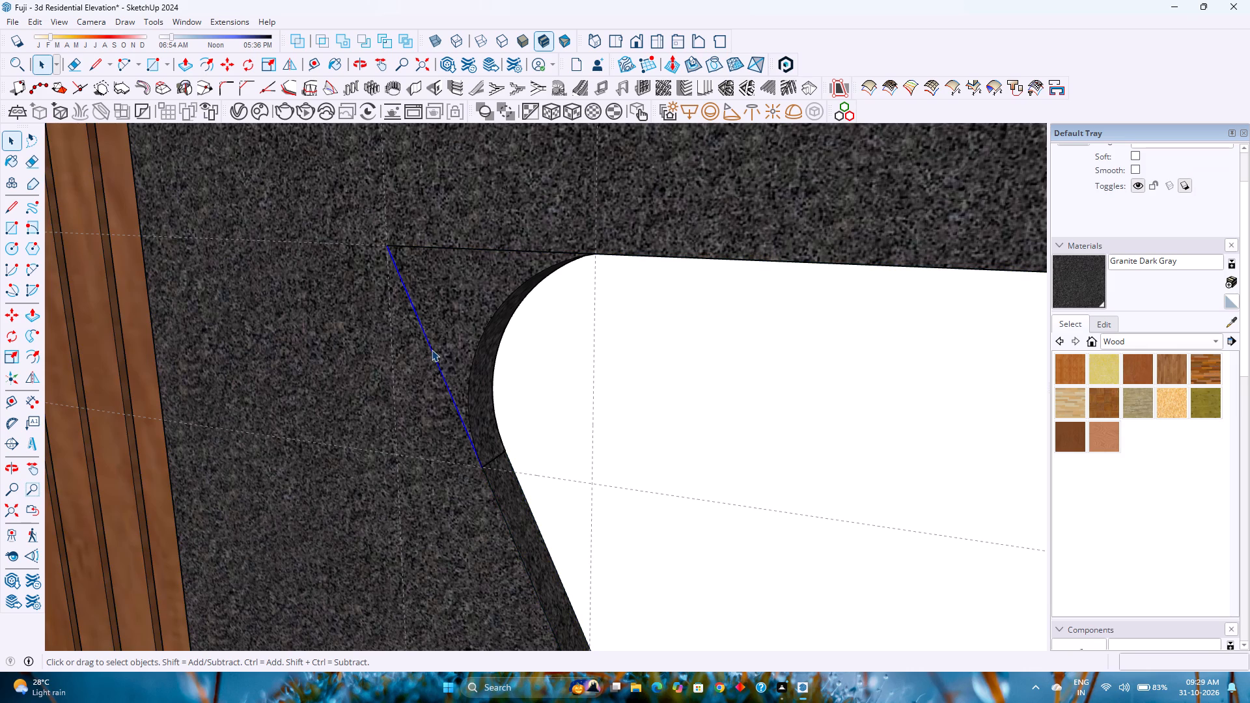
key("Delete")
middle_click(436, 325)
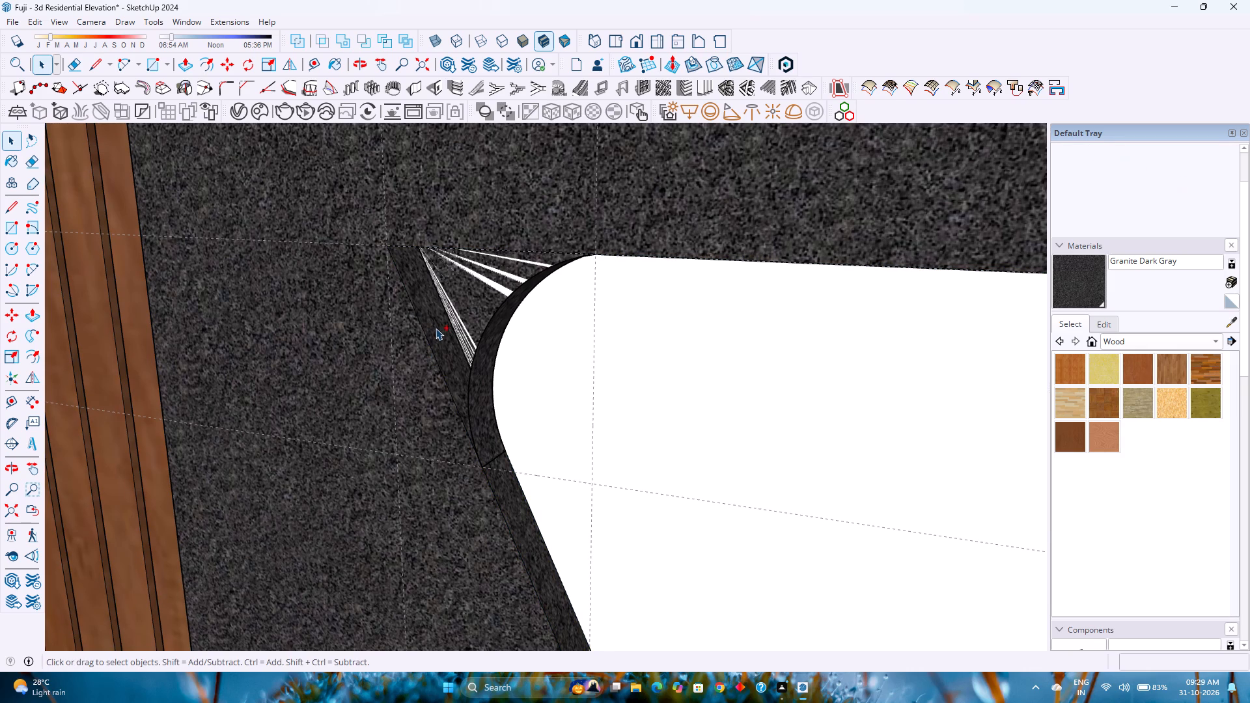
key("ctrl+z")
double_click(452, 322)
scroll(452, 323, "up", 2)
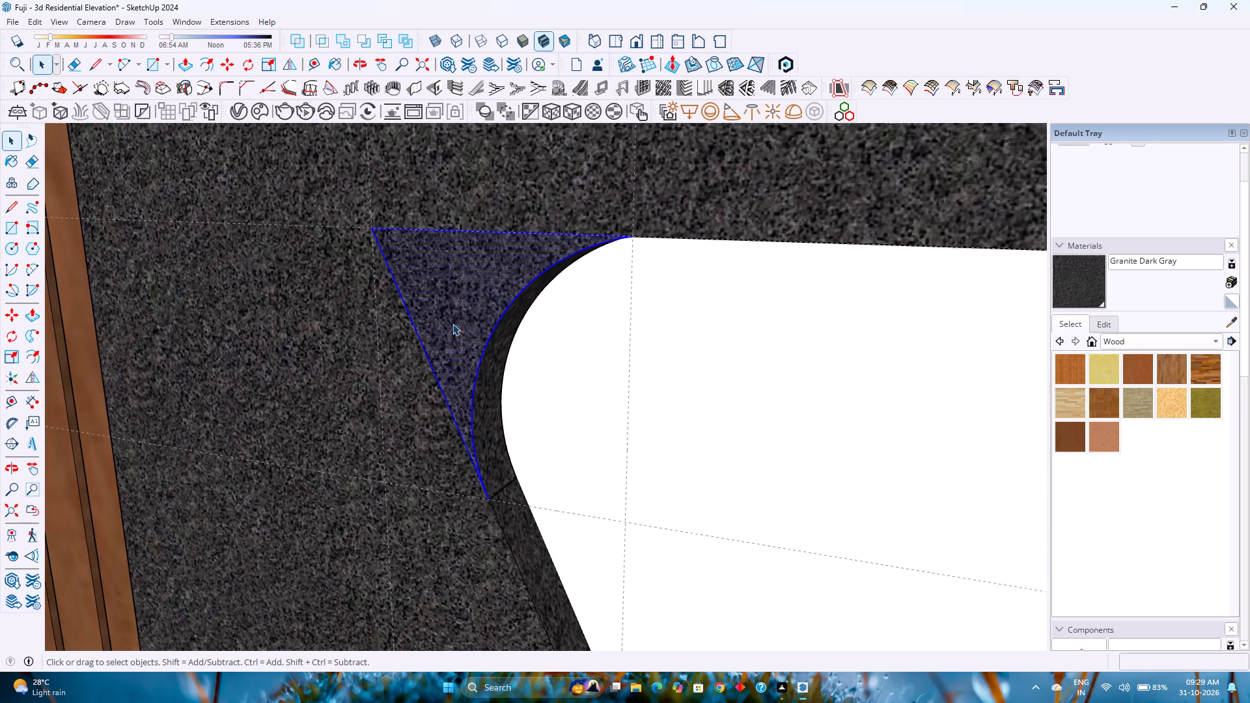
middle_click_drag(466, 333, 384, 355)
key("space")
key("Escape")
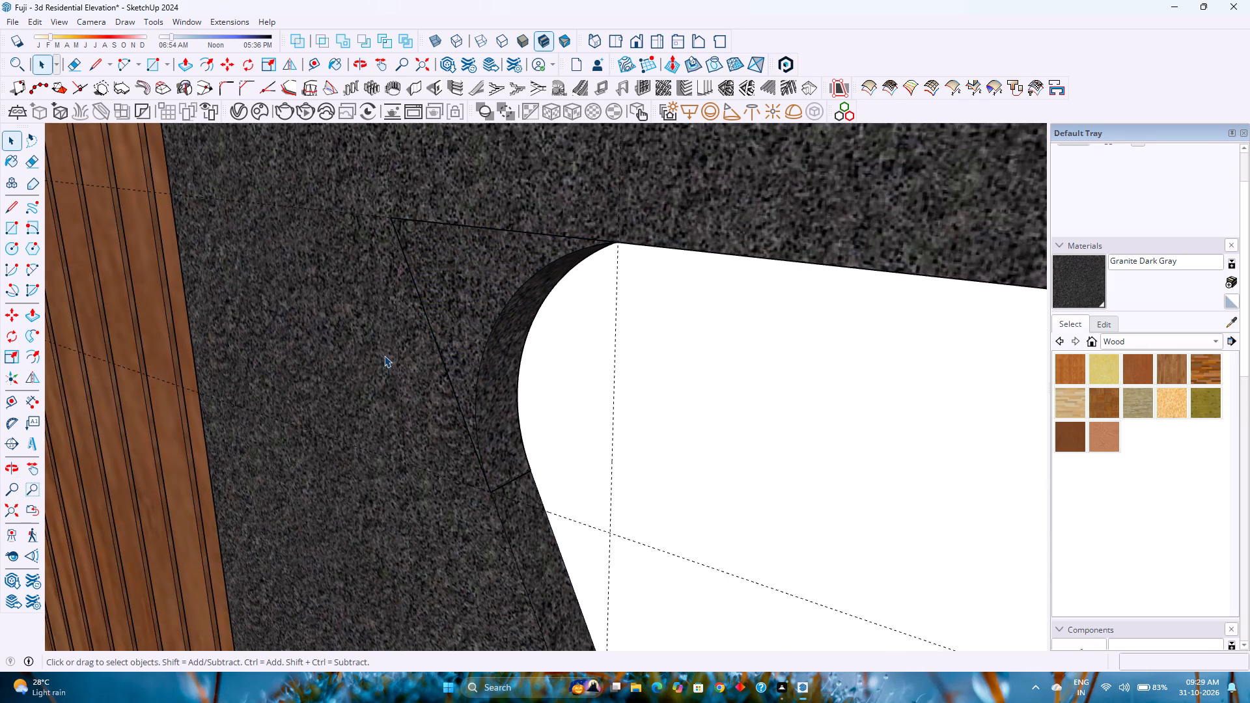
Delete the guide line running along the opening's upper edge at the rounded corner.
scroll(384, 355, "down", 2)
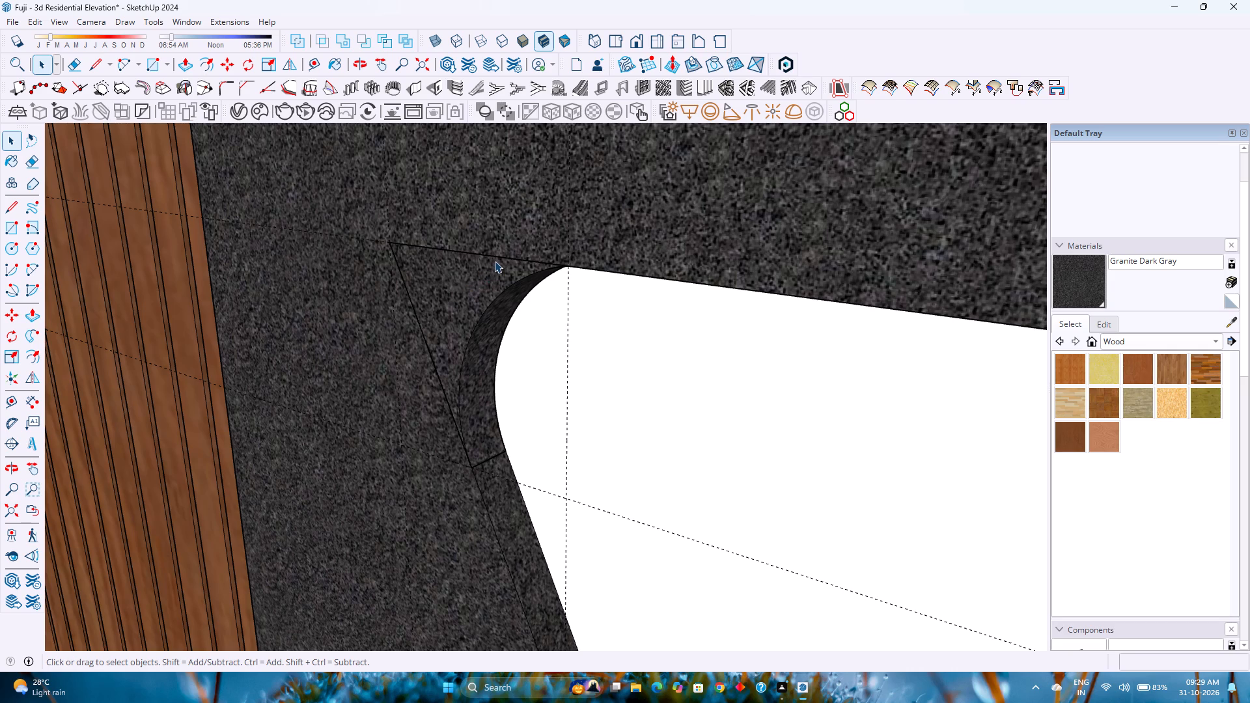
left_click(496, 260)
double_click(496, 258)
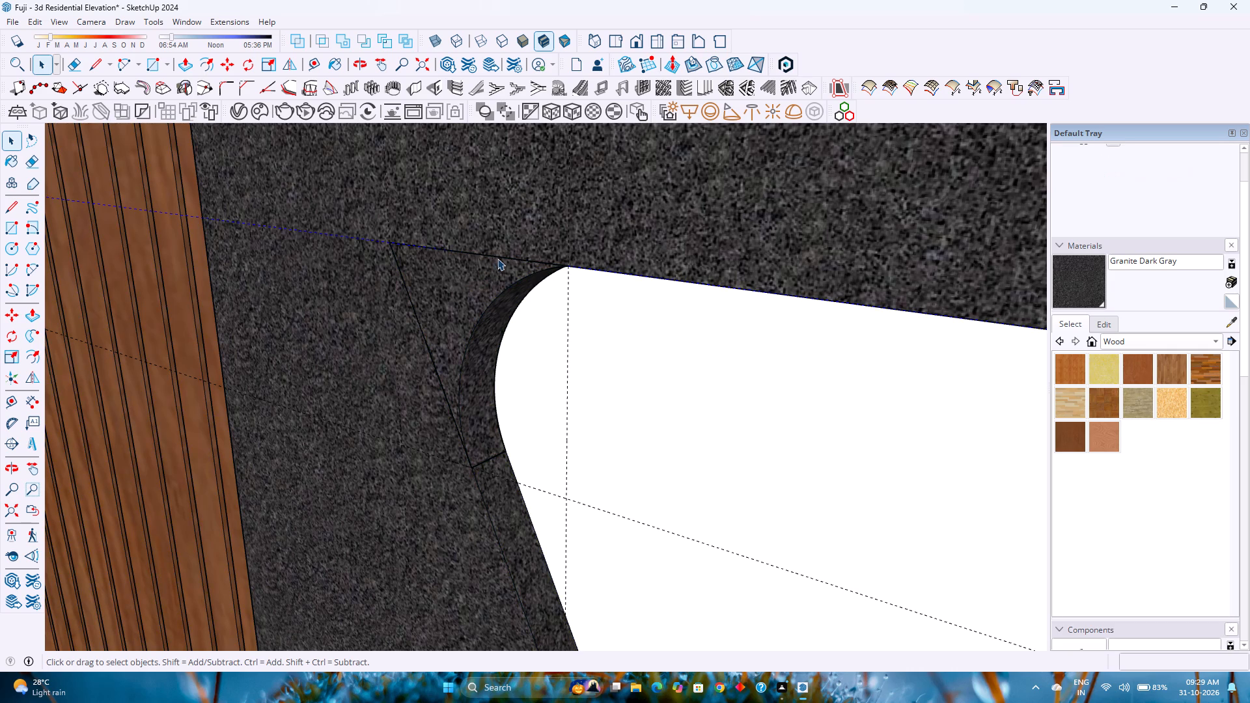
key("Delete")
Reopen the frame's group and delete the corner fill's front boundary along the upper edge and the slanted edge.
left_click(499, 256)
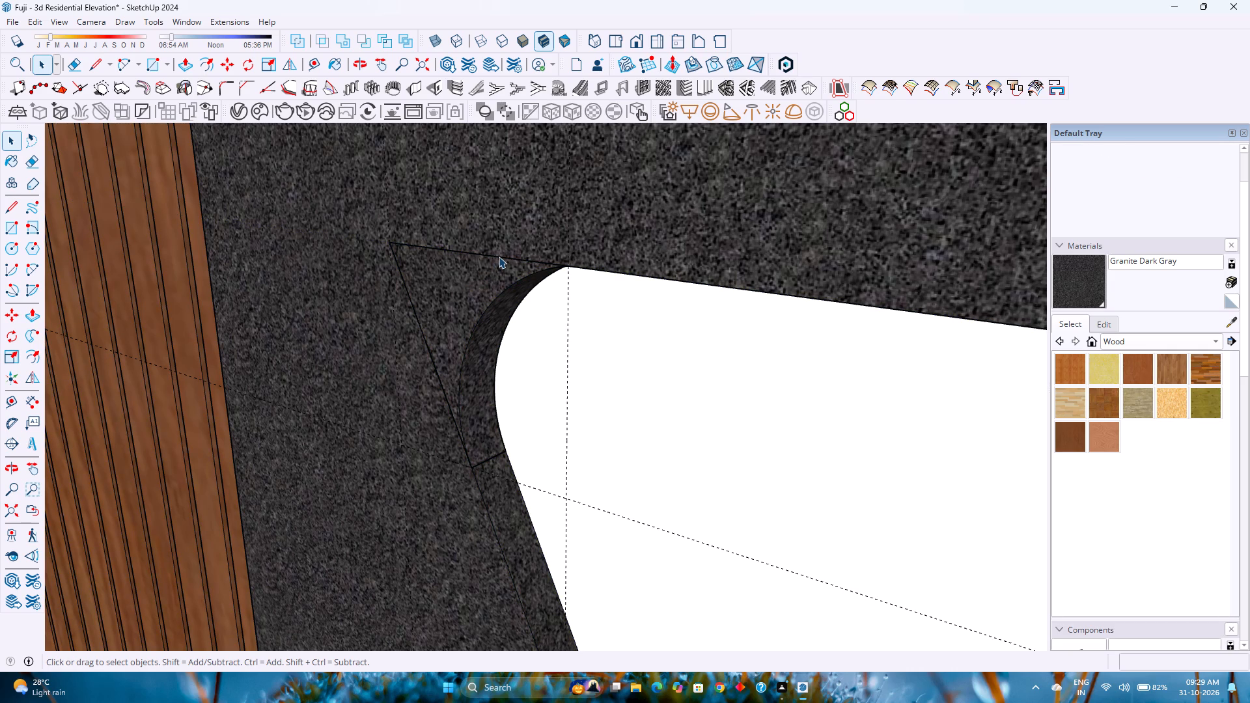
double_click(501, 260)
left_click(501, 260)
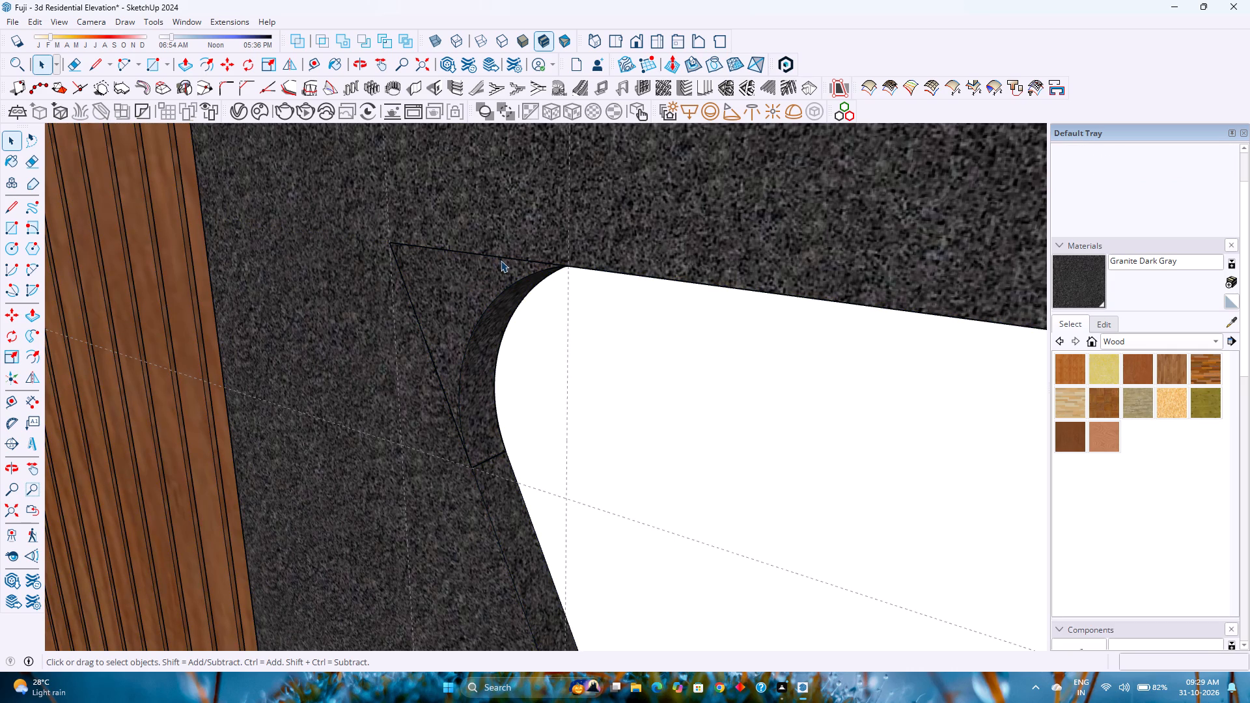
left_click(511, 256)
key("Delete")
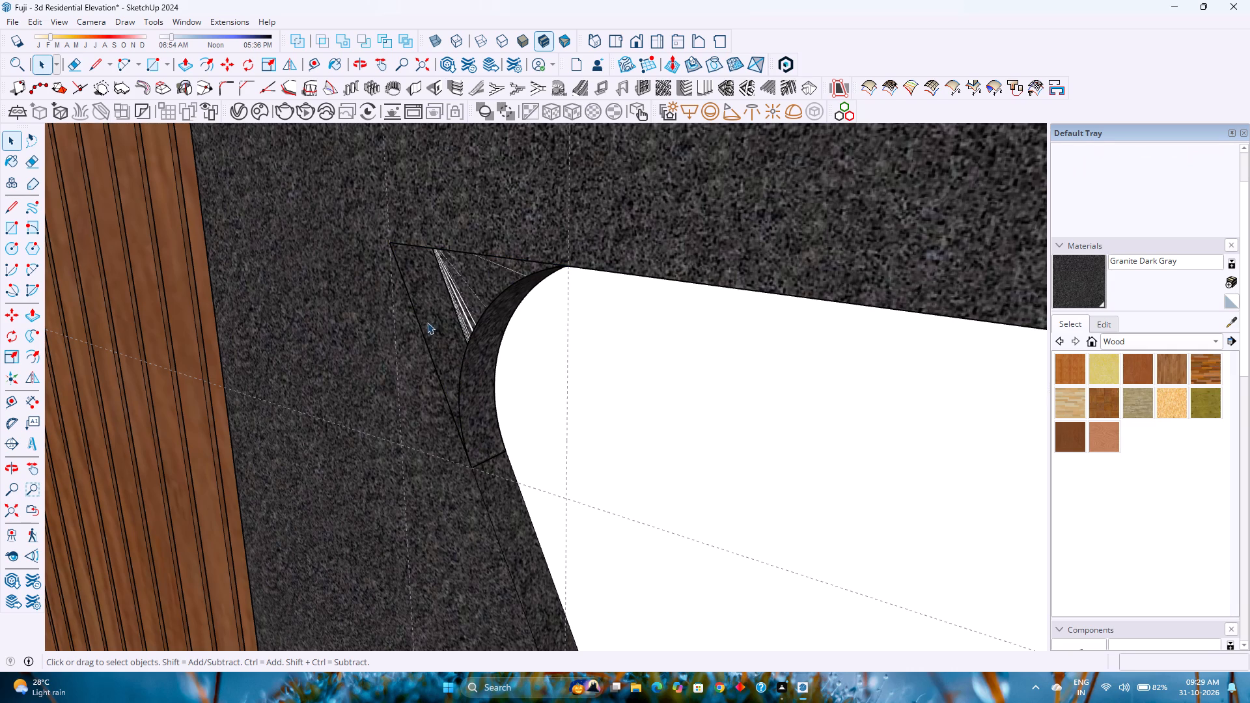
left_click(424, 338)
key("Delete")
Redraw the 8 13/16" slanted line from the sharp corner to the arc's lower end.
middle_click_drag(395, 360, 416, 346)
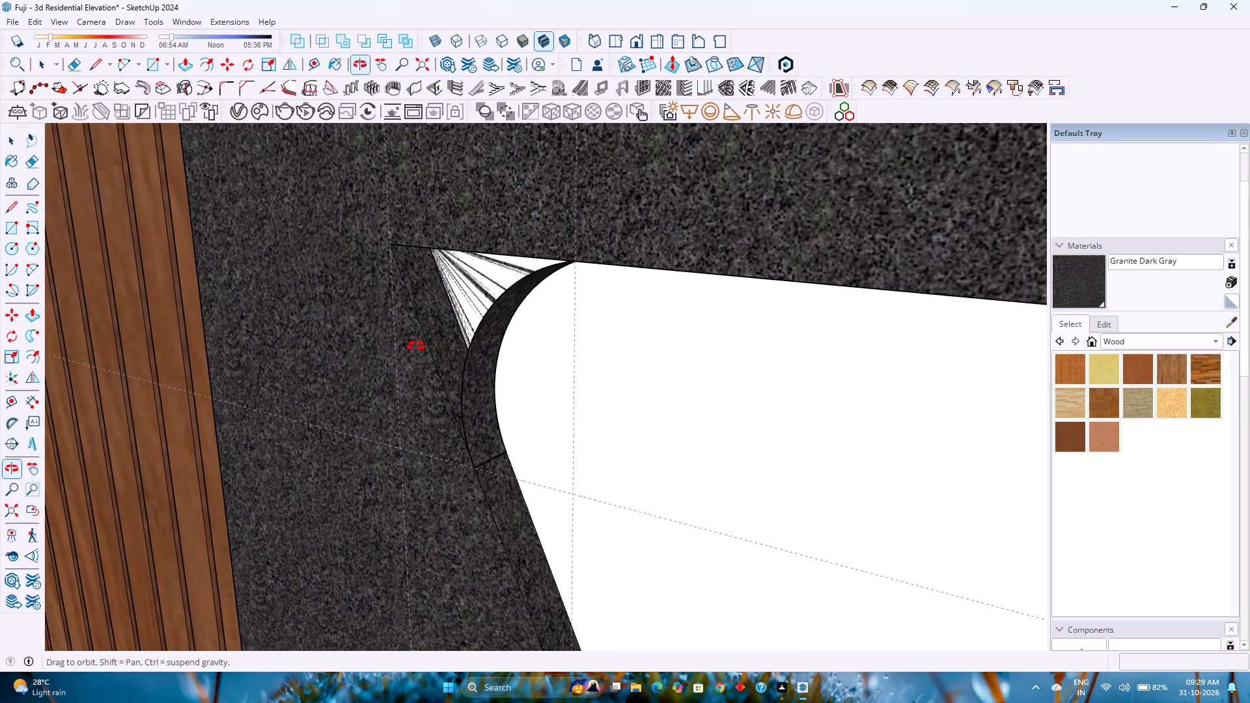
middle_click_drag(416, 346, 421, 344)
scroll(432, 340, "down", 4)
middle_click_drag(432, 340, 440, 331)
middle_click(440, 331)
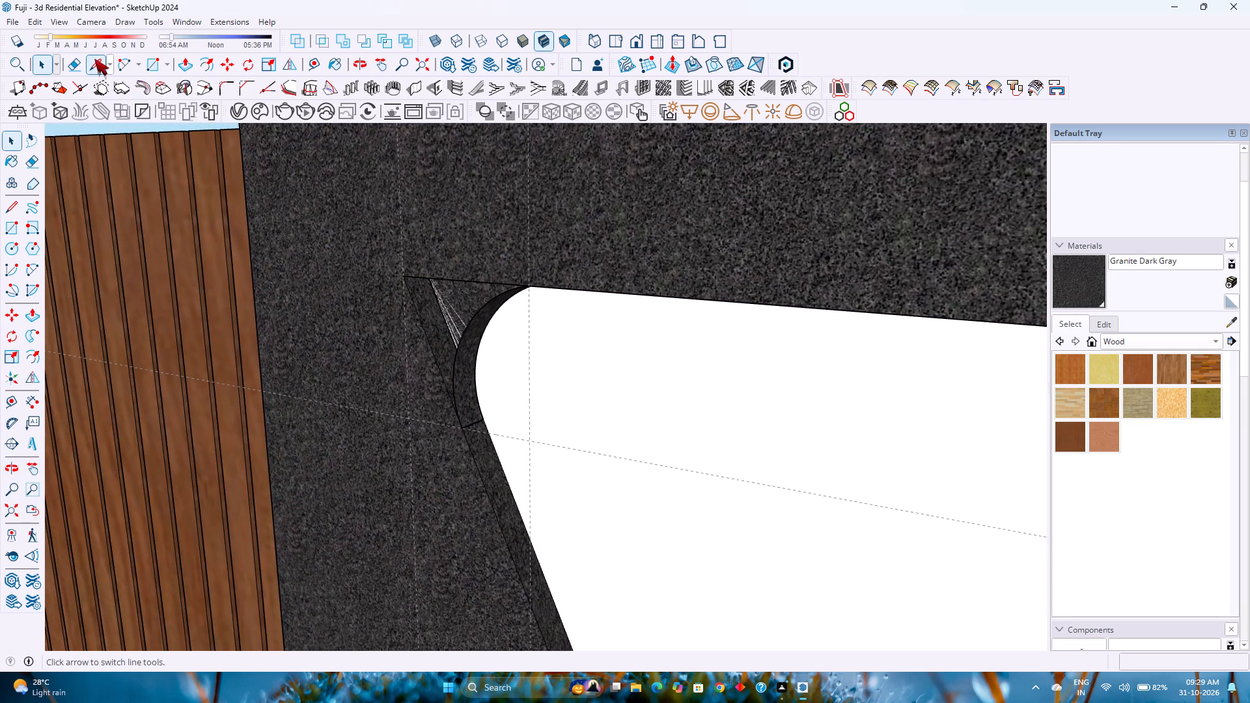
left_click(94, 59)
left_click(408, 277)
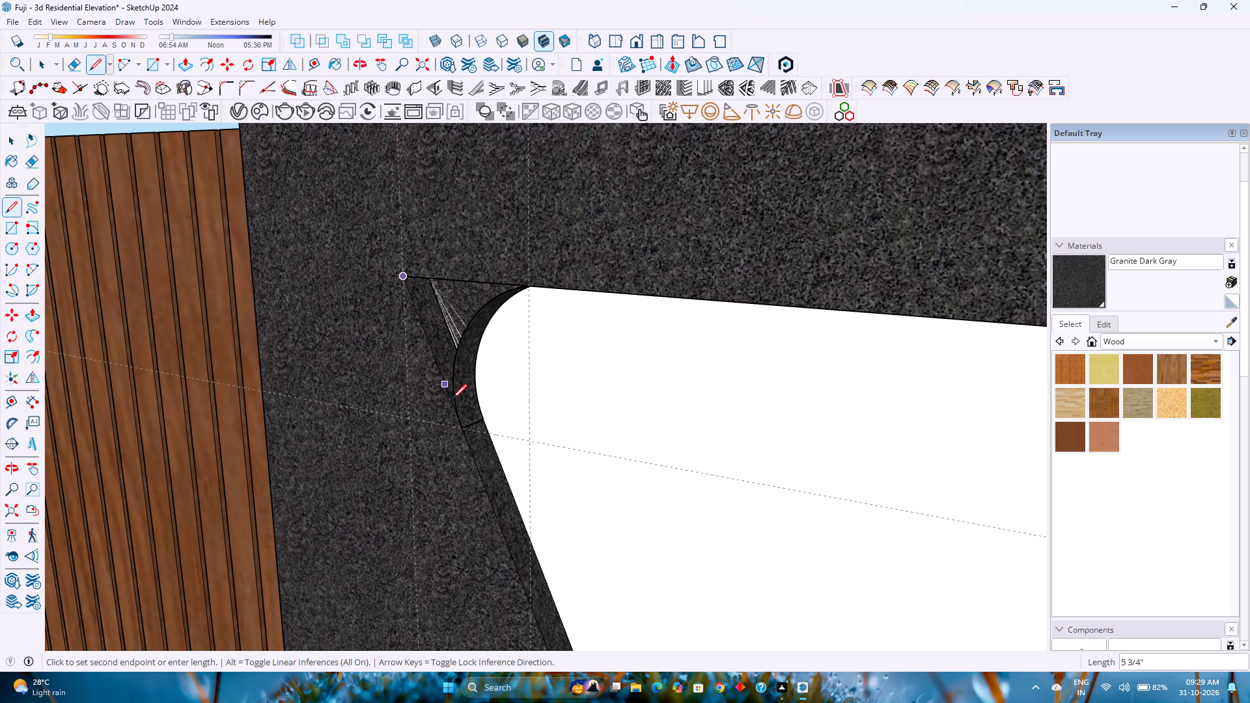
left_click(461, 429)
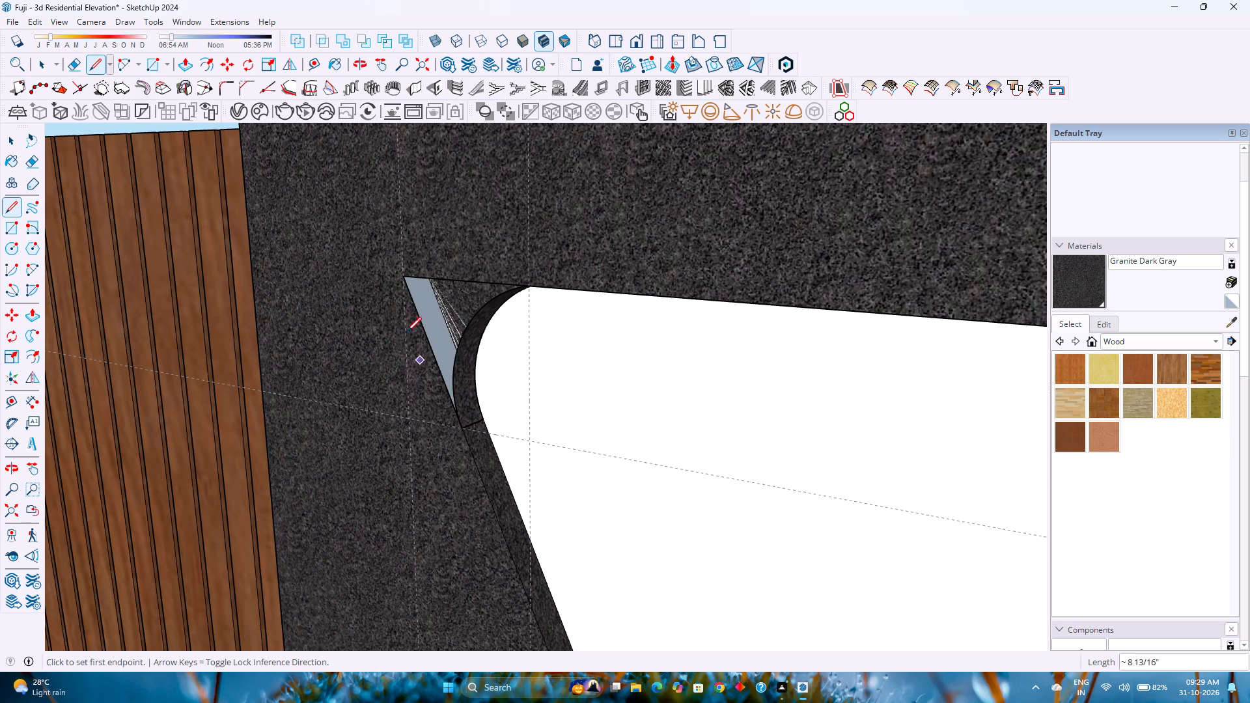
Draw an 8" line from the sharp corner to the arc's upper end and paint the closed face Granite Dark Gray.
left_click(402, 280)
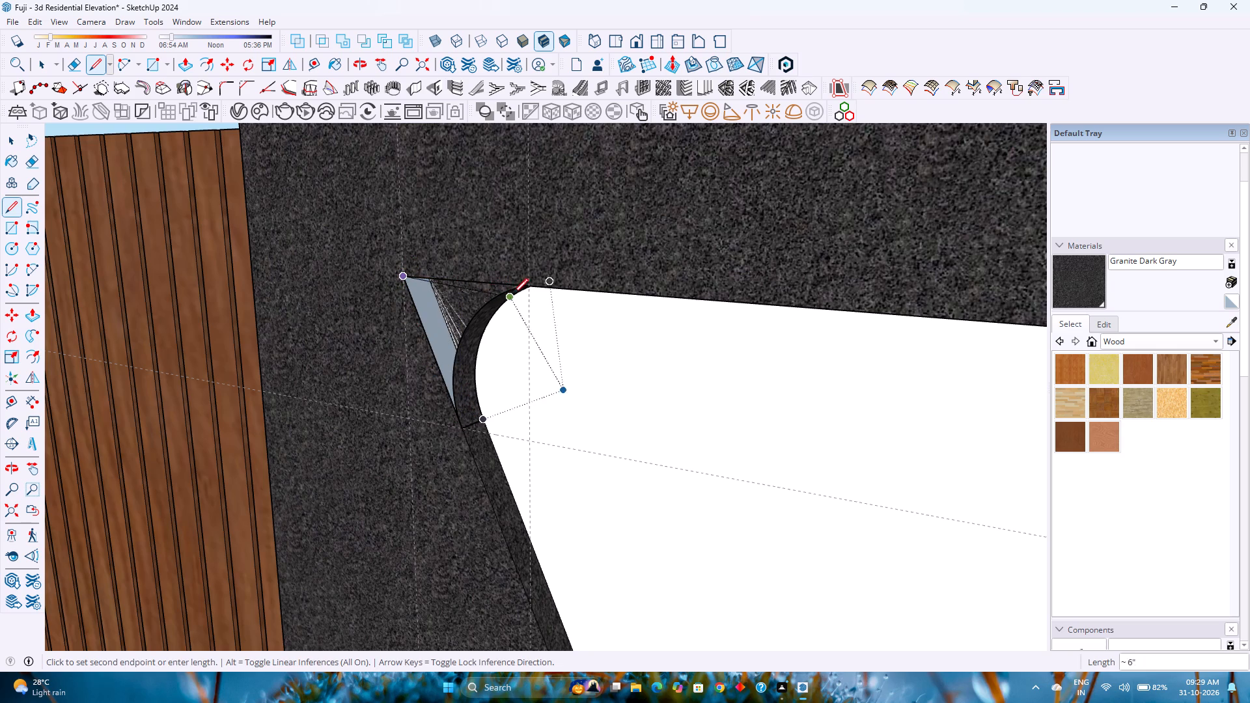
left_click(535, 283)
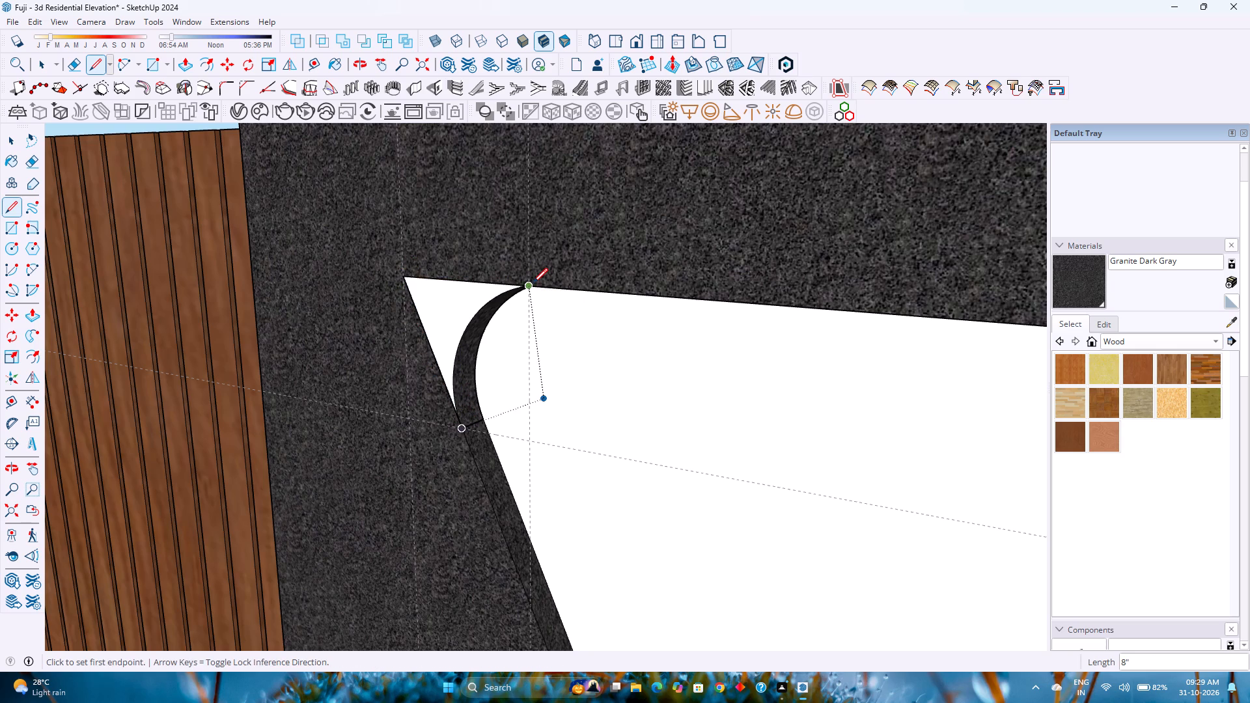
key("space")
left_click(1085, 290)
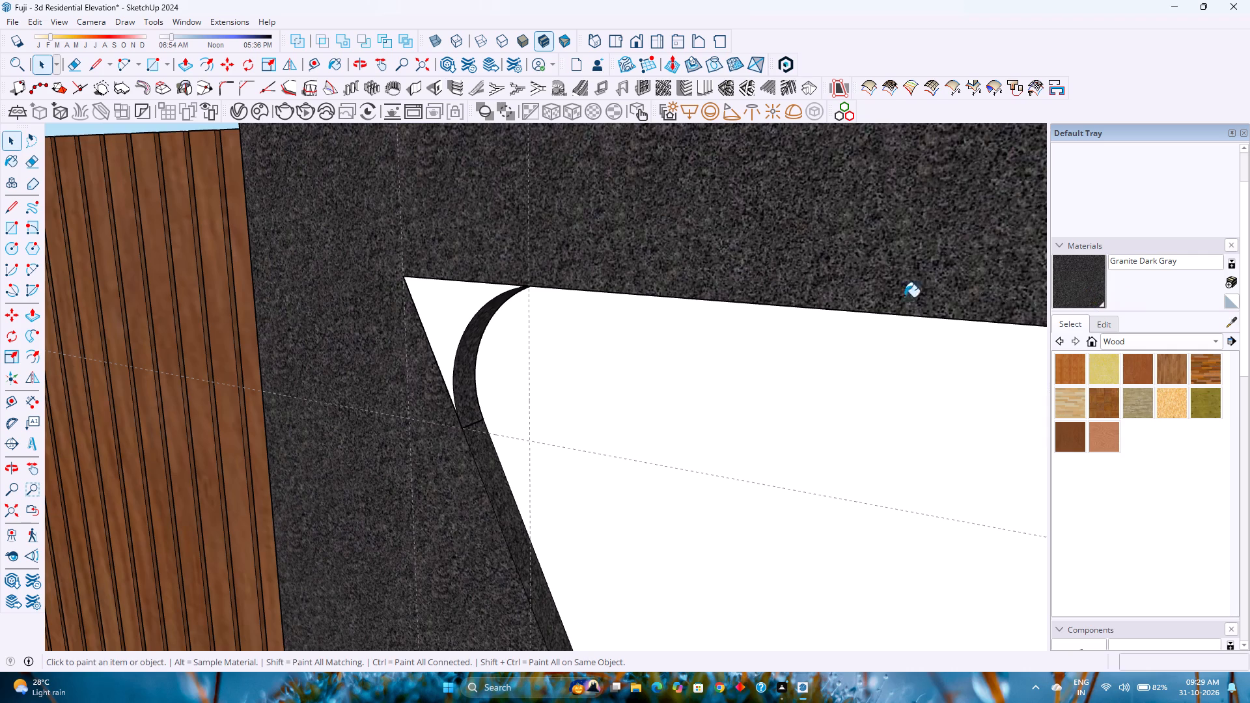
left_click(458, 312)
key("space")
Delete the slanted edge of the front corner face.
left_click(426, 338)
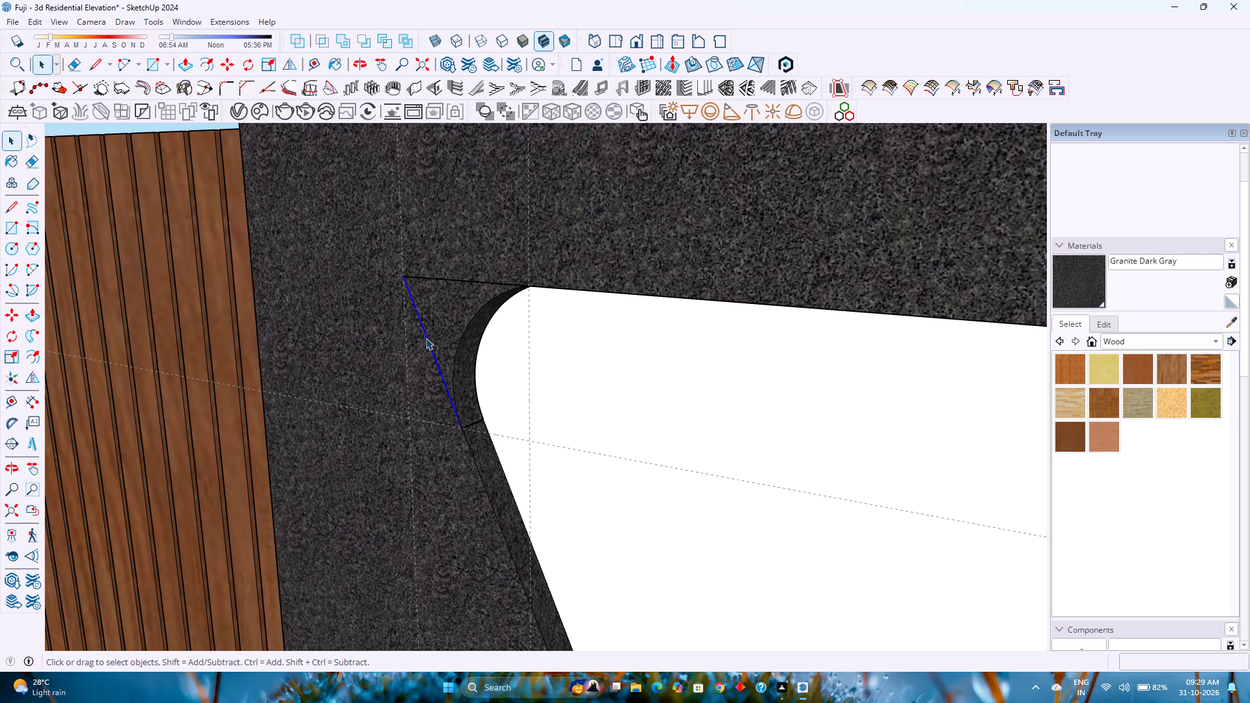
key("Delete")
Push/pull the corner's rear face 2" forward to the frame's front arc.
scroll(420, 344, "down", 1)
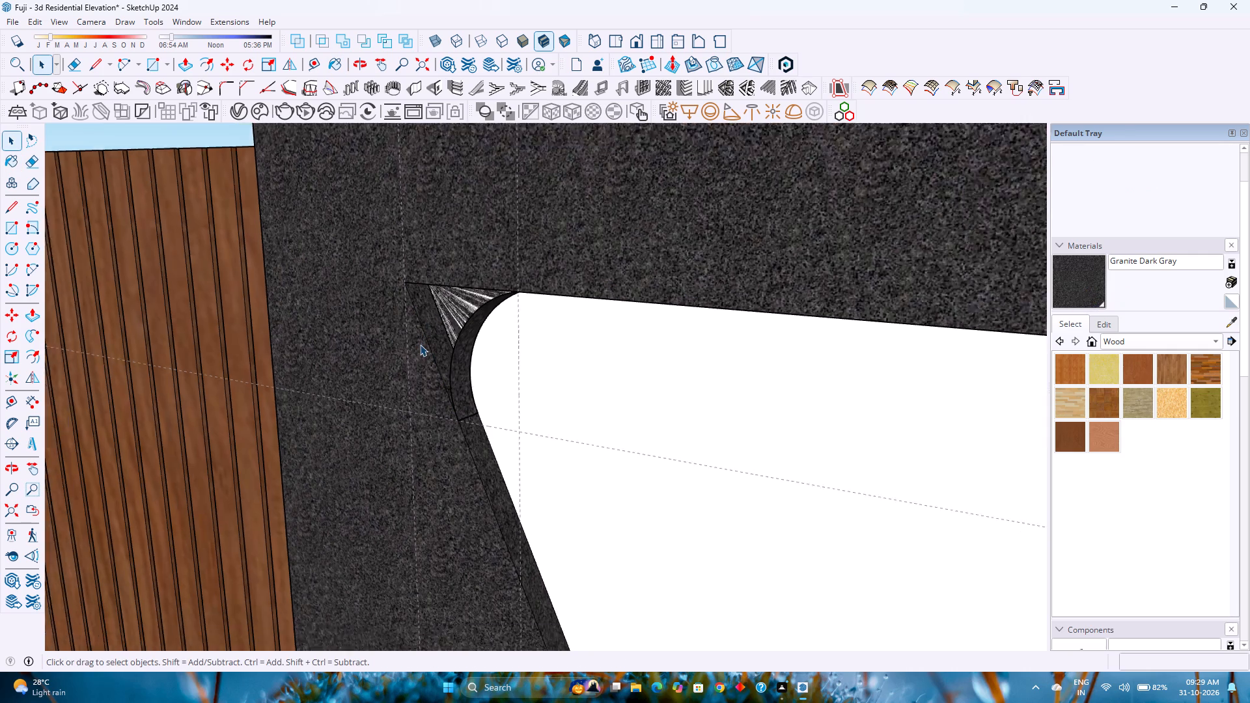
scroll(420, 344, "down", 5)
middle_click_drag(420, 356, 470, 351)
middle_click(470, 351)
scroll(430, 329, "up", 4)
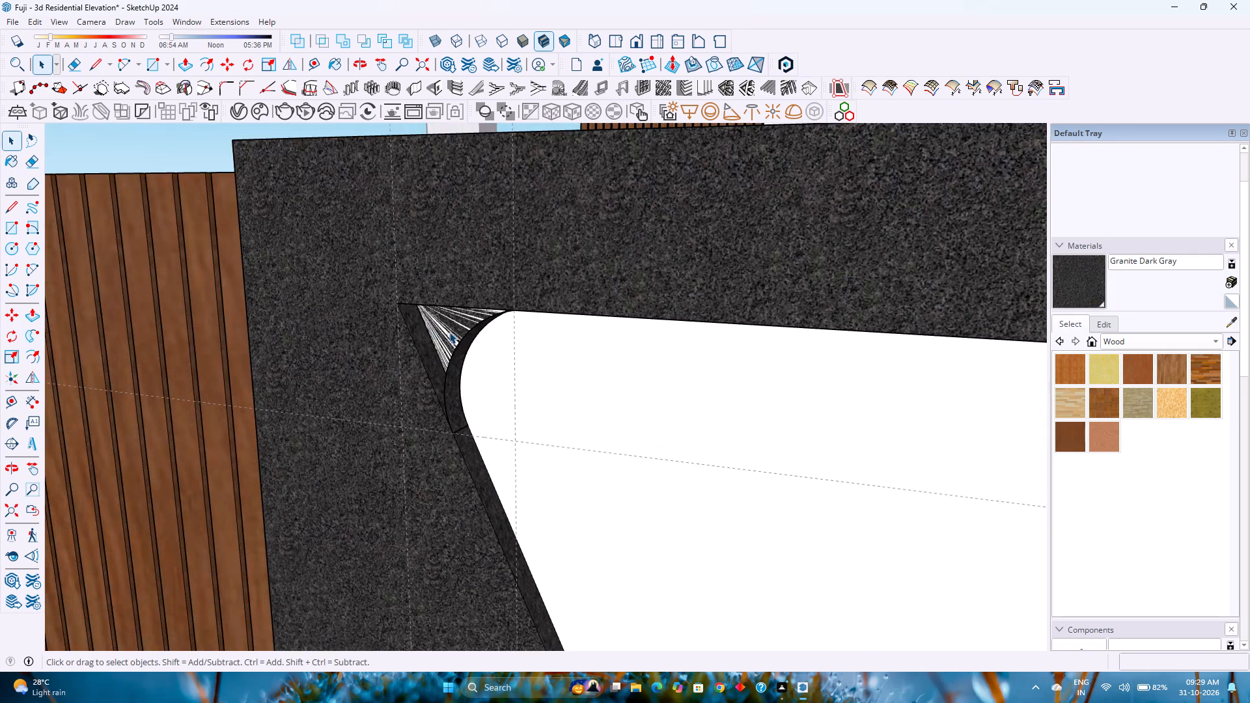
scroll(449, 332, "up", 8)
left_click(449, 332)
key("p")
left_click(449, 332)
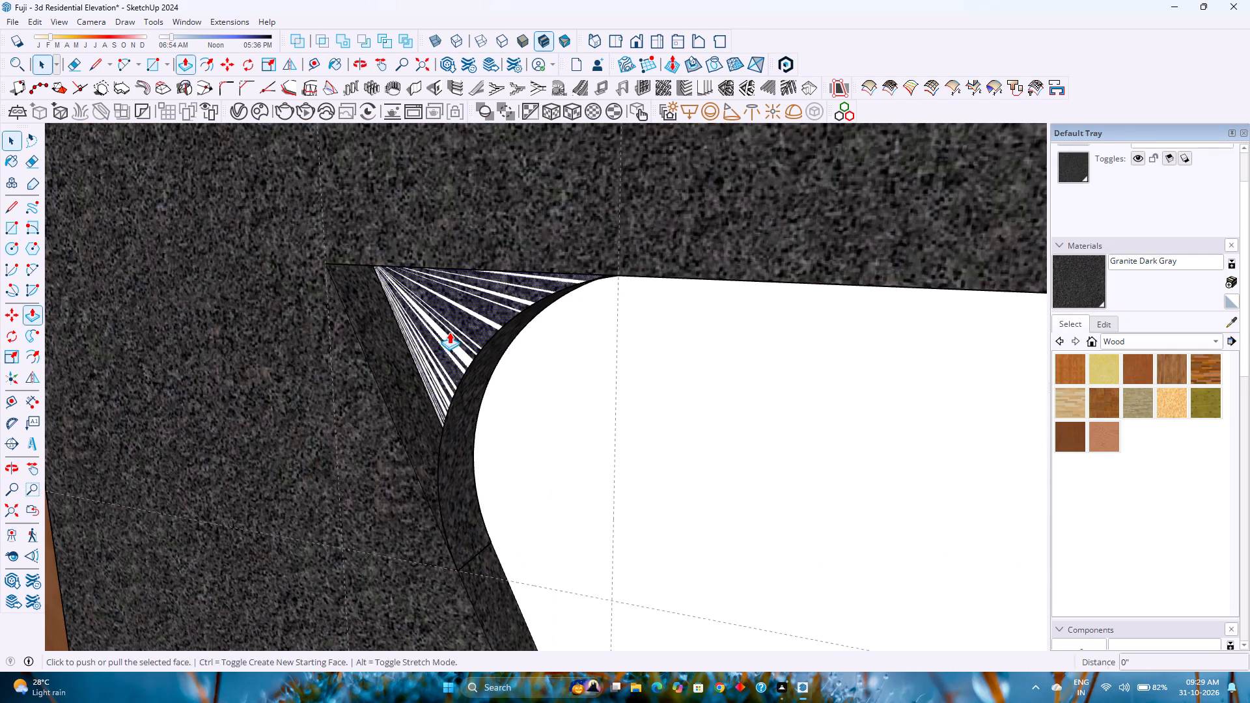
left_click(454, 580)
Copy the selected corner face 2" back through the frame's depth, from the front arc's lower end.
middle_click_drag(459, 566, 452, 564)
middle_click(452, 564)
middle_click_drag(452, 564, 351, 530)
scroll(392, 496, "down", 5)
middle_click(480, 441)
middle_click(480, 441)
middle_click(480, 441)
middle_click_drag(480, 441, 418, 432)
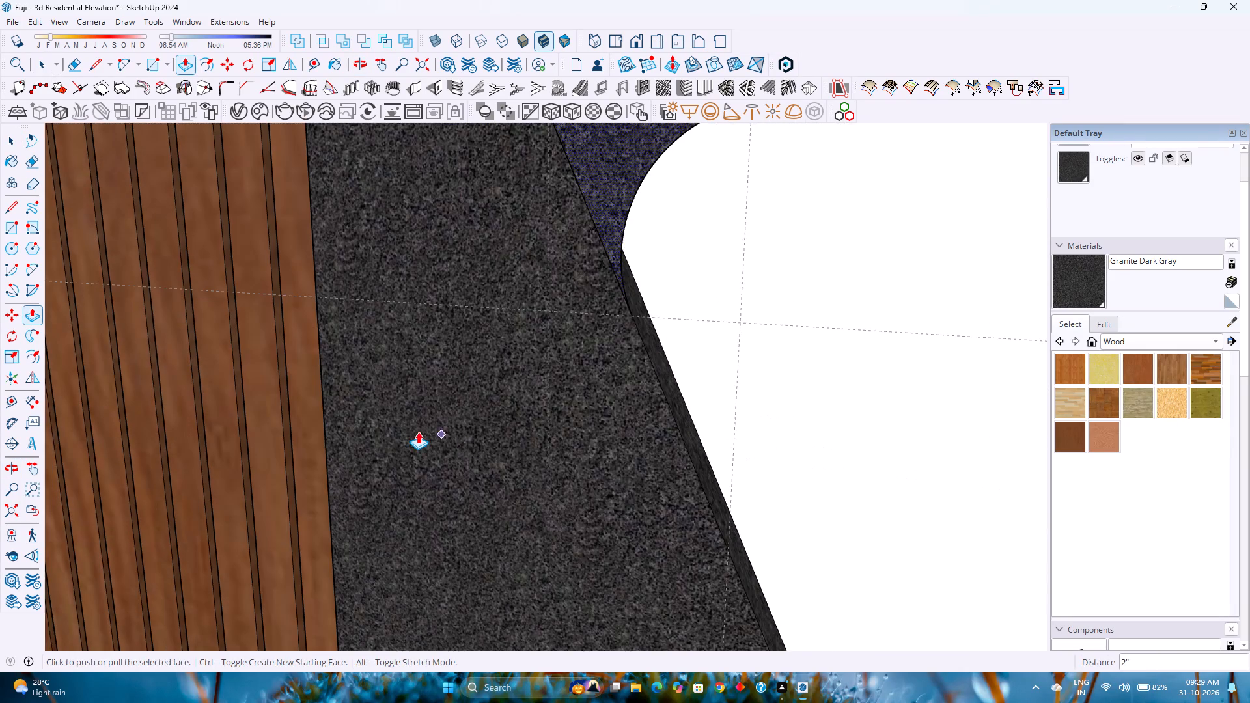
middle_click_drag(418, 432, 415, 432)
scroll(415, 429, "down", 4)
middle_click_drag(462, 394, 342, 489, "shift")
middle_click(341, 489, "shift")
key("m")
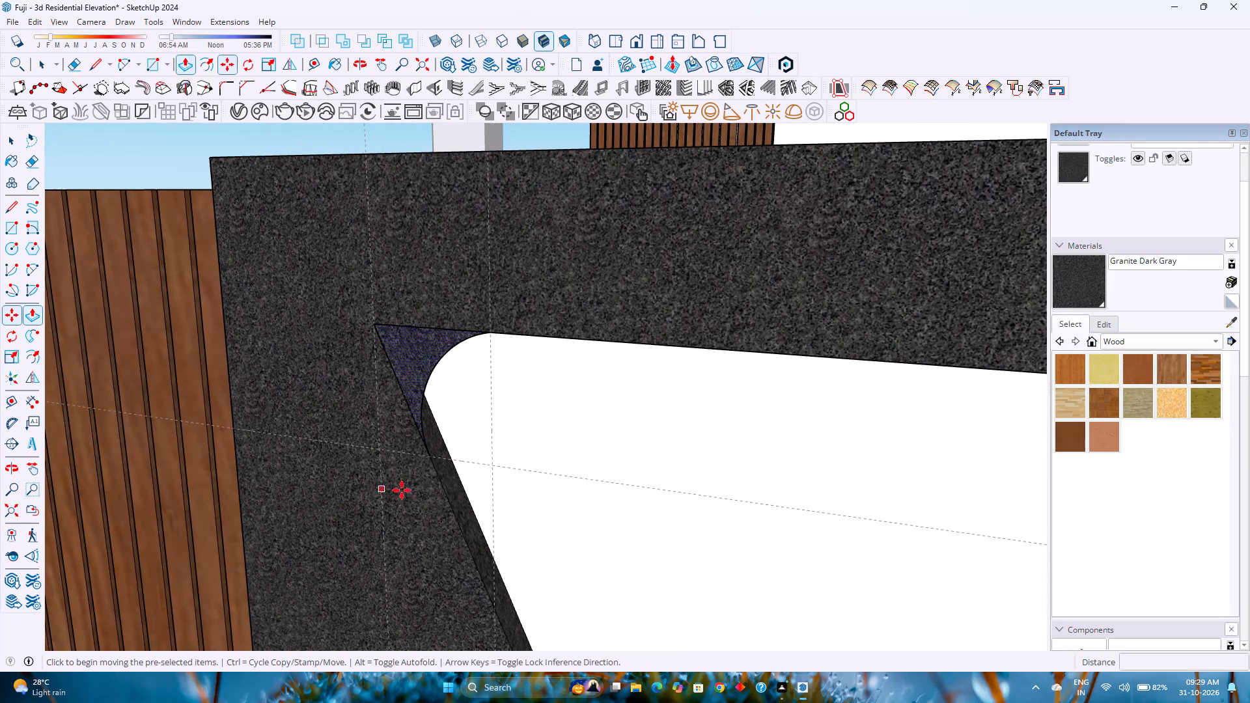
left_click(434, 458)
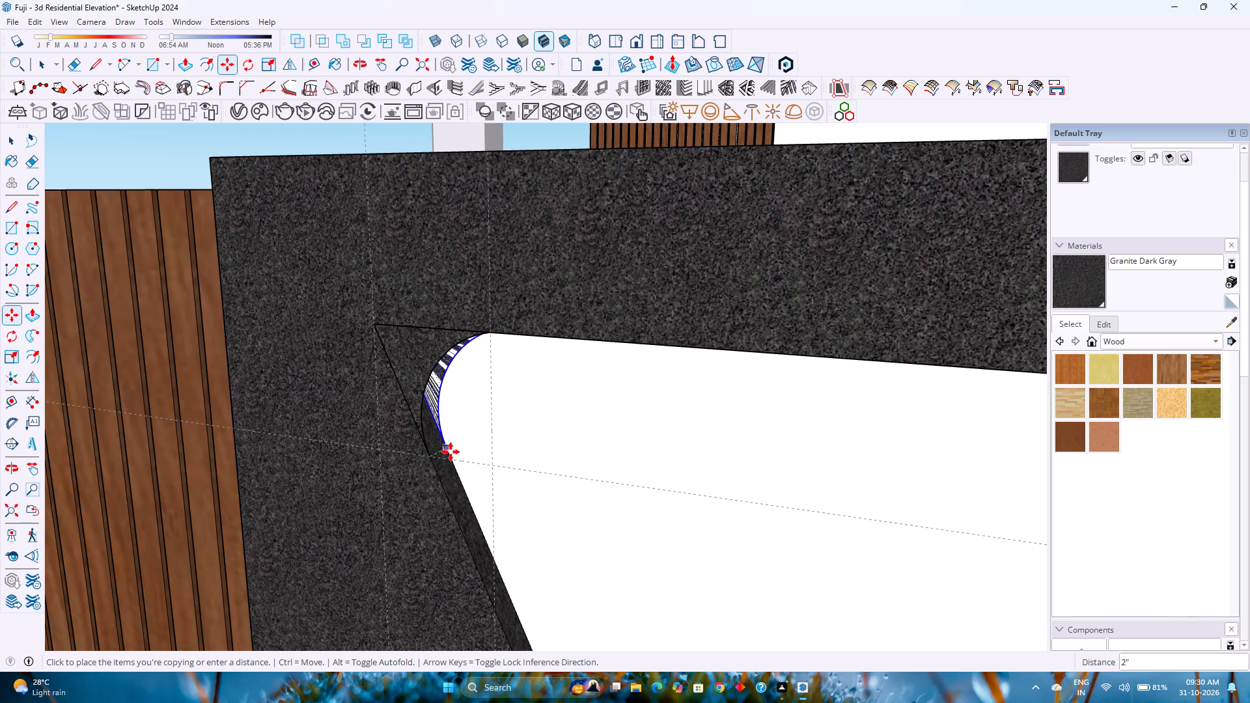
left_click(451, 452)
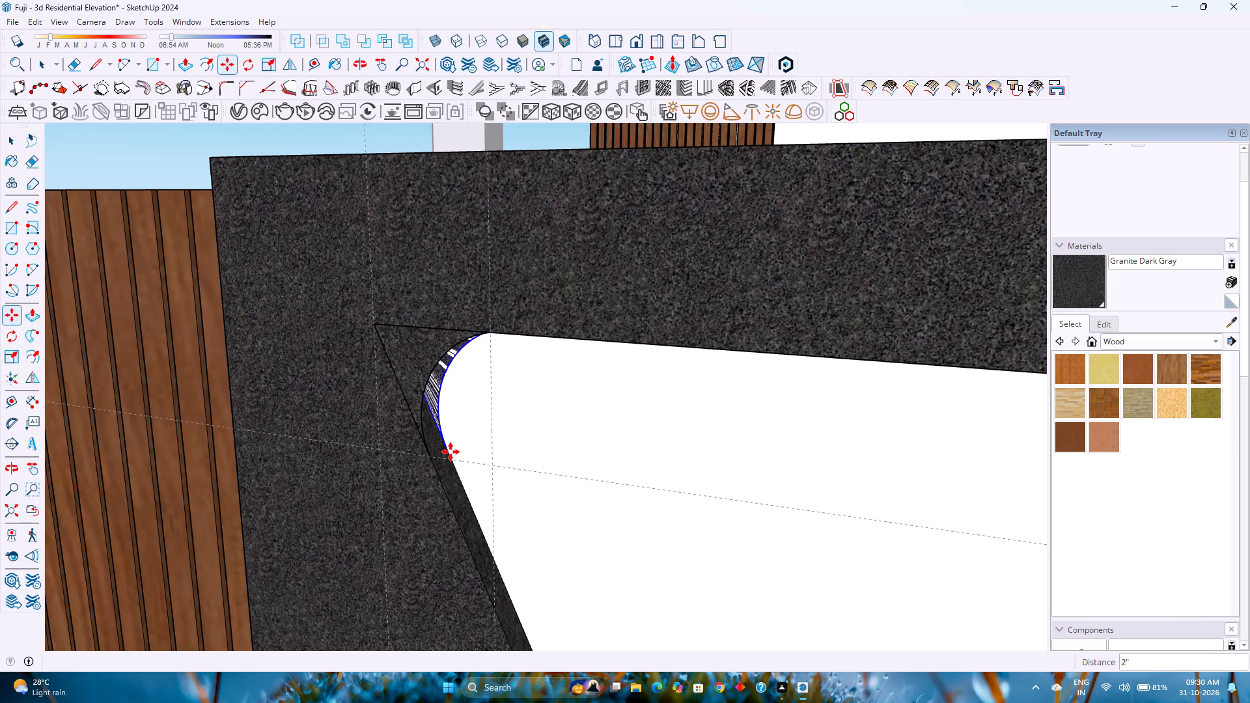
Draw a 2" depth line joining the front and rear arcs at their lower ends.
key("l")
scroll(451, 452, "up", 9)
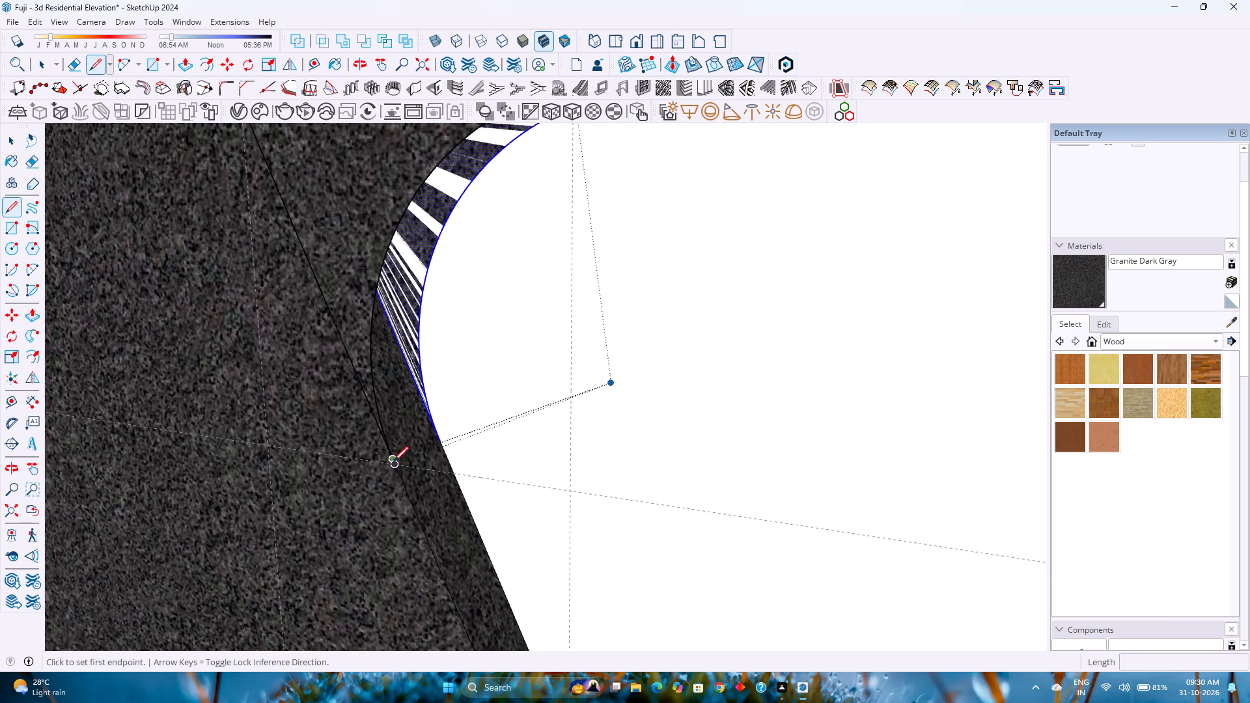
left_click(395, 467)
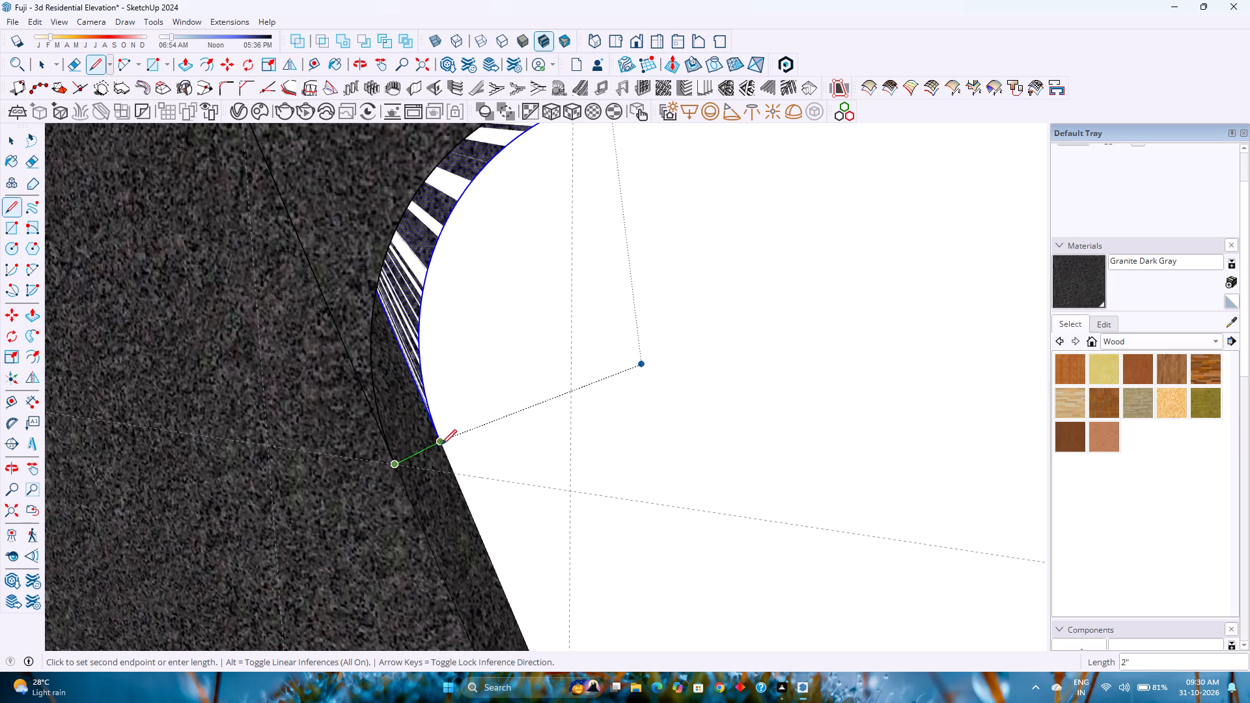
left_click(441, 445)
scroll(441, 445, "down", 10)
middle_click_drag(439, 441, 424, 402)
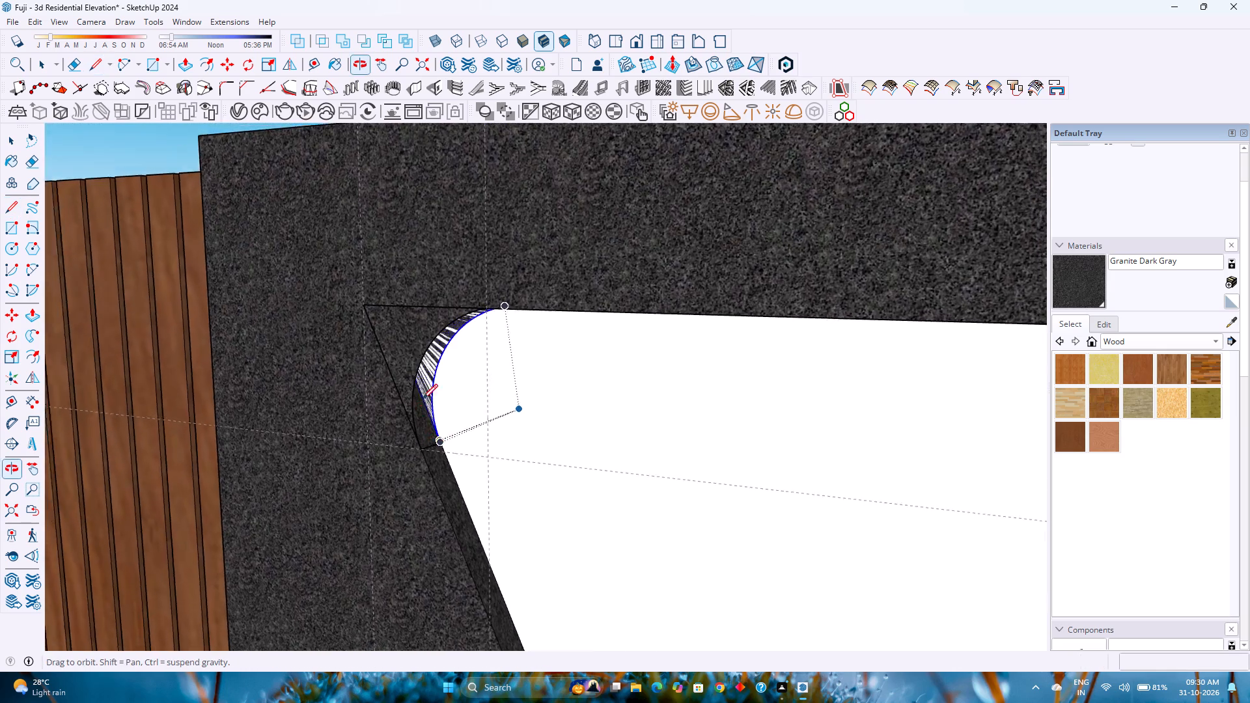
middle_click(421, 393)
middle_click(421, 393)
middle_click_drag(421, 391, 420, 359)
middle_click(420, 359)
scroll(630, 294, "up", 11)
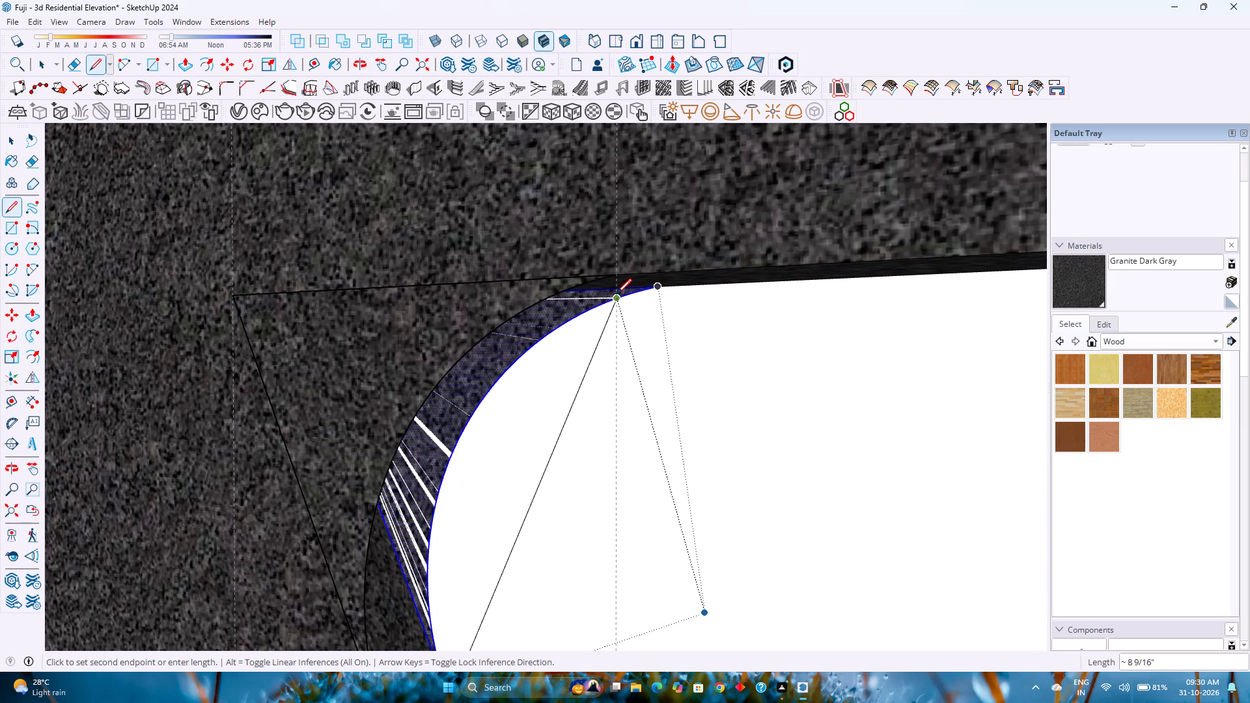
key("Escape")
Draw a 2" depth line joining the front and rear arcs at their upper ends.
scroll(613, 294, "up", 3)
middle_click_drag(612, 293, 719, 214)
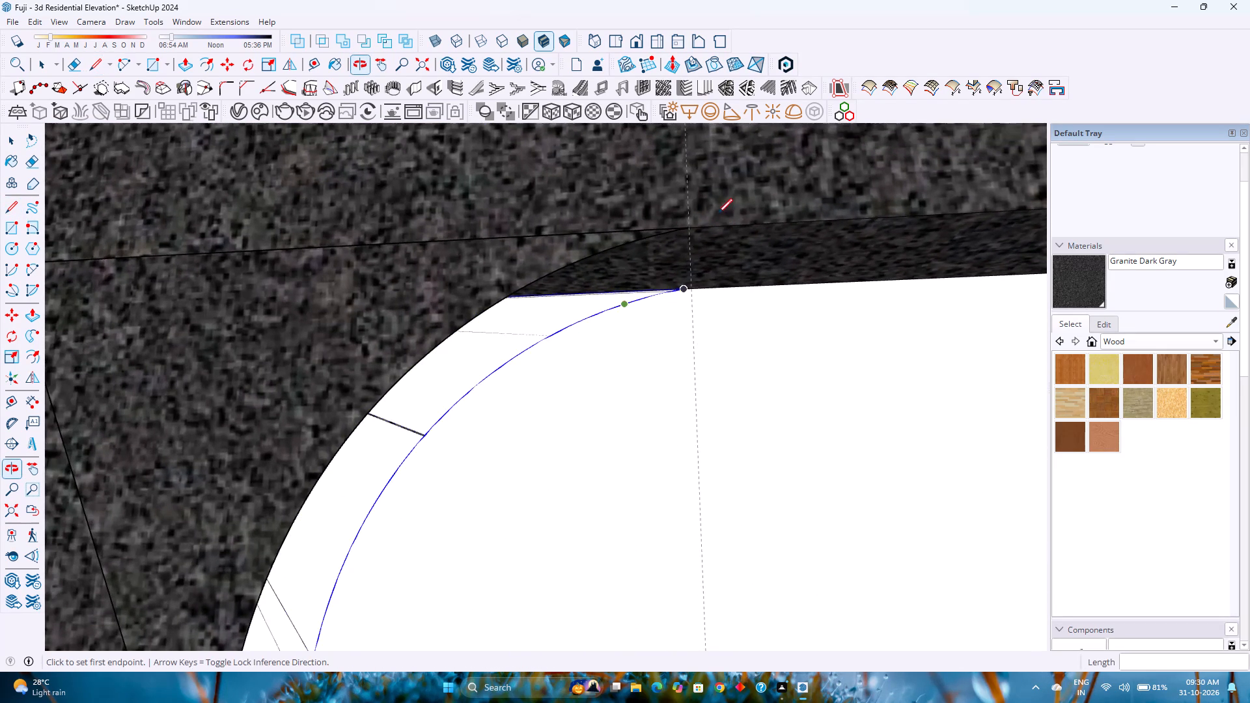
left_click(692, 226)
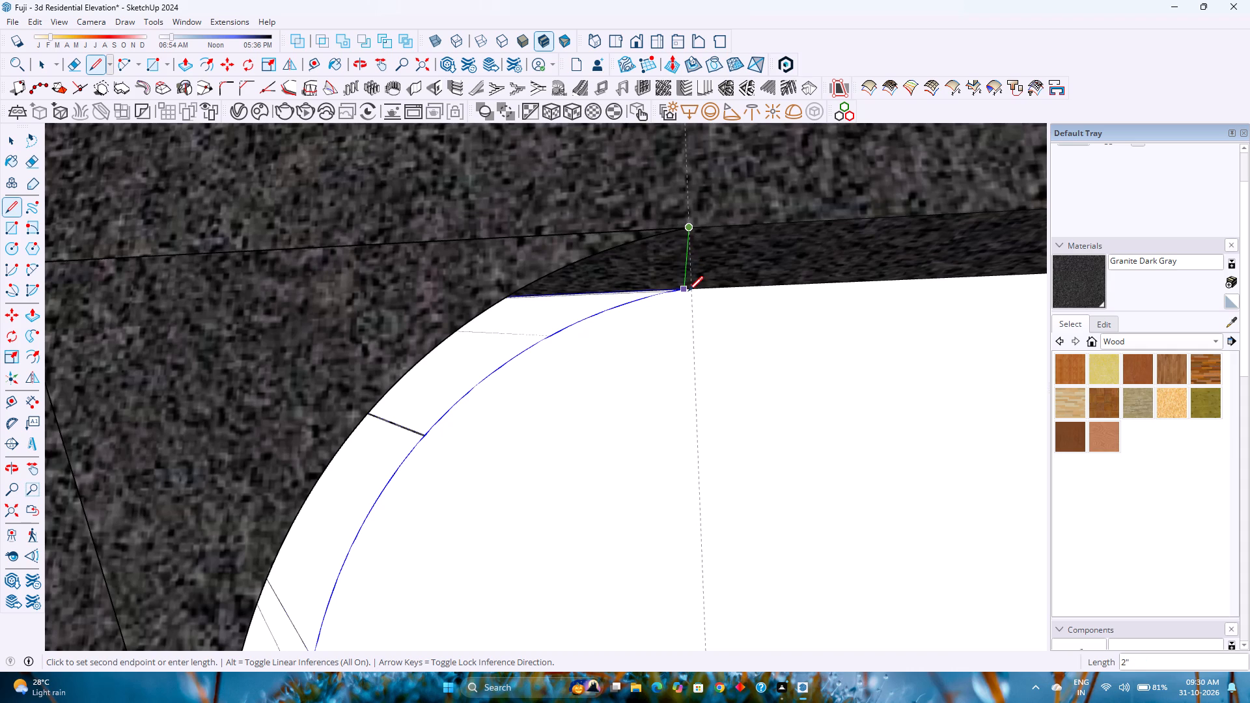
key("Left")
left_click(689, 292)
Push/pull the copied rear corner face 2" forward to the front arc's lower end.
scroll(602, 301, "down", 5)
middle_click_drag(594, 305, 329, 438)
middle_click(329, 440)
middle_click_drag(329, 444, 419, 464)
middle_click(419, 464)
scroll(419, 449, "down", 3)
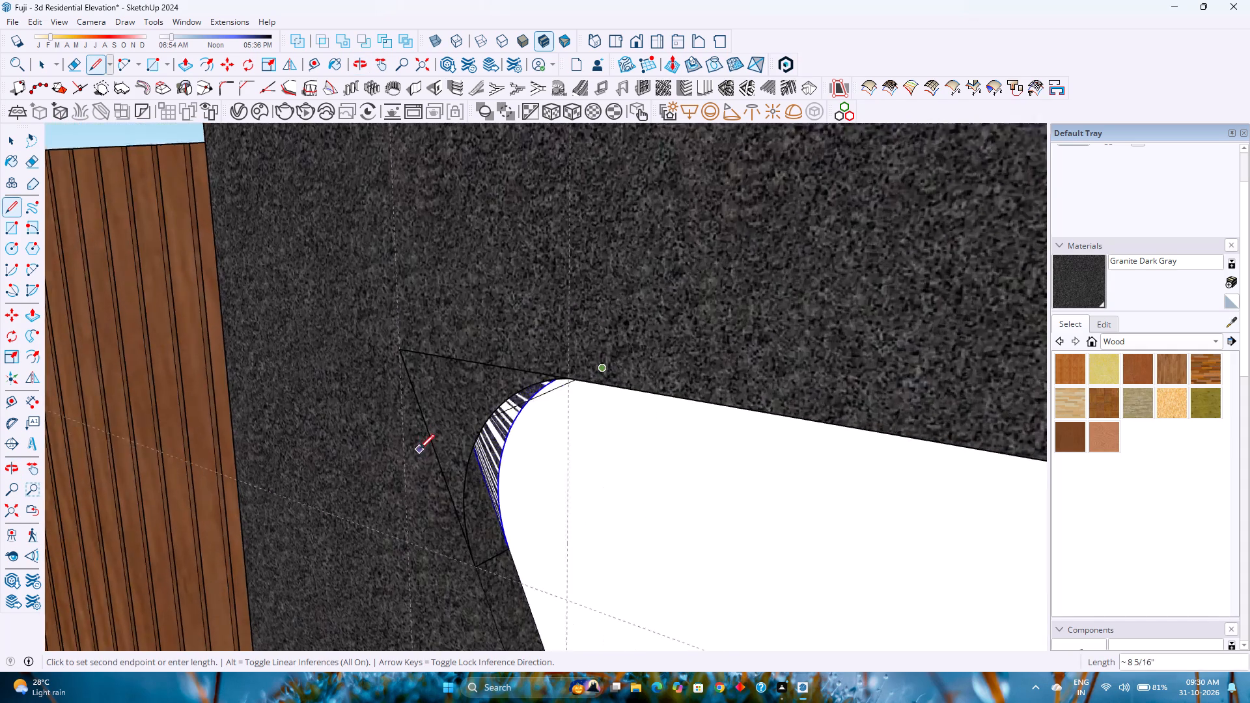
scroll(419, 449, "down", 2)
key("p")
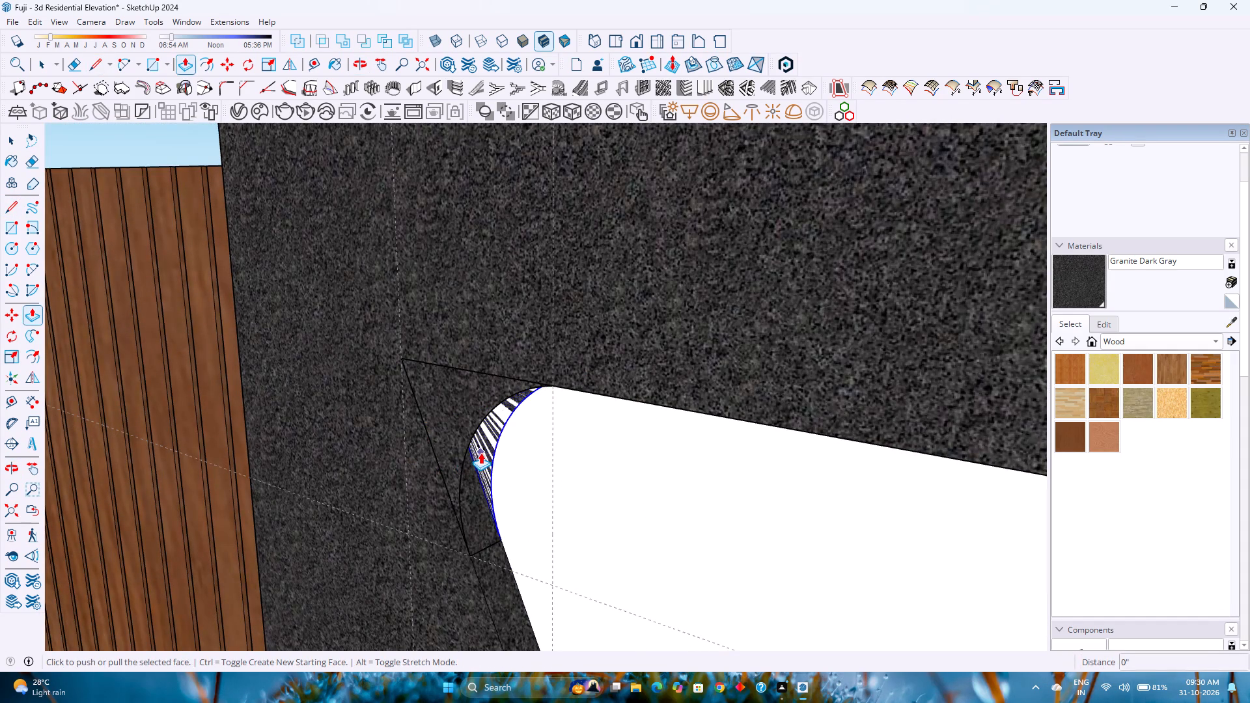
key("Escape")
left_click(488, 430)
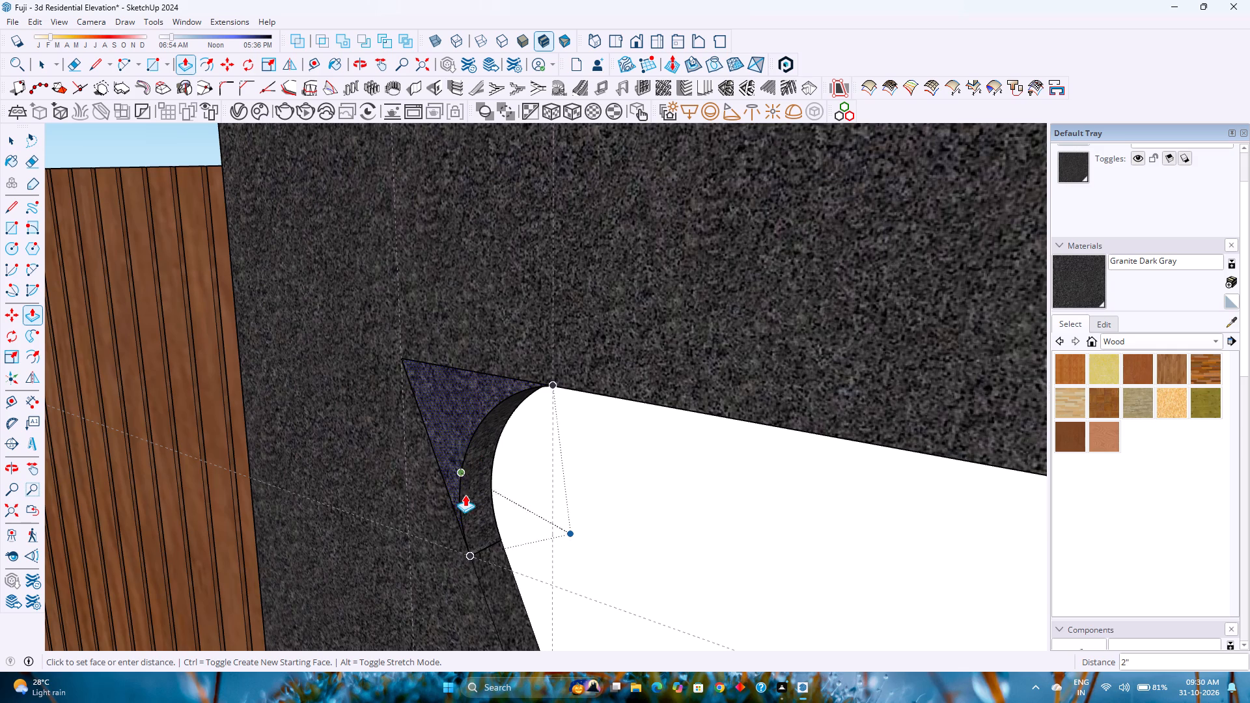
left_click(463, 511)
Examine the corner fill and its curved return from several angles.
scroll(456, 495, "up", 2)
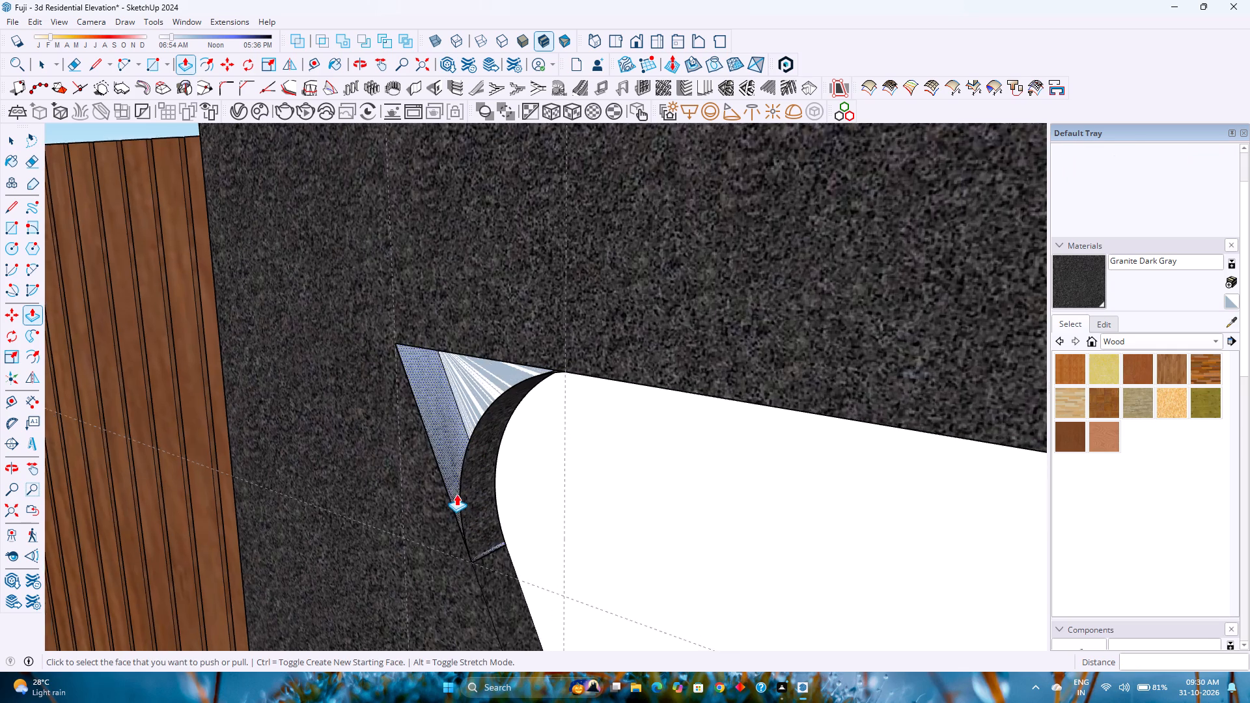
scroll(456, 494, "up", 2)
middle_click_drag(456, 492, 591, 461)
key("space")
scroll(505, 443, "down", 2)
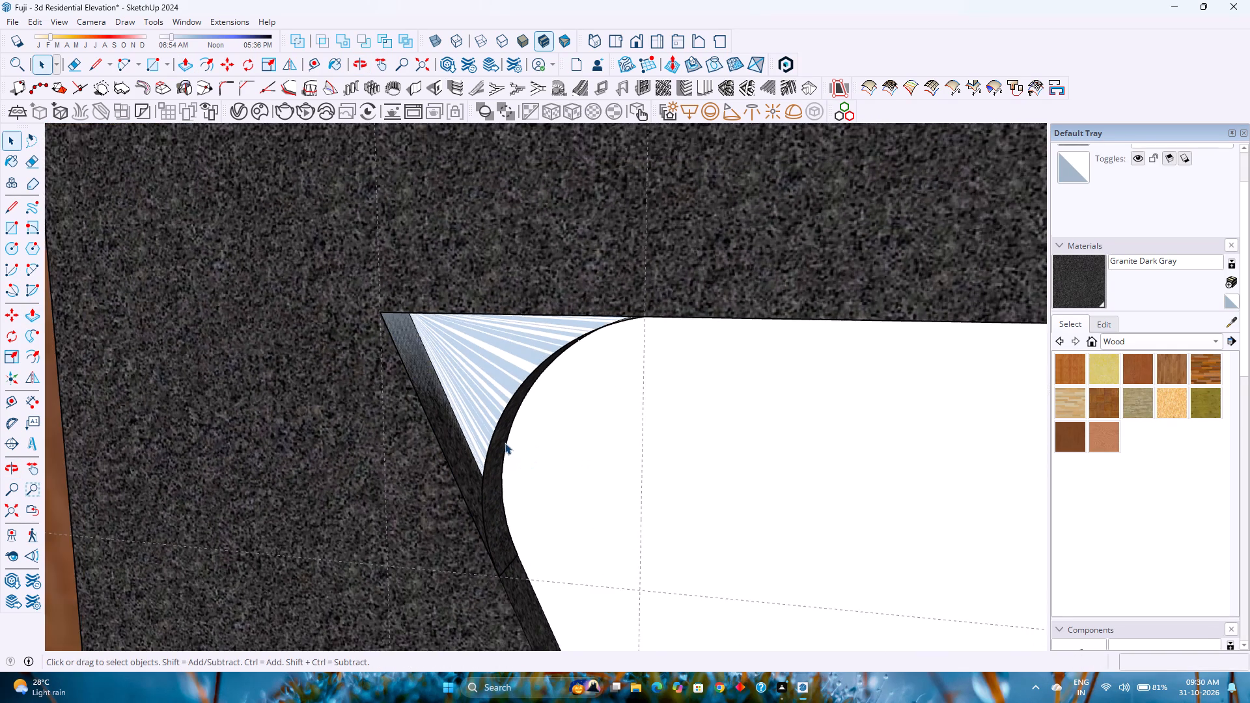
scroll(505, 443, "down", 4)
middle_click_drag(504, 443, 393, 499)
middle_click_drag(393, 499, 375, 516)
middle_click(374, 517)
middle_click(374, 517)
middle_click(374, 517)
scroll(526, 426, "down", 2)
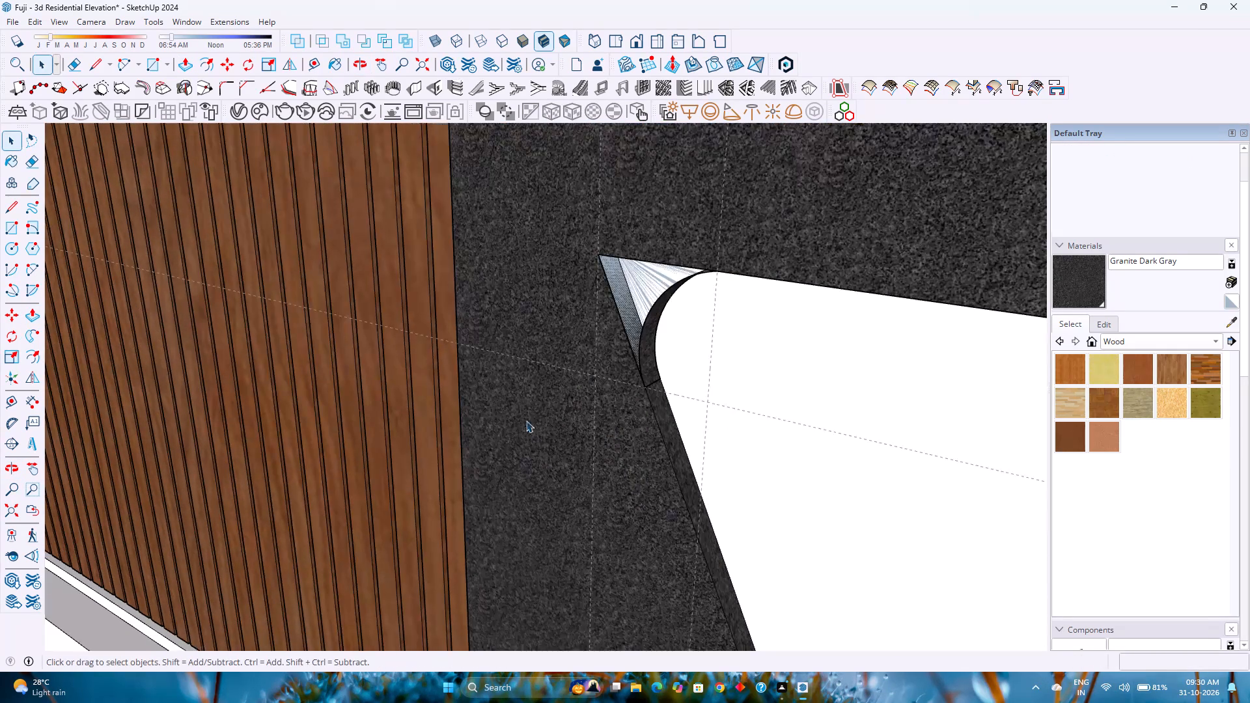
scroll(526, 420, "down", 1)
middle_click_drag(626, 361, 445, 446, "shift")
middle_click_drag(444, 447, 436, 455, "shift")
middle_click(435, 456, "shift")
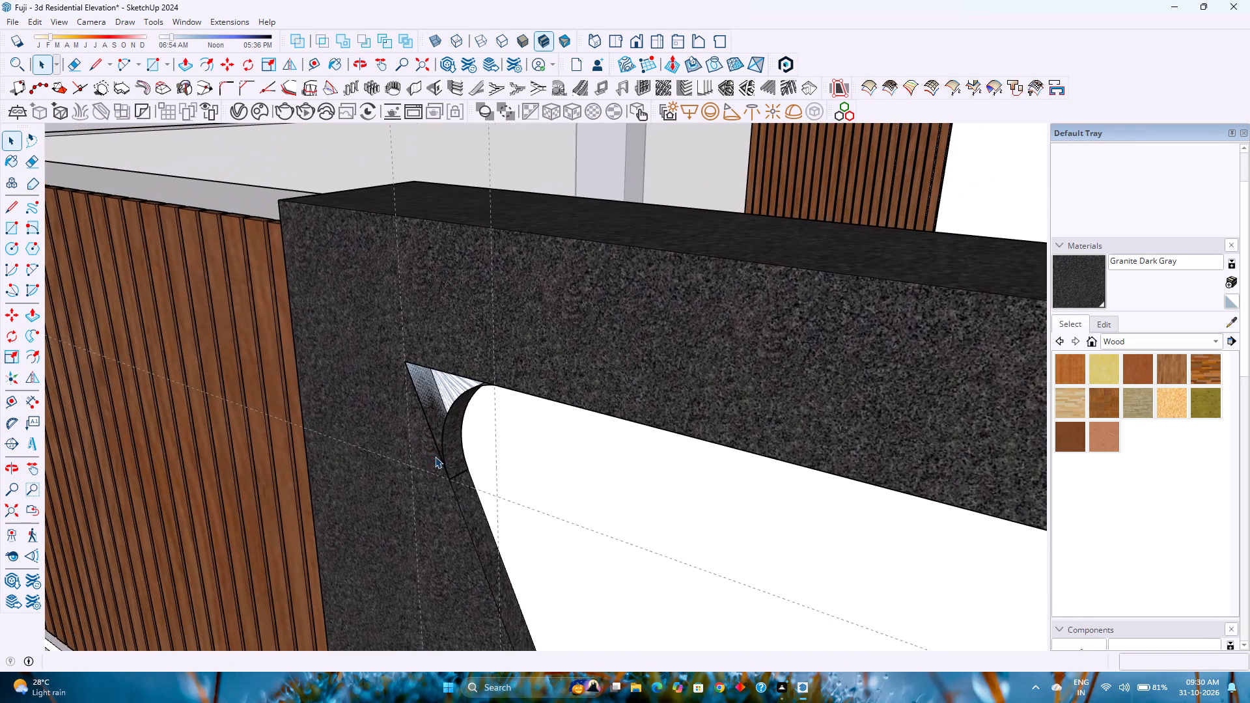
Redraw the 8" line from the sharp corner to the arc's upper end and paint the closed face Granite Dark Gray.
middle_click_drag(434, 427, 522, 324)
scroll(487, 365, "up", 8)
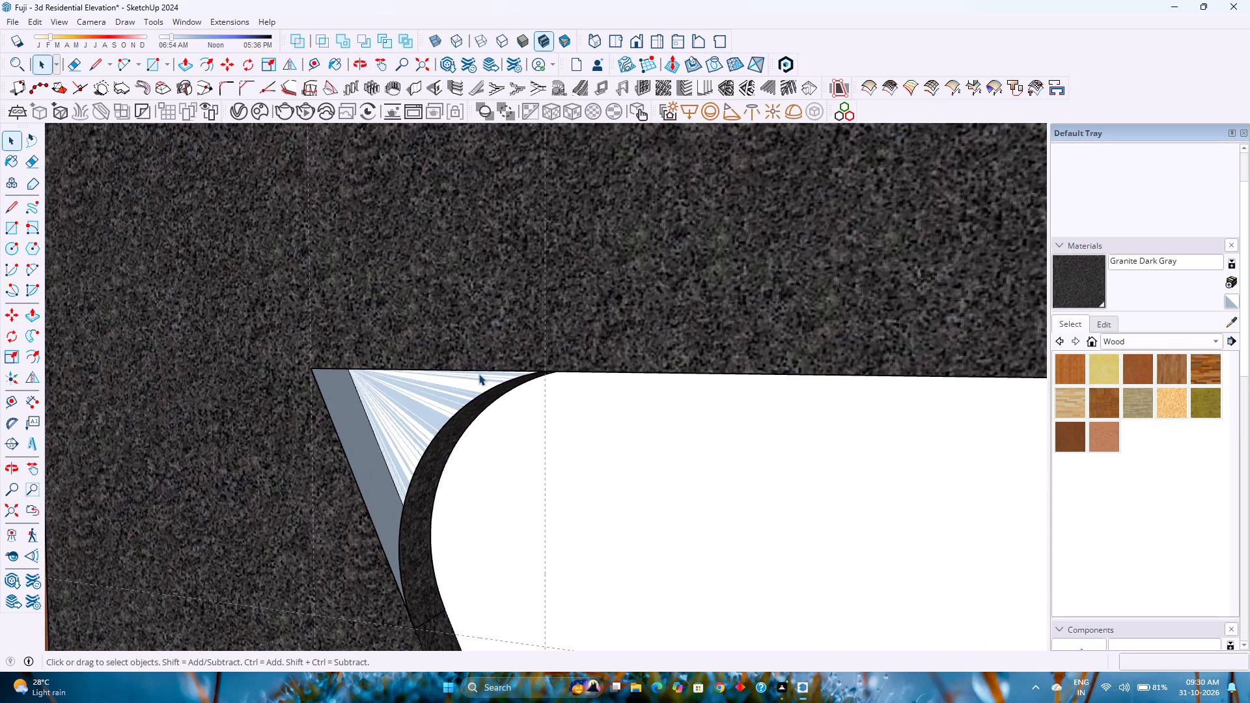
key("l")
left_click(313, 374)
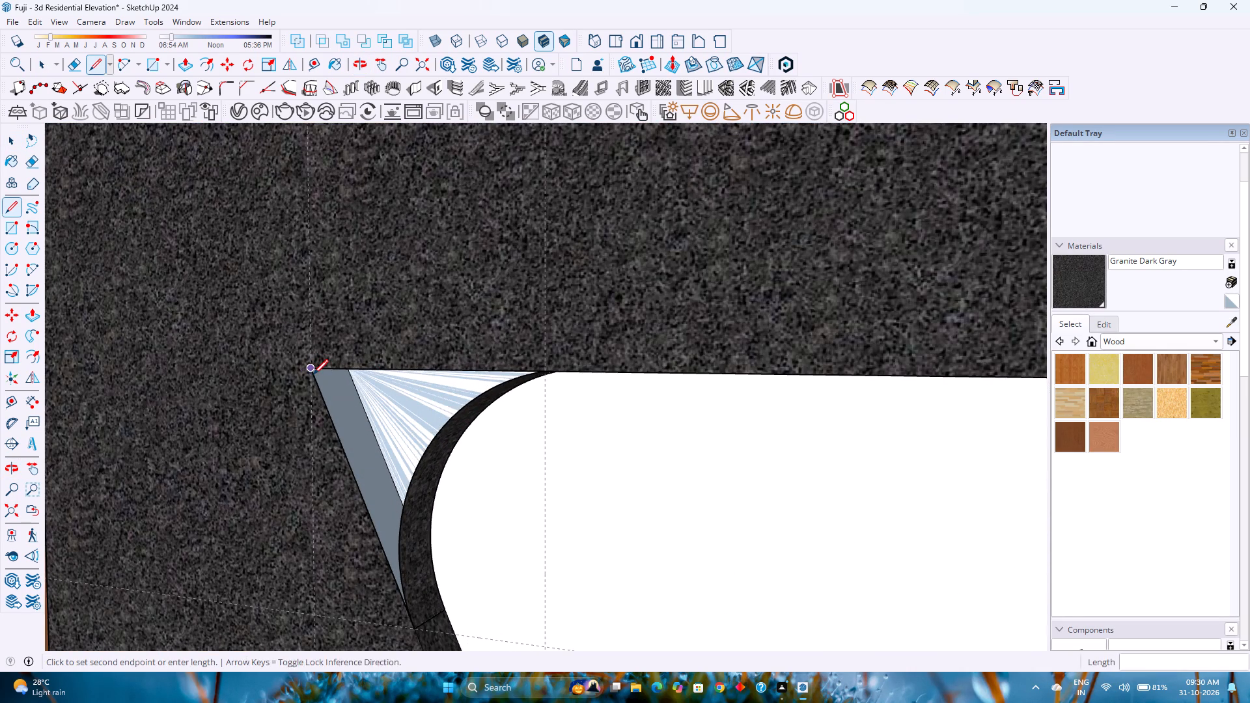
left_click(542, 374)
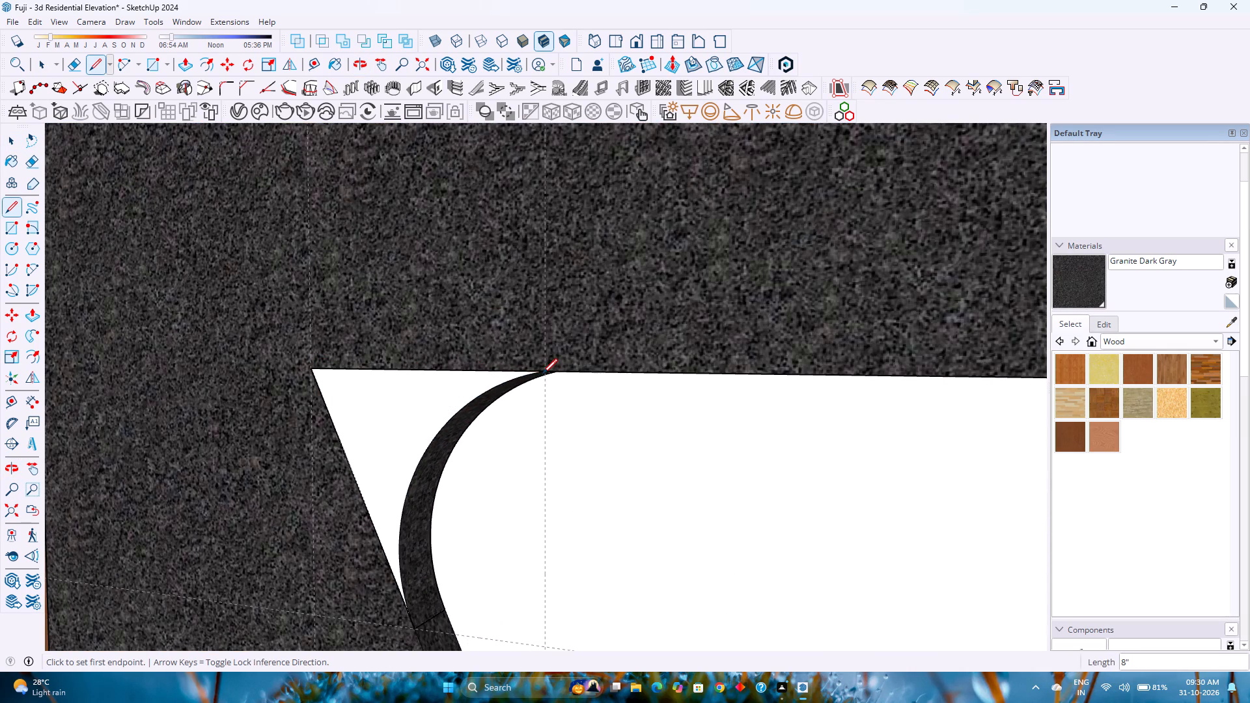
key("space")
left_click(380, 443)
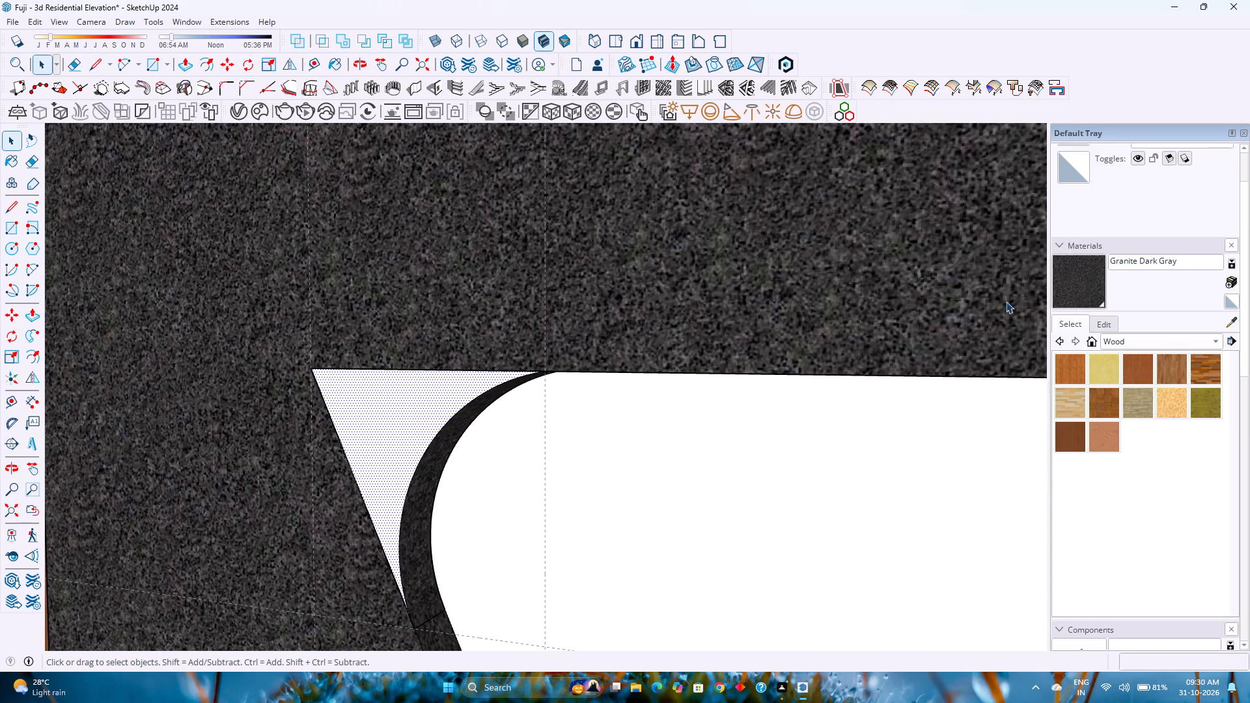
left_click(1074, 273)
left_click(410, 413)
key("space")
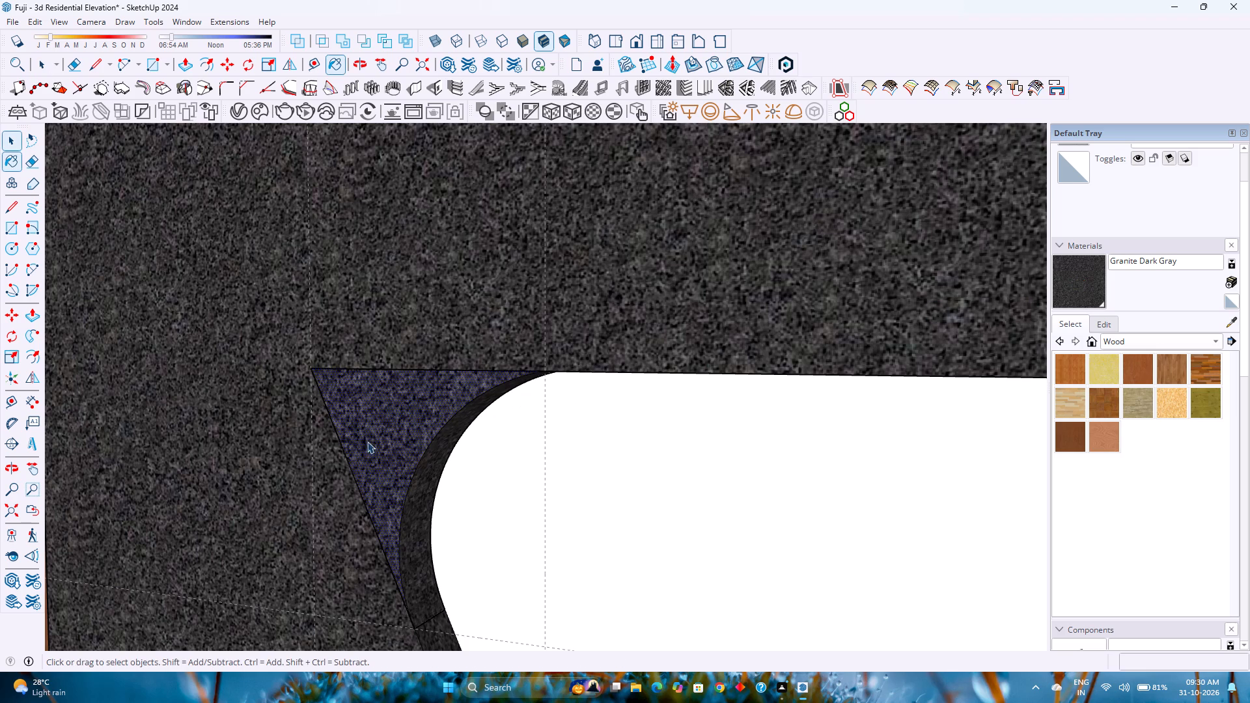
Delete the slanted edge of the repainted front corner face.
left_click(346, 454)
key("Delete")
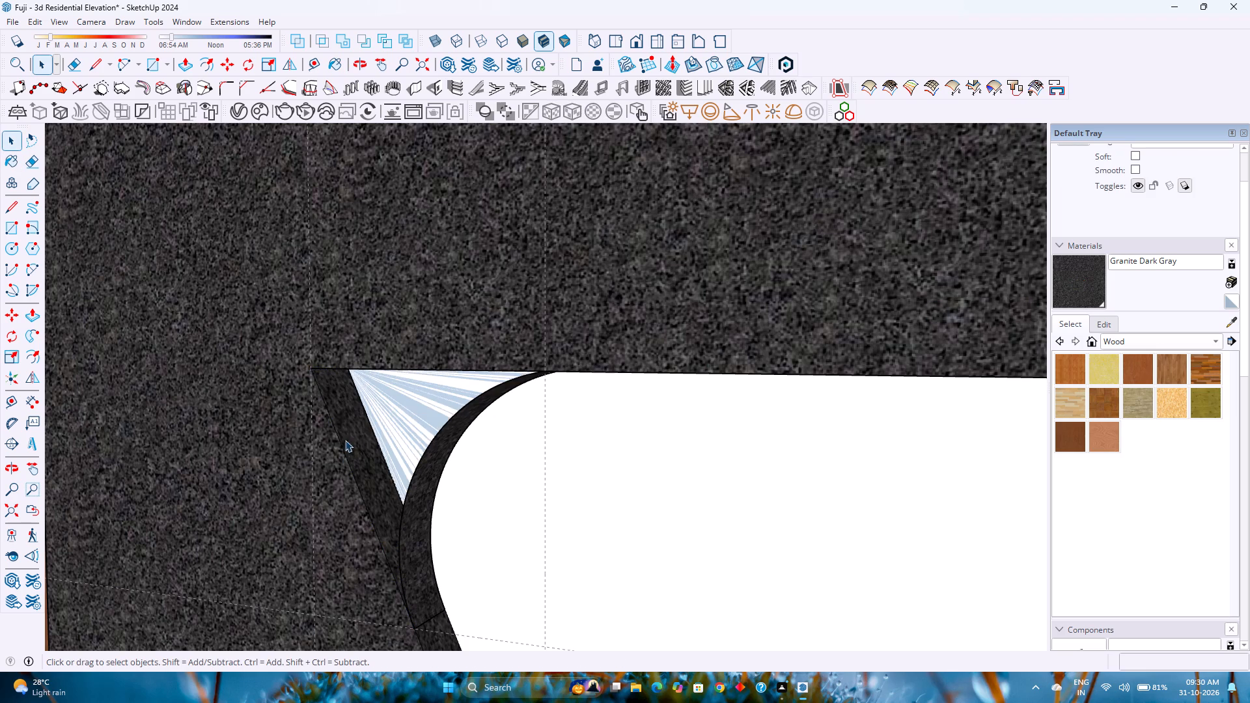
Examine the rounded corner within the whole front compound wall and elevation.
scroll(376, 430, "down", 9)
middle_click_drag(374, 431, 307, 586)
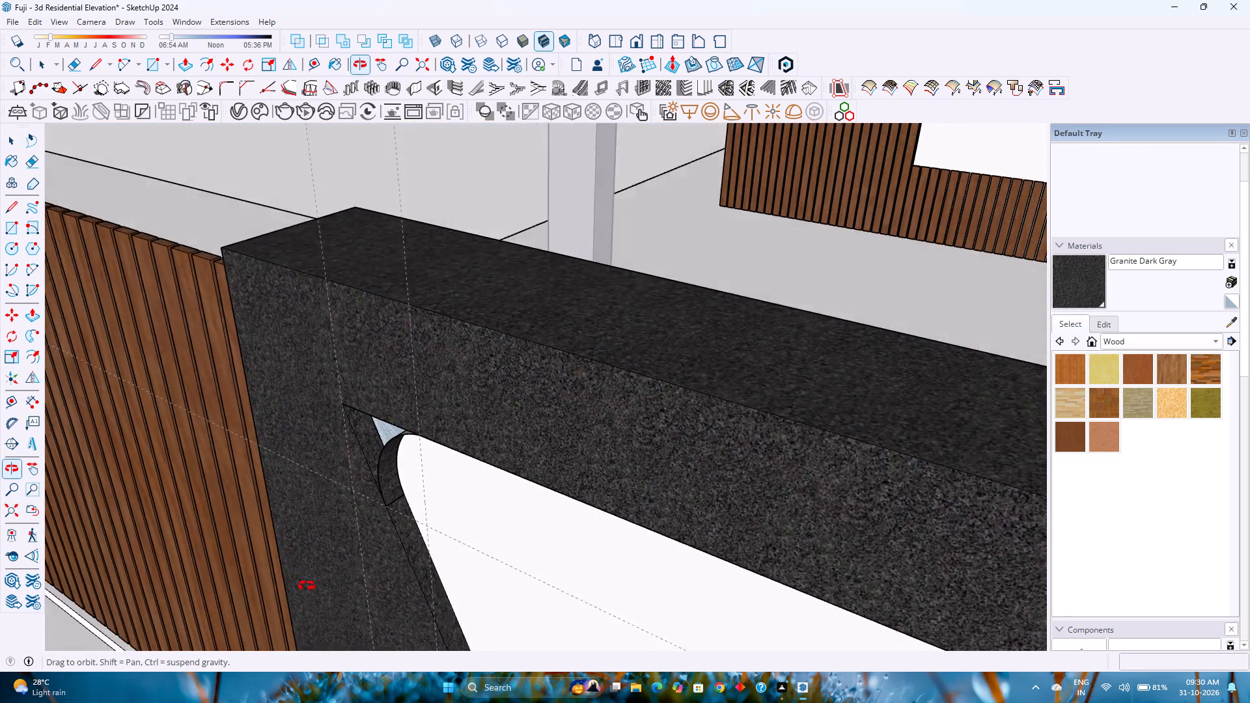
middle_click_drag(307, 586, 354, 432)
scroll(354, 431, "down", 11)
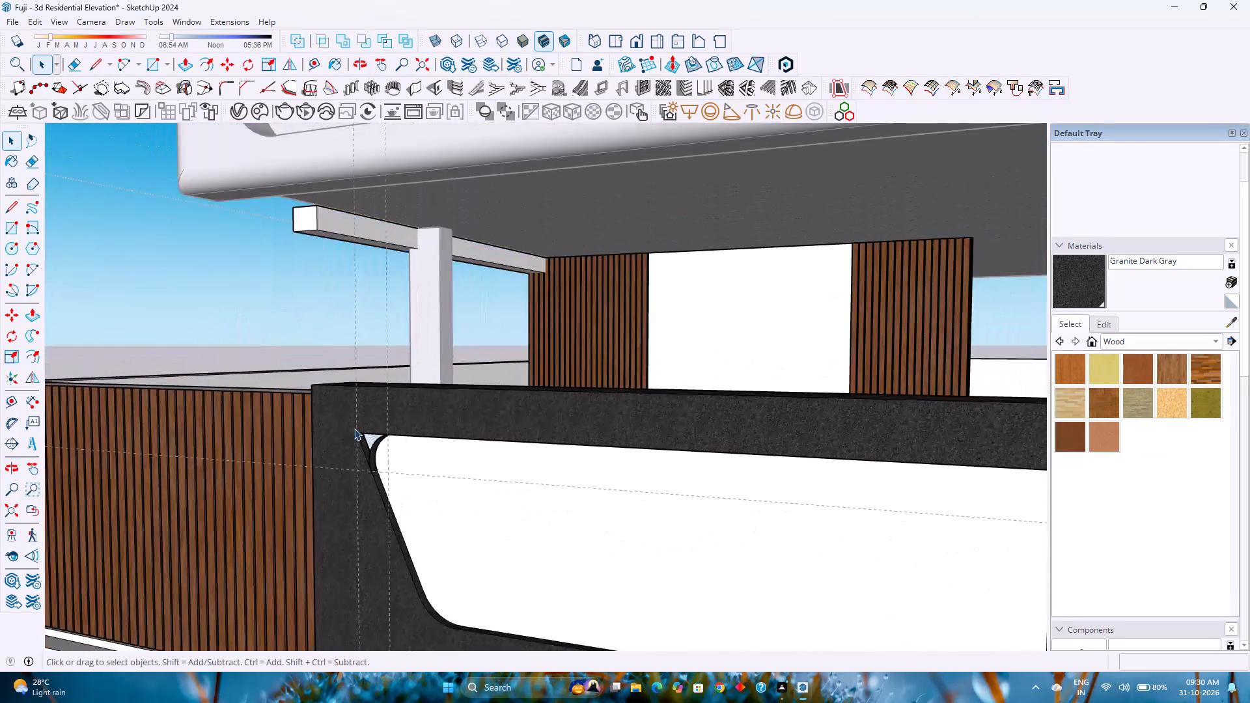
scroll(354, 428, "down", 5)
scroll(354, 428, "up", 1)
scroll(354, 428, "down", 4)
scroll(354, 428, "up", 9)
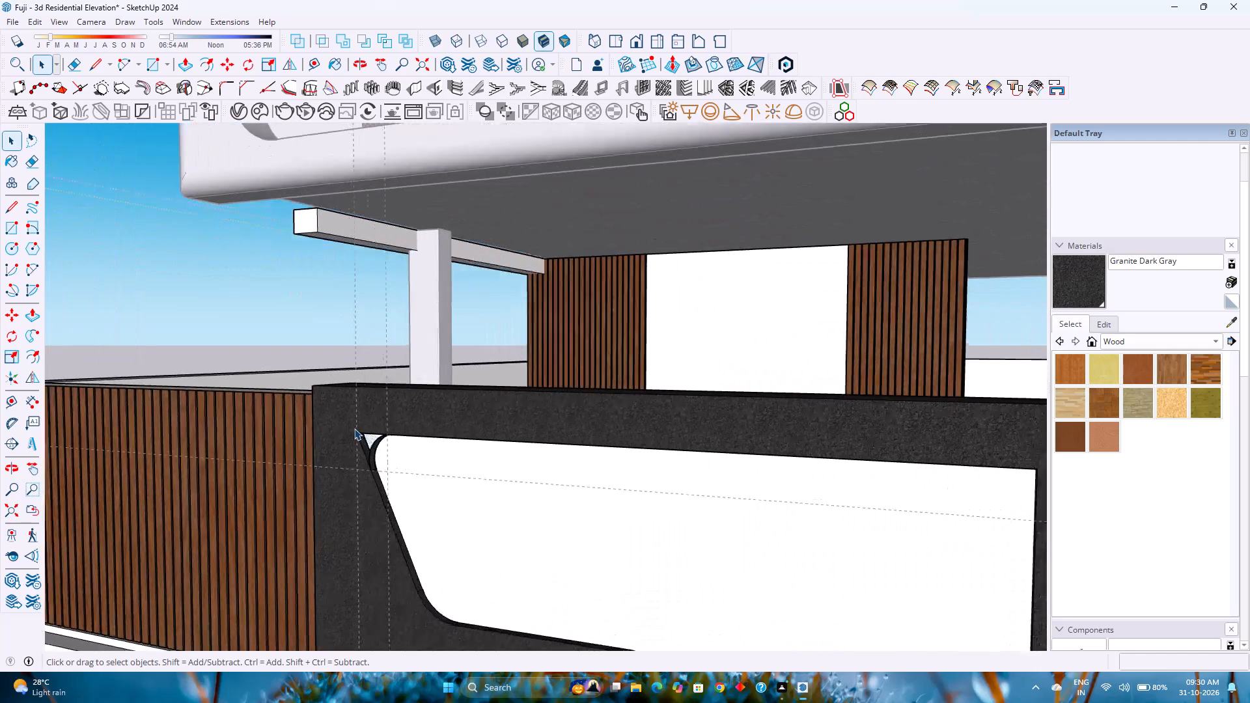
scroll(354, 428, "up", 2)
scroll(354, 420, "down", 10)
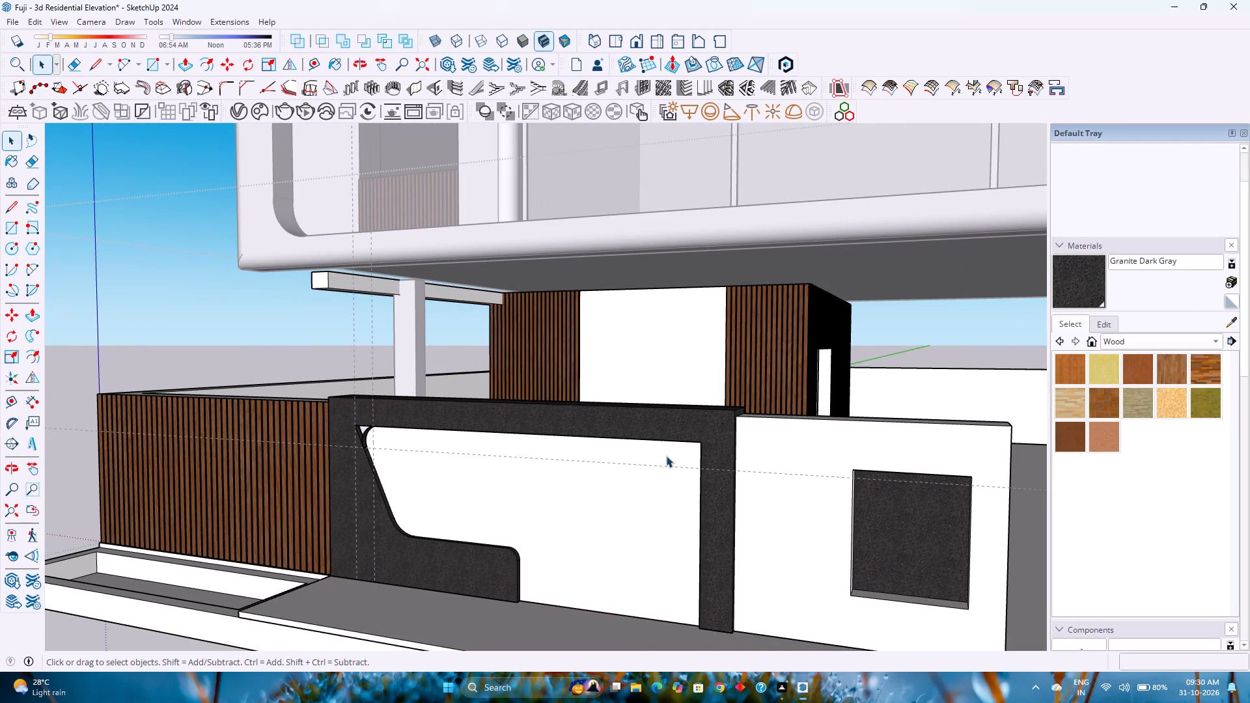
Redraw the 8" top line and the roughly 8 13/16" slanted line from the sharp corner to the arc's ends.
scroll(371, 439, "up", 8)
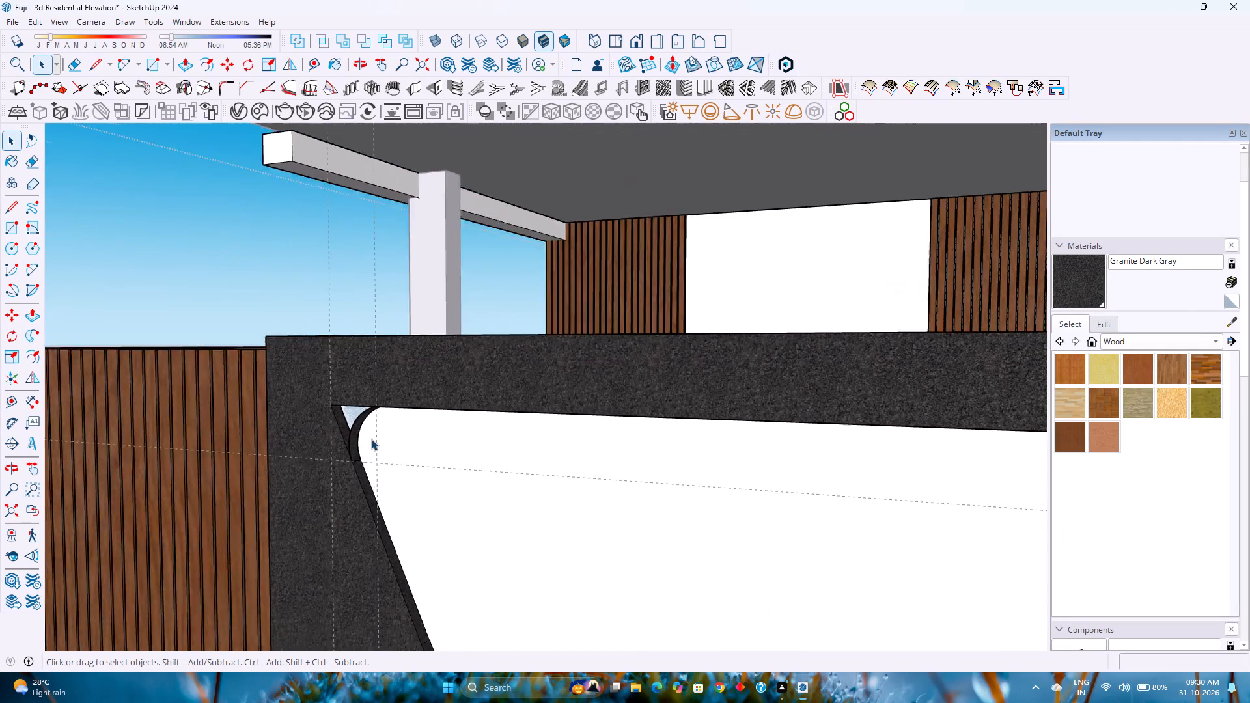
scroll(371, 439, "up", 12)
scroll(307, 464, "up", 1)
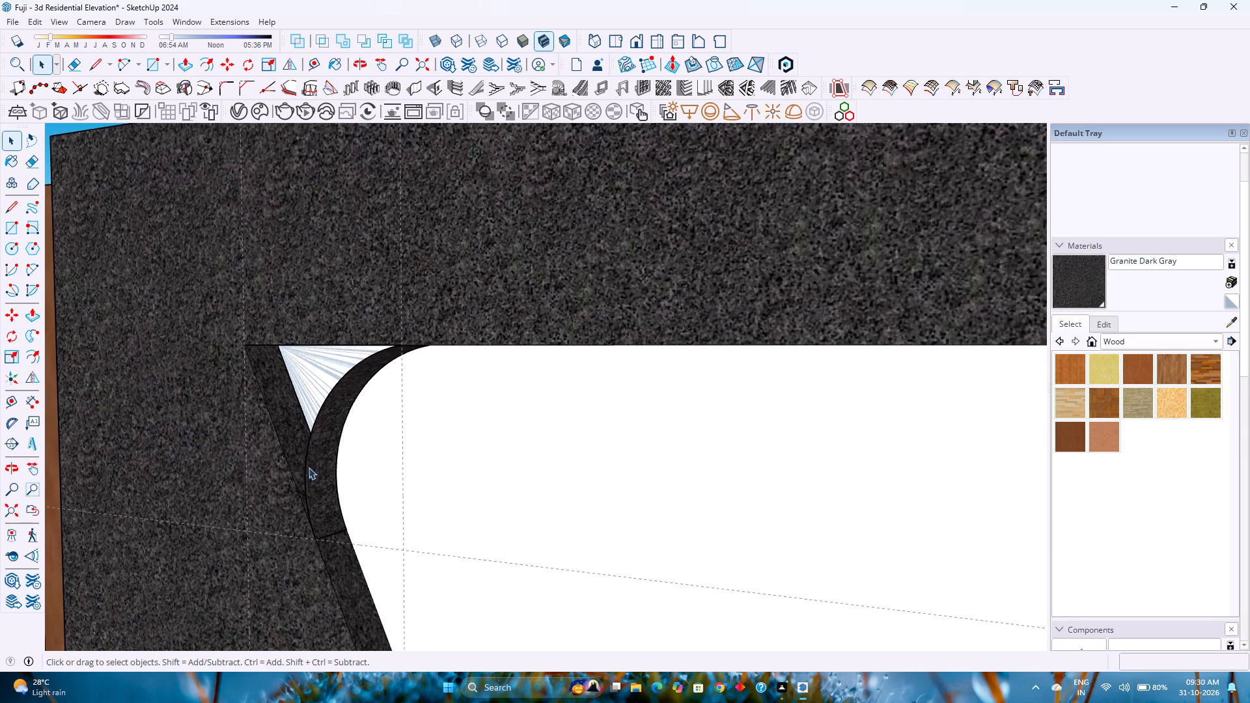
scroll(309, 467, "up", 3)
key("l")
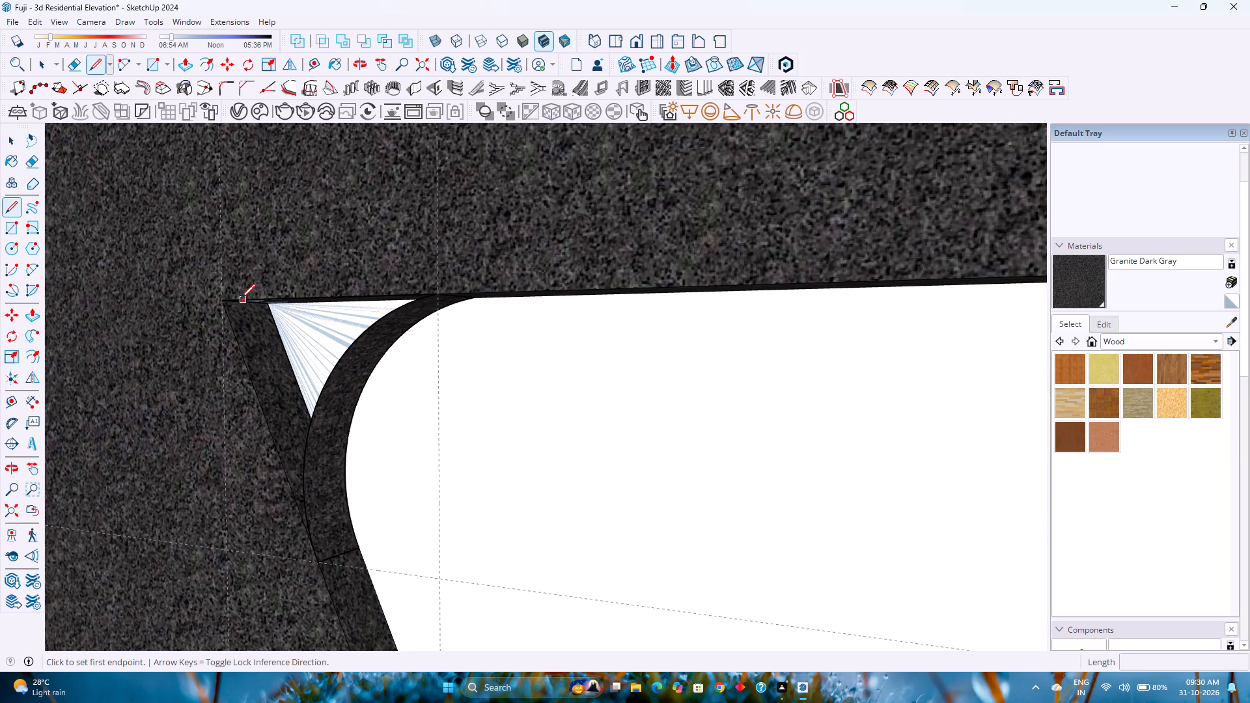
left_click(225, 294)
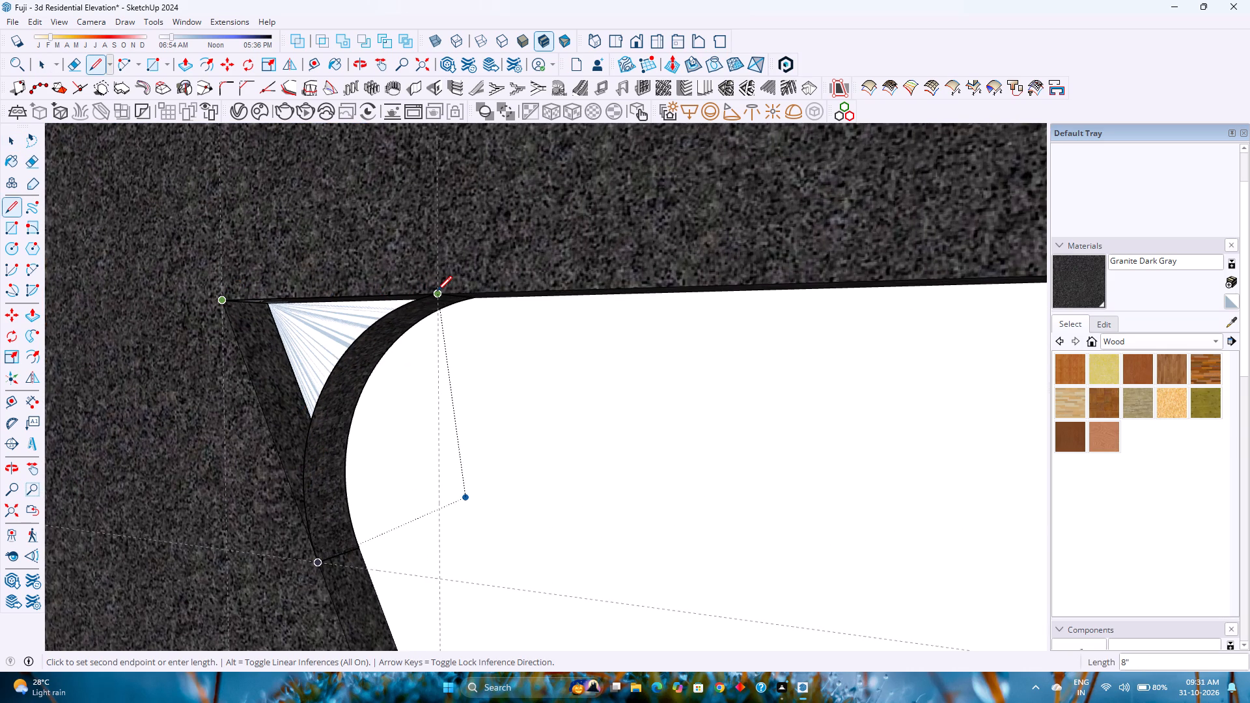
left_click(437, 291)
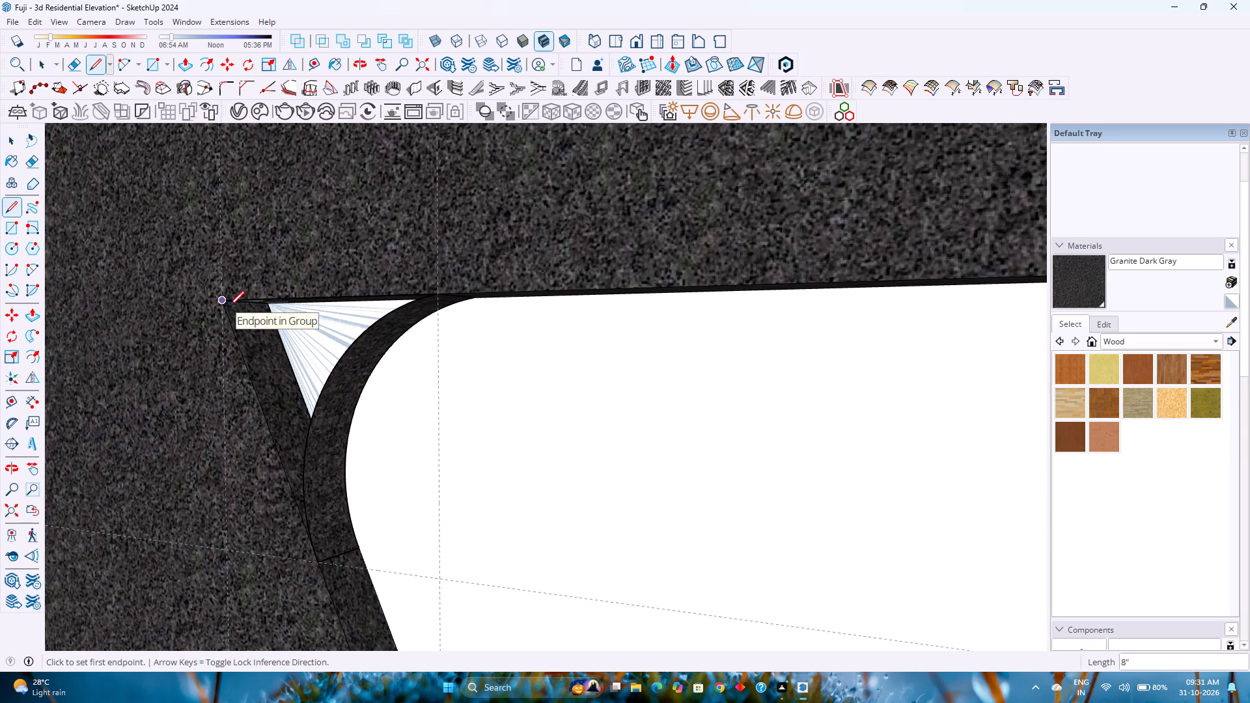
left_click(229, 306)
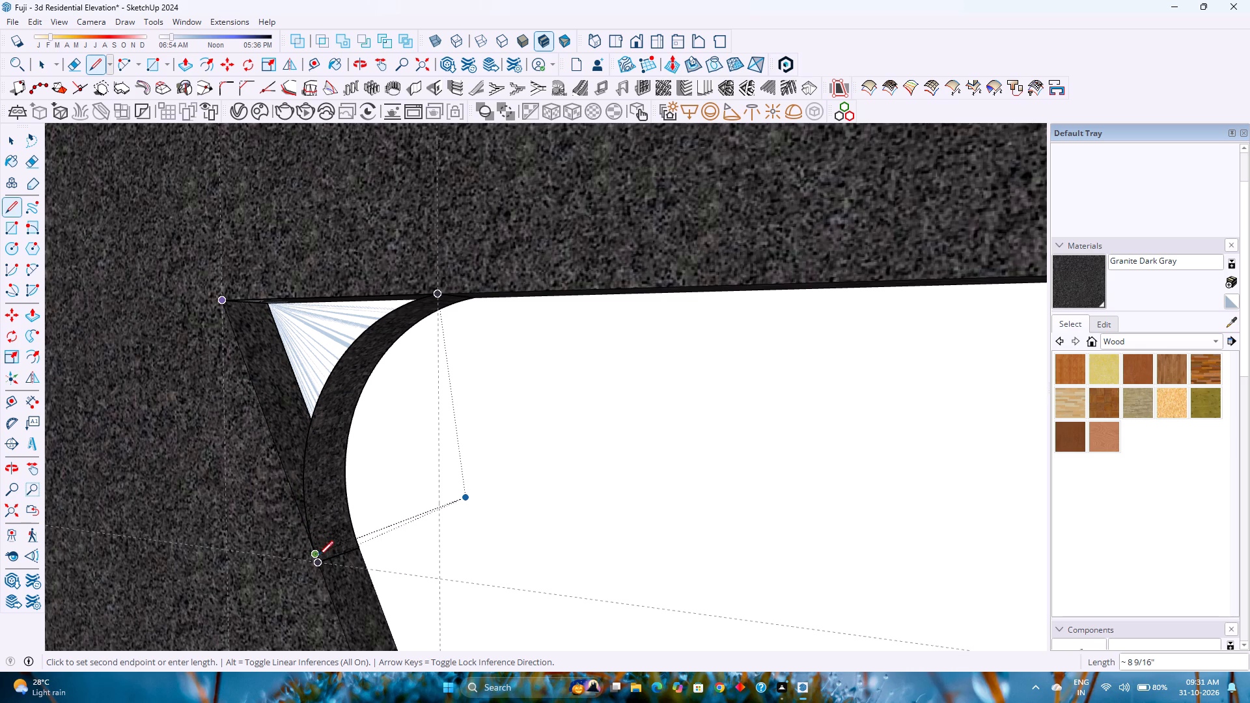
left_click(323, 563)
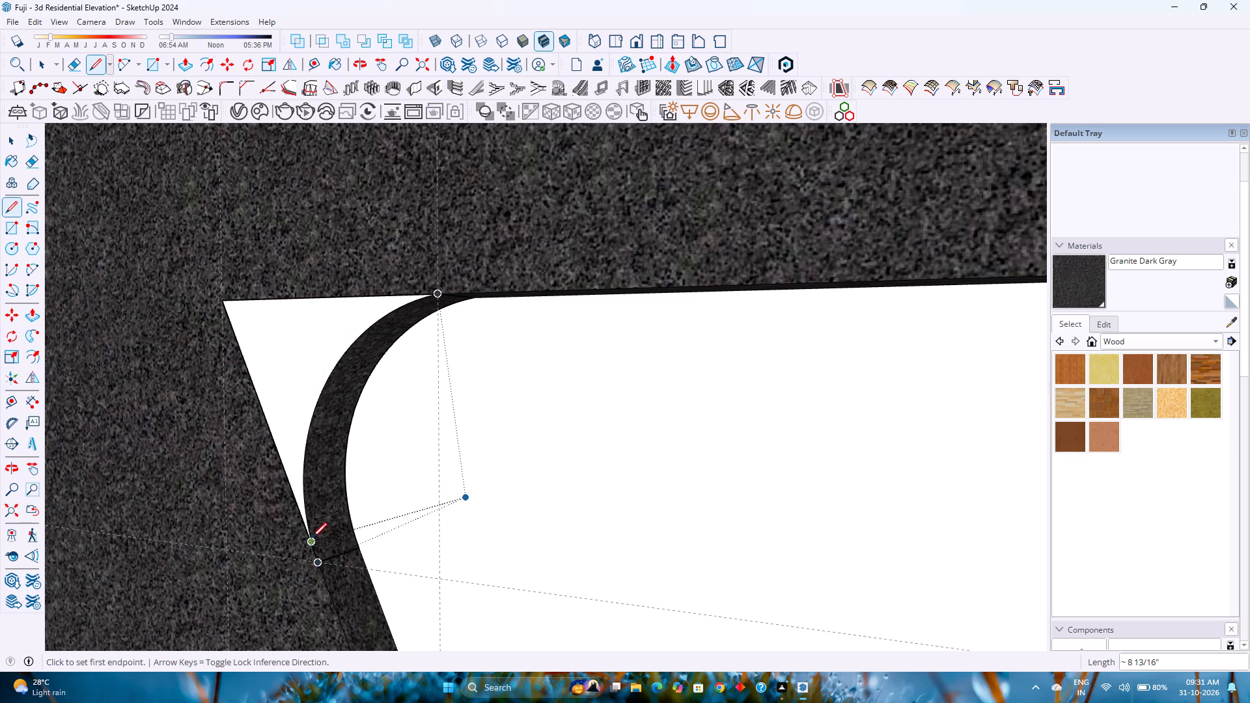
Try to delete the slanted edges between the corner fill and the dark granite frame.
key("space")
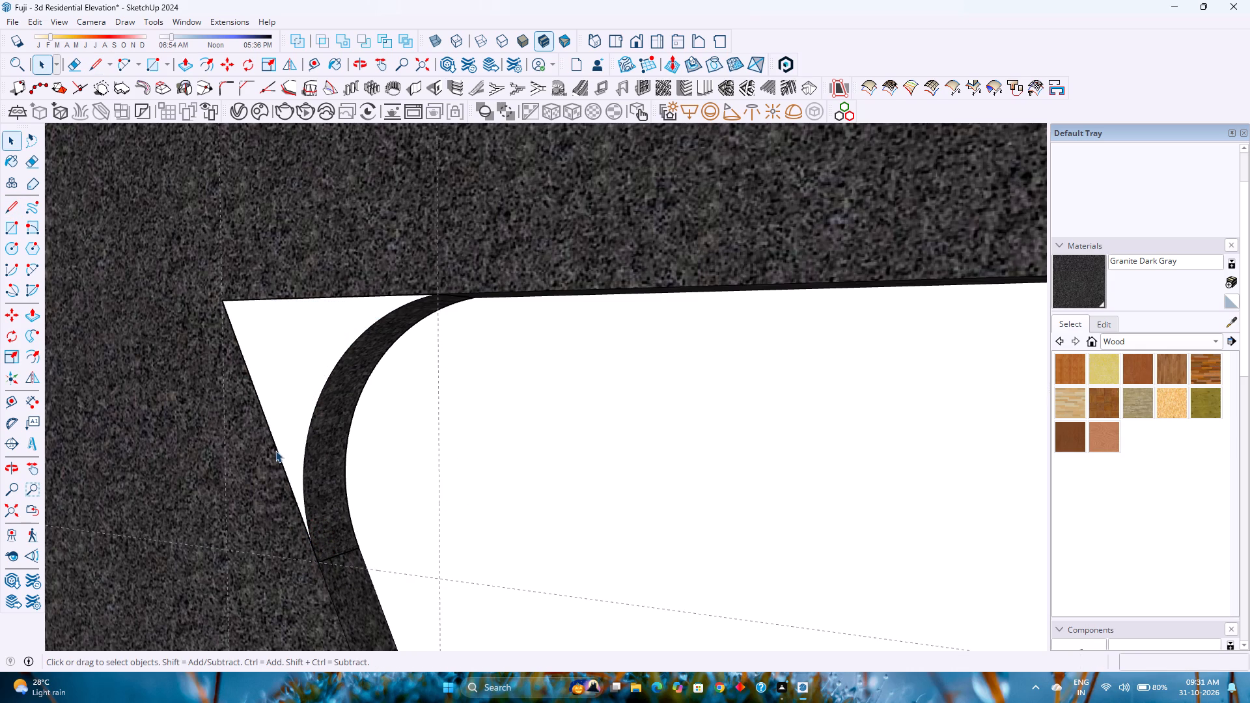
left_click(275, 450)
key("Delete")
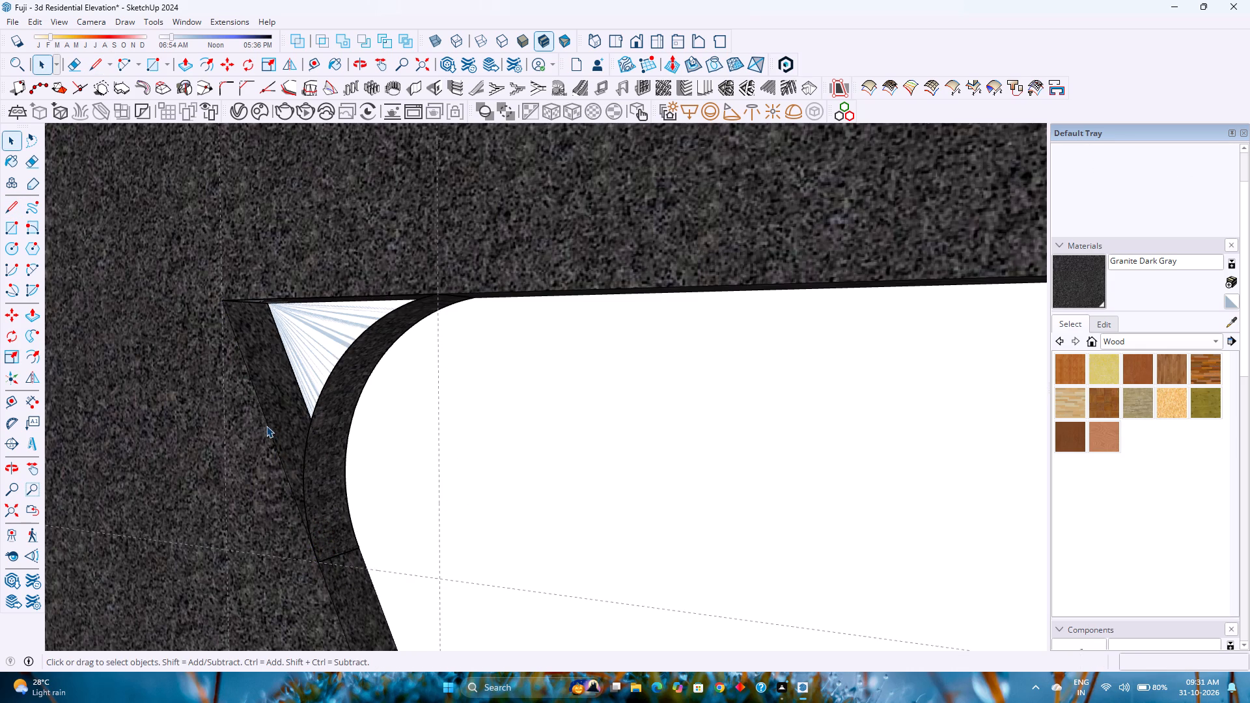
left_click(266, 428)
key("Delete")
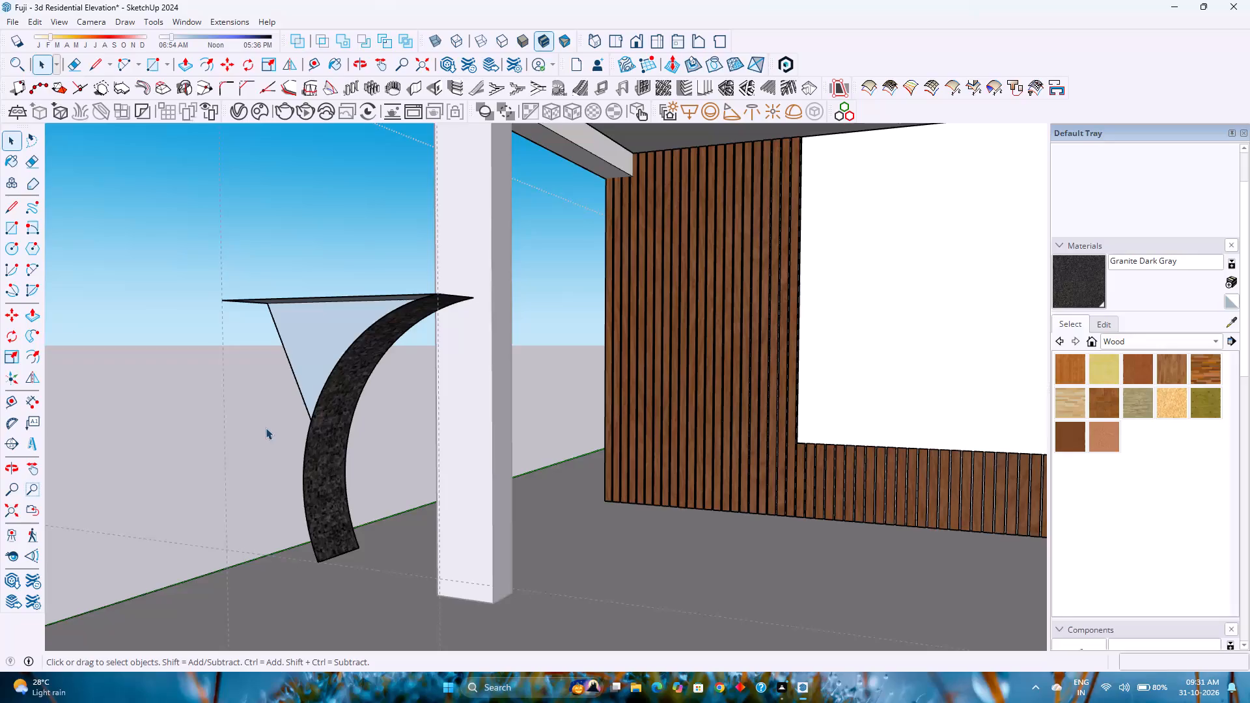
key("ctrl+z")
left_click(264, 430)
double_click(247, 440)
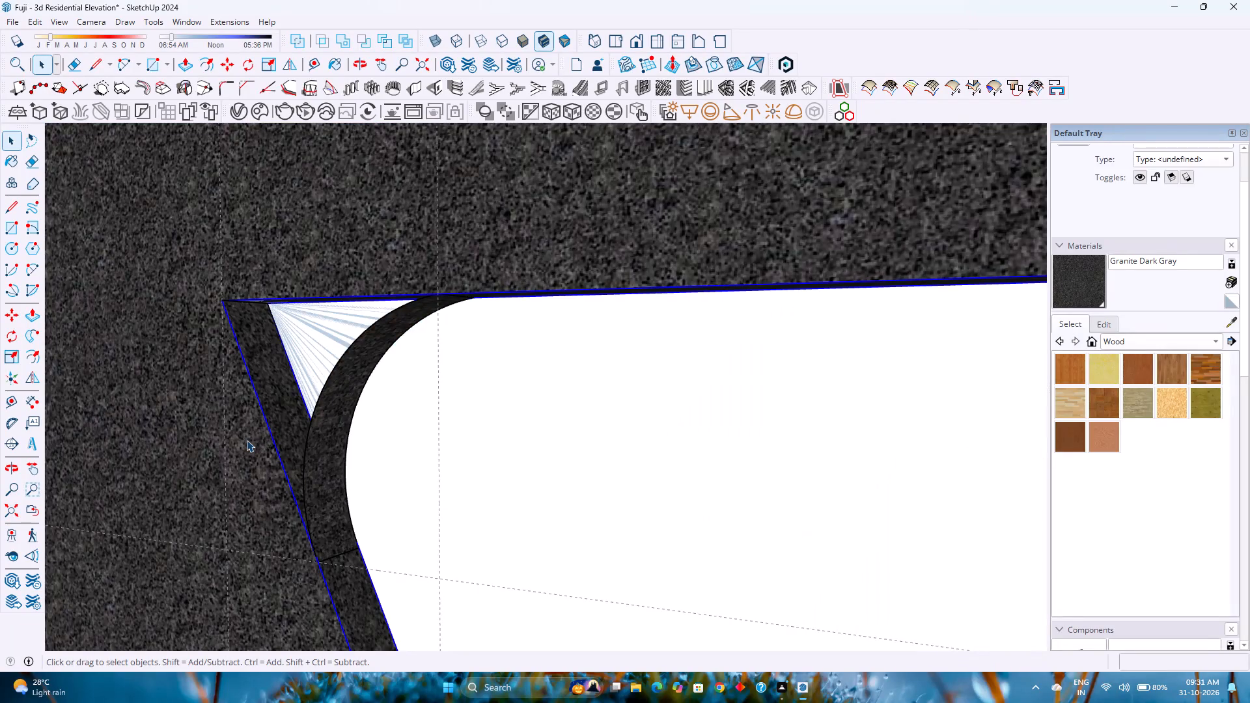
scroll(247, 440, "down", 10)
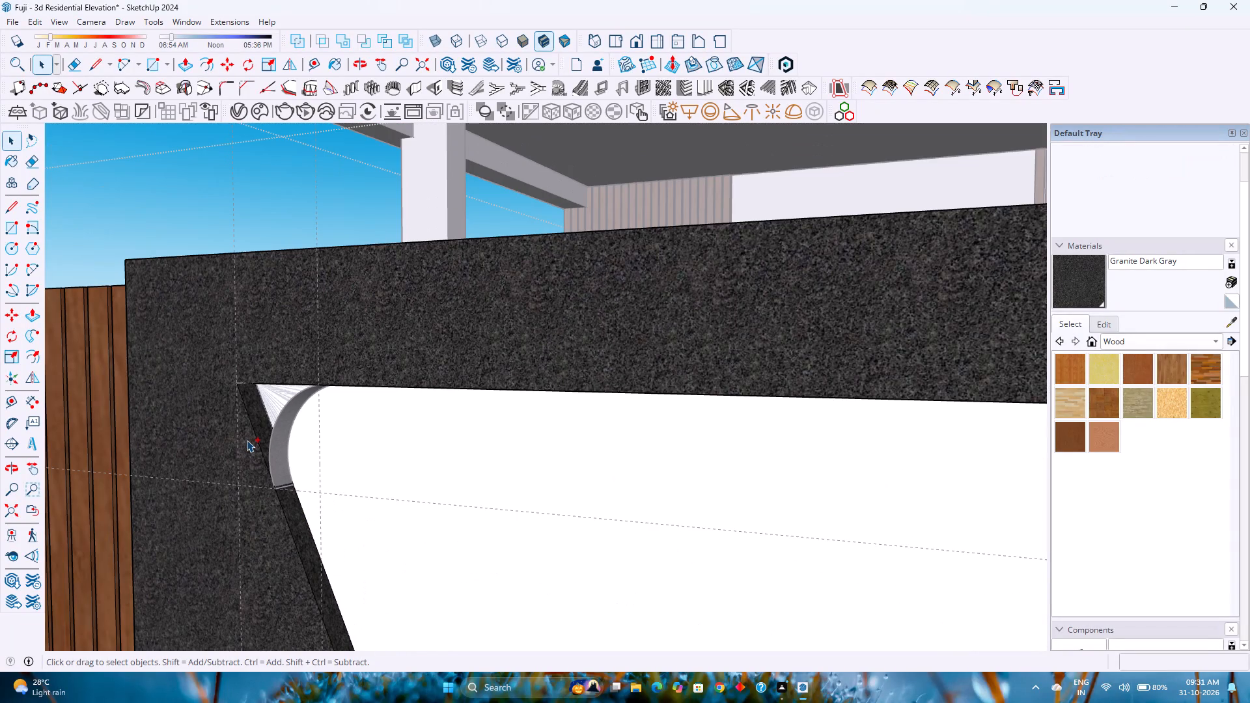
Undo the corner-fill work back to the bare arc across the granite frame's inner corner.
key("ctrl+z")
key("ctrl+z")
key("ctrl+z")
key("ctrl+z")
key("ctrl+z")
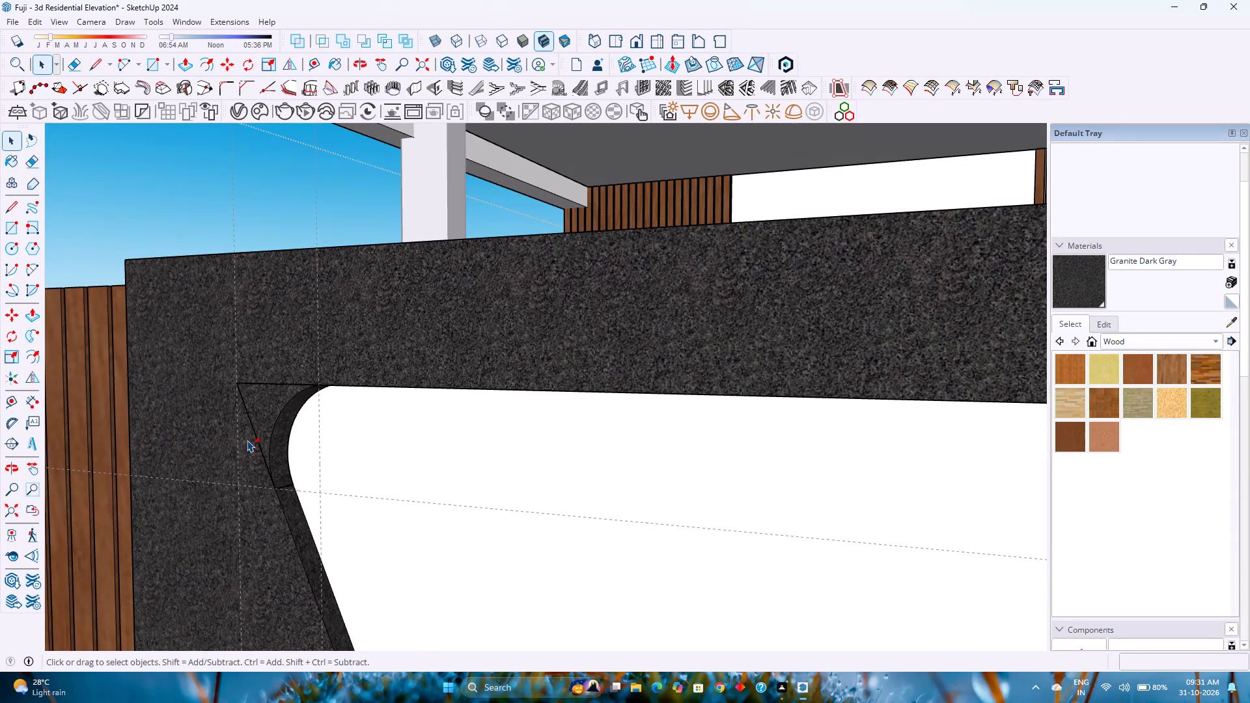
key("ctrl+z")
key("ctrl+z")
key("ctrl+z")
key("ctrl+z")
key("ctrl+z")
key("ctrl+z")
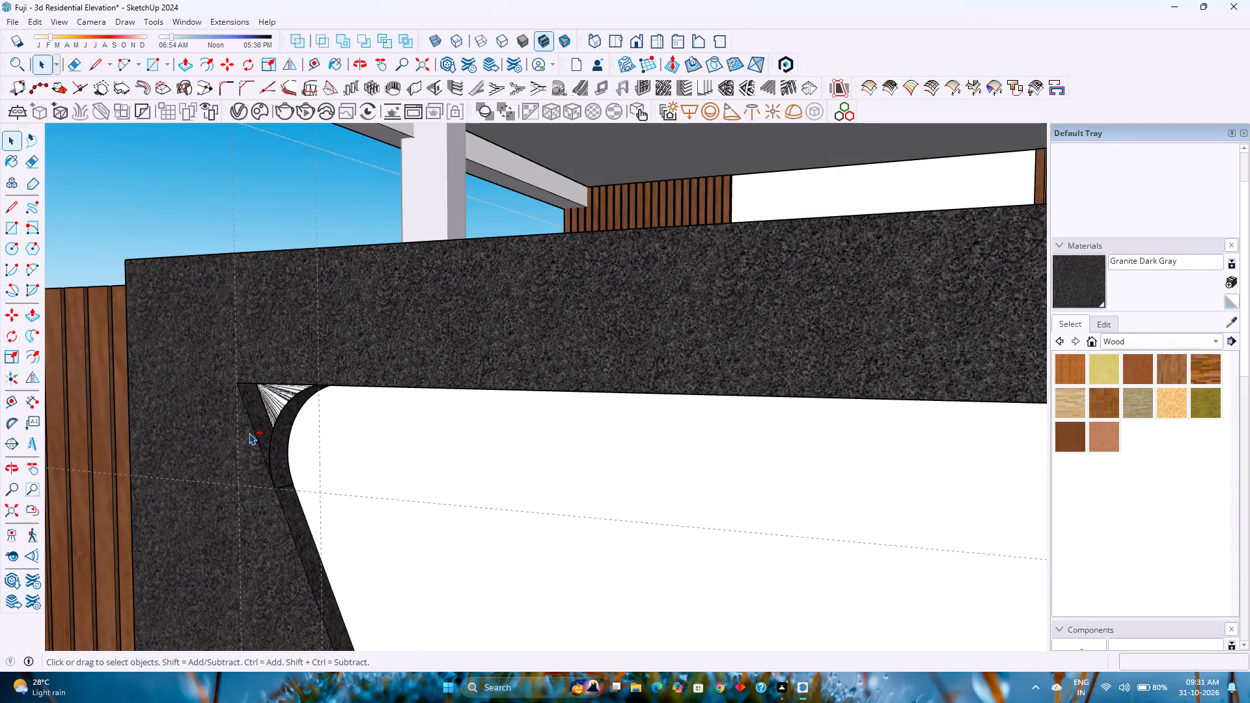
key("ctrl+z")
key("ctrl+z")
key("ctrl+z")
key("ctrl+z")
key("ctrl+z")
key("ctrl+z")
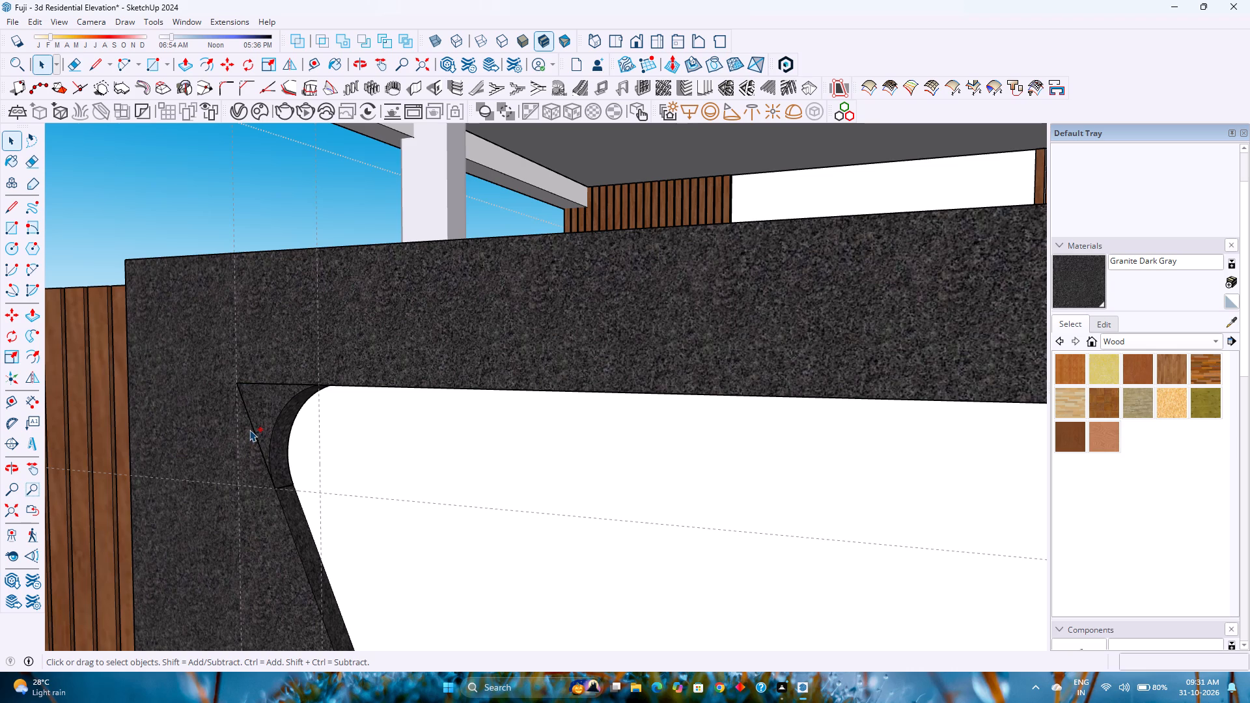
key("ctrl+z")
key("ctrl+z")
key("ctrl+z")
left_click(279, 351)
left_click(274, 411)
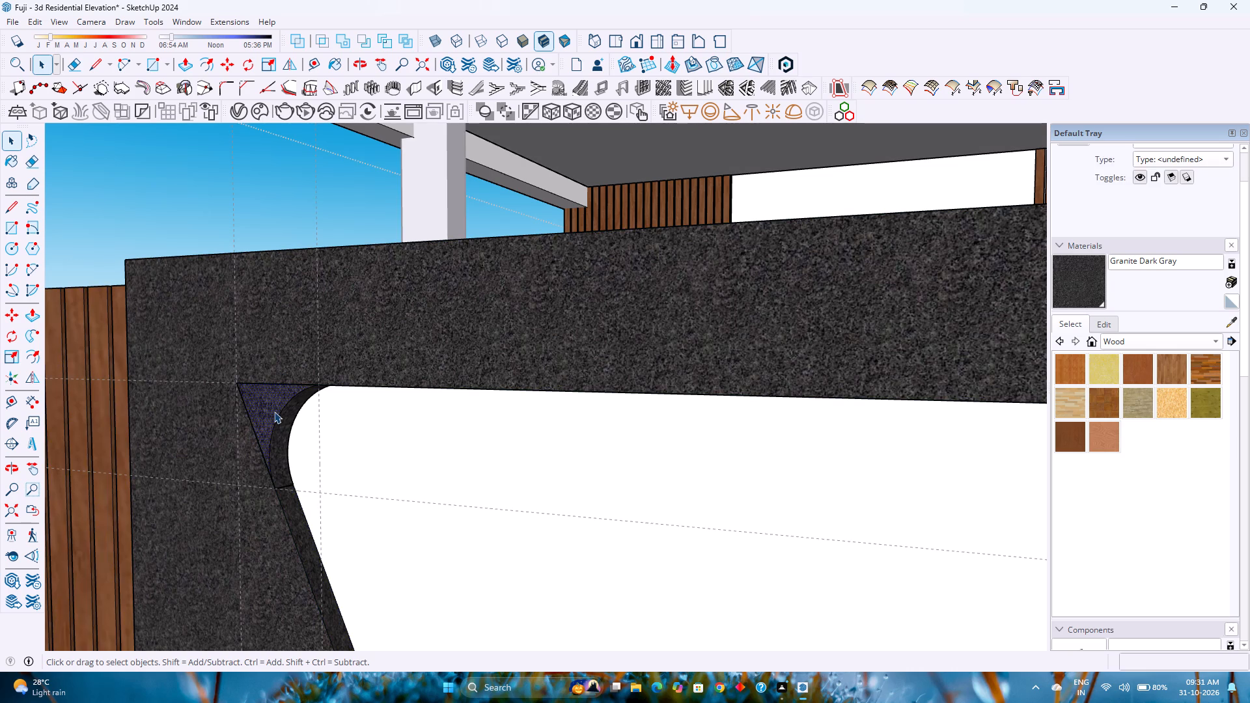
key("ctrl+z")
key("ctrl+z")
key("ctrl+z")
key("ctrl+z")
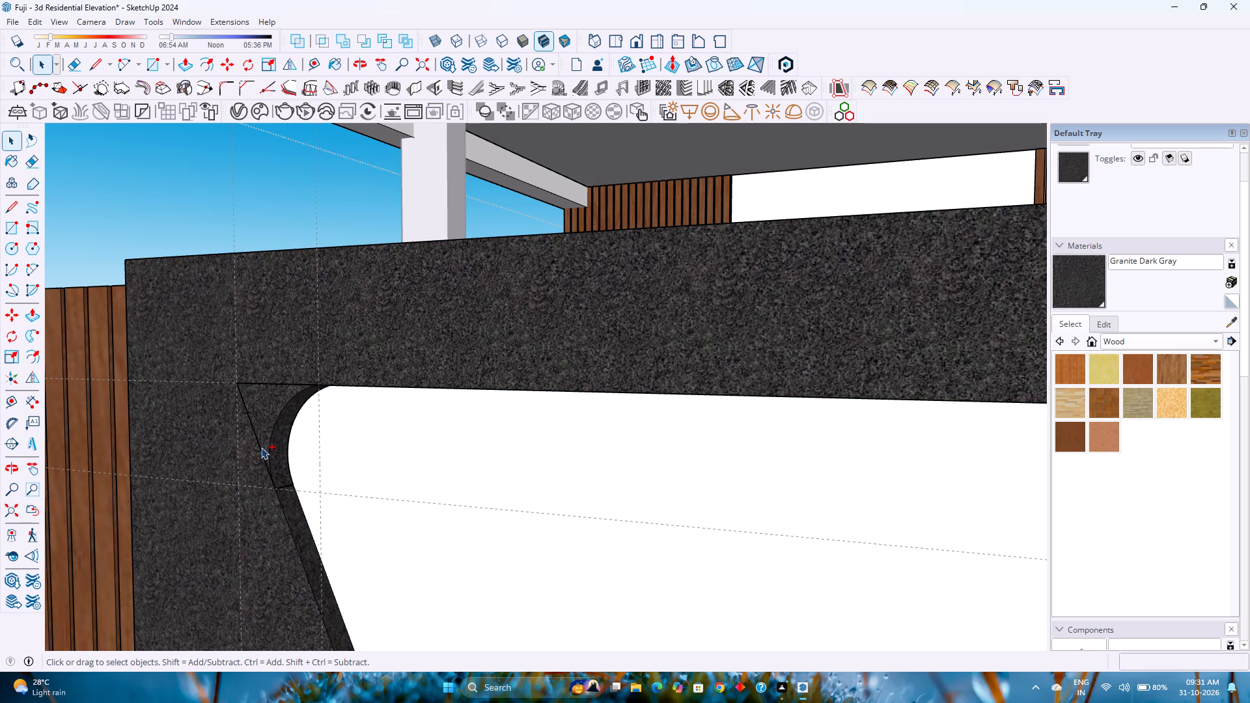
key("ctrl+z")
key("ctrl+z")
key("ctrl+z")
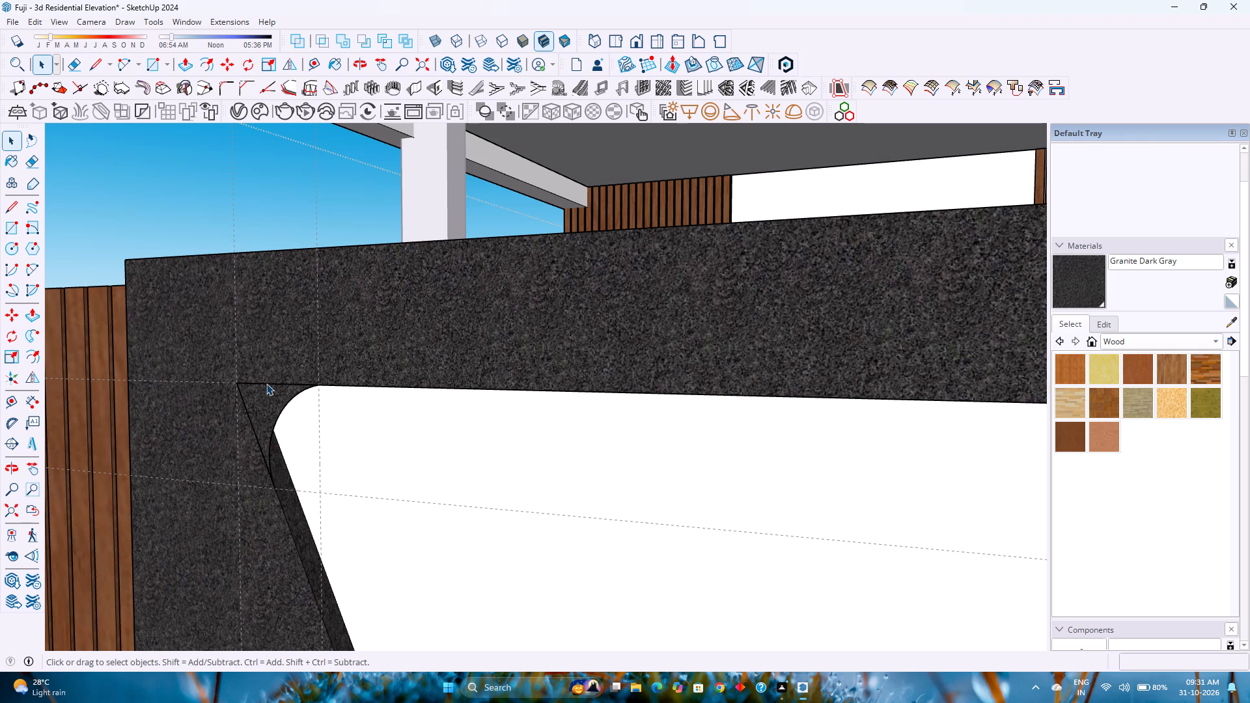
key("ctrl+z")
key("ctrl+z")
key("ctrl+z")
key("ctrl+z")
Delete the loose 12-segment arc across the frame's inner corner.
left_click(279, 417)
key("Delete")
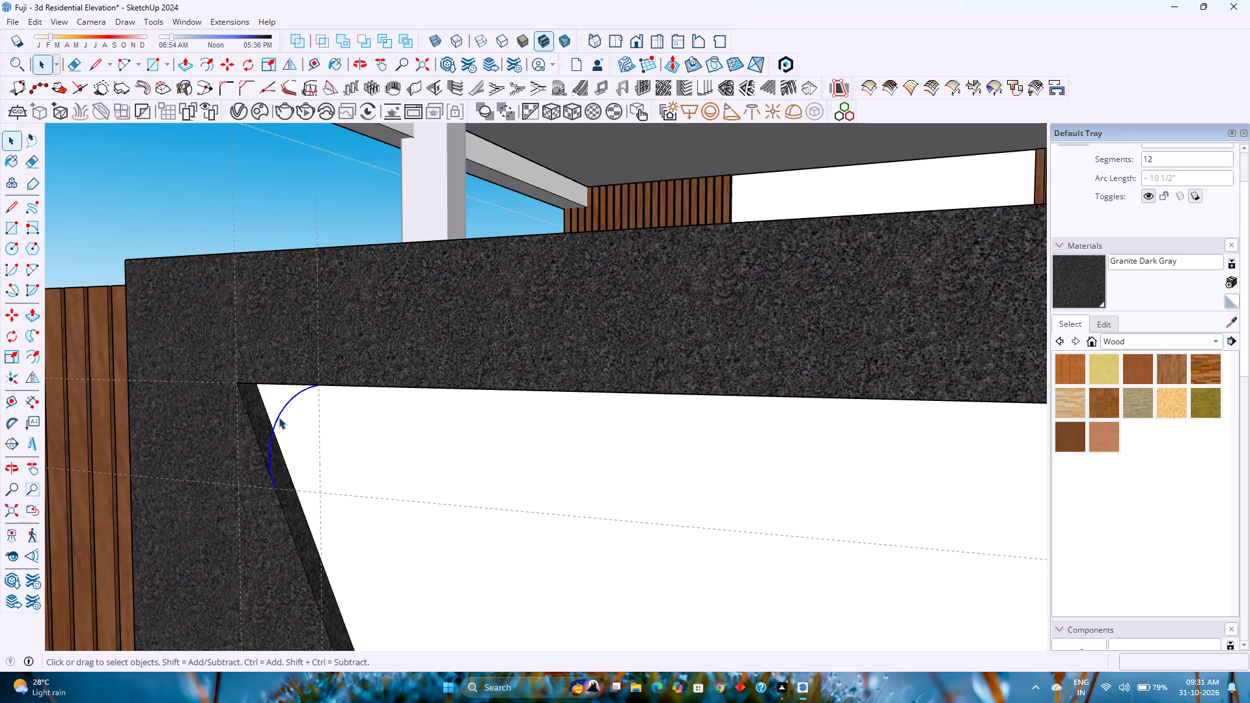
Inside the granite frame group, draw a two-point arc about 9 1/16" long between the guide intersections on the slanted and top inner edges.
left_click(264, 371)
double_click(264, 368)
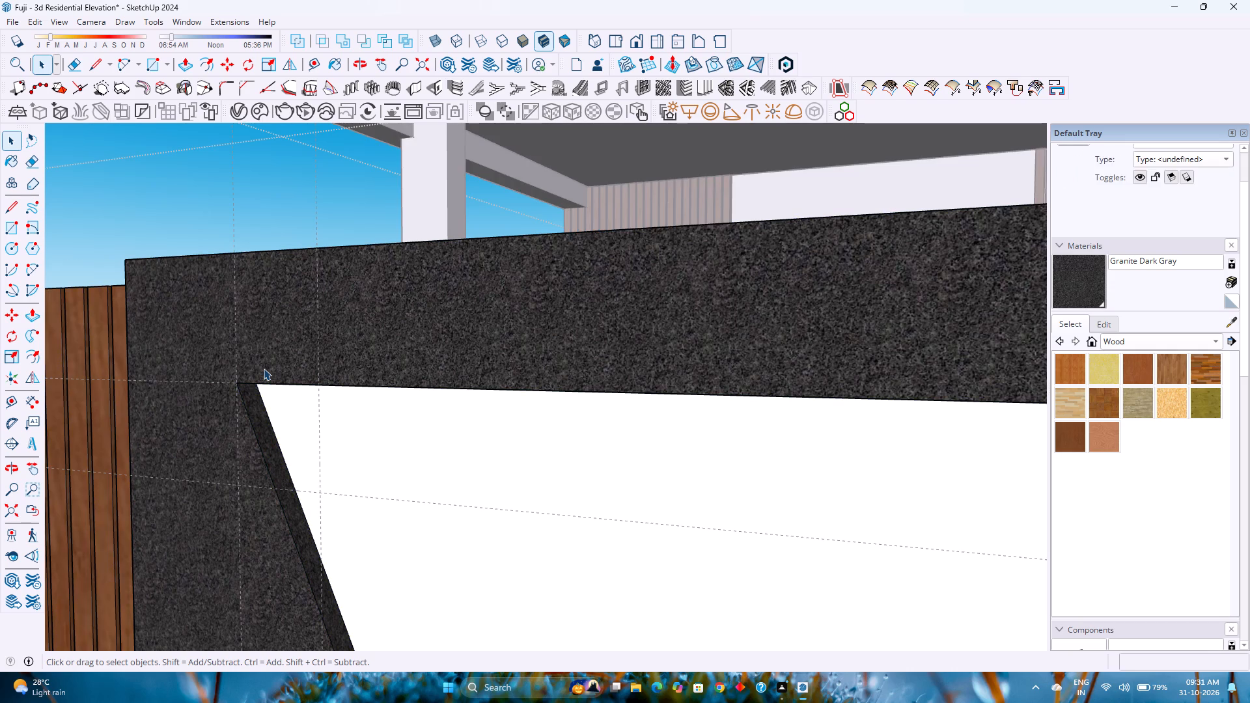
left_click(264, 466)
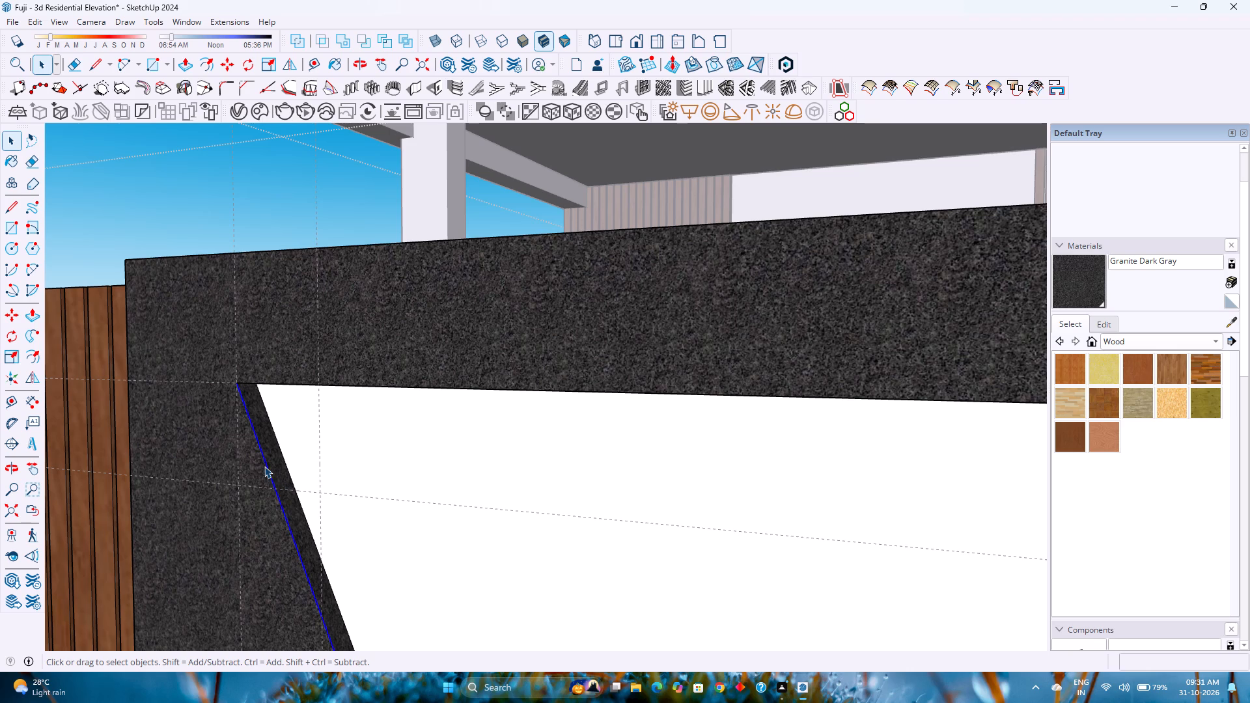
left_click(275, 378)
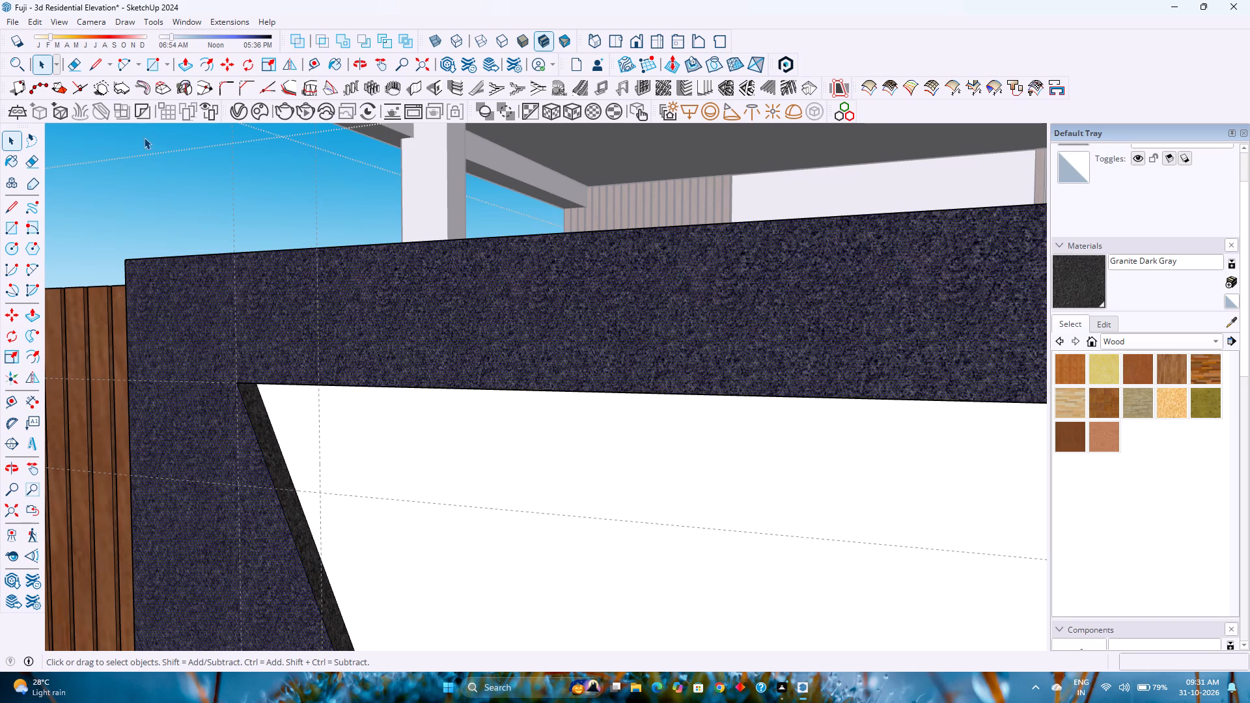
left_click(128, 68)
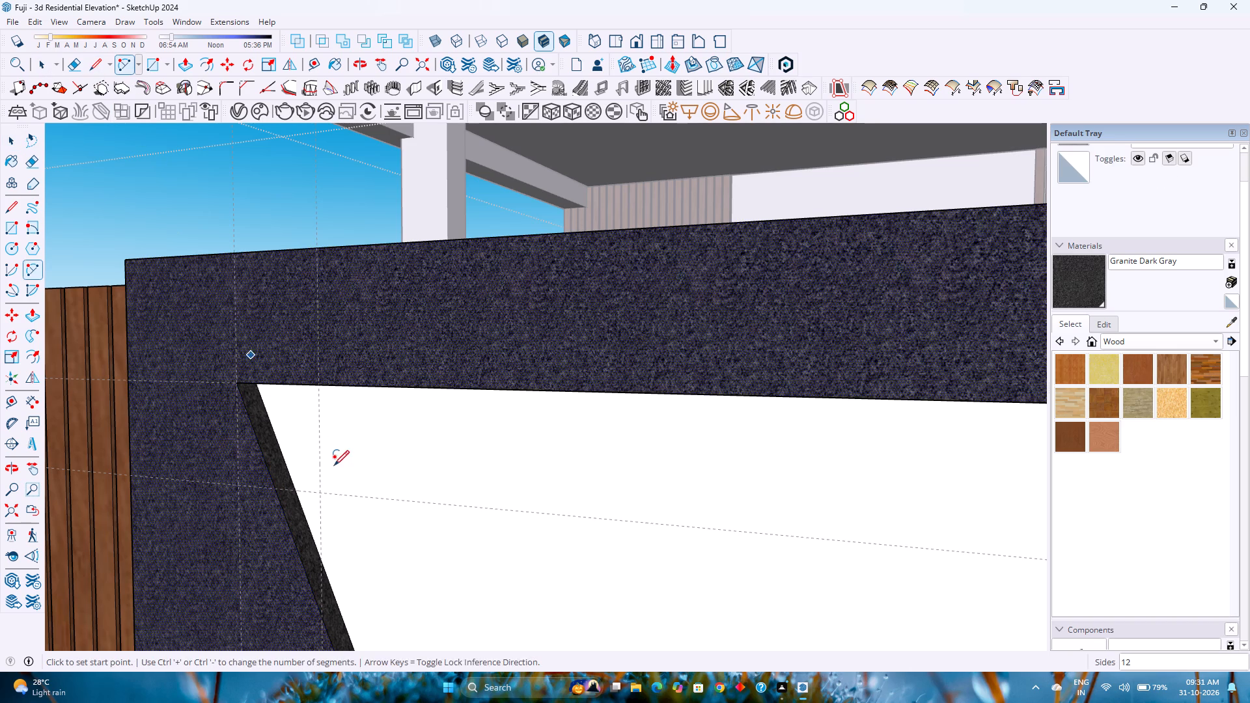
left_click(279, 490)
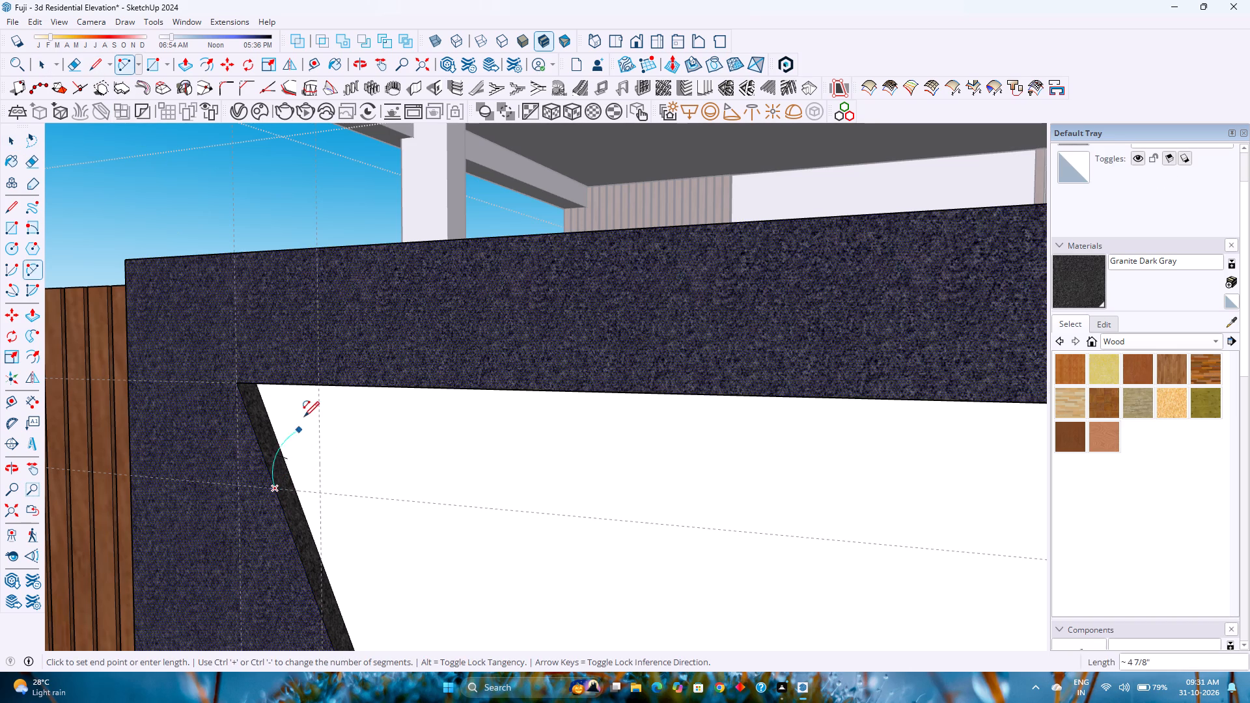
double_click(319, 383)
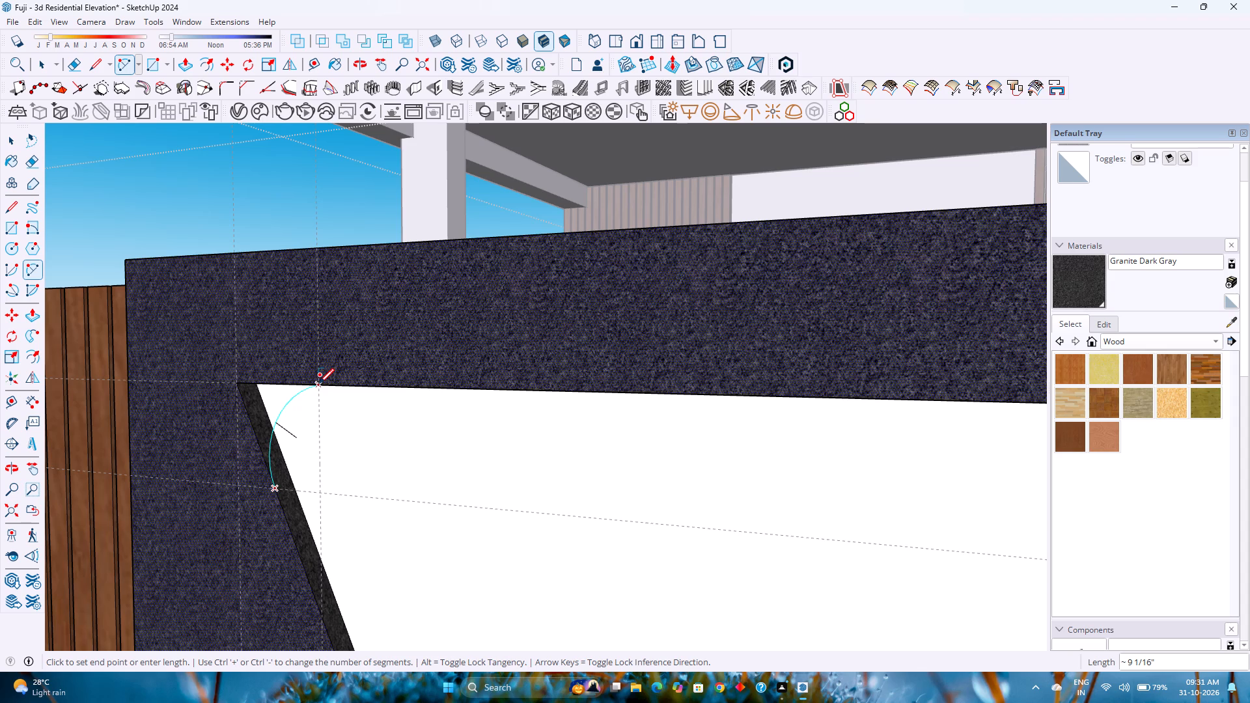
key("space")
Set the new corner arc's segments to 80.
left_click(296, 395)
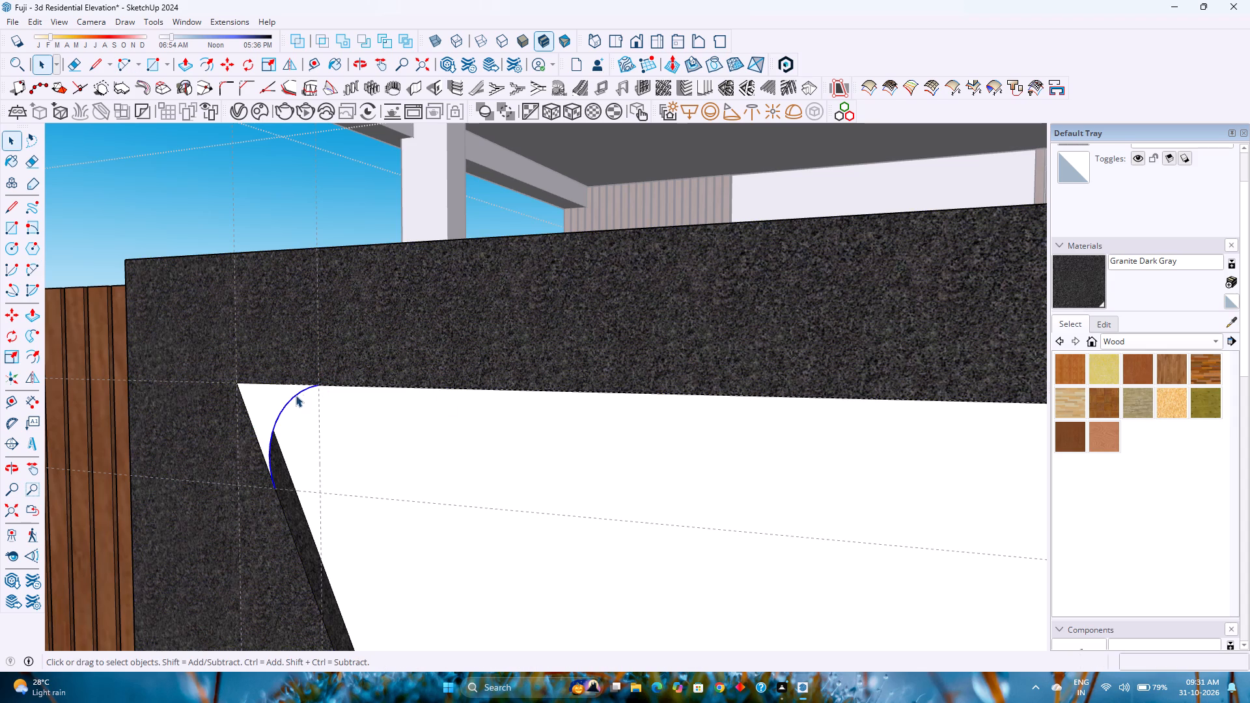
double_click(1161, 157)
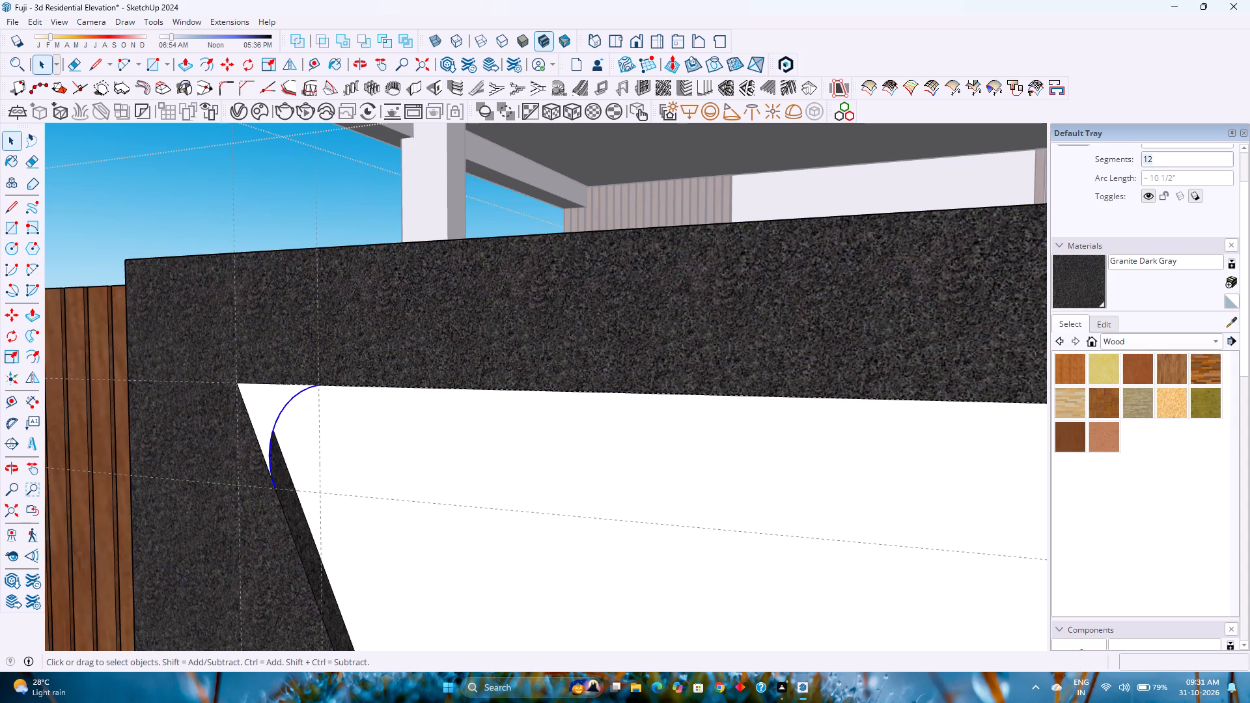
key("8")
key("0")
key("Return")
Push/Pull the white corner face beside the arc by 2" to the frame's back.
left_click(266, 404)
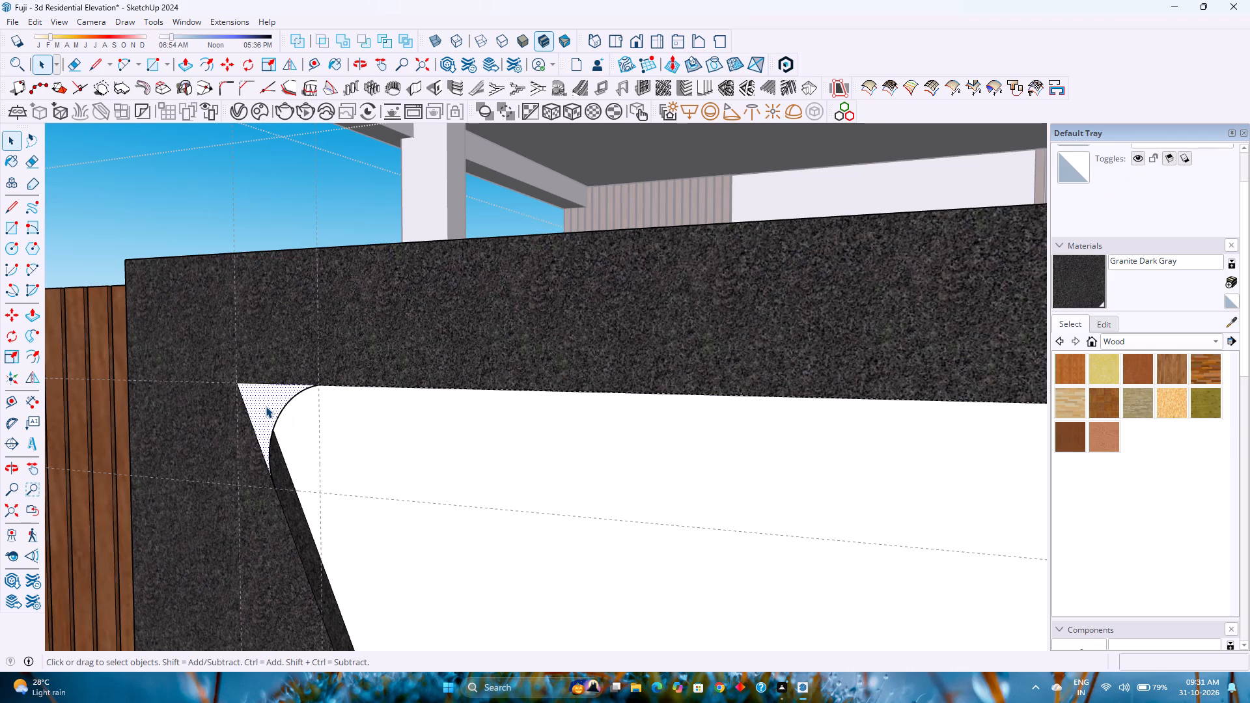
key("p")
left_click(264, 419)
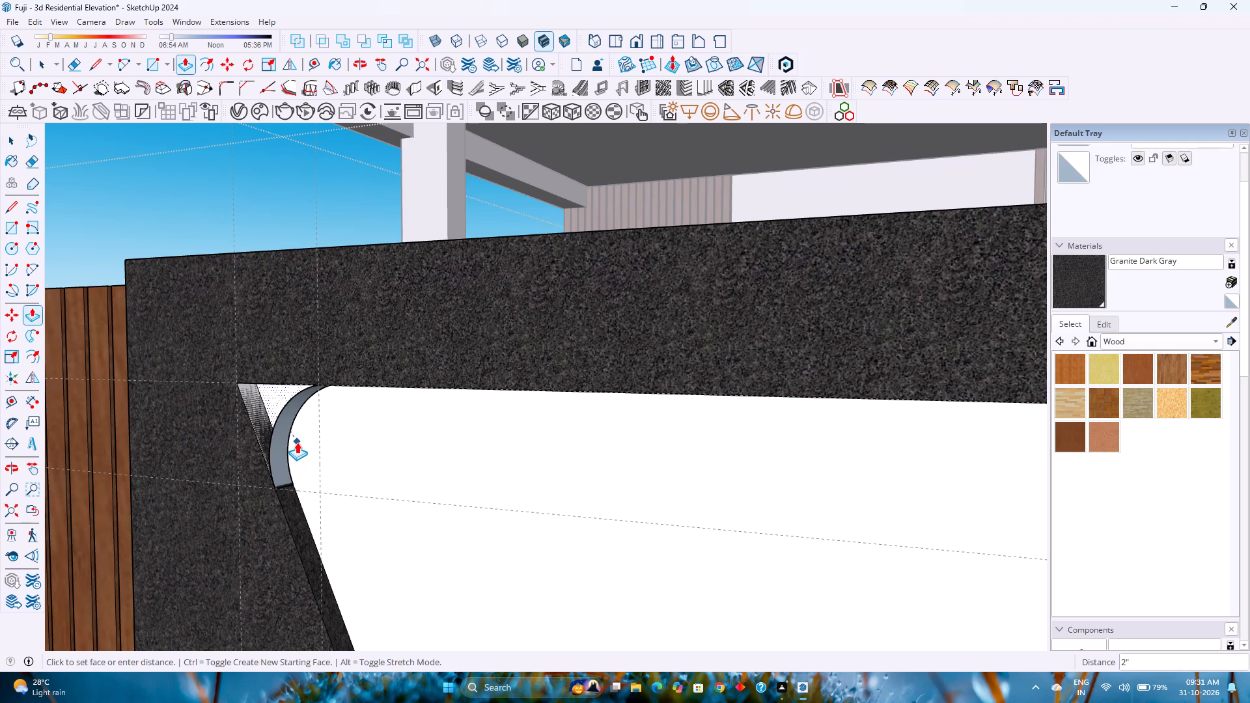
left_click(297, 446)
key("space")
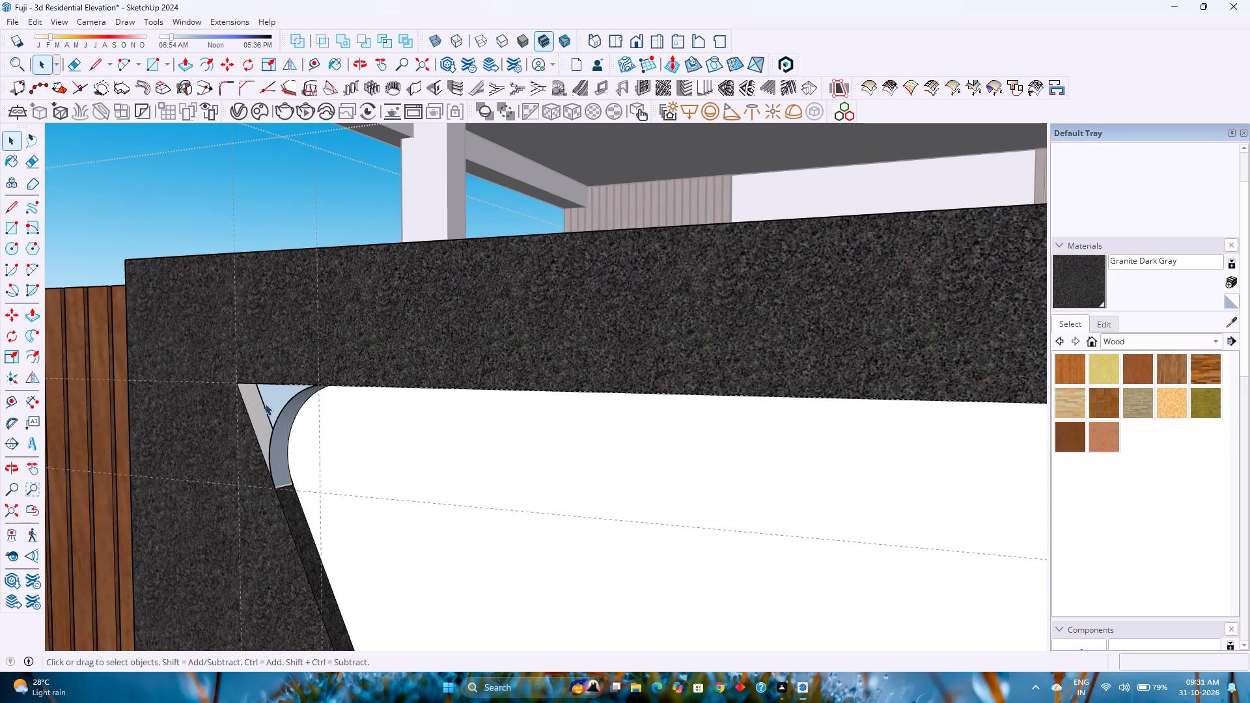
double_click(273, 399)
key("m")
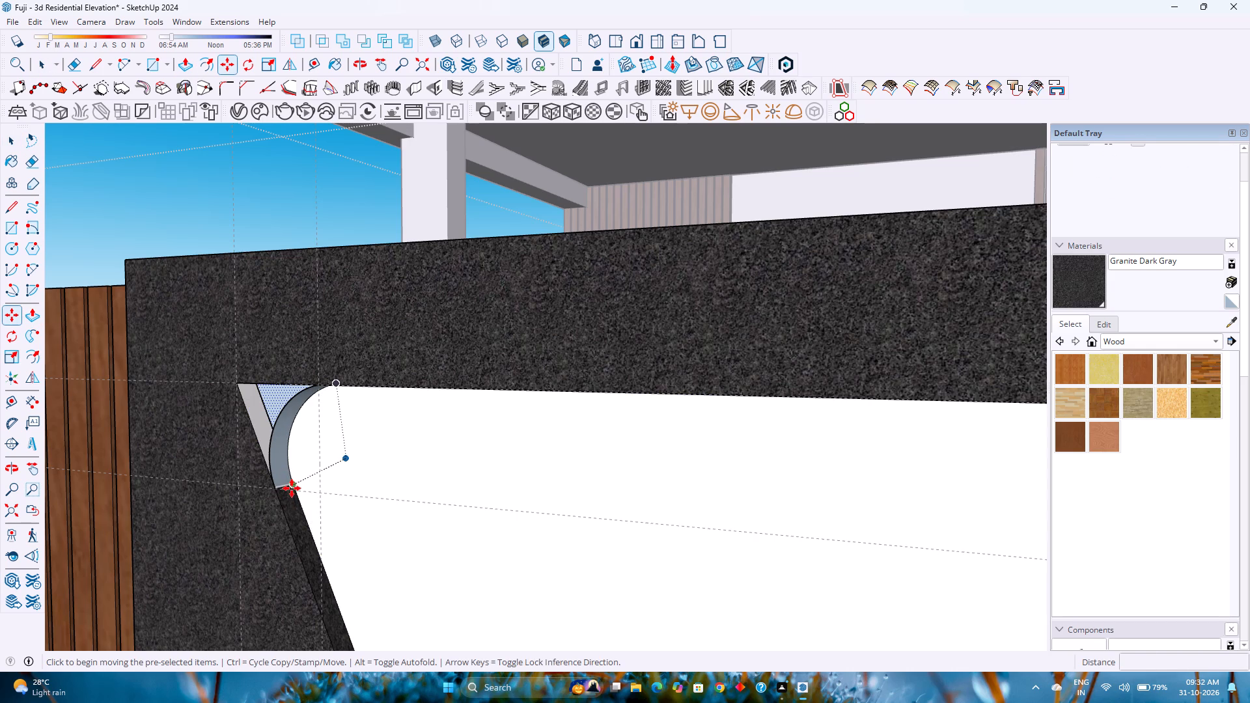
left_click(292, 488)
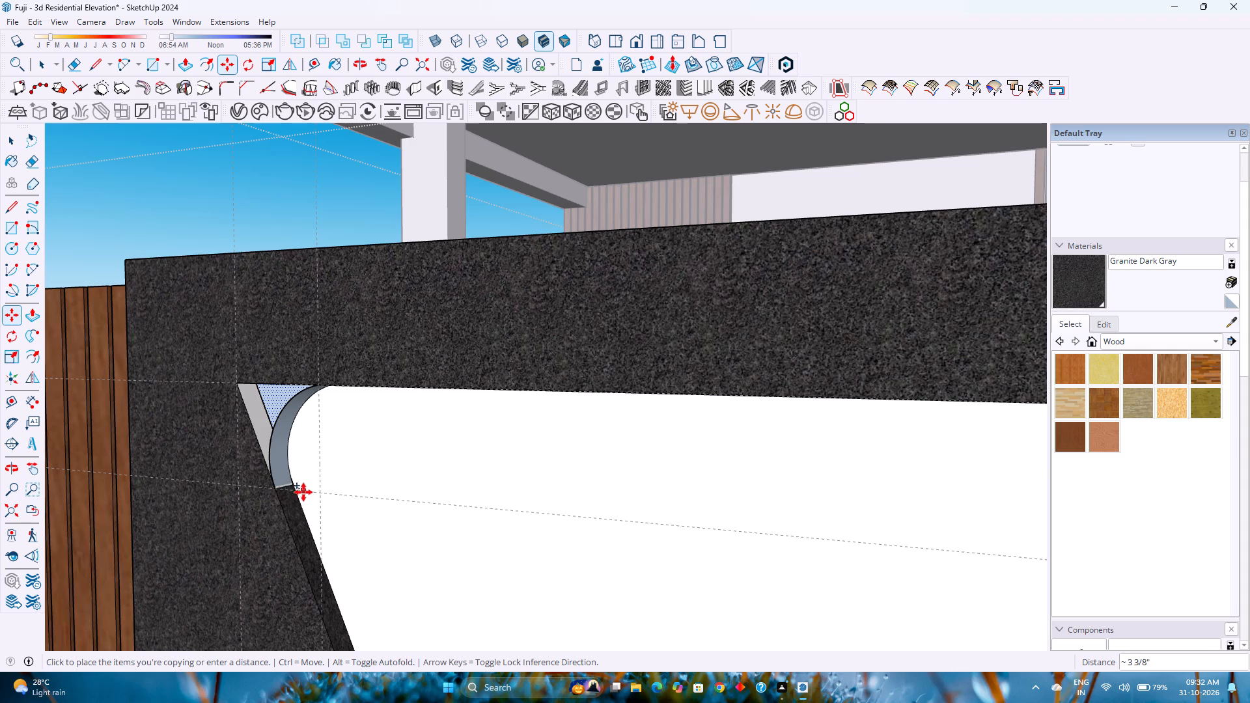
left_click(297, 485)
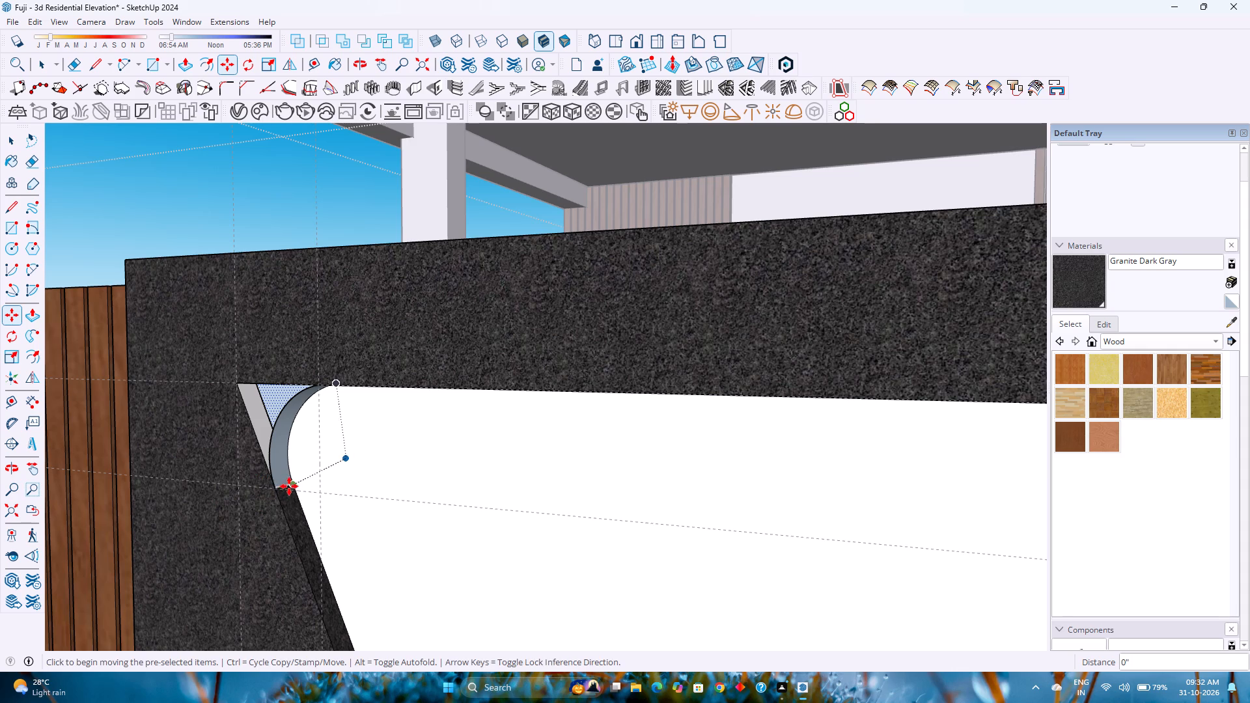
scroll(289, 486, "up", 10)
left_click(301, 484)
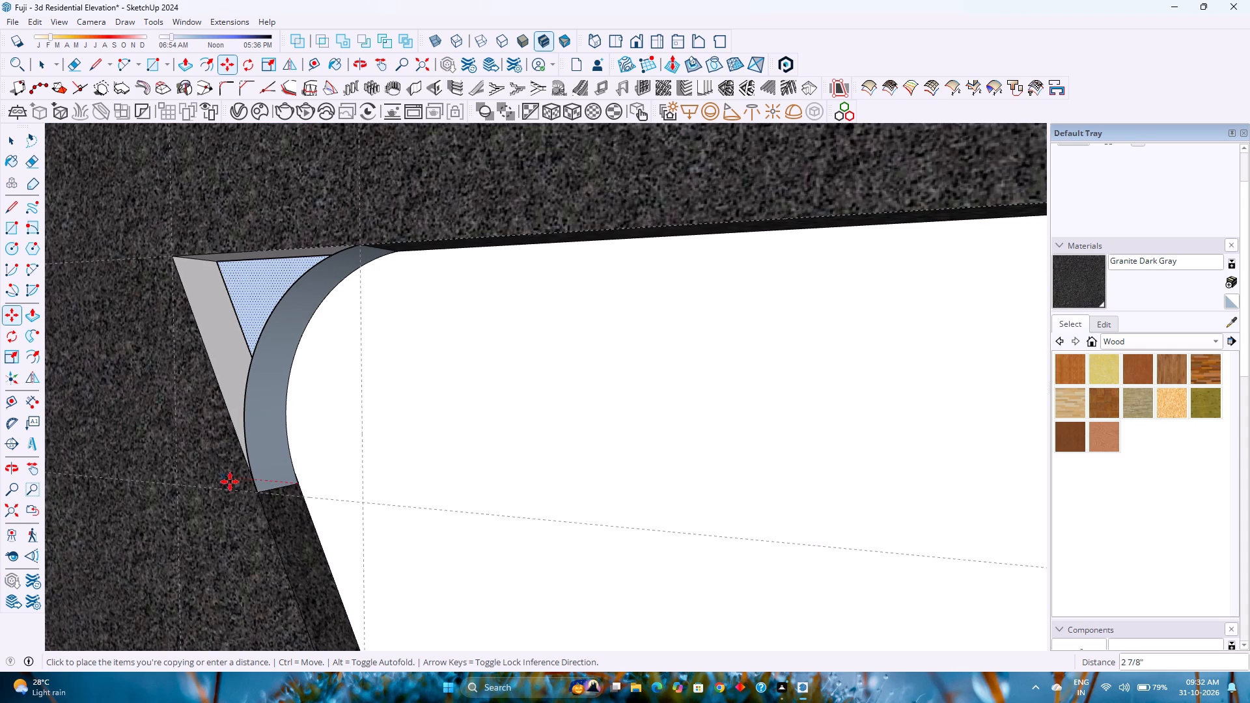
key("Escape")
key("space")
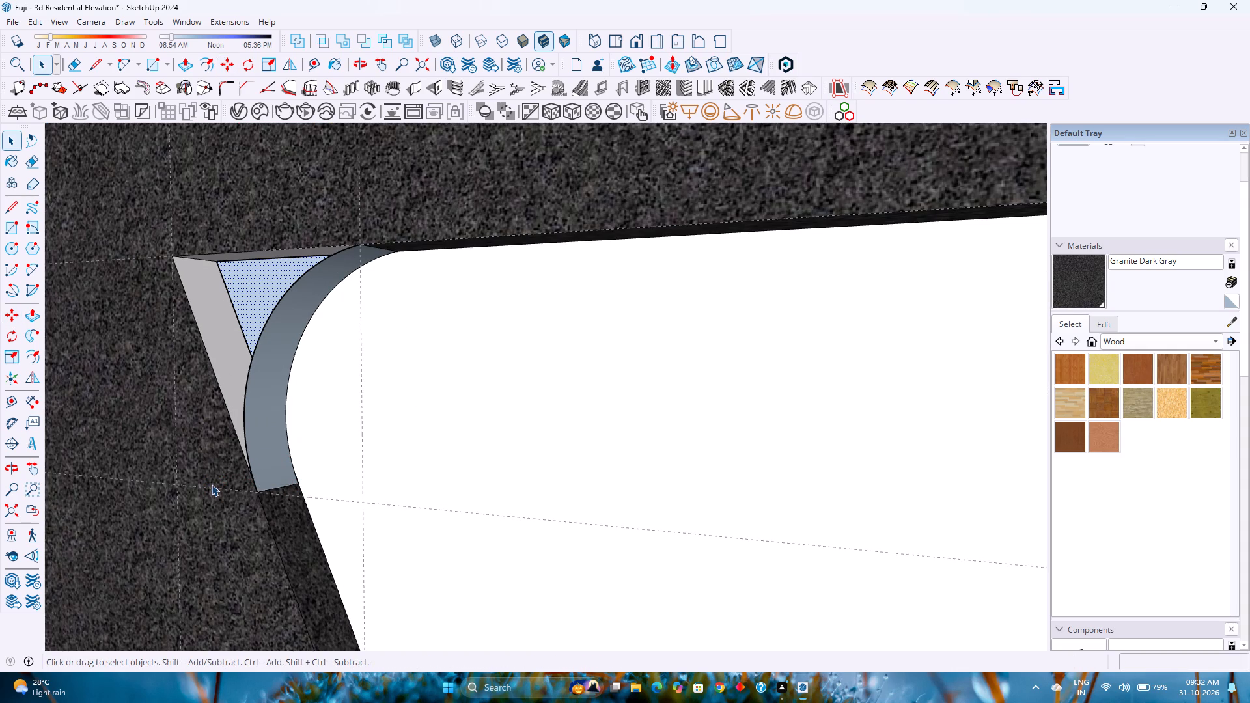
Draw a line along the frame's slanted inner edge from the sharp corner to the arc's lower end, closing the front corner face.
key("l")
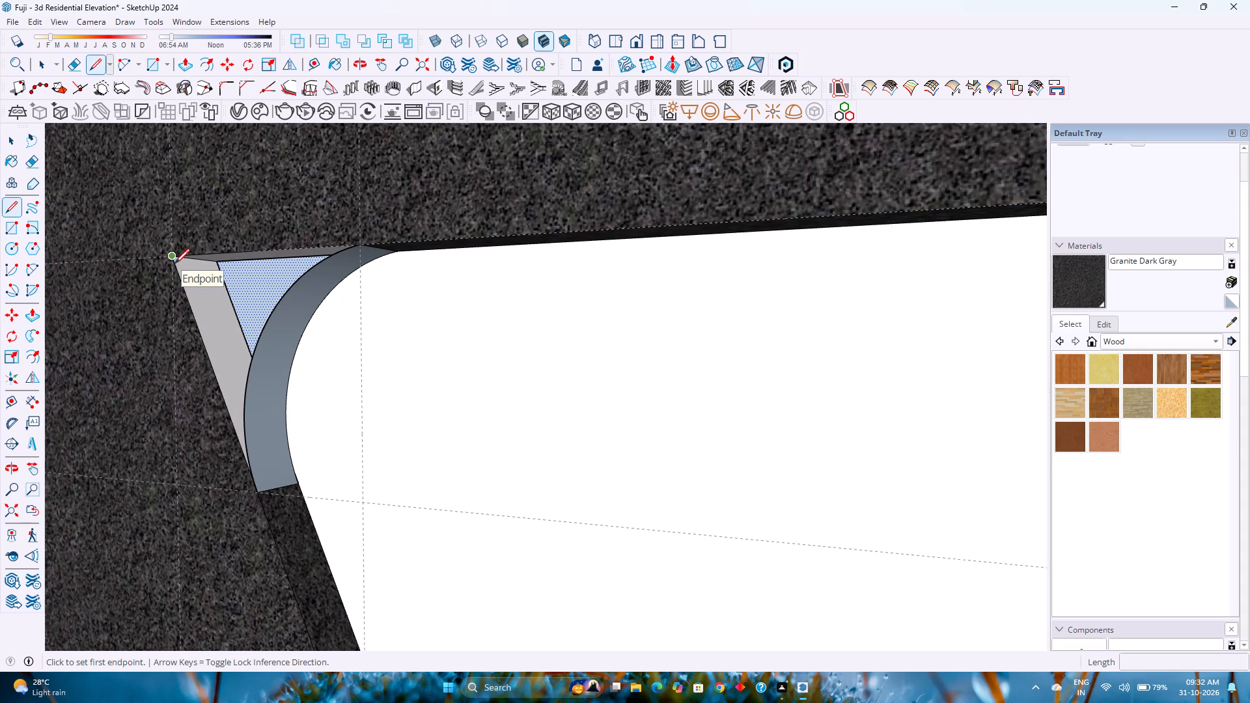
key("space")
left_click(187, 253)
key("l")
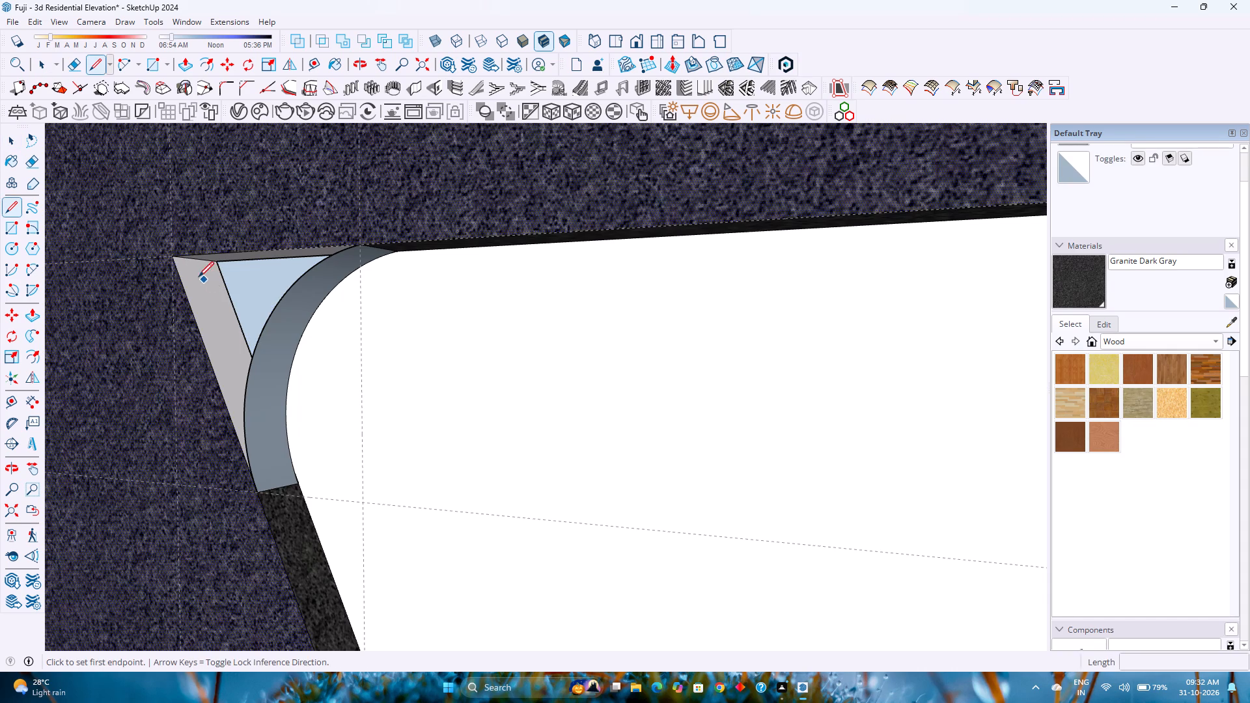
left_click(168, 256)
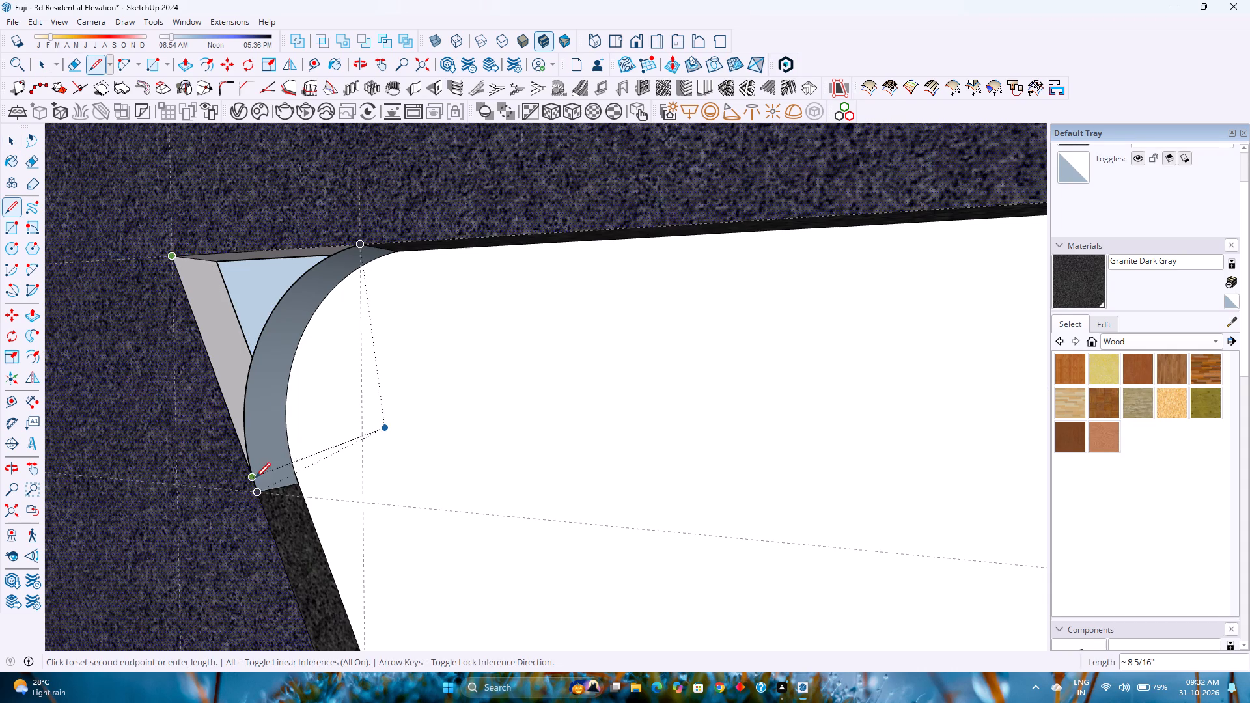
left_click(258, 493)
key("space")
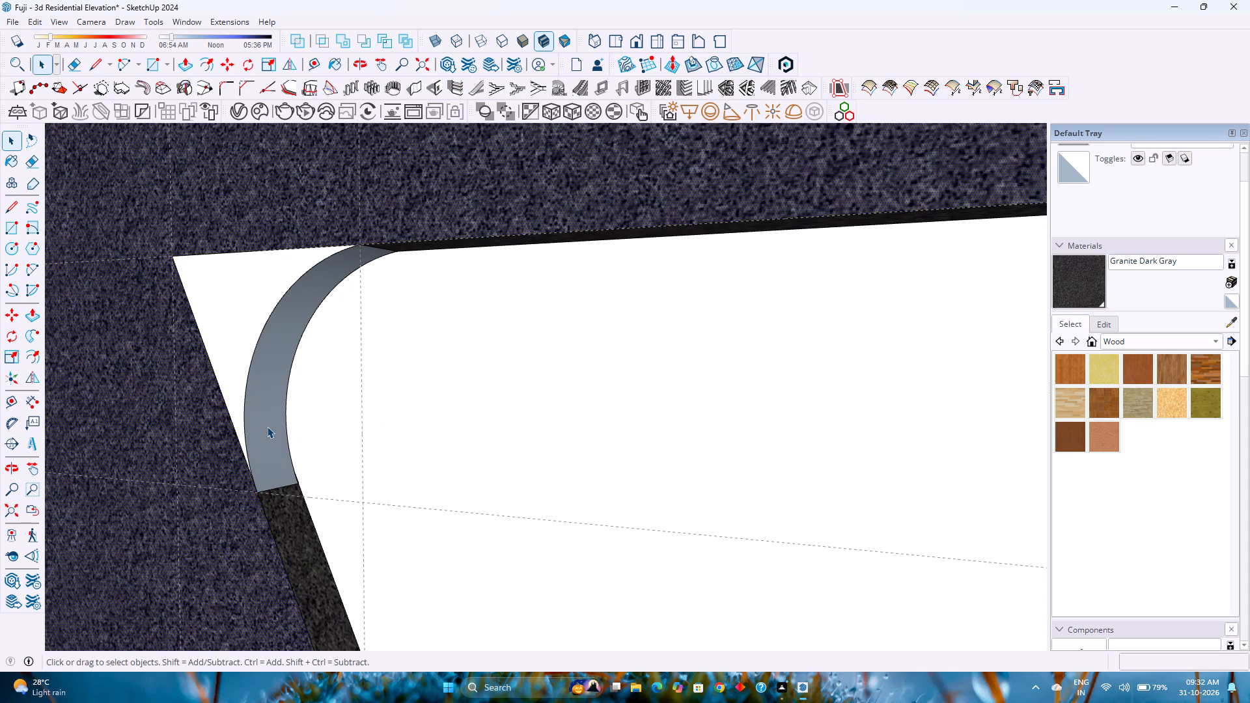
Reverse the curved face along the rounded inner corner.
left_click(269, 424)
right_click(269, 424)
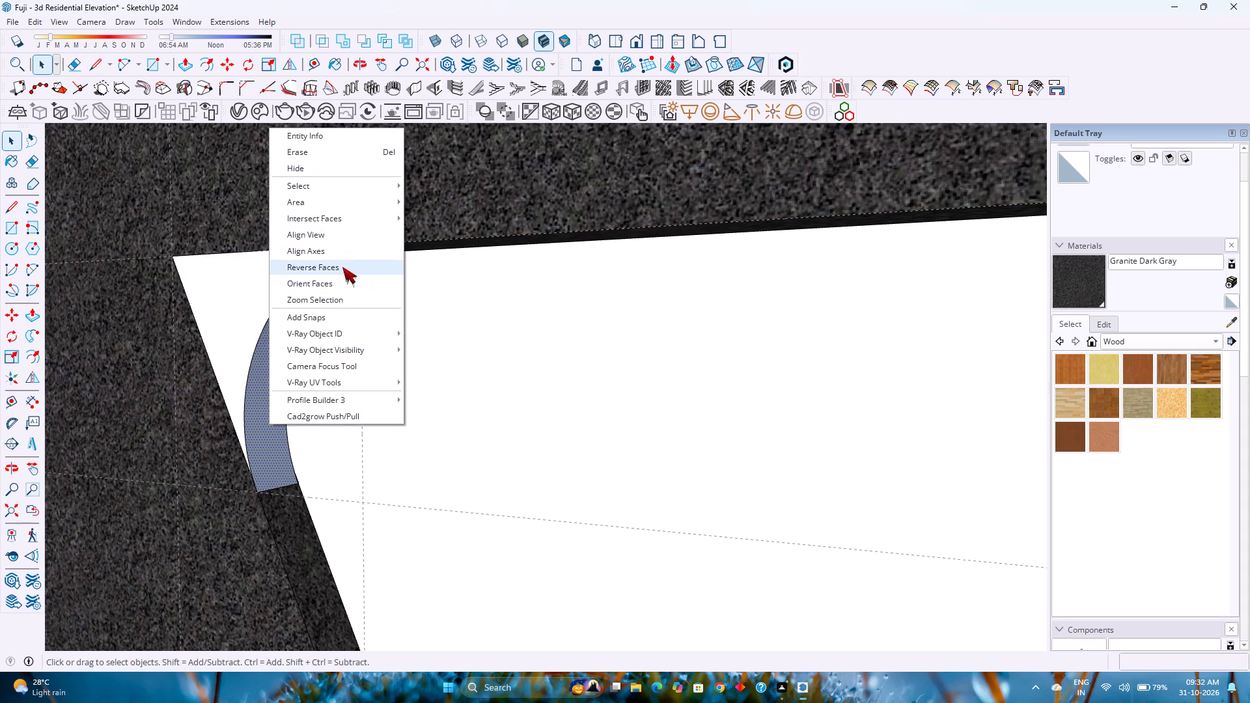
left_click(342, 266)
Paint the white front face of the corner fill with Granite Dark Gray.
left_click(250, 284)
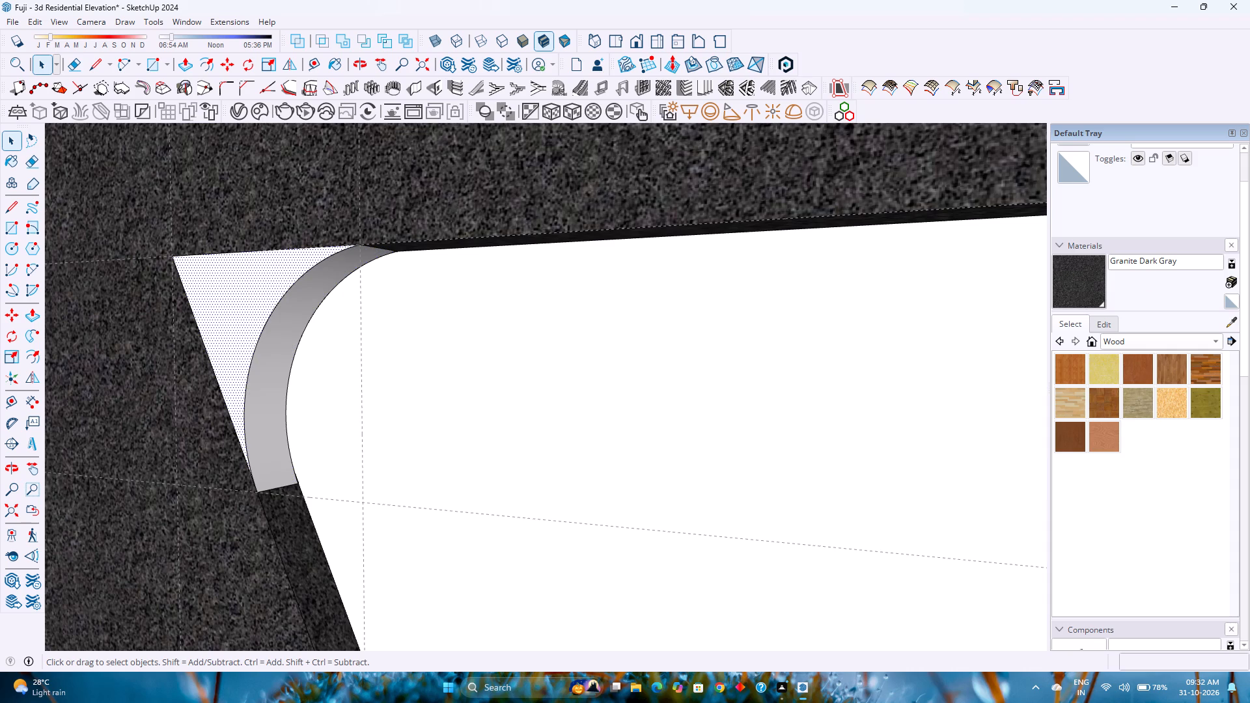
left_click(1071, 280)
left_click(215, 306)
key("space")
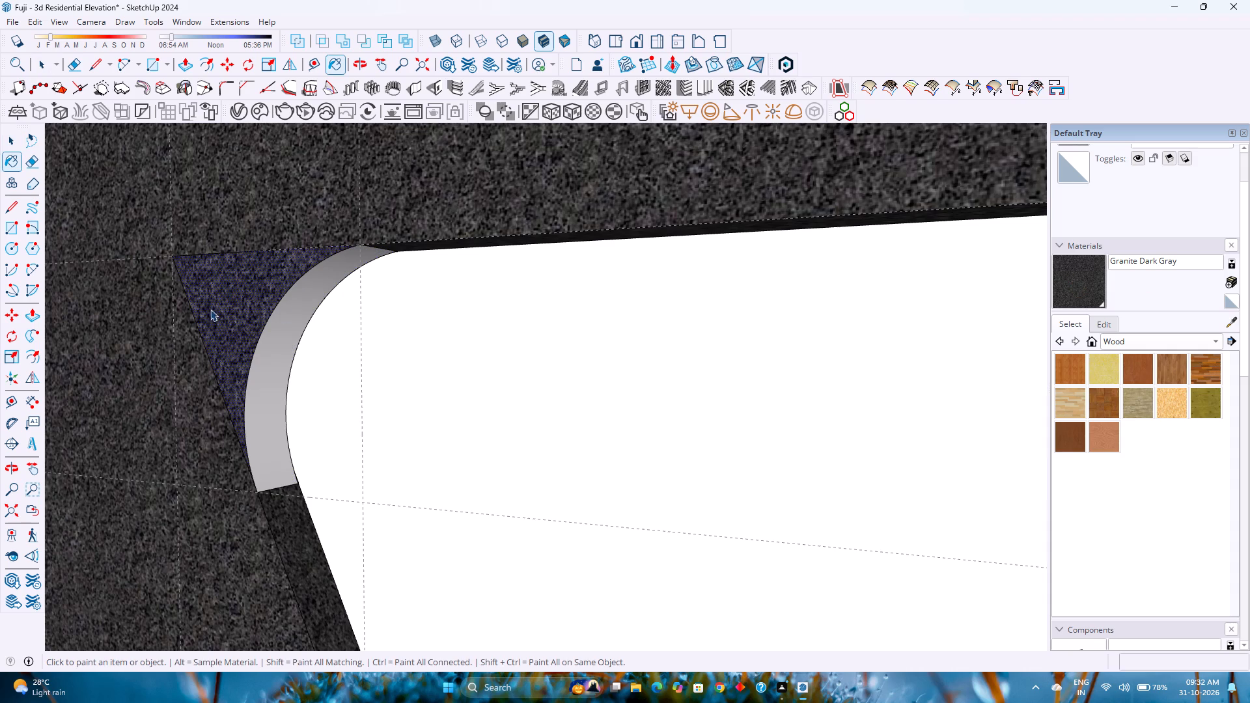
Delete the slanted and top seam edges between the granite corner fill and the frame's front face.
left_click(199, 331)
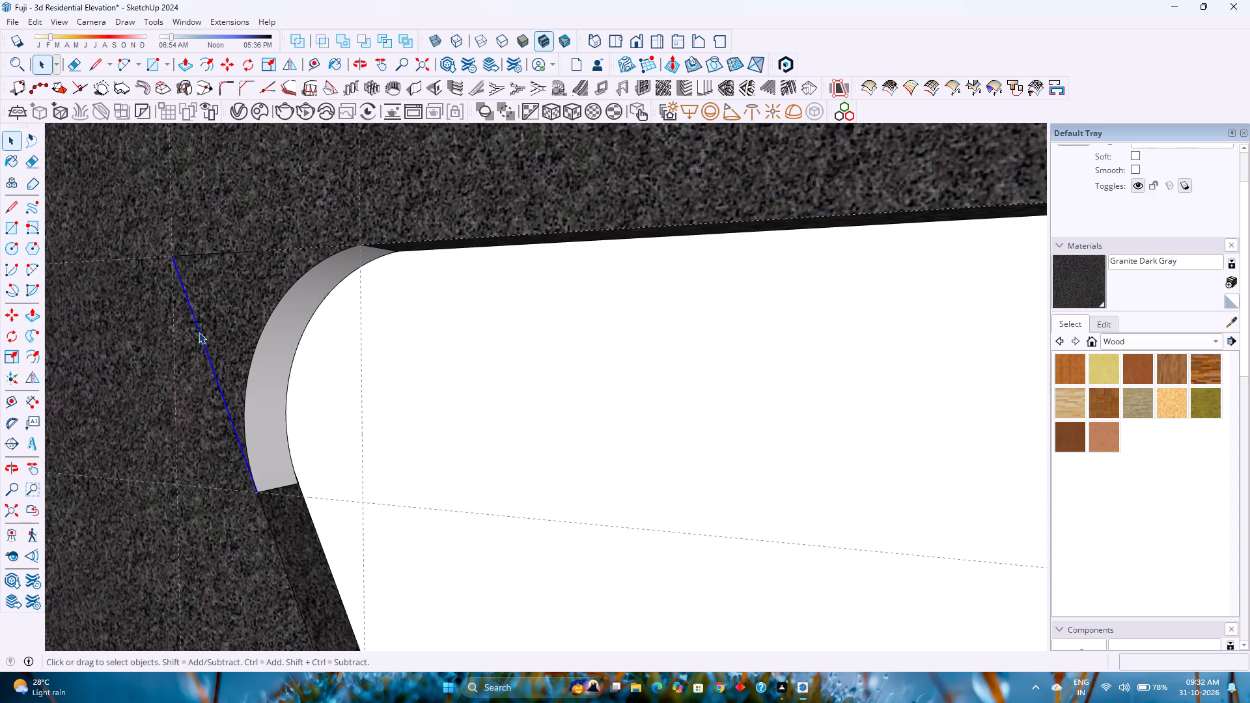
key("Delete")
left_click(250, 255)
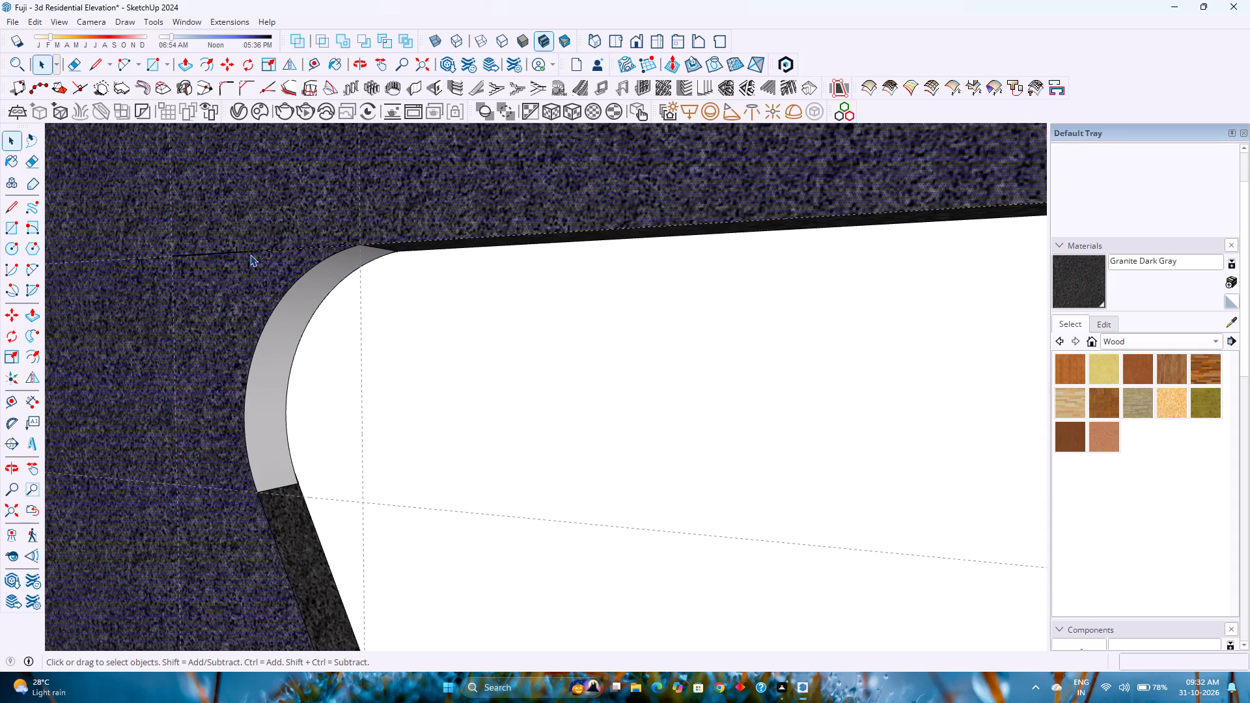
left_click(257, 253)
middle_click_drag(260, 255, 267, 368)
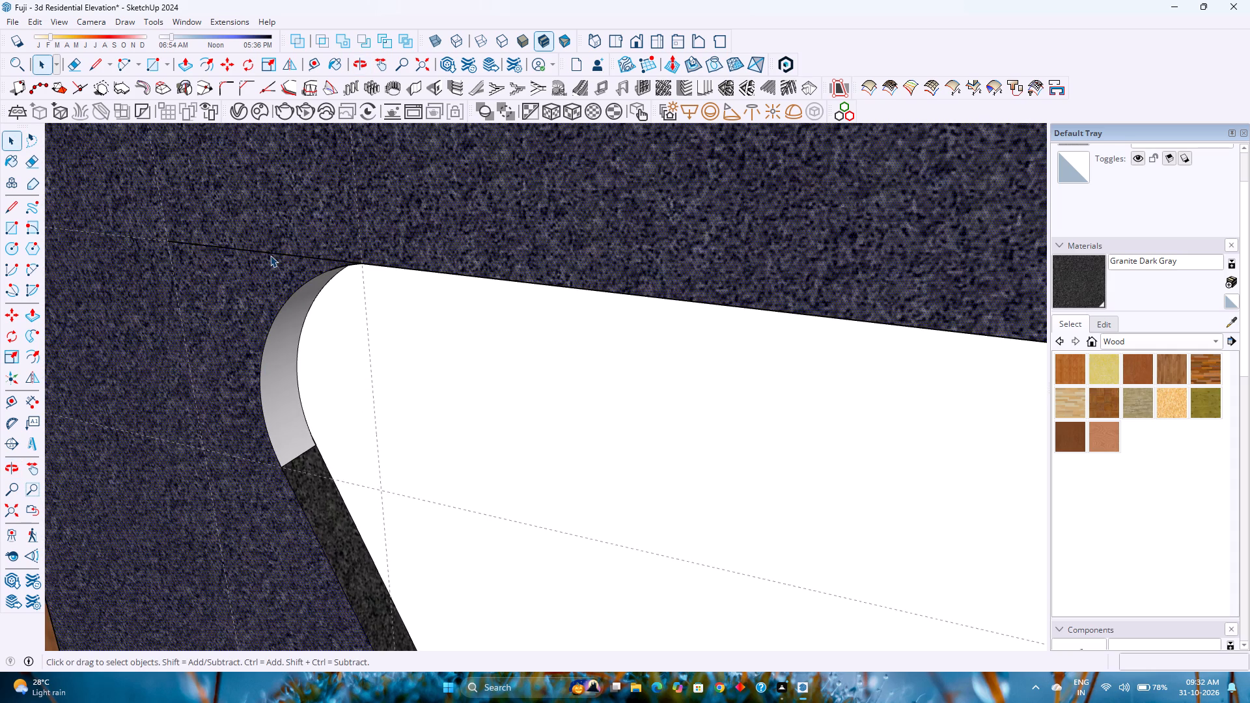
left_click(270, 255)
scroll(290, 255, "up", 14)
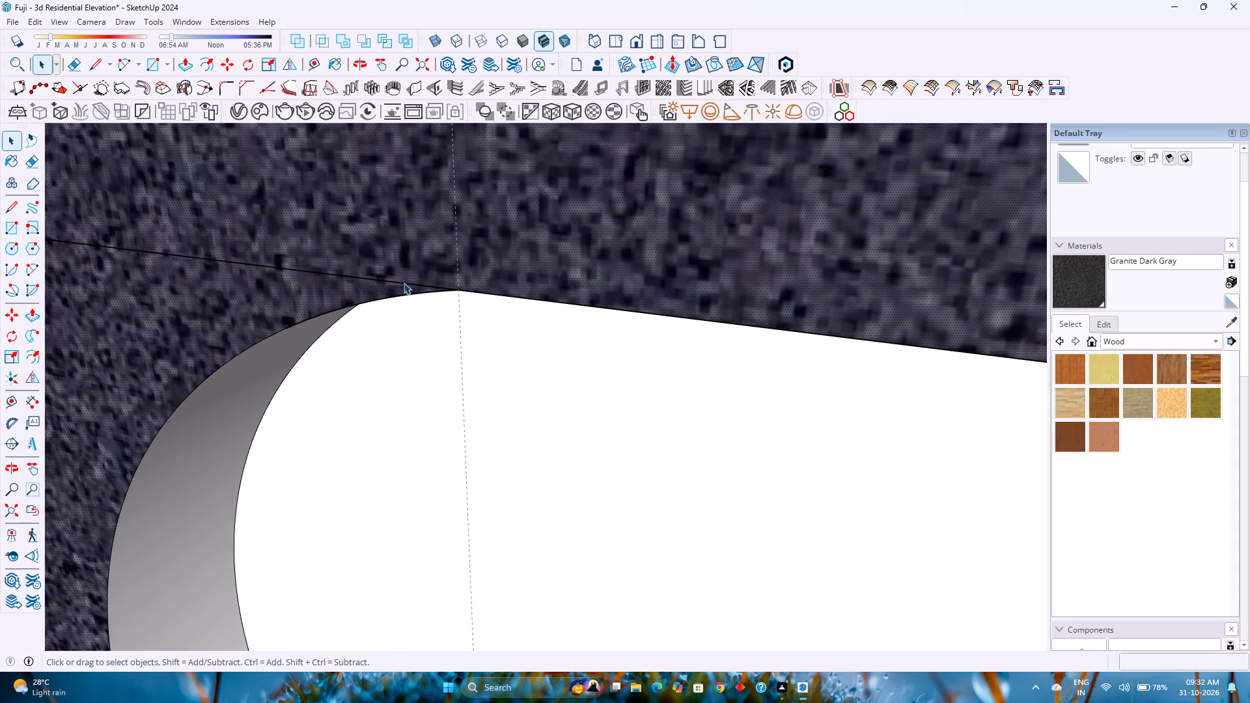
left_click(404, 286)
scroll(403, 285, "down", 6)
key("Escape")
left_click(367, 279)
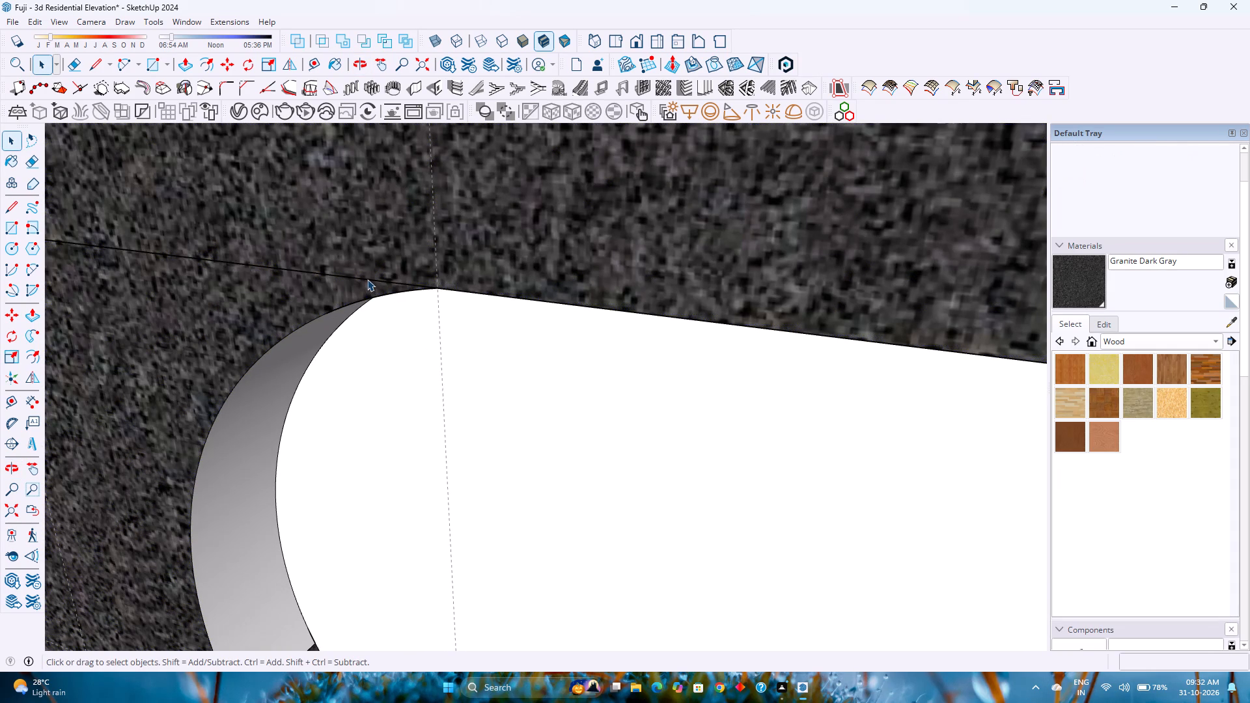
scroll(367, 279, "down", 4)
double_click(367, 279)
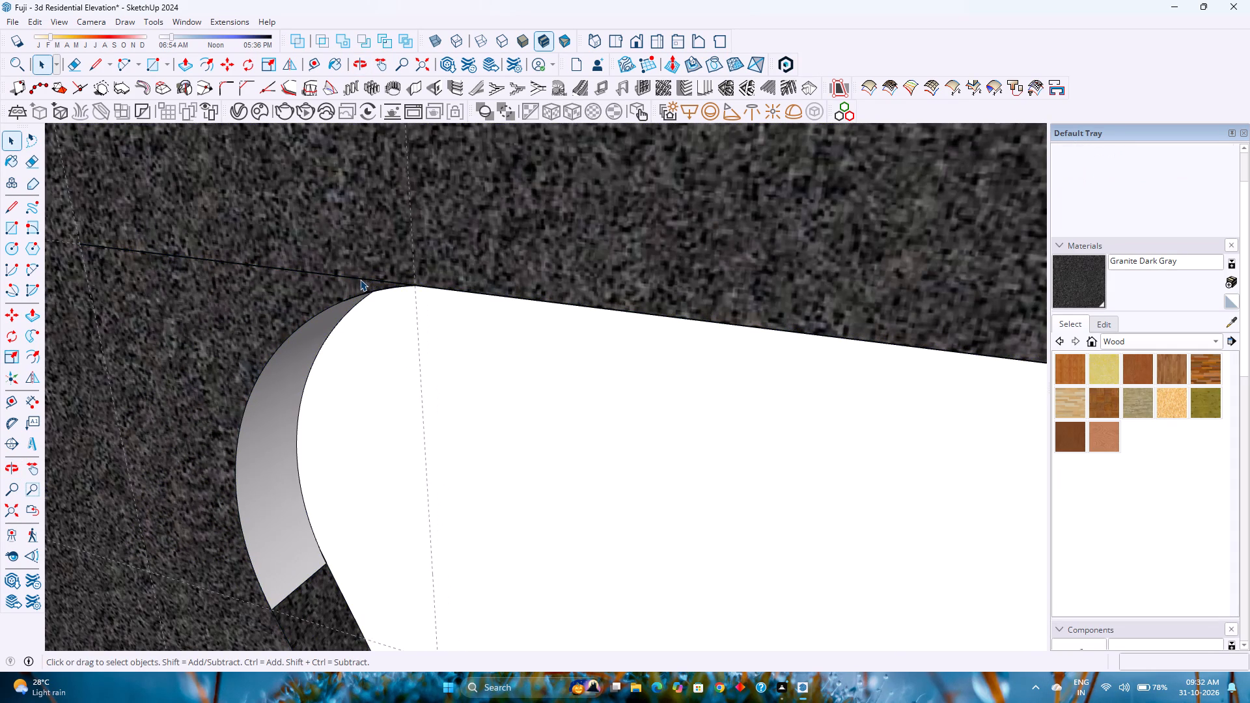
left_click(360, 279)
key("Delete")
Paint the curved face of the rounded corner with Granite Dark Gray and leave the frame group.
scroll(309, 295, "down", 4)
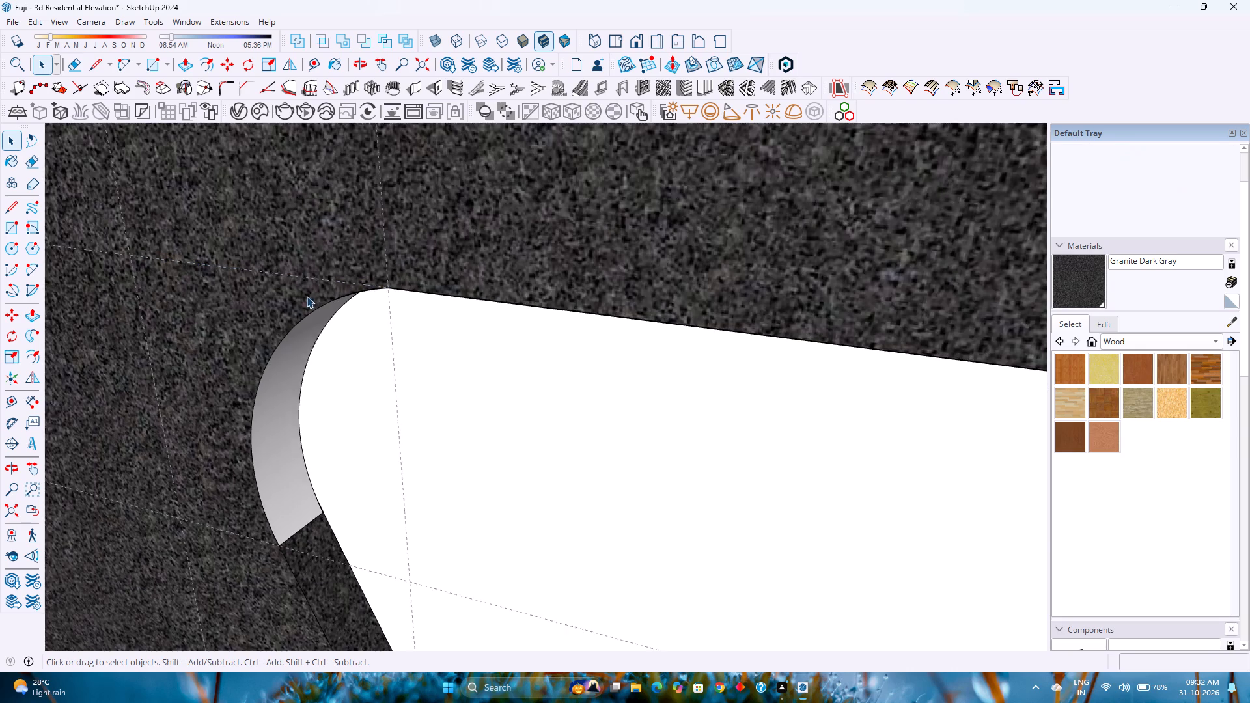
scroll(307, 296, "down", 15)
scroll(301, 333, "up", 6)
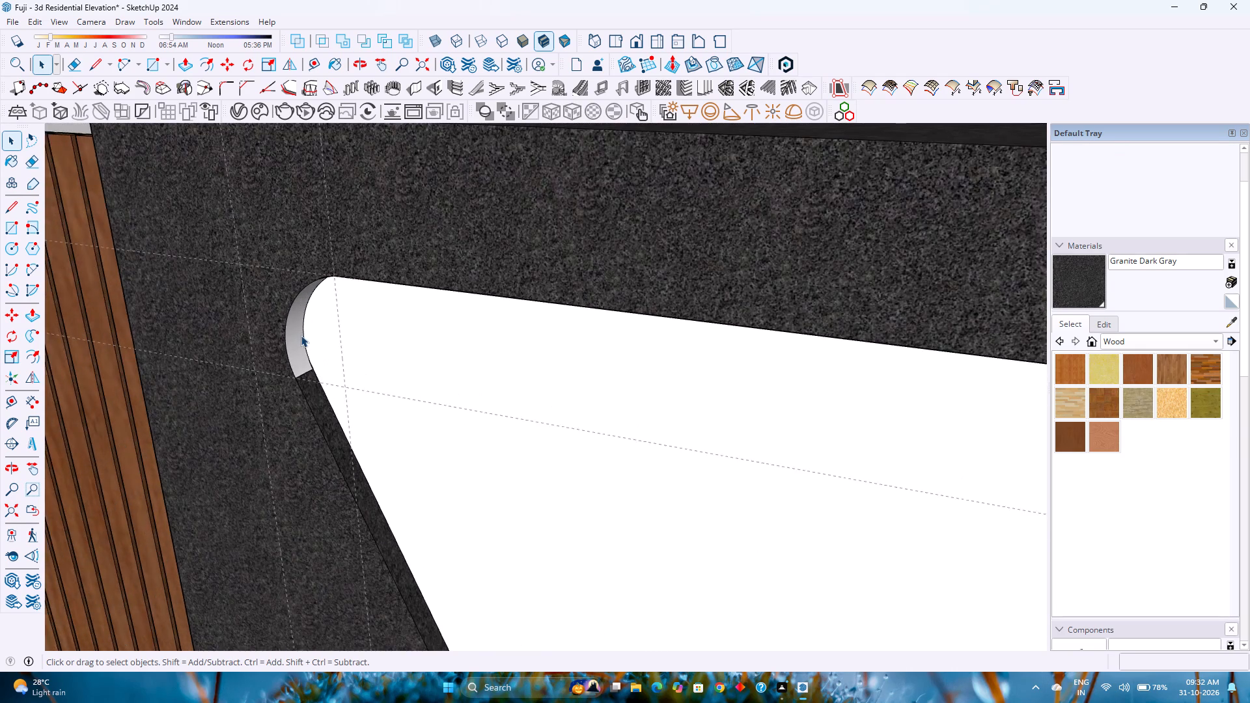
scroll(301, 335, "up", 4)
left_click(296, 337)
left_click(1068, 302)
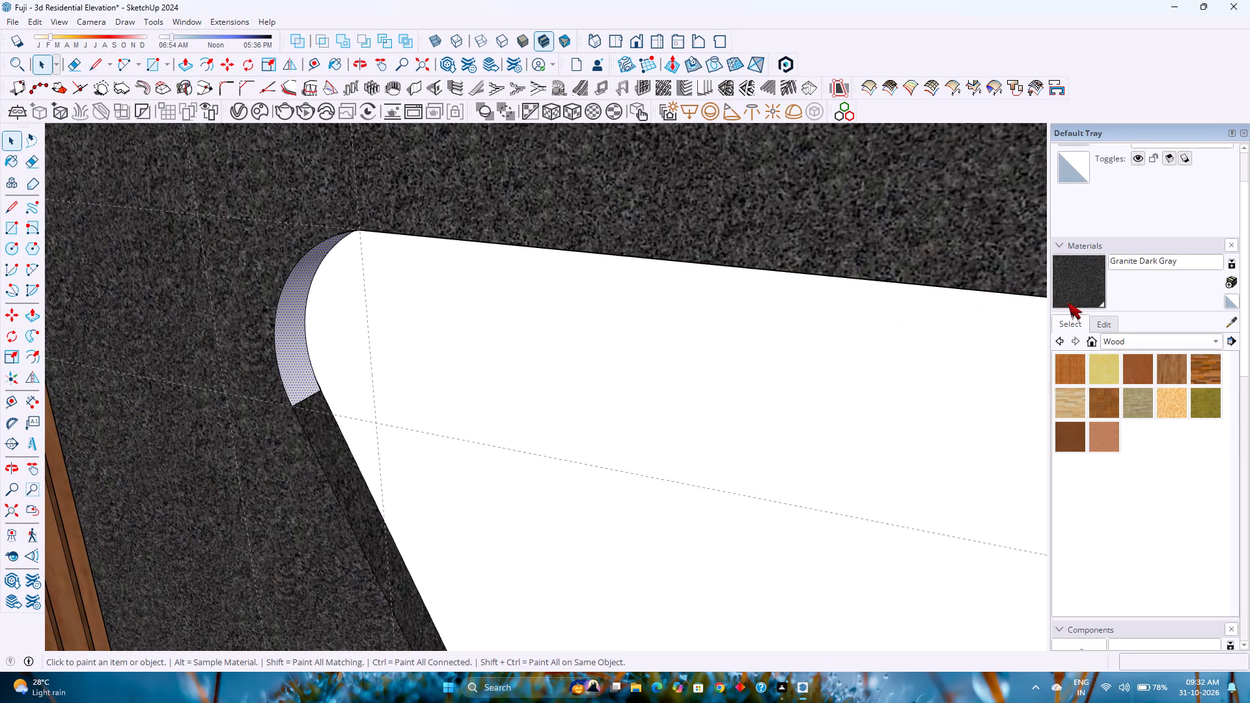
left_click(288, 363)
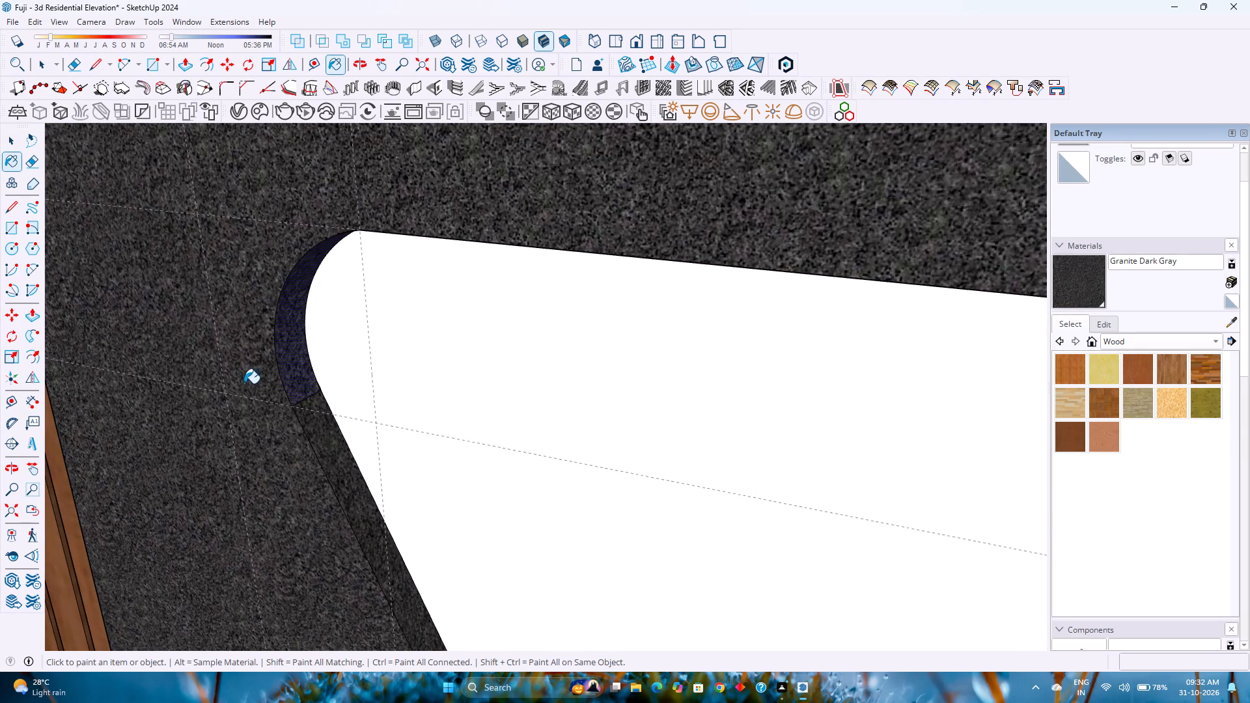
key("space")
key("Escape")
Examine the rounded granite corner and the whole front compound wall, including the frame's vertical leg beside the niche.
scroll(88, 422, "down", 10)
middle_click_drag(150, 471, 210, 436)
middle_click(212, 435)
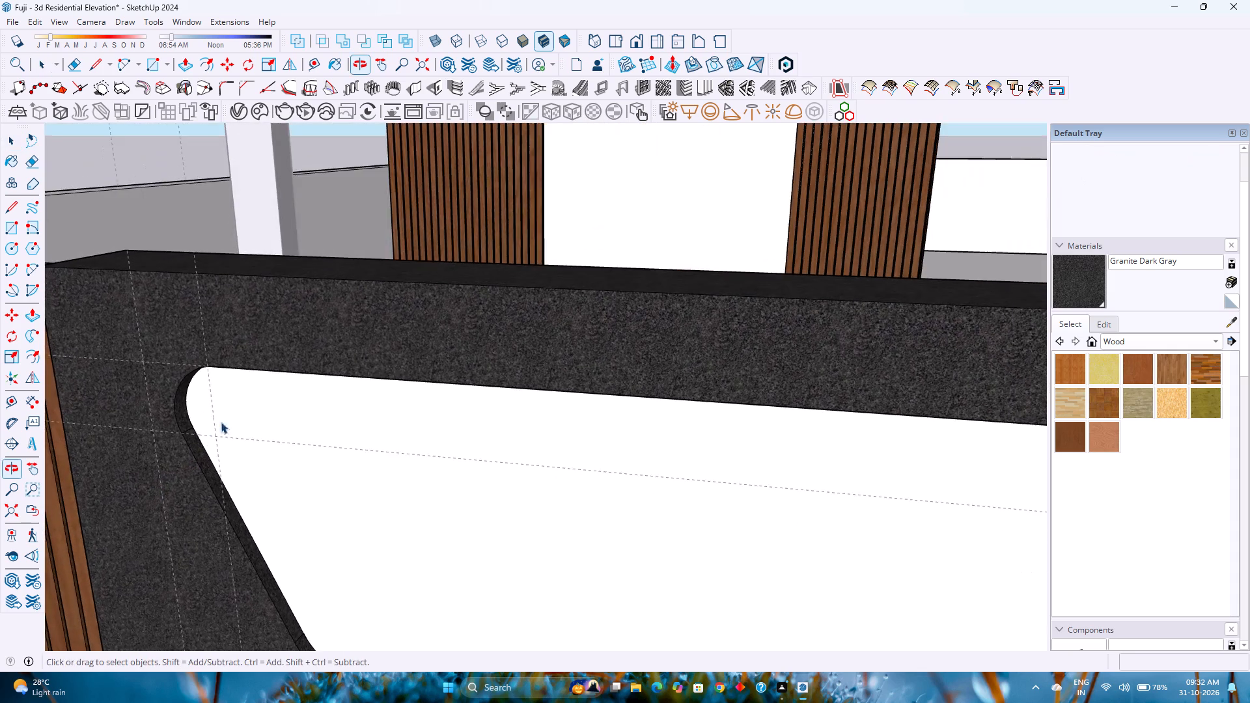
middle_click(216, 430)
scroll(270, 390, "down", 11)
middle_click_drag(275, 435, 421, 345)
scroll(452, 360, "down", 4)
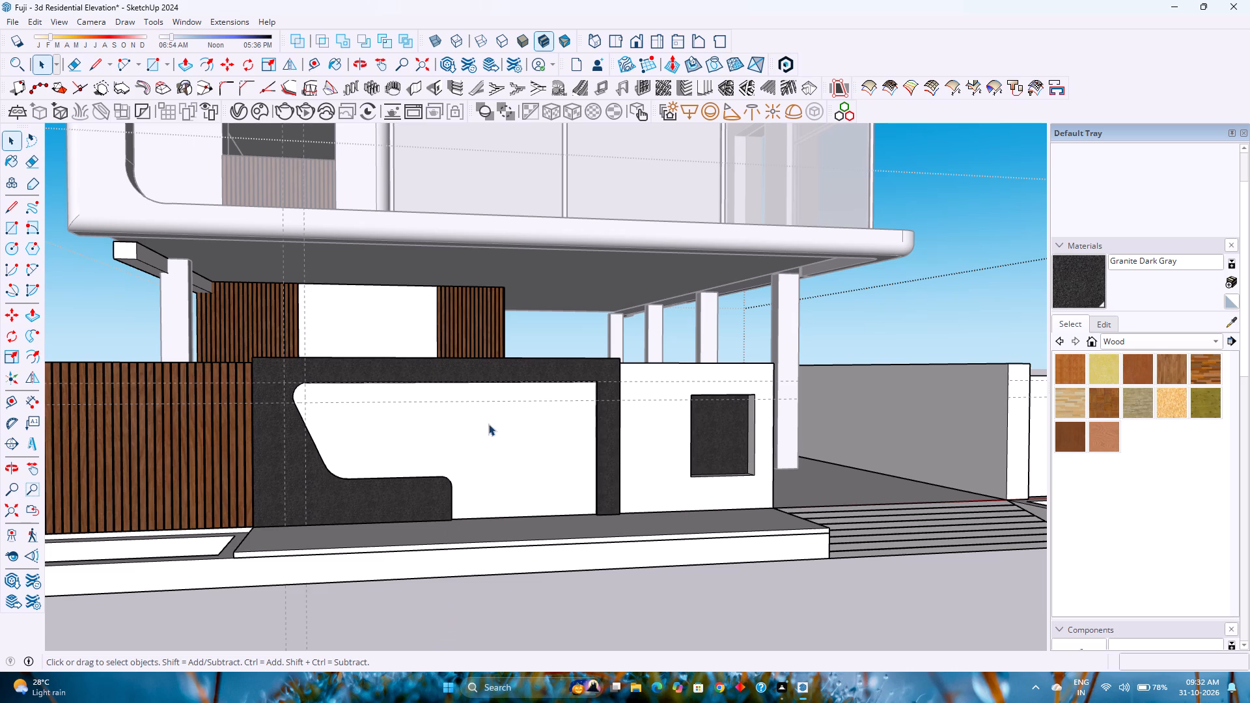
scroll(570, 348, "up", 1)
scroll(609, 452, "up", 5)
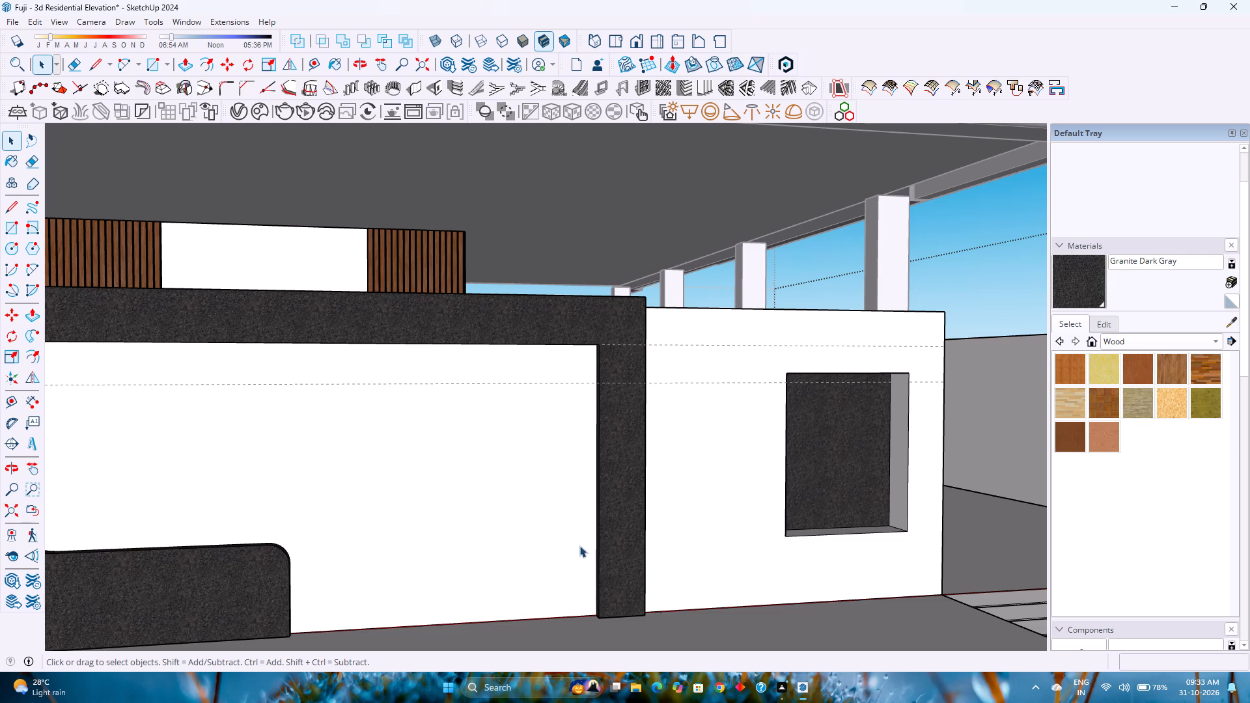
Open the front compound wall's granite frame group for editing.
left_click_drag(686, 562, 674, 501)
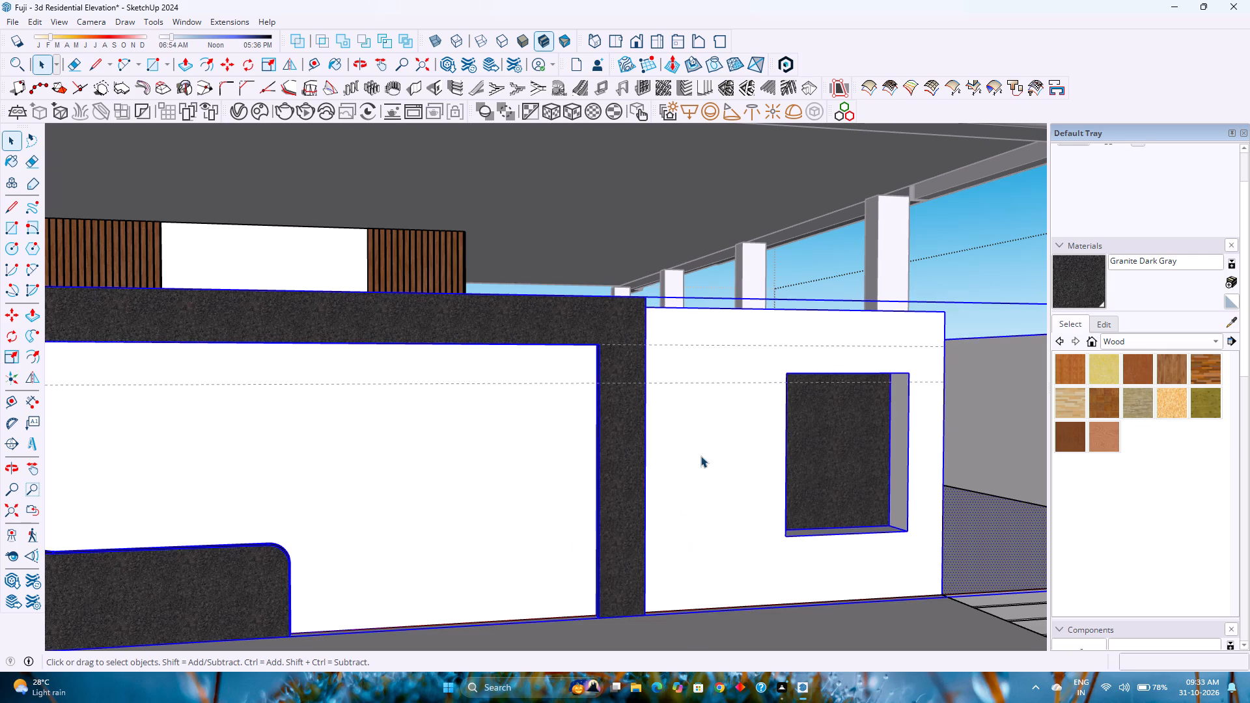
double_click(633, 439)
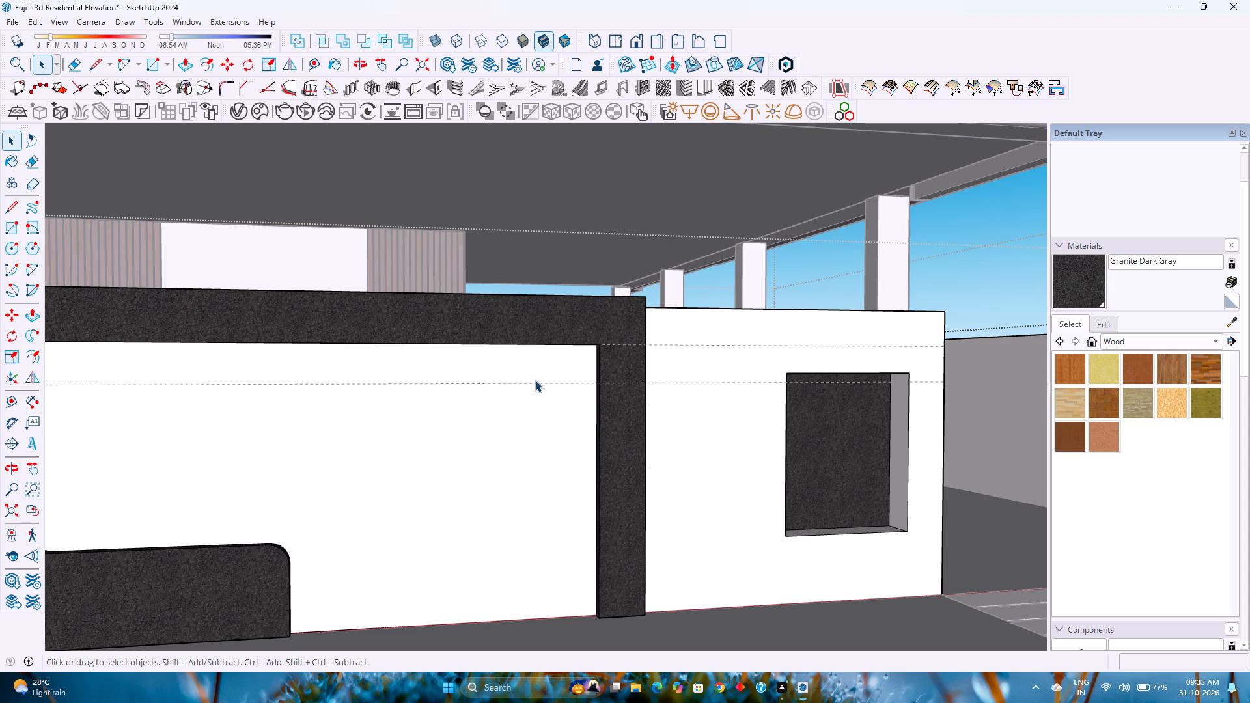
Examine the granite frame across the front compound wall, including the square inner corner at the vertical leg beside the niche.
scroll(645, 402, "up", 8)
scroll(579, 186, "down", 4)
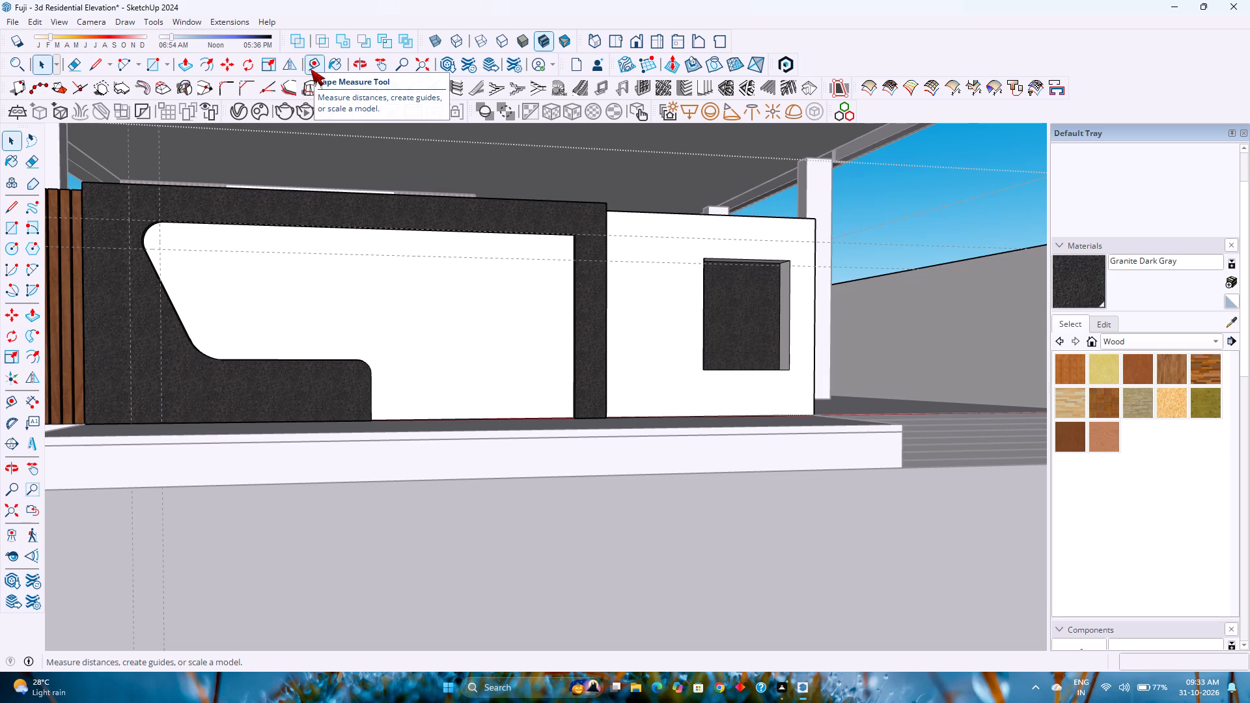
scroll(311, 70, "down", 3)
scroll(311, 70, "up", 3)
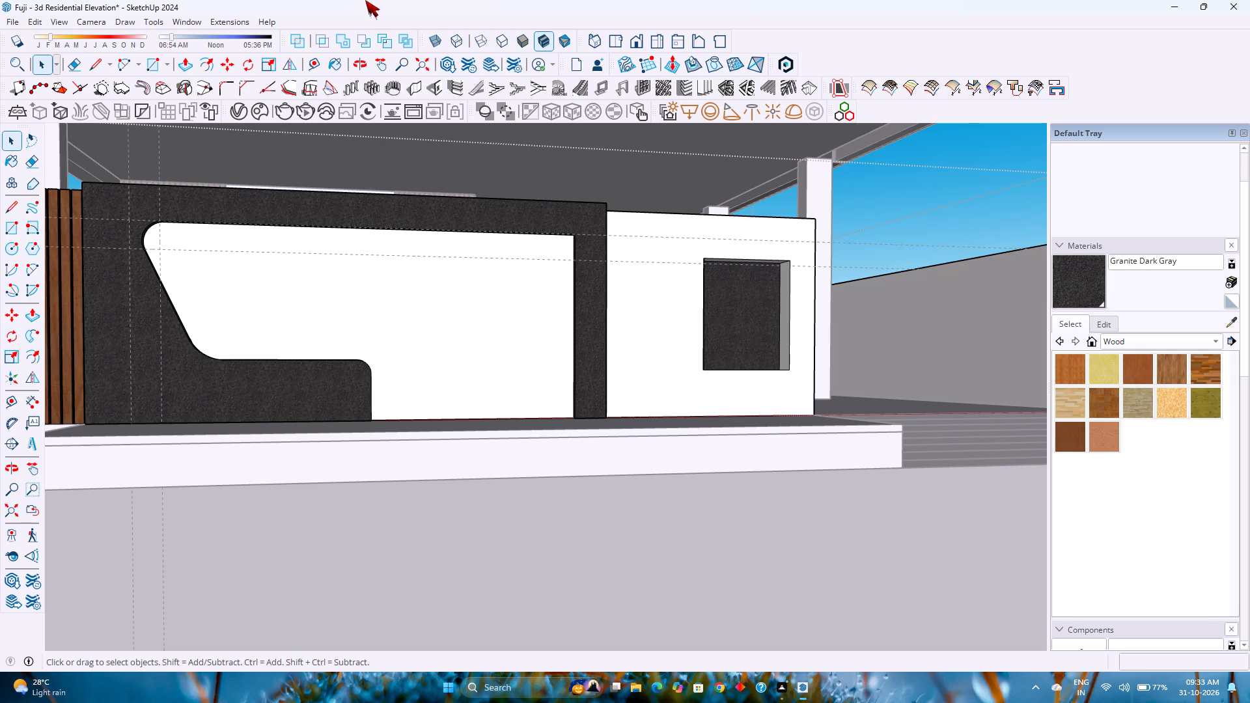
scroll(365, 0, "down", 6)
scroll(583, 363, "down", 5)
scroll(583, 355, "up", 2)
scroll(583, 355, "down", 4)
scroll(583, 347, "up", 4)
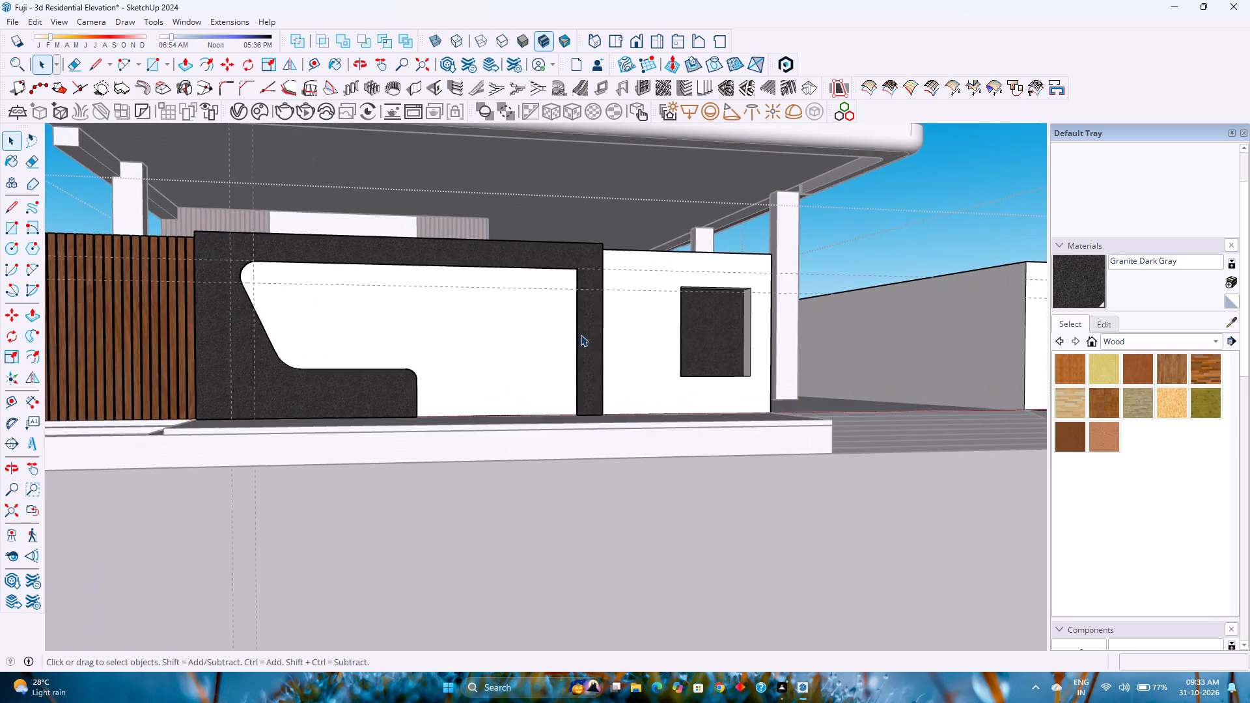
Place a vertical guide 9" from the inner edge of the frame's vertical leg, on the white panel side.
scroll(581, 335, "up", 1)
middle_click_drag(583, 344, 589, 403)
scroll(611, 376, "up", 4)
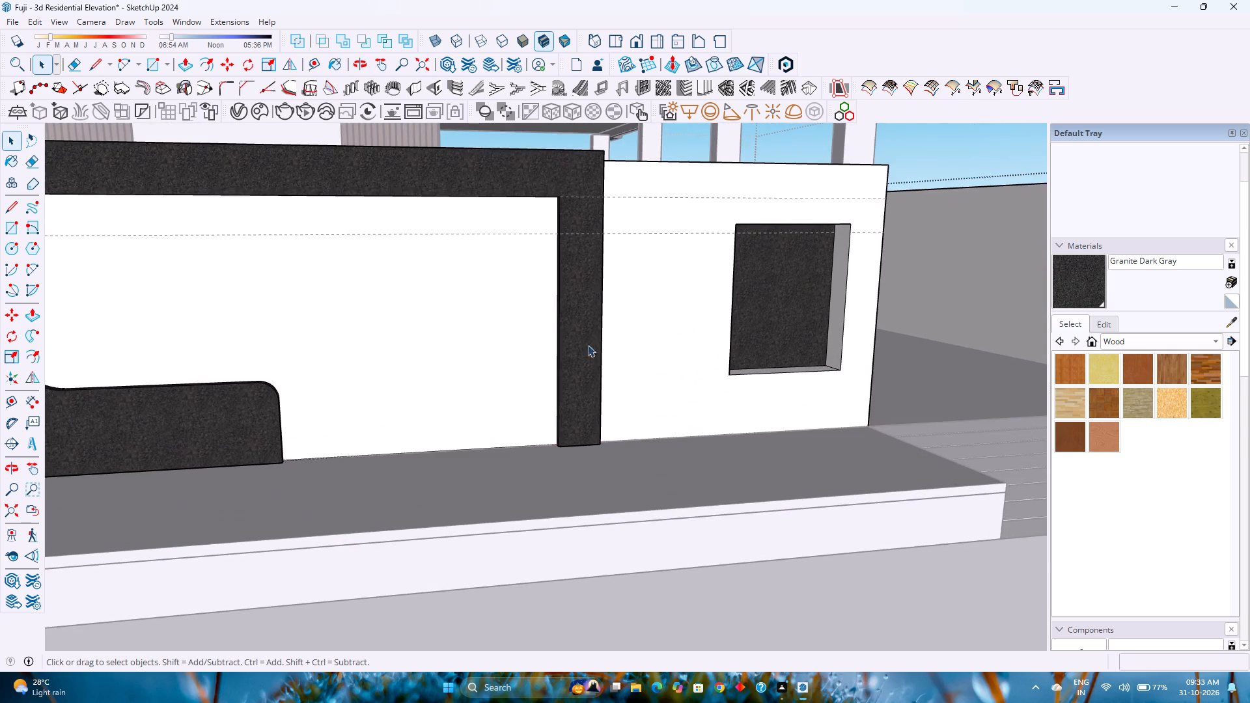
scroll(572, 325, "up", 1)
left_click(320, 61)
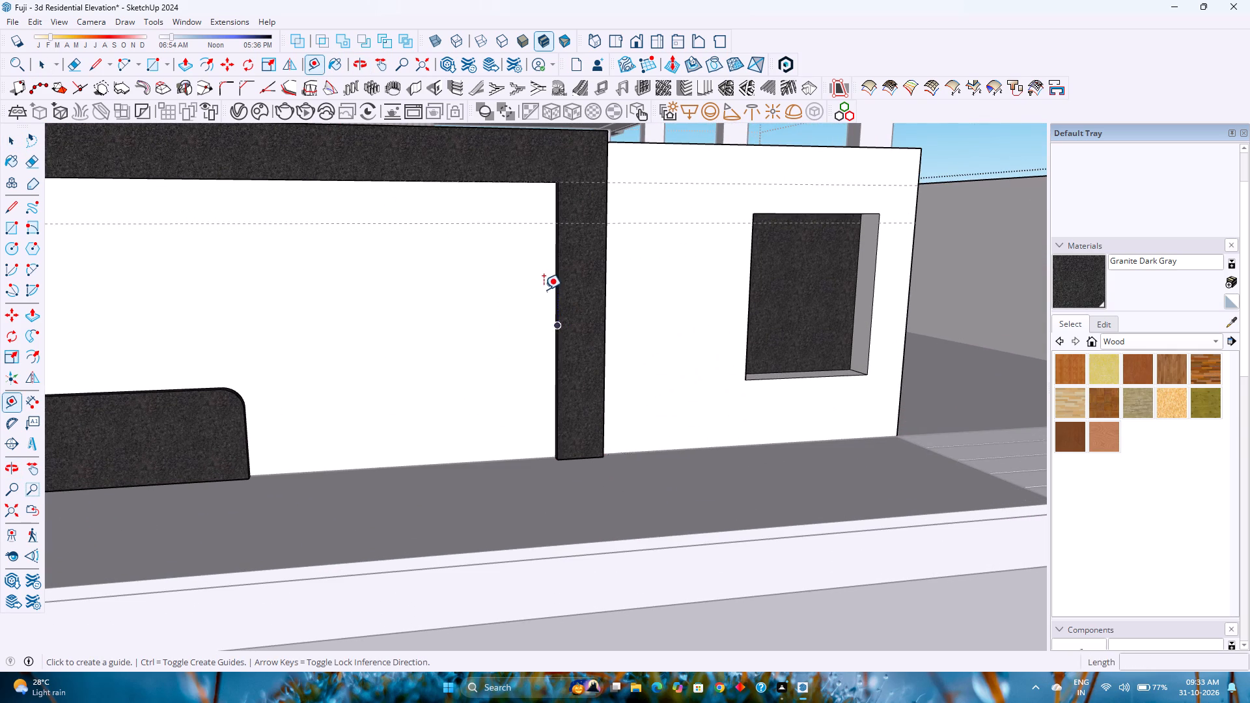
left_click(606, 206)
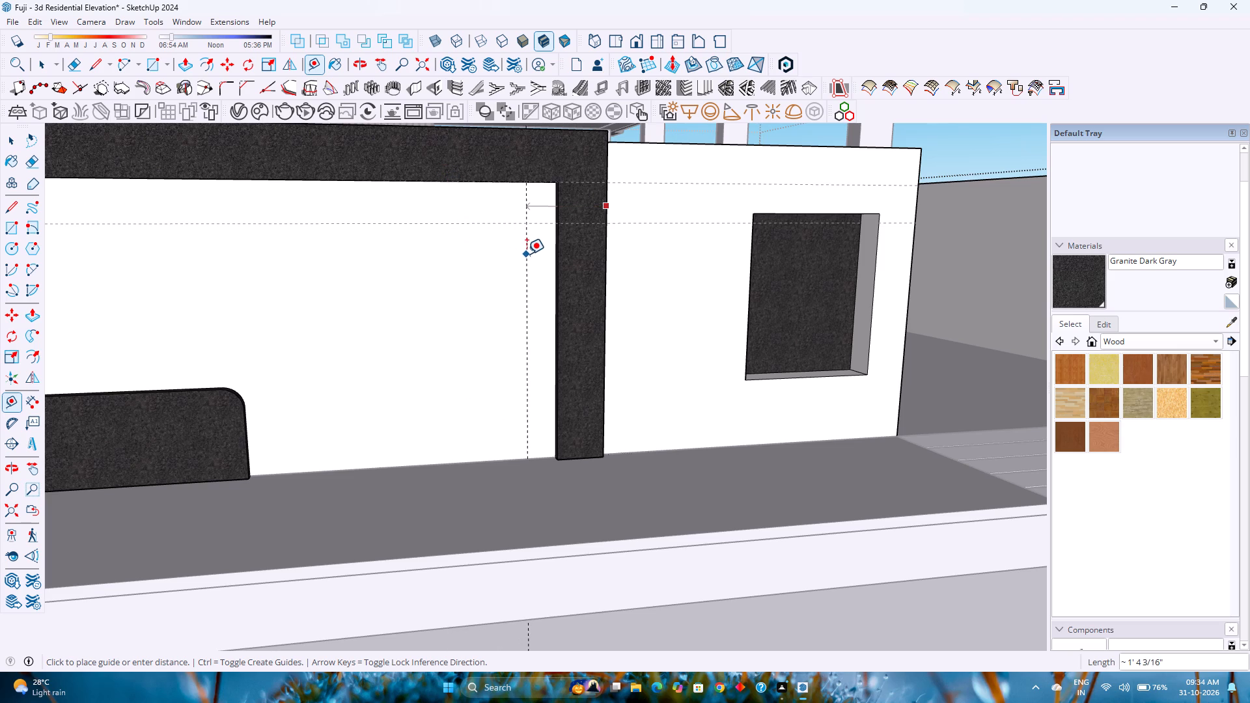
key("Escape")
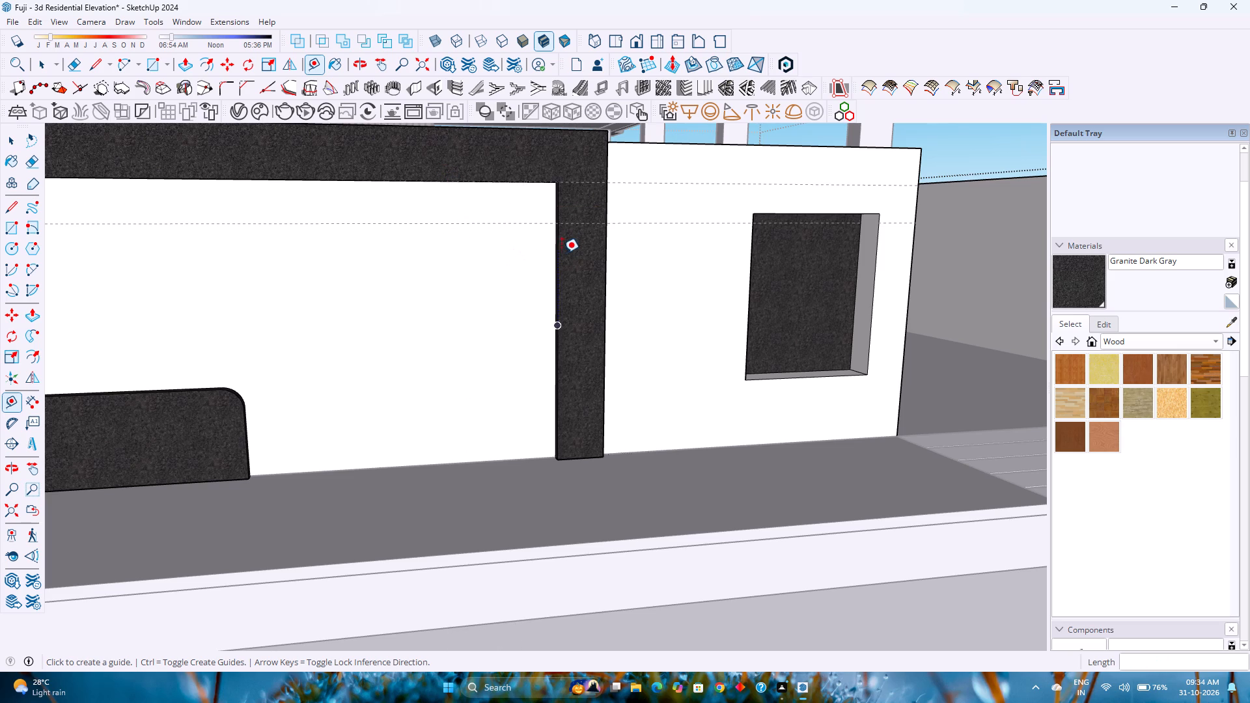
left_click(555, 264)
key("Right")
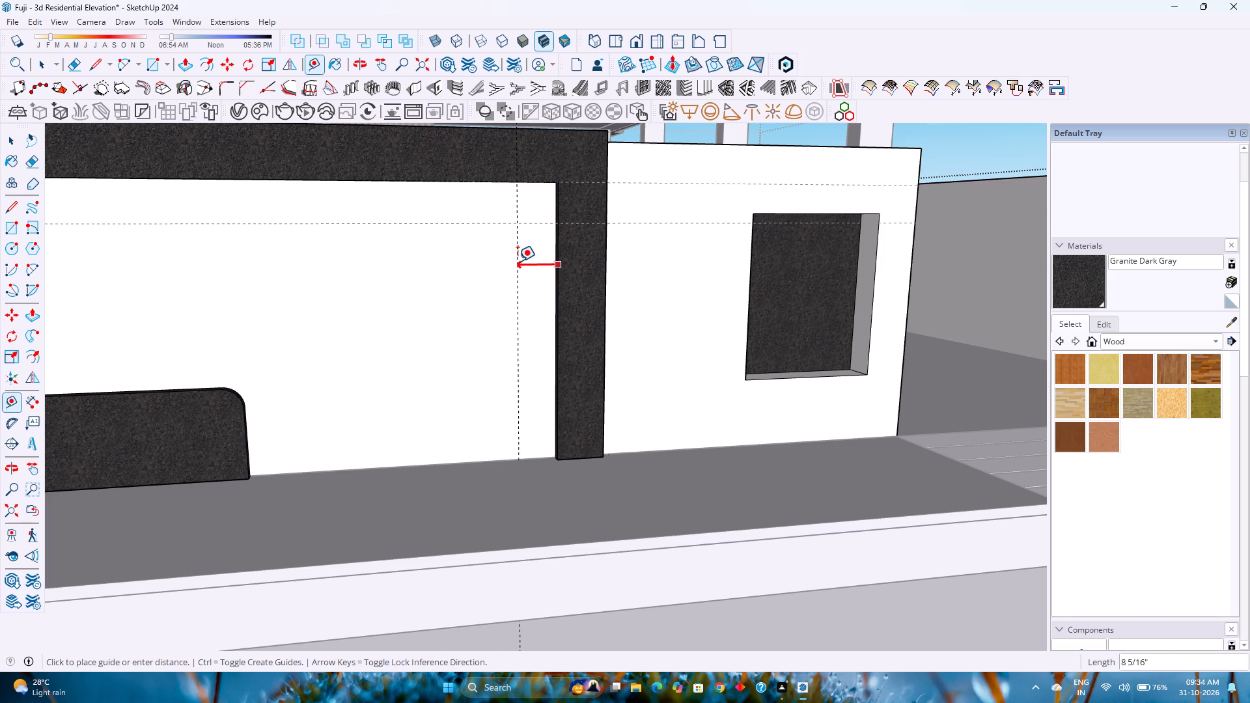
type("1'")
key("Return")
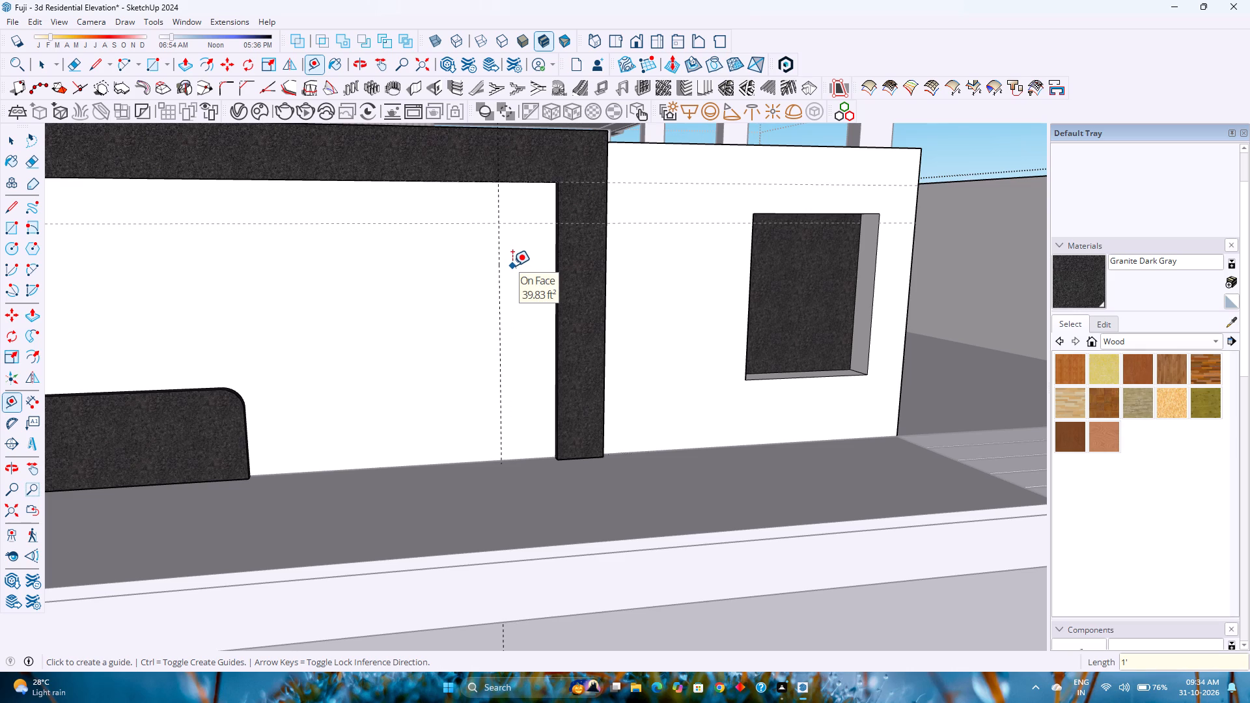
key("9")
key("Return")
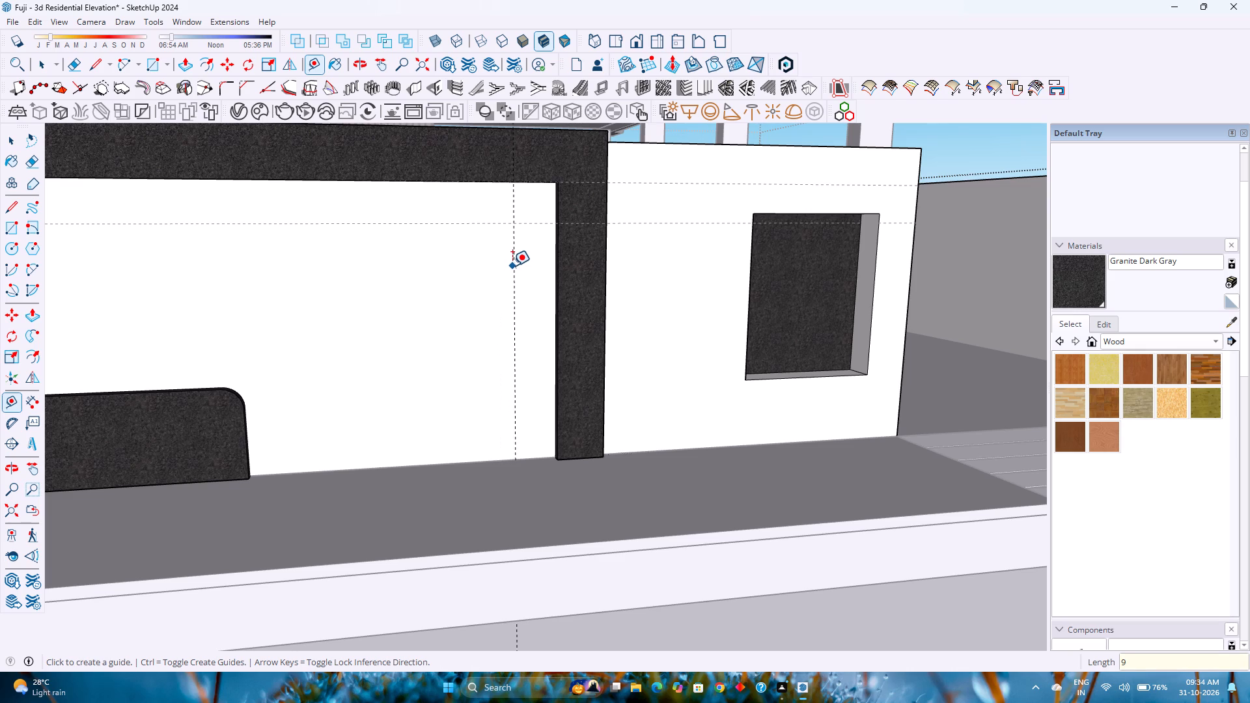
Place a horizontal guide 9" below the lower edge of the frame's top band.
left_click(540, 186)
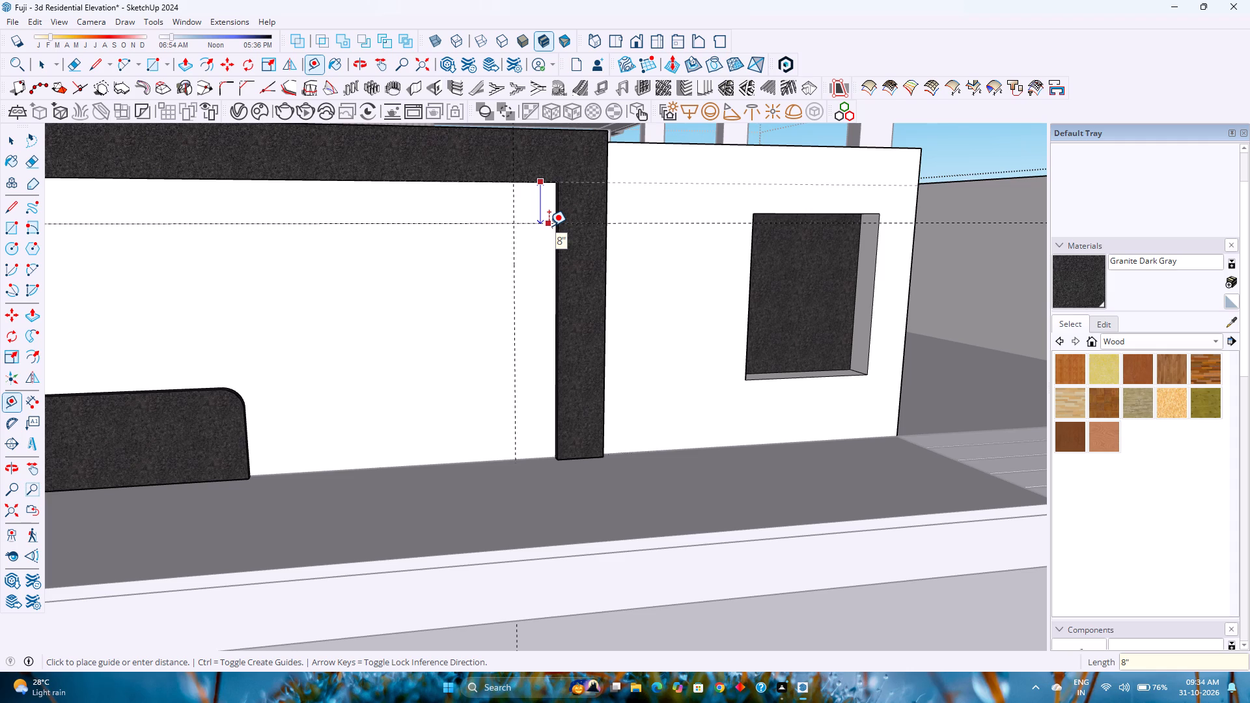
key("9")
key("Return")
Draw a tangent arc across the frame's square inner corner, from the vertical guide on the top band to the horizontal guide on the leg.
scroll(549, 221, "up", 7)
key("space")
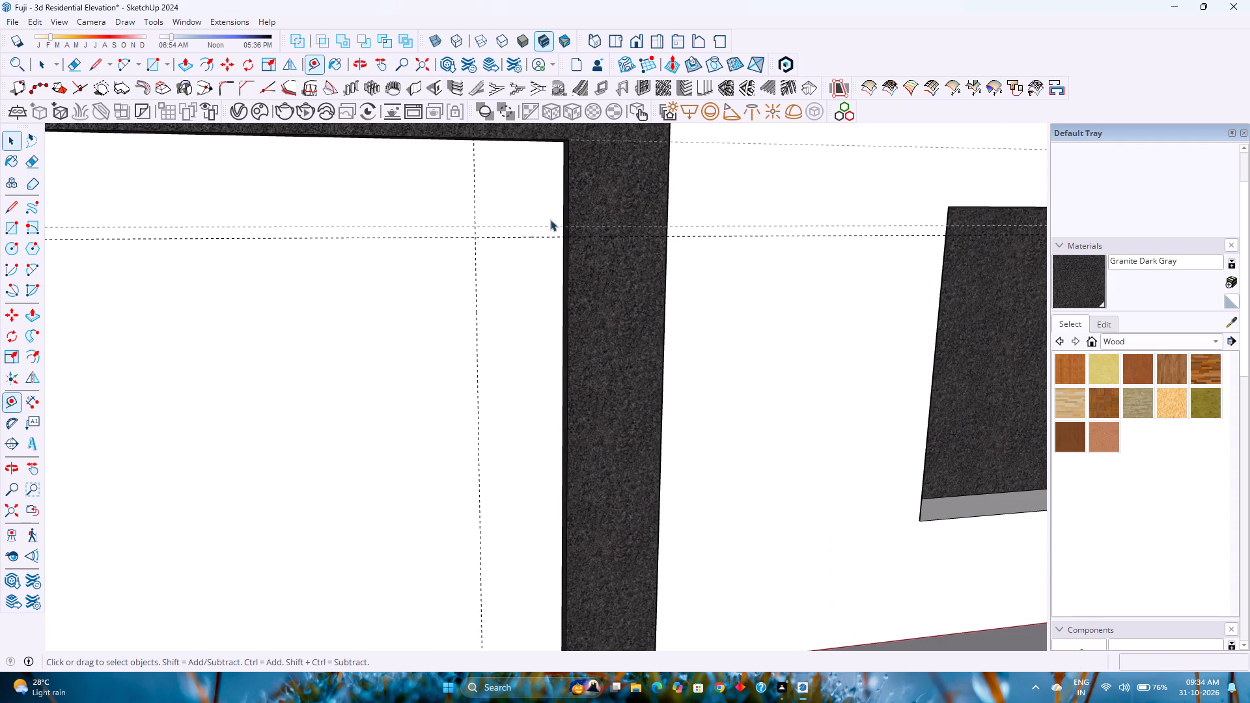
left_click(597, 261)
middle_click_drag(586, 235, 594, 419, "shift")
key("a")
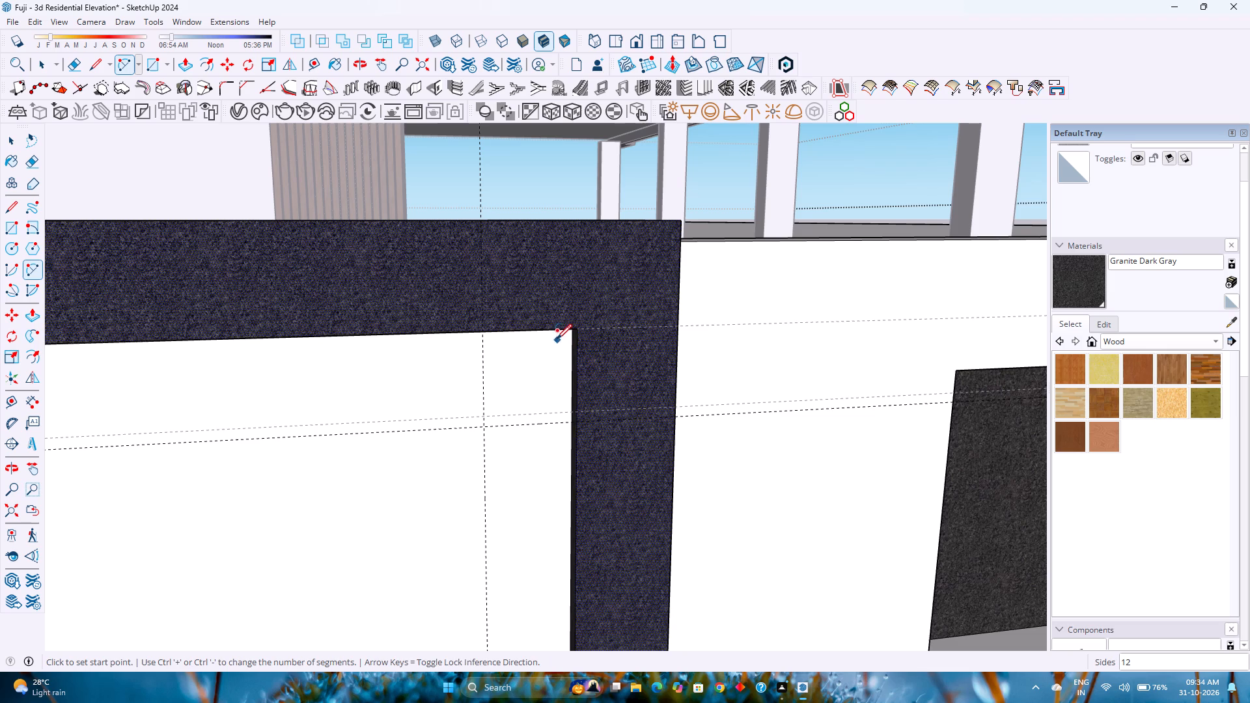
left_click(484, 331)
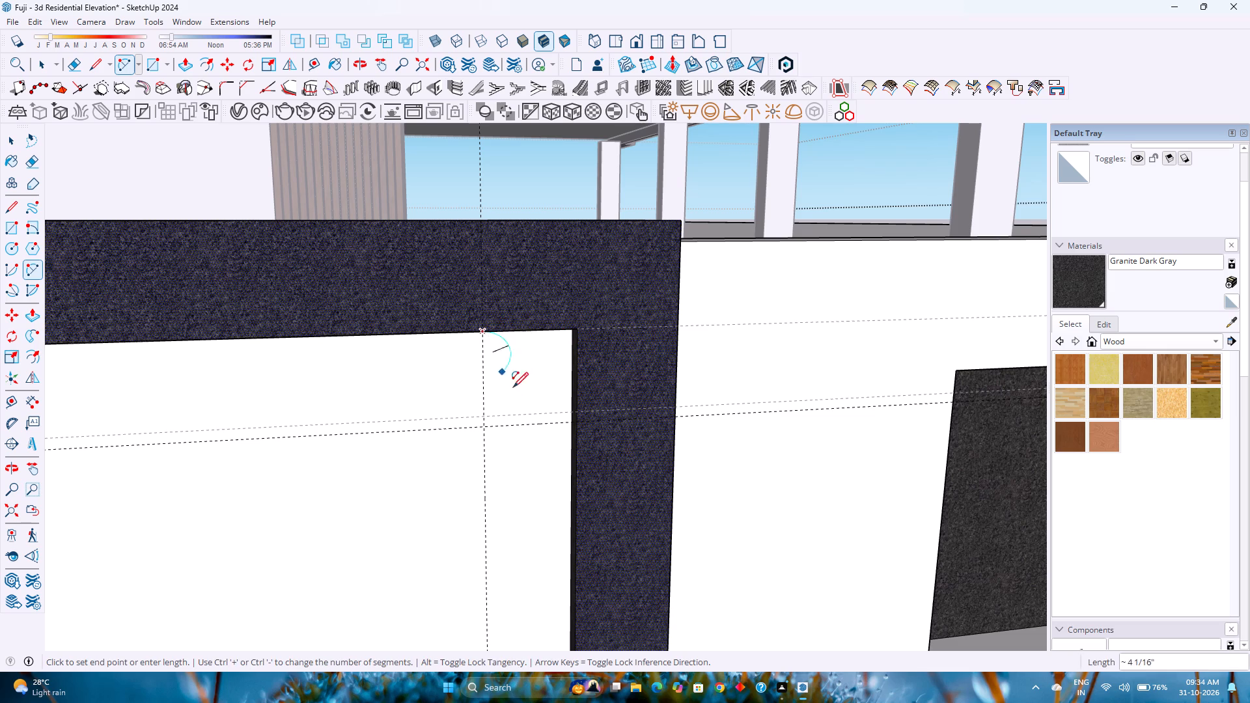
double_click(573, 422)
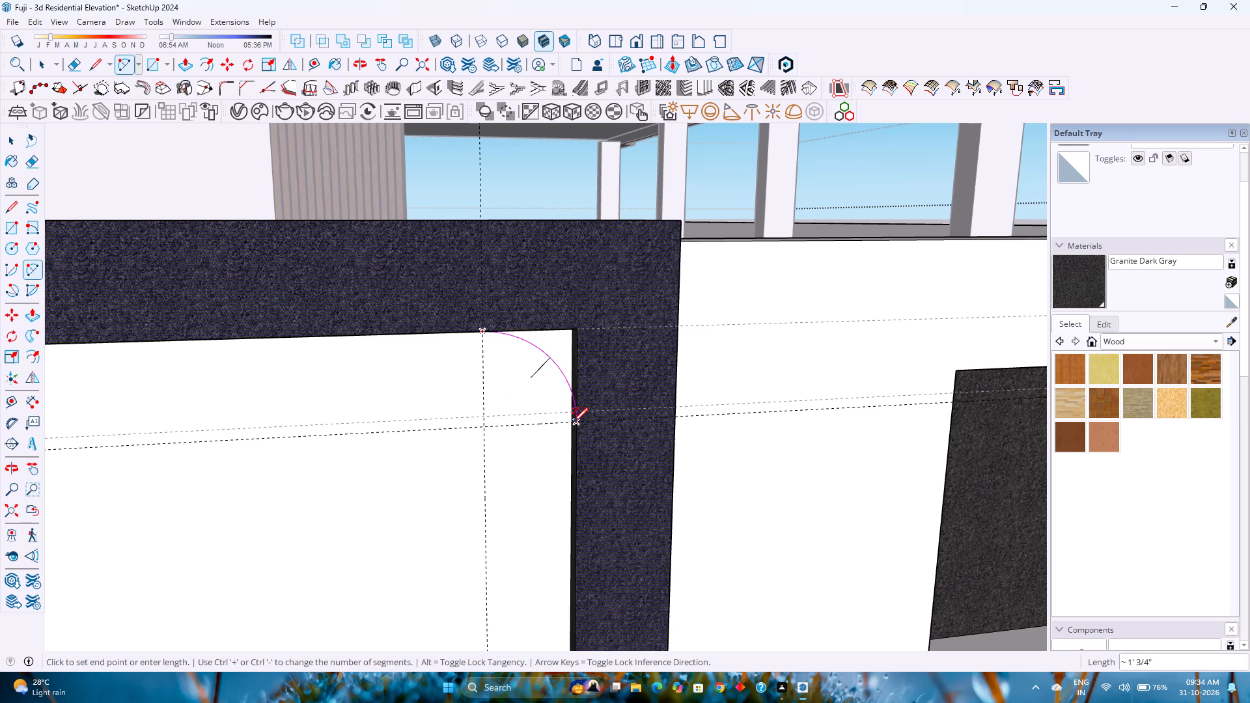
key("space")
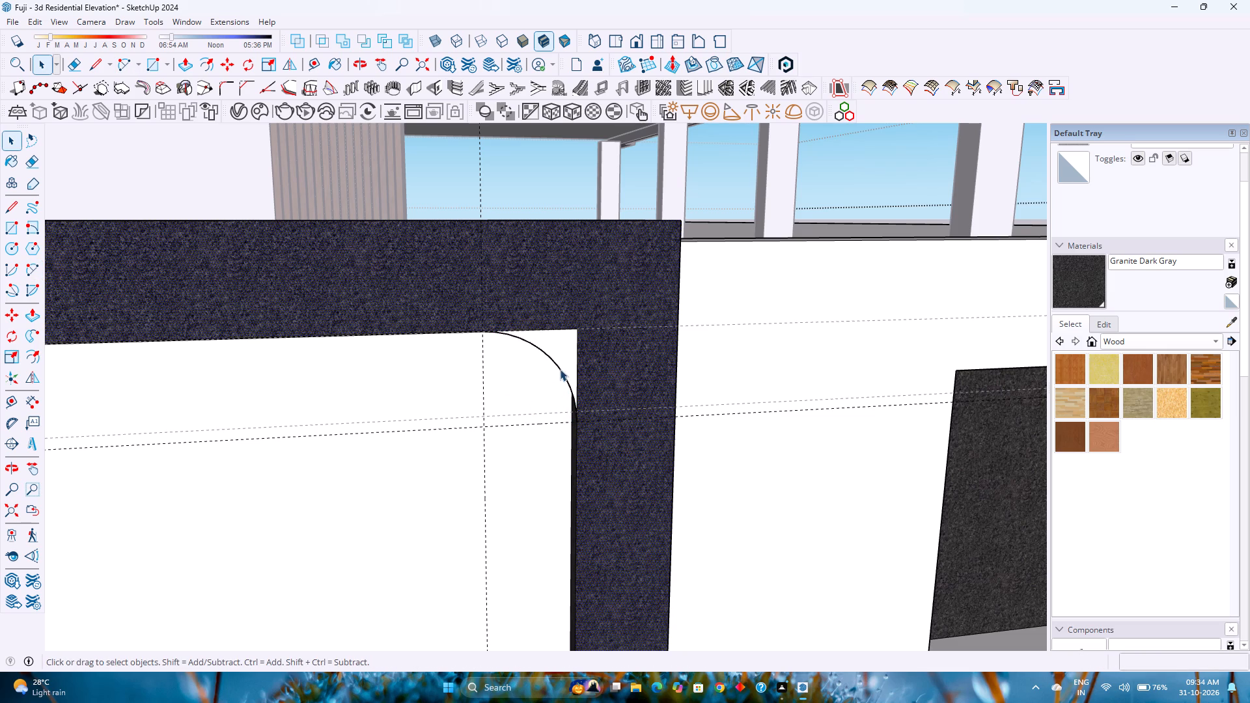
Set the corner arc's segment count to 90.
left_click(560, 369)
left_click(1168, 153)
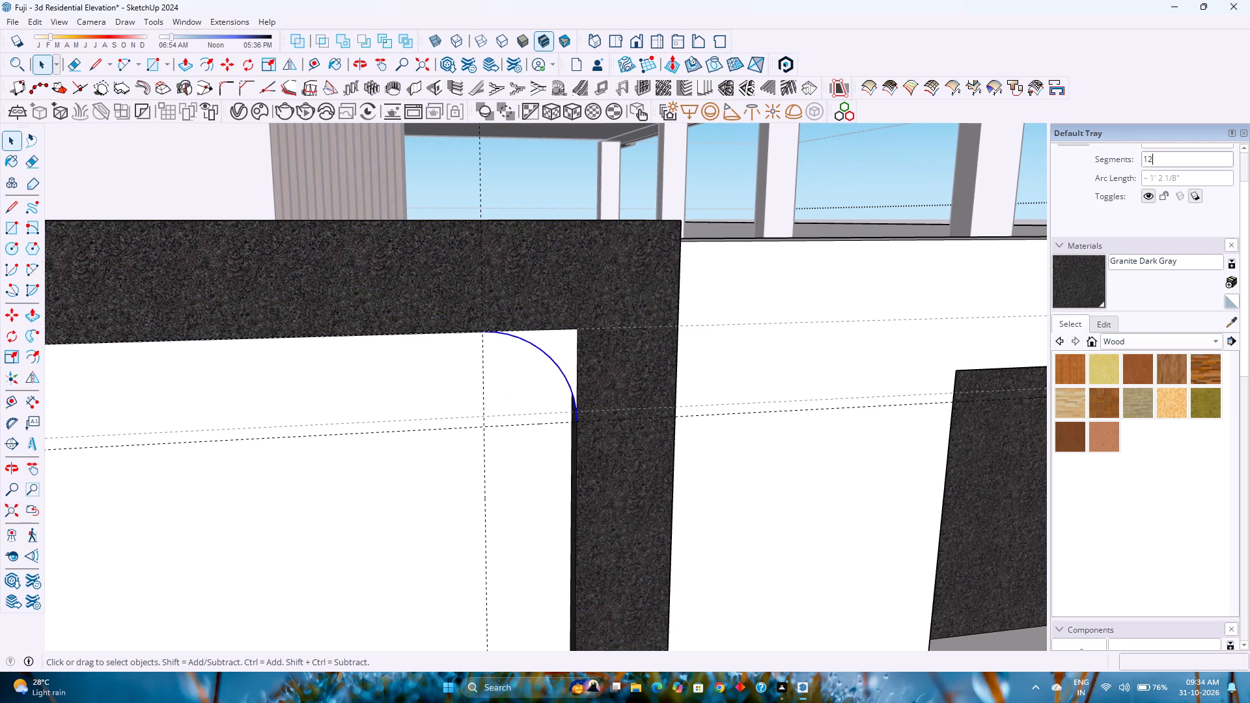
key("0")
key("Return")
left_click(738, 353)
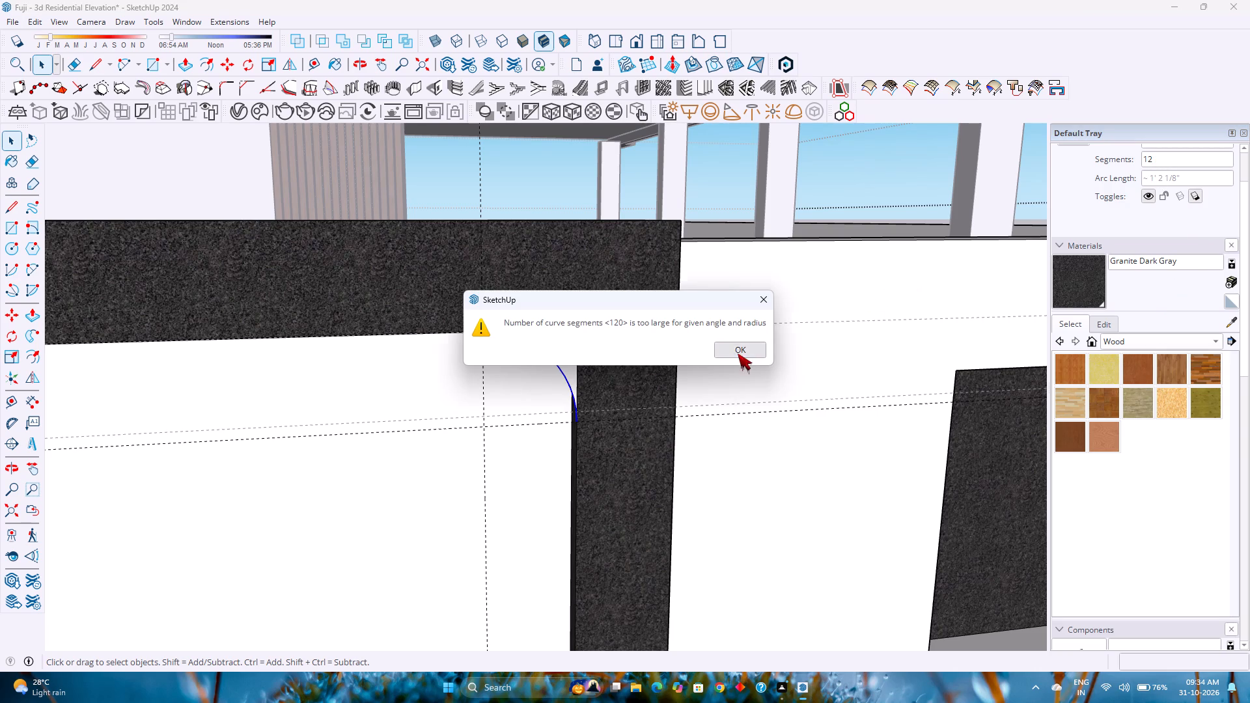
double_click(1191, 164)
type("90")
key("Return")
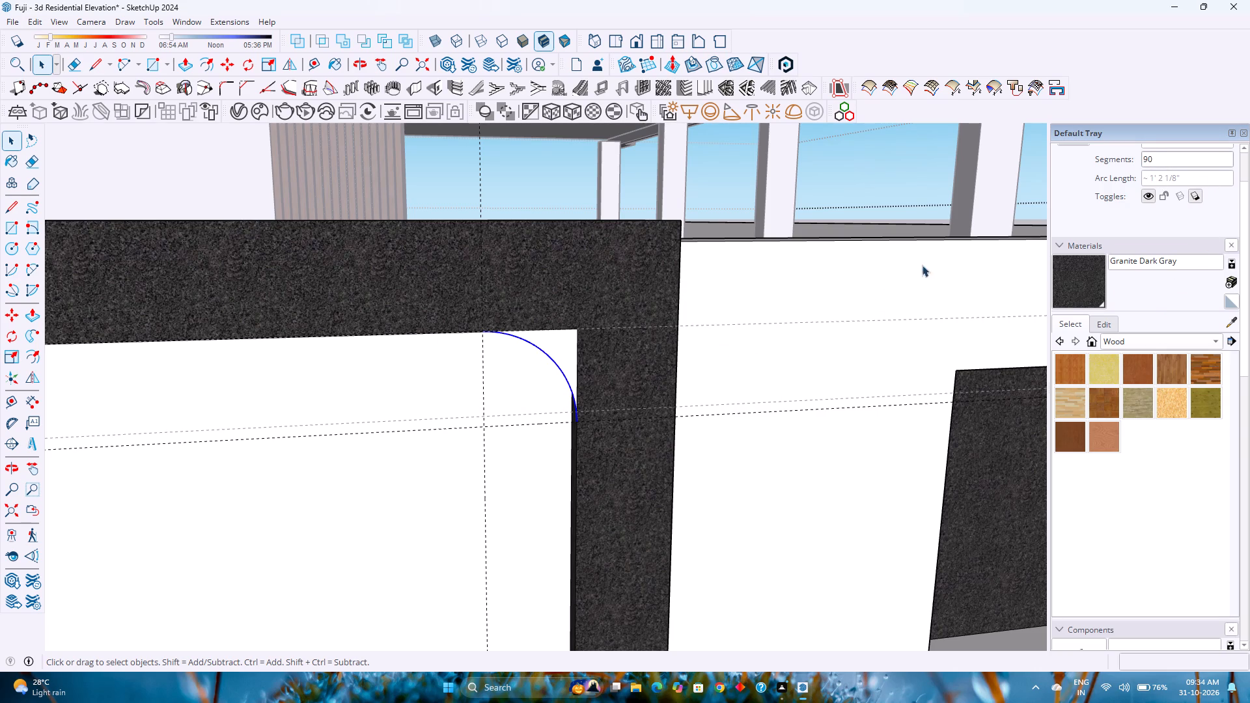
Push the white corner face behind the arc back 2" to match the frame's thickness.
left_click(564, 357)
scroll(564, 357, "up", 7)
middle_click_drag(566, 359, 637, 357)
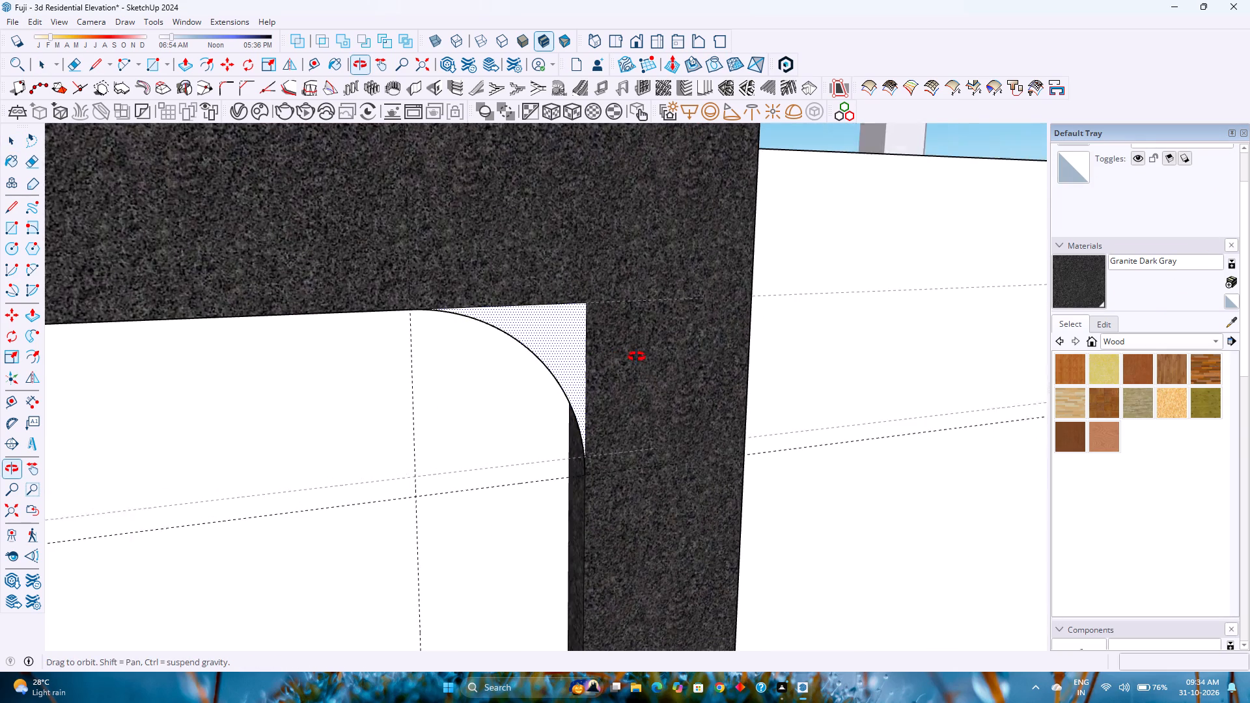
middle_click_drag(637, 357, 638, 357)
key("p")
left_click(566, 359)
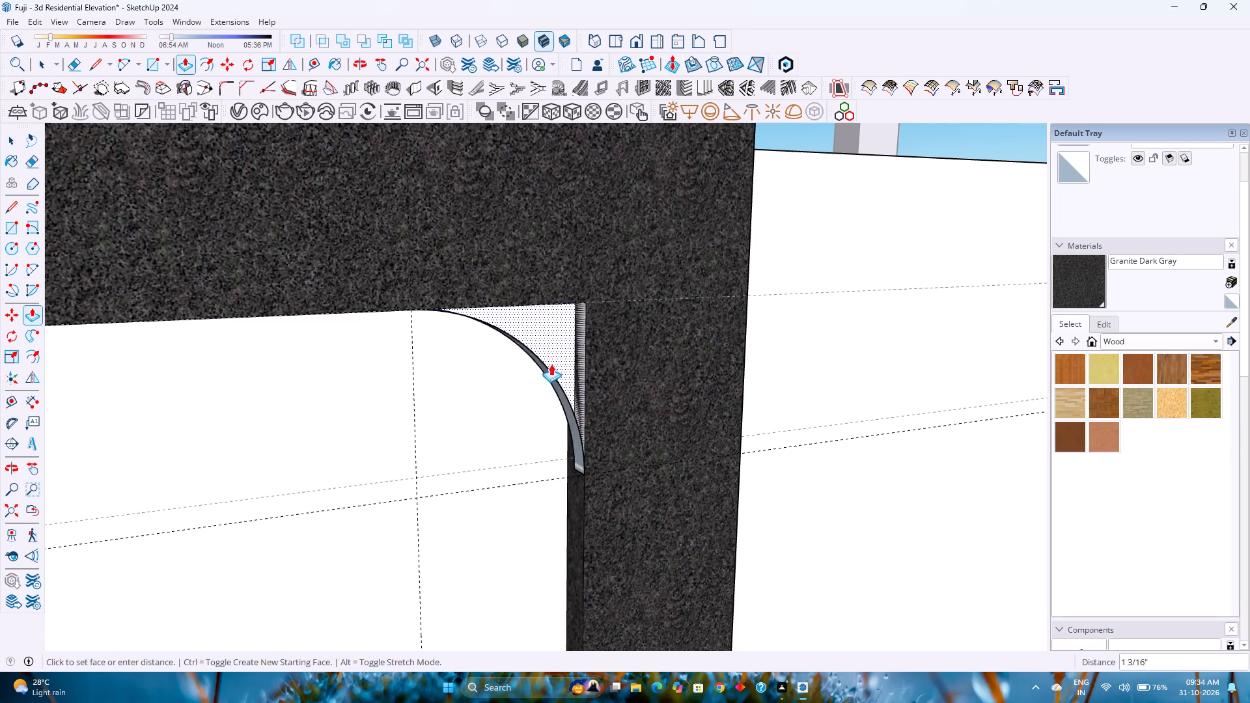
left_click(520, 411)
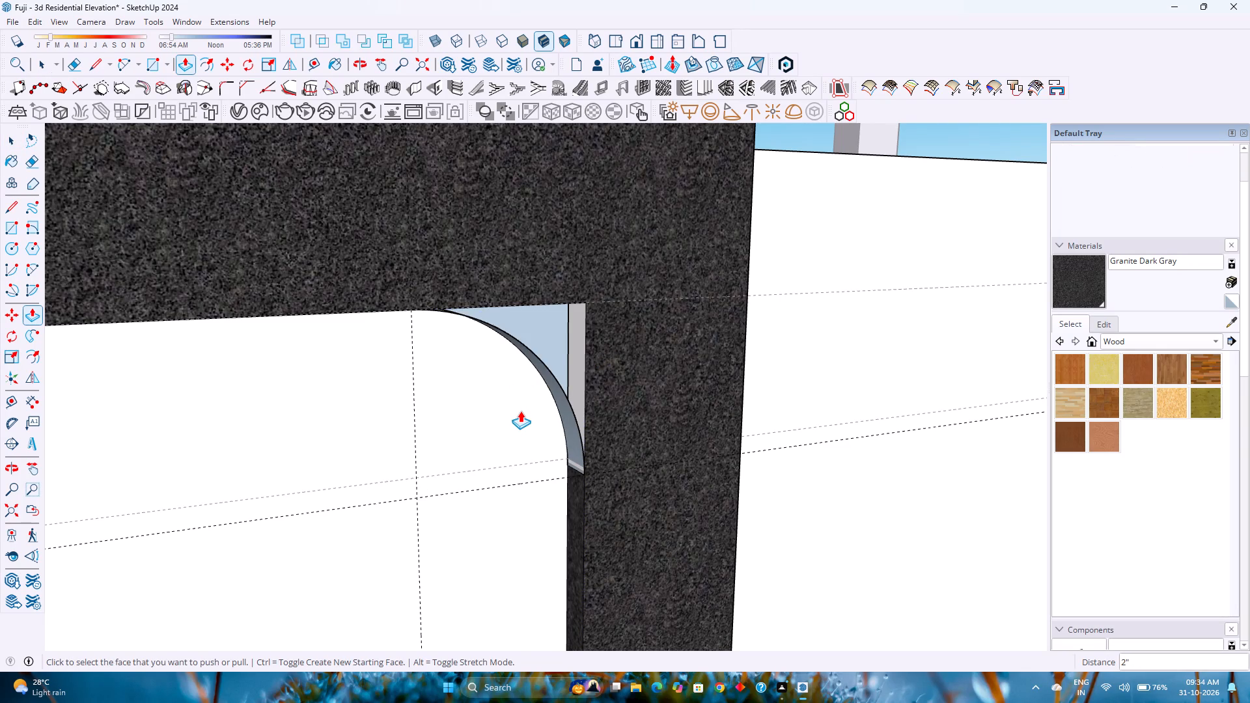
Draw a 9" line down the leg's front edge from the inner corner to the arc's end, closing the corner's front face.
key("l")
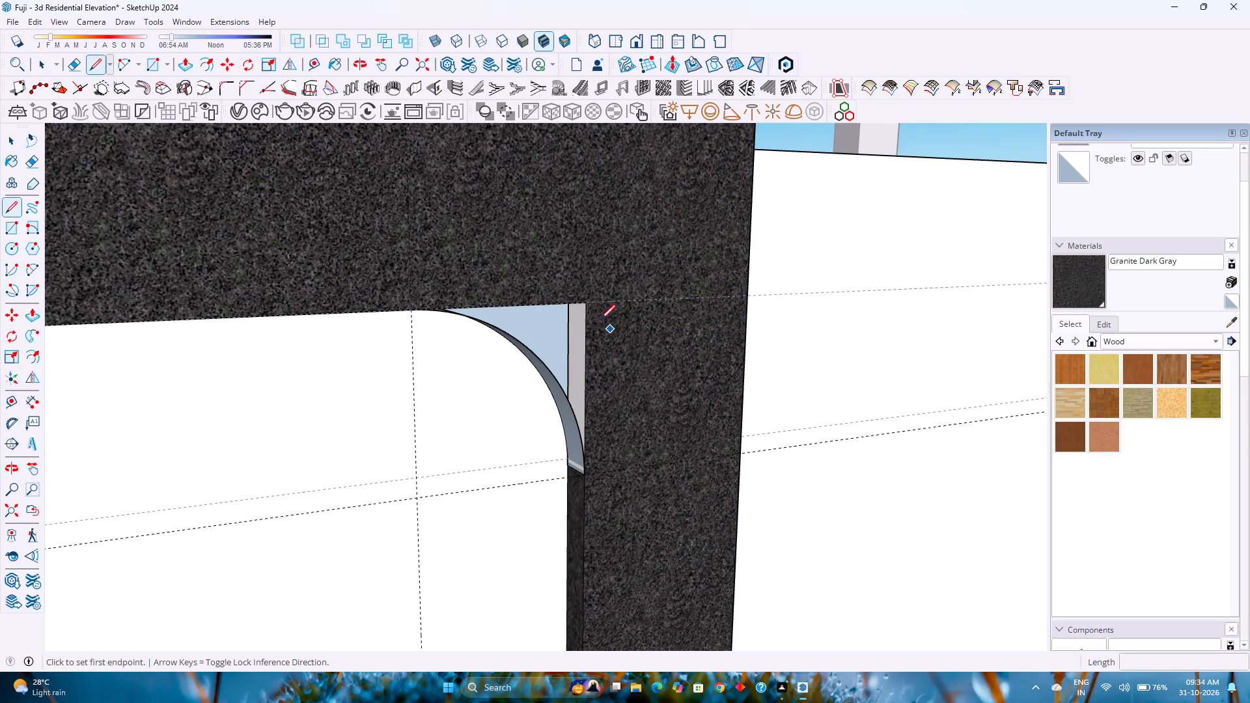
left_click(589, 301)
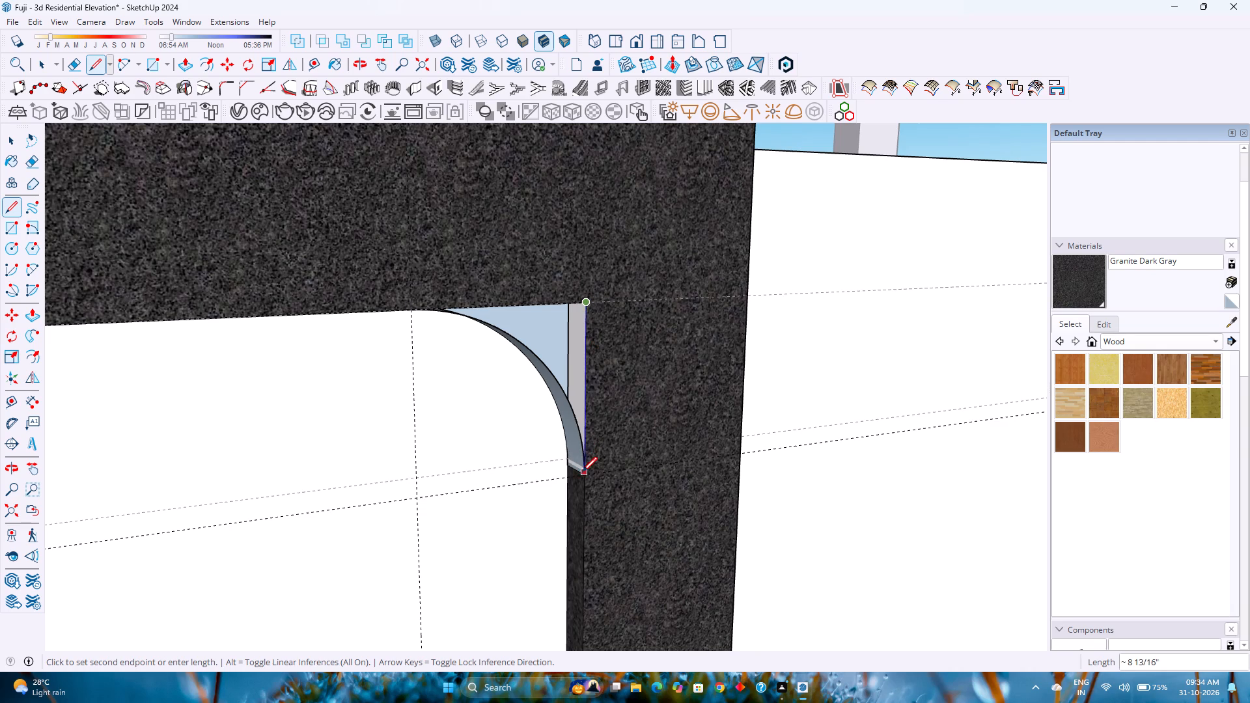
left_click(589, 477)
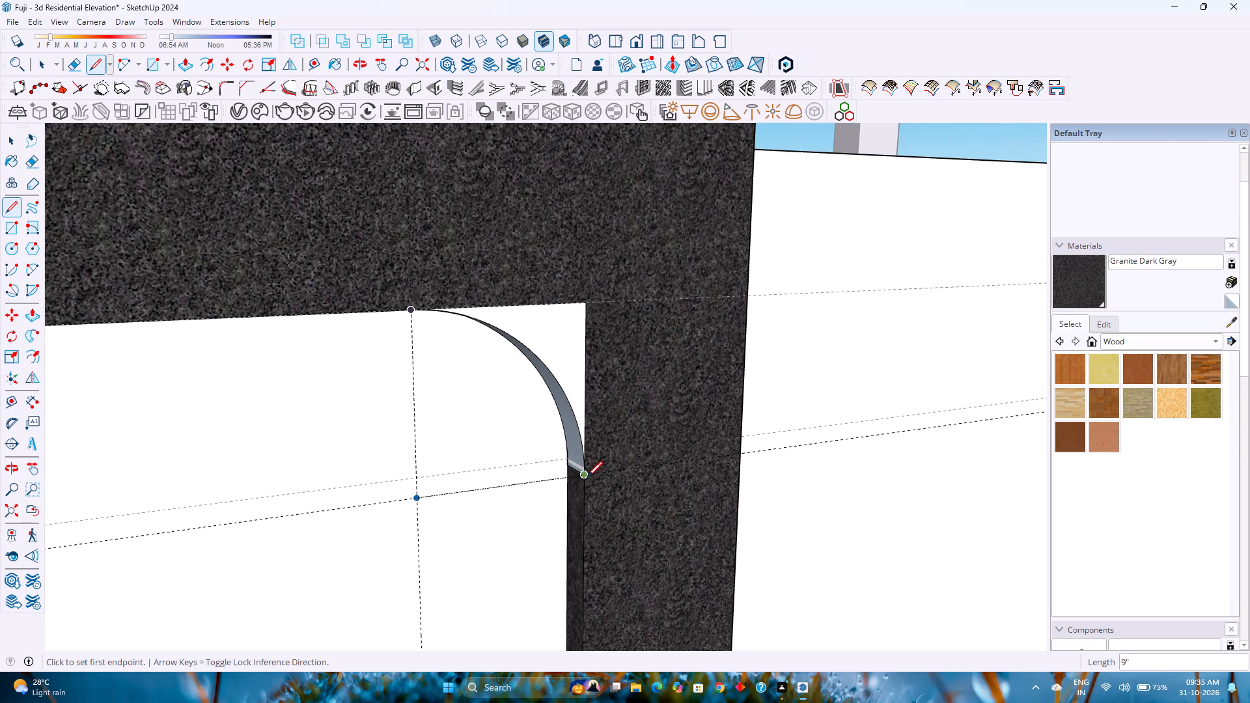
Reverse the rounded corner's curved face and paint it and the corner's front face with Granite Dark Gray.
key("space")
left_click(578, 451)
right_click(578, 451)
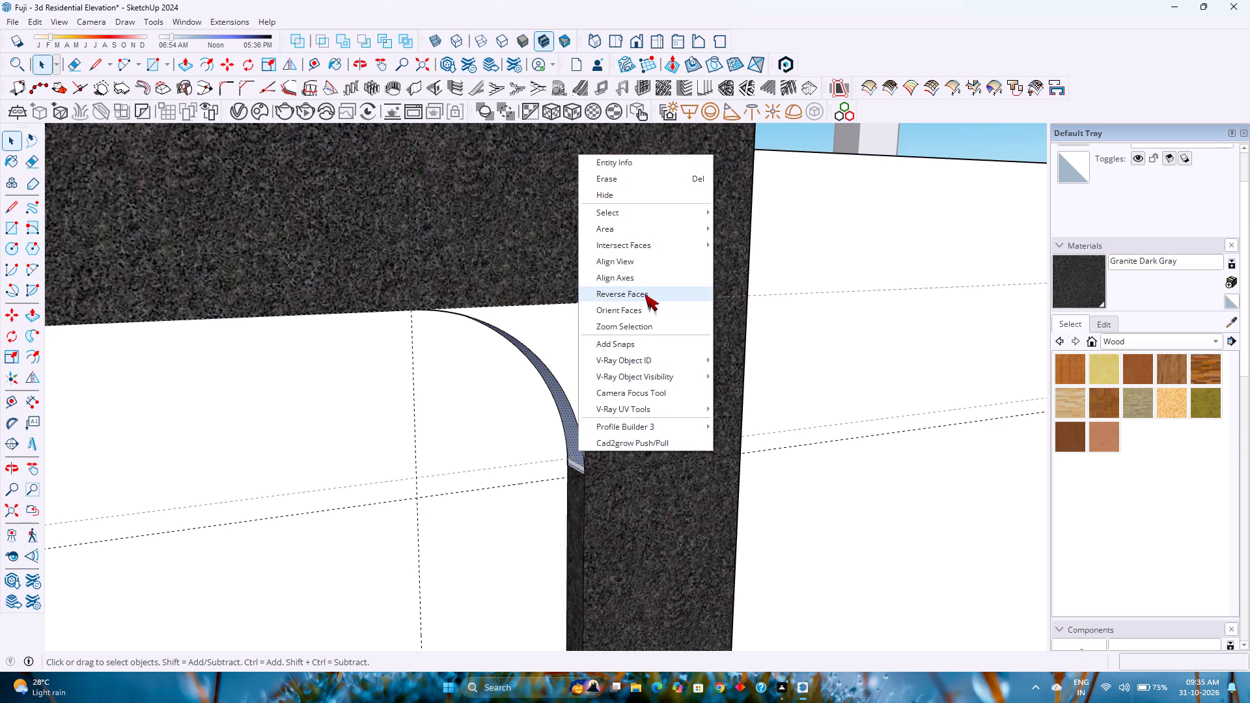
left_click(645, 300)
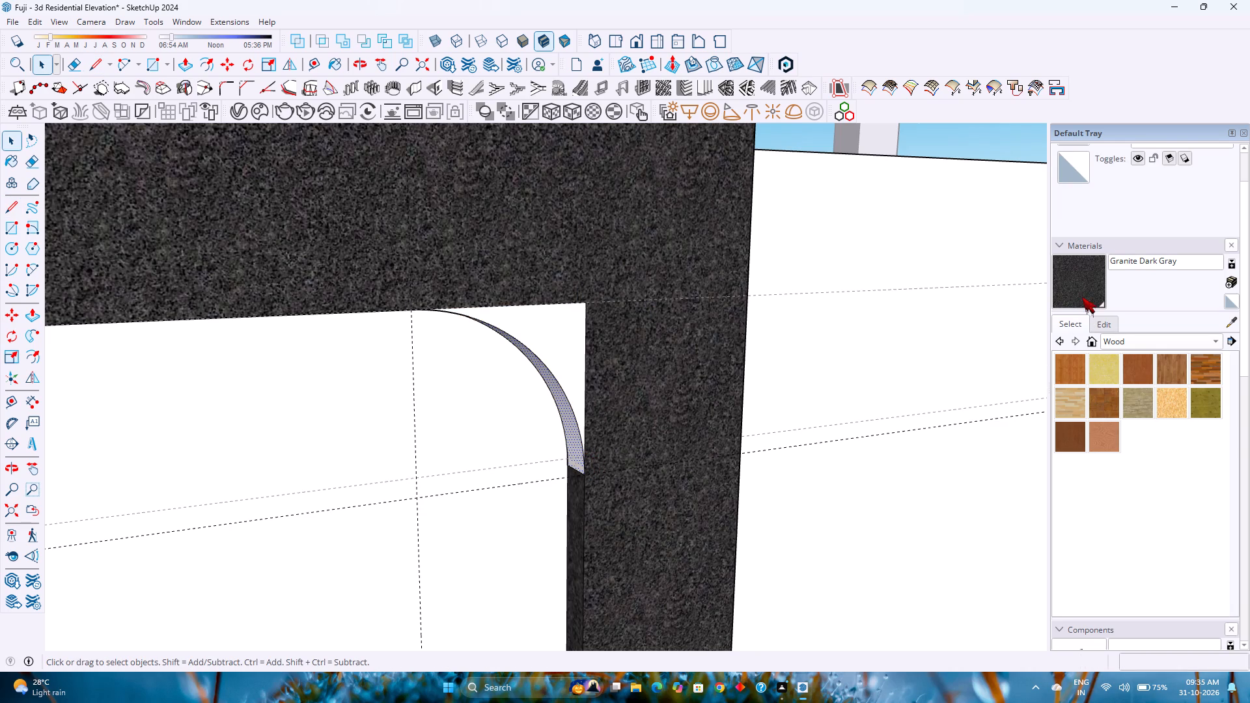
left_click(1082, 297)
left_click(571, 428)
left_click(576, 388)
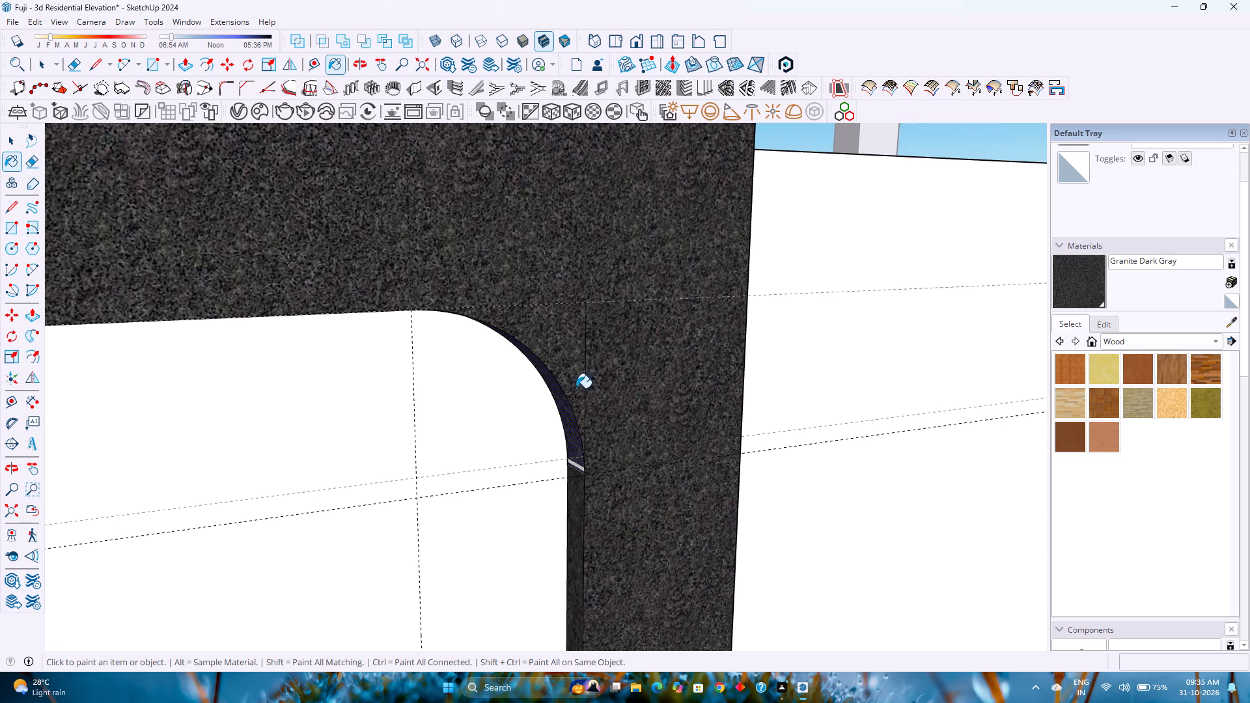
Delete the vertical seam edge between the granite corner fill and the frame's vertical leg.
scroll(572, 413, "up", 7)
key("space")
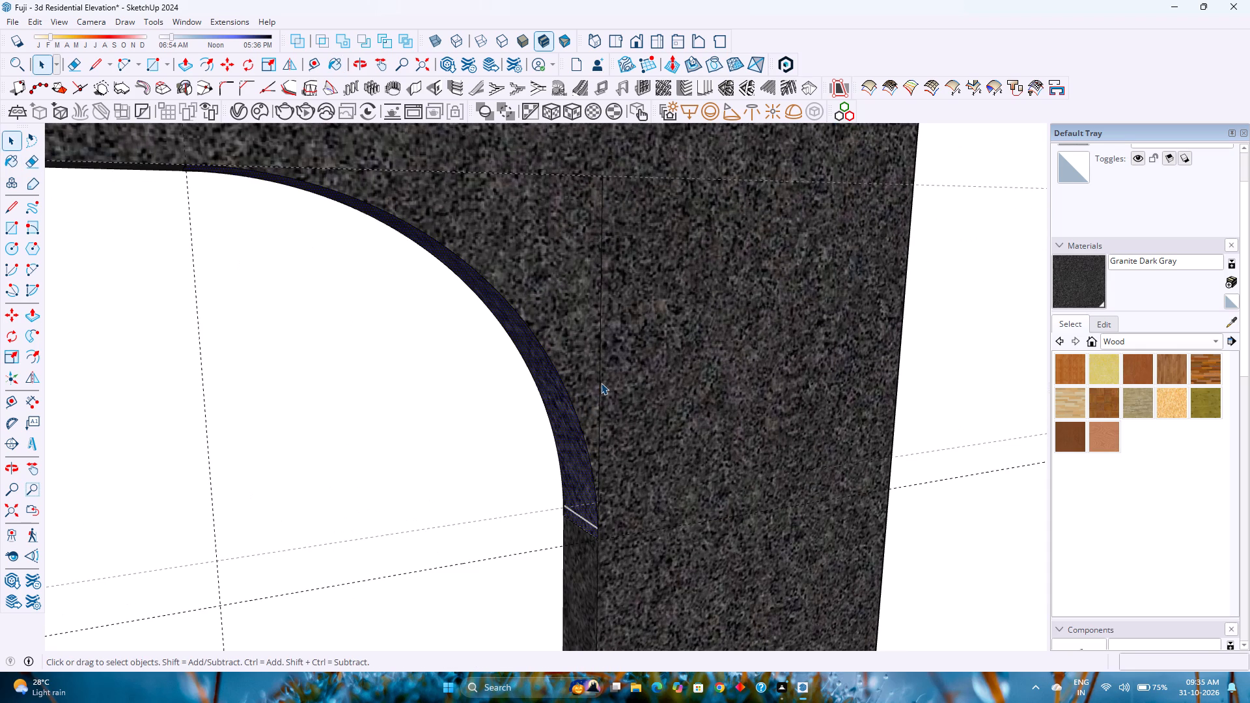
left_click(604, 379)
left_click(601, 387)
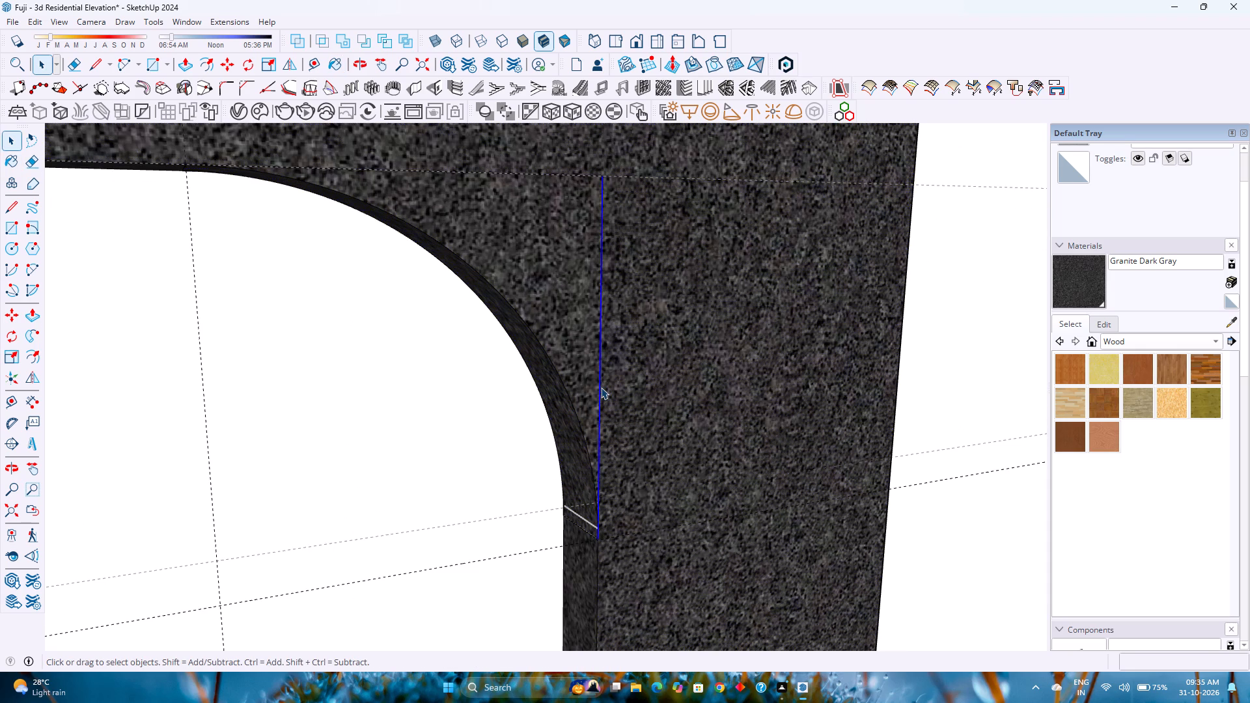
key("Delete")
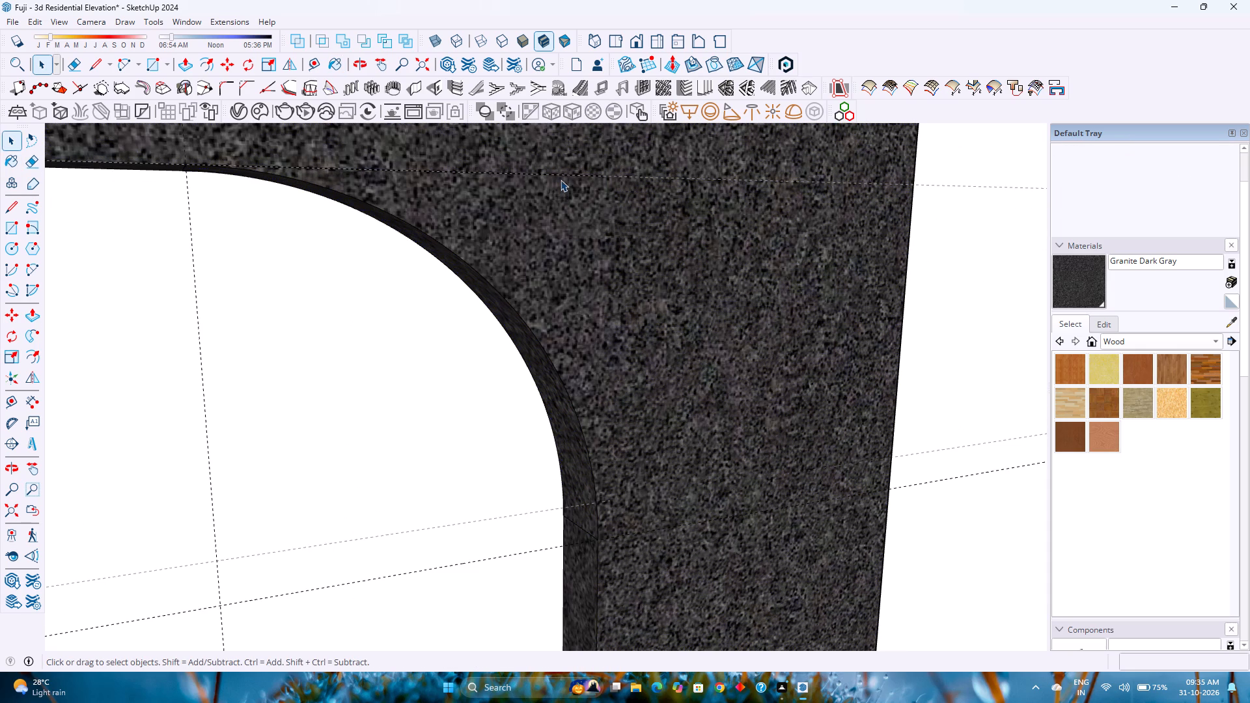
Delete the seam edge between the rounded corner's granite front face and the frame's top band.
left_click(561, 177)
middle_click_drag(561, 182, 596, 291)
middle_click(596, 291)
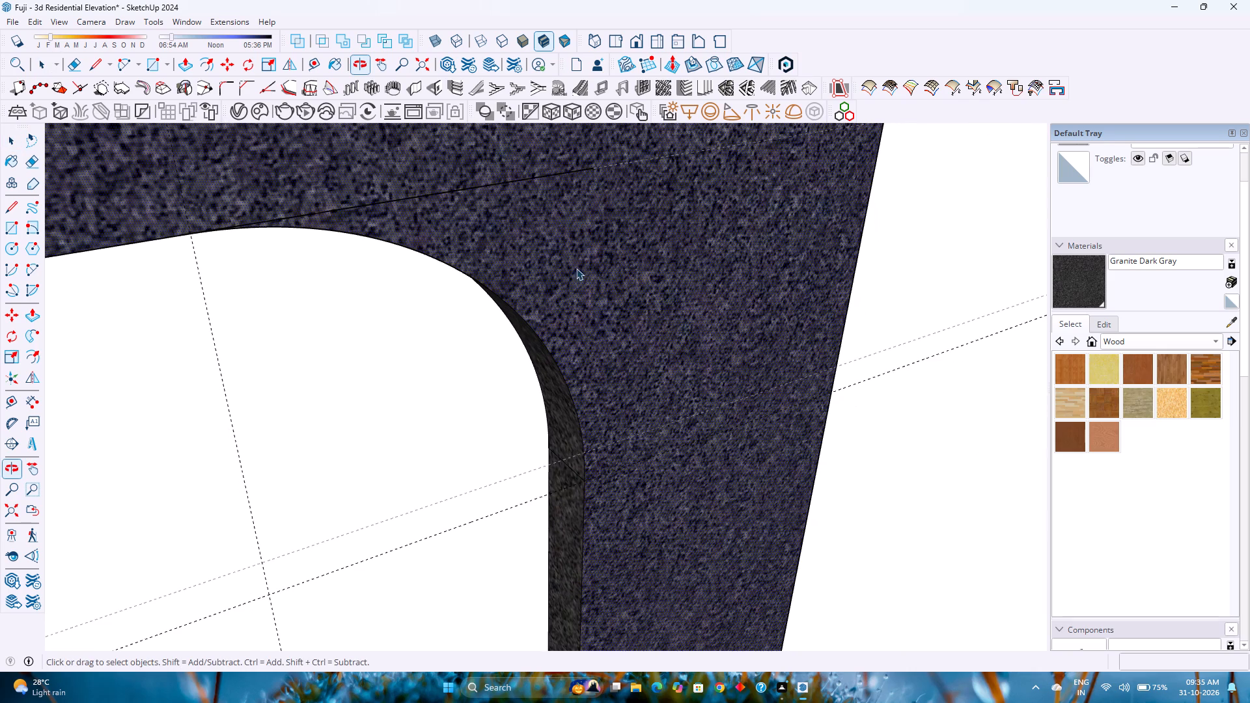
left_click(487, 187)
key("Delete")
Inspect the granite frame on the front compound wall from farther out and from the front.
scroll(536, 255, "down", 2)
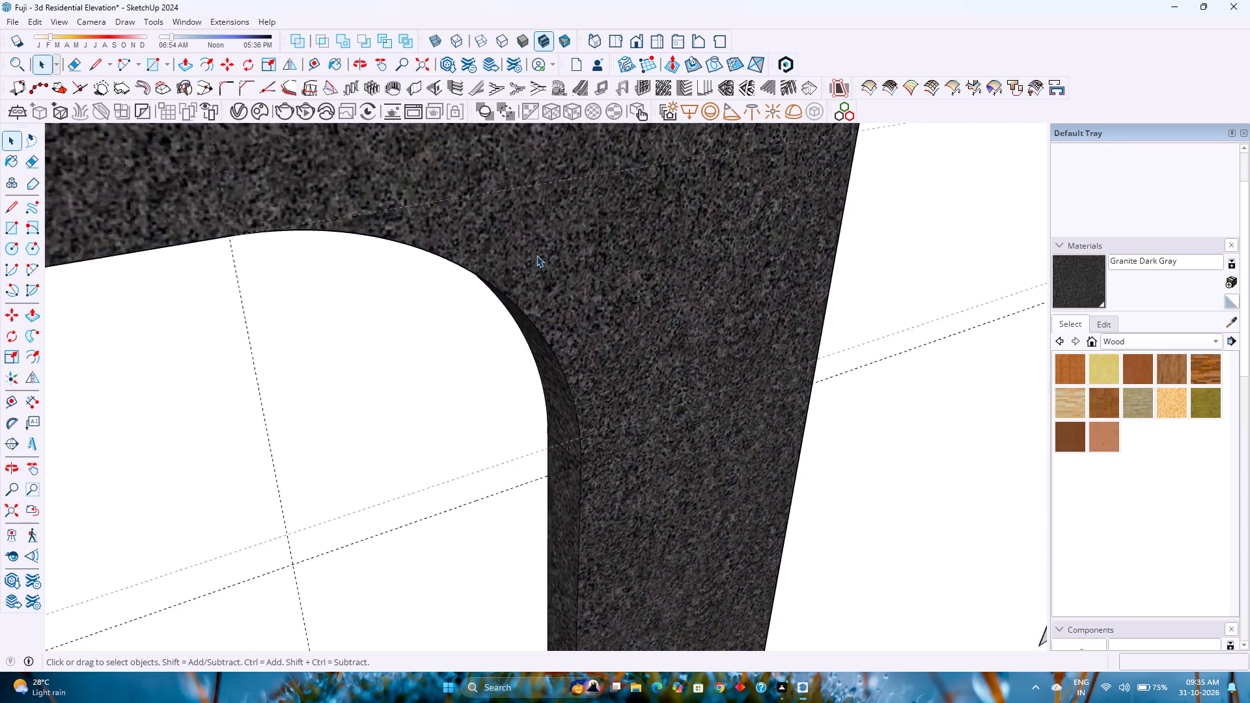
scroll(536, 255, "down", 19)
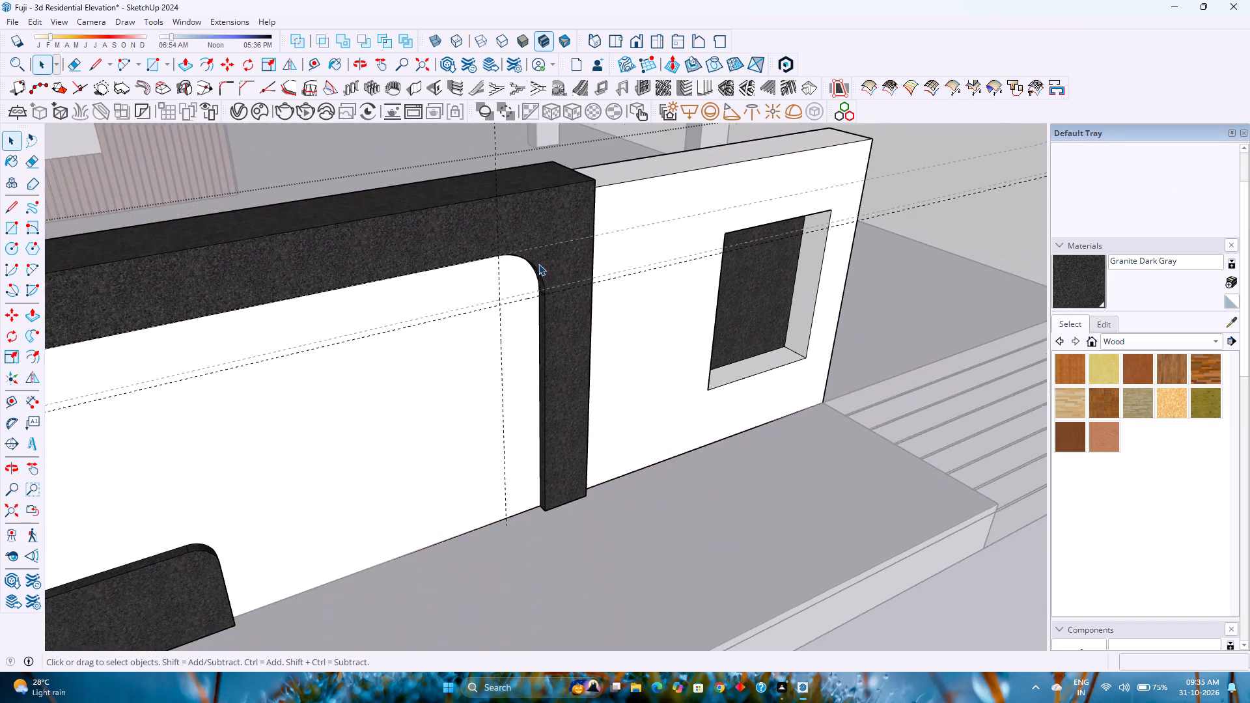
middle_click_drag(541, 286, 484, 250)
scroll(477, 238, "down", 4)
middle_click_drag(531, 260, 505, 257)
middle_click(479, 256)
scroll(477, 256, "down", 5)
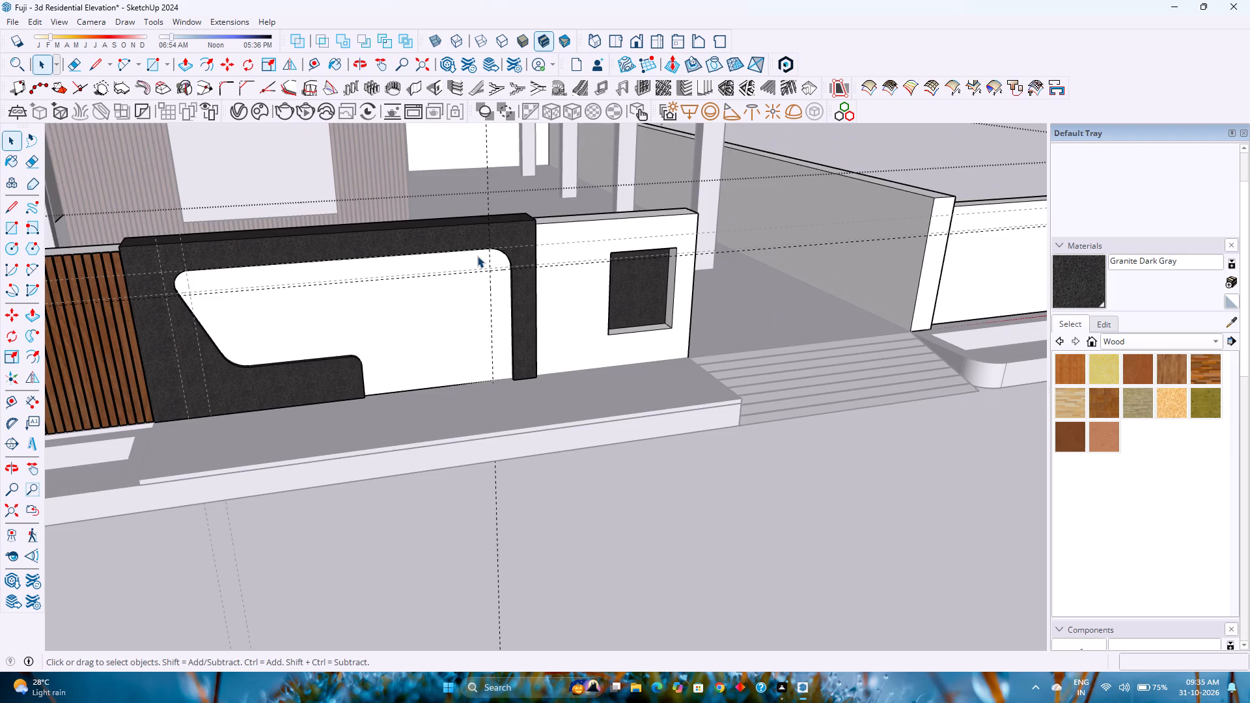
scroll(477, 256, "down", 3)
middle_click_drag(477, 256, 613, 337, "shift")
middle_click_drag(618, 342, 507, 280)
scroll(690, 400, "up", 9)
middle_click_drag(686, 388, 676, 387, "shift")
middle_click_drag(671, 387, 645, 372, "shift")
middle_click(645, 372, "shift")
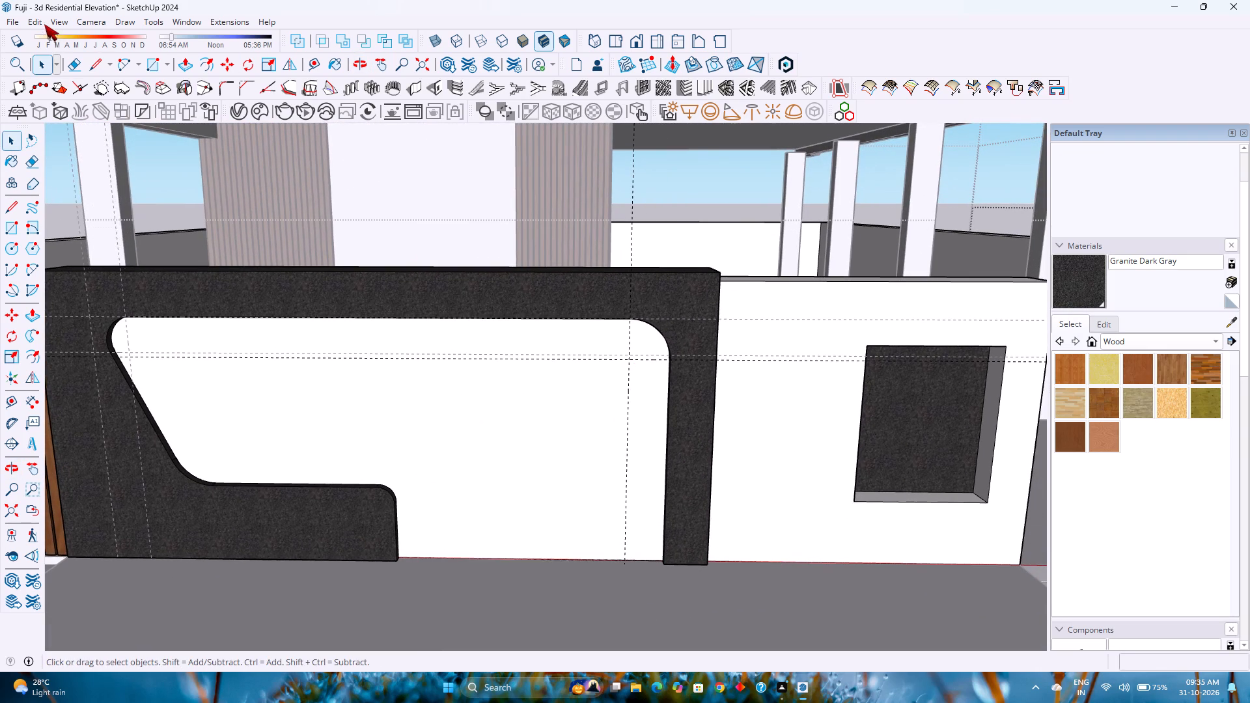
Delete all guide lines around the front compound wall, closing the nested groups out to the building level.
left_click(35, 21)
left_click(97, 154)
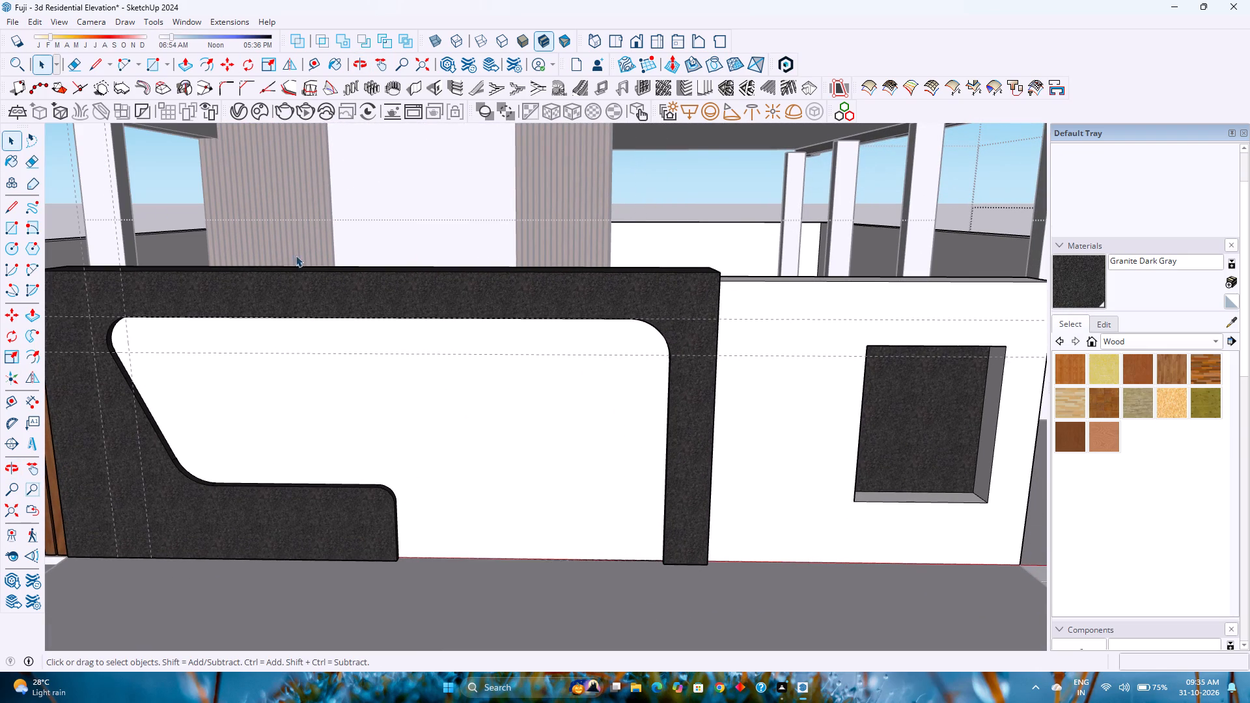
key("Escape")
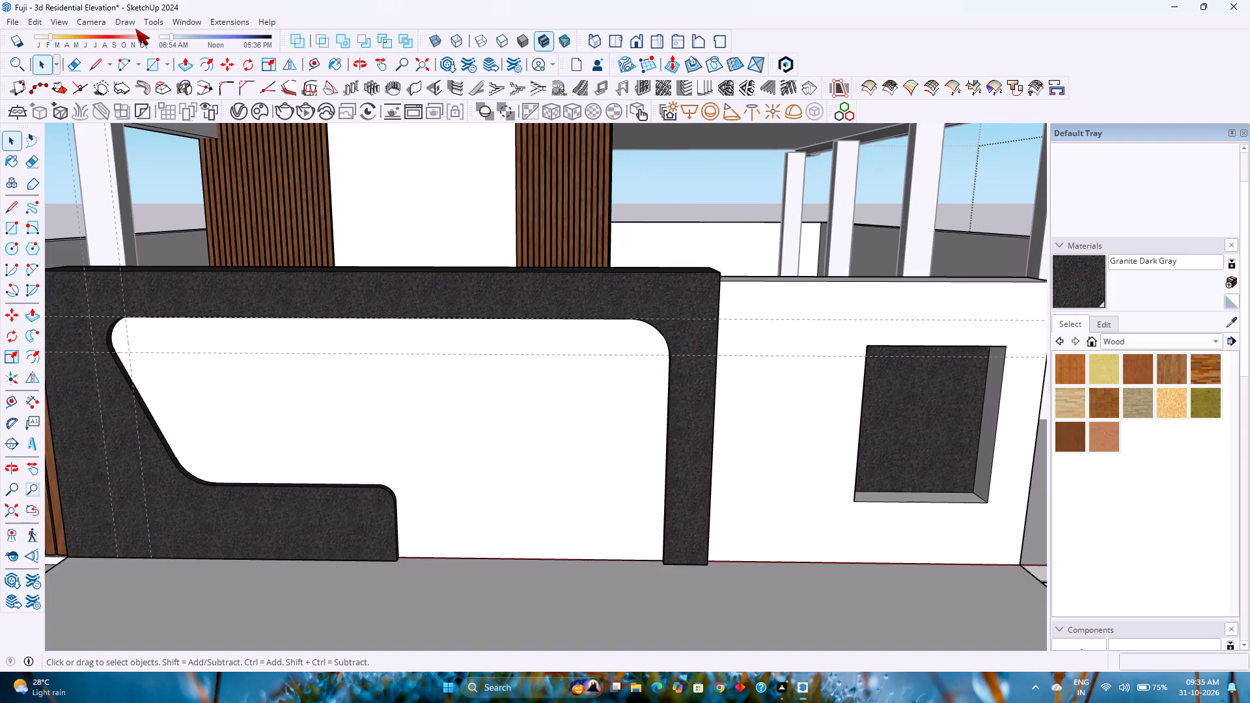
left_click(31, 19)
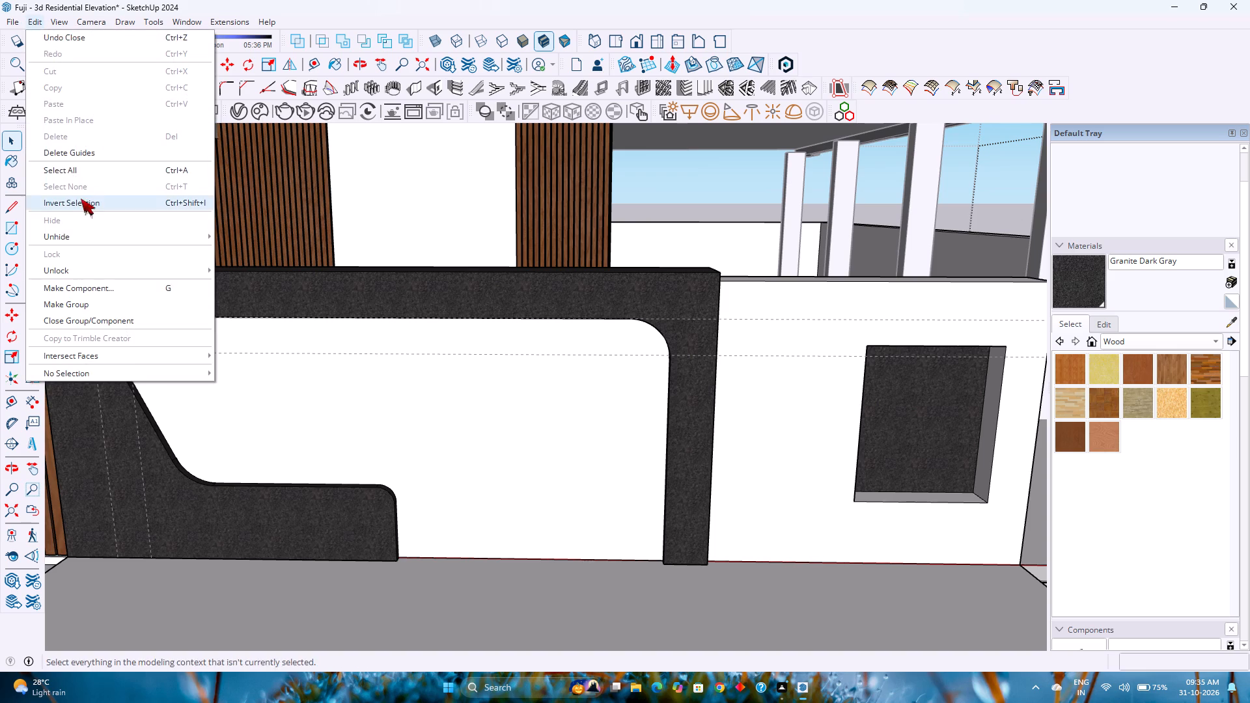
left_click(98, 156)
key("Escape")
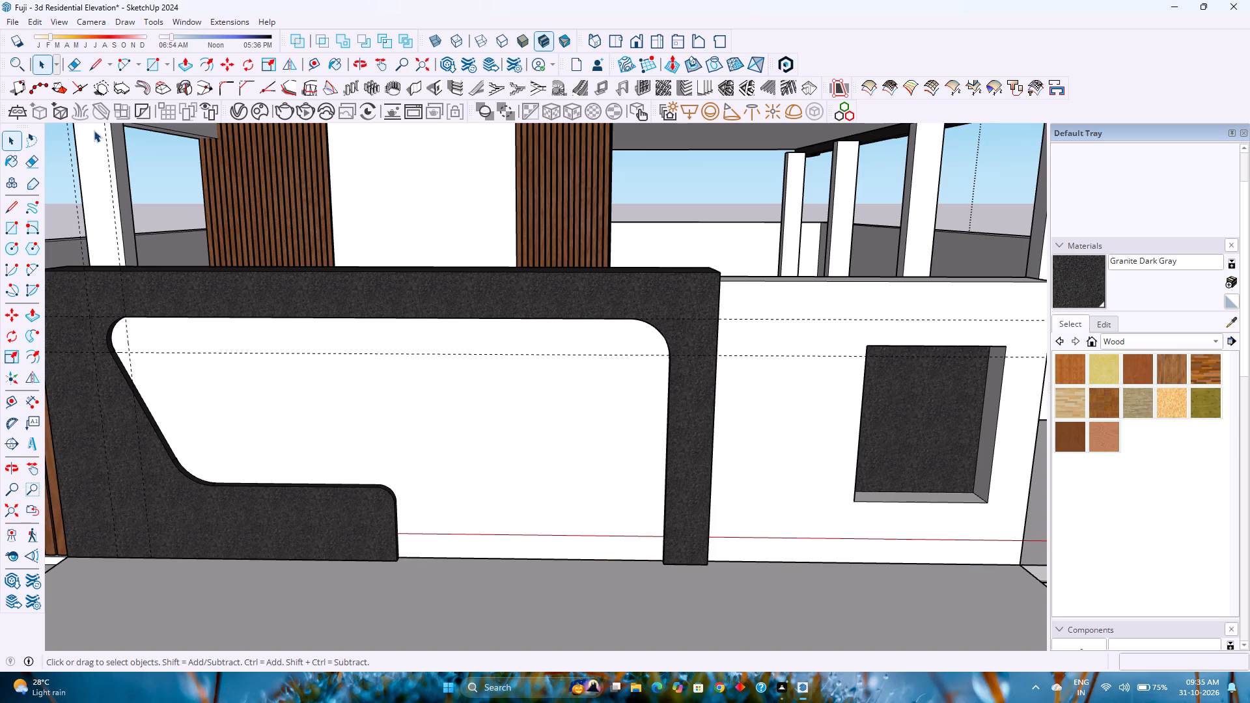
left_click(33, 25)
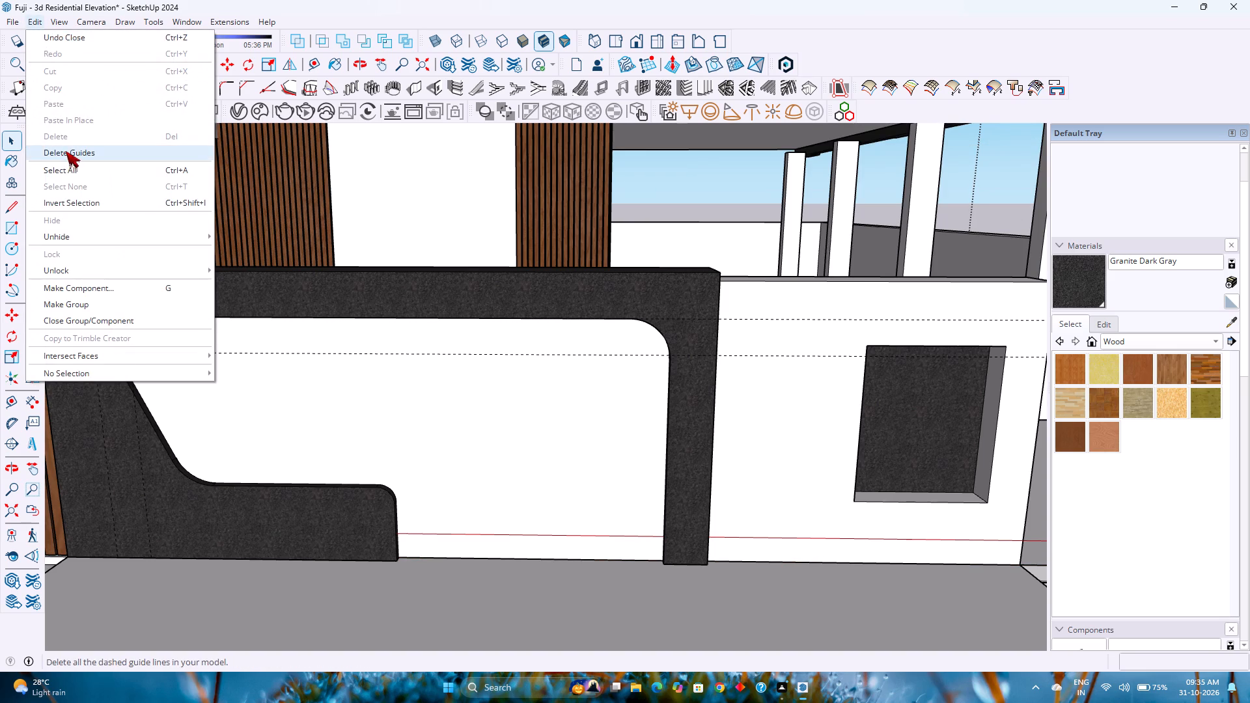
left_click(66, 151)
Save the residential elevation model.
scroll(286, 304, "down", 5)
middle_click_drag(288, 308, 298, 313)
middle_click_drag(304, 315, 320, 315)
scroll(330, 300, "down", 4)
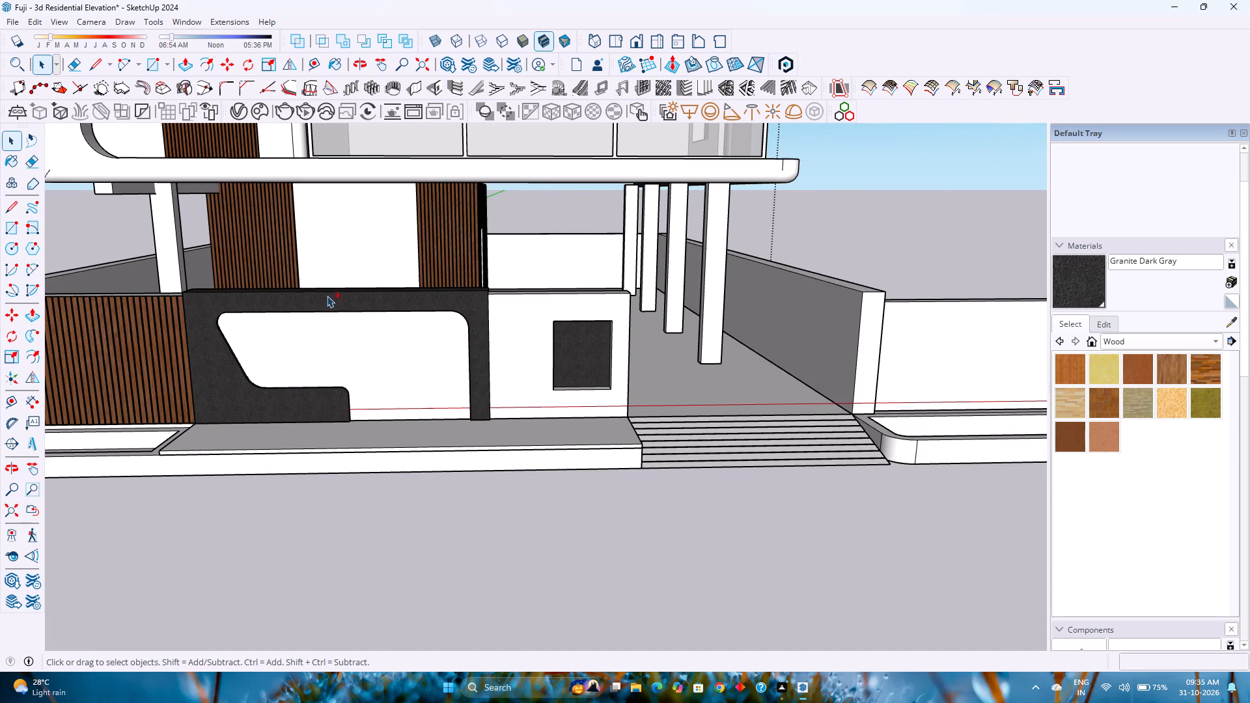
key("ctrl+s")
Examine the granite frame, its rounded inner corners and the whole front compound wall from both sides of the house.
middle_click_drag(382, 317, 540, 355, "shift")
scroll(546, 339, "down", 5)
middle_click_drag(564, 342, 520, 338)
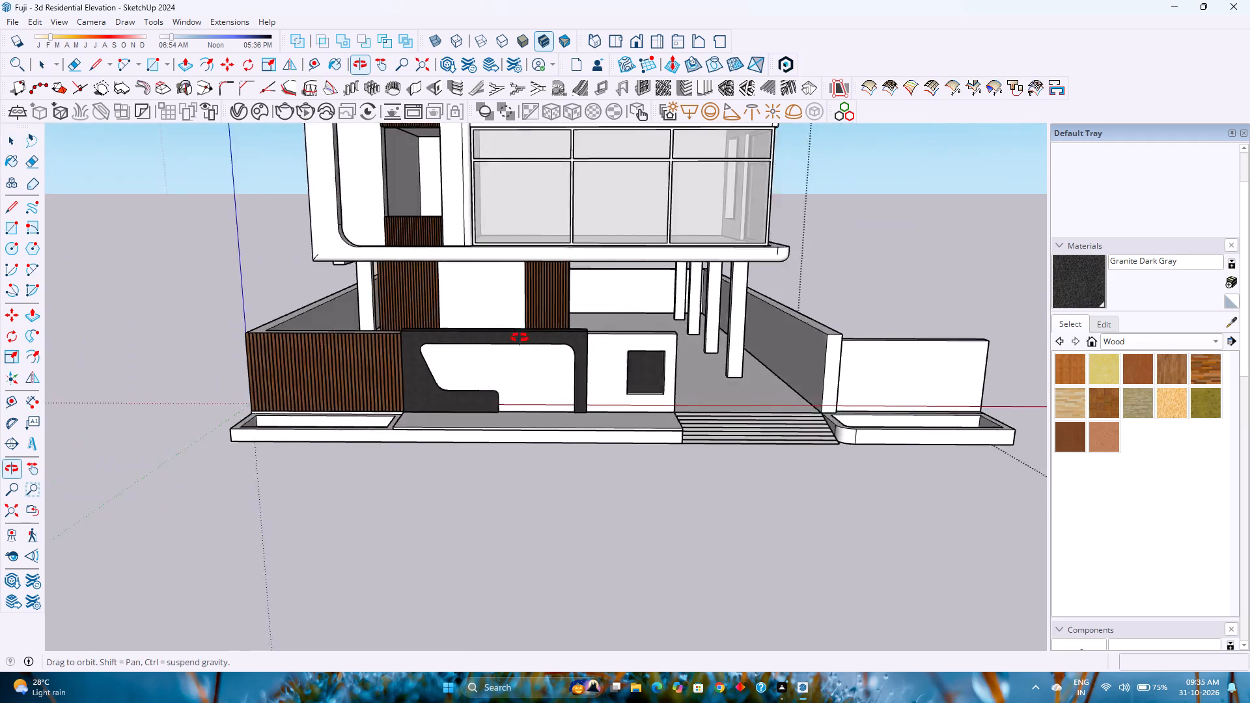
middle_click_drag(520, 338, 378, 310)
scroll(398, 331, "up", 4)
scroll(275, 289, "up", 9)
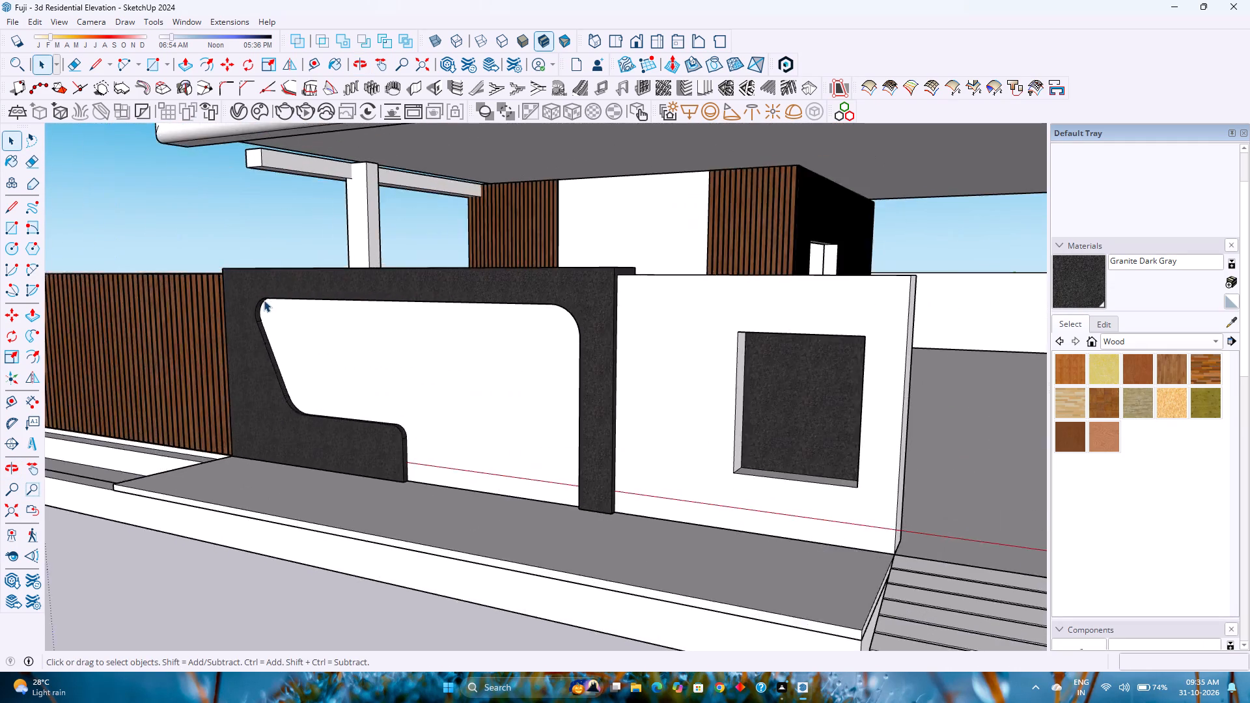
scroll(264, 300, "up", 19)
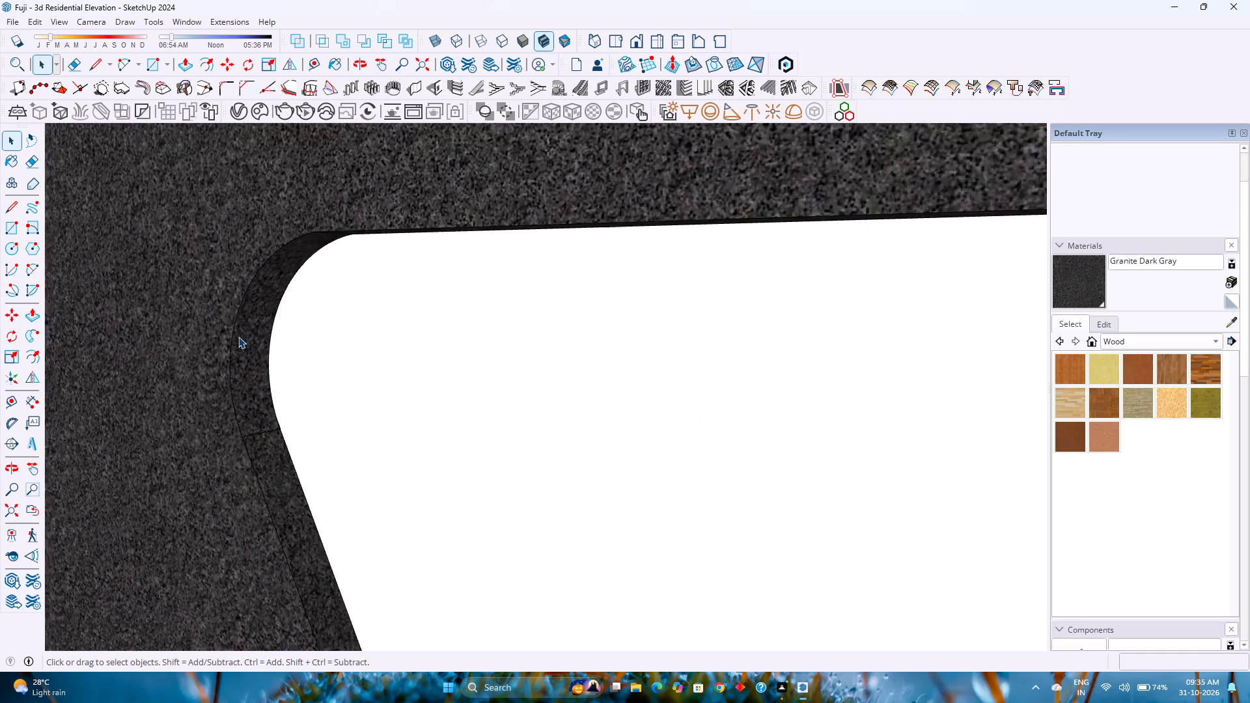
scroll(238, 336, "down", 20)
scroll(238, 336, "down", 7)
middle_click_drag(275, 411, 361, 437)
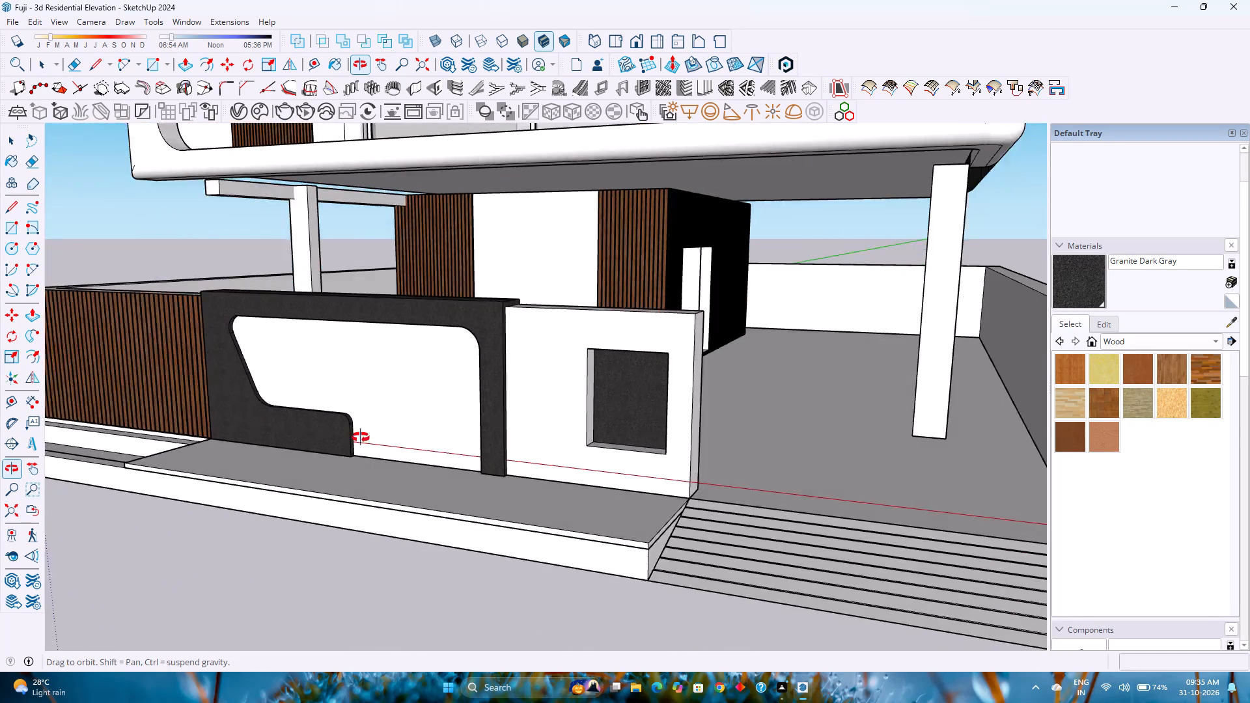
middle_click_drag(361, 437, 727, 442)
scroll(533, 357, "down", 5)
middle_click_drag(512, 355, 766, 361, "shift")
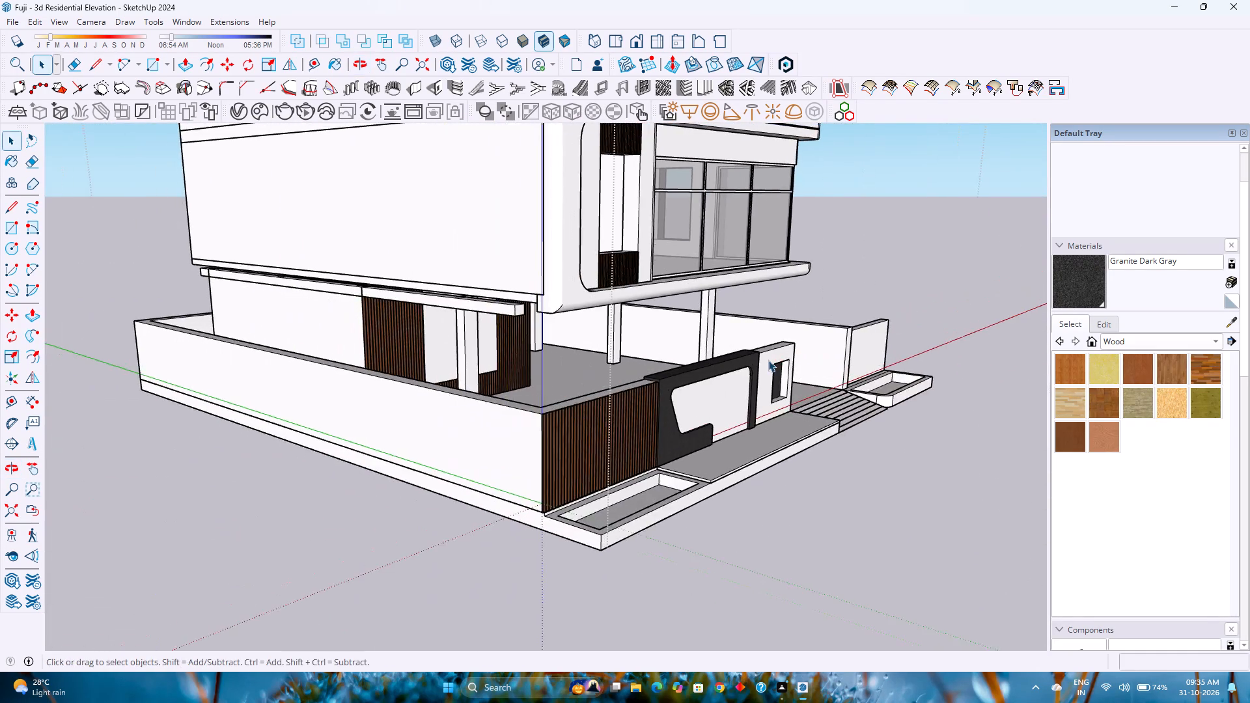
scroll(766, 359, "down", 4)
middle_click_drag(765, 419, 314, 405)
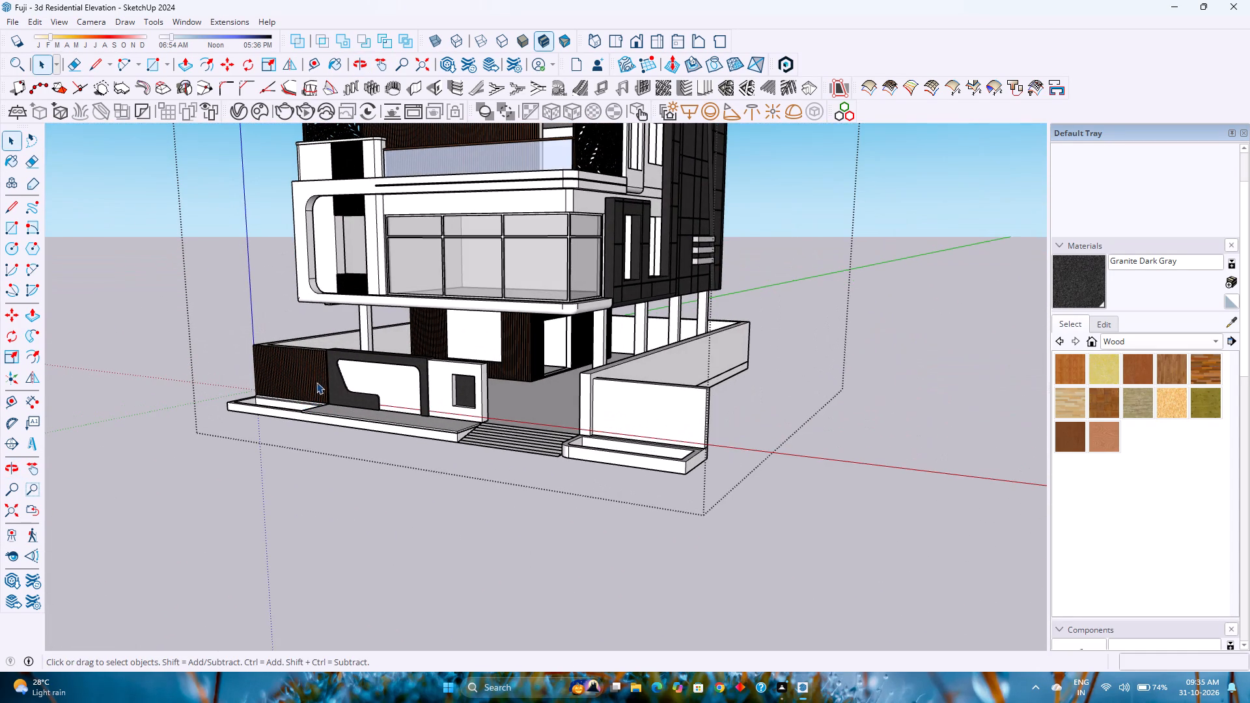
Close the building group, select the whole building and move it 1' straight up along the blue axis.
key("Escape")
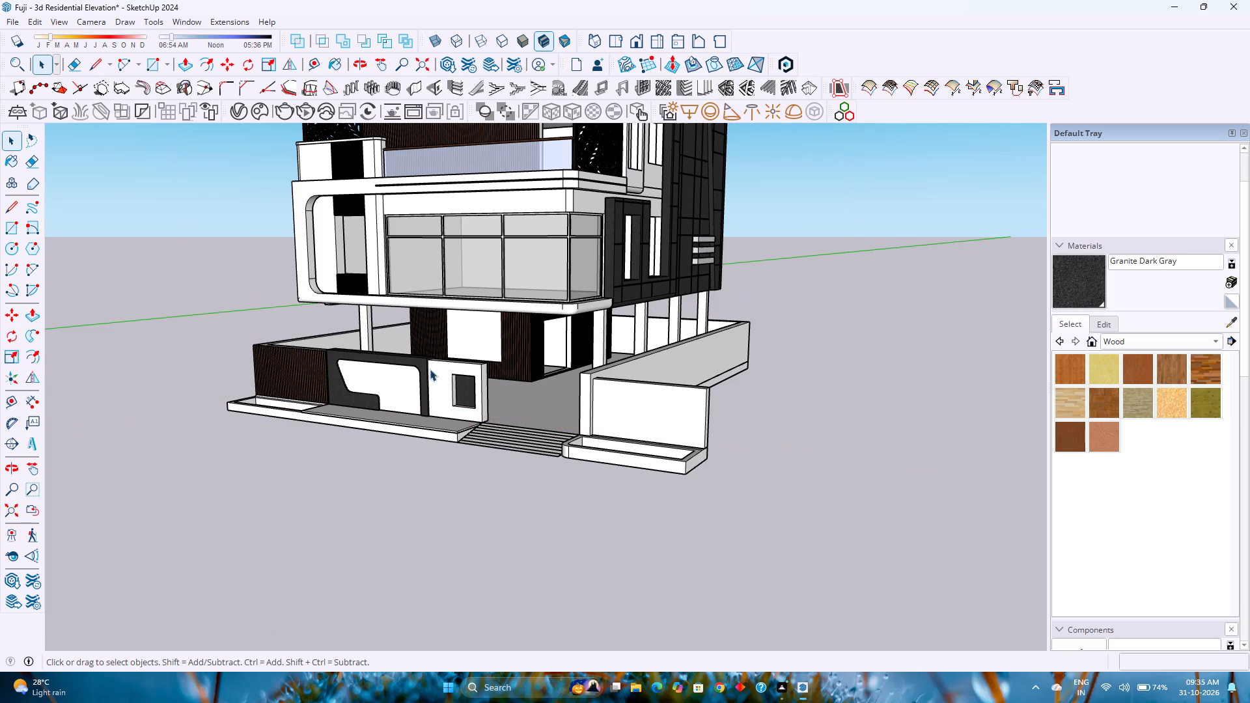
left_click(544, 321)
middle_click_drag(465, 424, 446, 366)
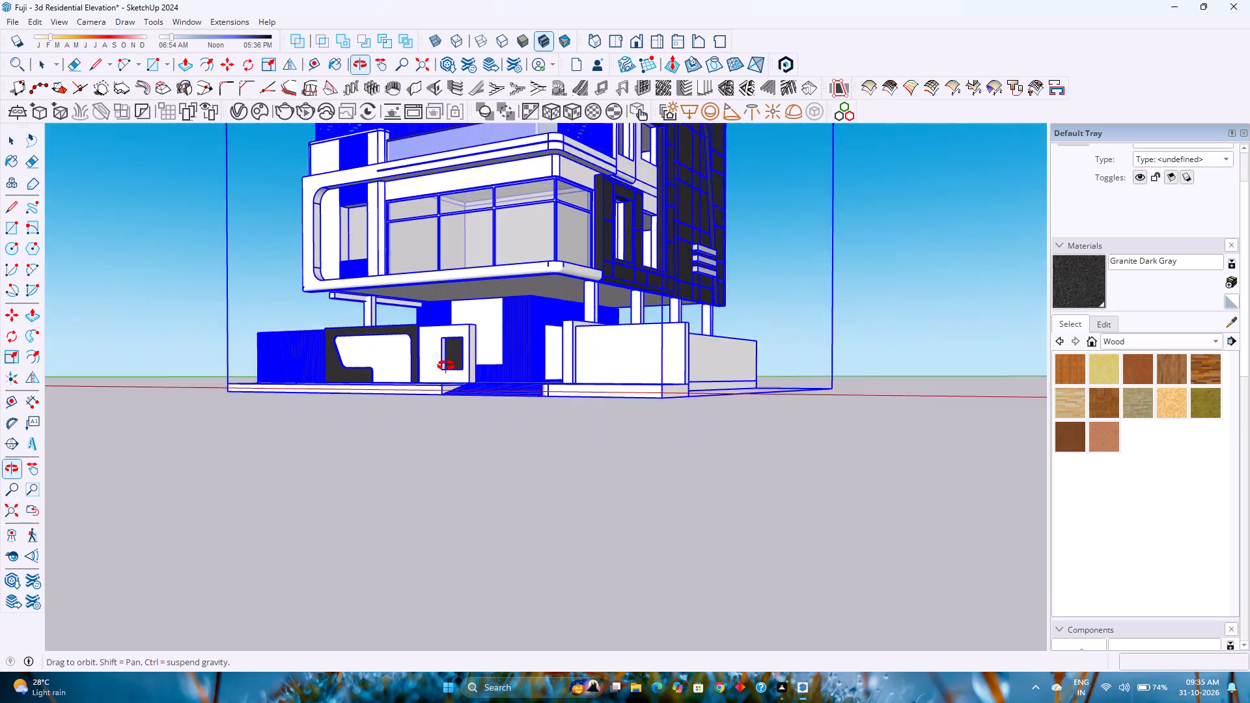
middle_click_drag(446, 366, 459, 370)
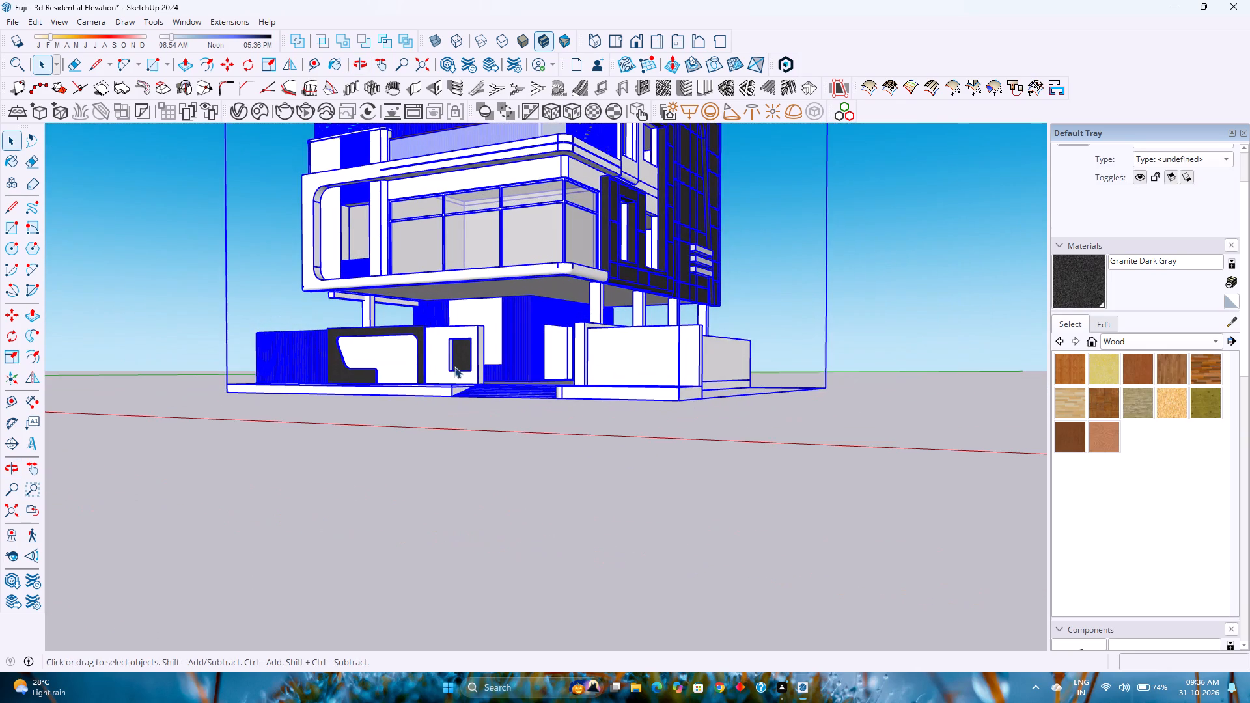
key("m")
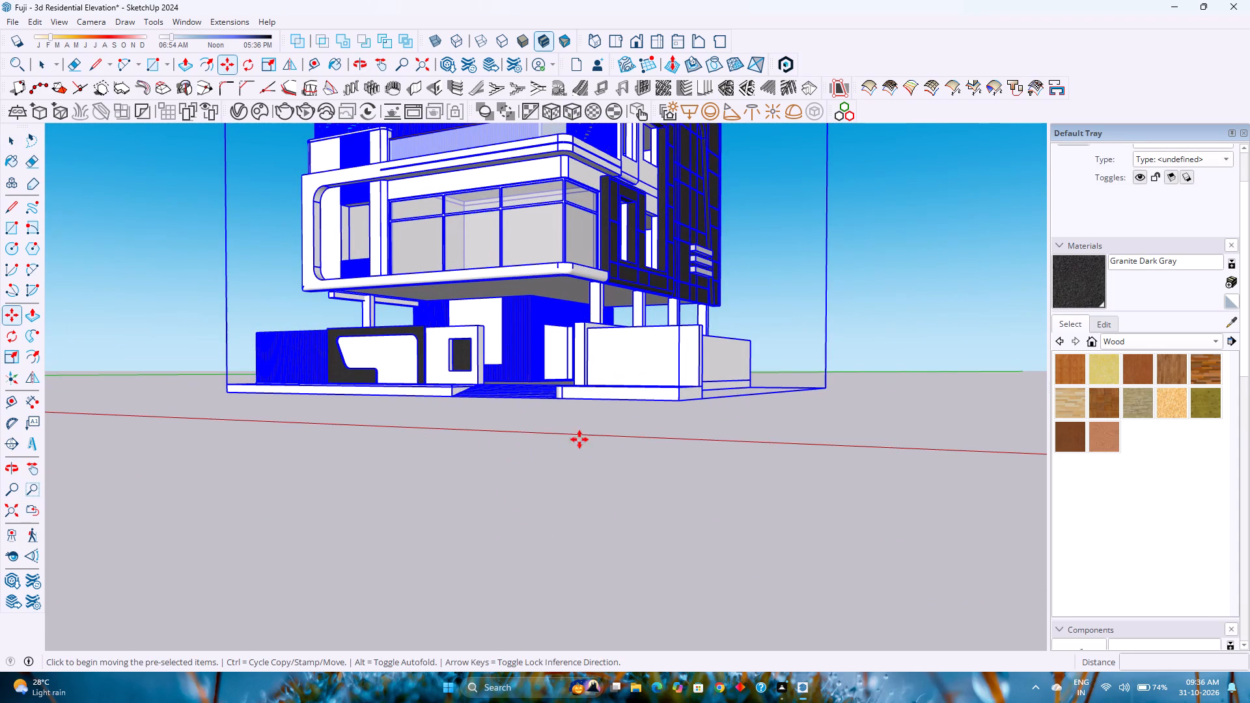
left_click(678, 403)
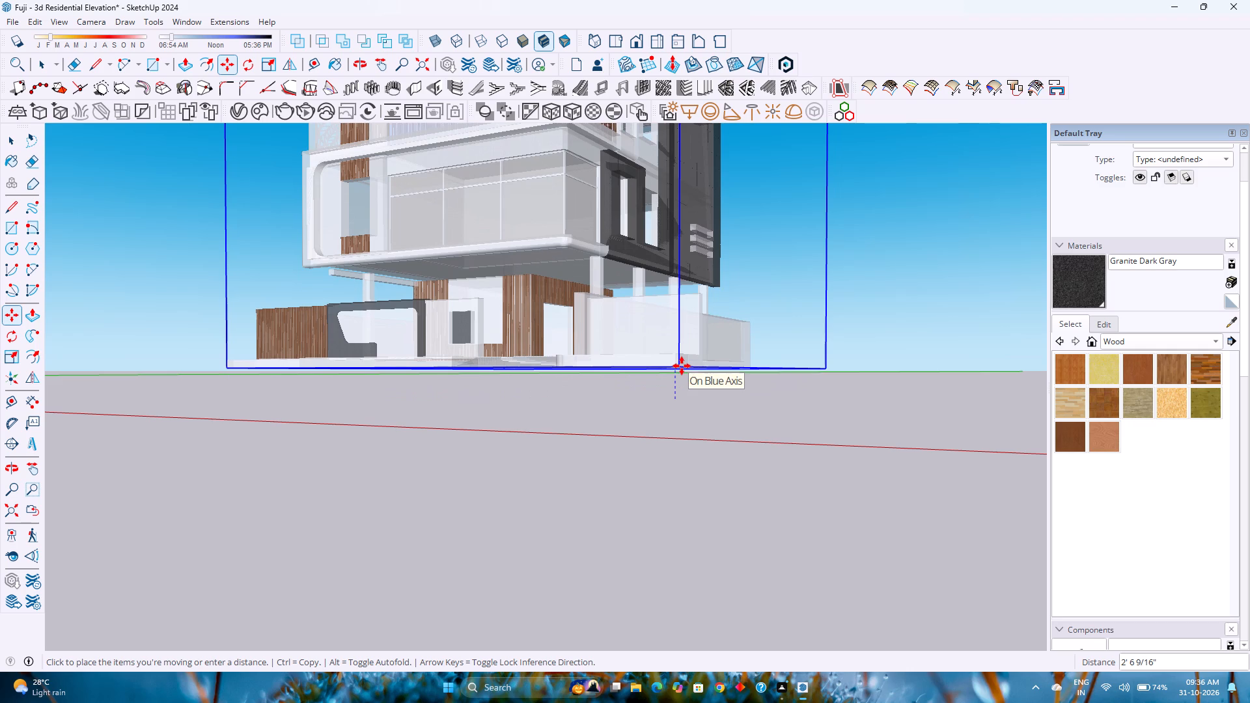
key("Up")
type("1'")
key("Return")
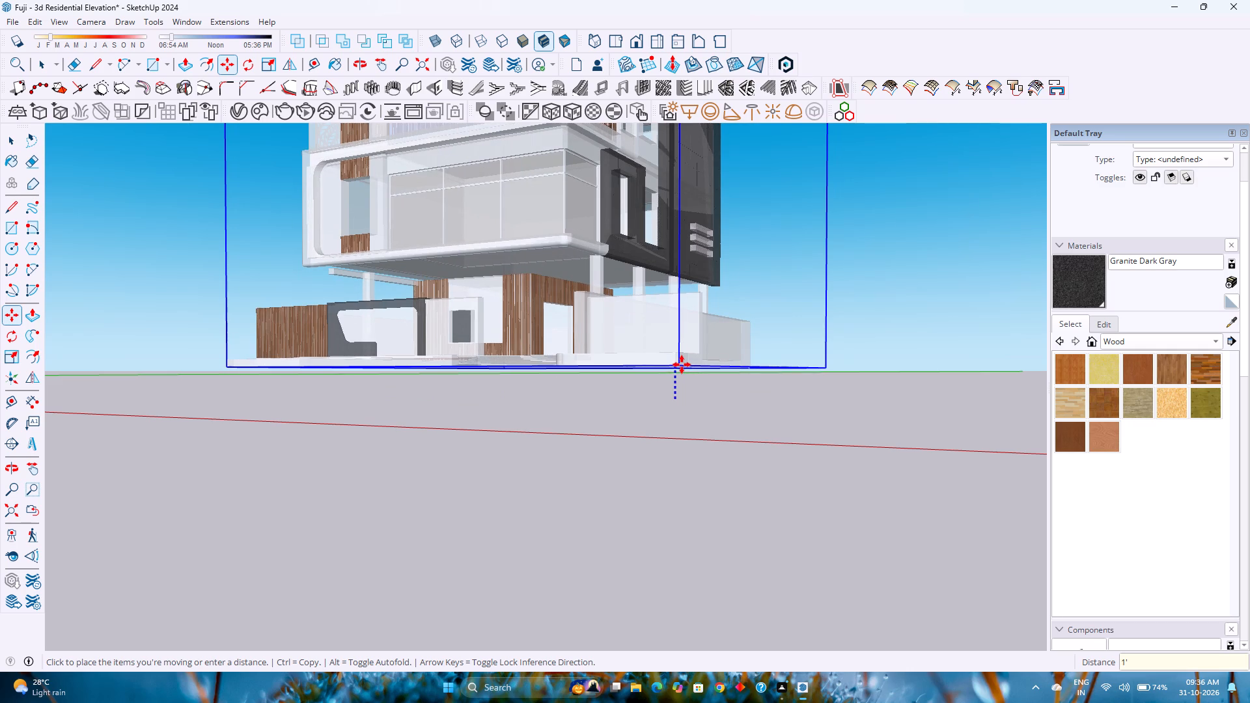
key("Return")
key("space")
Open the building group and examine the compound wall by the entry steps and the wood-slatted ground-floor block.
scroll(628, 385, "down", 3)
middle_click_drag(625, 385, 542, 472)
middle_click_drag(537, 484, 658, 467)
middle_click(658, 465)
scroll(657, 441, "up", 4)
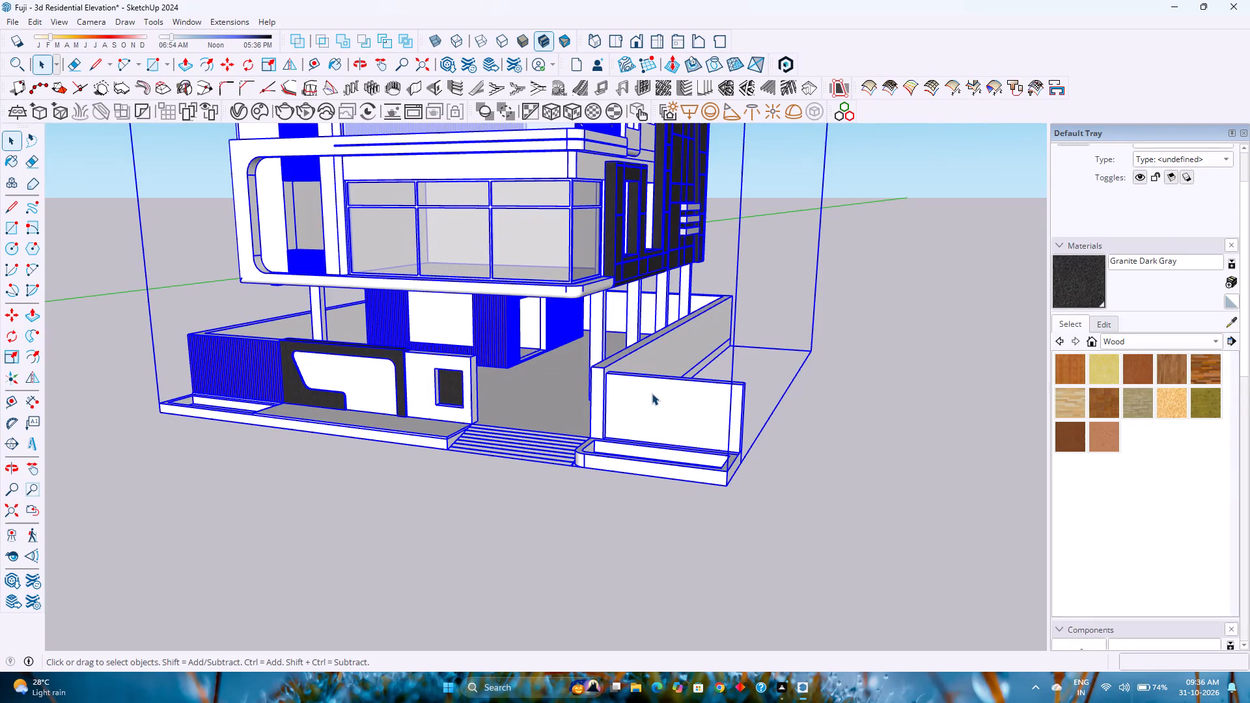
double_click(600, 371)
scroll(600, 372, "up", 9)
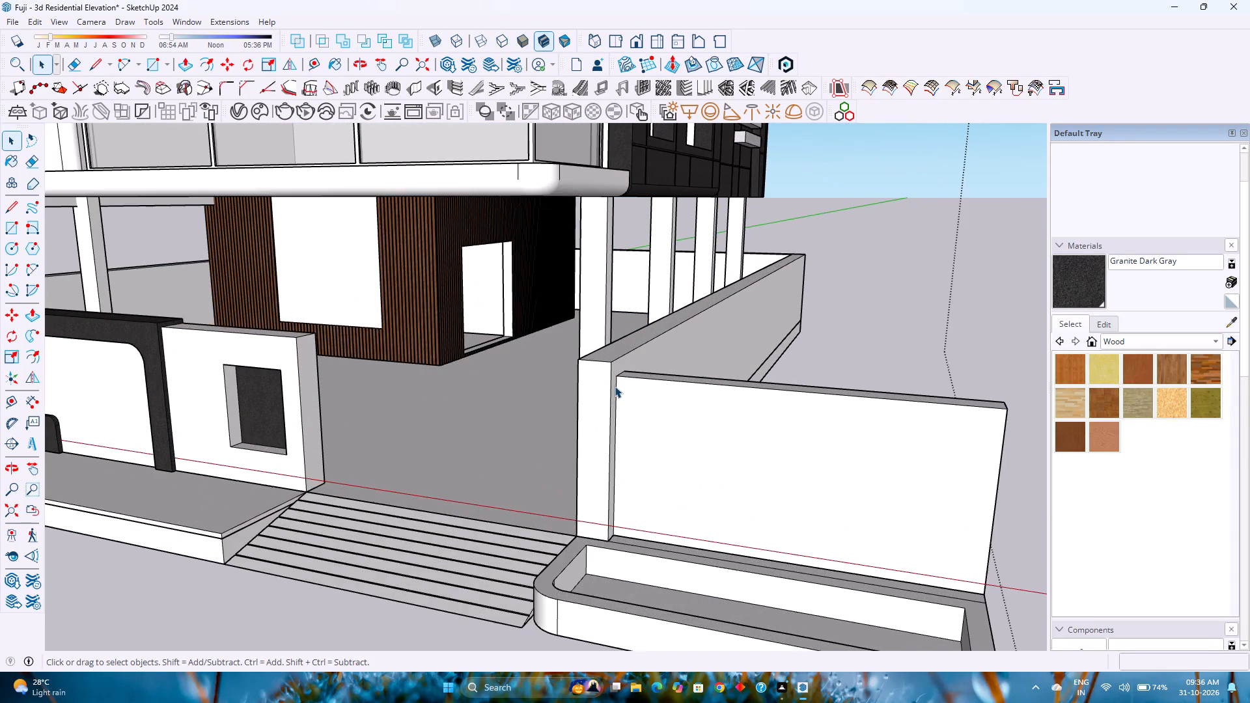
scroll(615, 386, "up", 4)
scroll(615, 386, "down", 3)
middle_click_drag(609, 384, 644, 494, "shift")
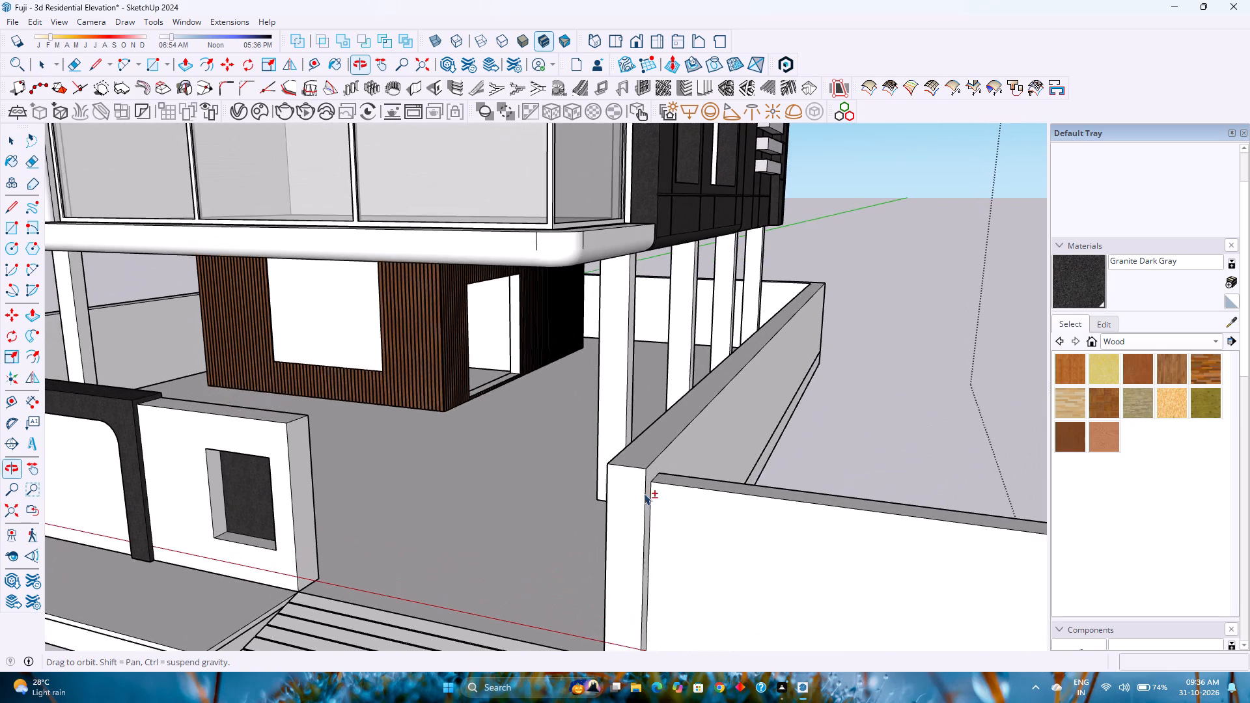
scroll(622, 439, "down", 2)
scroll(529, 352, "up", 10)
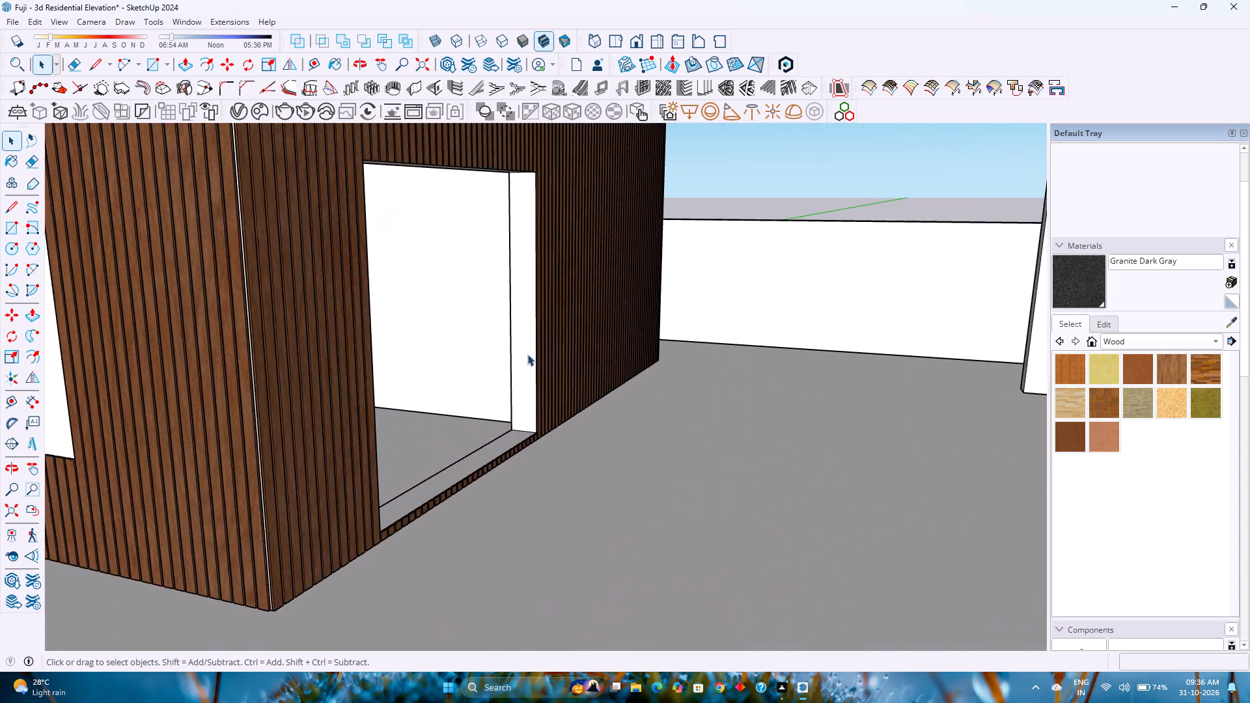
scroll(527, 354, "up", 2)
scroll(520, 371, "down", 3)
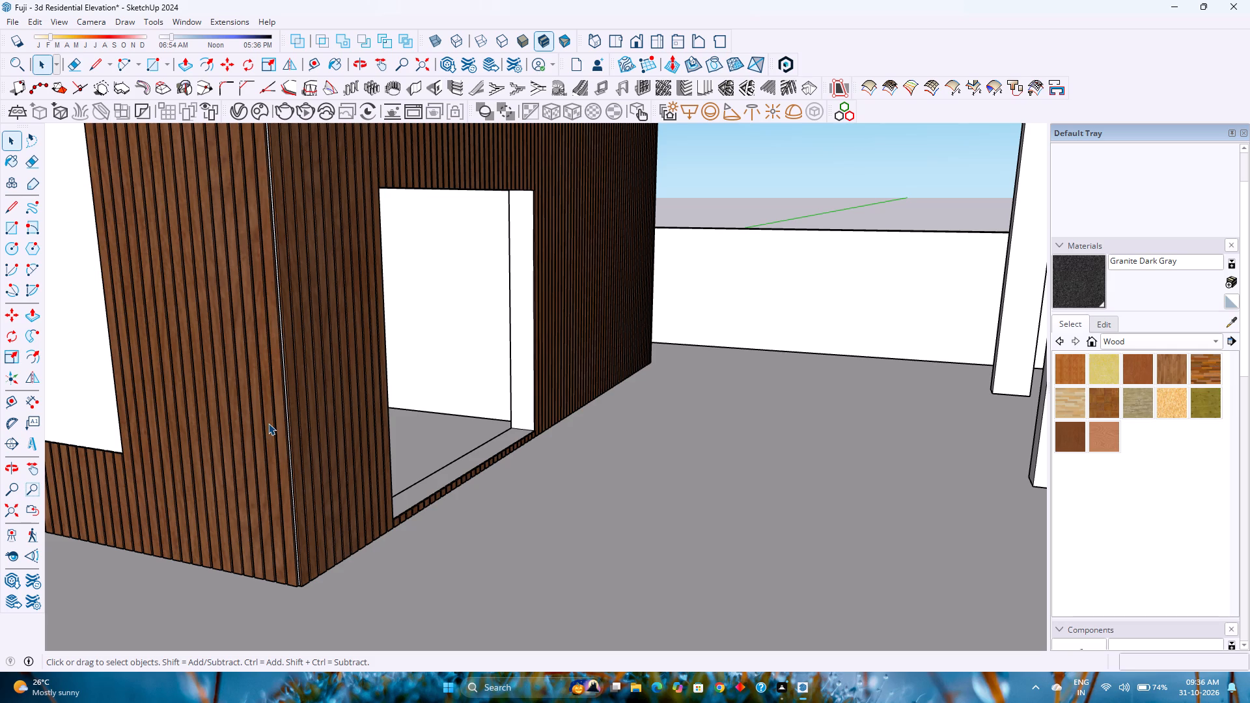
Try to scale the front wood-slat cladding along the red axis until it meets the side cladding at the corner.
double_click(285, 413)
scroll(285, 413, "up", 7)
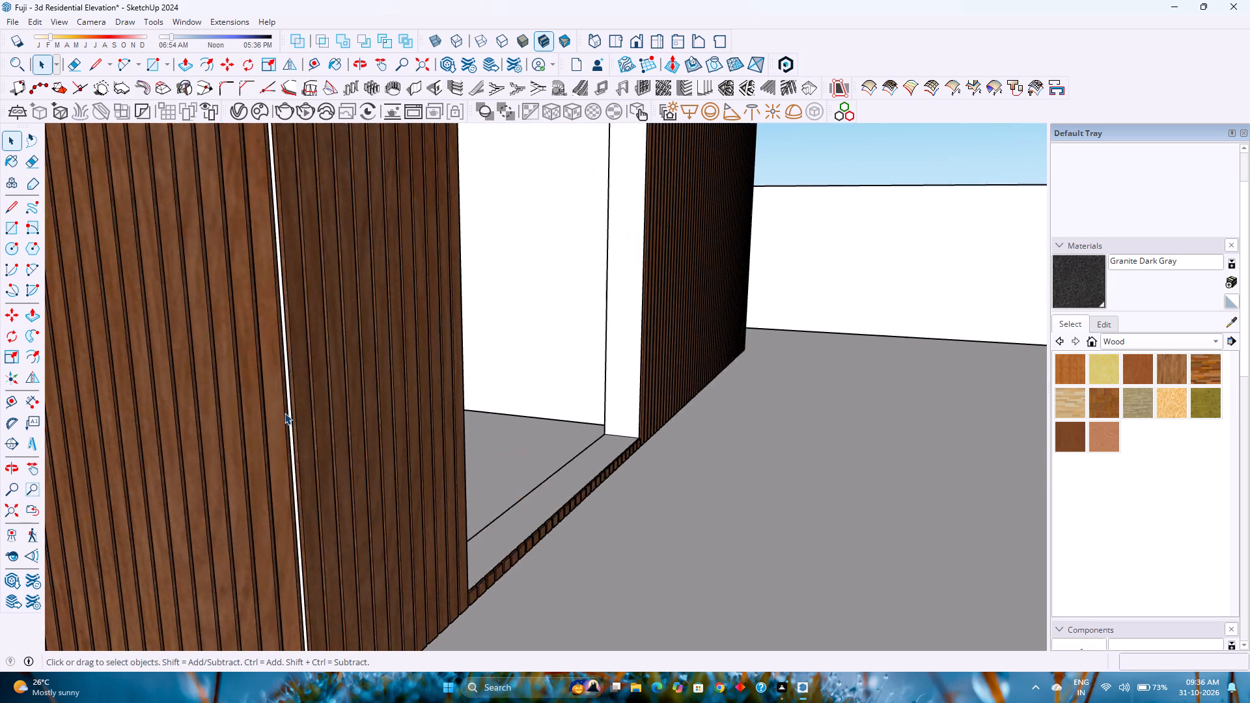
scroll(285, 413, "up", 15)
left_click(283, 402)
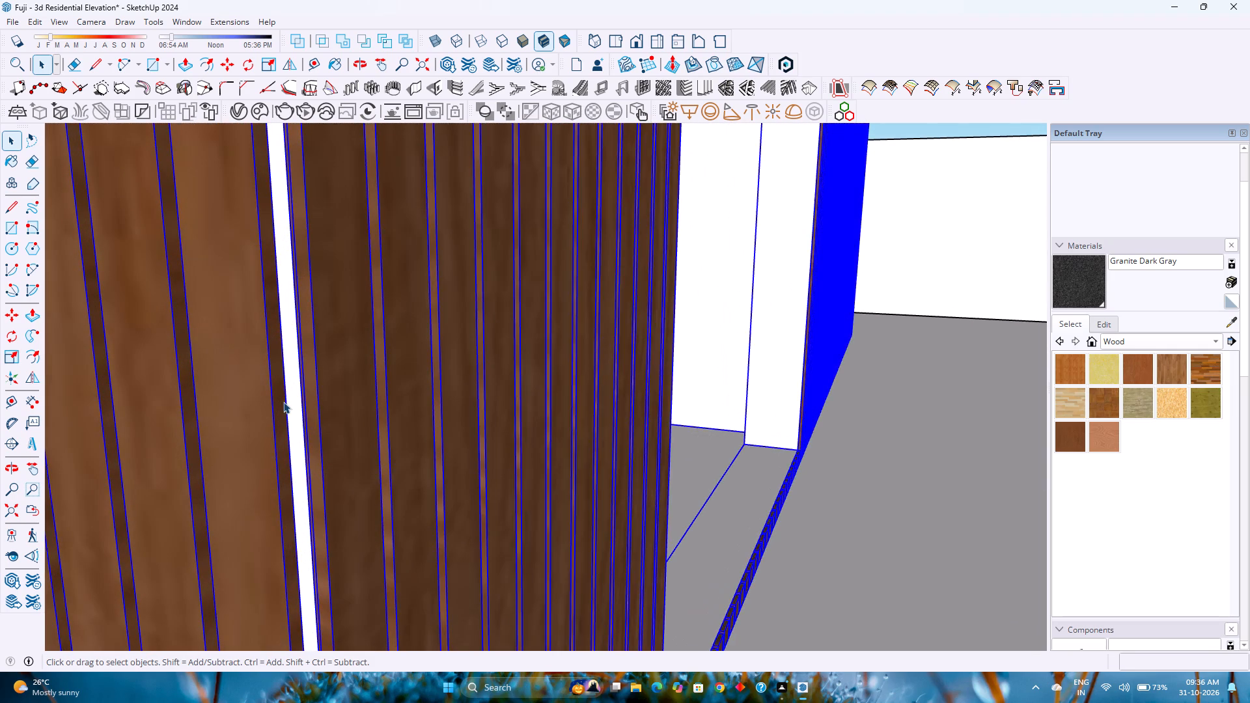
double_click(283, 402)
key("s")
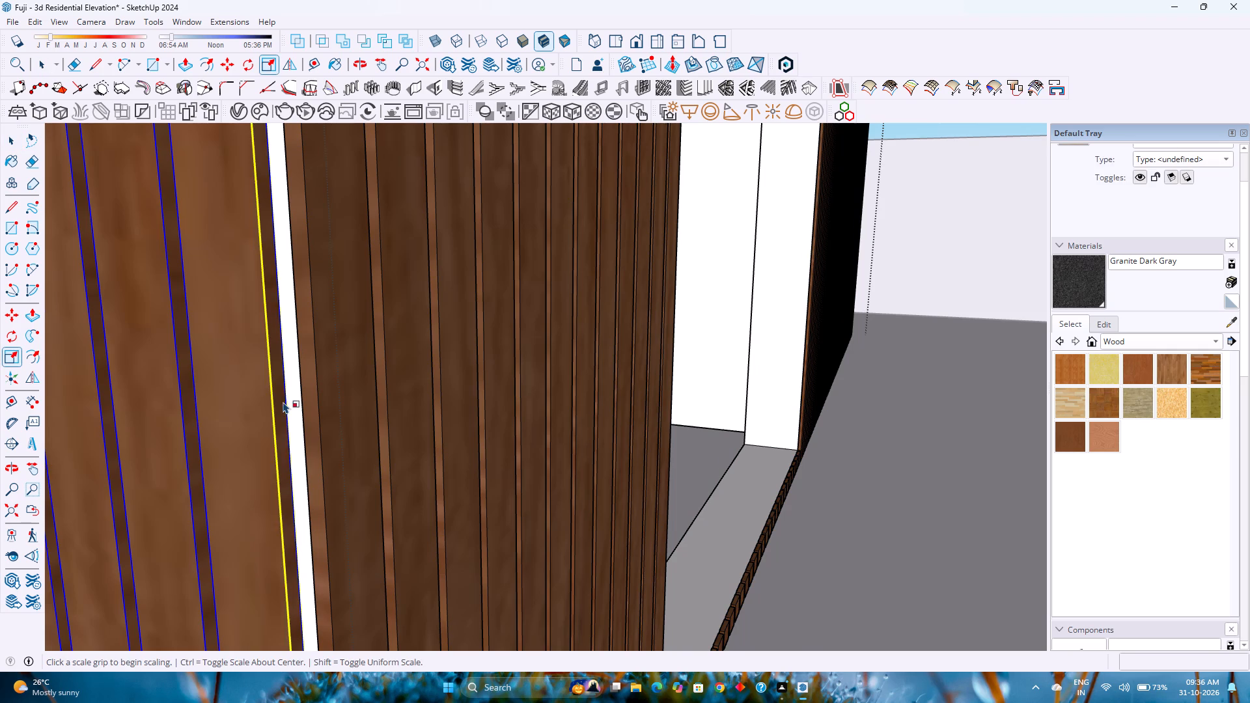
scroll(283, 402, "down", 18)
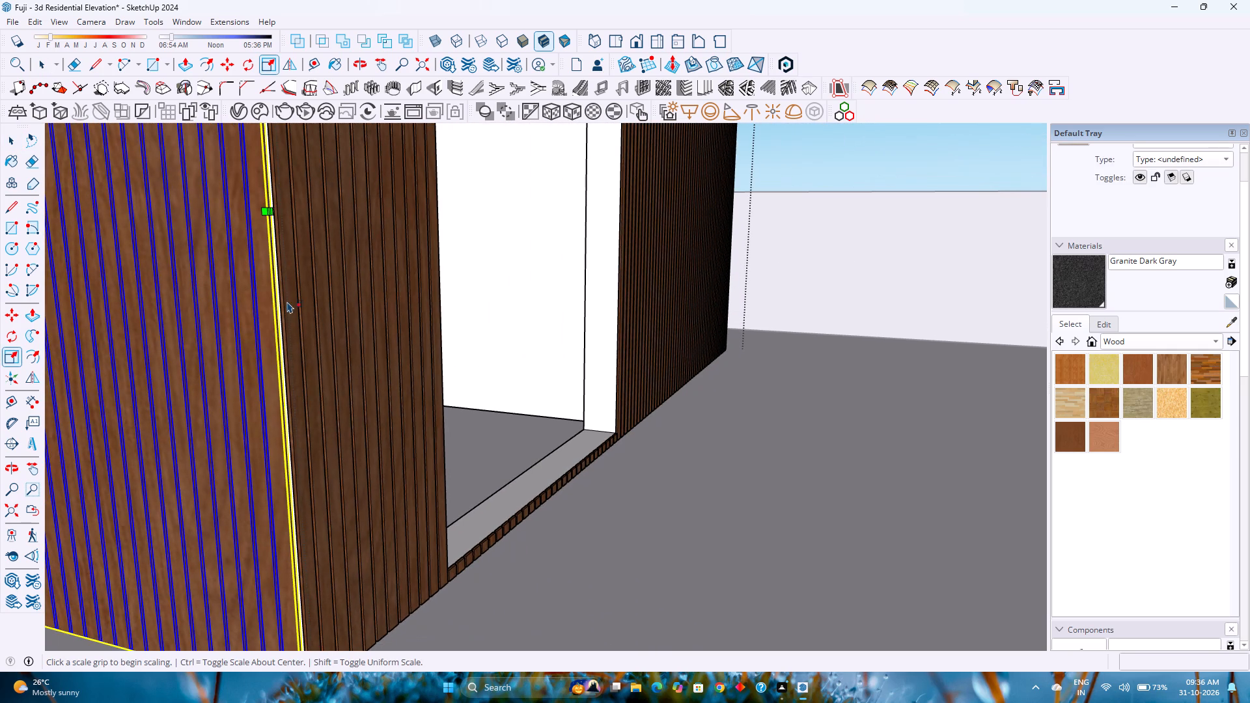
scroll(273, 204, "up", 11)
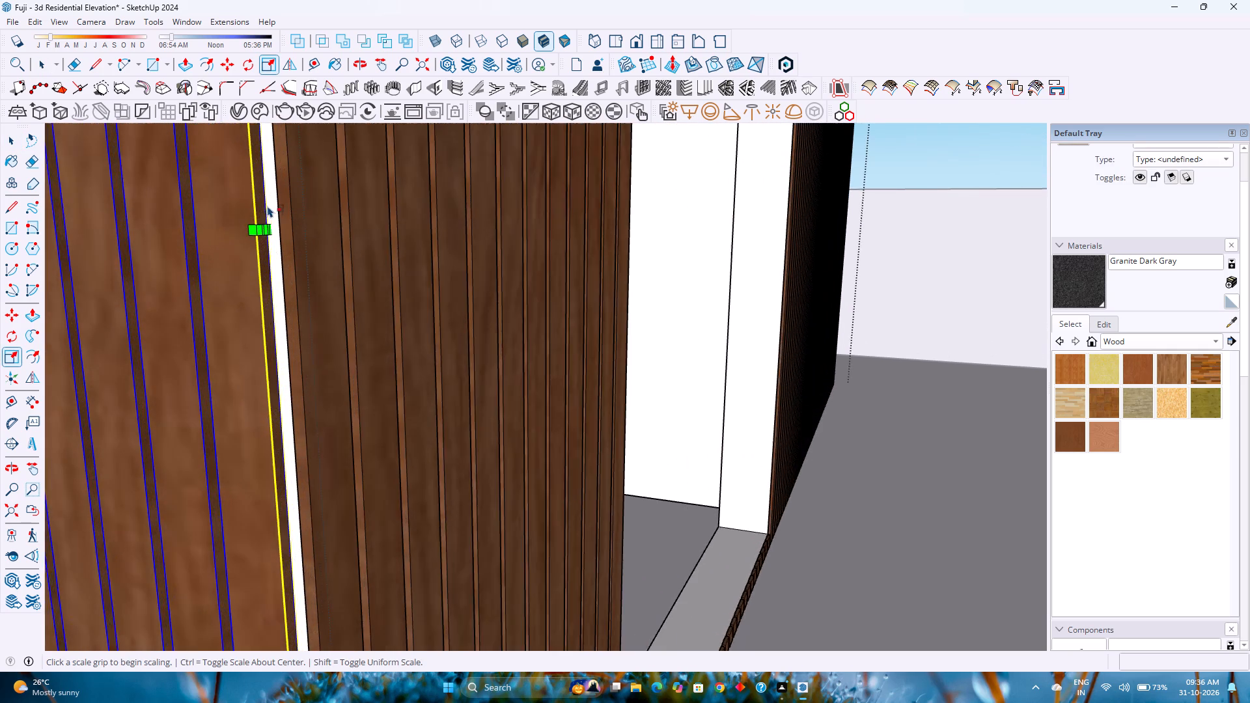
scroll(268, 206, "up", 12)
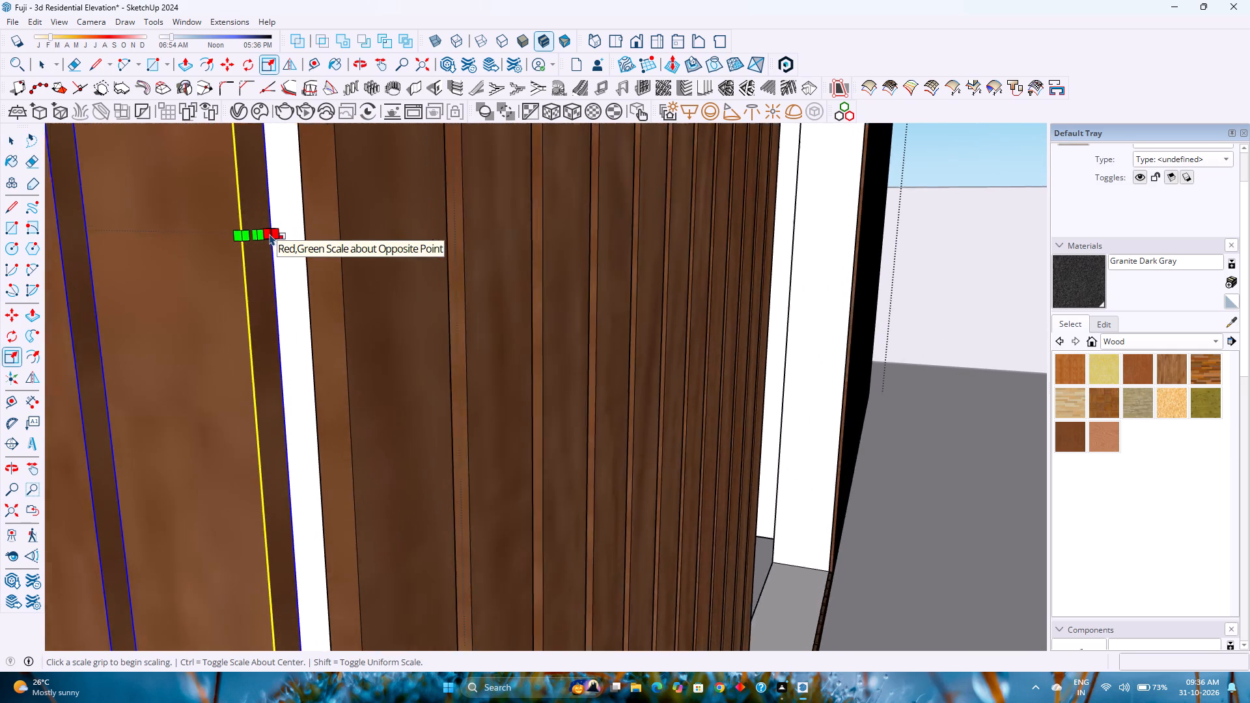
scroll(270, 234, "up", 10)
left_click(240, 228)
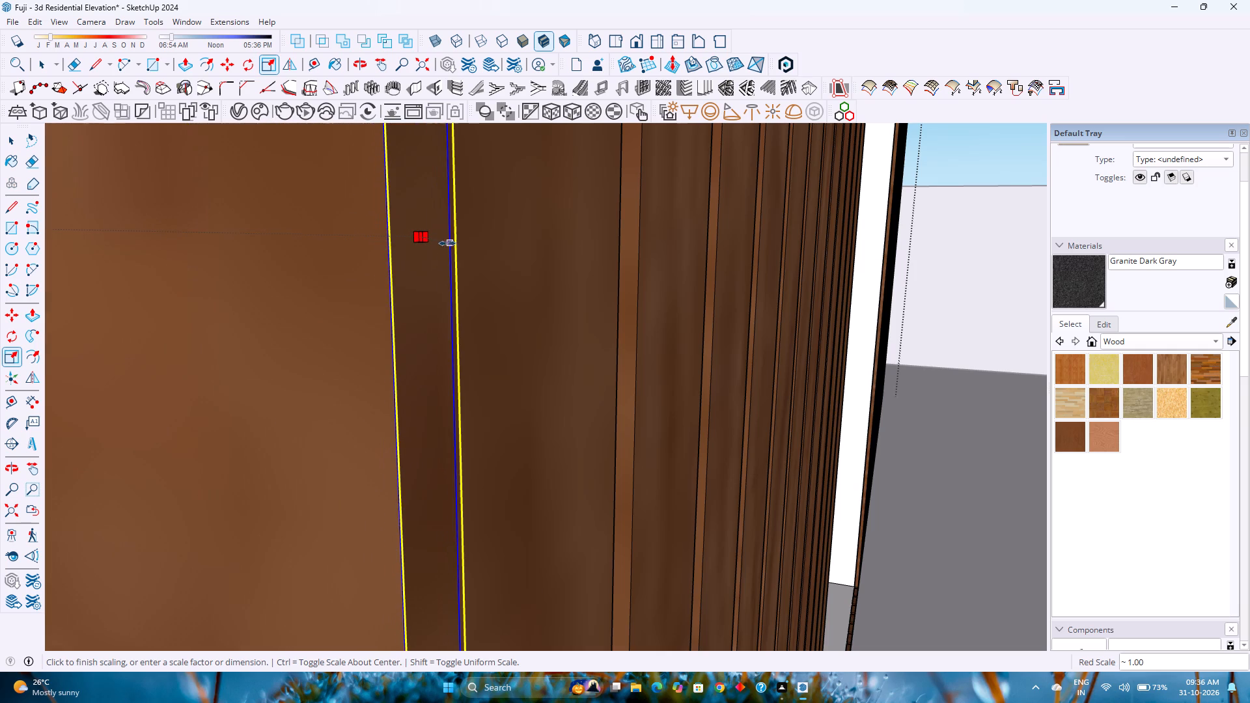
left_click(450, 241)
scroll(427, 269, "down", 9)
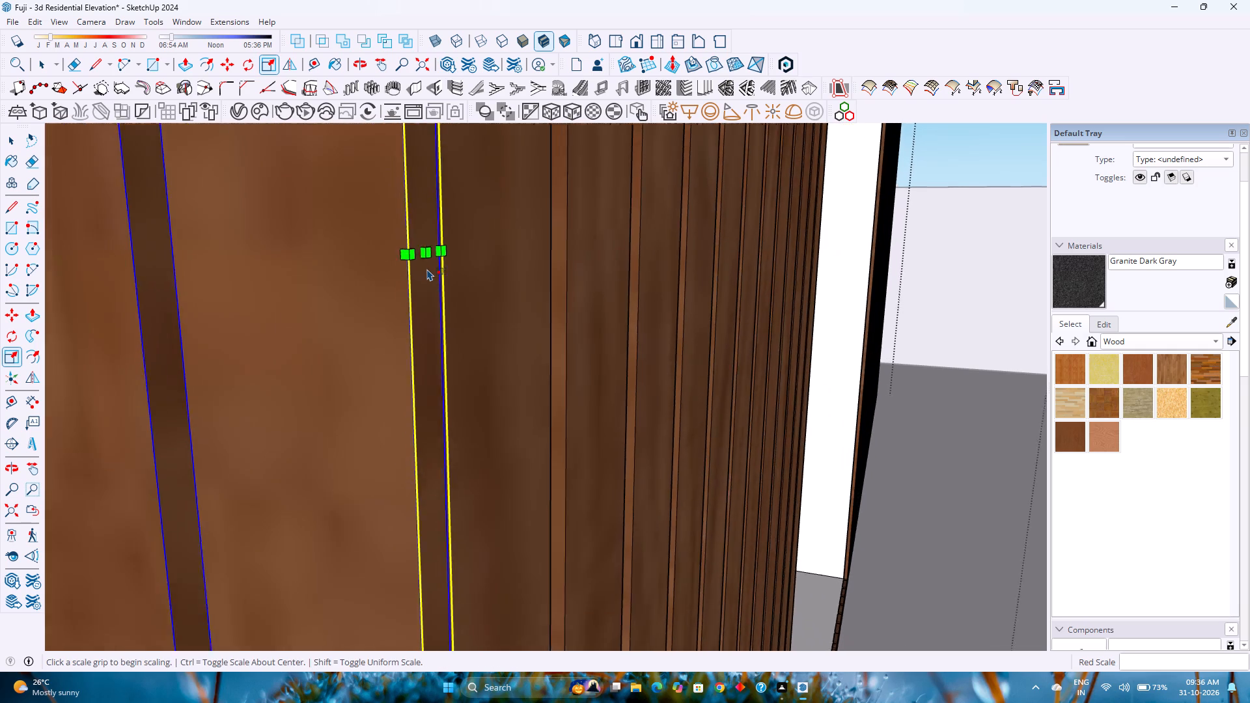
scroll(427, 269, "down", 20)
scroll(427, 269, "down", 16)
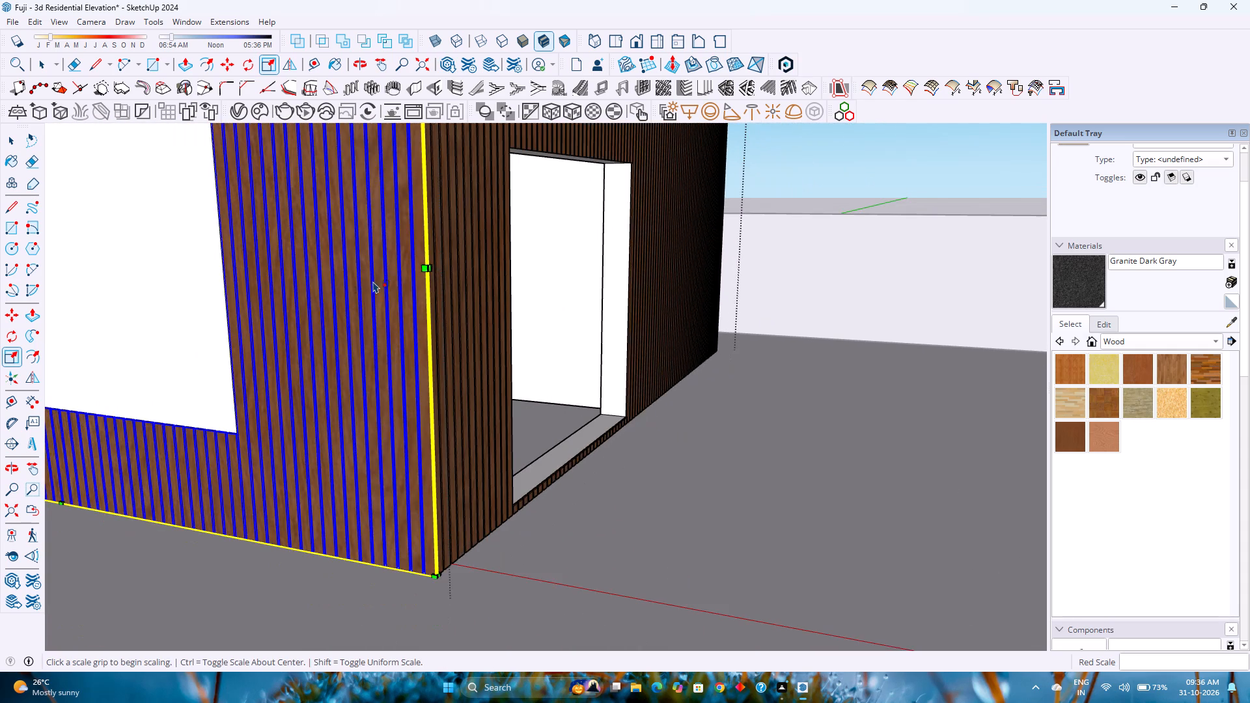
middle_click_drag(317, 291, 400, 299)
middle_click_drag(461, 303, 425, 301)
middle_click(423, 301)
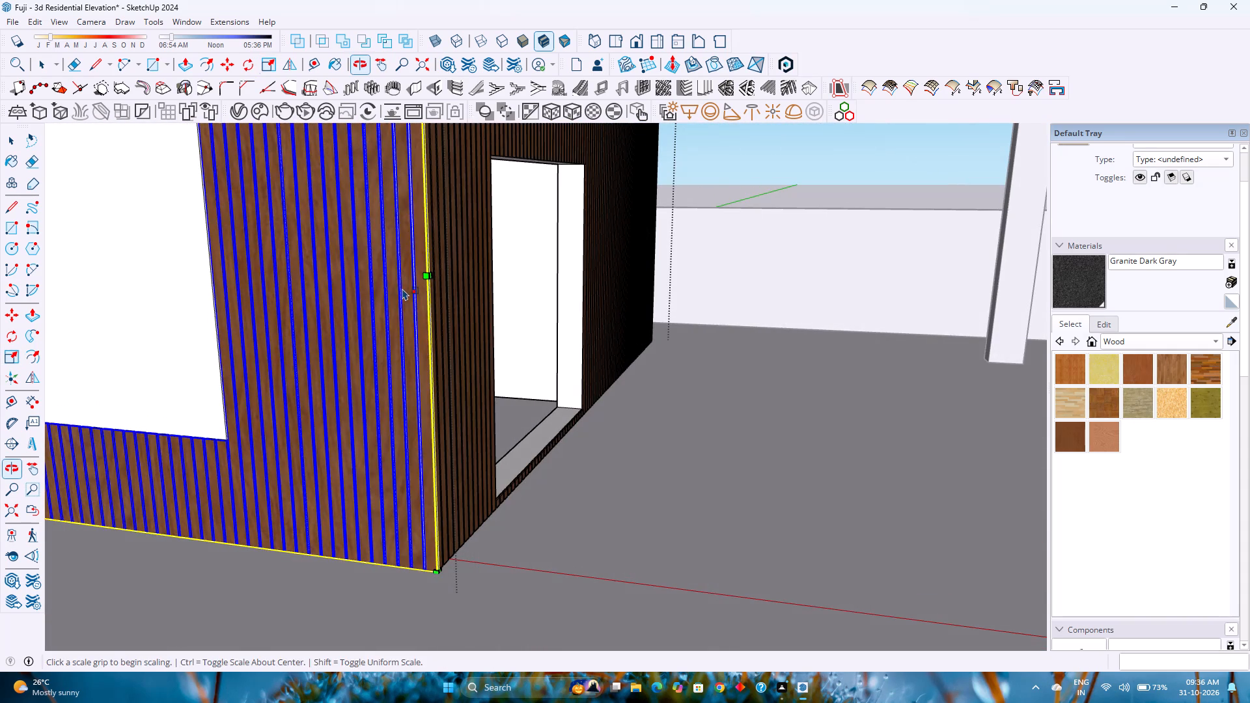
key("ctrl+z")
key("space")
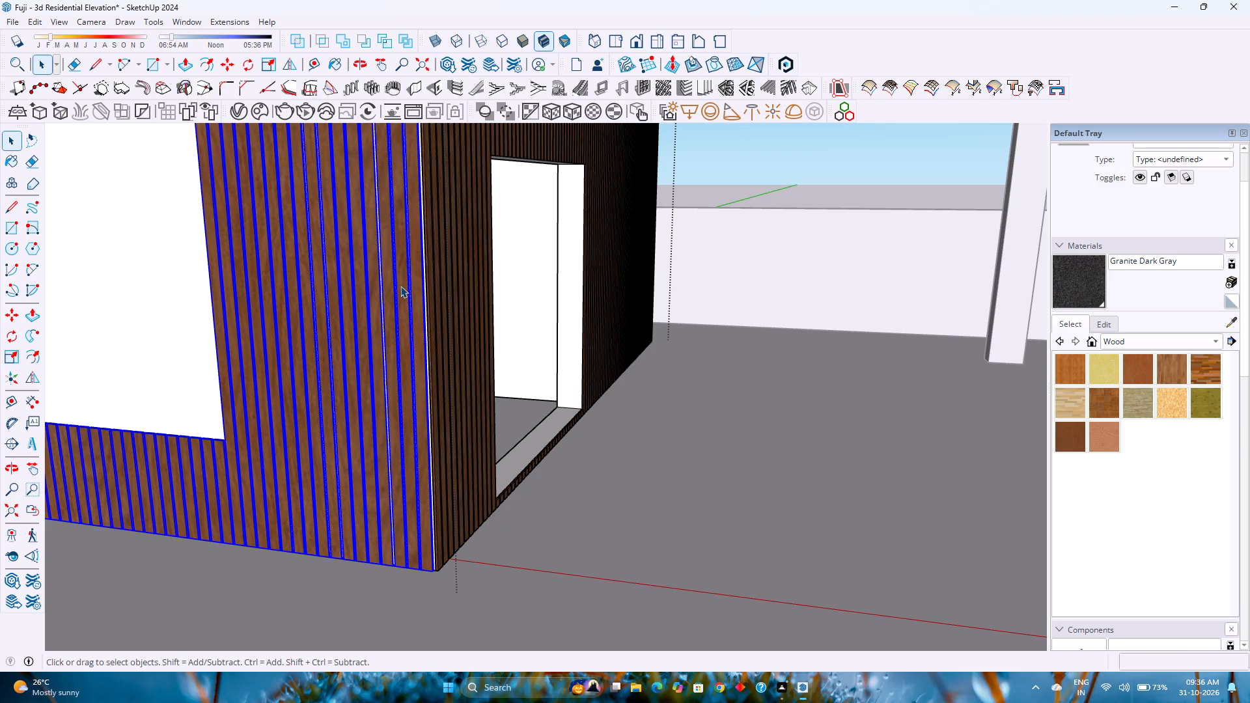
Close the open cladding and ground-floor groups and examine the compound wall, entry steps and front of the house.
key("Escape")
left_click(442, 312)
left_click(442, 312)
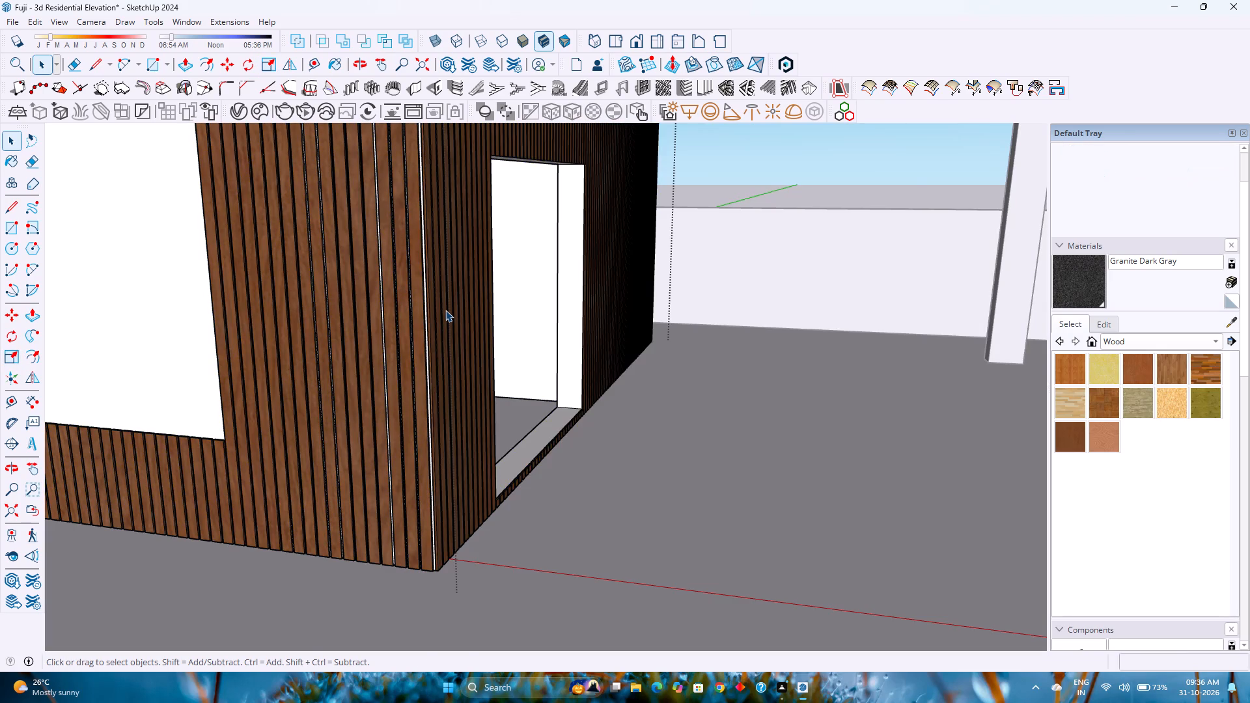
left_click(446, 310)
scroll(446, 310, "up", 5)
scroll(535, 333, "up", 1)
middle_click_drag(536, 333, 473, 342)
middle_click(473, 342)
scroll(473, 342, "down", 8)
key("Escape")
scroll(472, 342, "down", 6)
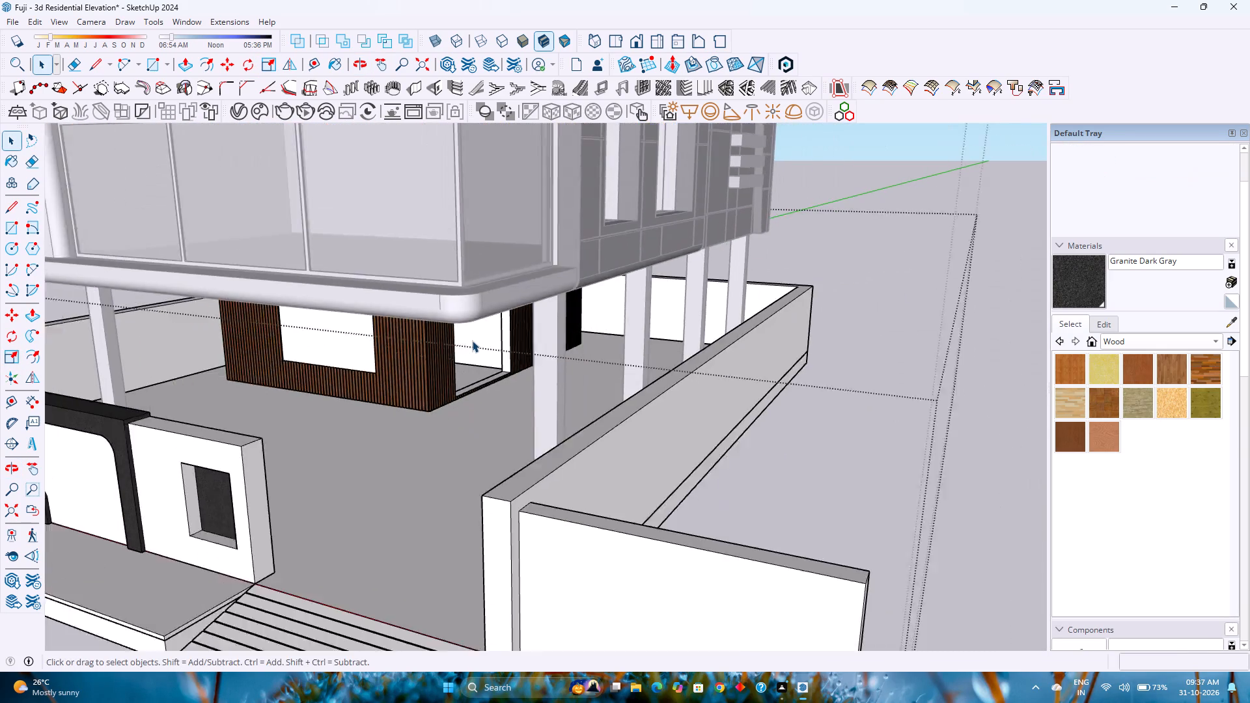
middle_click_drag(424, 452, 482, 418)
key("Escape")
scroll(478, 407, "down", 4)
middle_click_drag(479, 417, 480, 424, "shift")
middle_click_drag(480, 431, 482, 437, "shift")
middle_click_drag(483, 444, 486, 456, "shift")
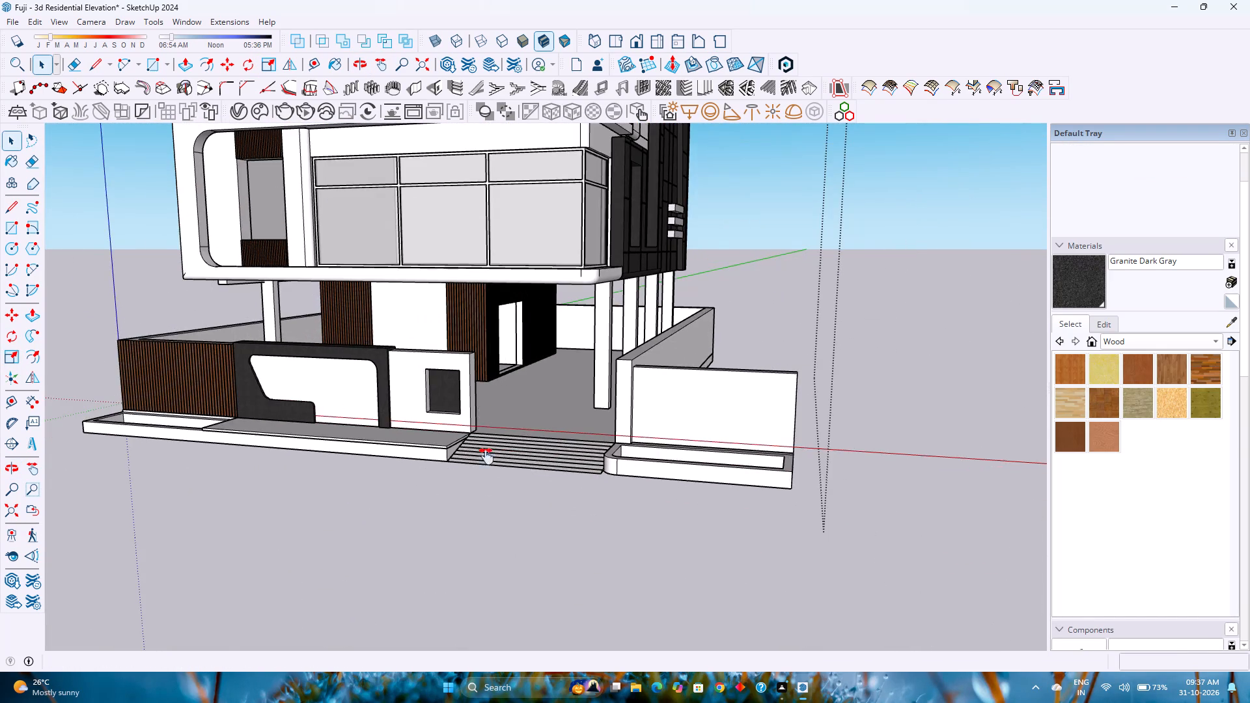
middle_click_drag(486, 456, 493, 515, "shift")
middle_click(493, 516, "shift")
middle_click(493, 516, "shift")
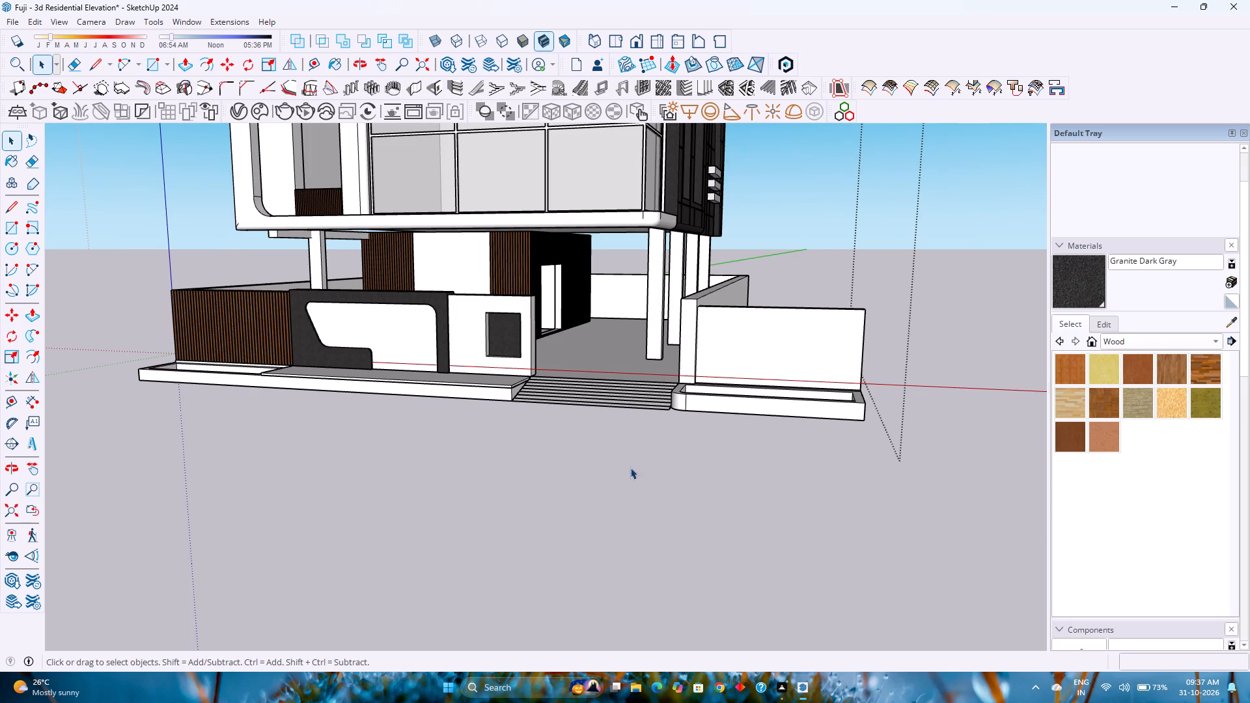
middle_click_drag(553, 355, 518, 478, "shift")
middle_click_drag(518, 478, 510, 492, "shift")
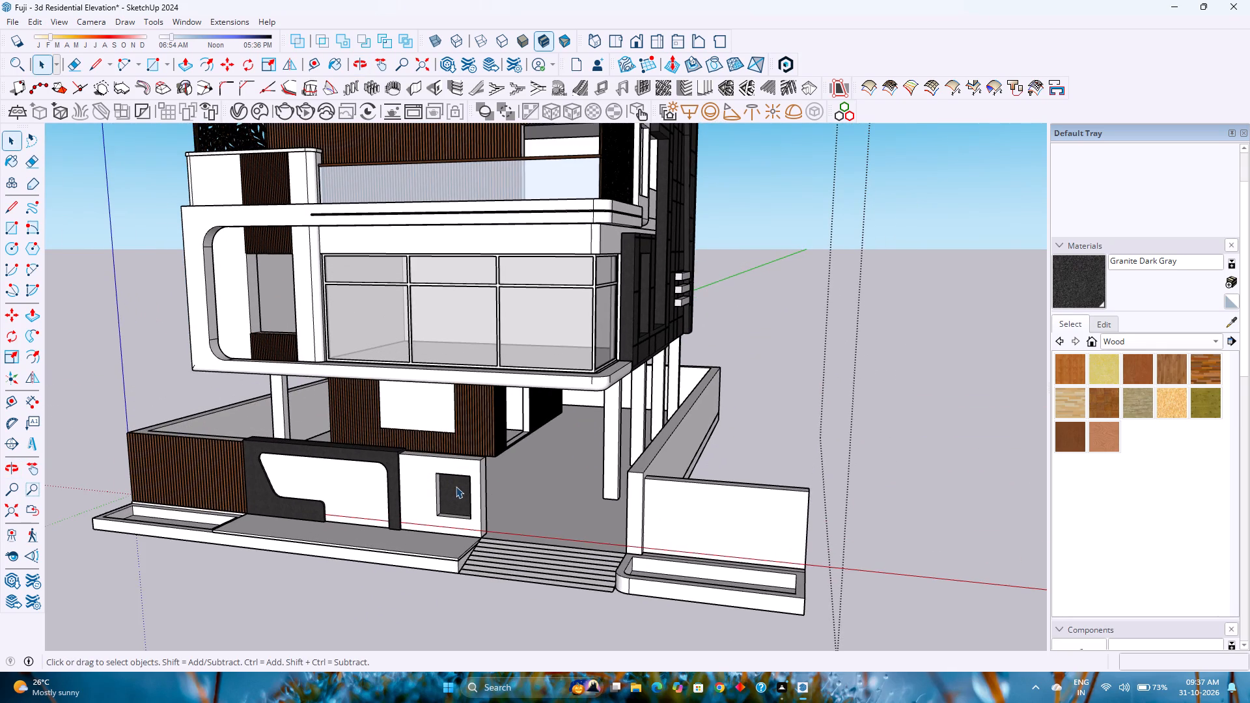
scroll(452, 484, "up", 4)
scroll(451, 483, "down", 4)
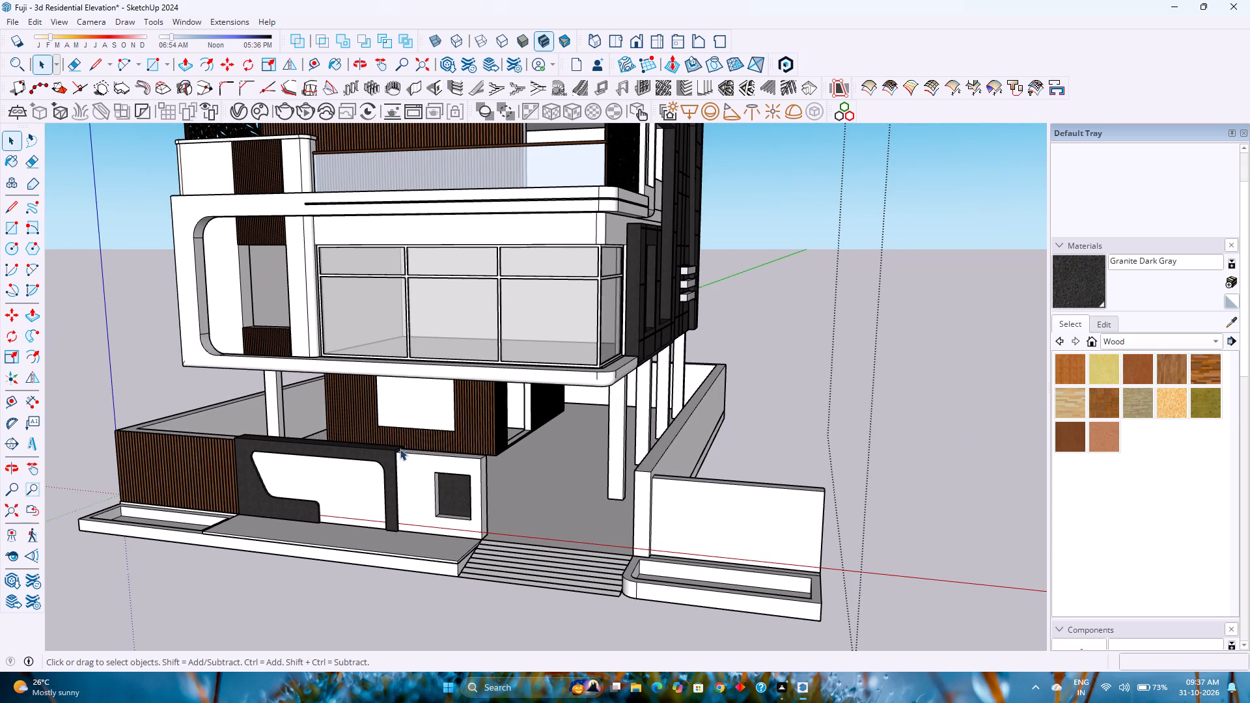
scroll(562, 422, "down", 2)
Examine the upper floors, the balcony with its perforated screen, and the side facade's windows and granite cladding.
middle_click_drag(562, 400, 498, 501, "shift")
middle_click_drag(492, 488, 514, 443)
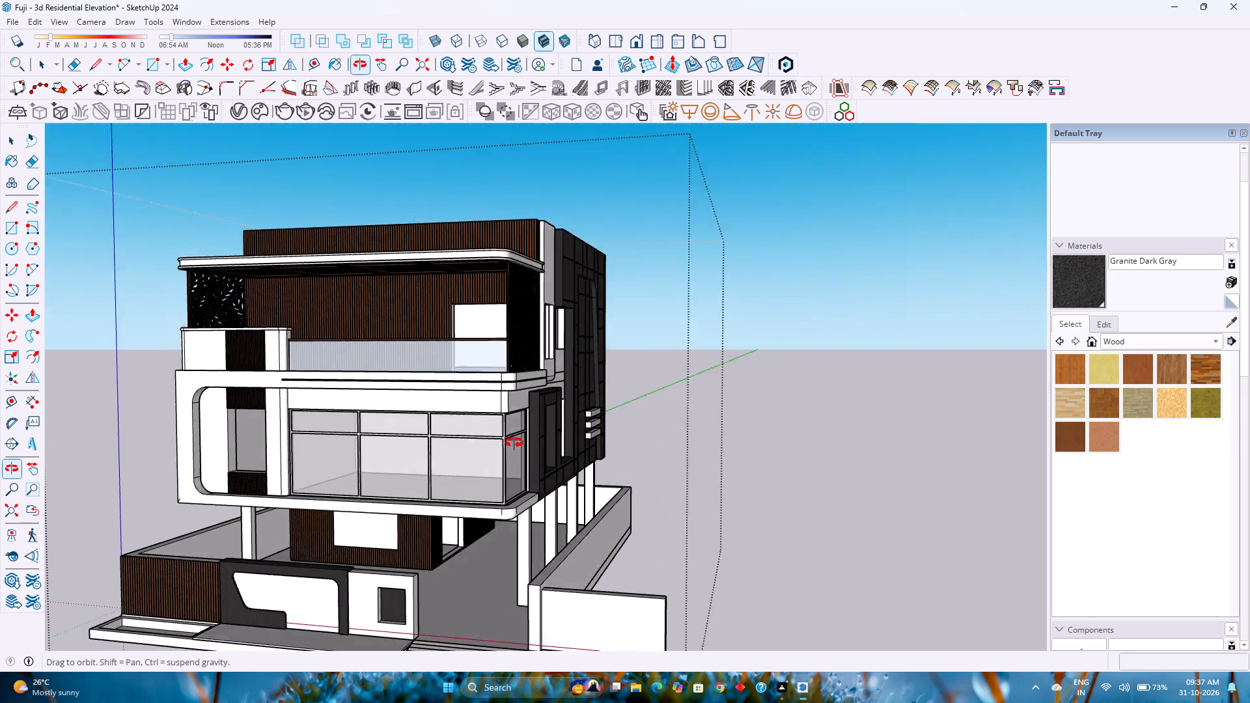
middle_click_drag(514, 443, 533, 412)
middle_click(533, 412)
scroll(505, 384, "up", 4)
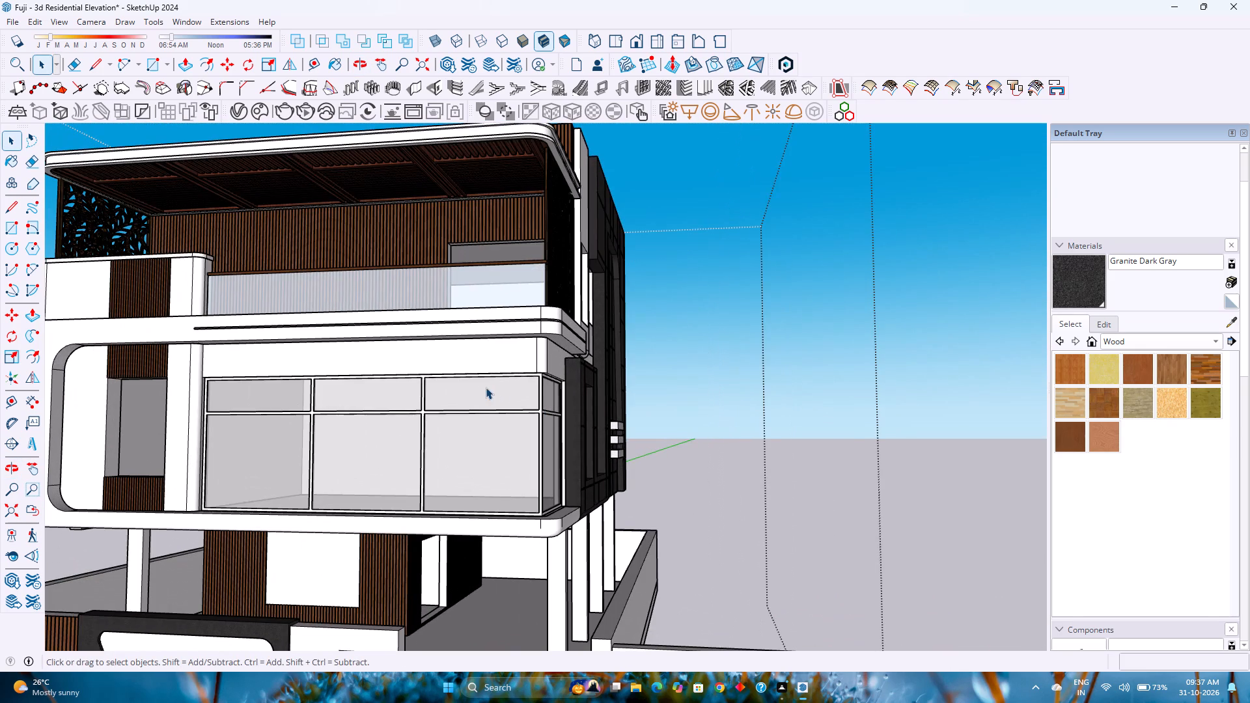
middle_click_drag(477, 387, 439, 420)
middle_click(439, 420)
scroll(439, 420, "up", 7)
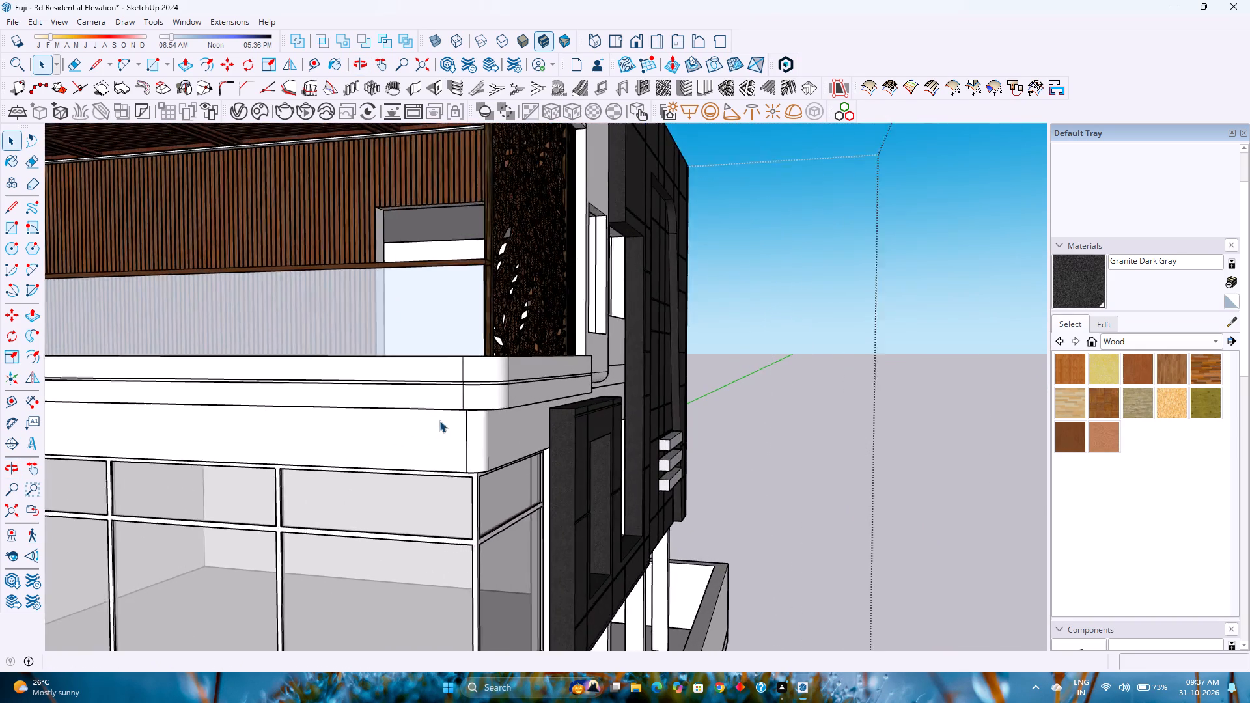
middle_click_drag(400, 432, 570, 388, "shift")
scroll(574, 385, "down", 4)
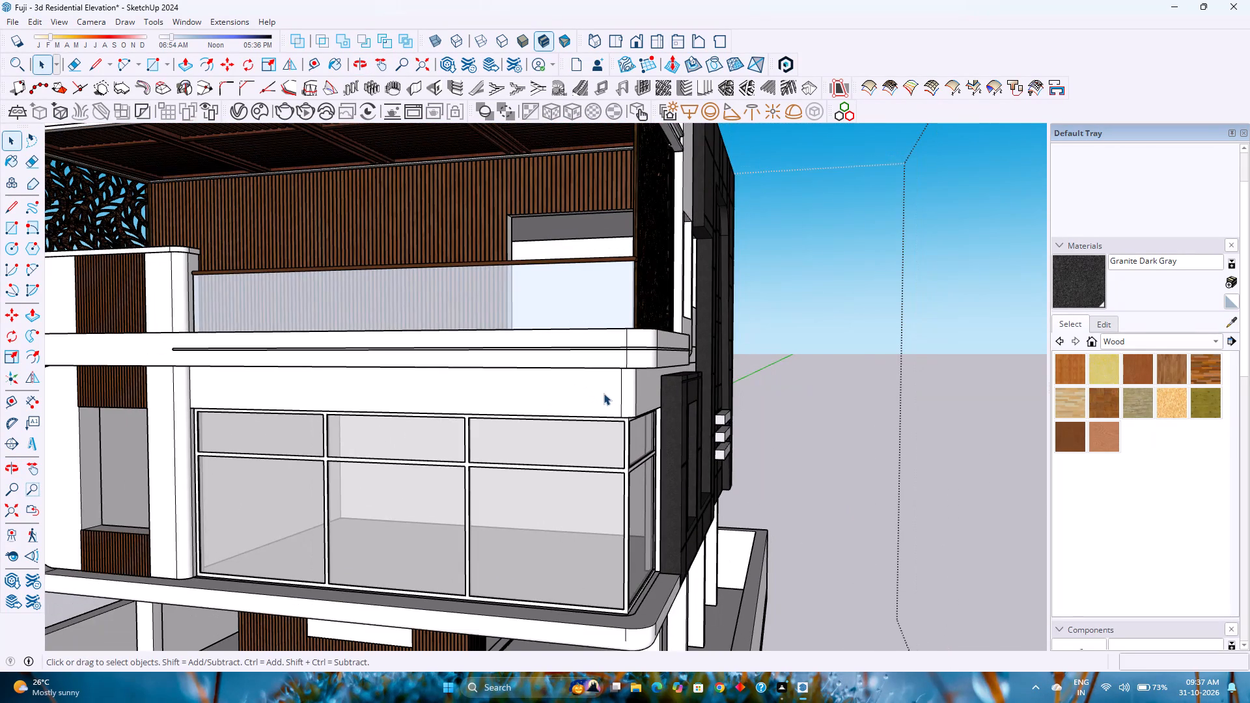
scroll(600, 393, "down", 3)
middle_click_drag(597, 394, 267, 484)
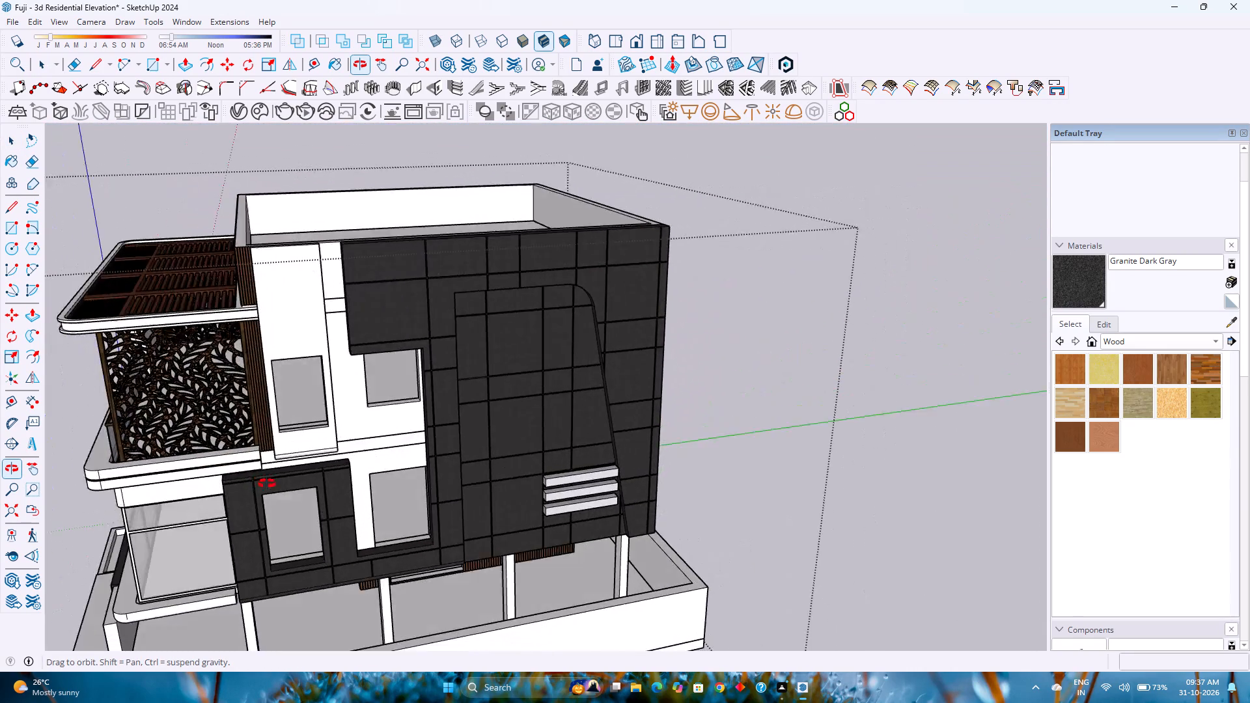
middle_click_drag(267, 484, 556, 402)
middle_click(556, 402)
scroll(561, 401, "down", 3)
middle_click(566, 396)
middle_click(565, 396)
middle_click(562, 396)
middle_click_drag(561, 398, 501, 436)
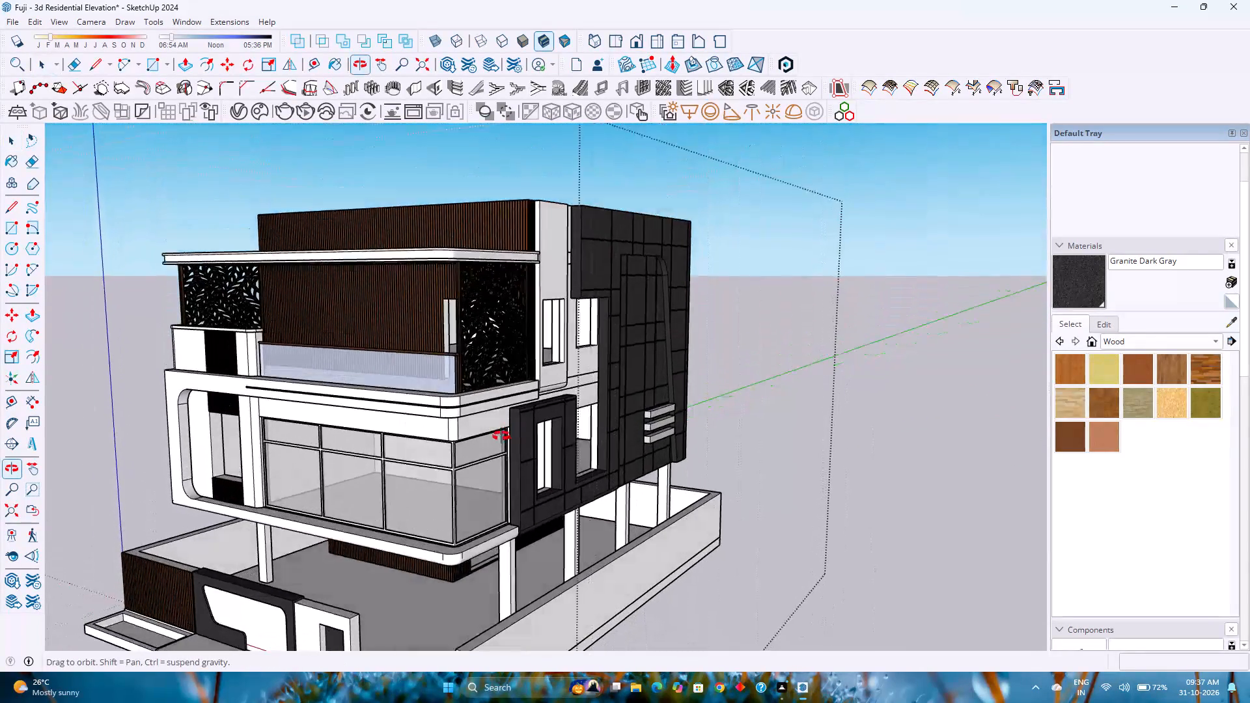
middle_click_drag(501, 436, 428, 454)
middle_click(428, 454)
scroll(594, 356, "down", 1)
scroll(568, 347, "up", 5)
middle_click_drag(516, 416, 550, 357, "shift")
scroll(523, 338, "up", 8)
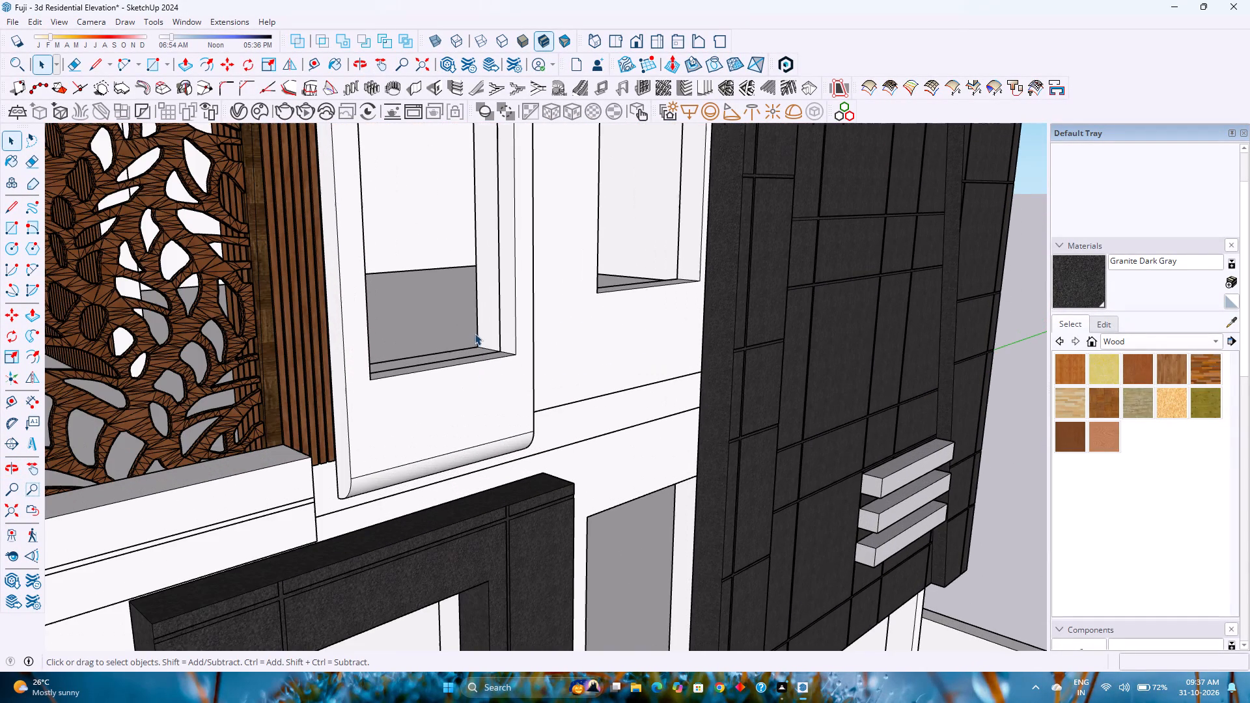
Open the upper-floor building group by the side facade's windows and bring up the 3D Warehouse.
left_click(466, 406)
scroll(465, 406, "down", 3)
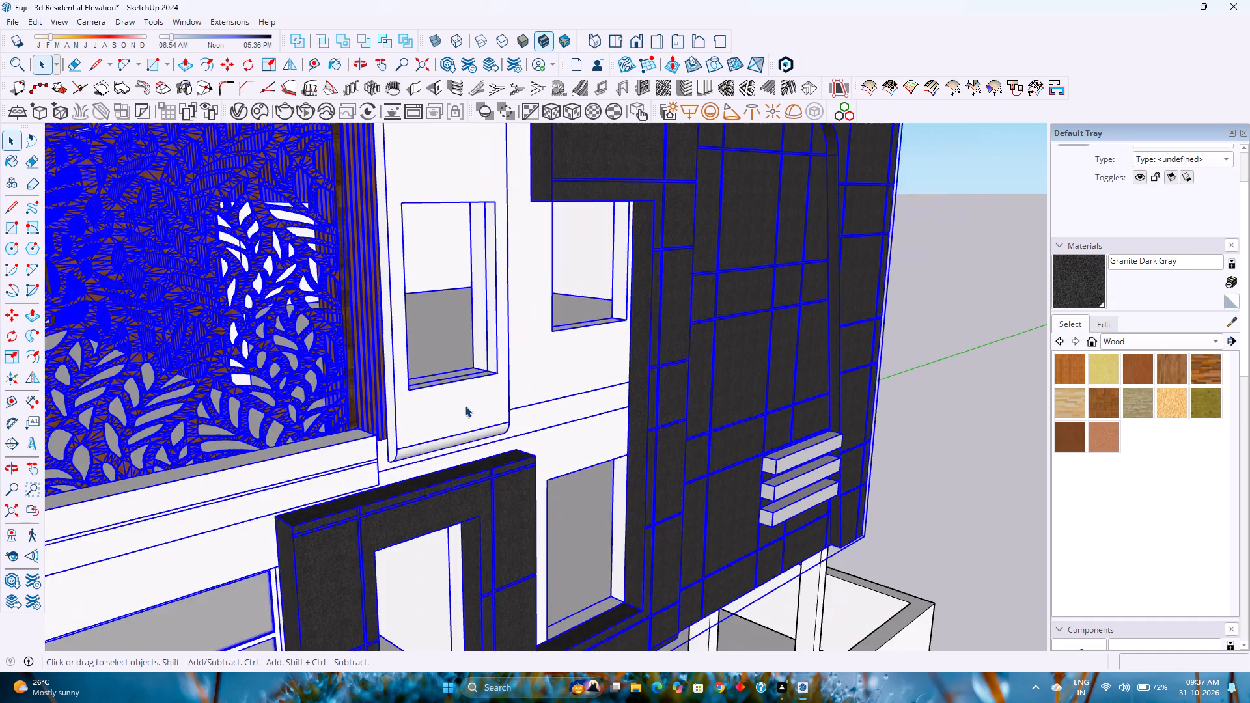
scroll(465, 406, "down", 11)
double_click(465, 404)
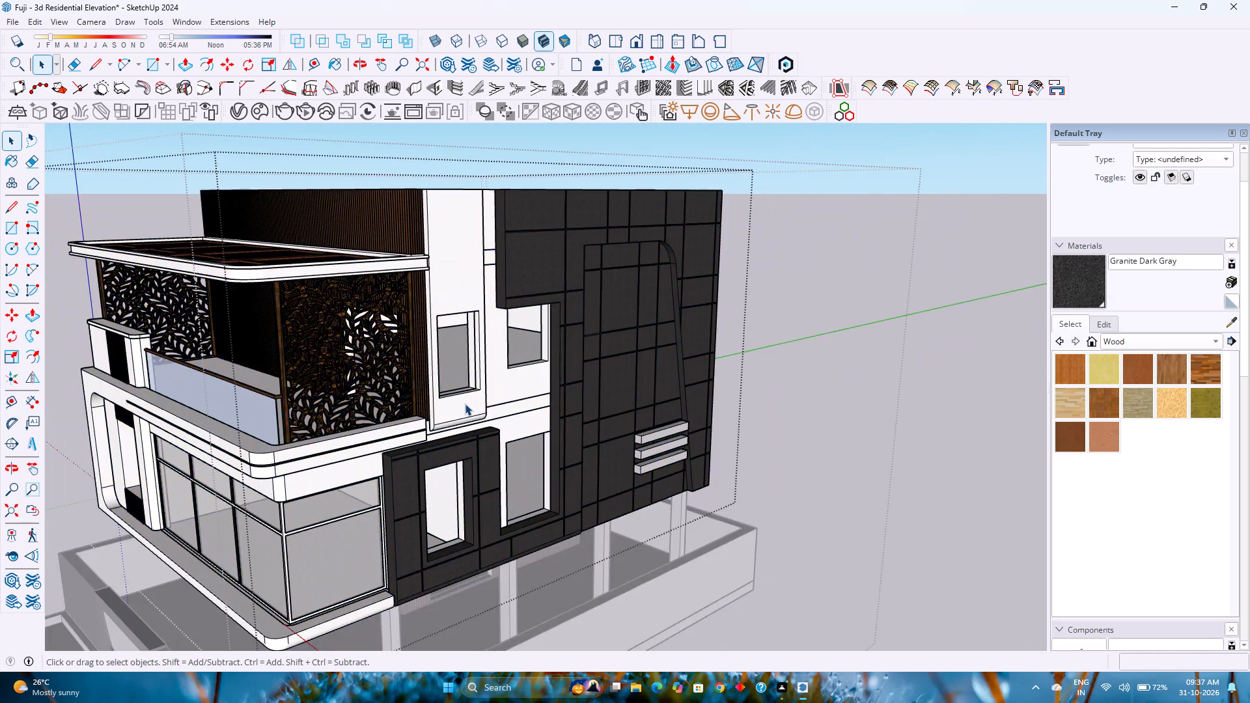
scroll(465, 404, "up", 7)
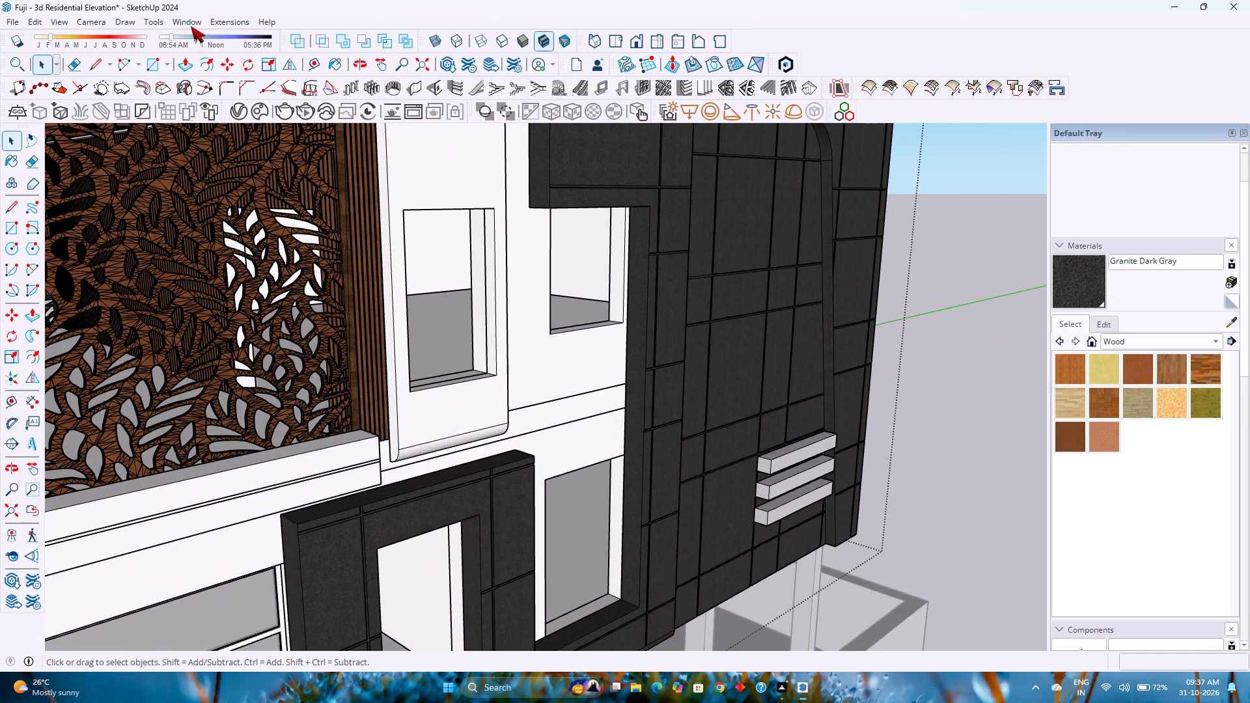
left_click(191, 20)
left_click(216, 117)
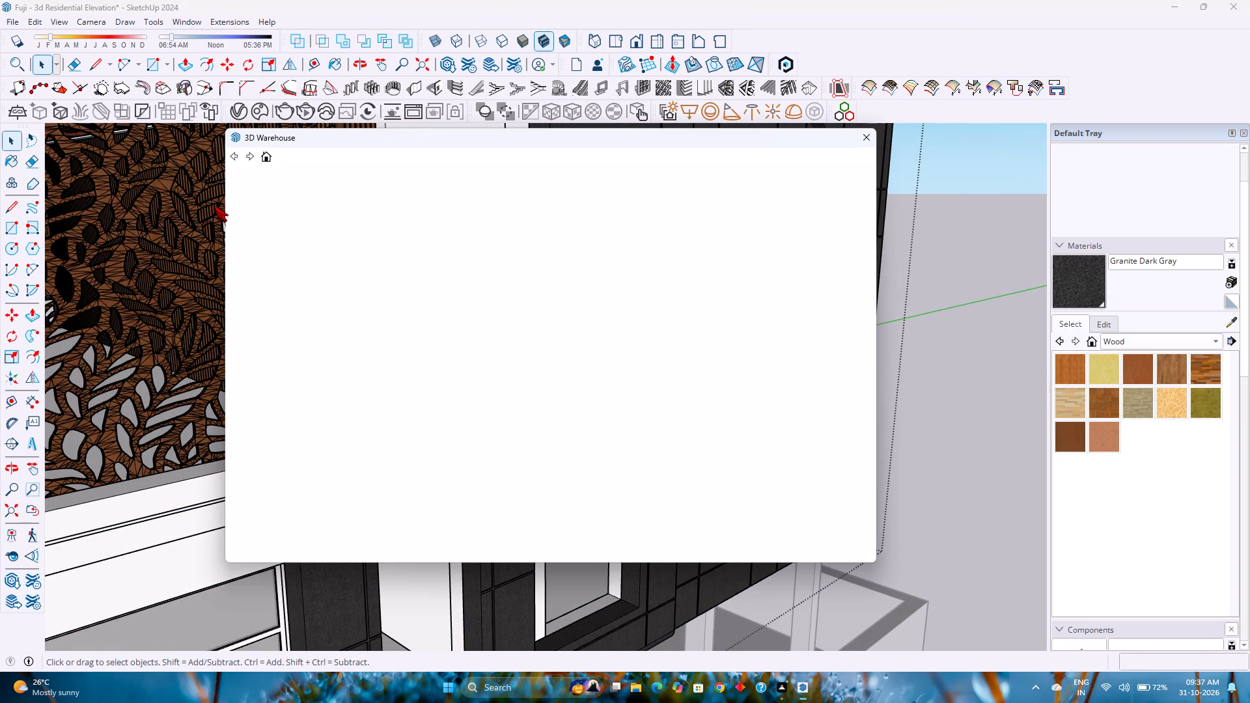
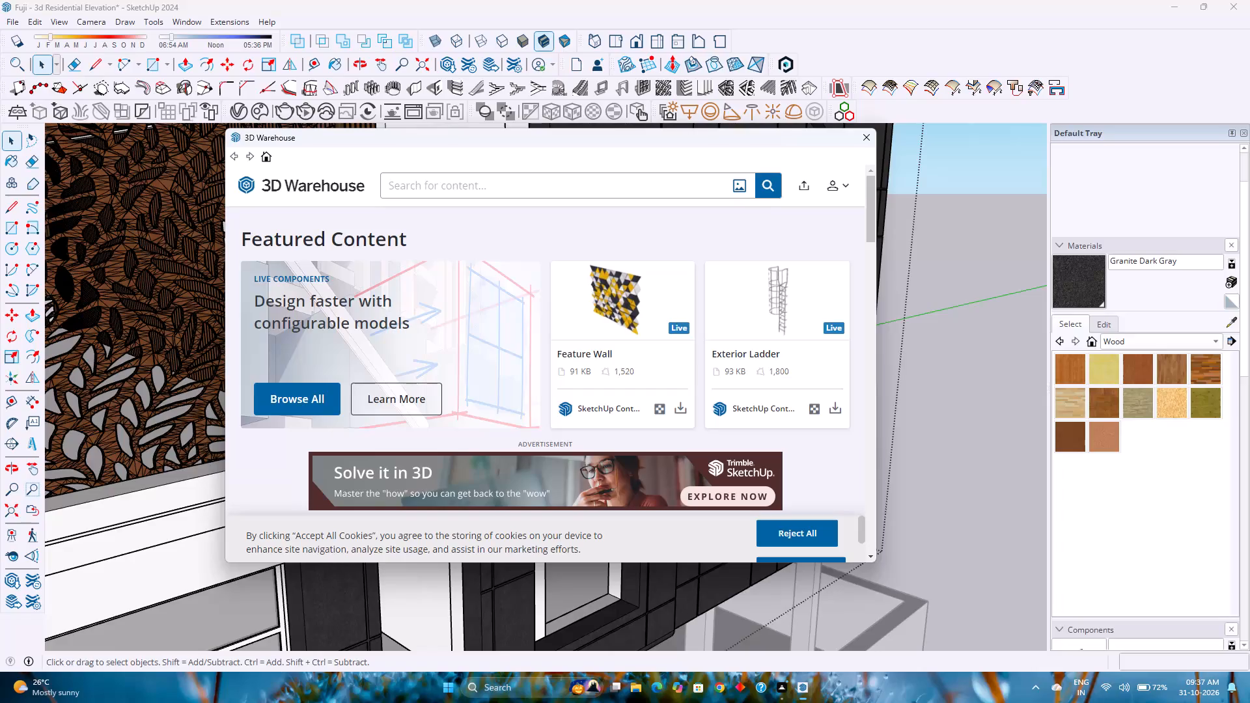
Search the 3D Warehouse for "window" and browse the model results for a suitable dark-framed window.
type("window")
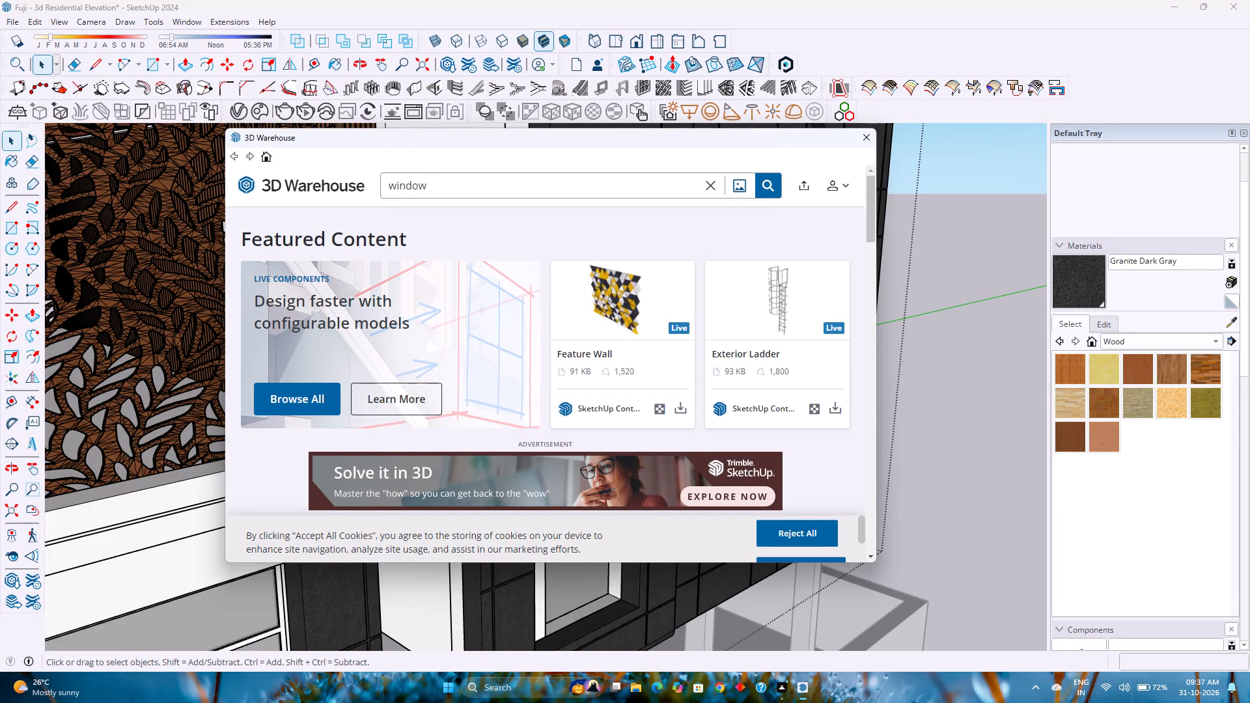
key("Return")
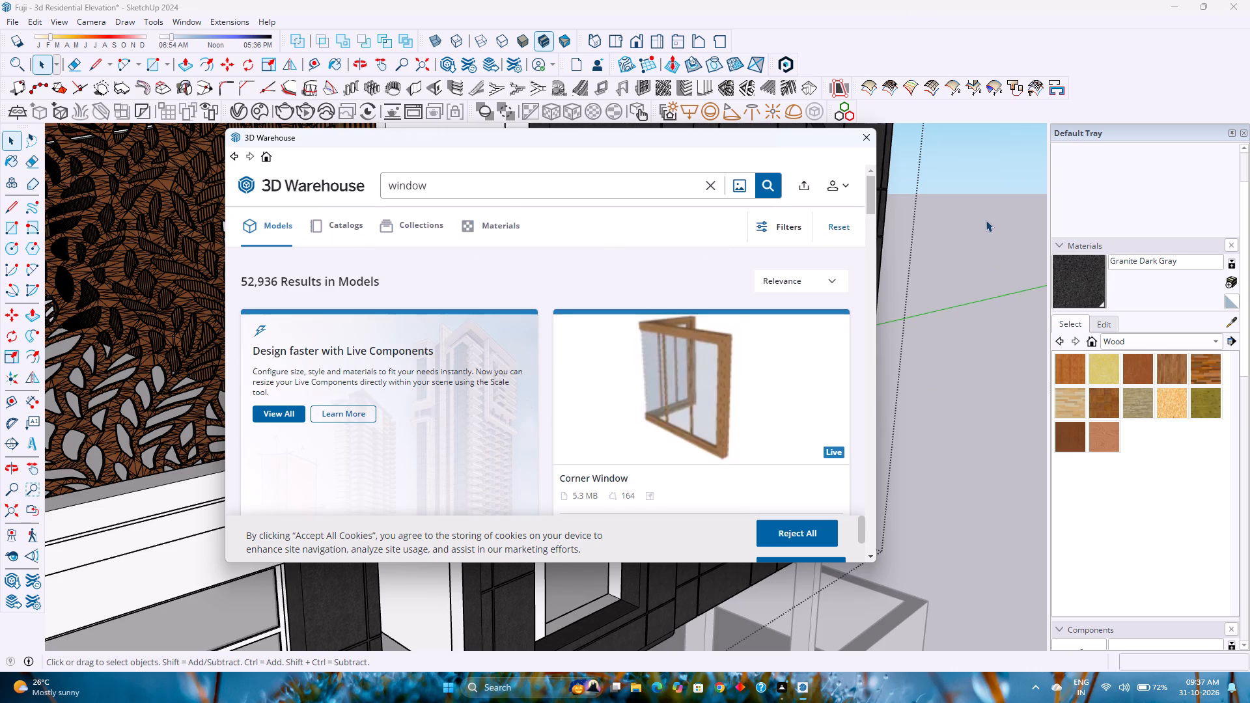
scroll(689, 320, "down", 8)
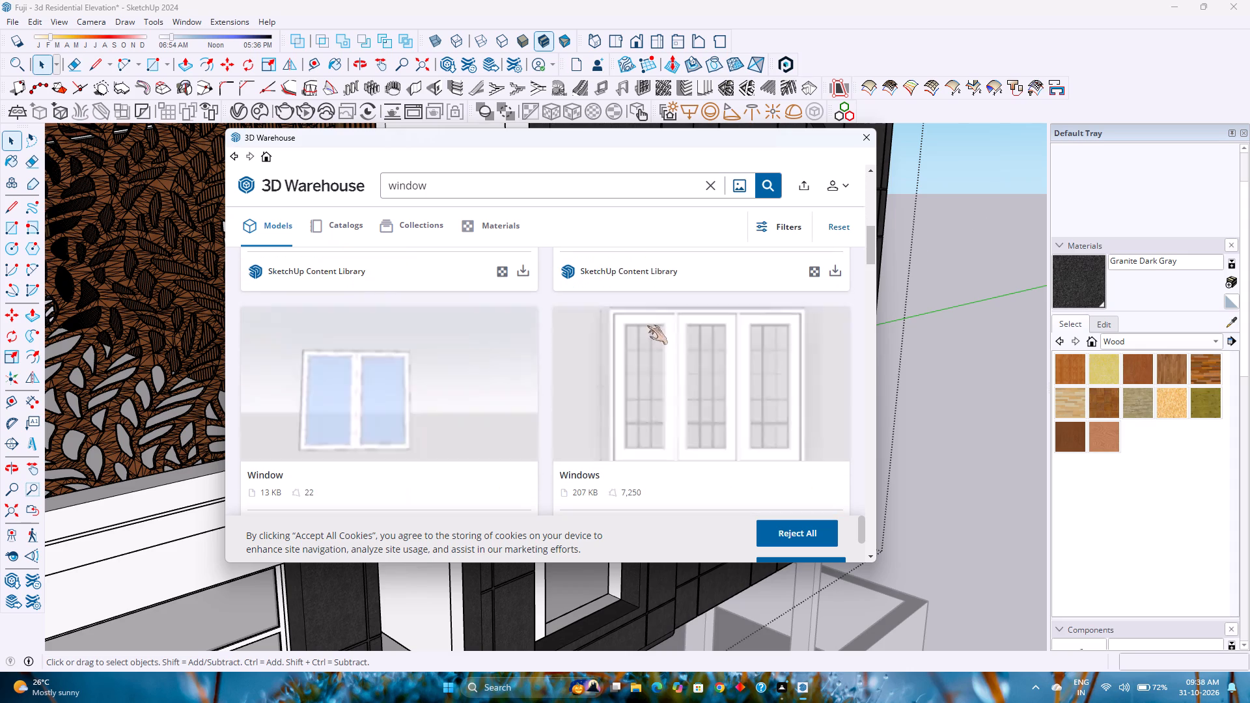
scroll(581, 350, "down", 4)
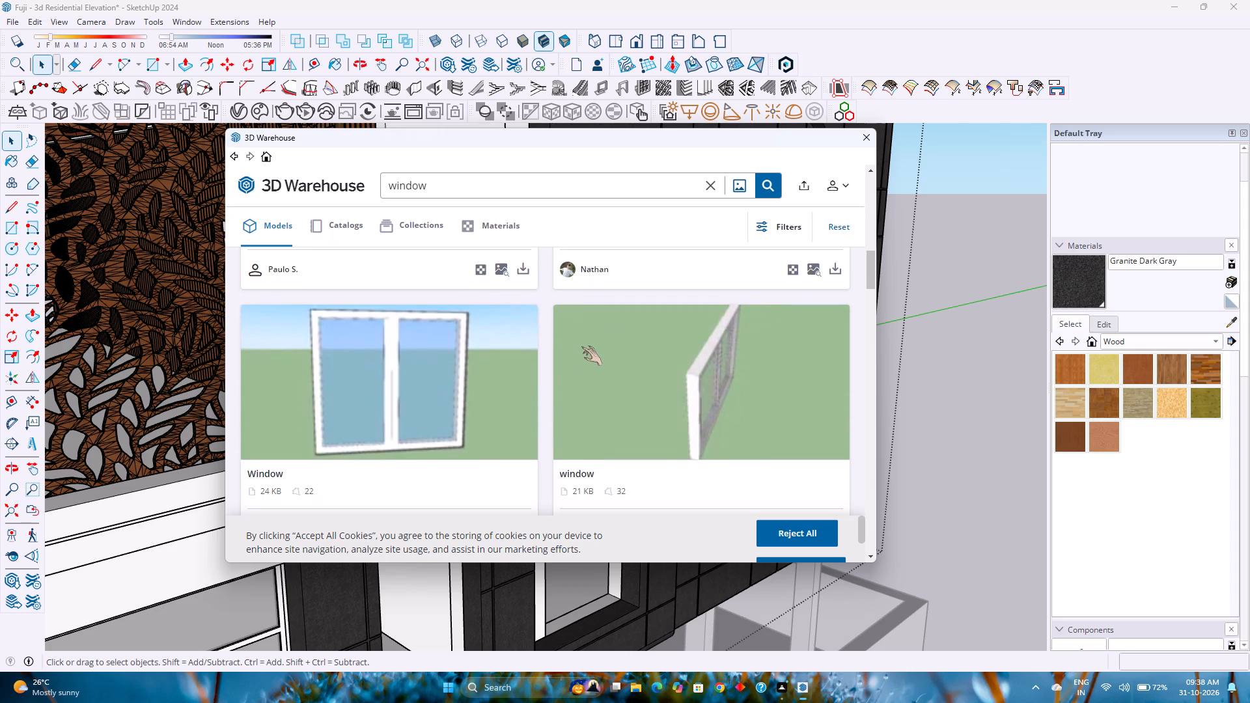
scroll(581, 346, "down", 5)
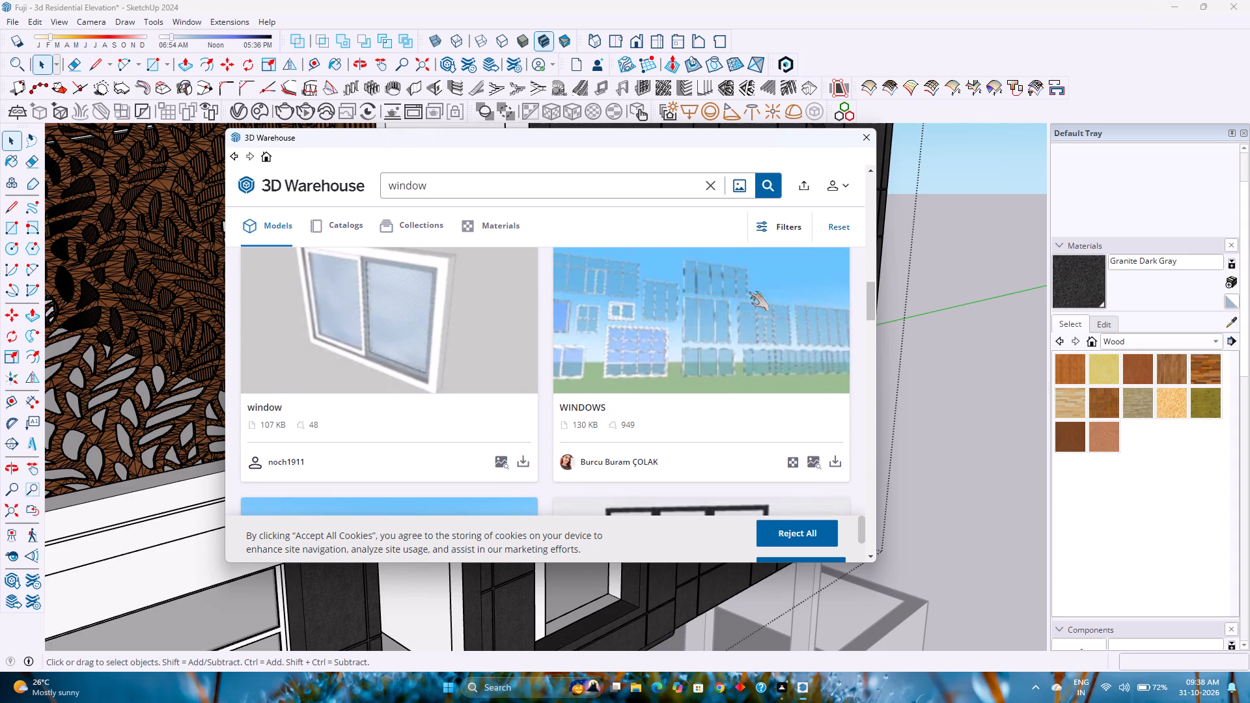
scroll(595, 402, "down", 10)
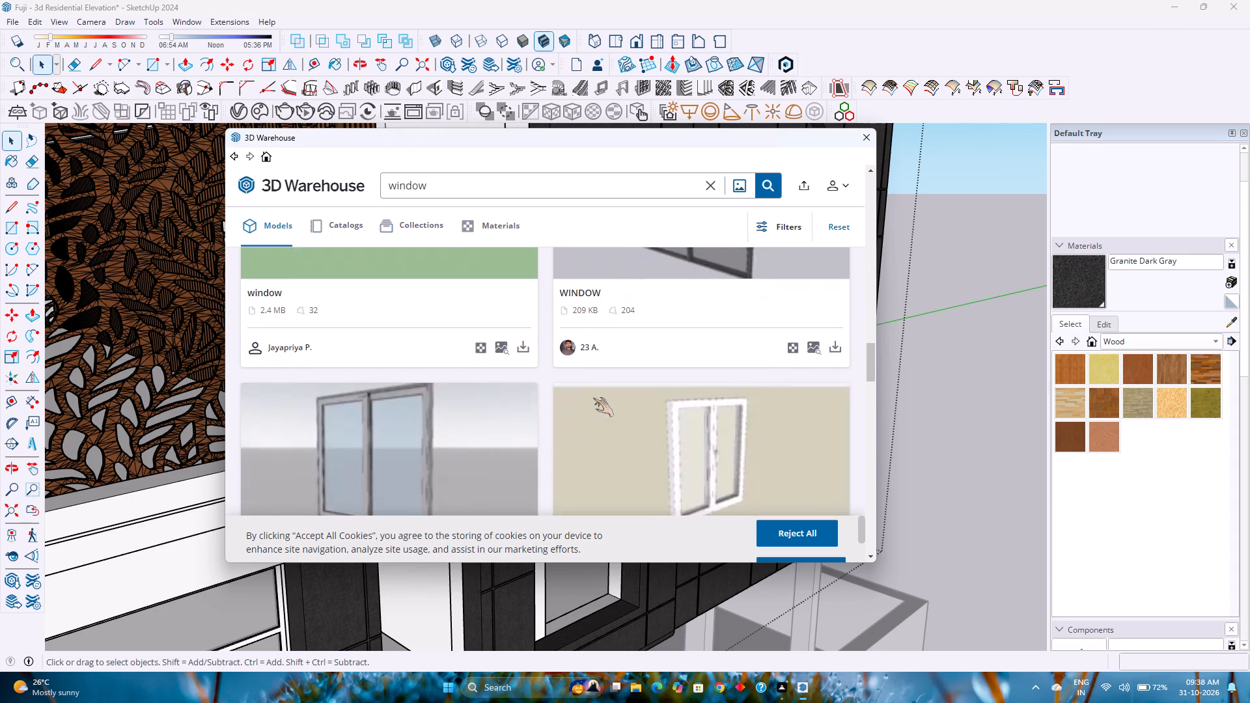
scroll(593, 398, "down", 8)
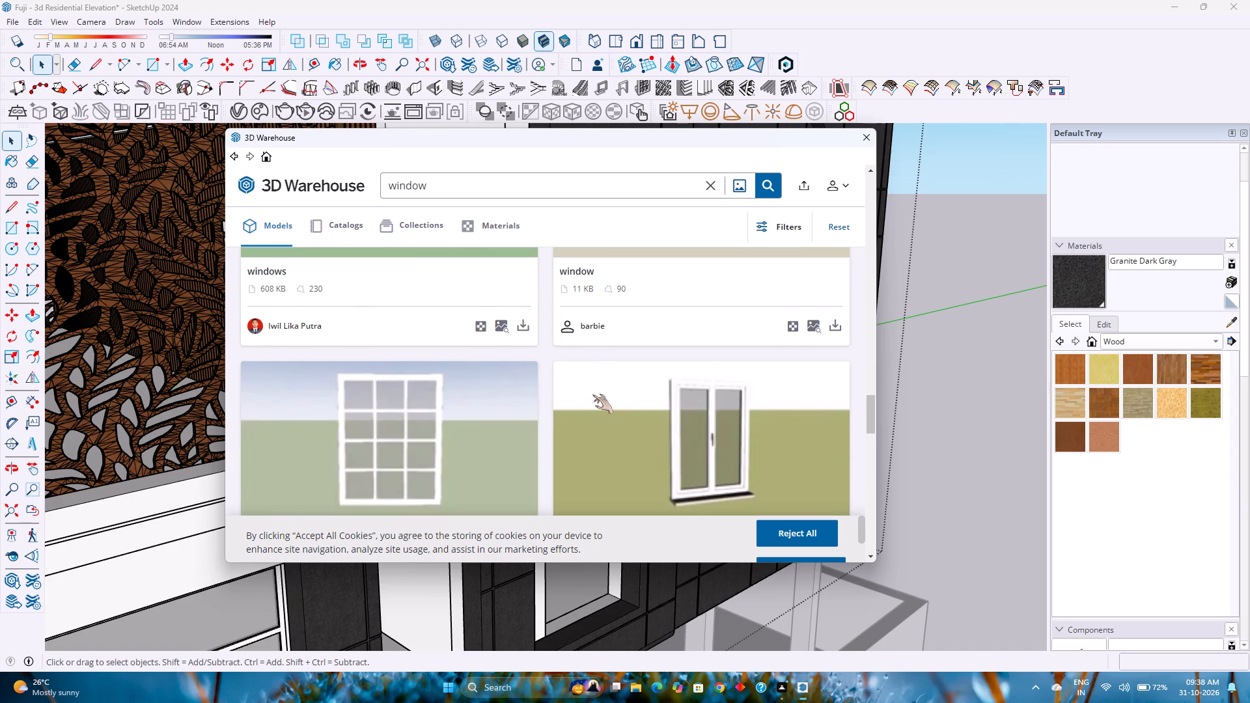
scroll(592, 394, "down", 5)
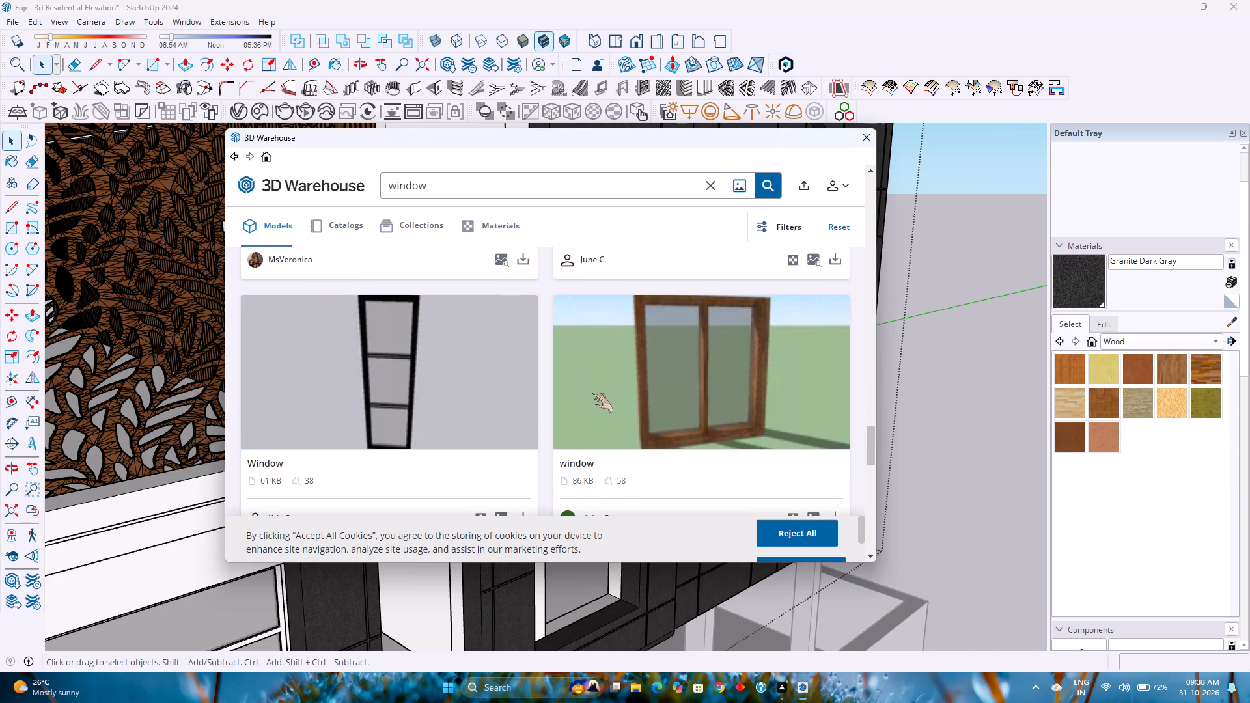
scroll(592, 393, "down", 8)
scroll(592, 393, "up", 2)
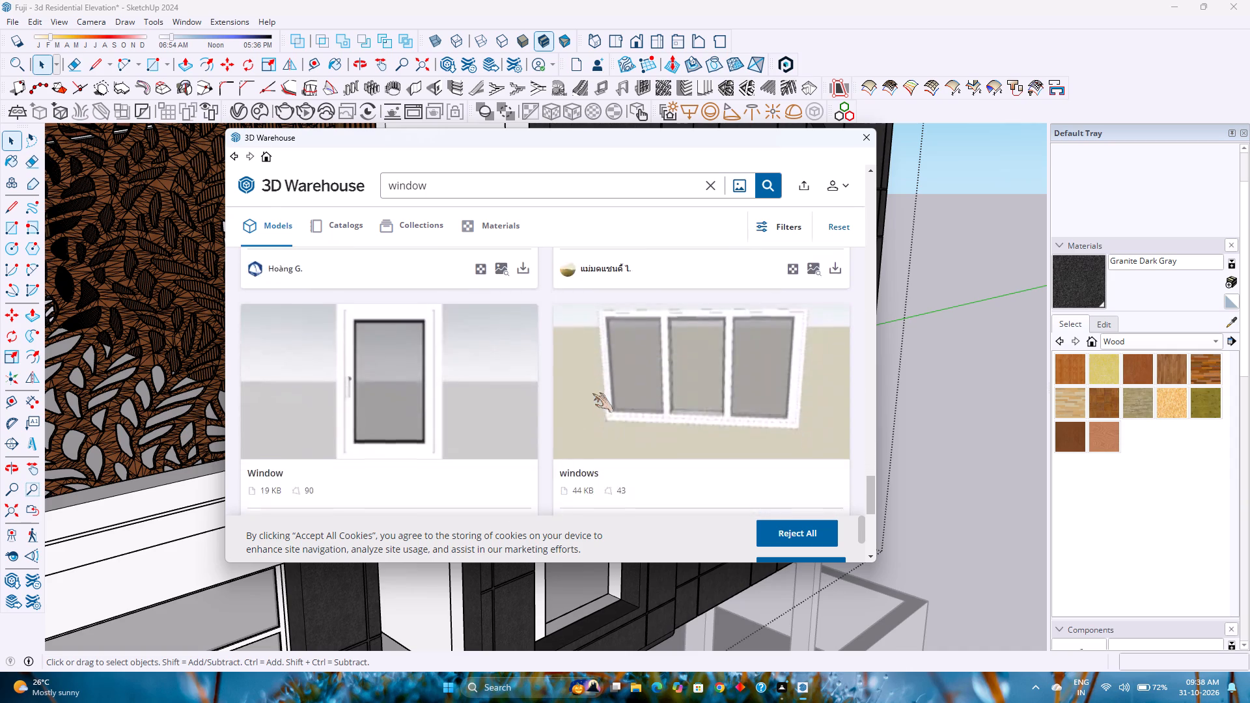
scroll(592, 393, "up", 2)
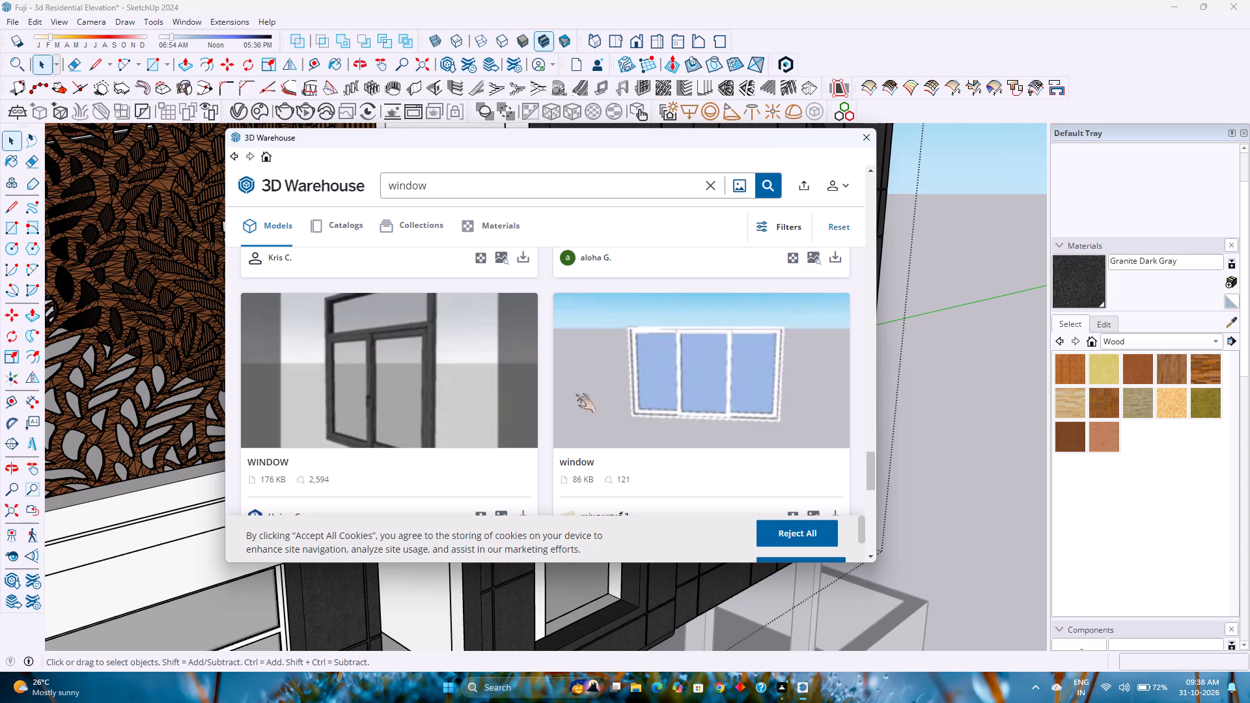
scroll(489, 415, "down", 3)
scroll(489, 411, "up", 1)
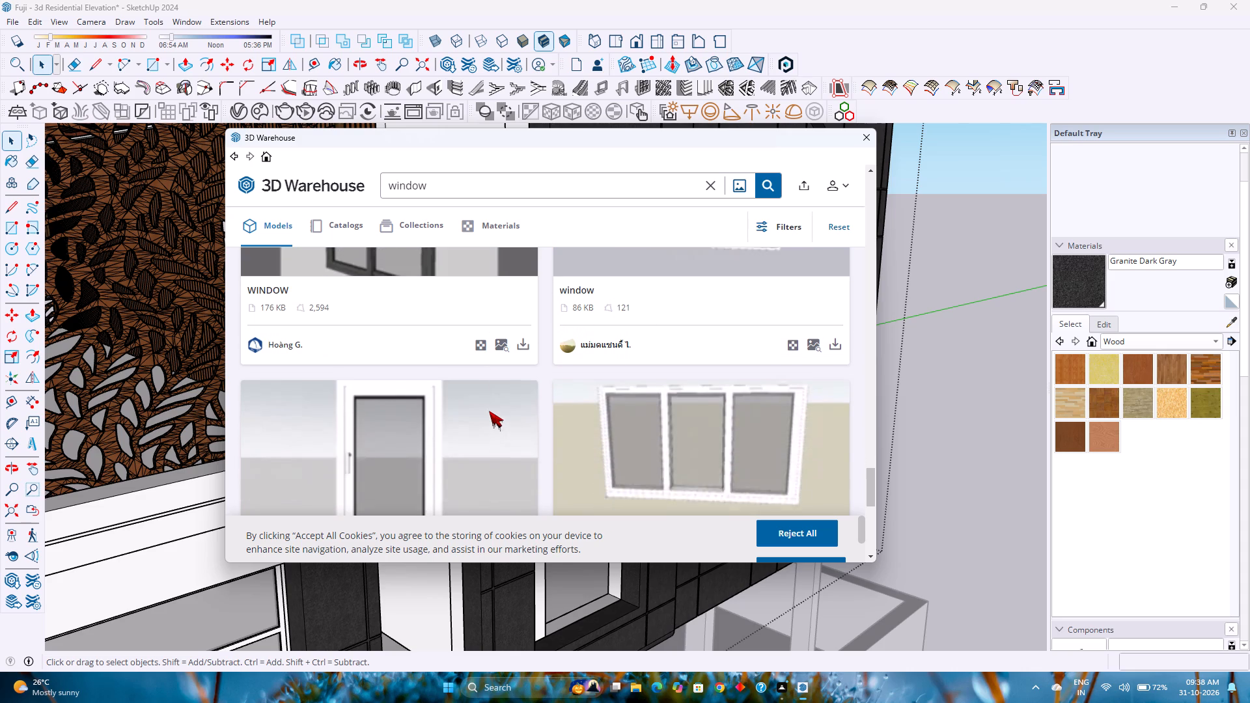
scroll(489, 411, "up", 1)
scroll(489, 411, "down", 3)
scroll(504, 457, "up", 1)
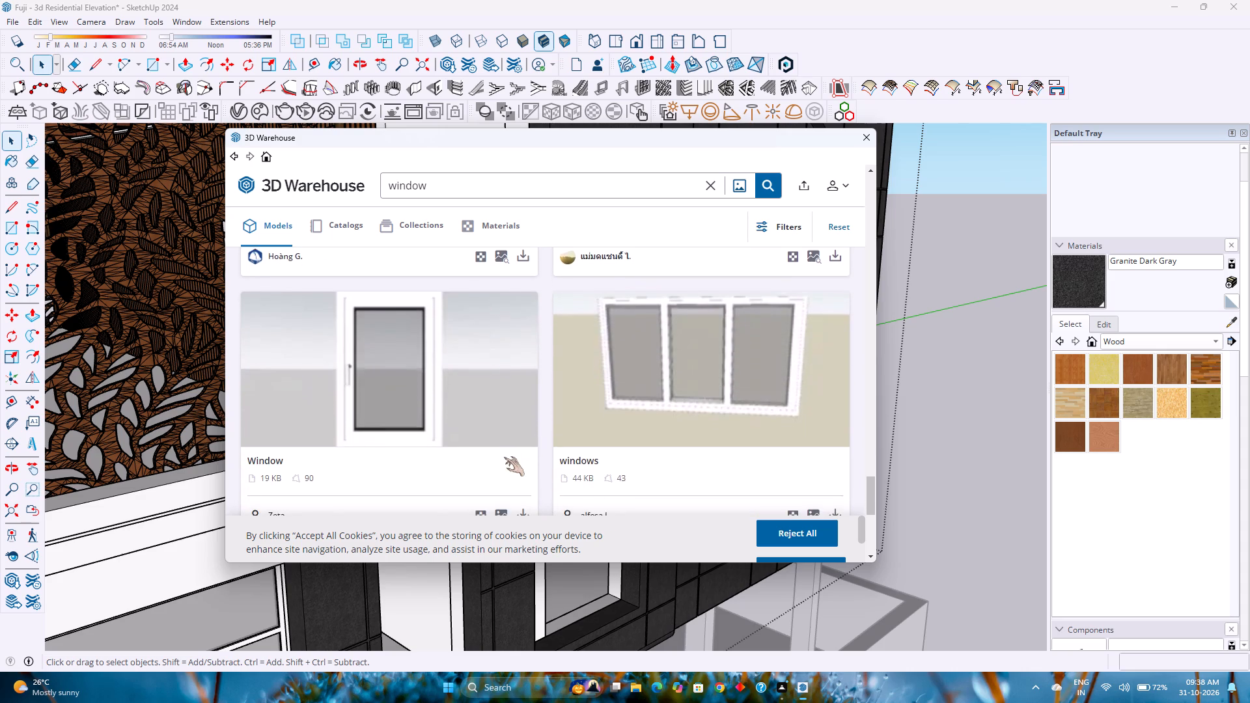
scroll(504, 457, "up", 2)
scroll(504, 457, "down", 8)
scroll(504, 455, "up", 7)
scroll(504, 454, "down", 1)
scroll(504, 454, "up", 1)
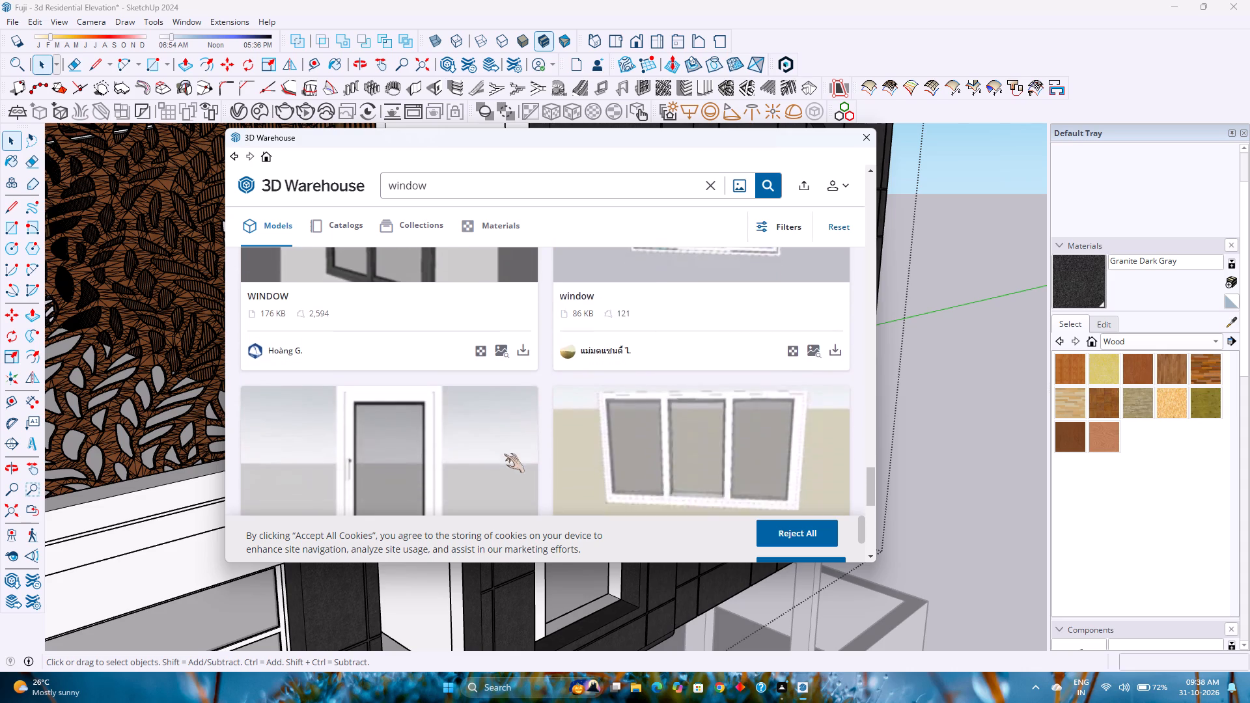
scroll(504, 454, "up", 3)
scroll(513, 462, "down", 3)
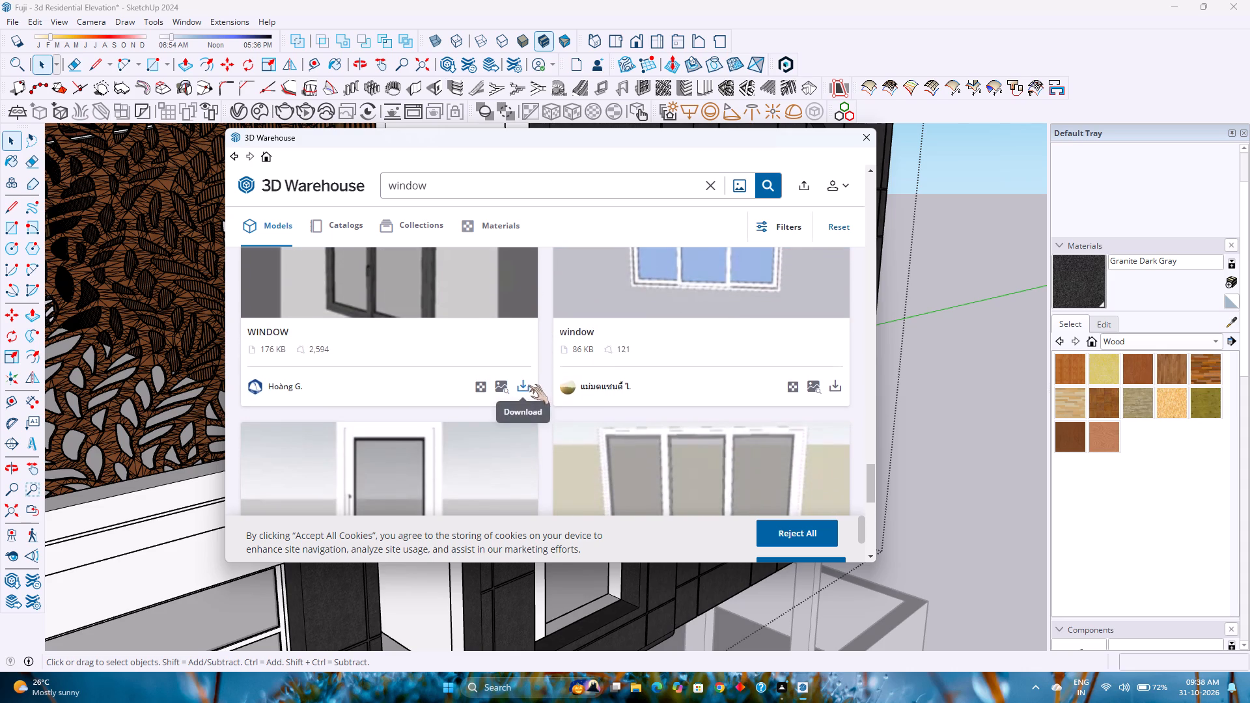
Load the 176 KB dark-framed WINDOW model into the project and place it at the lower corner of the upper opening beside the wooden slats.
left_click(528, 385)
left_click(502, 357)
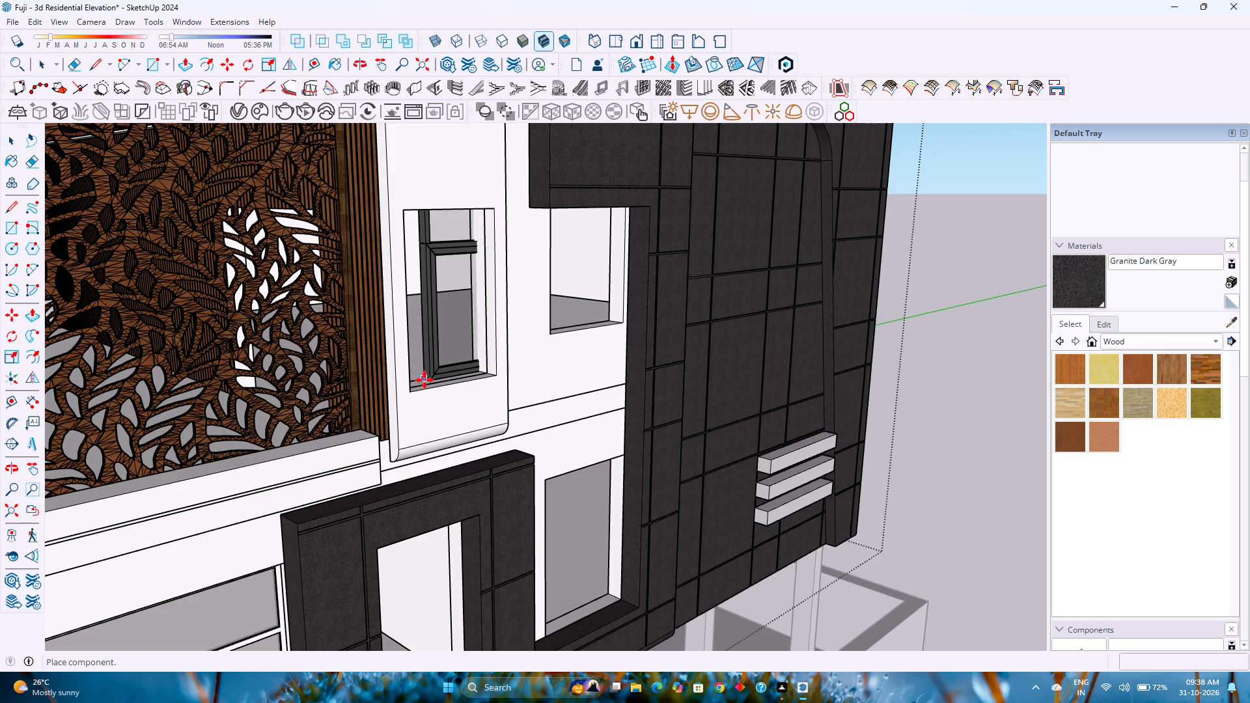
scroll(413, 389, "up", 12)
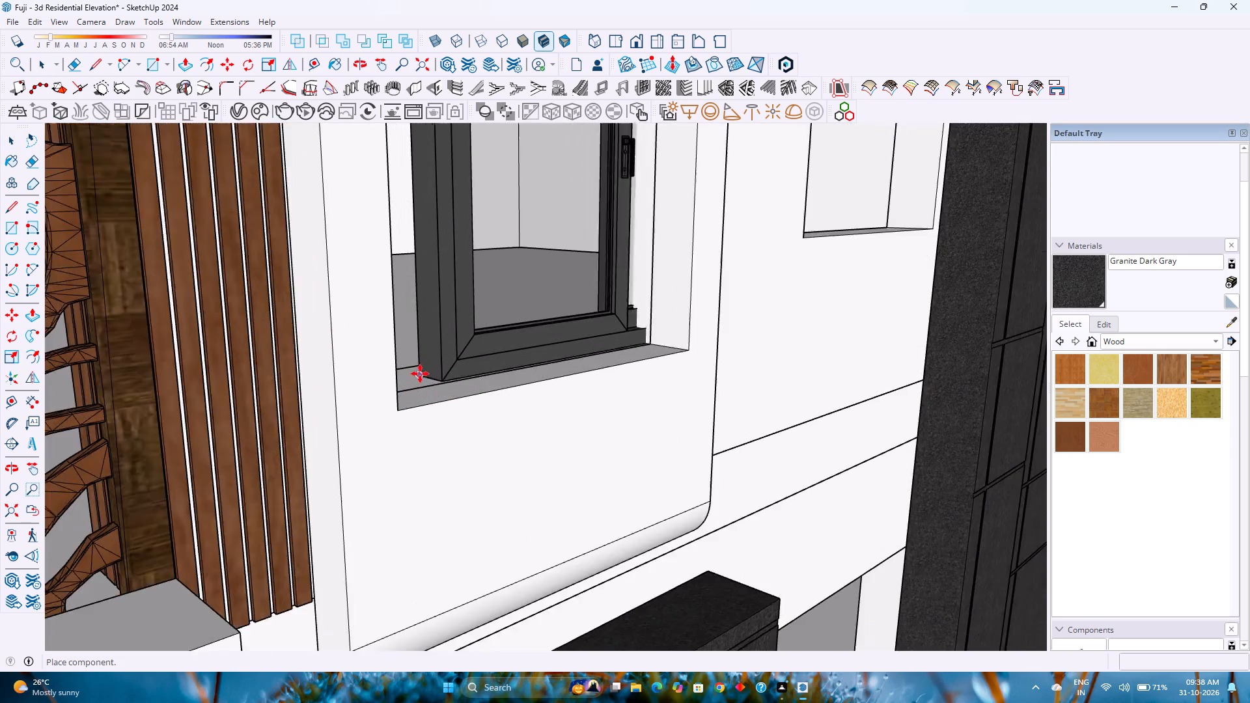
scroll(420, 374, "up", 4)
middle_click_drag(425, 368, 200, 513)
middle_click(203, 509)
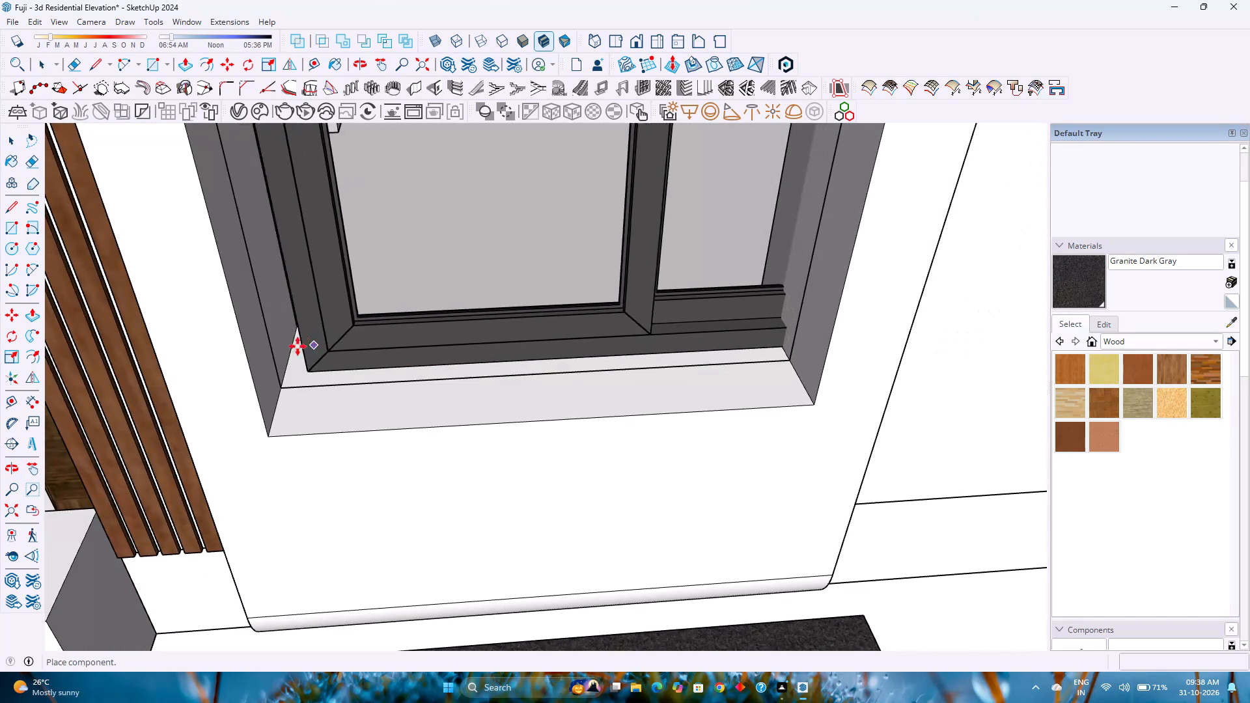
left_click(290, 355)
Scale the placed window uniformly by about 0.77 to bring its width down to that of the opening.
scroll(336, 348, "down", 4)
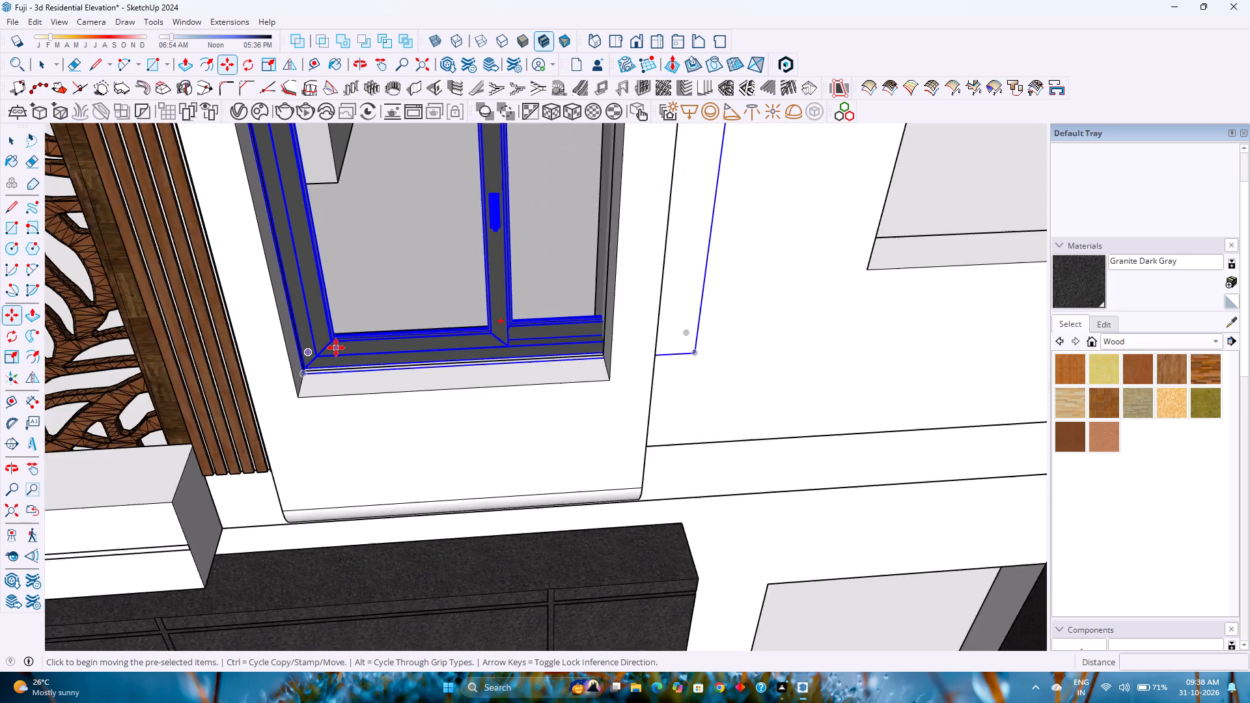
scroll(336, 348, "down", 7)
key("s")
scroll(345, 347, "down", 4)
middle_click_drag(345, 348, 499, 303)
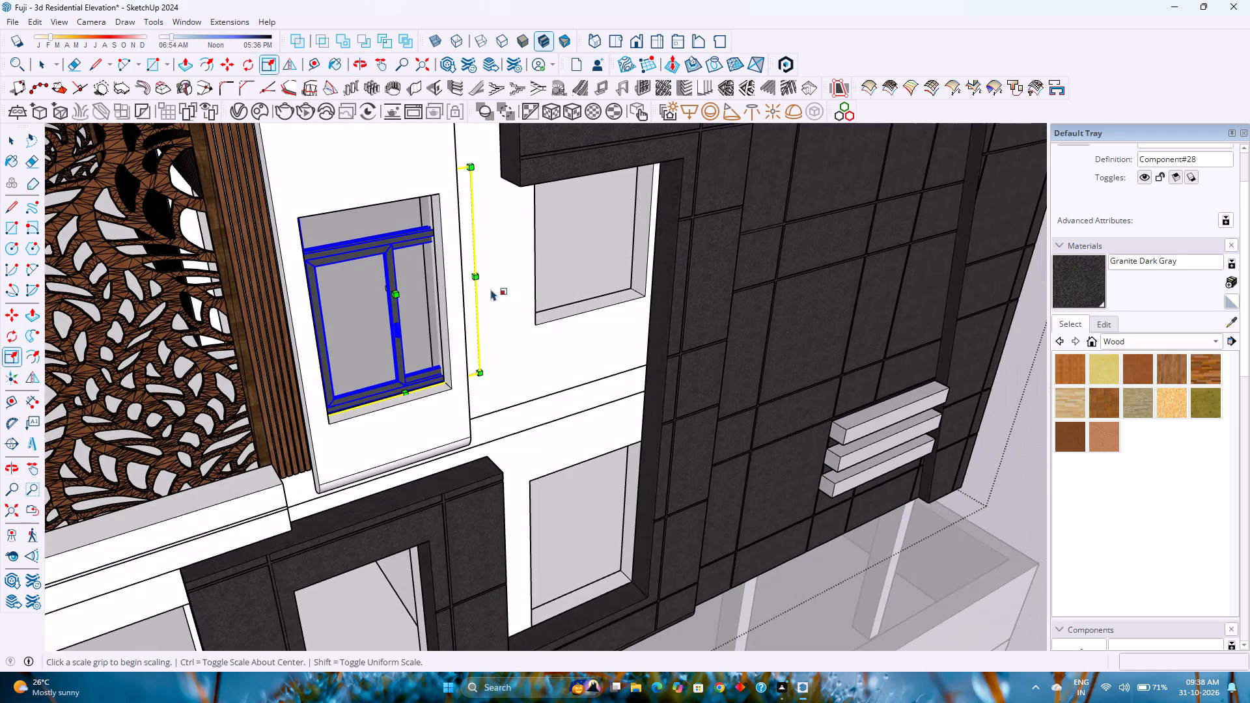
left_click(473, 163)
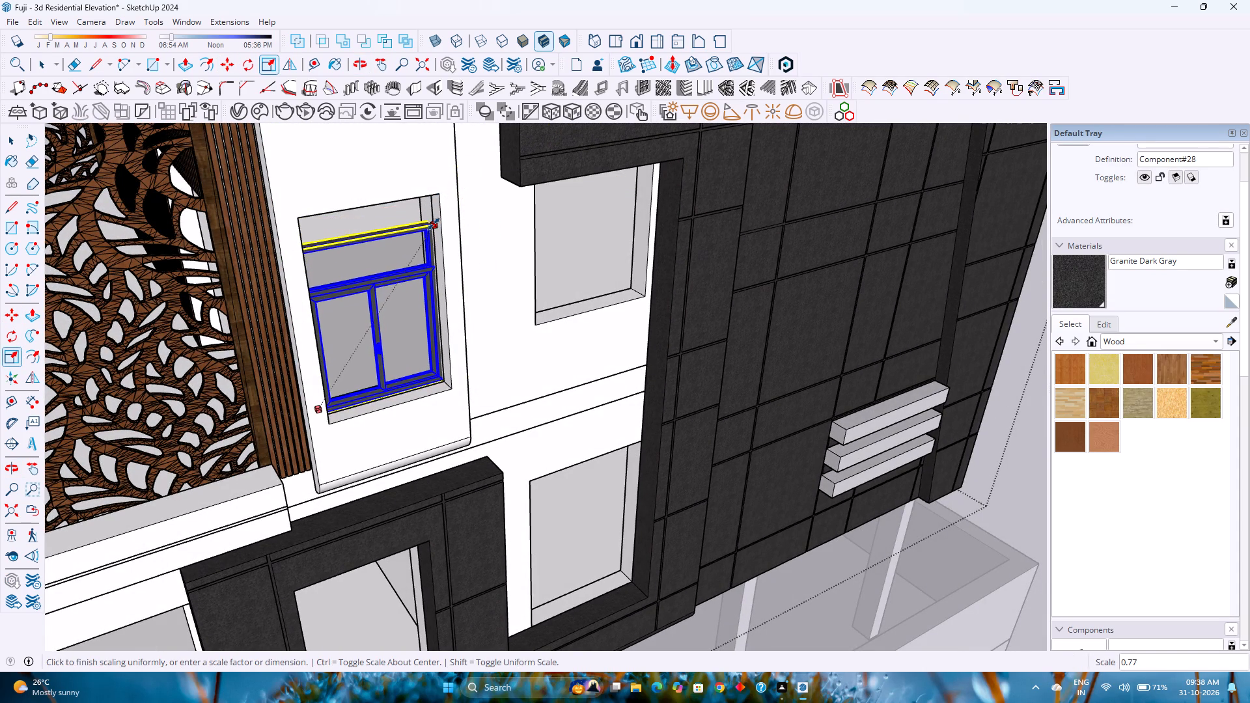
left_click(434, 224)
Scale the window's width along the green axis by about 0.99 to align its edge with the opening's side face.
scroll(426, 270, "up", 11)
middle_click(428, 327)
middle_click(428, 327)
middle_click(428, 327)
middle_click_drag(426, 327, 405, 335)
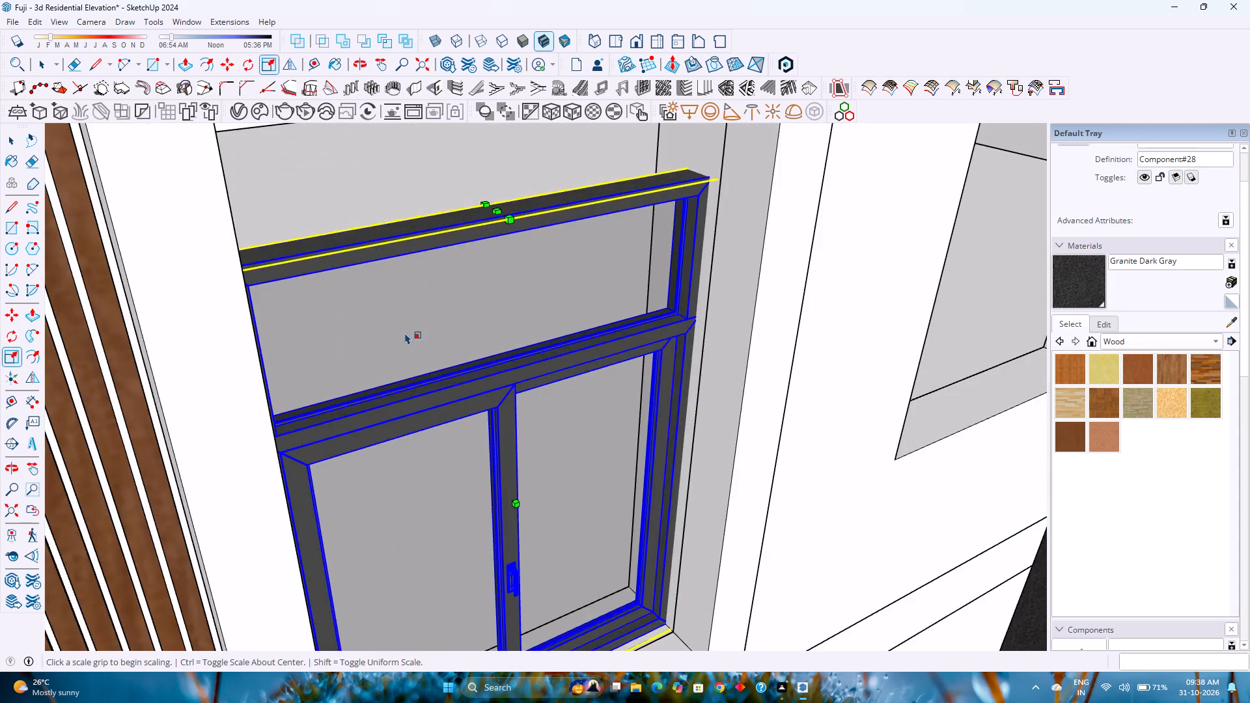
scroll(405, 333, "down", 5)
middle_click_drag(547, 454, 441, 440)
middle_click(441, 440)
scroll(445, 434, "down", 1)
middle_click_drag(444, 434, 434, 429)
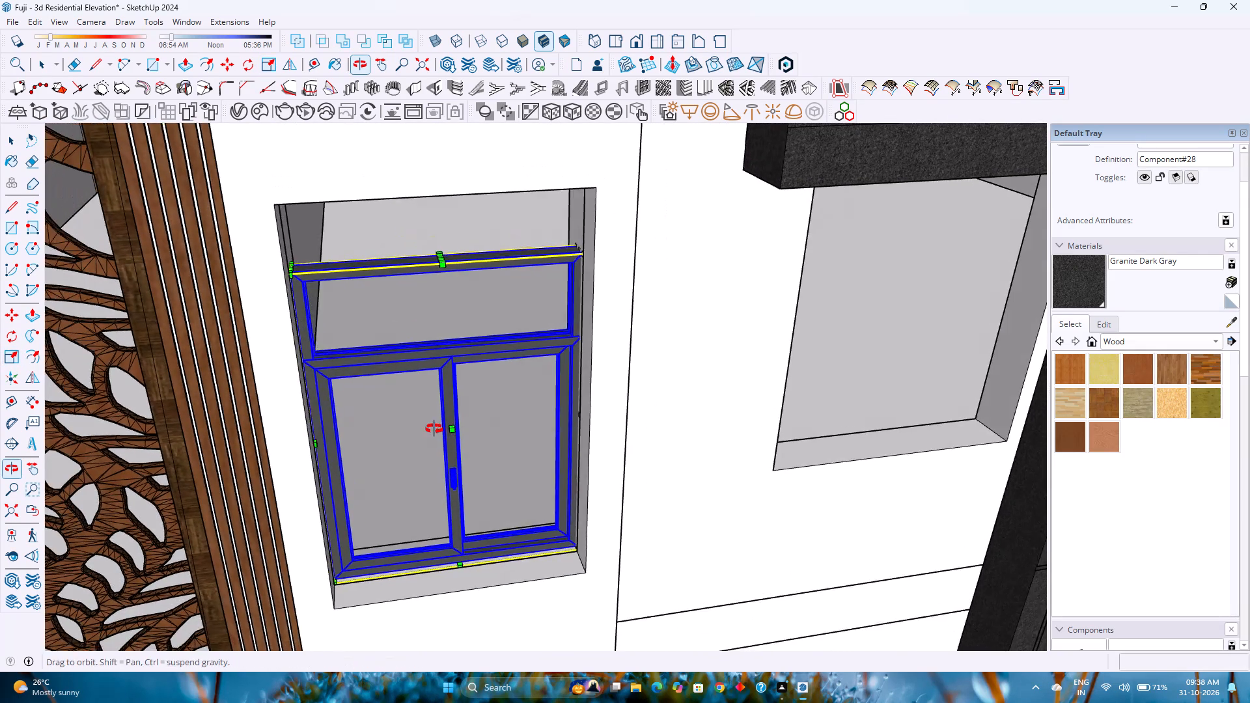
middle_click_drag(434, 429, 488, 468)
key("s")
scroll(560, 402, "up", 3)
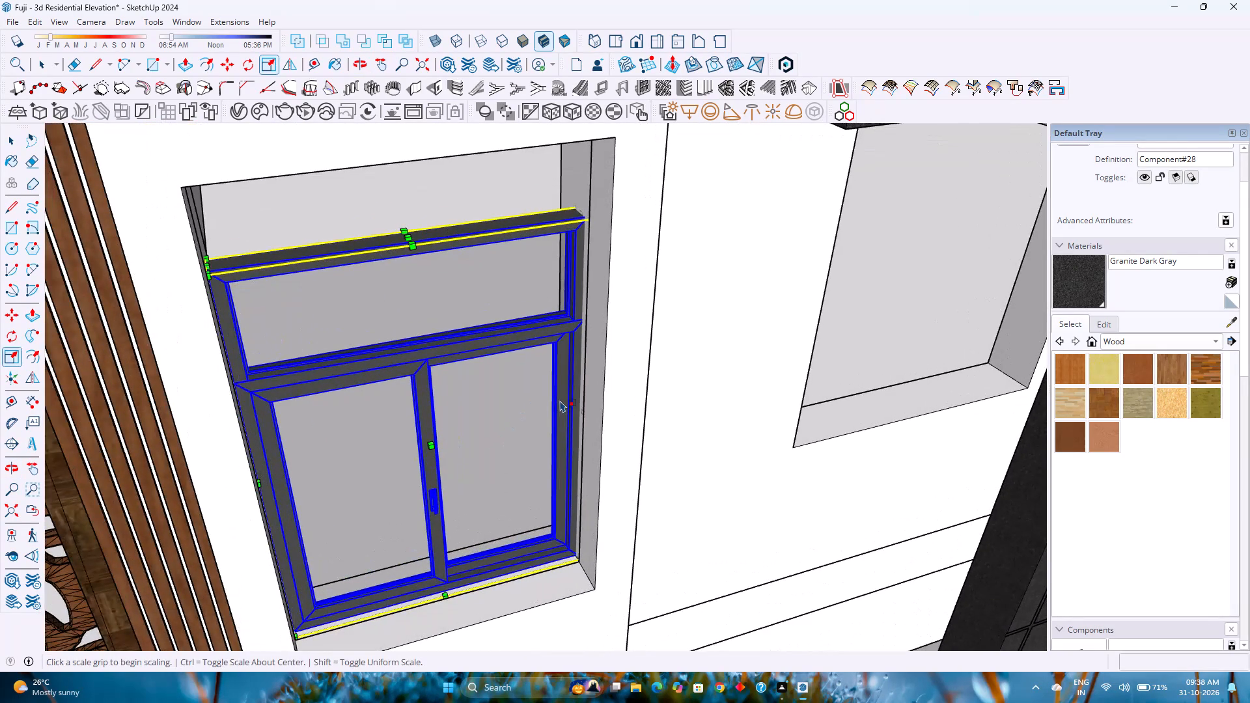
key("k")
scroll(570, 403, "up", 9)
left_click(598, 400)
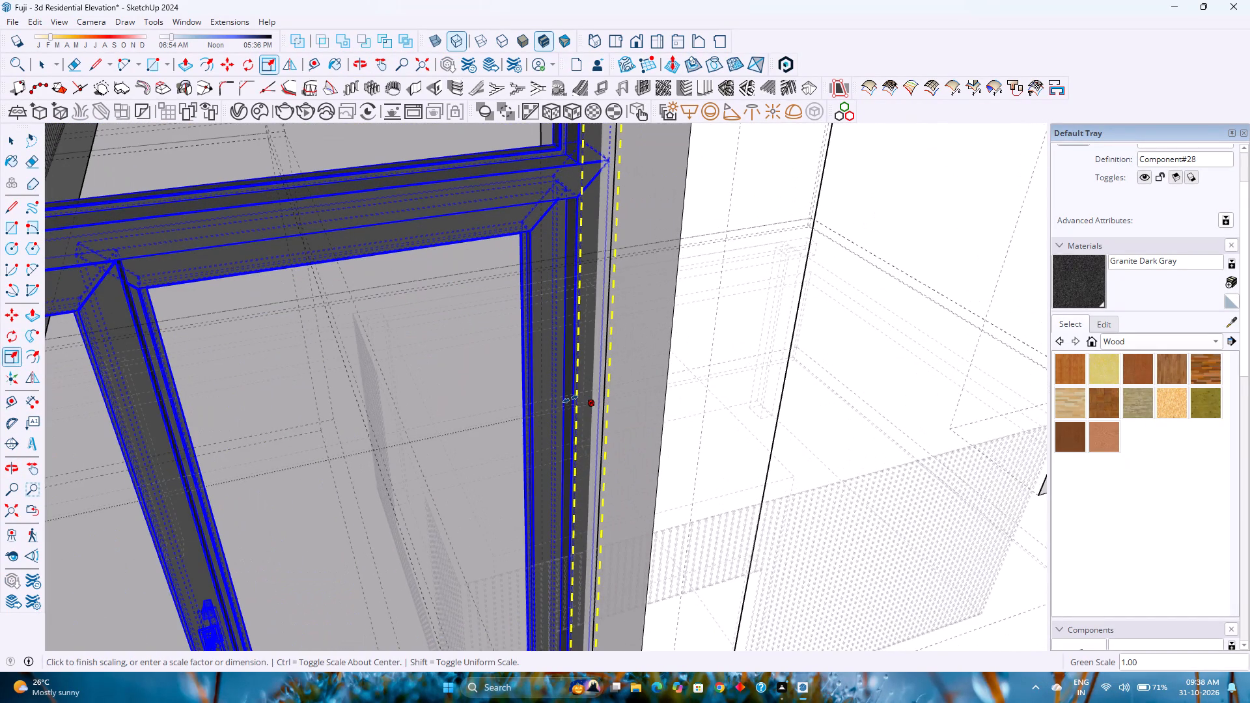
key("k")
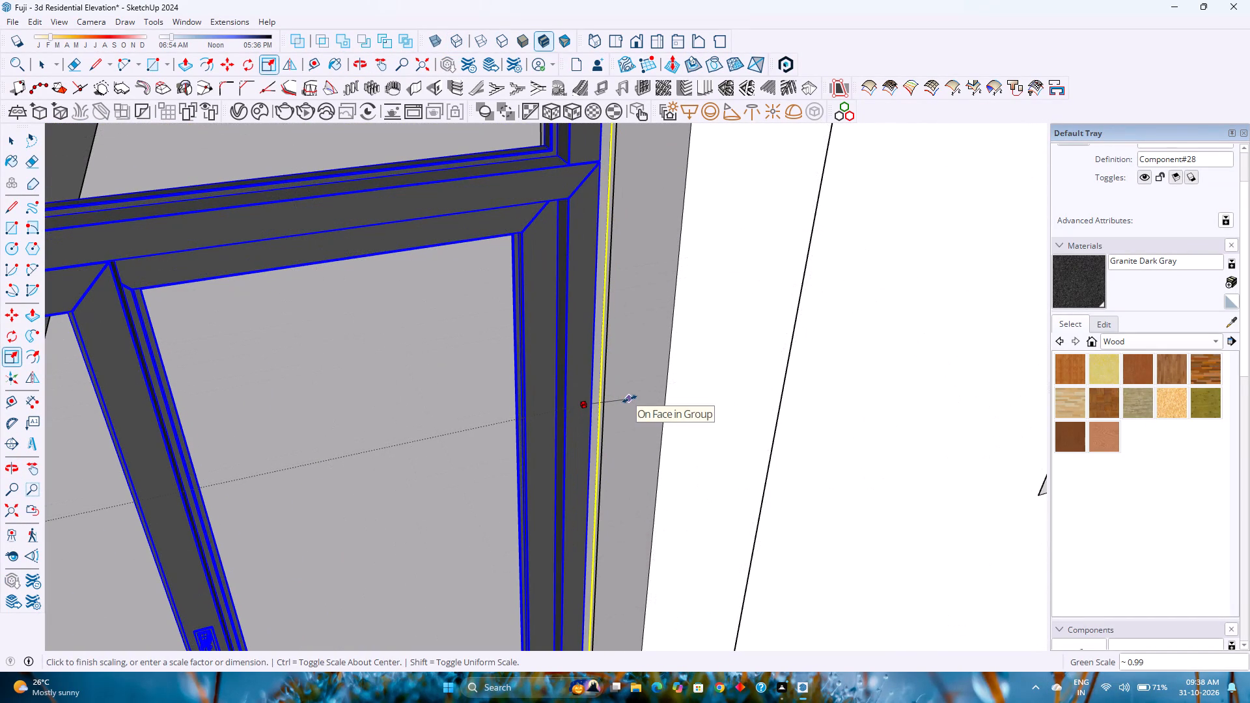
left_click(630, 399)
Stretch the window's height along the blue axis up to the top edge of the opening.
scroll(630, 399, "down", 11)
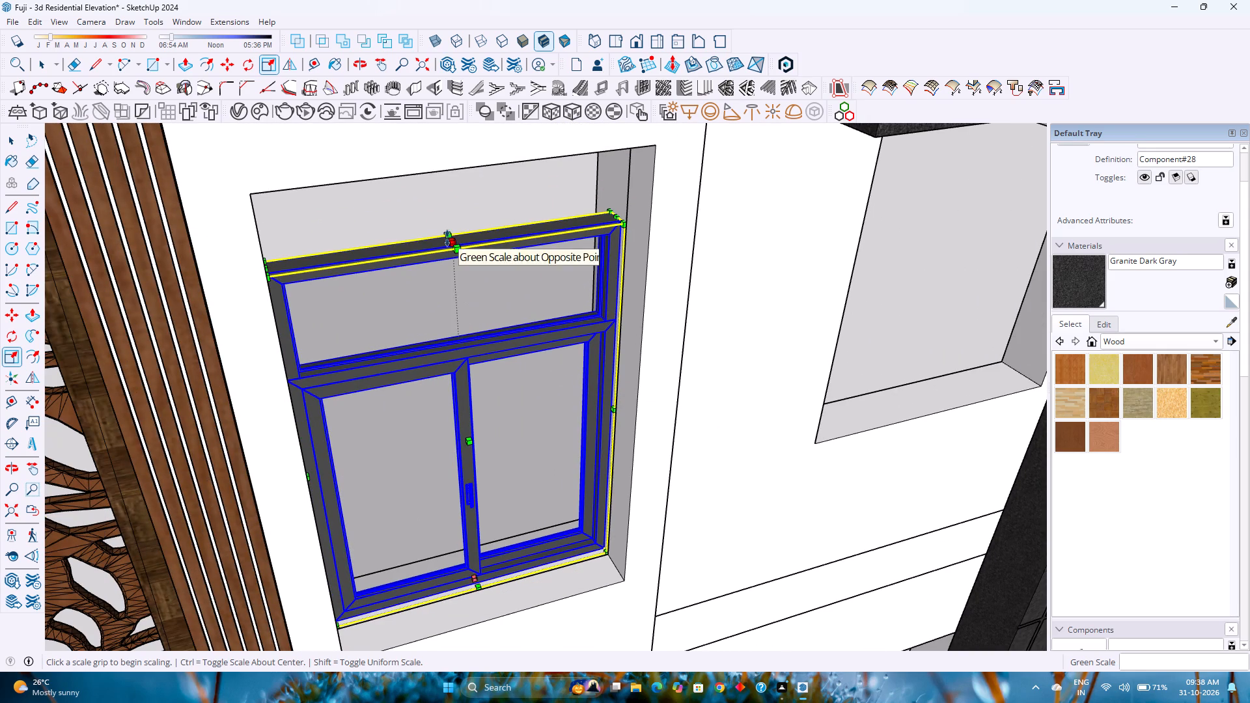
left_click(452, 241)
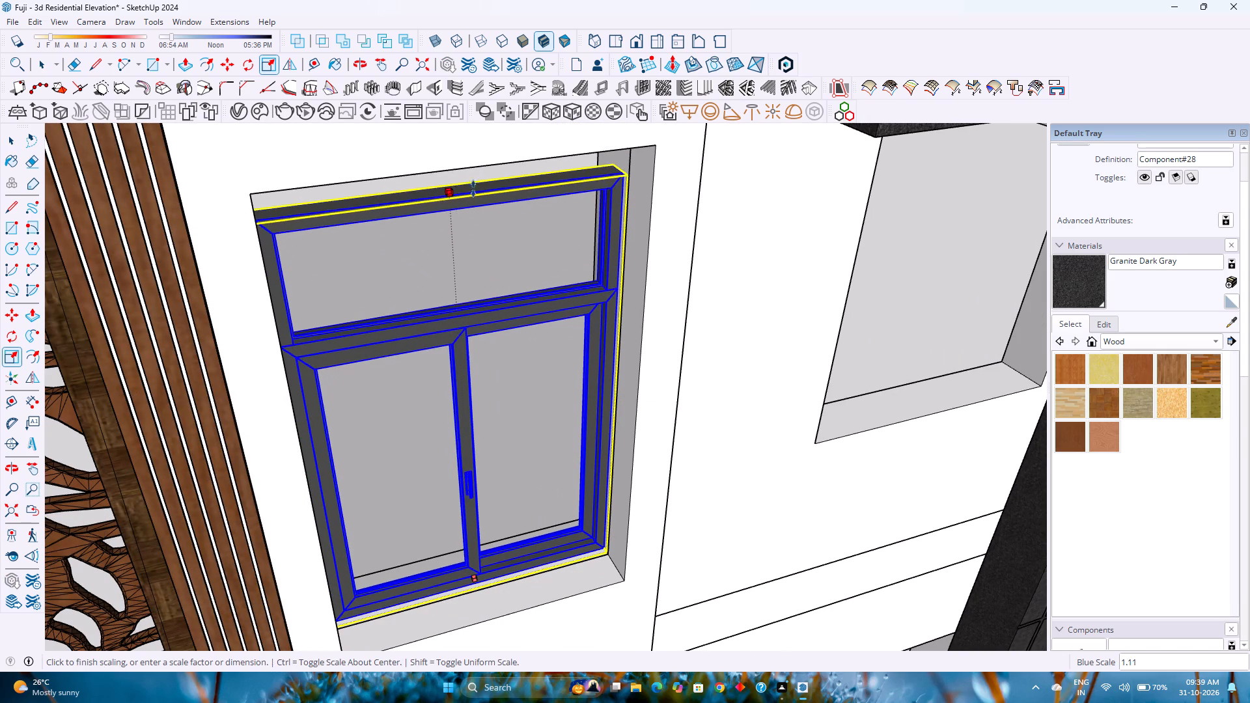
left_click(495, 160)
scroll(501, 217, "down", 5)
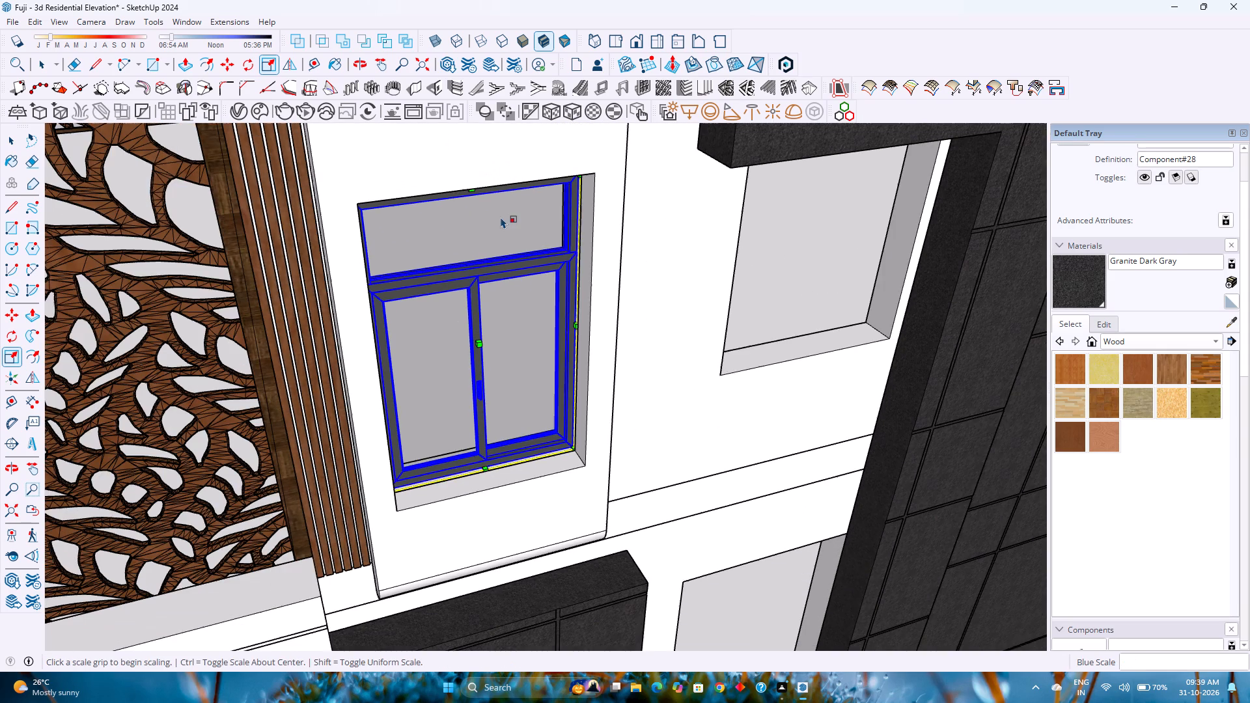
Move the window 1 inch deeper into the opening along the red axis, starting from its lower corner beside the slats.
middle_click(462, 195)
middle_click_drag(512, 276, 484, 260)
middle_click_drag(484, 260, 429, 214)
scroll(519, 313, "down", 3)
middle_click_drag(523, 335, 501, 347)
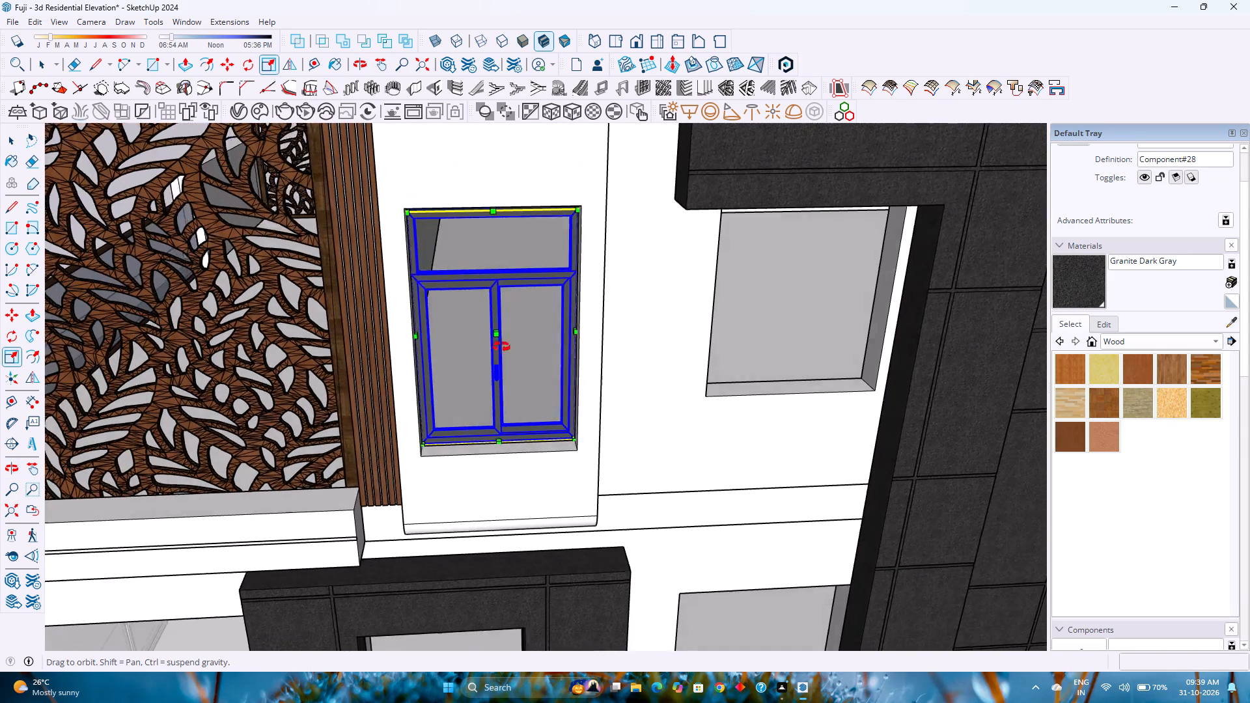
middle_click_drag(501, 347, 293, 448)
scroll(495, 410, "up", 7)
key("Escape")
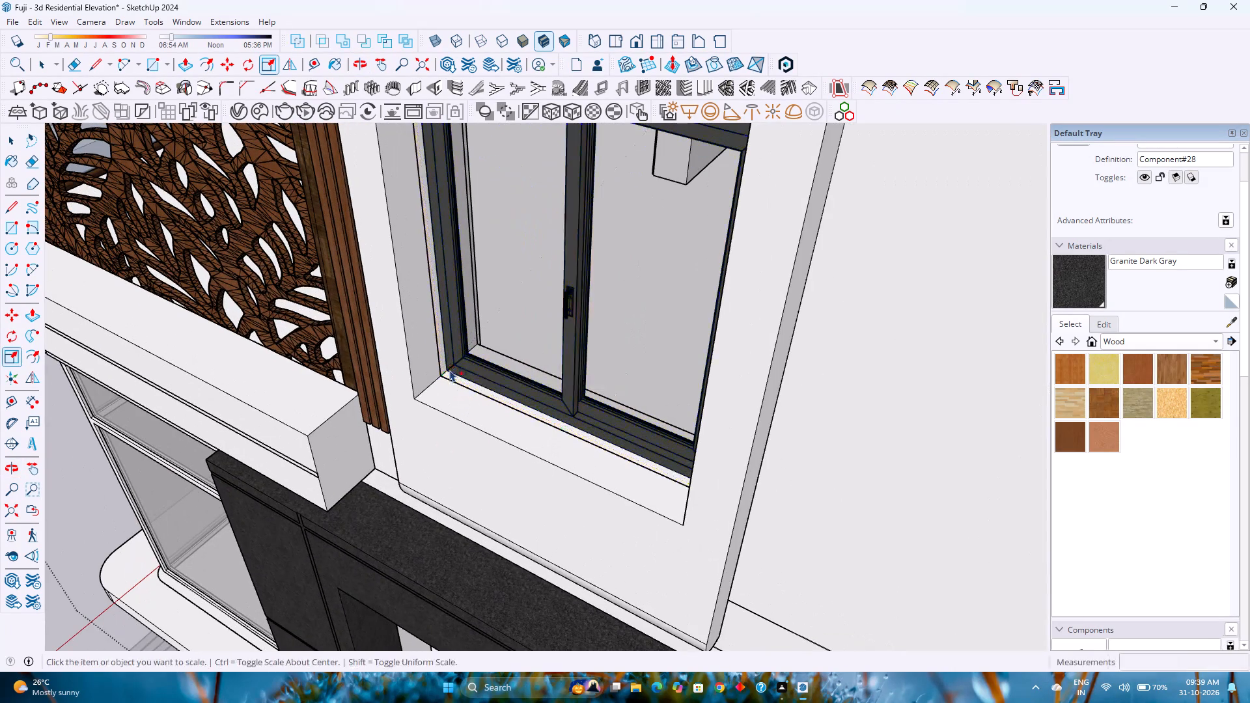
key("m")
scroll(436, 389, "up", 10)
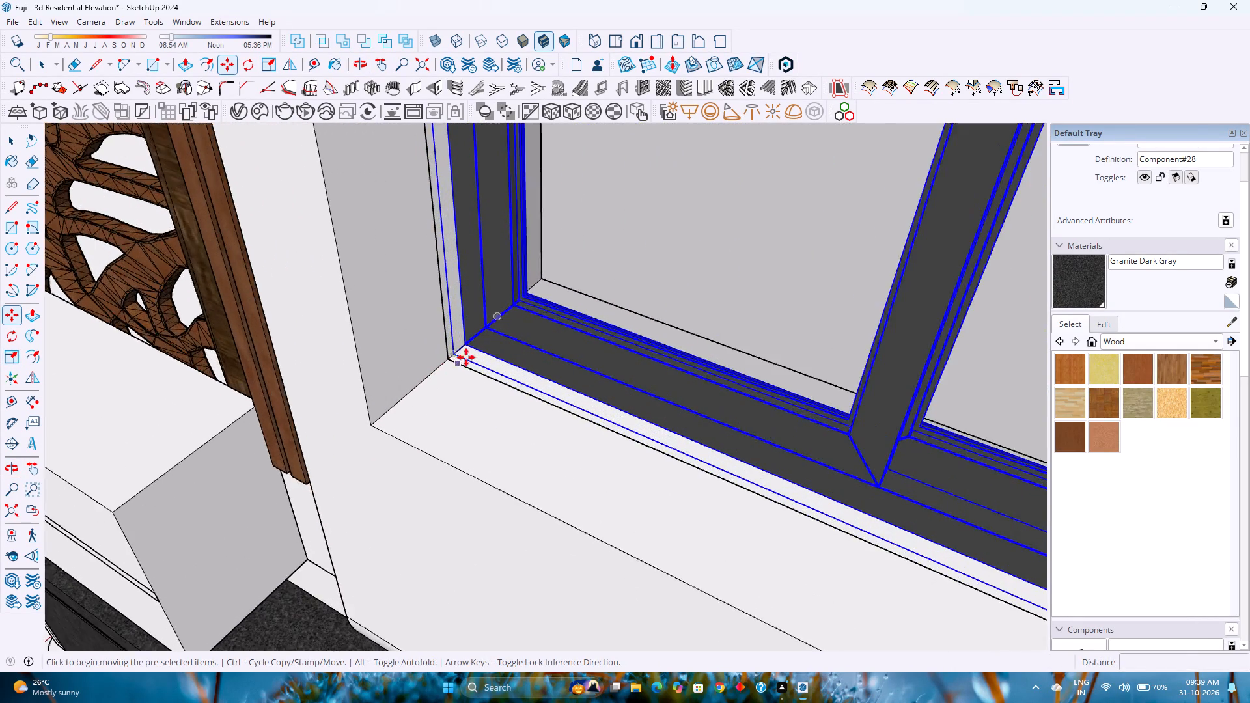
scroll(466, 357, "up", 8)
middle_click_drag(488, 349, 334, 407)
middle_click(334, 407)
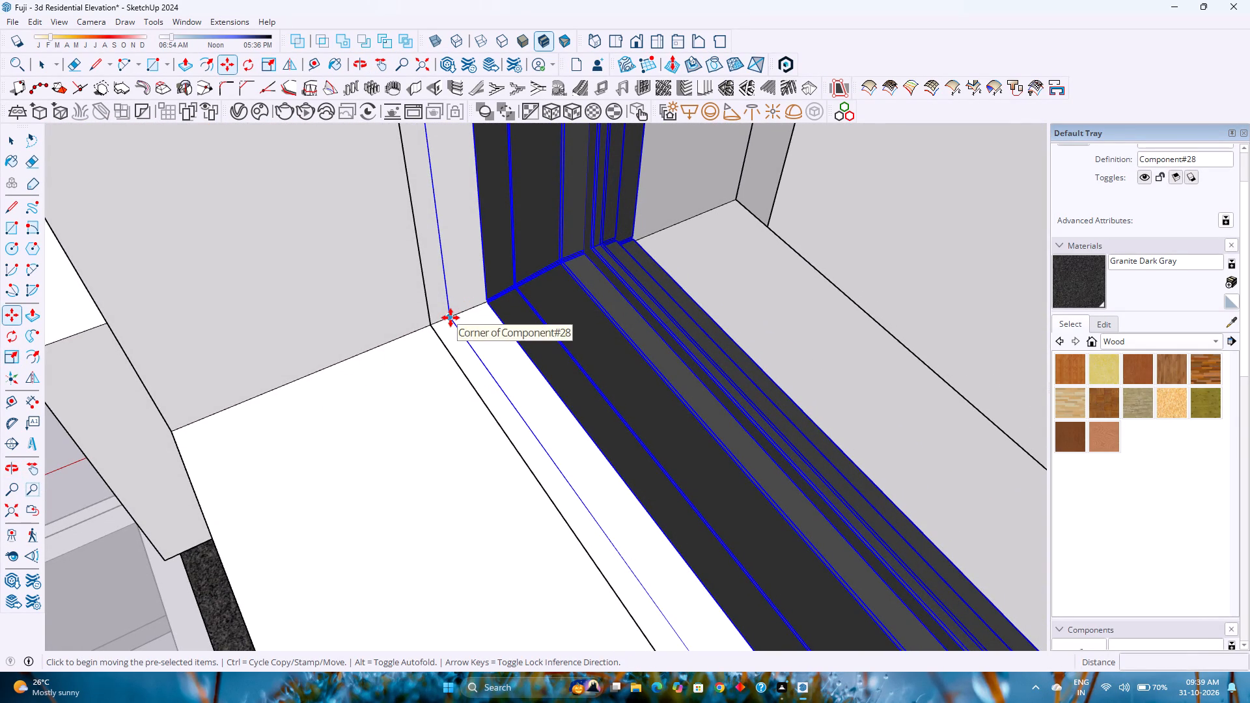
scroll(577, 318, "down", 5)
middle_click(576, 320)
middle_click(579, 322)
middle_click_drag(581, 323, 662, 325)
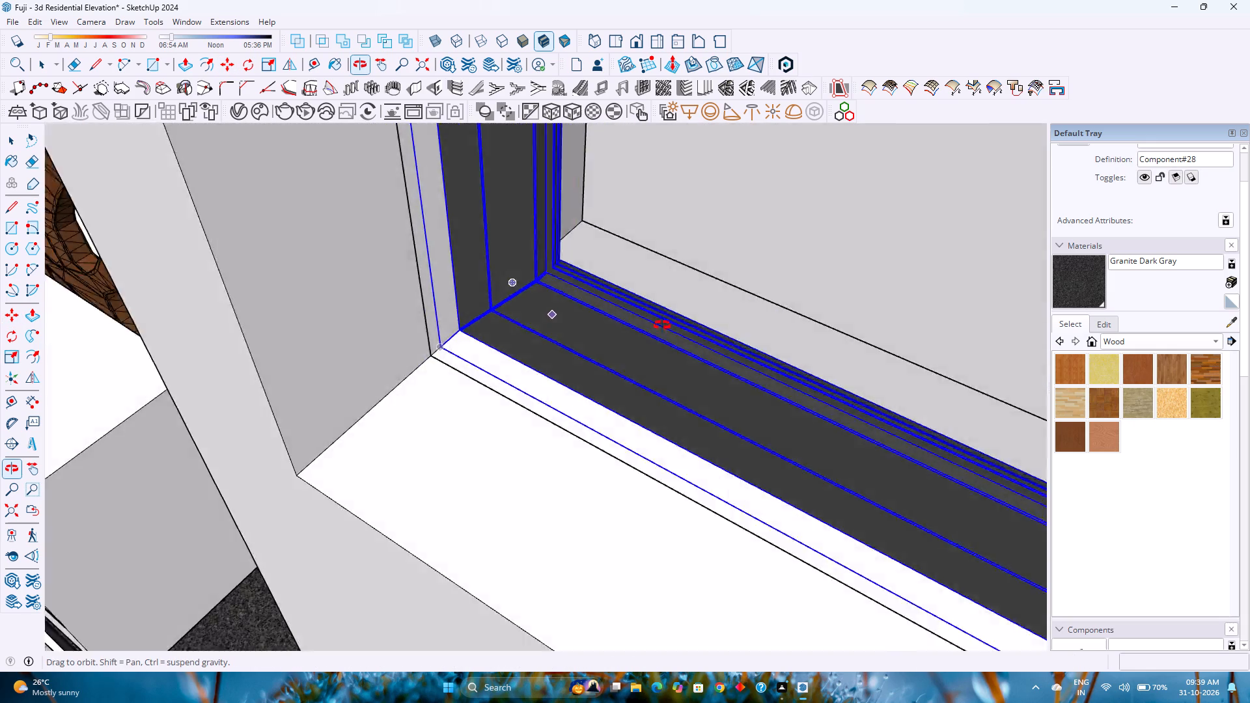
middle_click_drag(662, 325, 426, 276)
middle_click(426, 276)
middle_click(650, 303)
scroll(631, 301, "down", 4)
middle_click_drag(540, 323, 552, 328)
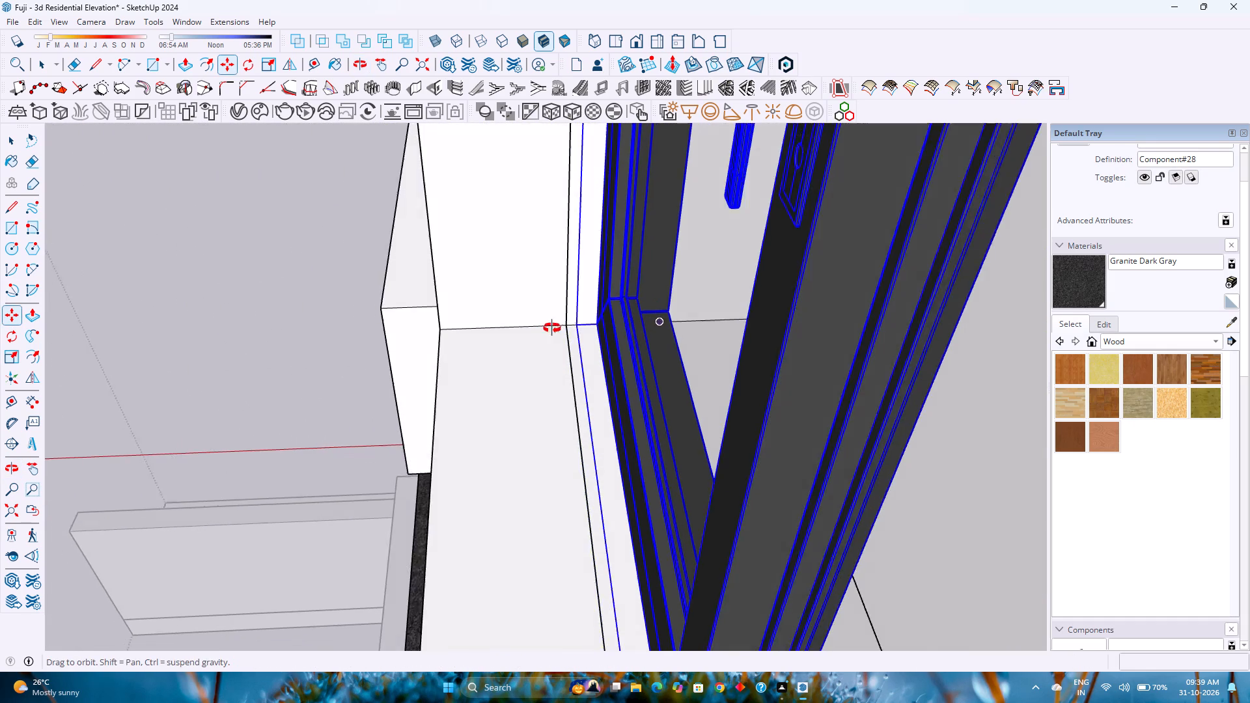
middle_click_drag(552, 328, 691, 337)
scroll(579, 305, "up", 10)
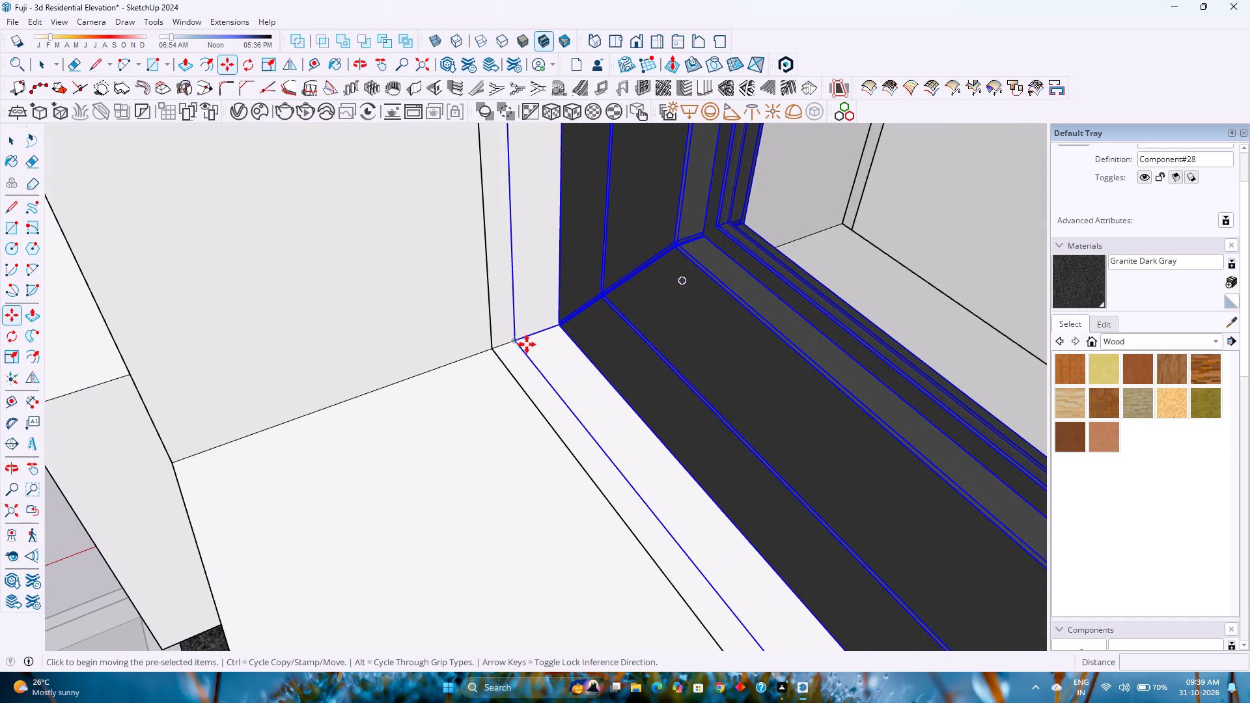
left_click(512, 342)
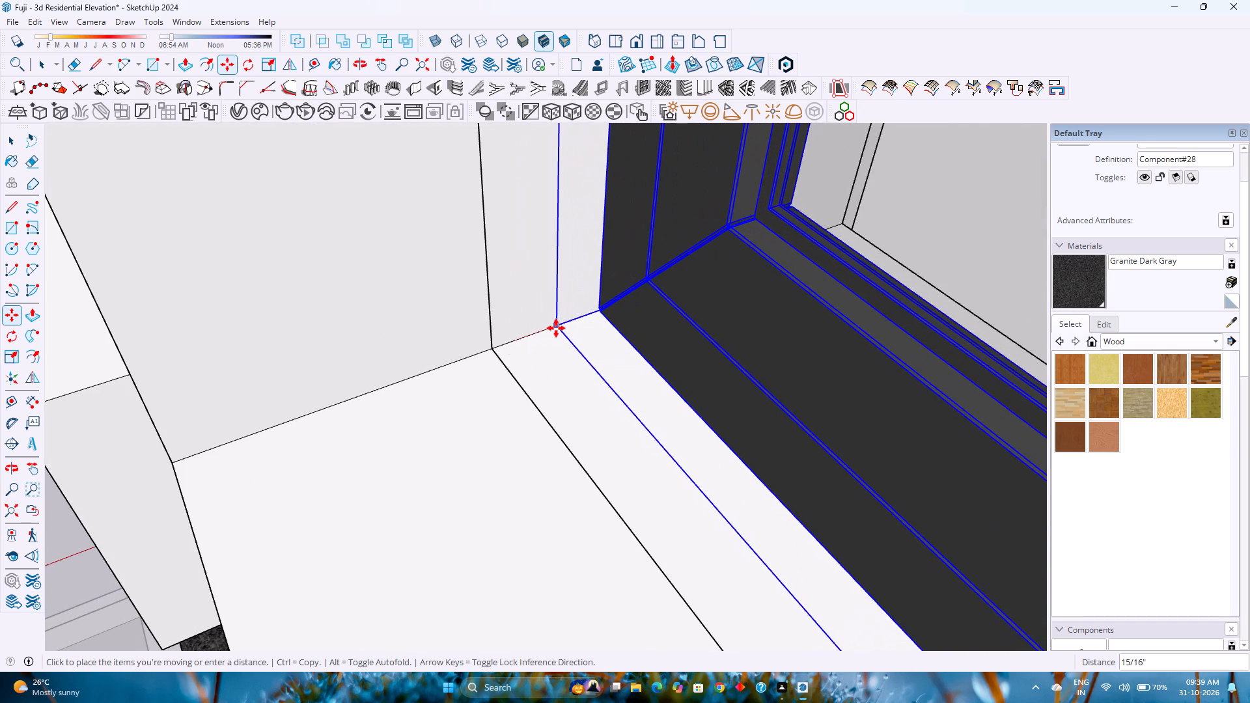
key("1")
key("Return")
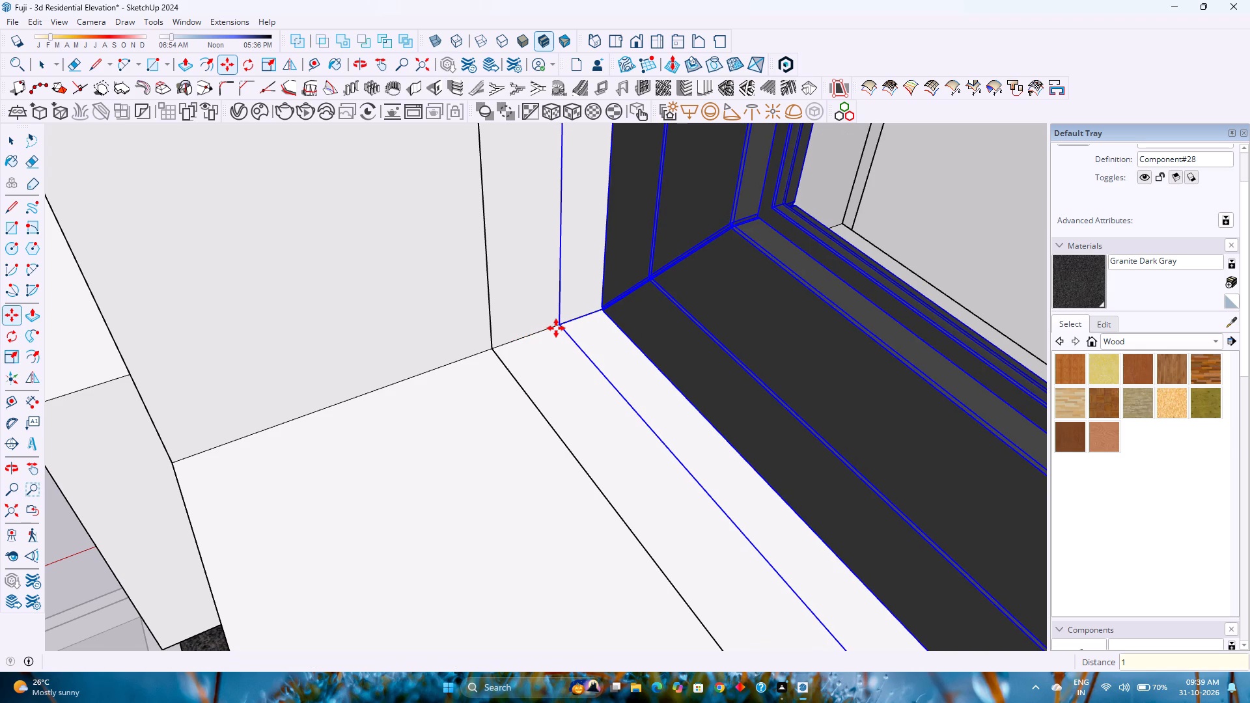
key("space")
scroll(556, 328, "down", 6)
key("Escape")
scroll(556, 328, "down", 6)
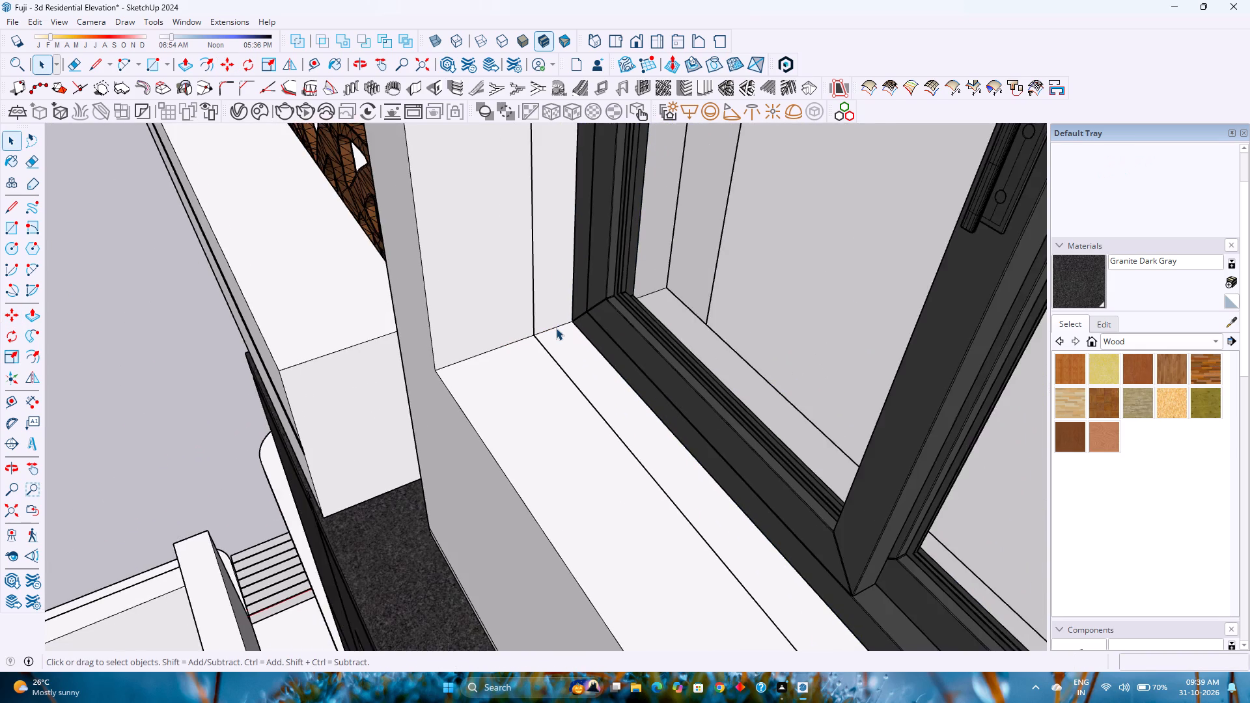
Scale the window's height along the blue axis by about 1.03 to meet the opening's top edge.
scroll(556, 328, "down", 8)
middle_click(540, 361)
middle_click_drag(547, 362, 578, 353)
middle_click_drag(584, 350, 770, 298)
middle_click(770, 298)
scroll(771, 296, "down", 2)
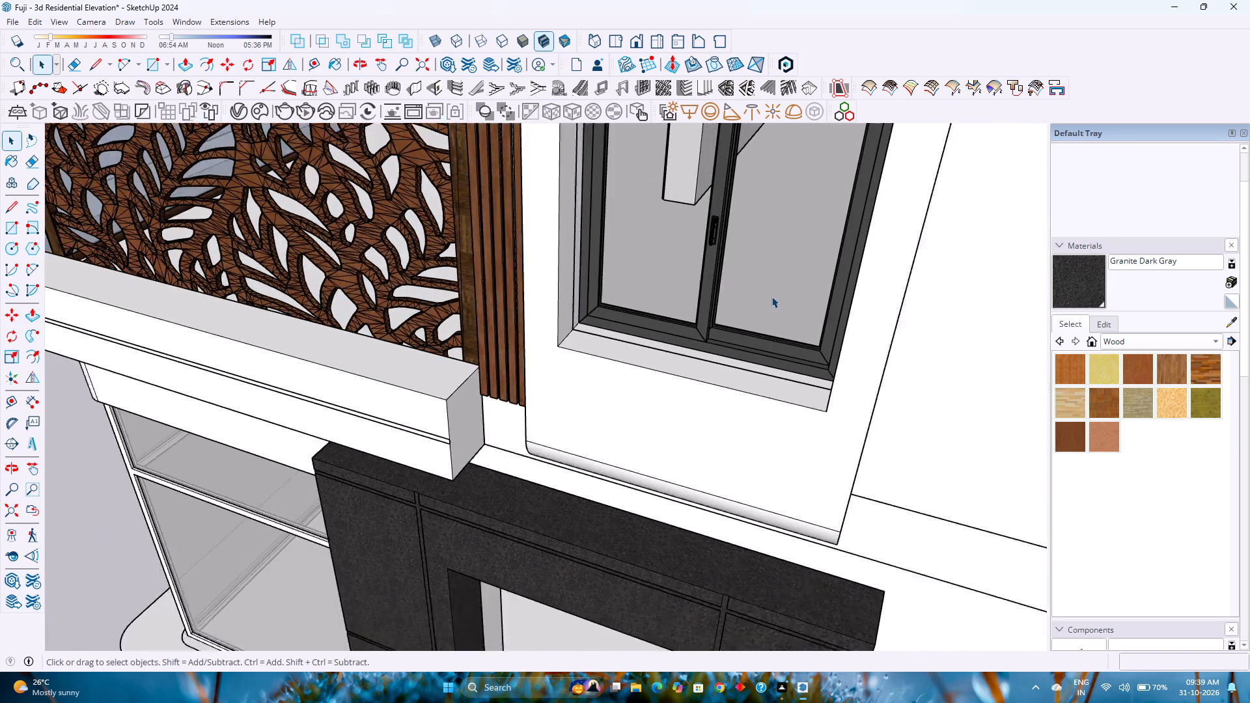
scroll(771, 296, "down", 7)
scroll(769, 296, "up", 1)
scroll(768, 296, "down", 3)
middle_click_drag(763, 297, 686, 411, "shift")
middle_click_drag(632, 411, 827, 278)
middle_click(829, 272)
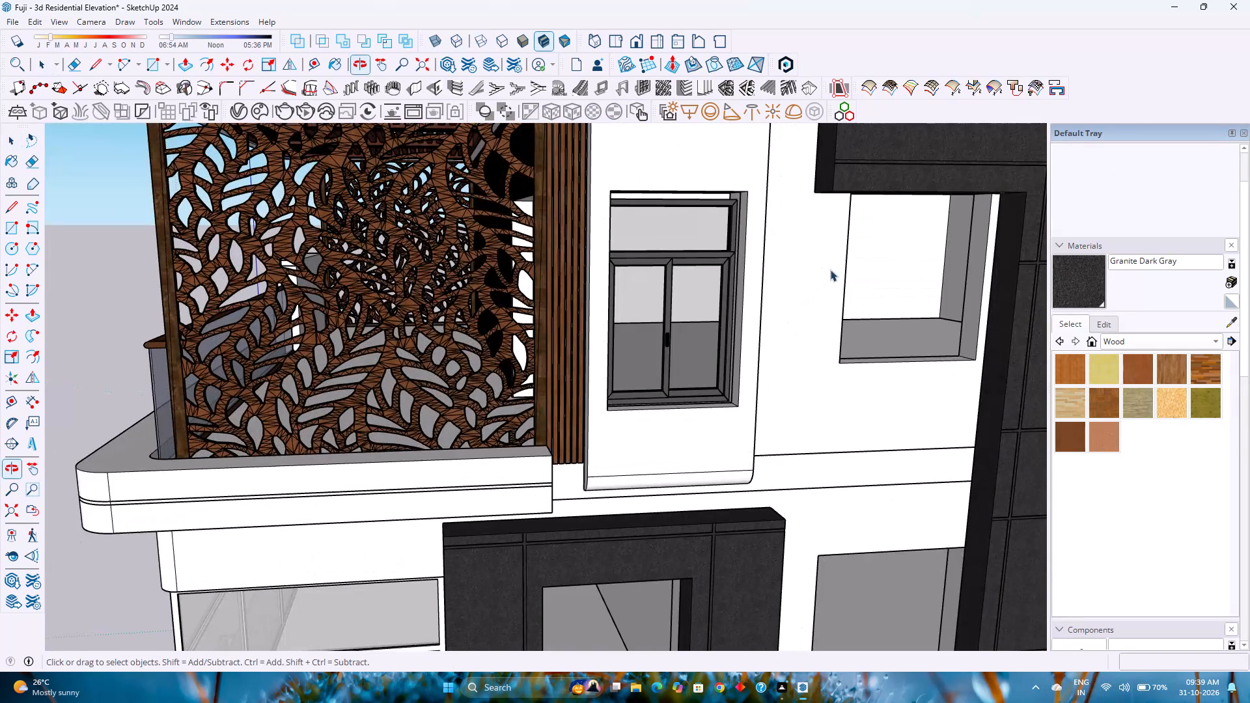
left_click(696, 256)
scroll(691, 241, "up", 5)
triple_click(681, 268)
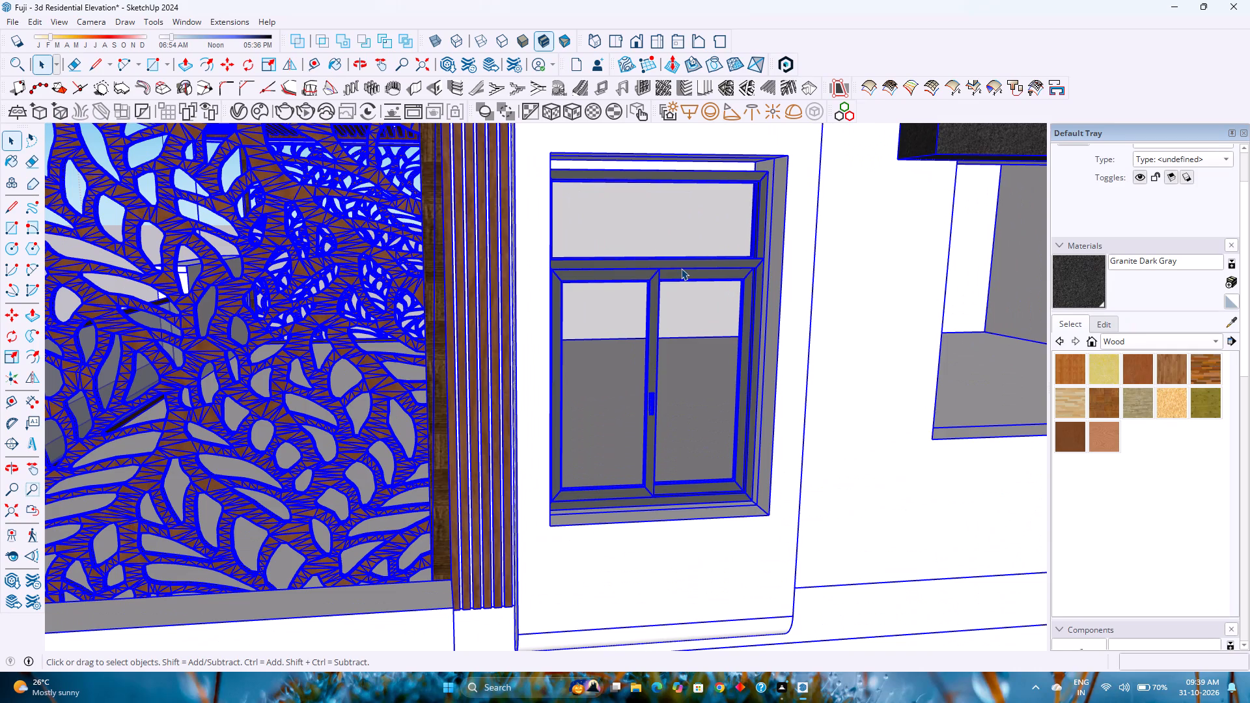
key("s")
scroll(648, 193, "up", 2)
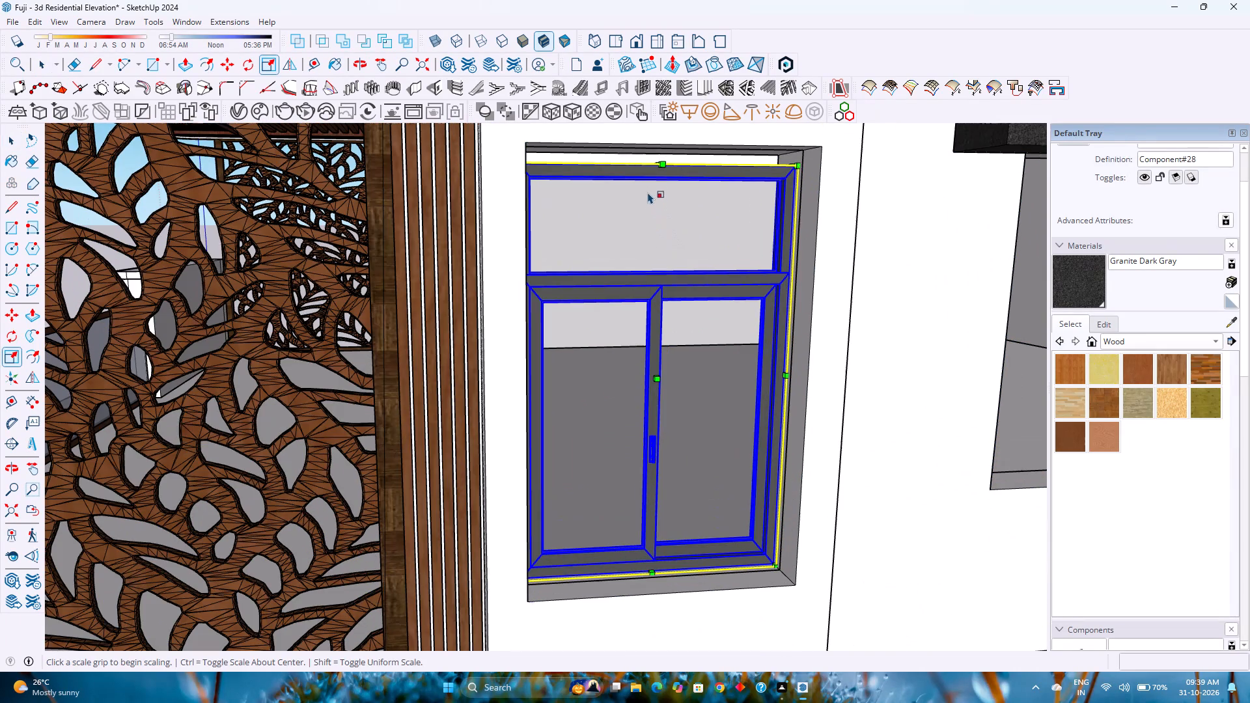
scroll(657, 161, "up", 4)
scroll(657, 168, "down", 4)
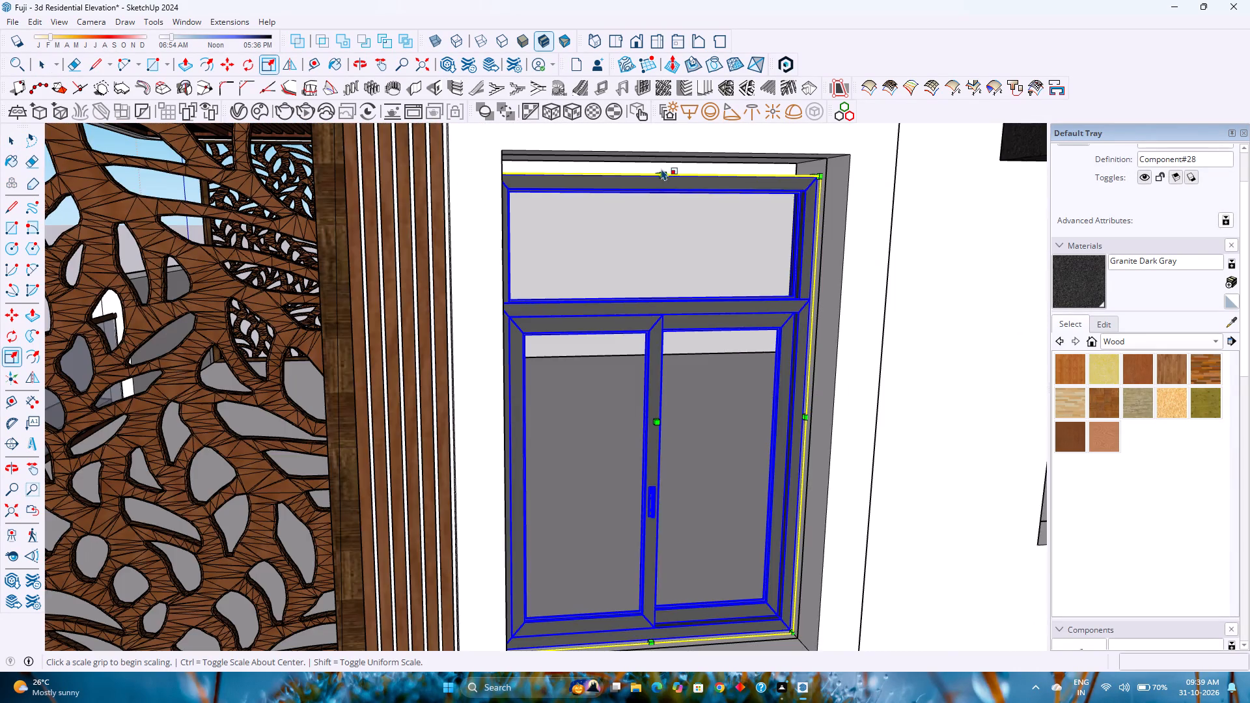
scroll(667, 169, "up", 4)
scroll(665, 171, "down", 2)
left_click(599, 225)
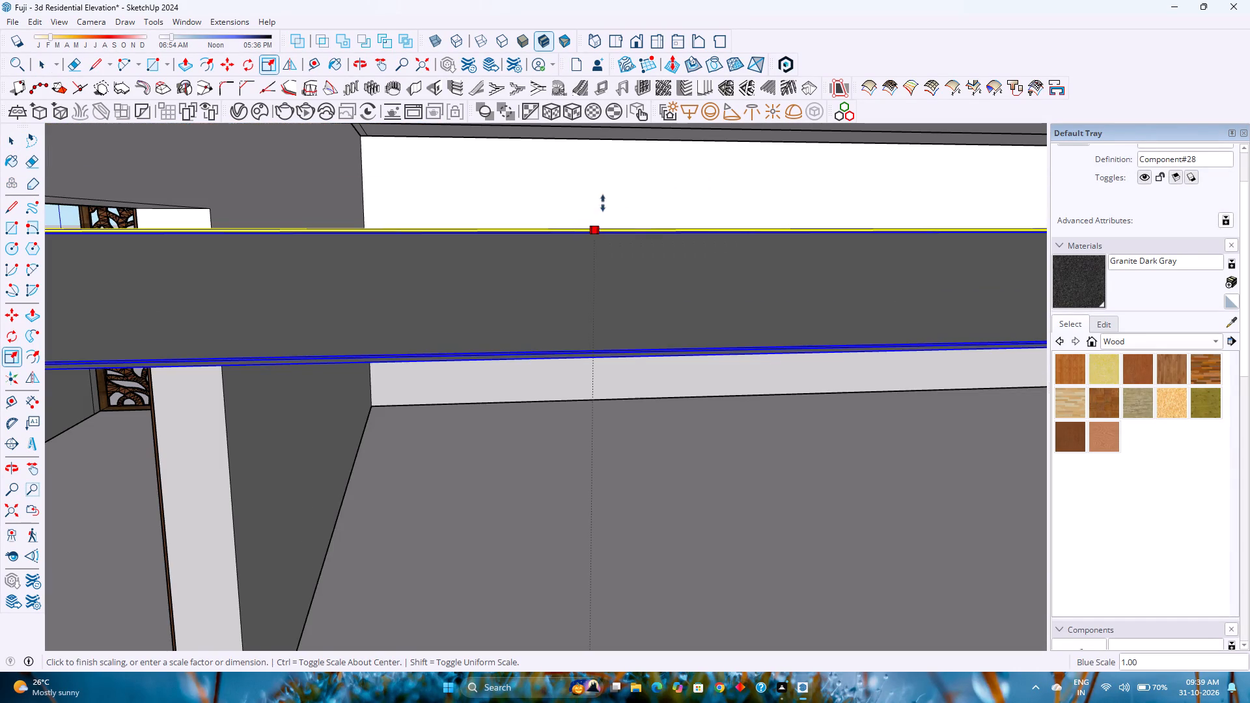
scroll(607, 179, "down", 6)
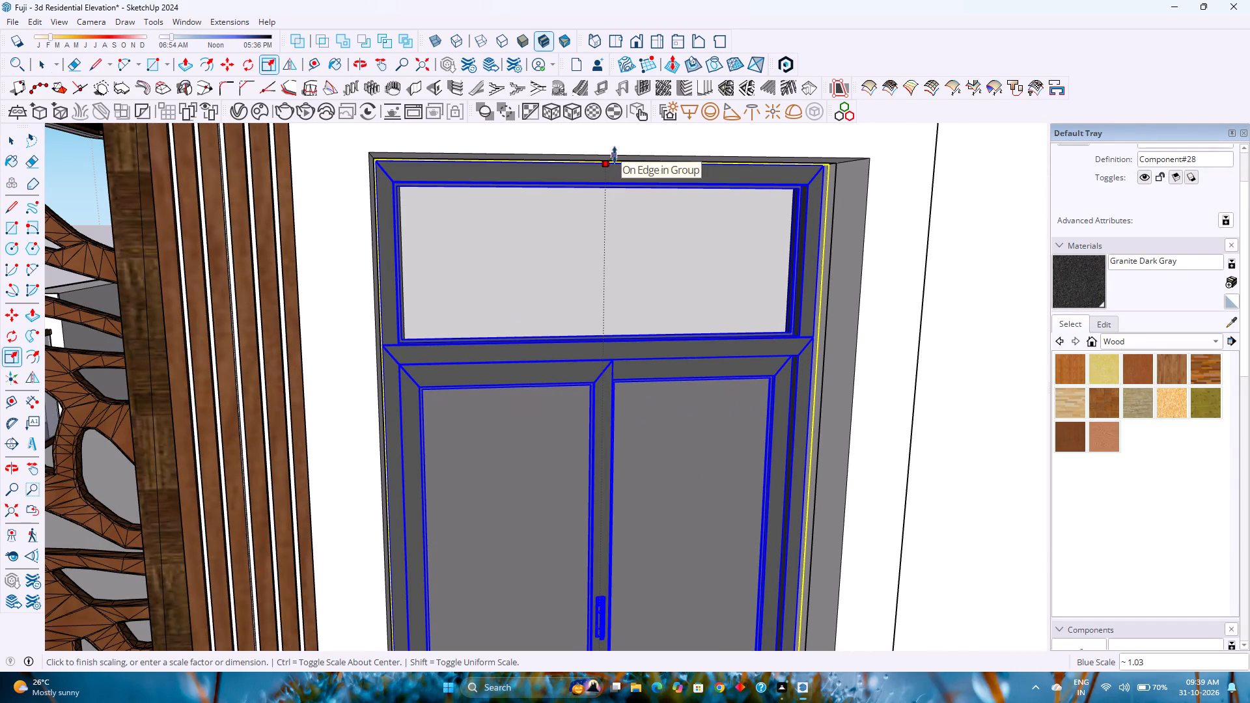
left_click(615, 155)
key("space")
scroll(568, 267, "down", 5)
key("Escape")
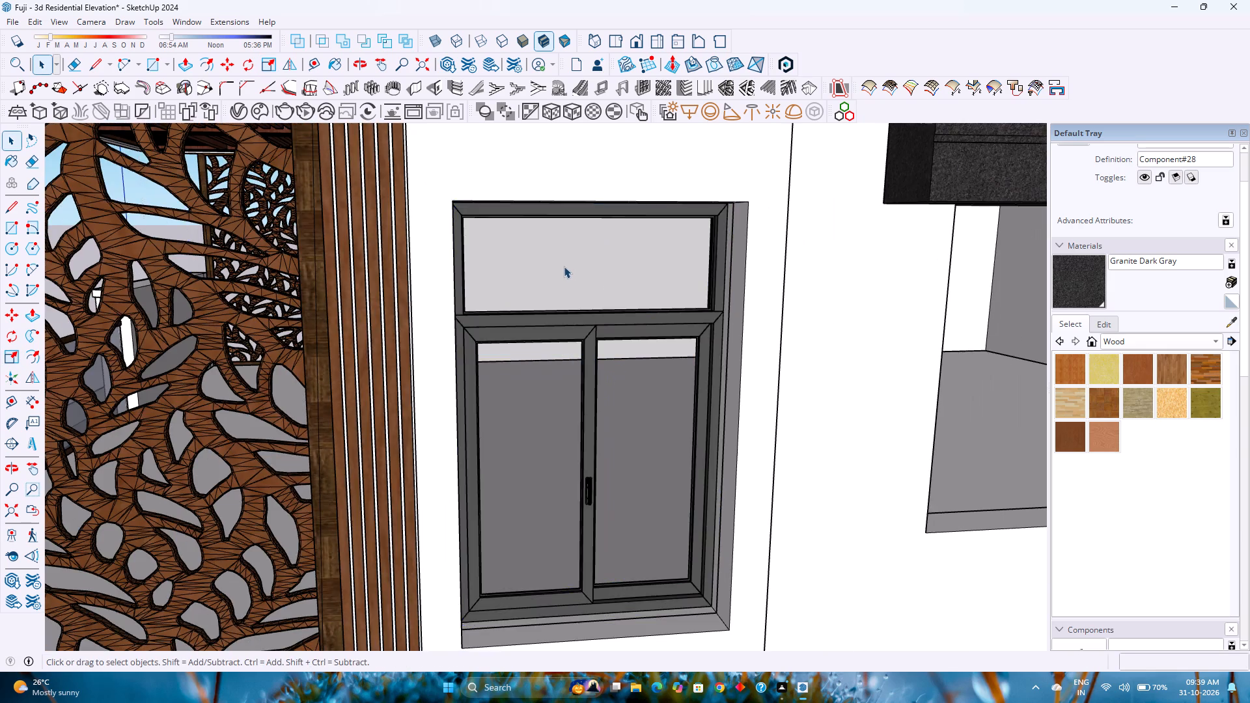
Inspect how the window frame fits the opening at its lower corner away from the wooden slats.
scroll(564, 266, "down", 5)
middle_click_drag(659, 471, 822, 501)
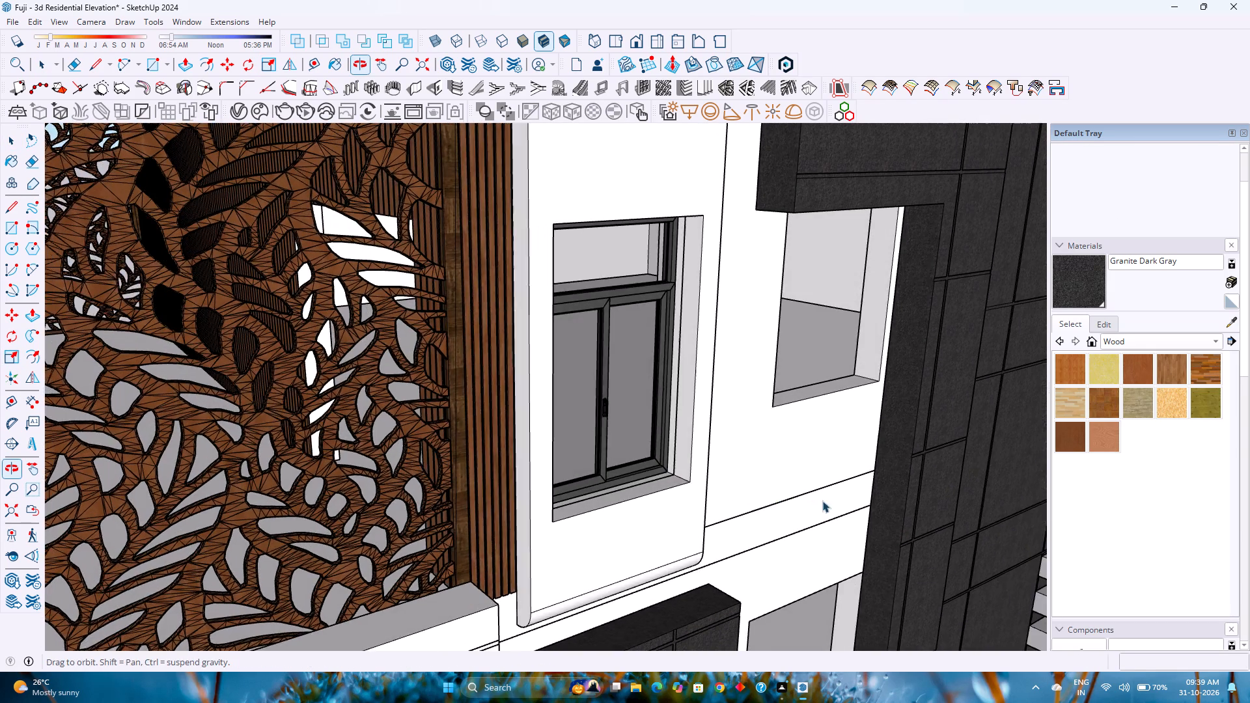
middle_click_drag(822, 501, 820, 501)
scroll(647, 462, "up", 16)
middle_click_drag(651, 467, 654, 473)
middle_click(654, 473)
middle_click_drag(654, 473, 669, 482)
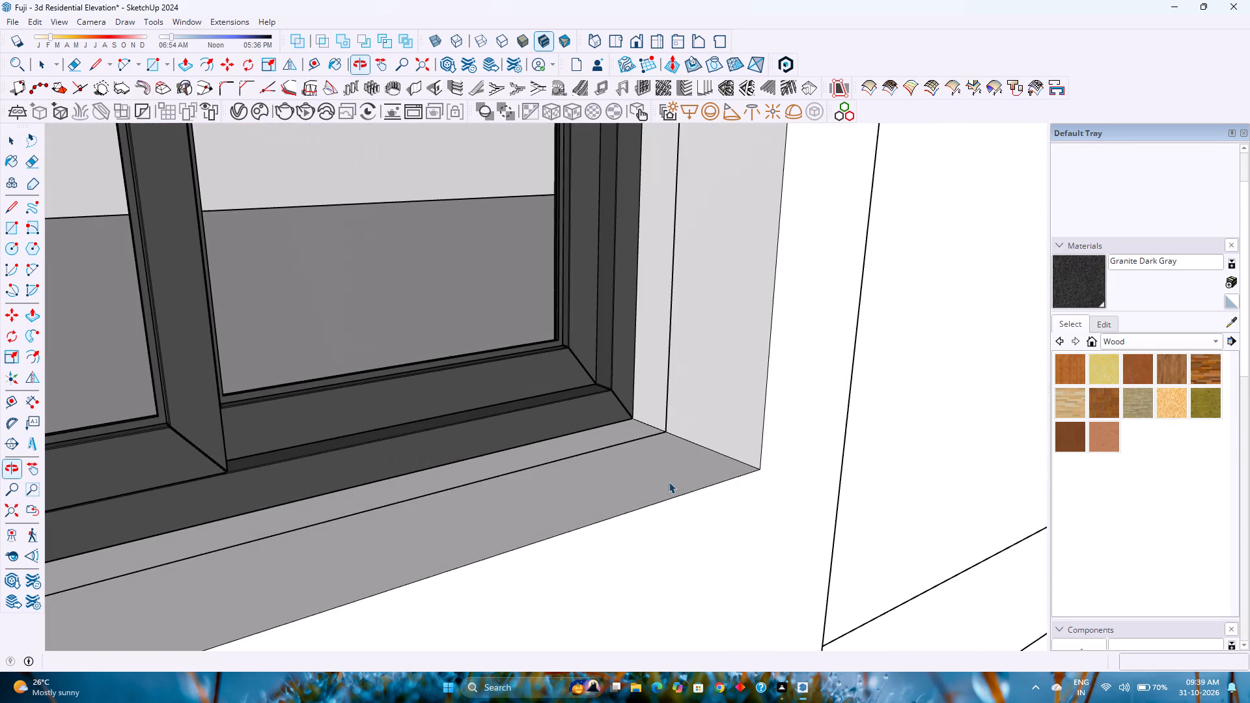
middle_click_drag(669, 482, 695, 494)
scroll(572, 342, "up", 4)
middle_click_drag(572, 342, 606, 396)
scroll(594, 372, "down", 1)
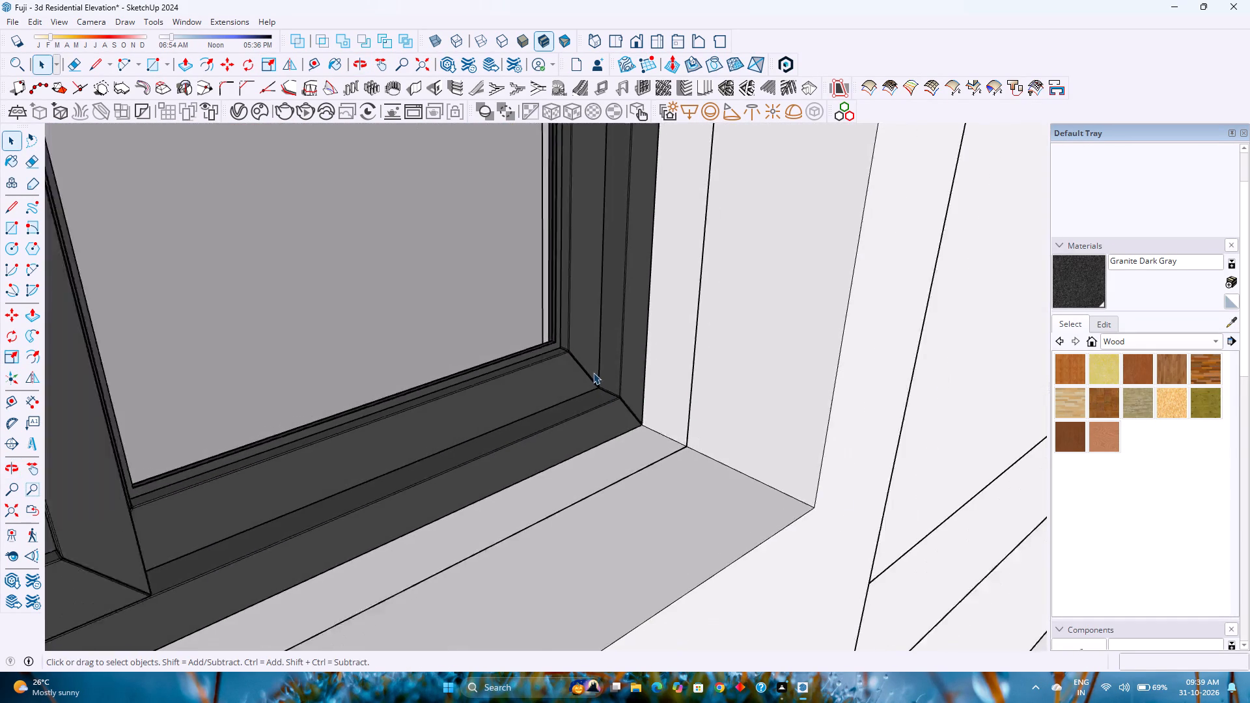
scroll(593, 372, "down", 20)
middle_click_drag(581, 365, 528, 349)
Review the building's exterior with the fitted window, both close up and as a whole, from several angles.
scroll(522, 335, "down", 3)
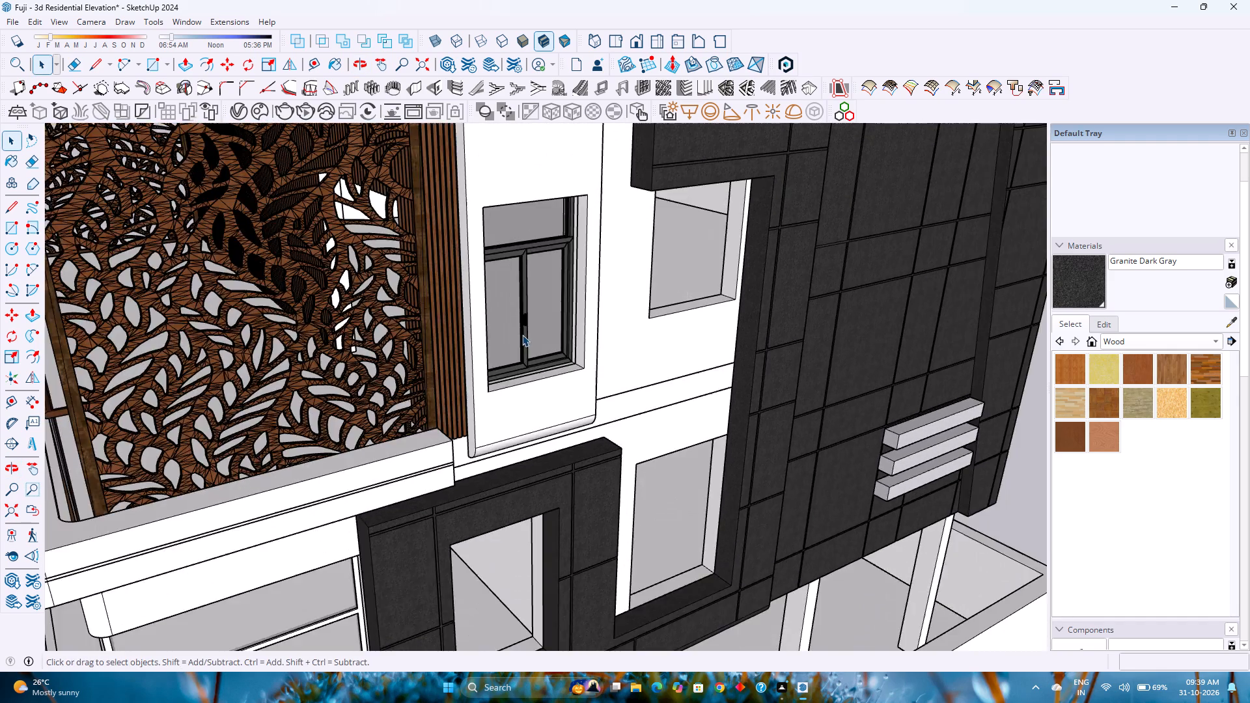
scroll(522, 335, "down", 6)
middle_click(520, 340)
middle_click_drag(517, 340, 589, 302)
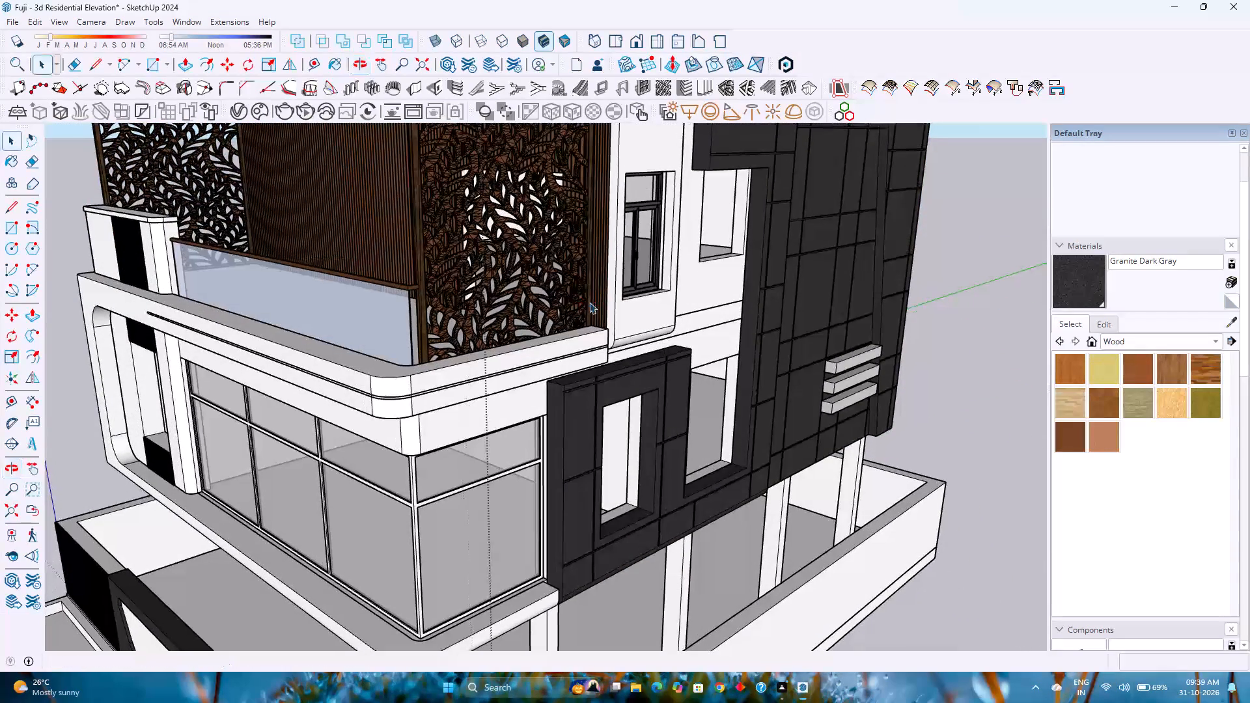
middle_click_drag(596, 320, 633, 448, "shift")
middle_click_drag(645, 429, 623, 354)
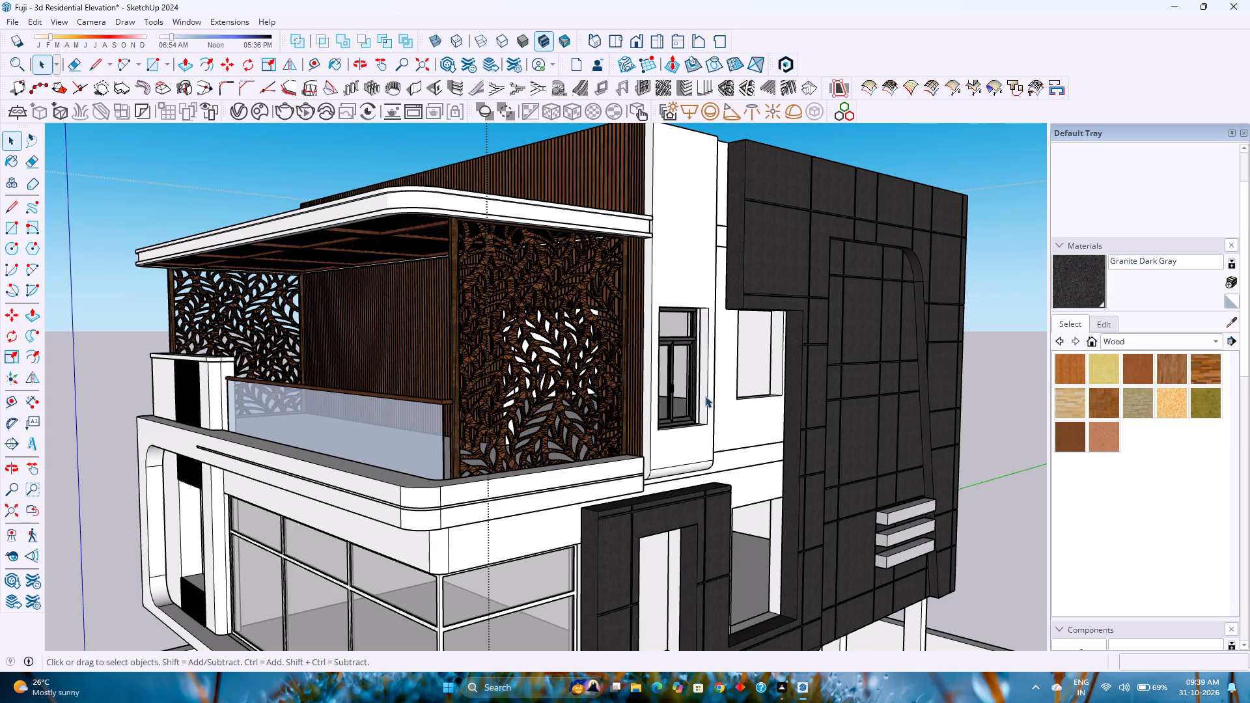
scroll(706, 394, "down", 7)
middle_click_drag(672, 398, 719, 385)
scroll(719, 382, "down", 5)
middle_click_drag(706, 381, 740, 351, "shift")
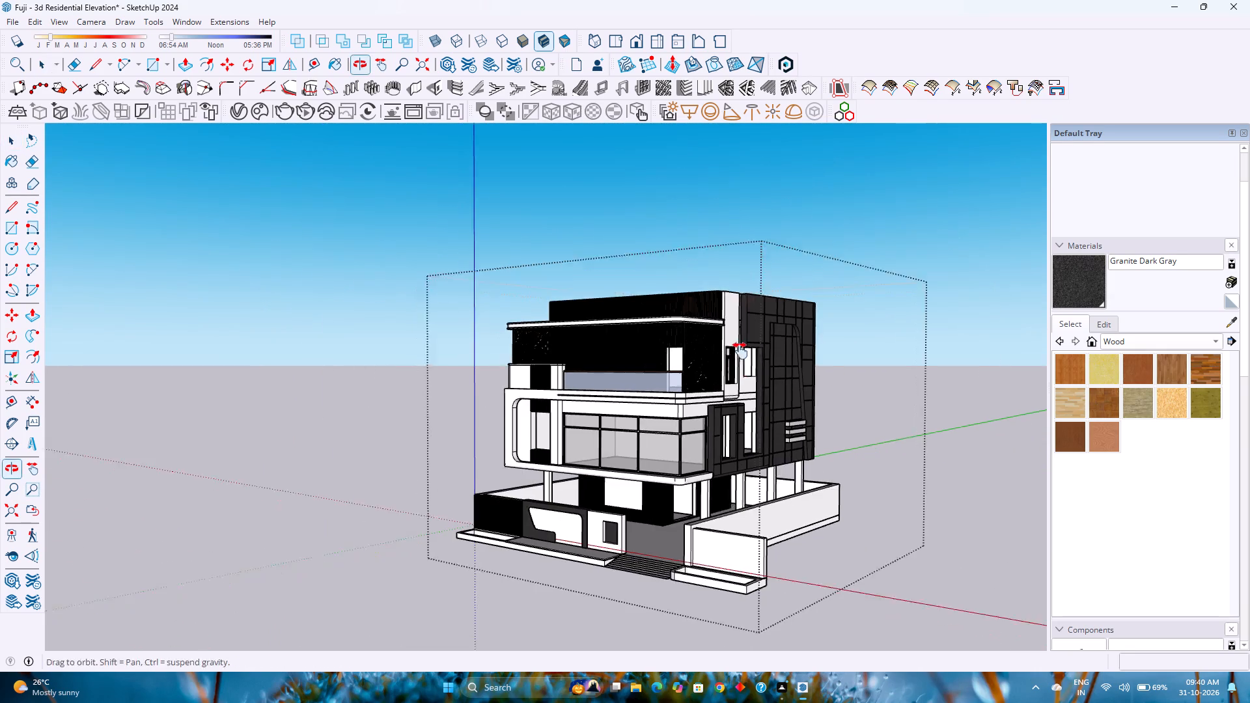
middle_click_drag(740, 351, 743, 349, "shift")
scroll(755, 385, "up", 4)
middle_click_drag(757, 383, 726, 393)
middle_click(725, 393)
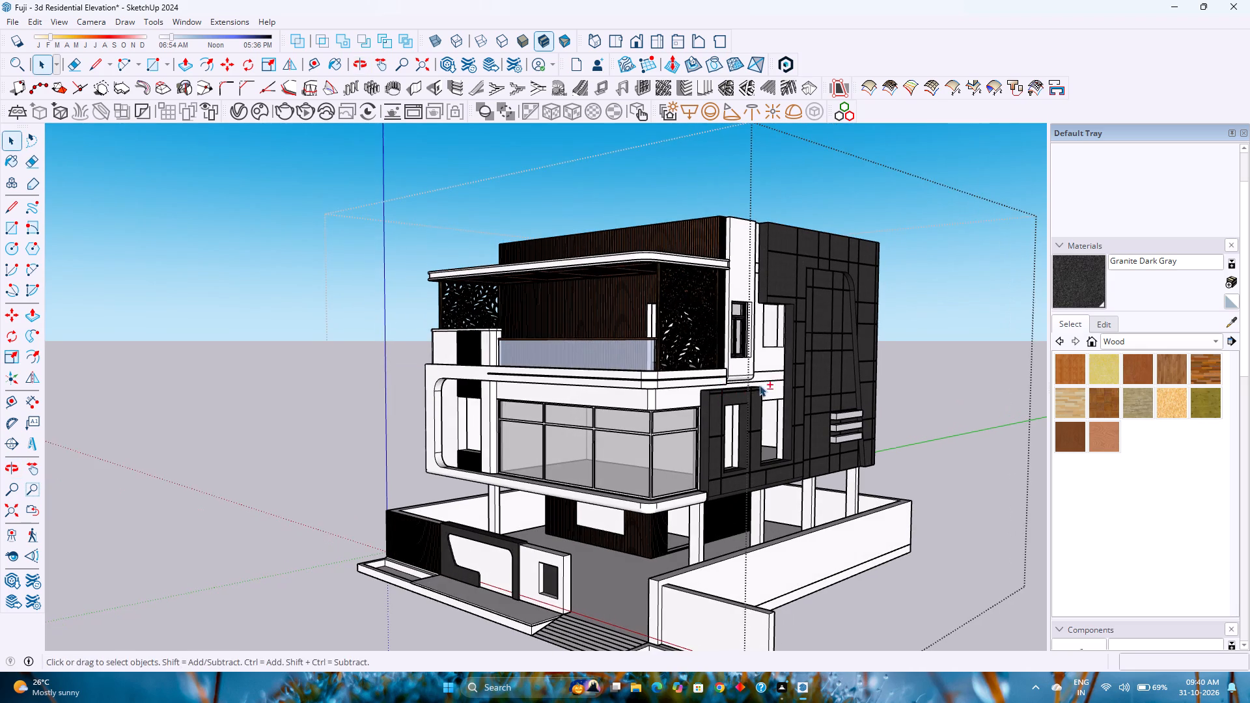
middle_click_drag(761, 383, 757, 377, "shift")
middle_click(757, 377, "shift")
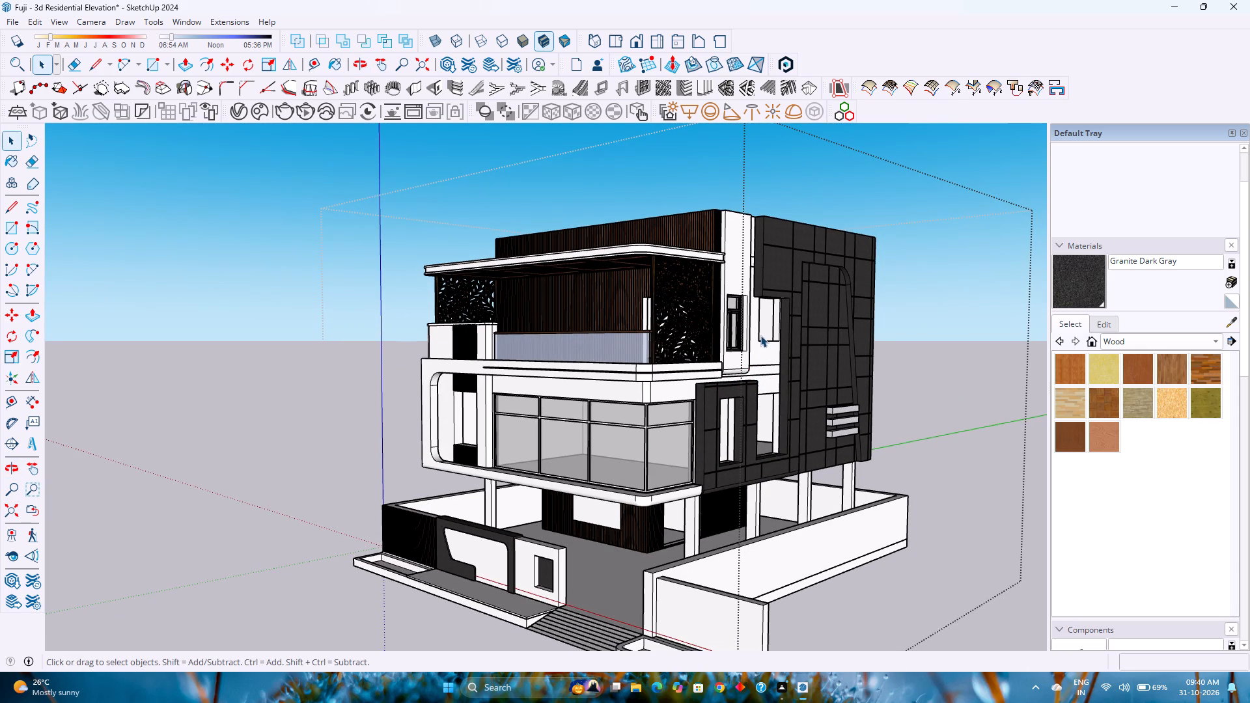
scroll(768, 359, "up", 3)
scroll(768, 359, "down", 5)
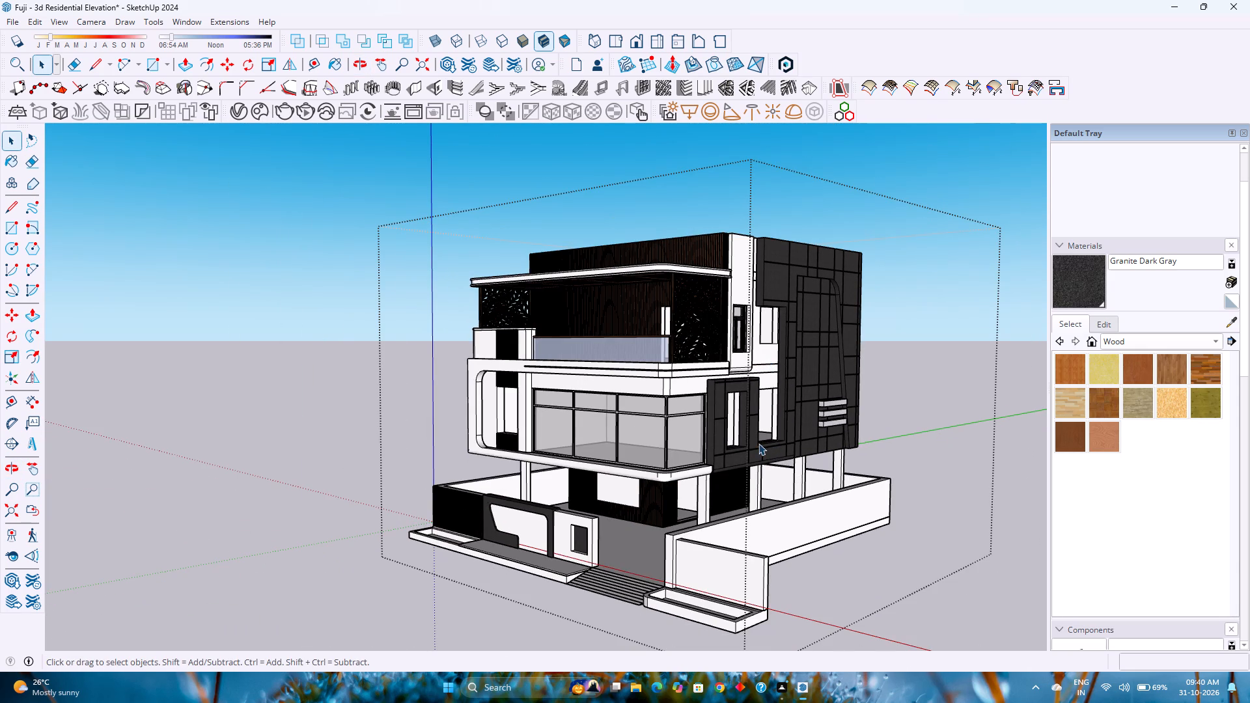
scroll(738, 482, "up", 1)
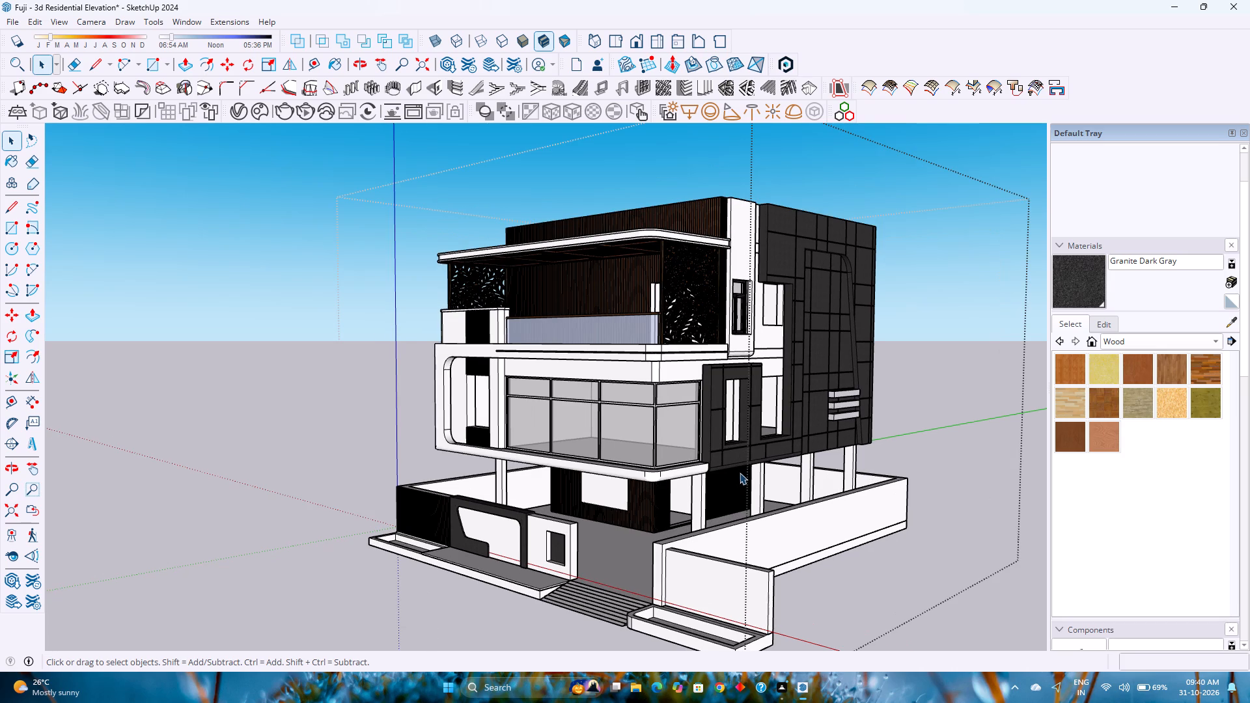
scroll(747, 506, "up", 3)
scroll(747, 506, "down", 3)
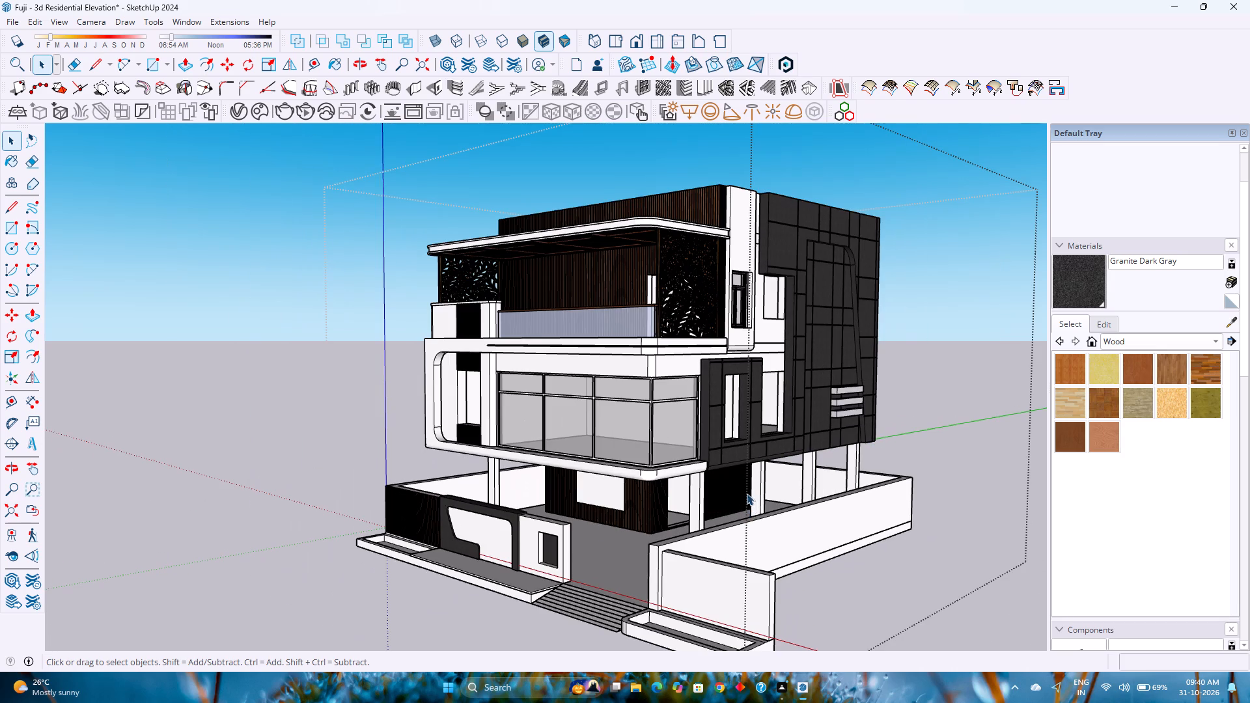
scroll(747, 487, "down", 2)
scroll(747, 487, "up", 2)
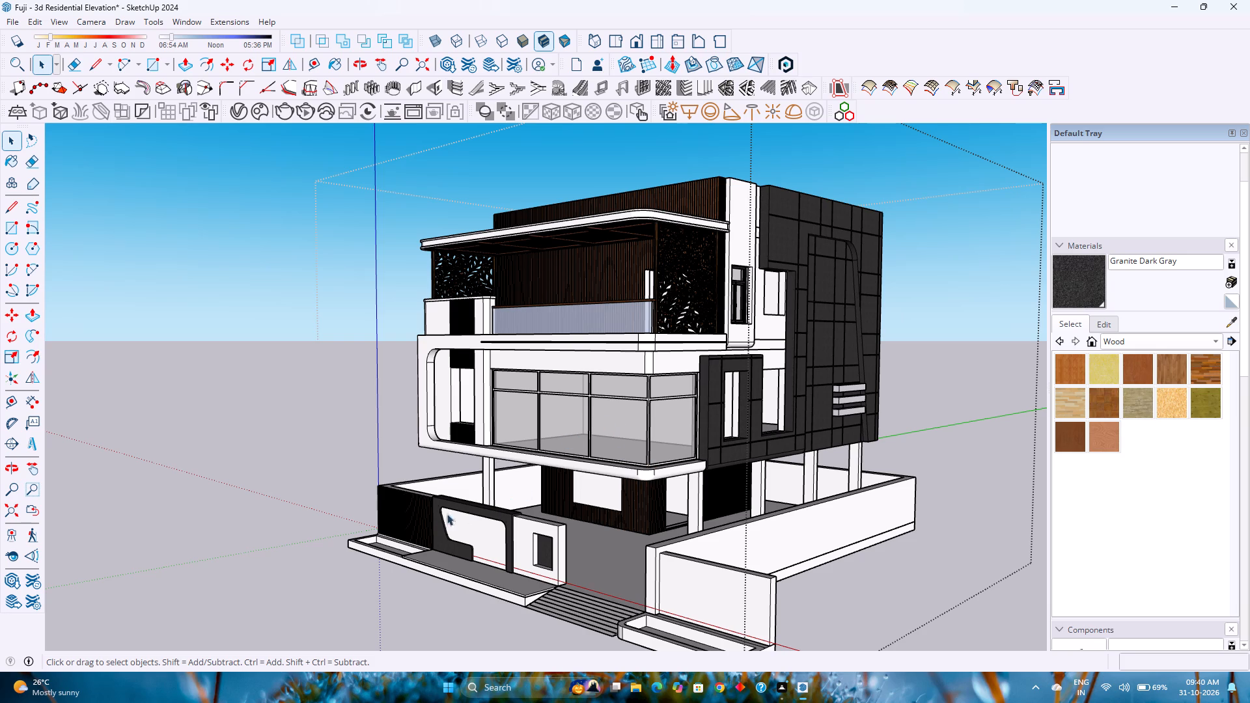
scroll(645, 273, "up", 9)
middle_click(706, 294)
middle_click_drag(708, 296, 651, 364)
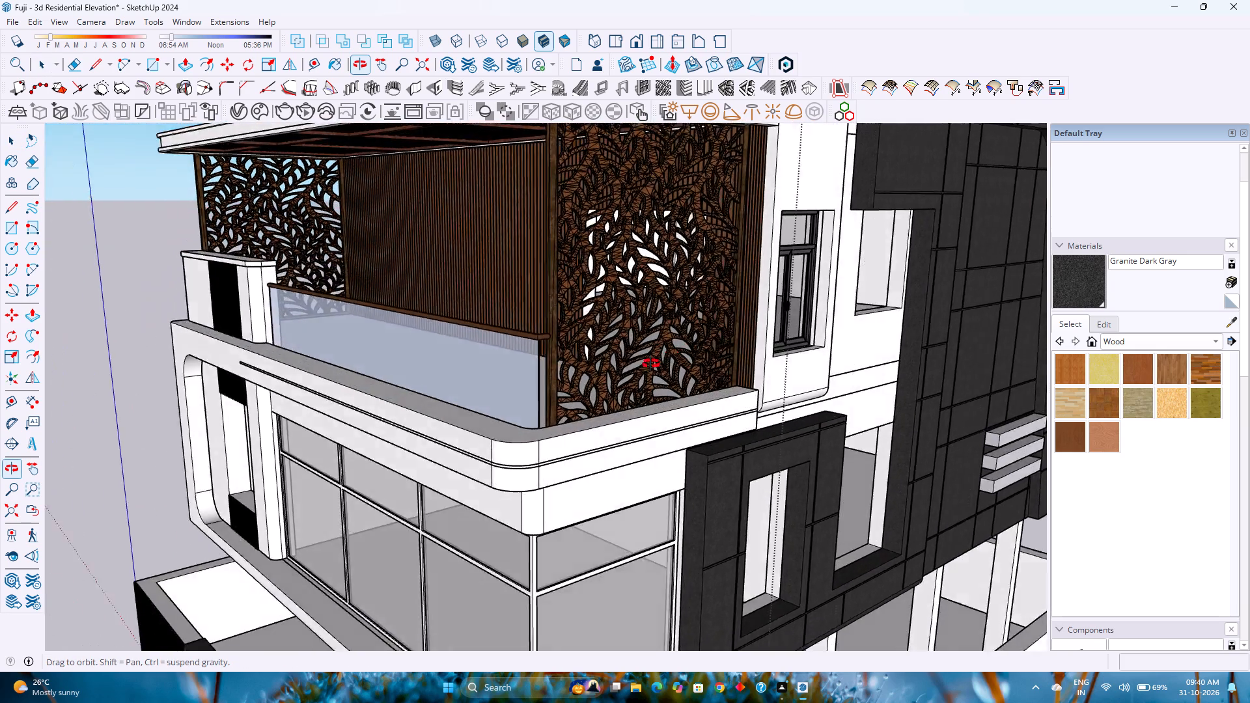
middle_click_drag(651, 364, 717, 347)
middle_click(717, 347)
scroll(717, 345, "down", 4)
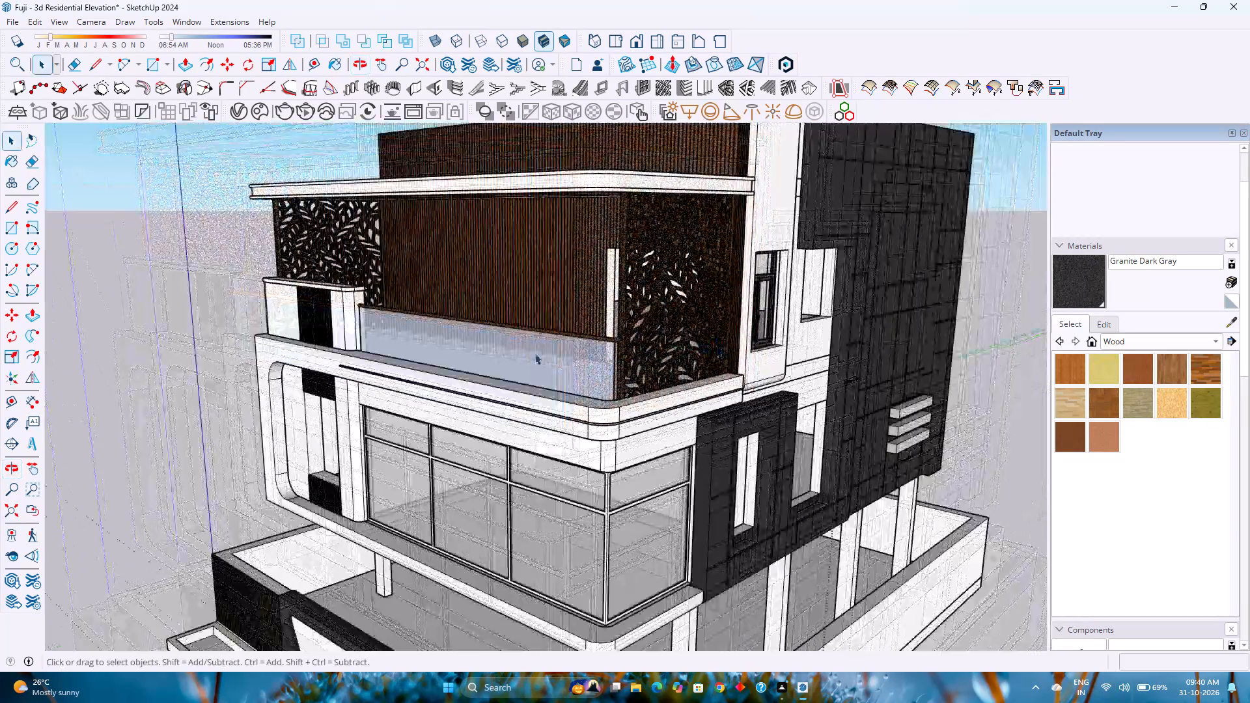
scroll(507, 366, "down", 2)
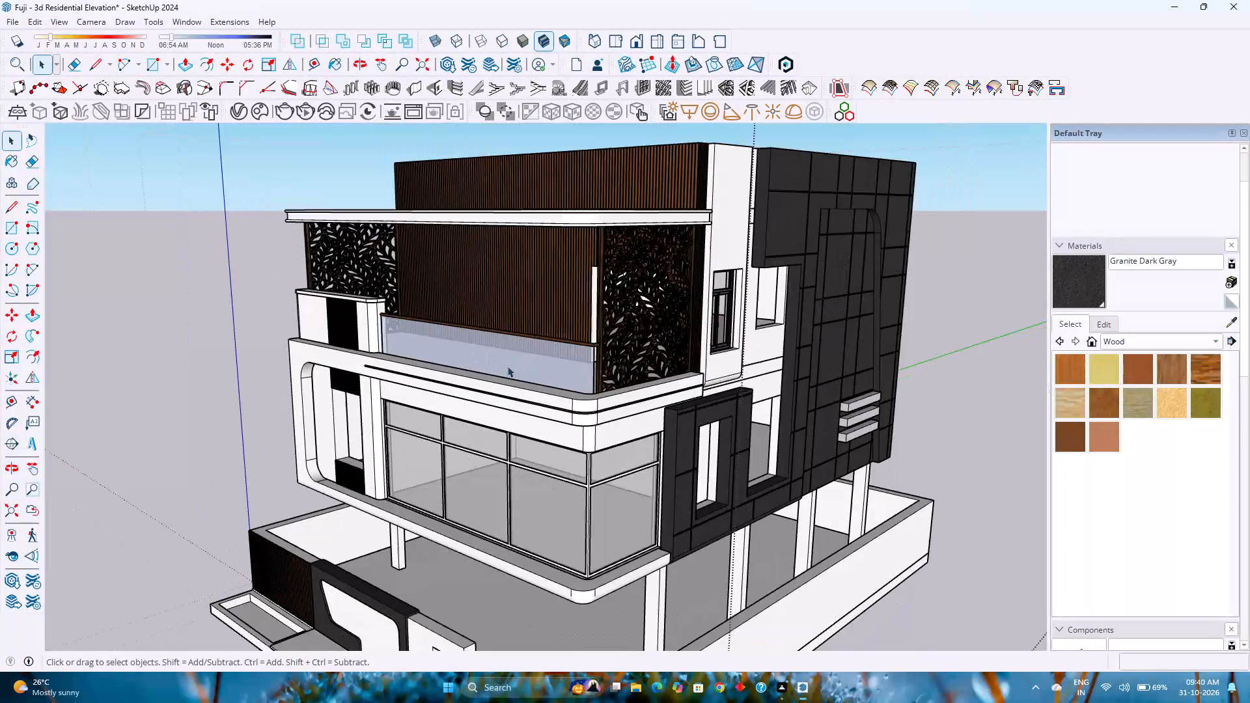
scroll(507, 366, "down", 8)
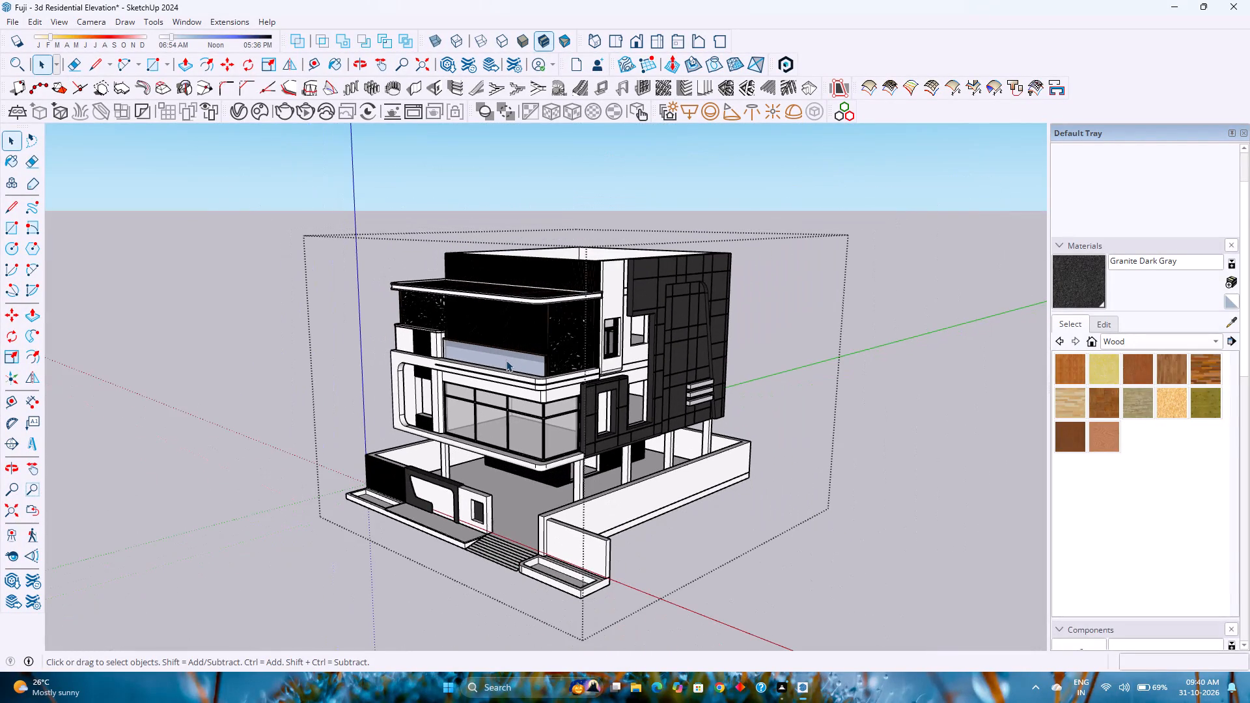
Delete the dark-framed window component from the upper-floor opening beside the wooden slats.
scroll(501, 350, "down", 3)
scroll(518, 362, "up", 7)
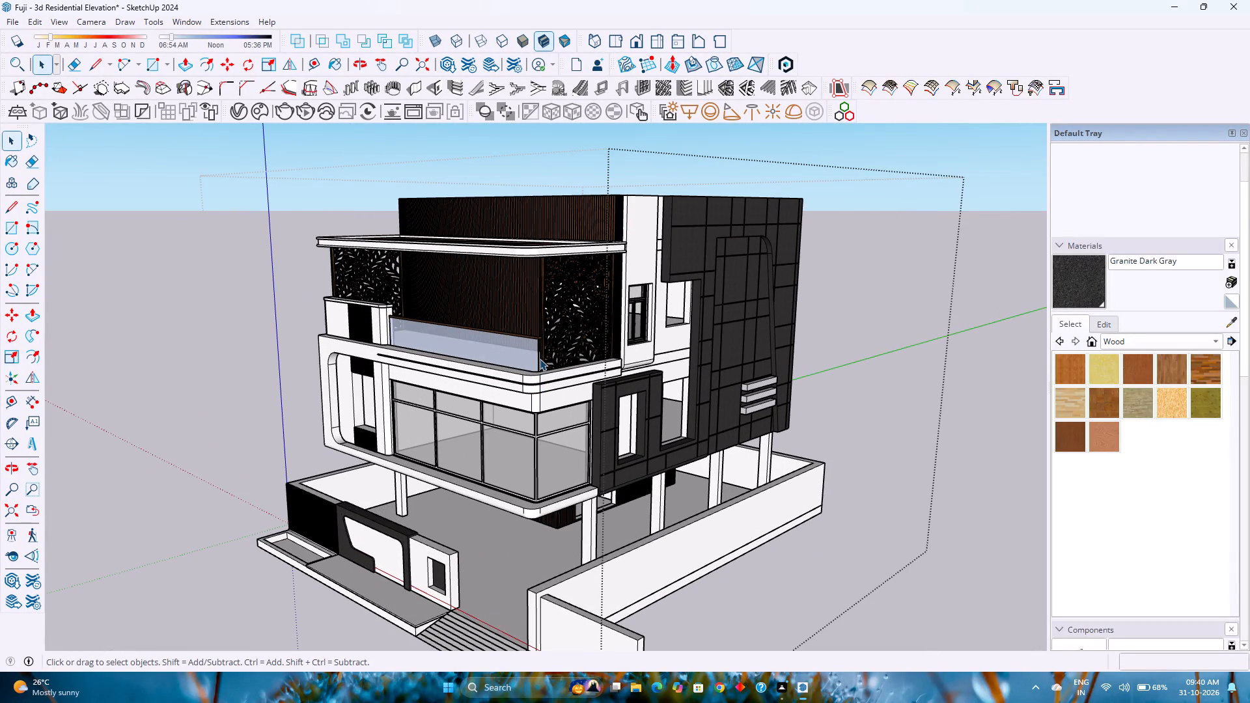
scroll(714, 402, "up", 3)
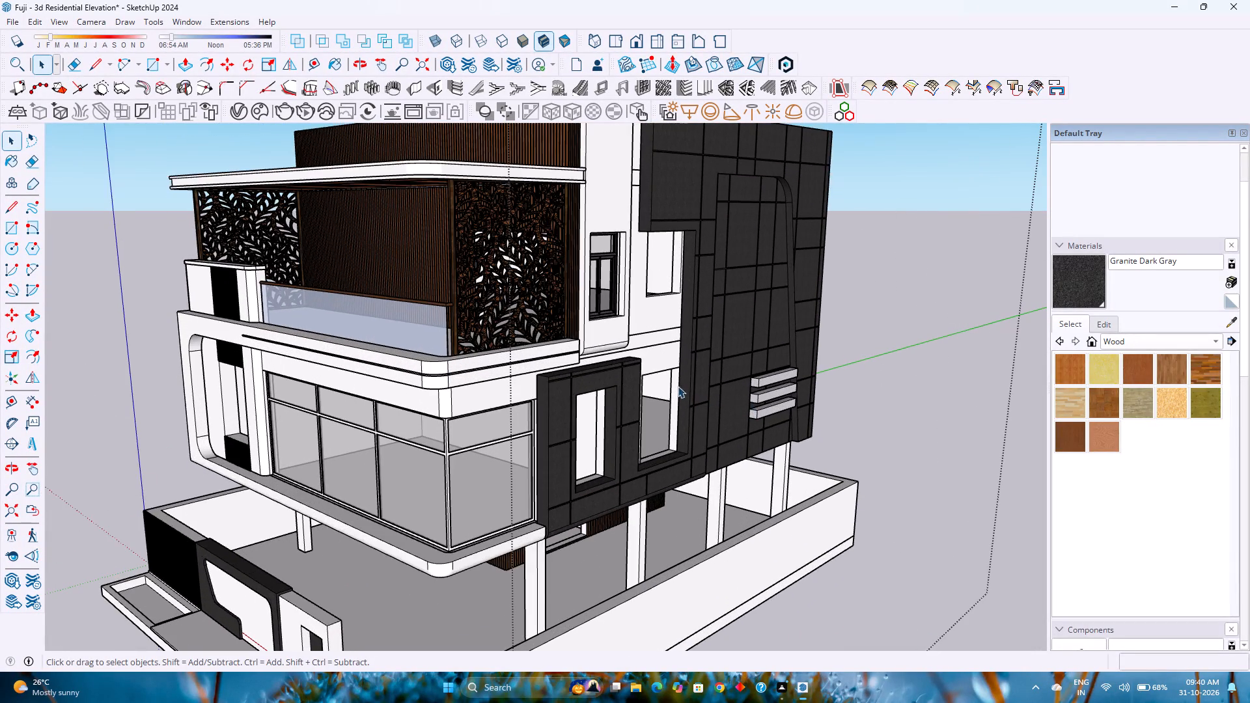
middle_click_drag(645, 462, 616, 409)
scroll(609, 381, "up", 5)
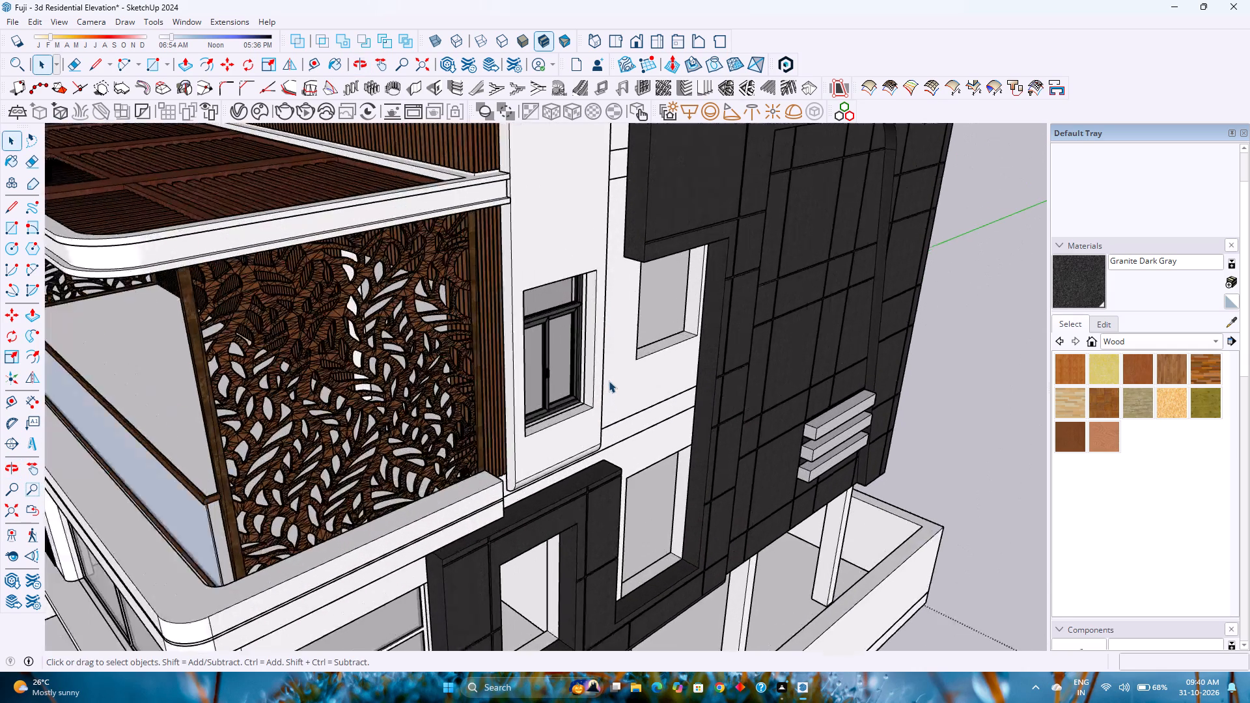
scroll(609, 381, "up", 1)
scroll(609, 381, "down", 4)
scroll(580, 365, "up", 4)
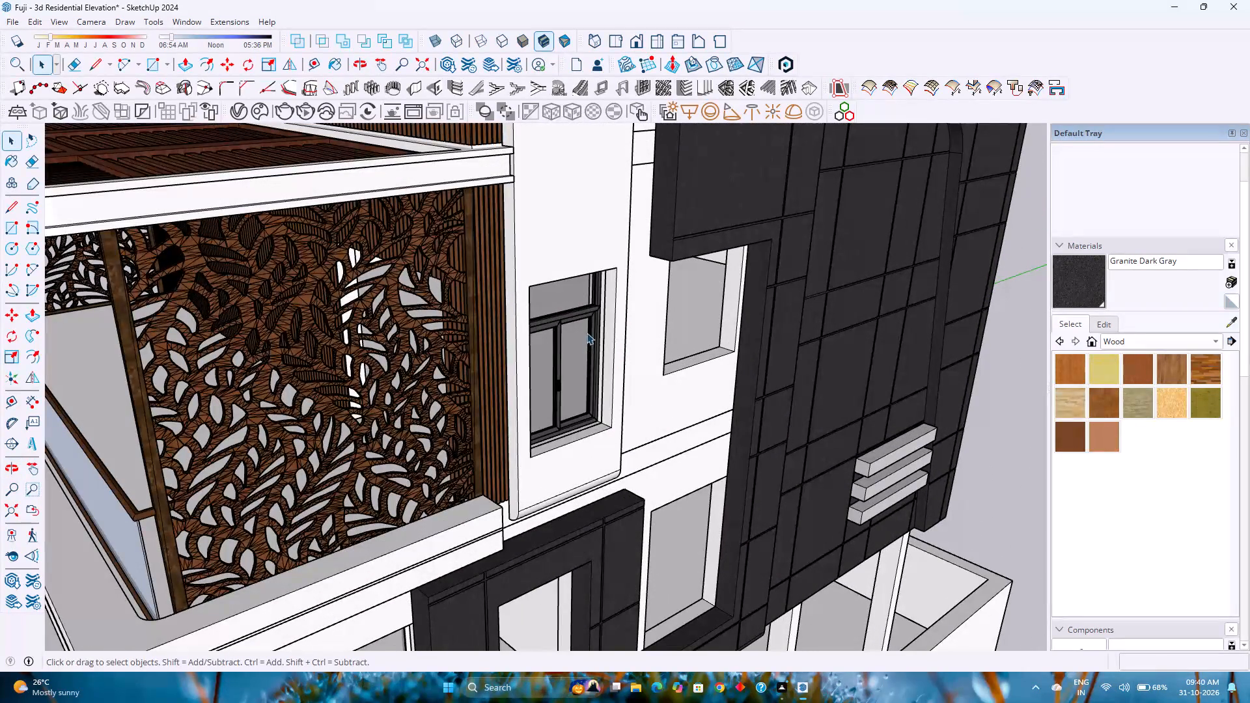
left_click(589, 314)
double_click(589, 314)
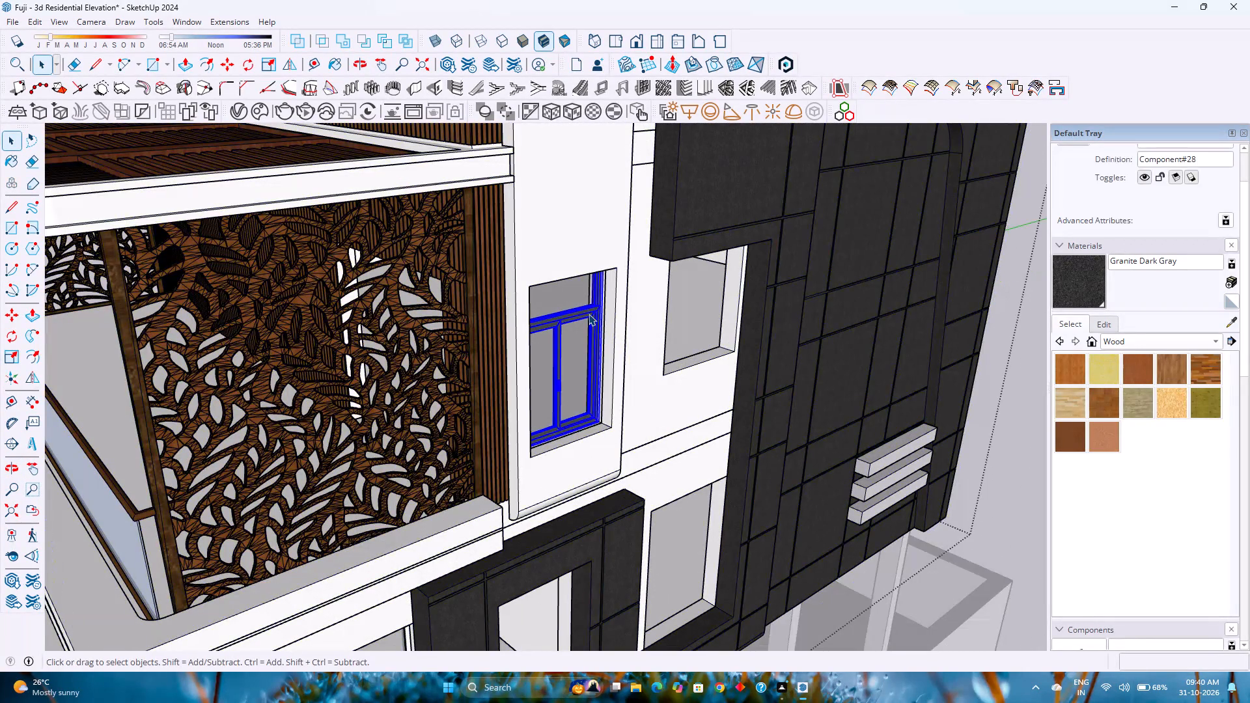
key("Delete")
Inside the white wall group, draw a 3' 6" by 5' 6" rectangle across the emptied window opening from corner to corner.
middle_click_drag(579, 339, 545, 307)
scroll(546, 303, "down", 4)
middle_click_drag(504, 294, 605, 441, "shift")
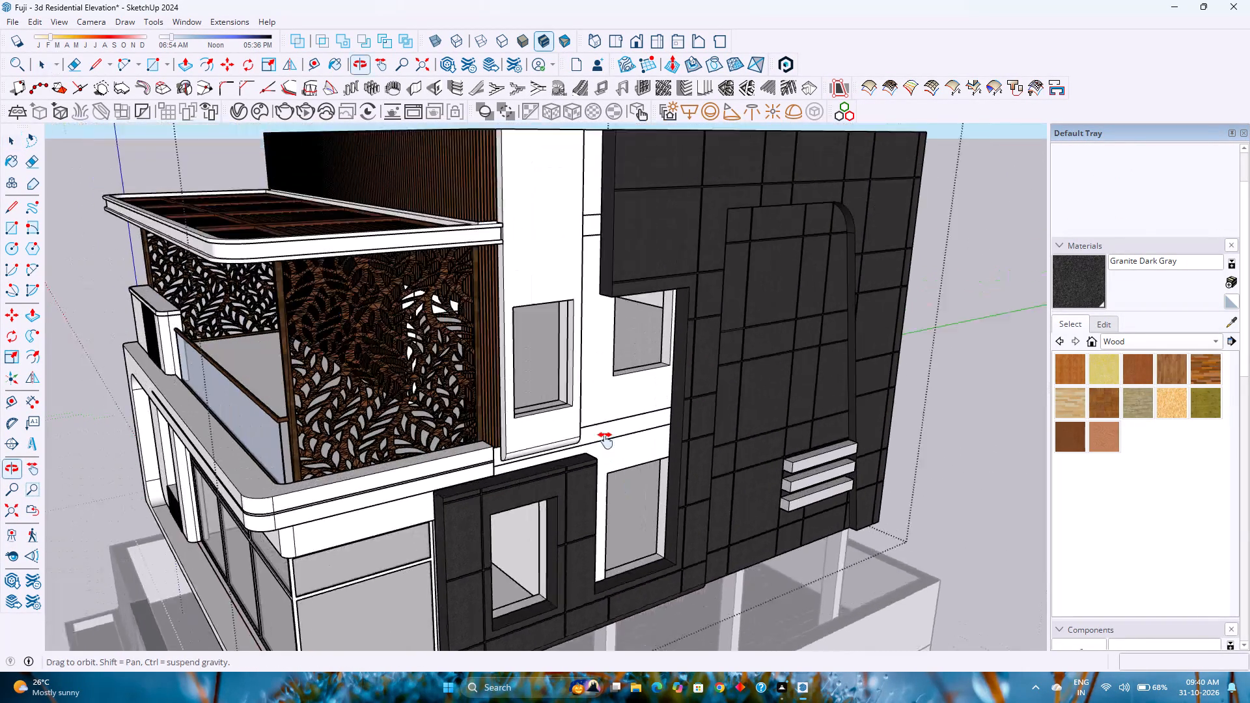
middle_click_drag(605, 441, 617, 471, "shift")
scroll(604, 414, "up", 1)
left_click(594, 383)
scroll(594, 383, "up", 3)
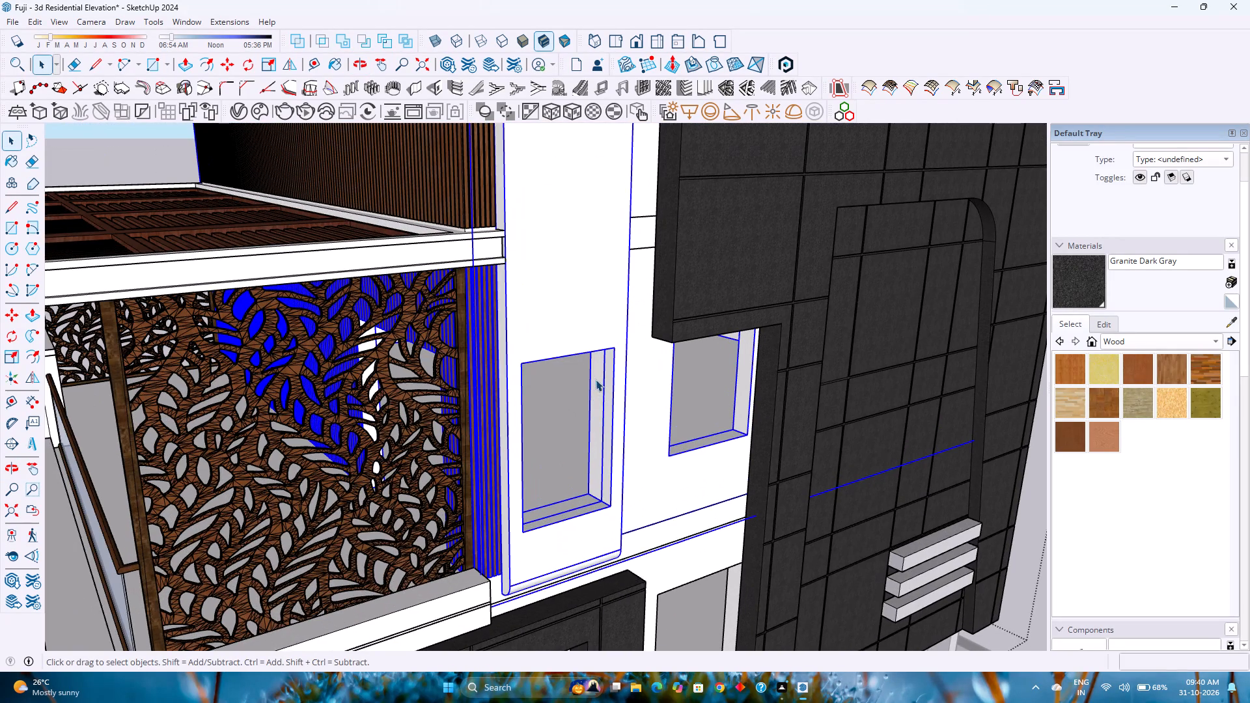
double_click(596, 379)
scroll(596, 379, "up", 3)
middle_click_drag(596, 379, 566, 369)
scroll(557, 355, "down", 6)
middle_click_drag(557, 361, 557, 361)
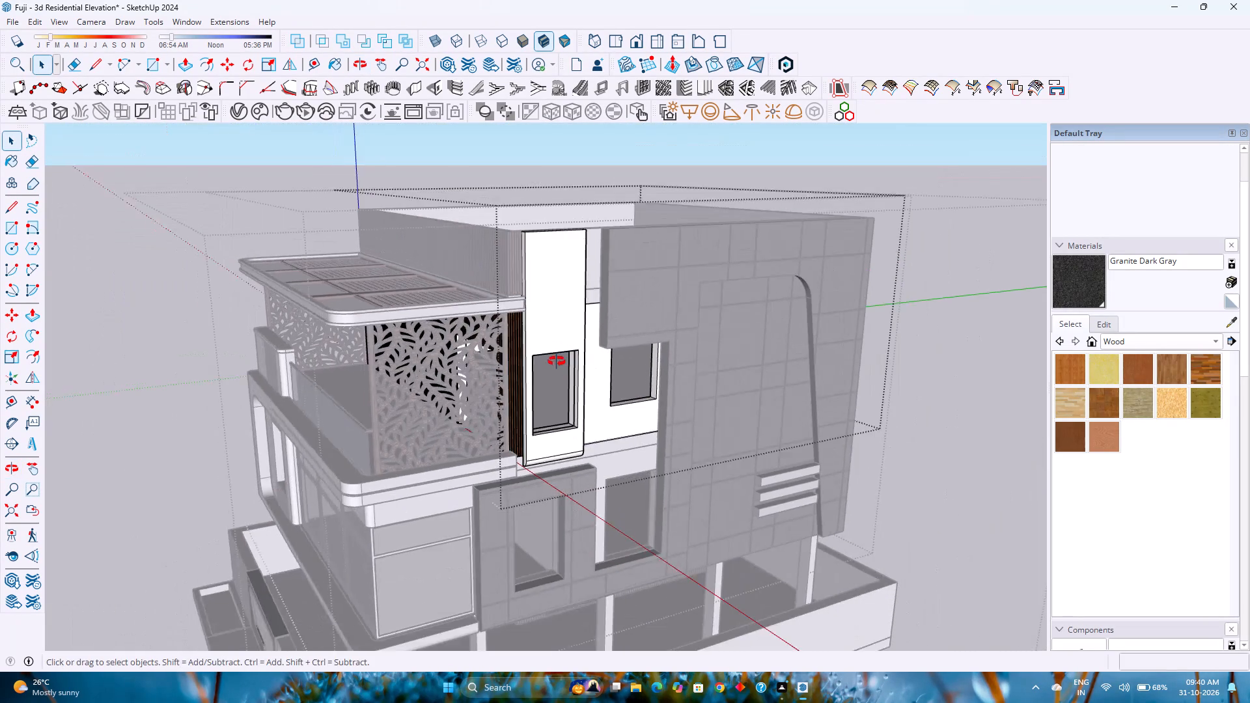
middle_click_drag(557, 361, 404, 324)
middle_click_drag(398, 324, 383, 325)
middle_click_drag(377, 325, 369, 327)
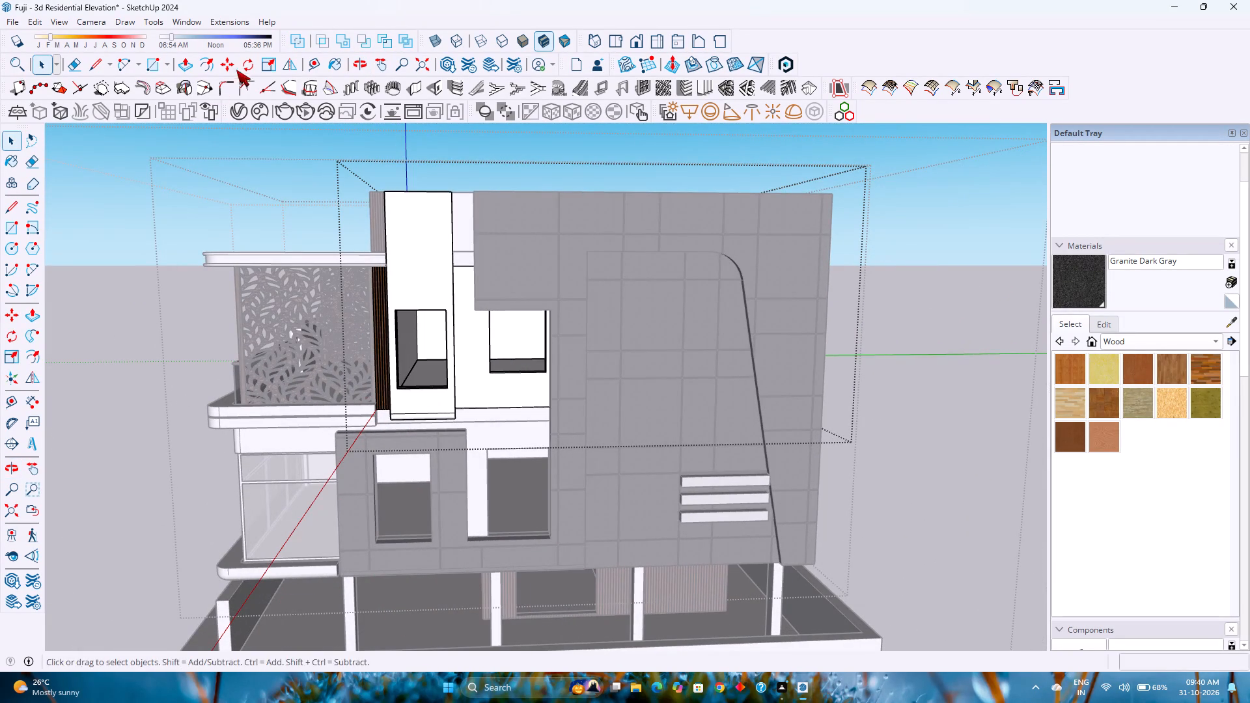
key("r")
scroll(401, 309, "up", 4)
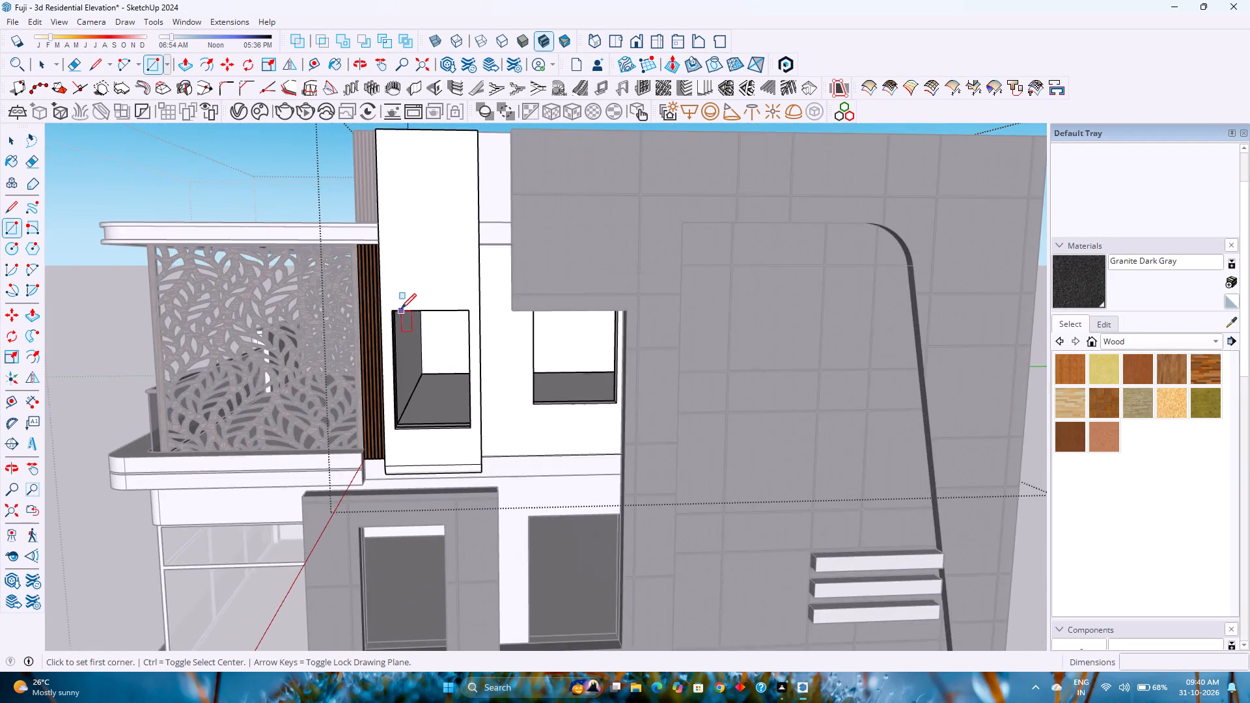
scroll(374, 302, "up", 9)
middle_click_drag(421, 343, 398, 322)
middle_click(398, 322)
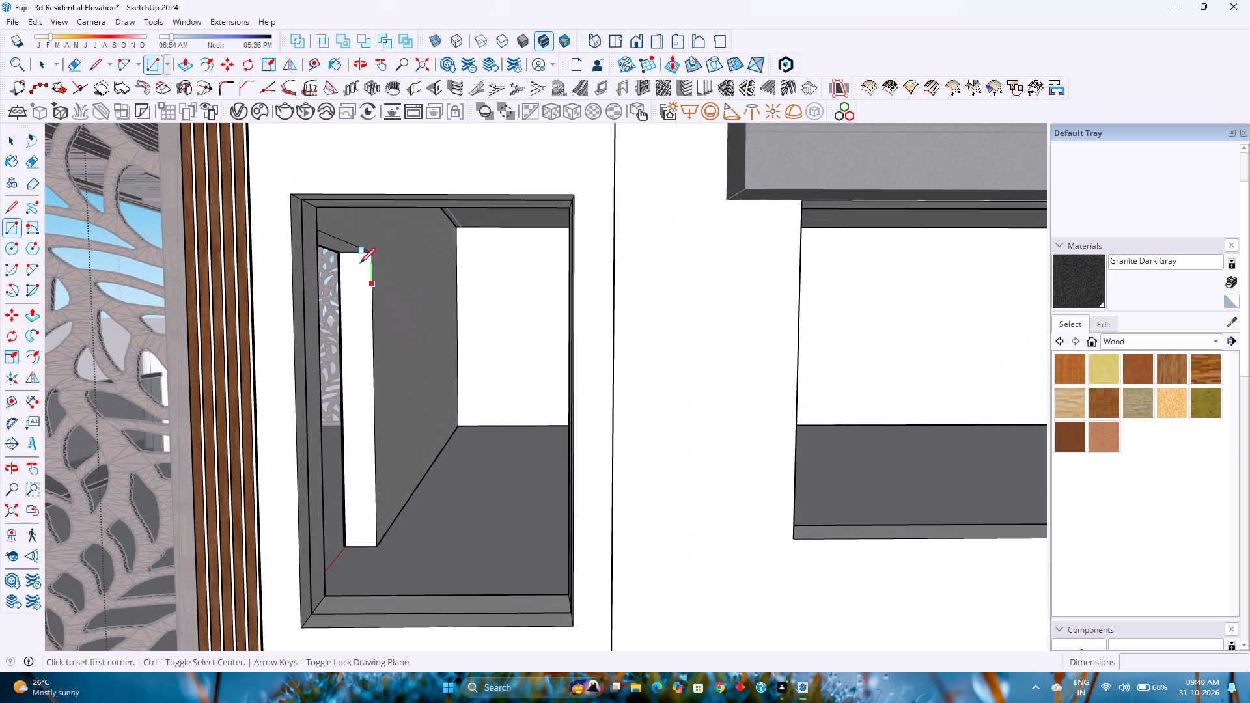
left_click(292, 197)
left_click(572, 629)
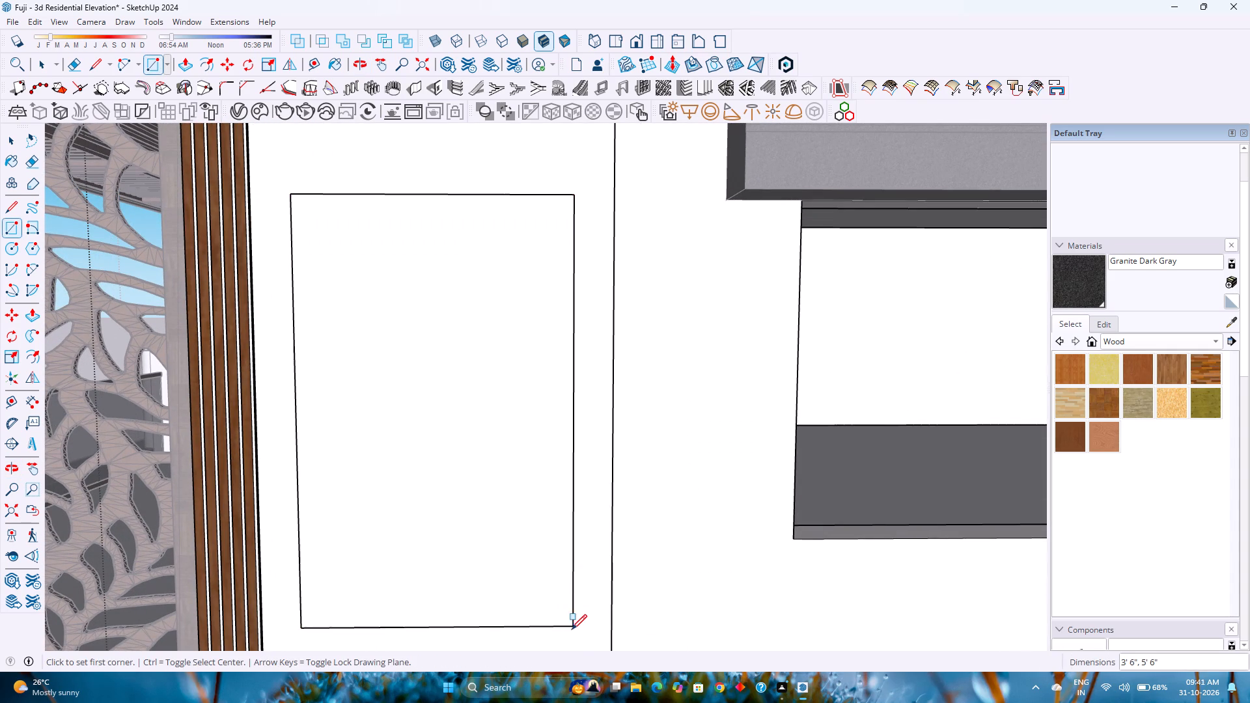
key("space")
Make a group from the new rectangular face and its edges.
scroll(495, 531, "down", 5)
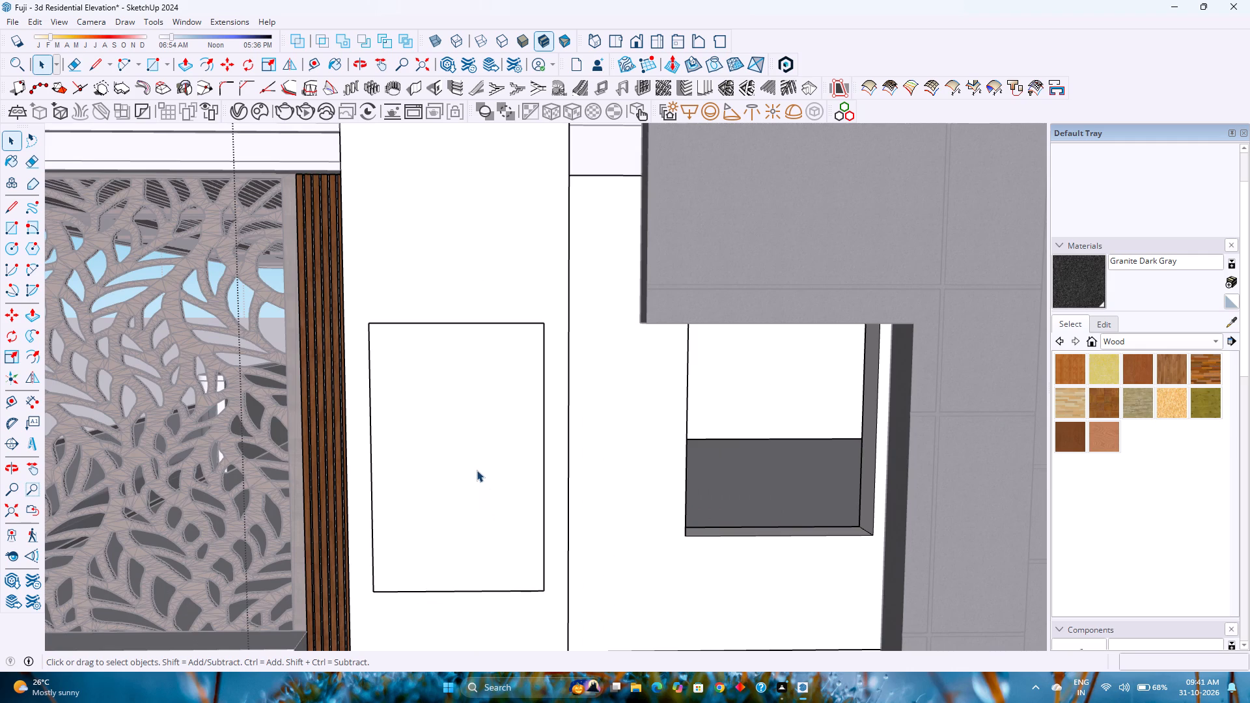
scroll(476, 466, "down", 5)
double_click(476, 465)
right_click(476, 465)
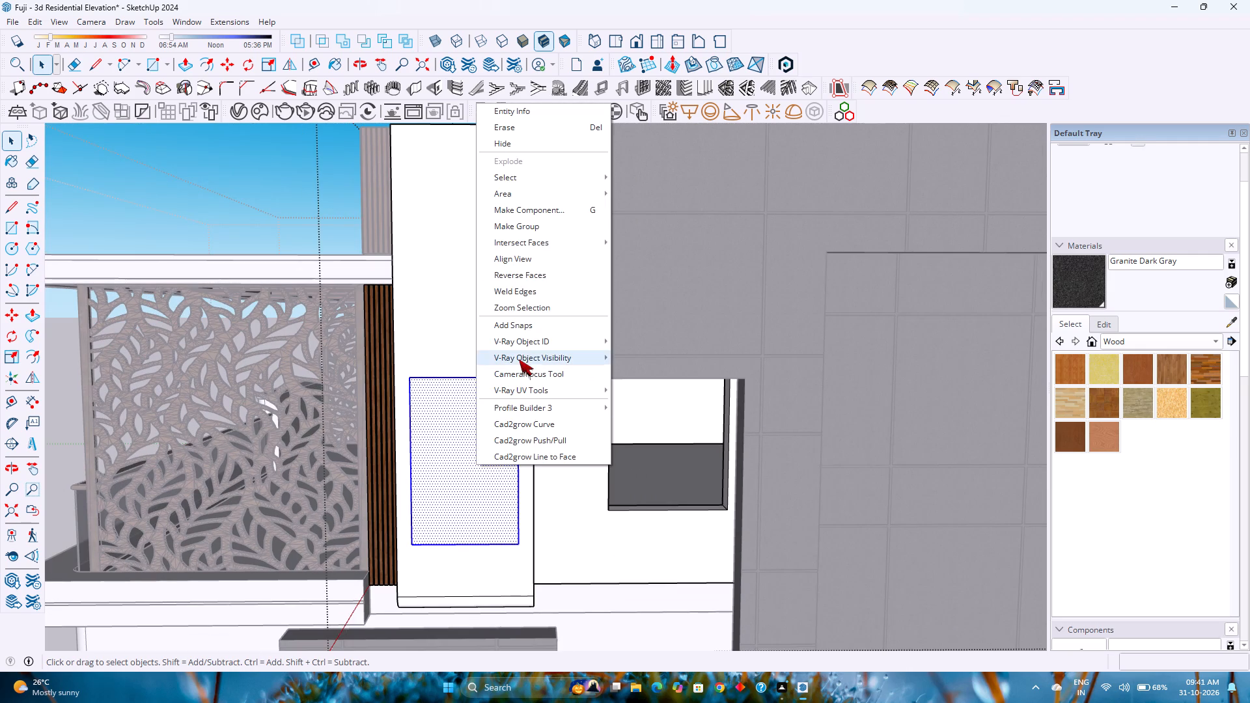
left_click(548, 228)
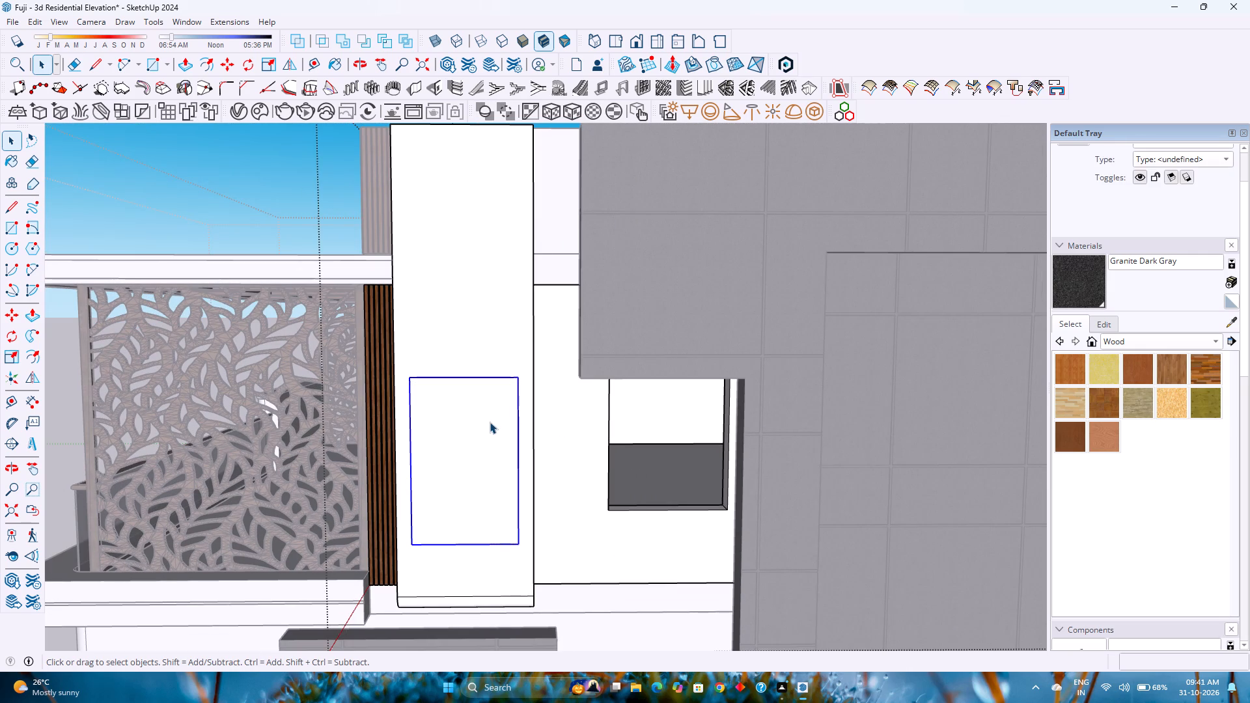
Inside the new group, offset the rectangle's outline inward by 1.5 inches to form the window frame border.
double_click(490, 422)
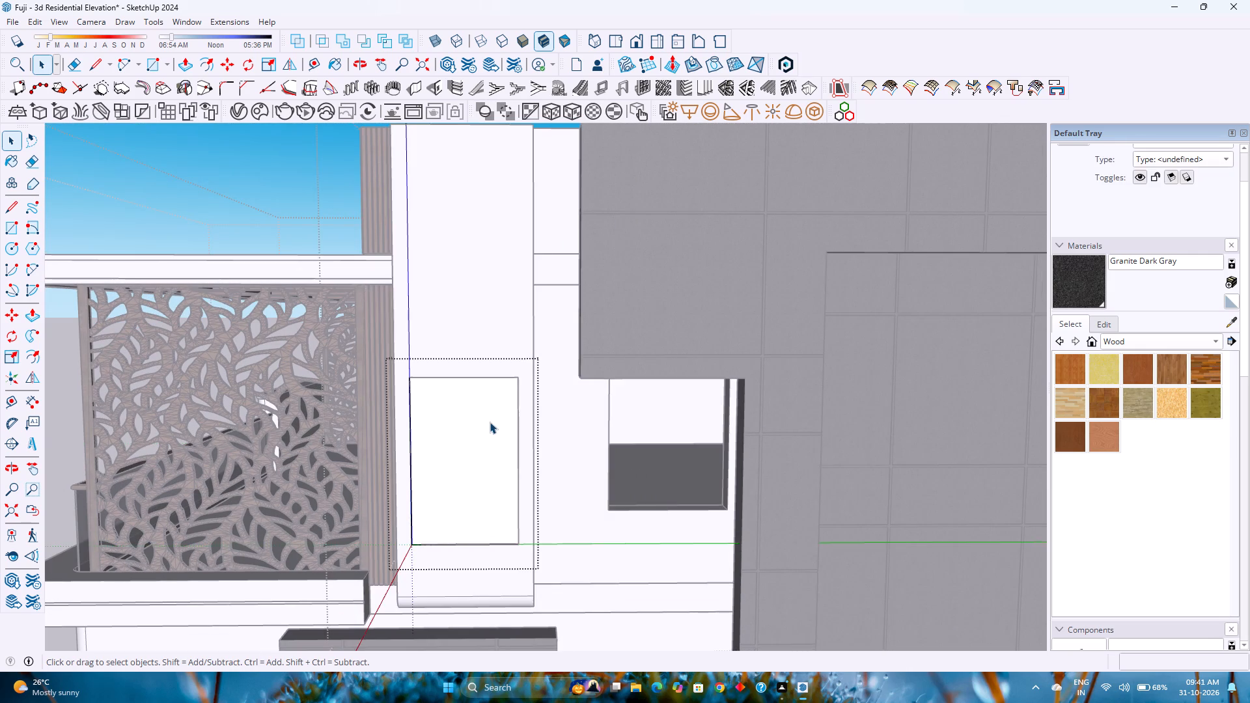
scroll(488, 422, "up", 3)
left_click(488, 422)
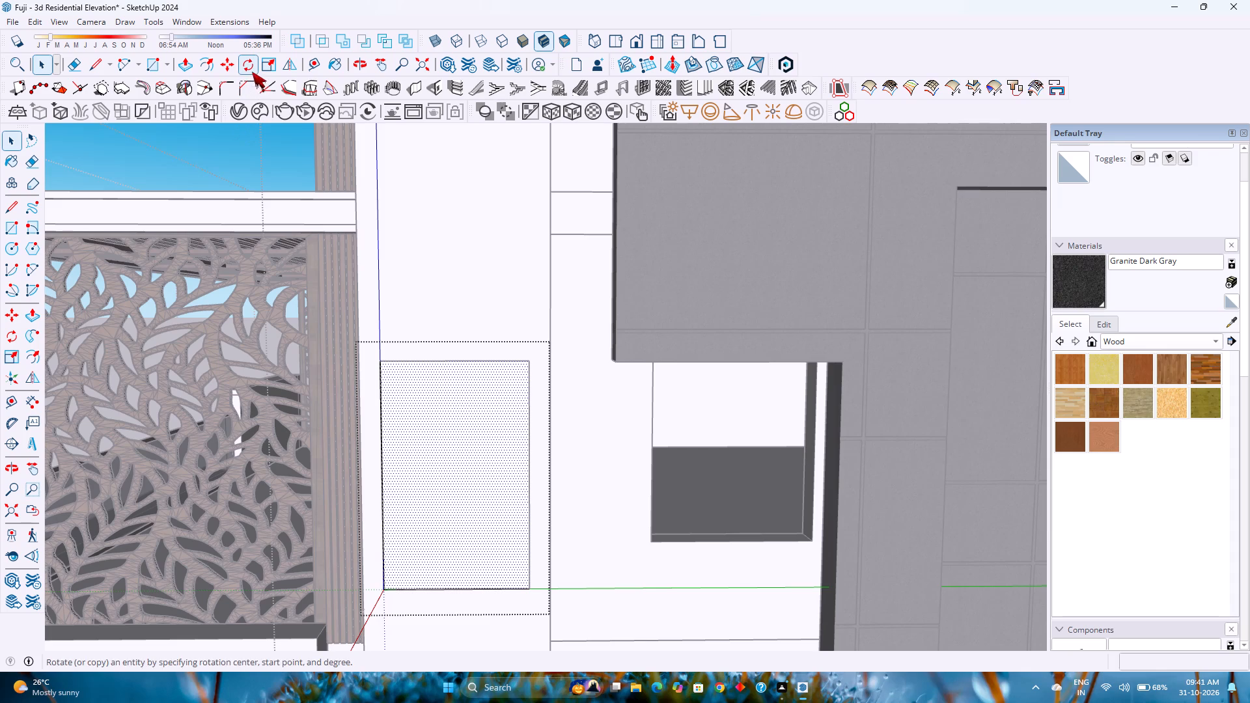
left_click(208, 67)
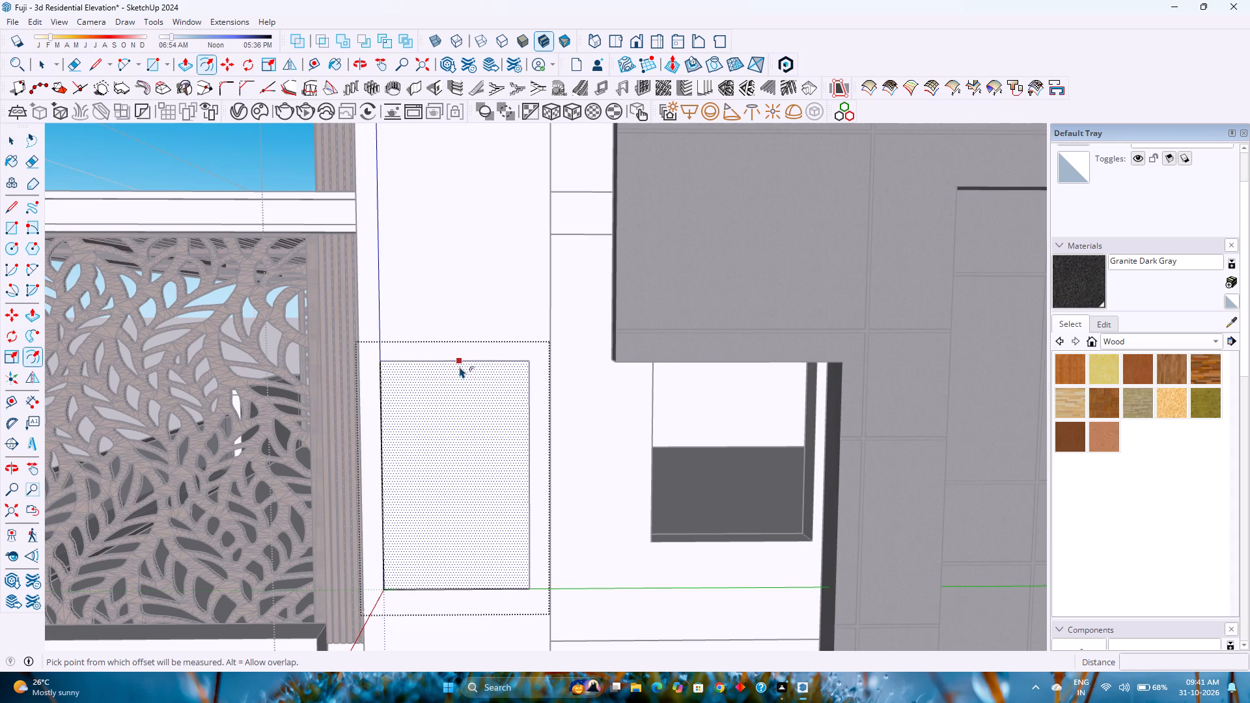
left_click(460, 366)
type("1.5")
key("Return")
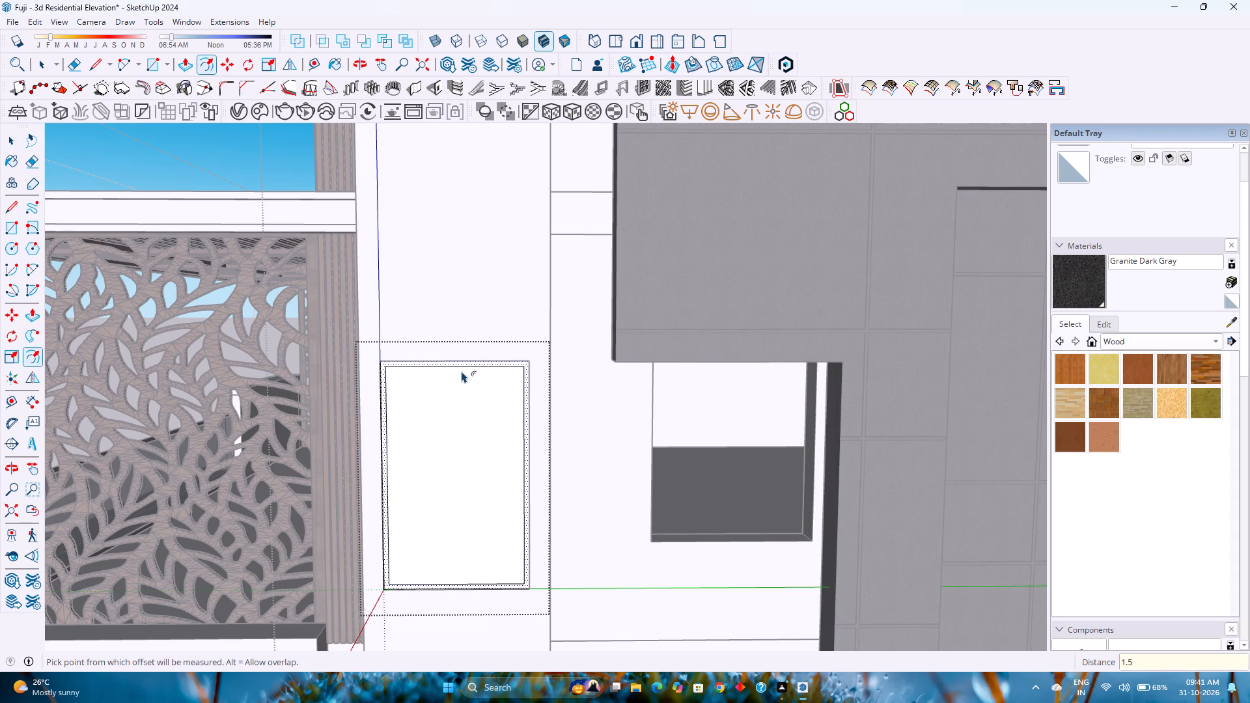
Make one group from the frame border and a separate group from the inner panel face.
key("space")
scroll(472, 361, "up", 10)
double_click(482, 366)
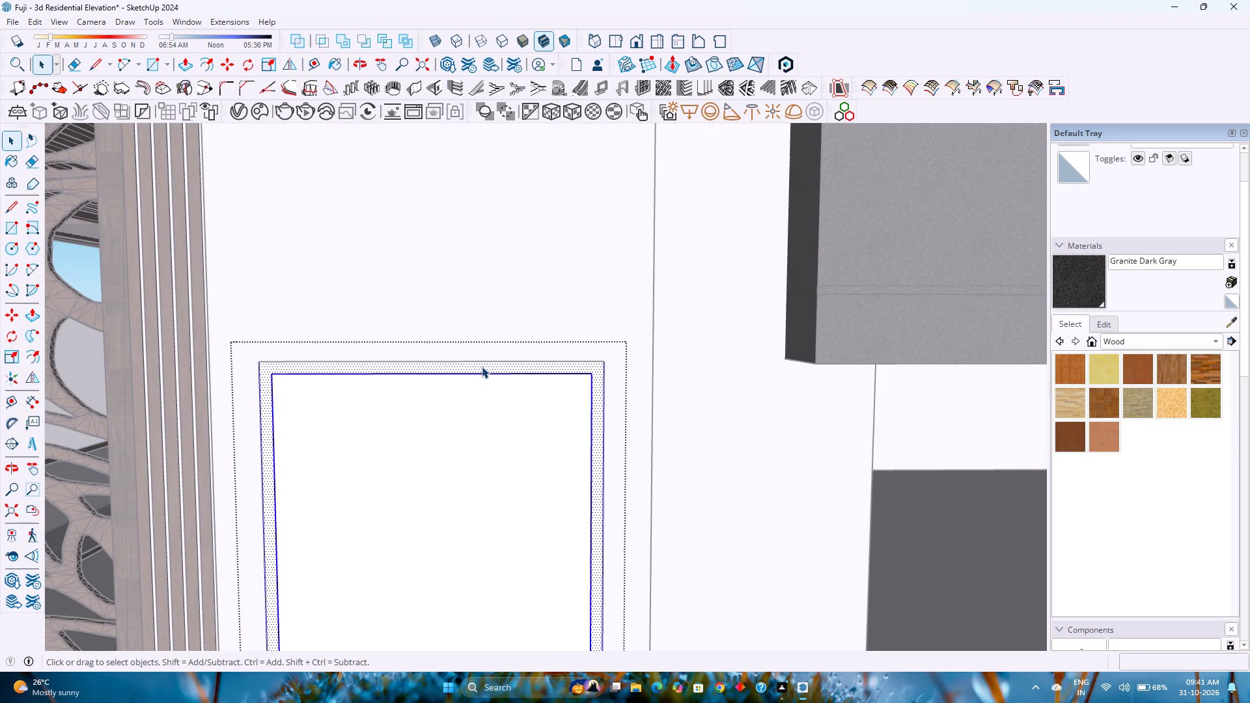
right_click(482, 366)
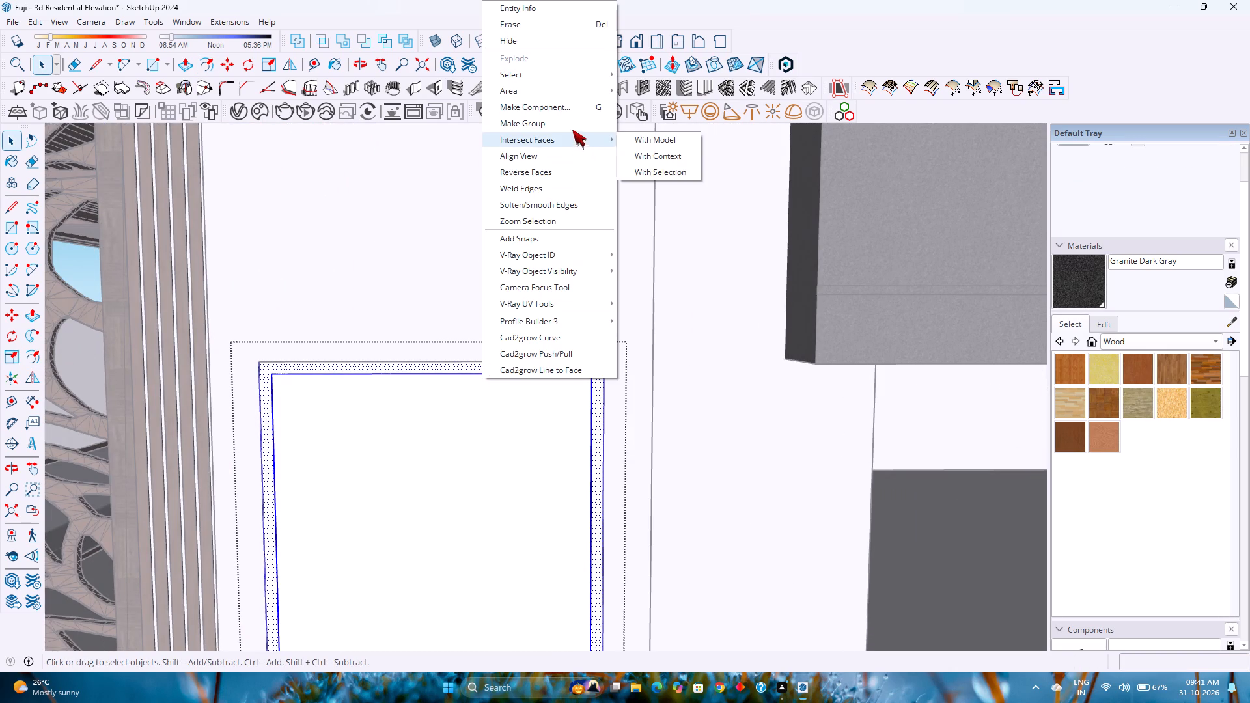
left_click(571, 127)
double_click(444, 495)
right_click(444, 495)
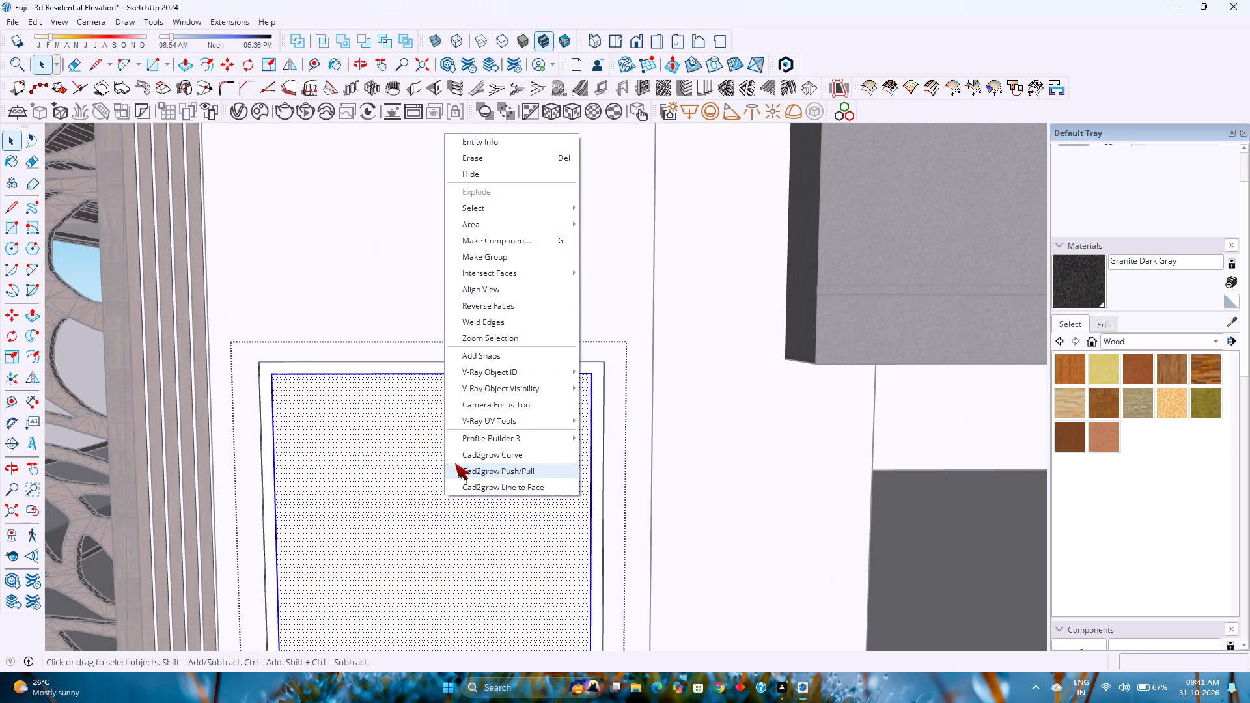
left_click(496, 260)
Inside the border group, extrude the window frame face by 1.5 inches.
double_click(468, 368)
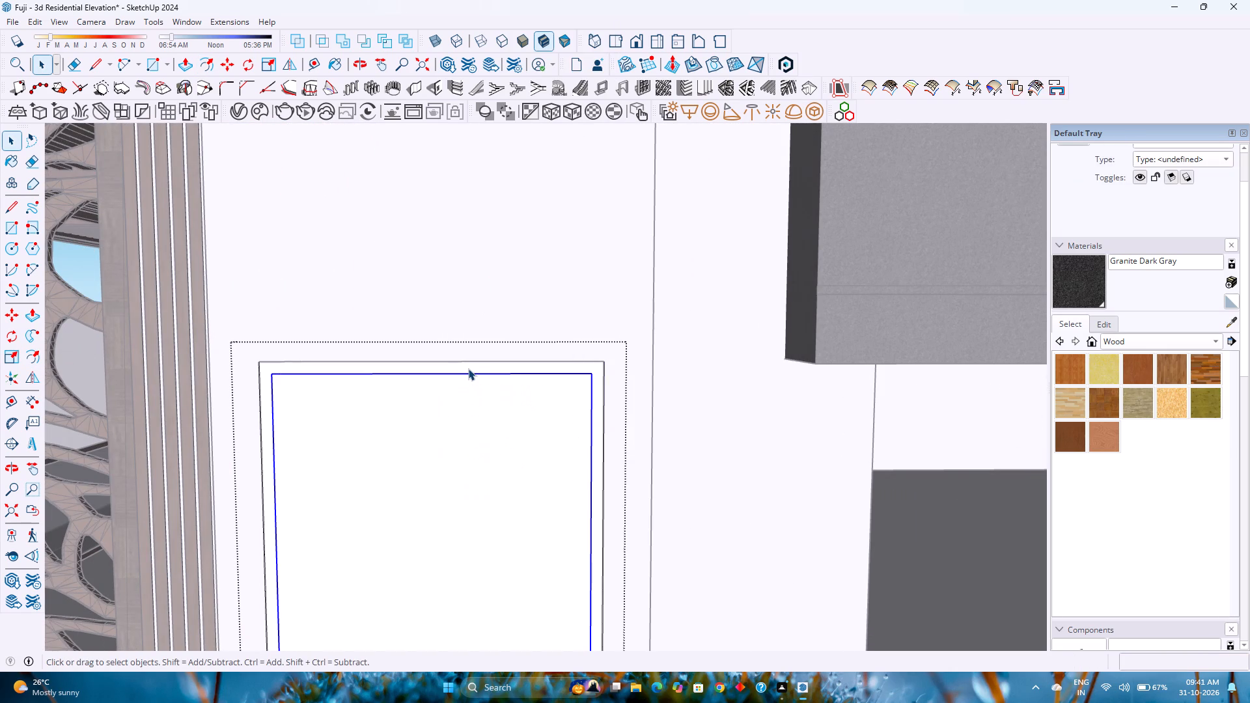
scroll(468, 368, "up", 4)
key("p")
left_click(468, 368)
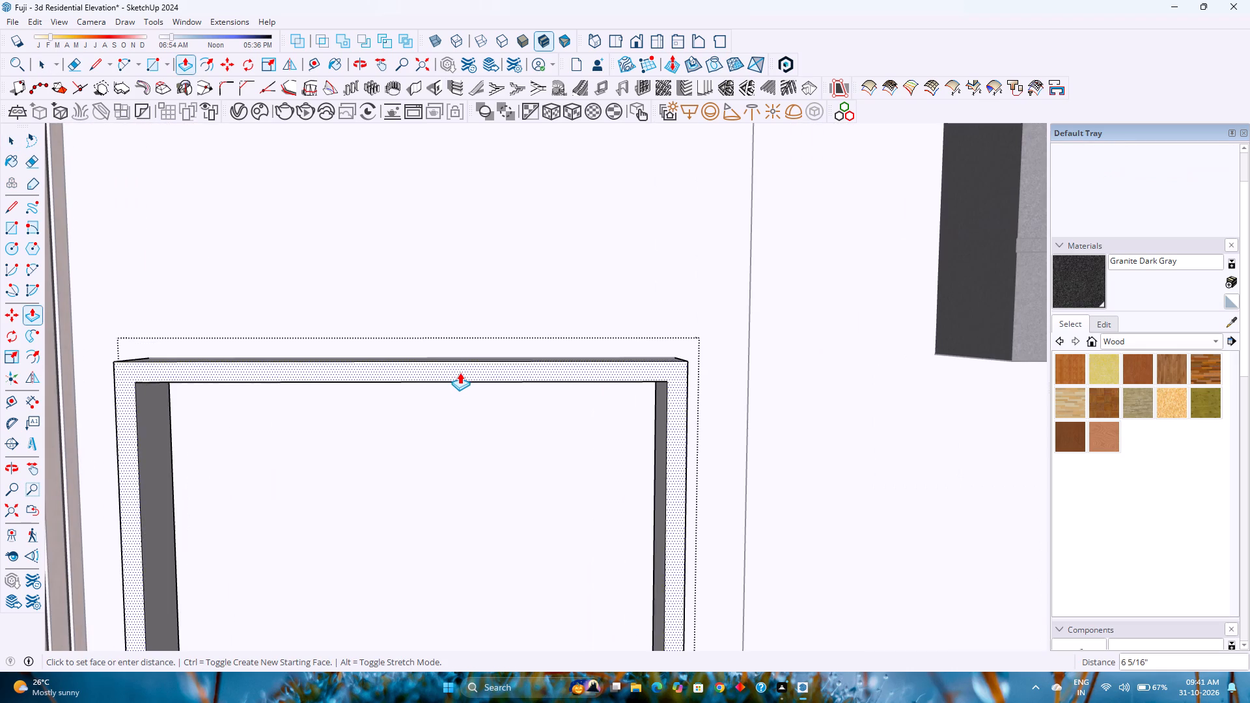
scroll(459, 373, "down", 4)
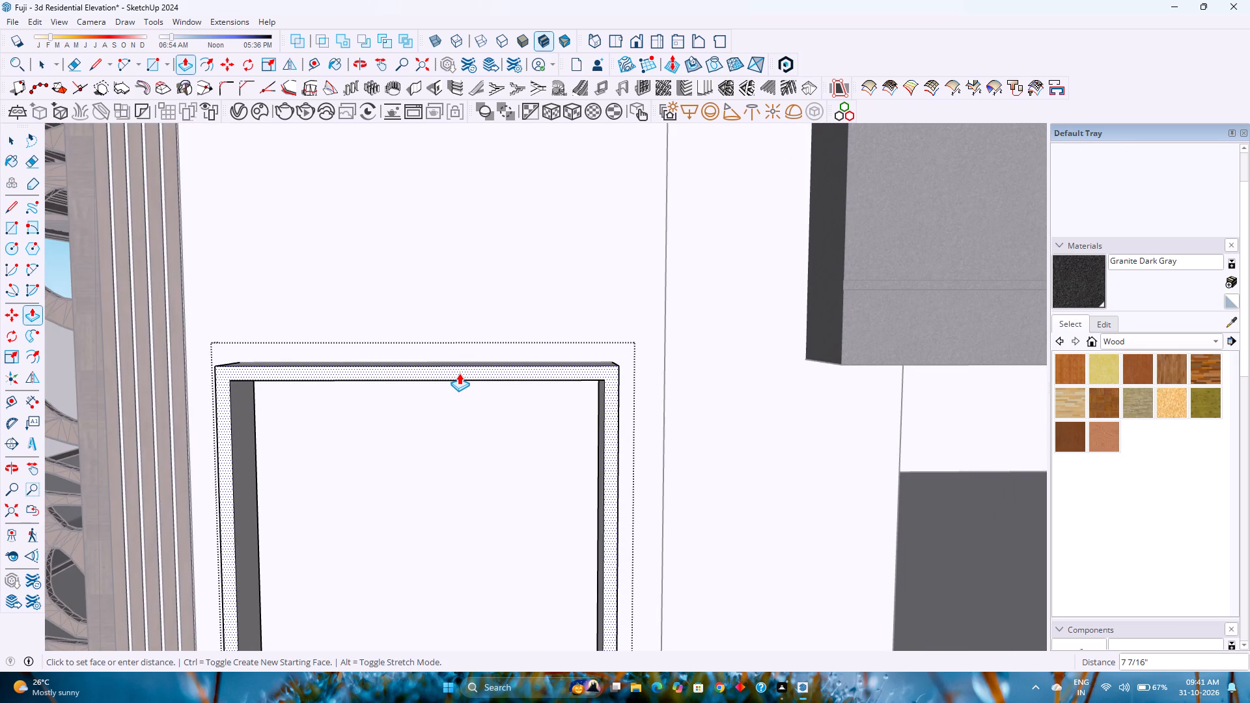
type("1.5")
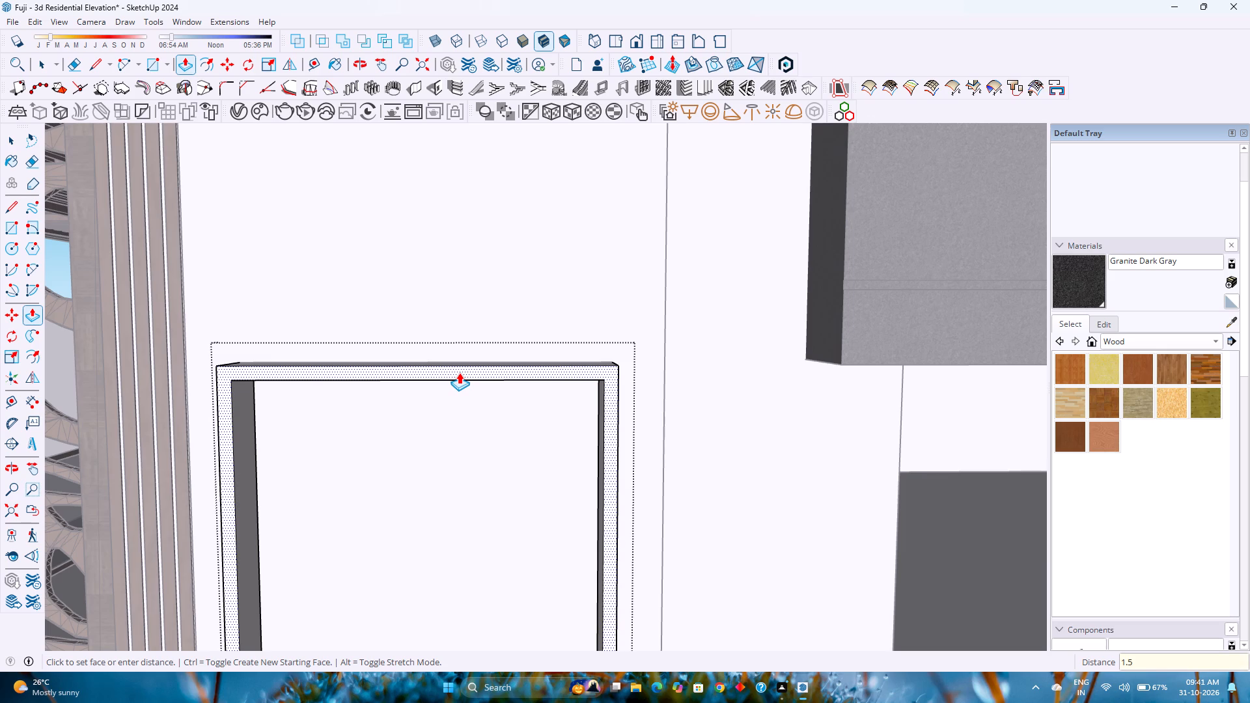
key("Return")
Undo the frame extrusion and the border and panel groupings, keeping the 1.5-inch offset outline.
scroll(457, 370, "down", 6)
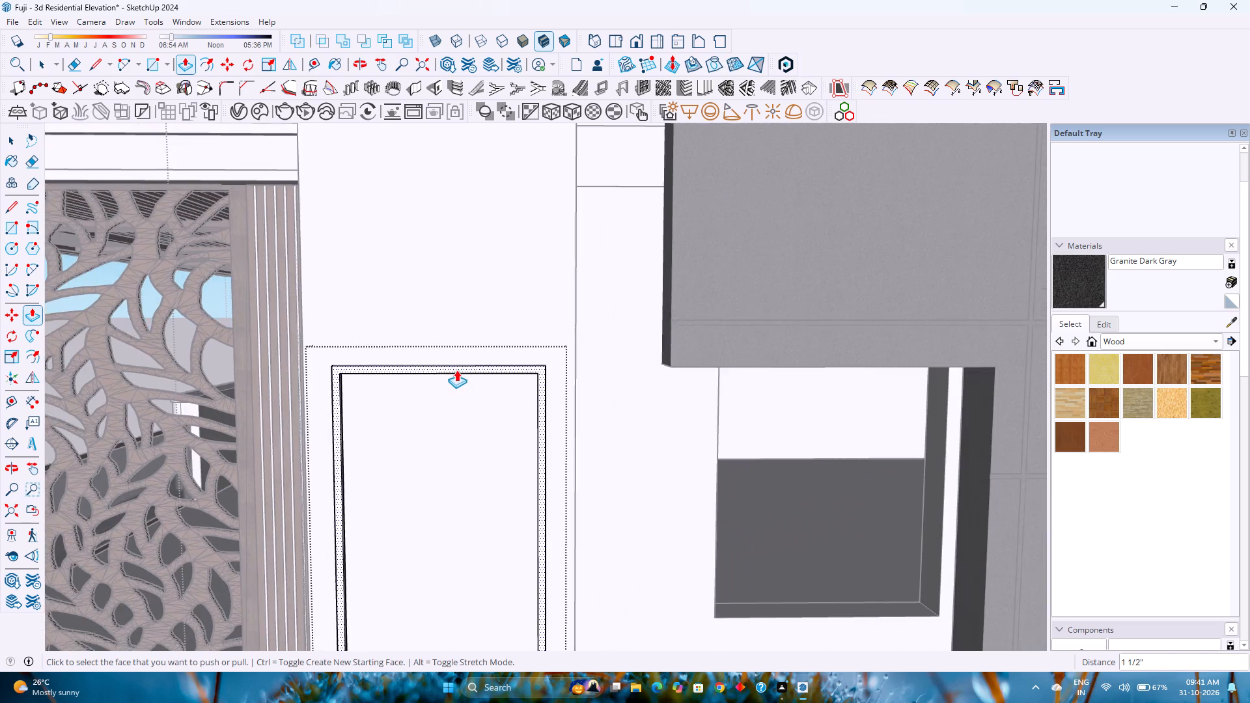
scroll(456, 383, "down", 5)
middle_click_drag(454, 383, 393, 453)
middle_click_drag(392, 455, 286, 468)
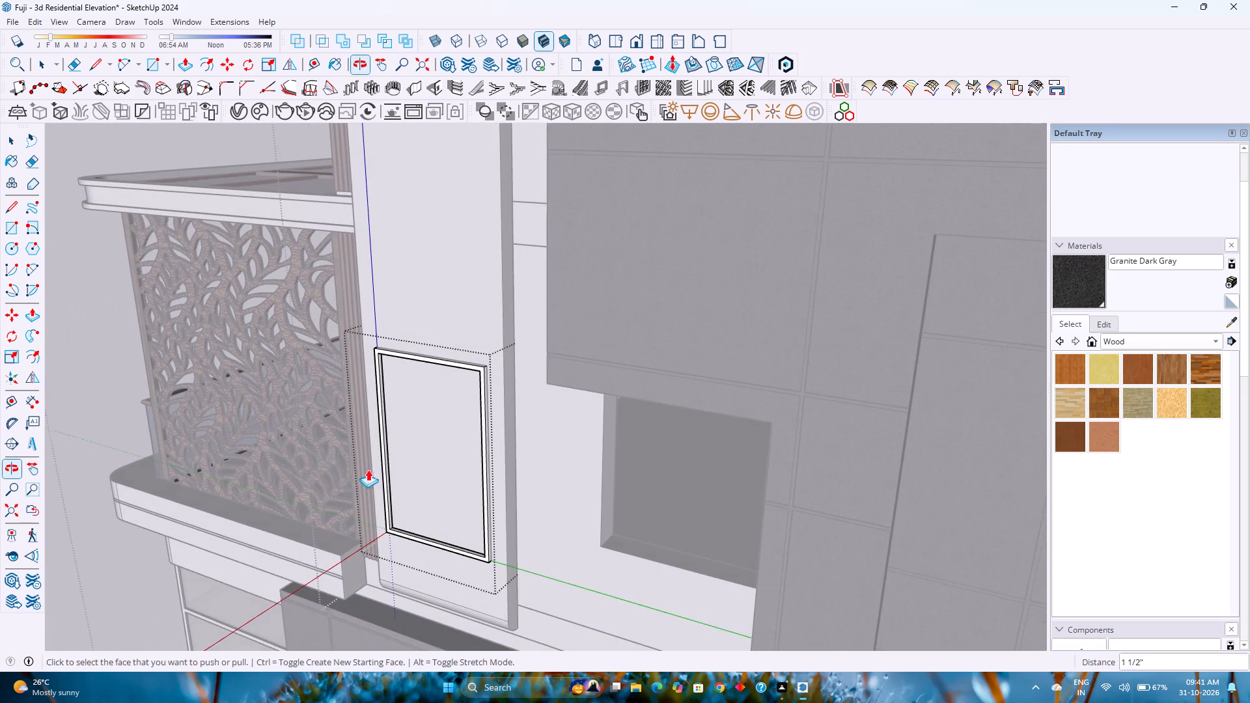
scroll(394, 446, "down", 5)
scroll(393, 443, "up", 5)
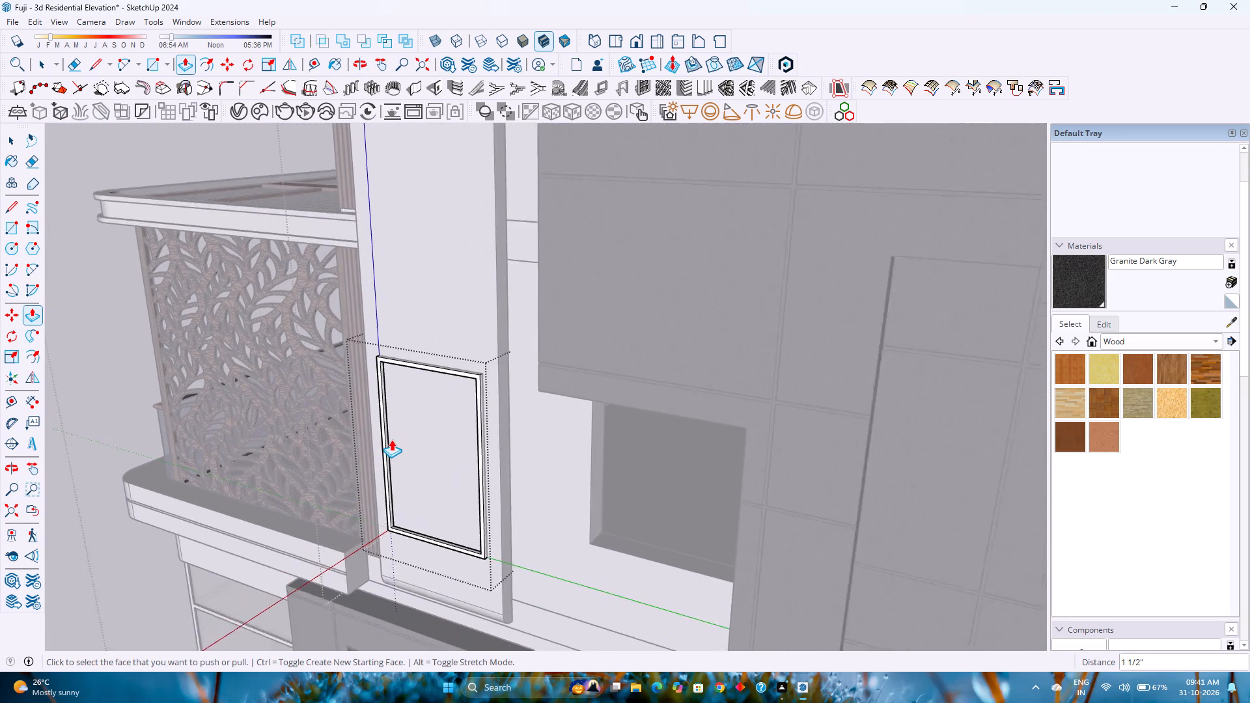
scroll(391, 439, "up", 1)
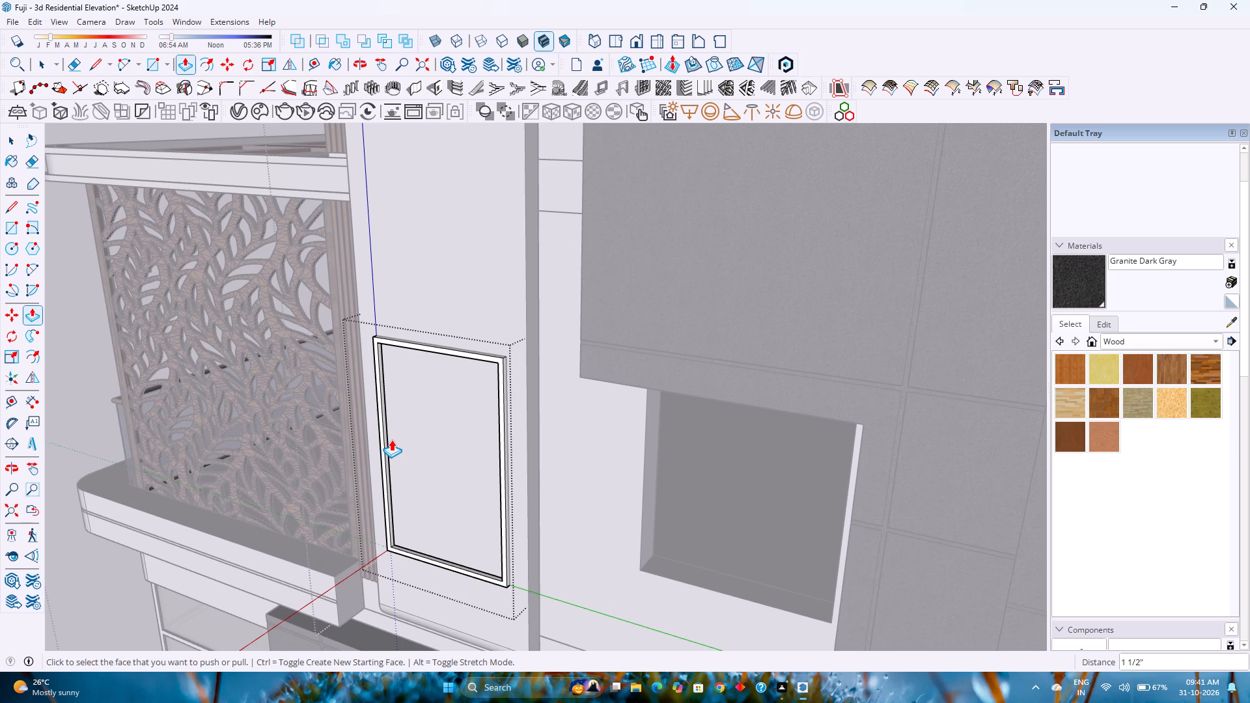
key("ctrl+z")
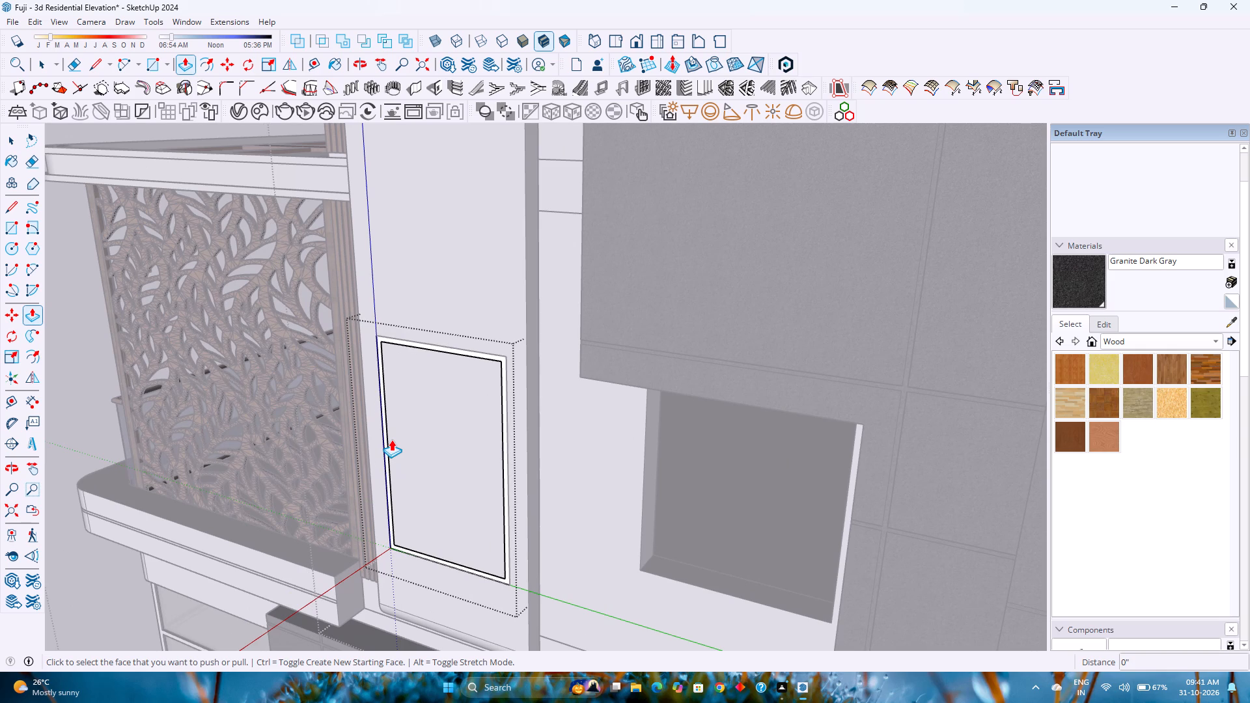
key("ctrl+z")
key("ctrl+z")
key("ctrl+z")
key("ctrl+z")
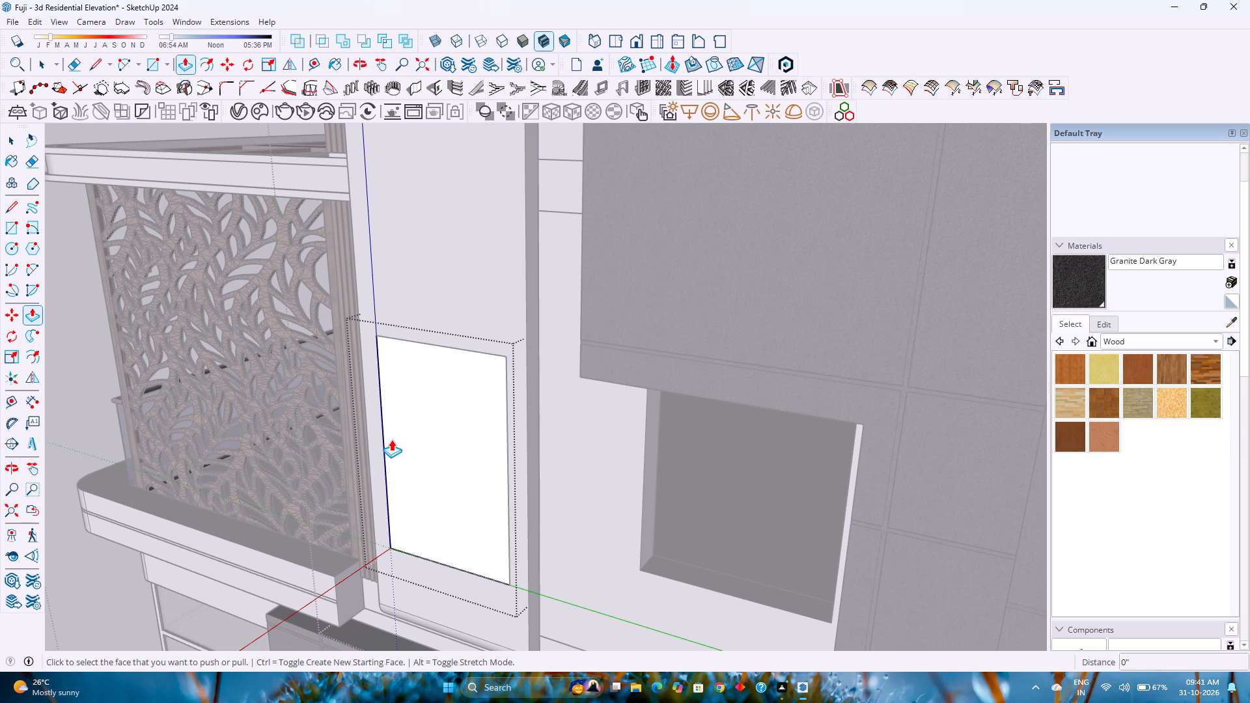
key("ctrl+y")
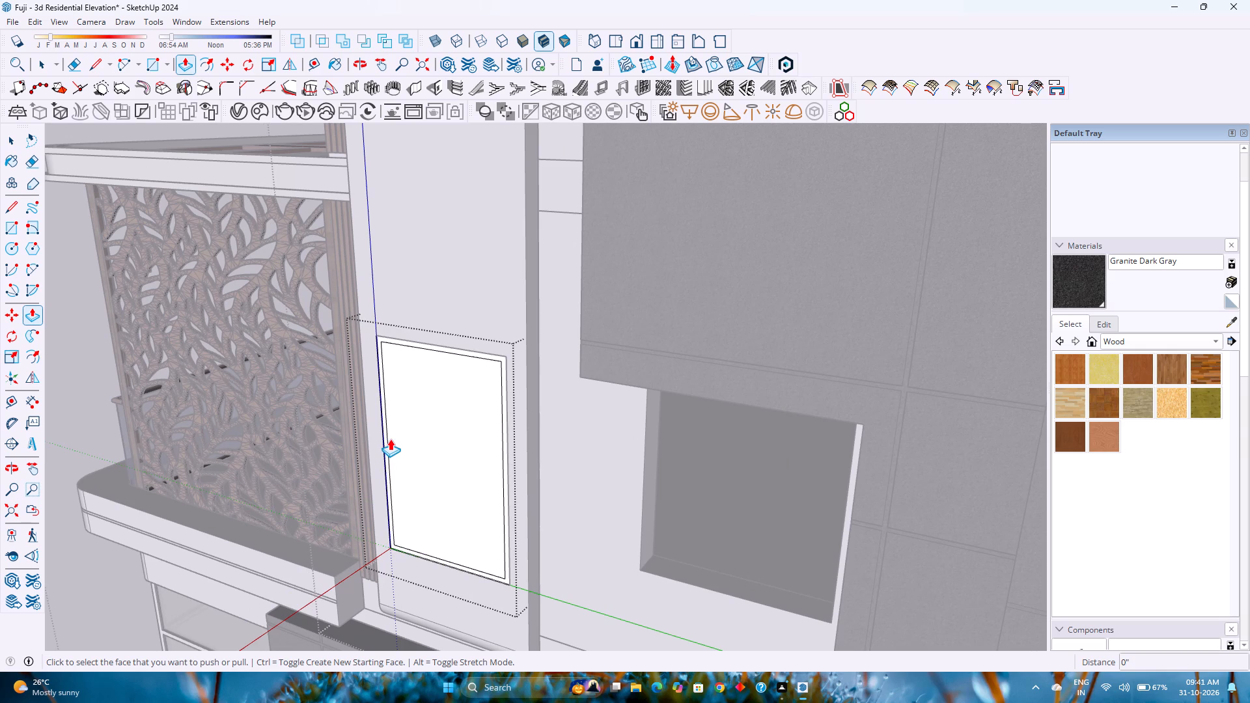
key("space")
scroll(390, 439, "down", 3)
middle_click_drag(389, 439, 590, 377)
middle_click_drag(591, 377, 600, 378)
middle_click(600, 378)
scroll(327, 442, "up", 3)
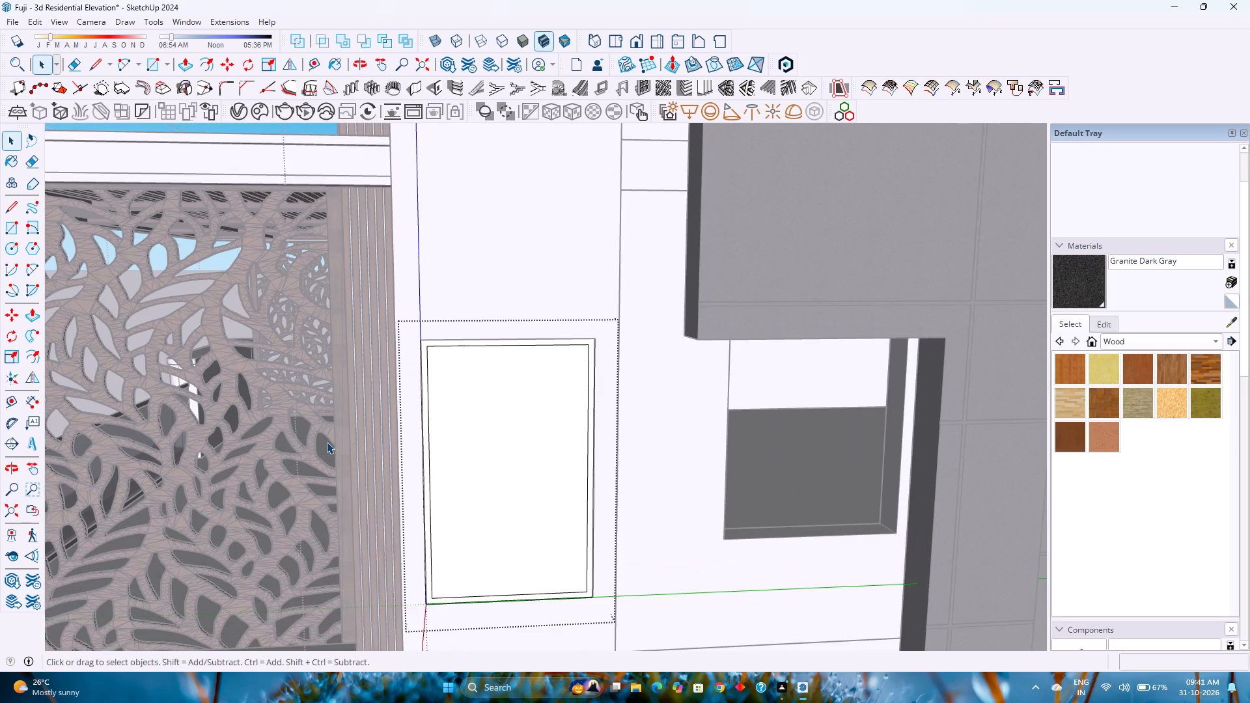
Copy the inner outline's top edge 1'2" straight down across the window panel.
left_click(574, 346)
key("m")
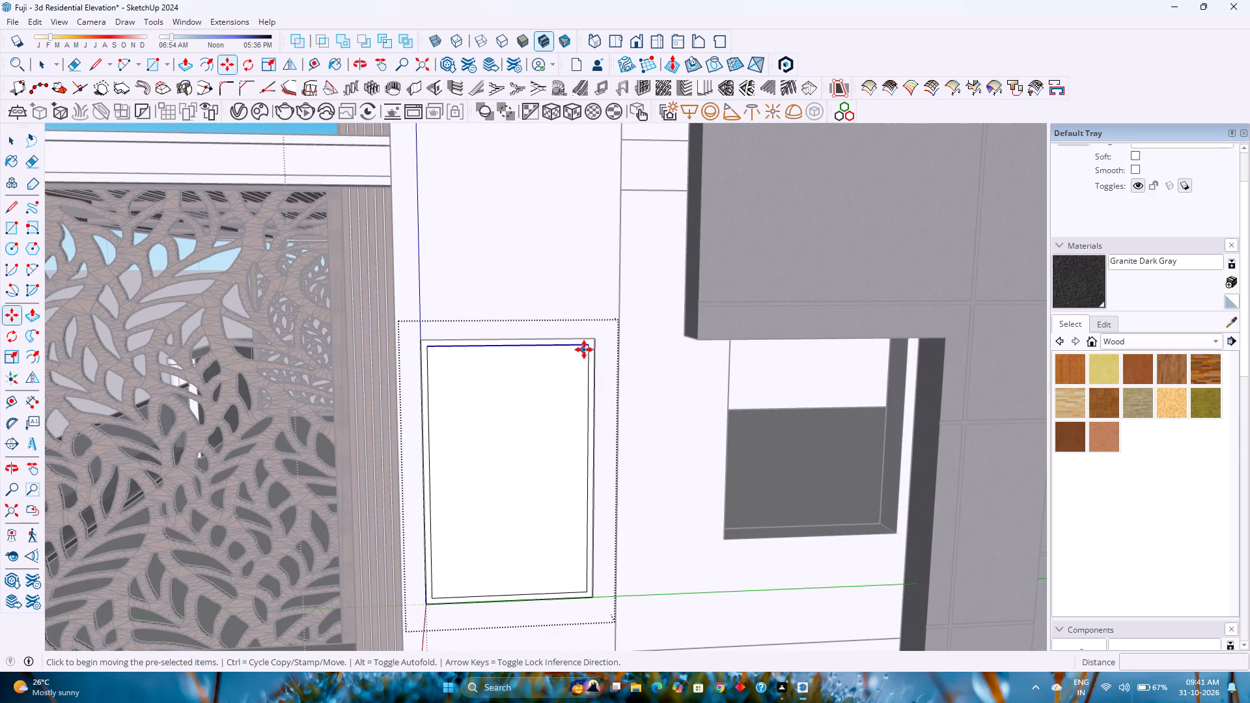
left_click(587, 346)
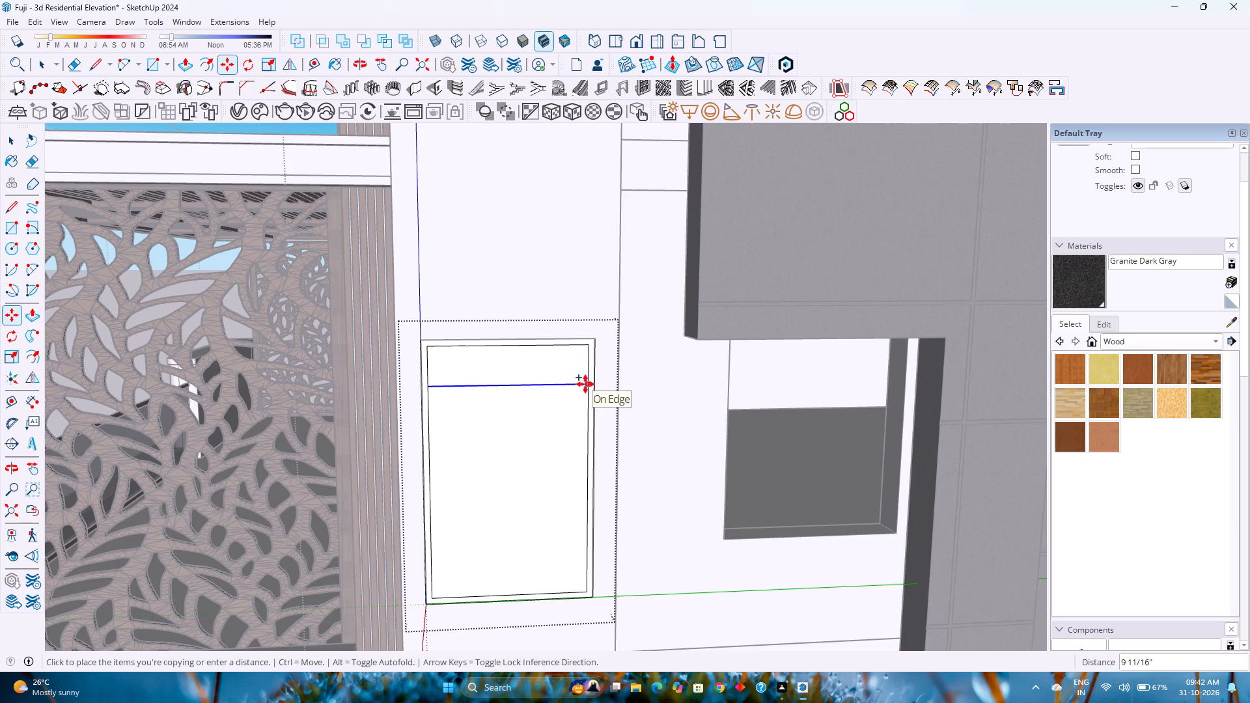
key("Up")
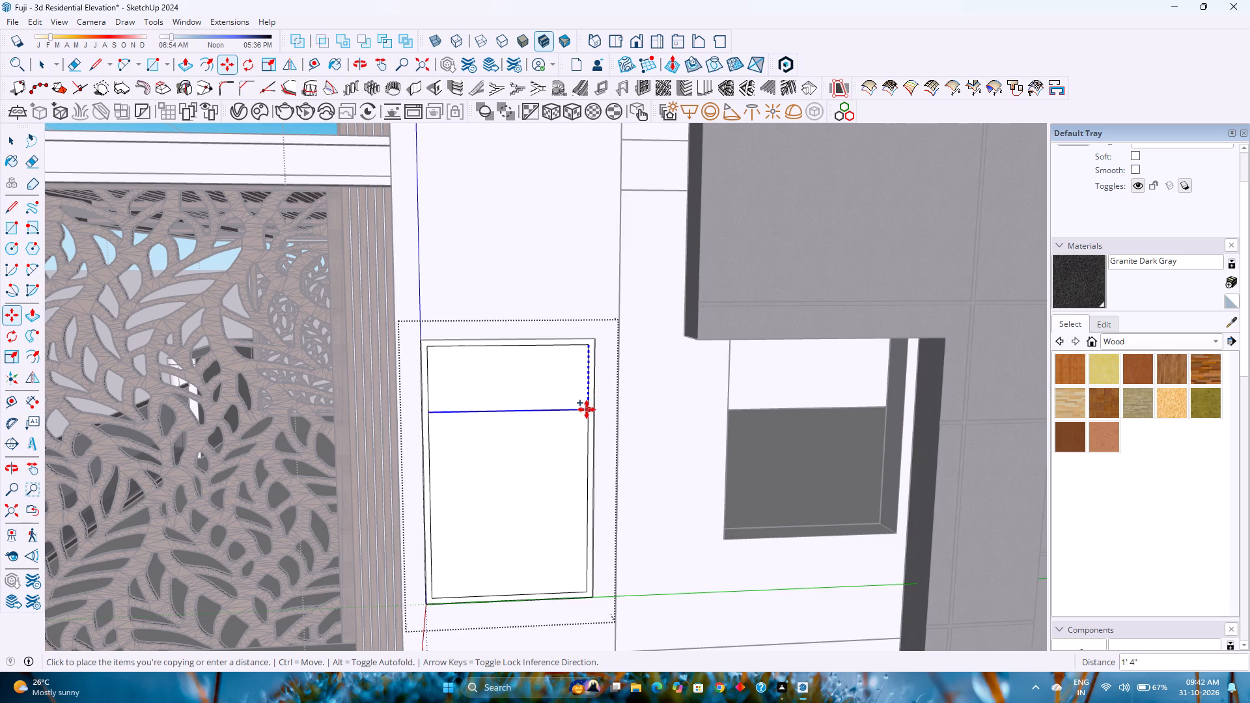
type("1'")
type("2\"")
key("Return")
Copy the new horizontal edge 1.5 inches further down to form the transom bar.
scroll(585, 409, "up", 3)
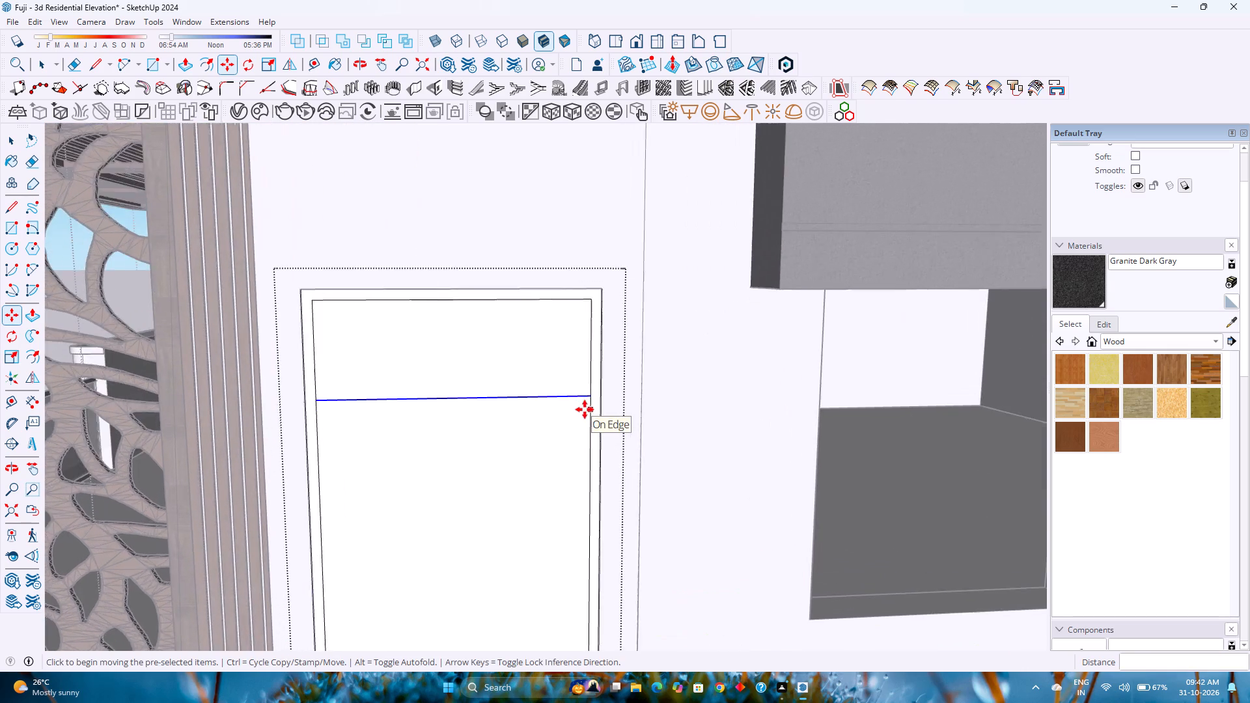
scroll(585, 409, "up", 6)
left_click(594, 389)
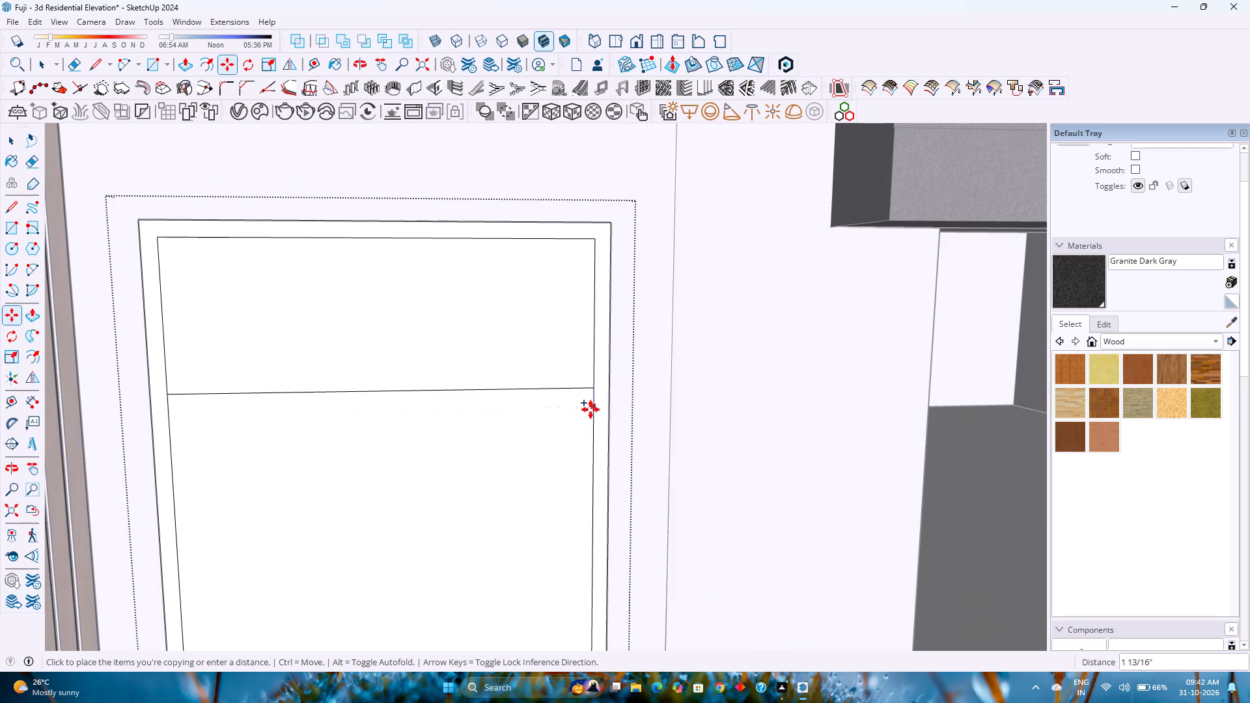
key("Up")
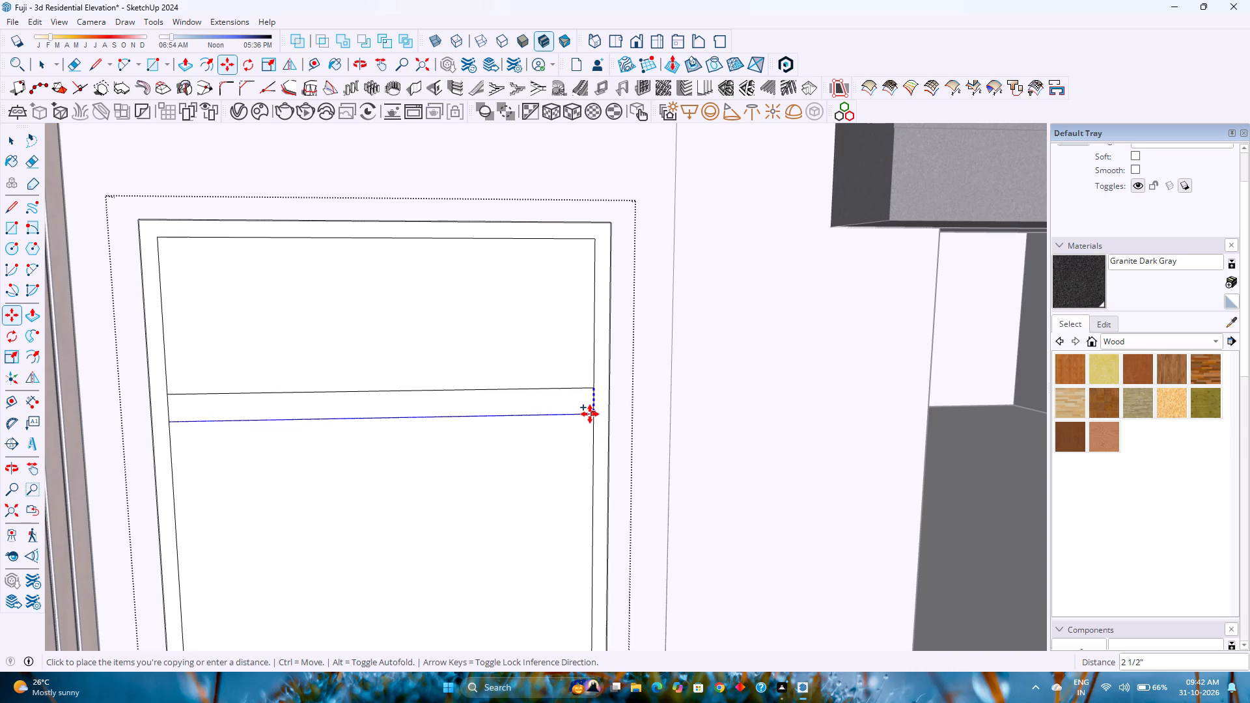
type("1.5")
key("Return")
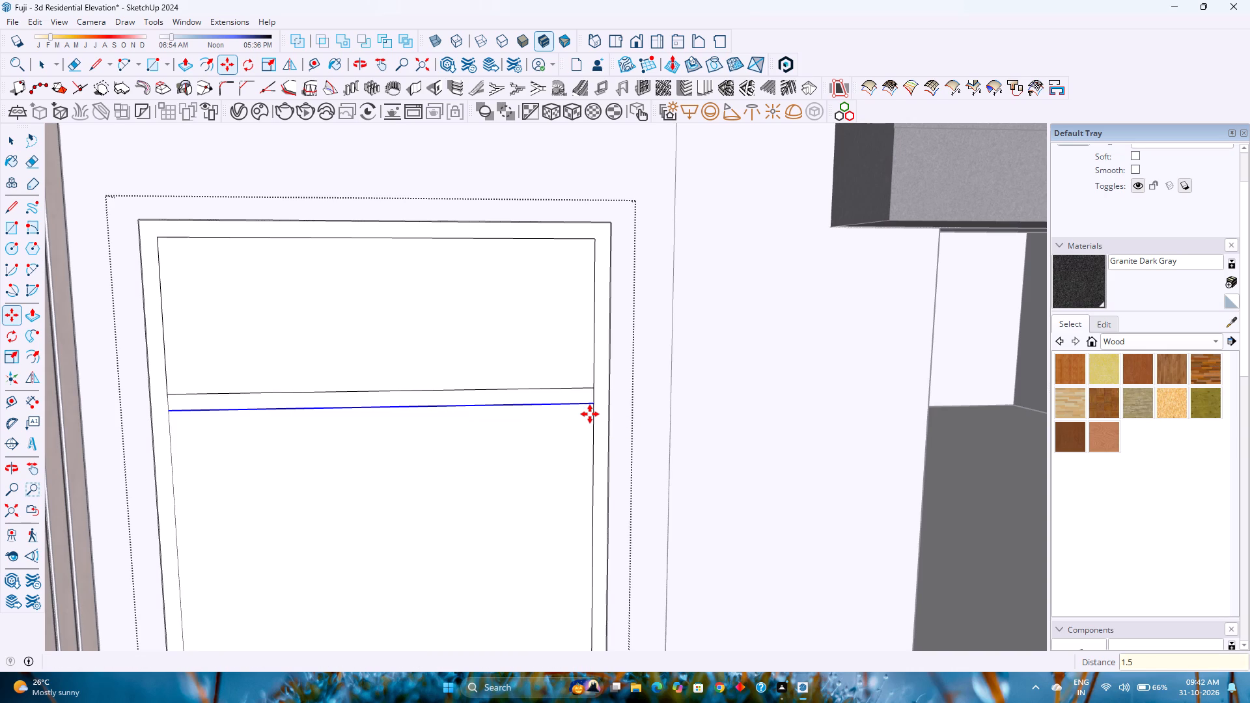
scroll(583, 410, "down", 7)
key("space")
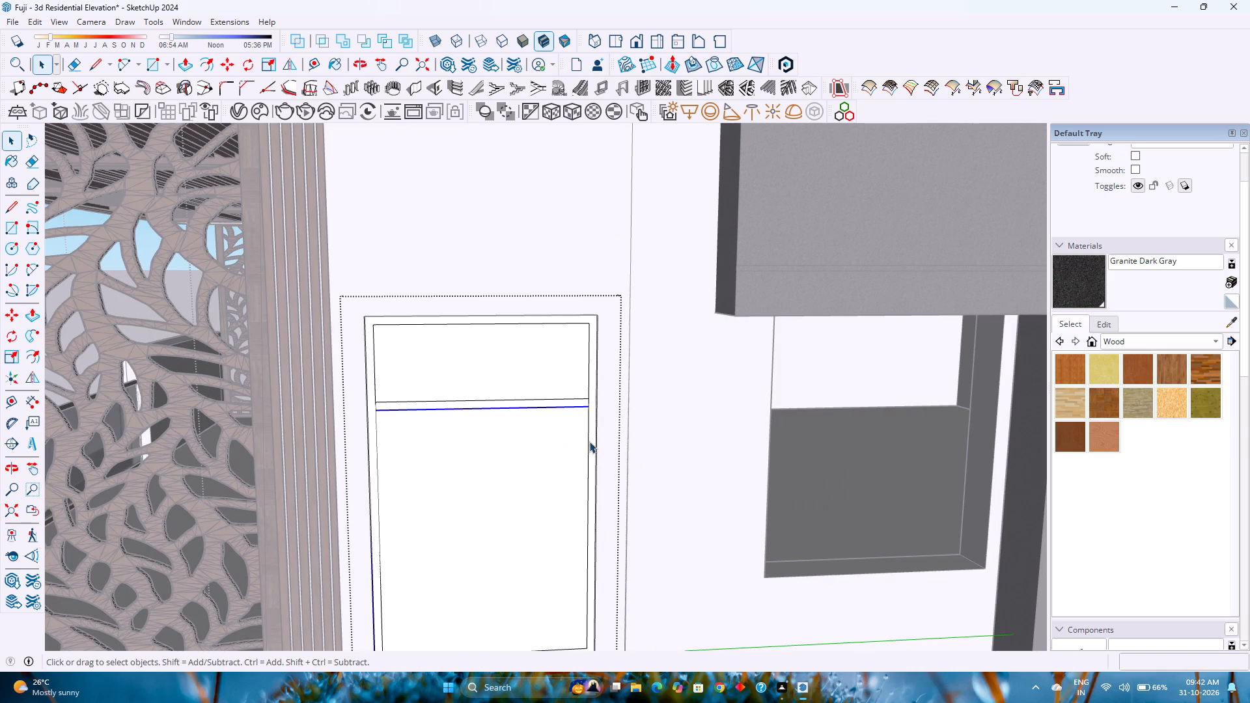
Copy the inner side edge below the transom to the transom's midpoint, then shift the copy 0.75 inches sideways off centre.
left_click(587, 445)
key("m")
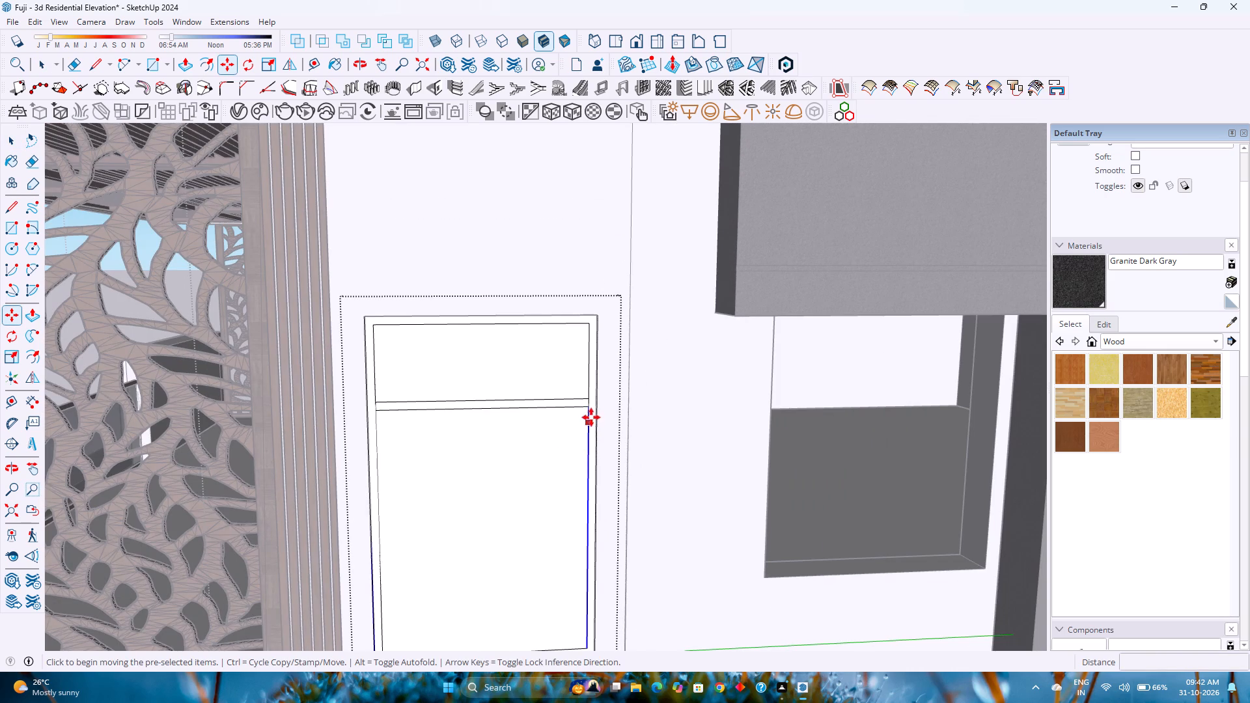
left_click(592, 407)
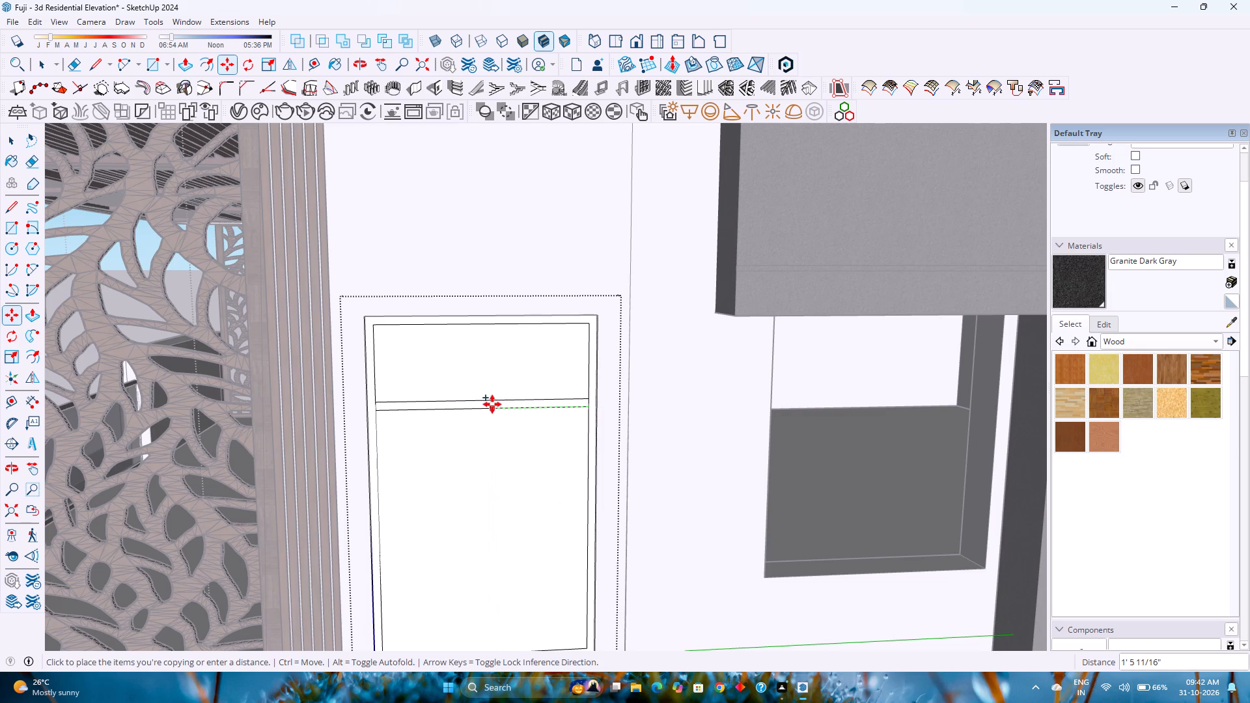
key("Left")
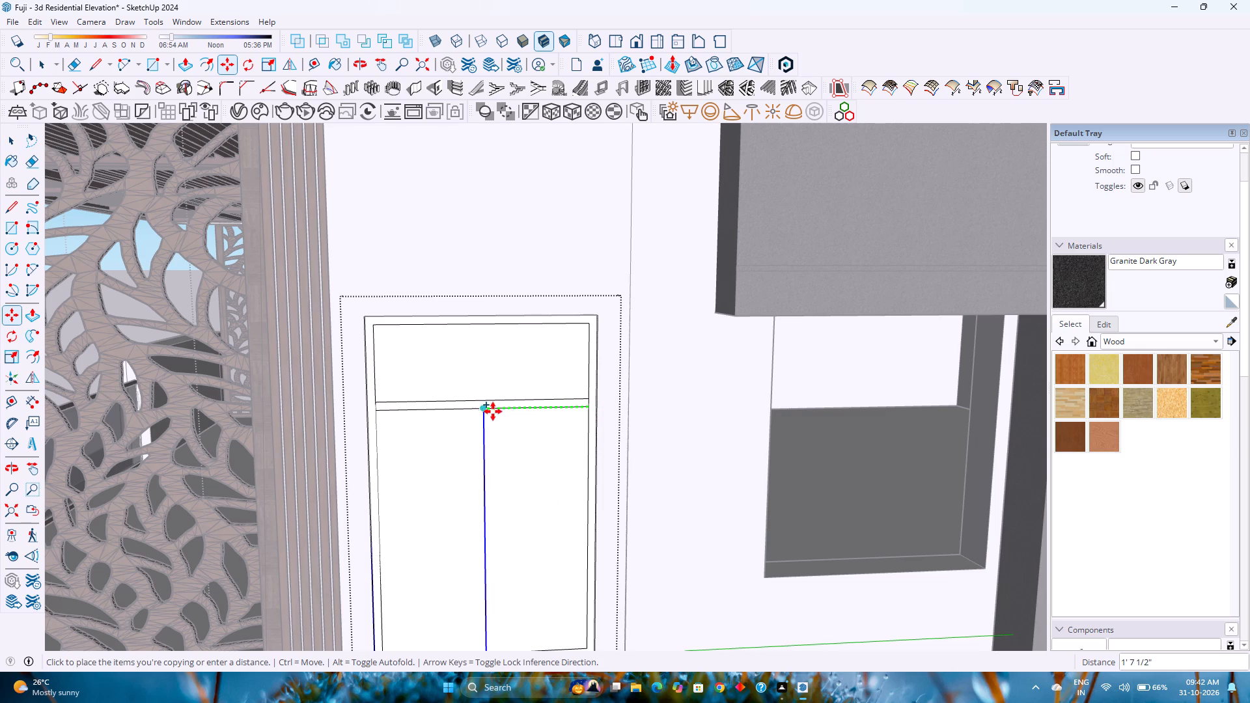
left_click(484, 411)
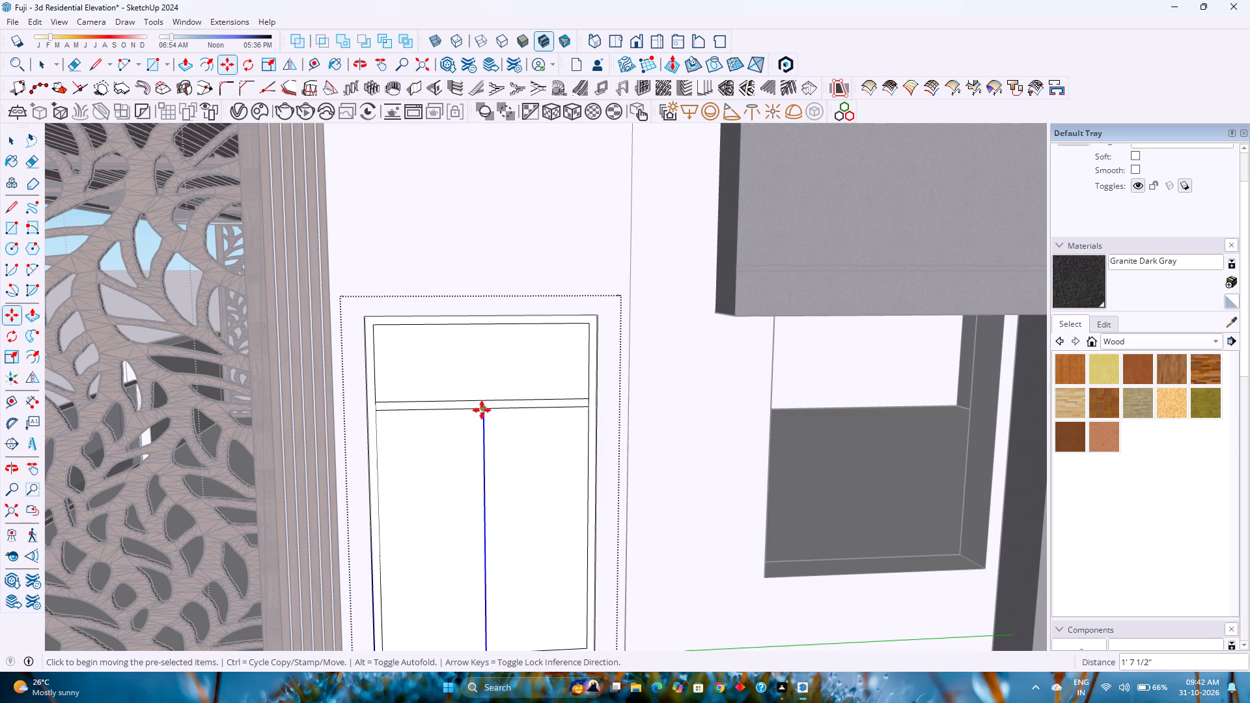
left_click(482, 410)
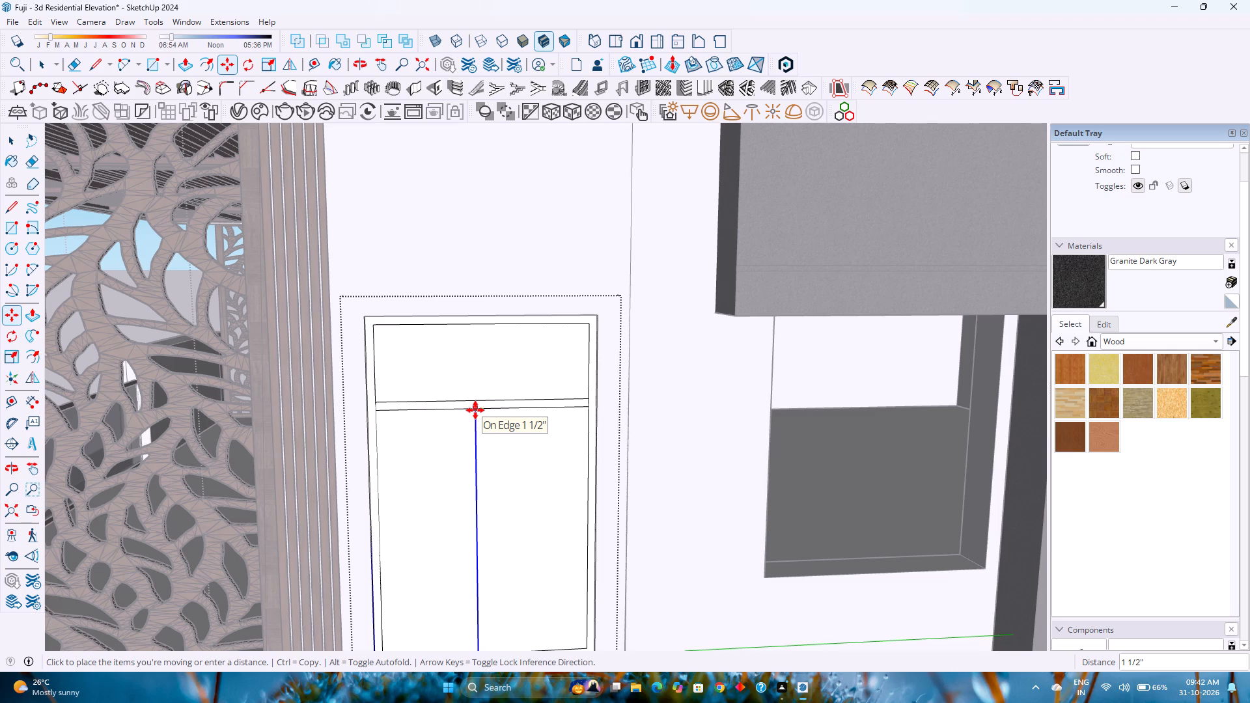
key("Left")
type("0.75")
key("Return")
Copy the shifted vertical edge 1.5 inches back across the centre to form the mullion.
left_click(480, 410)
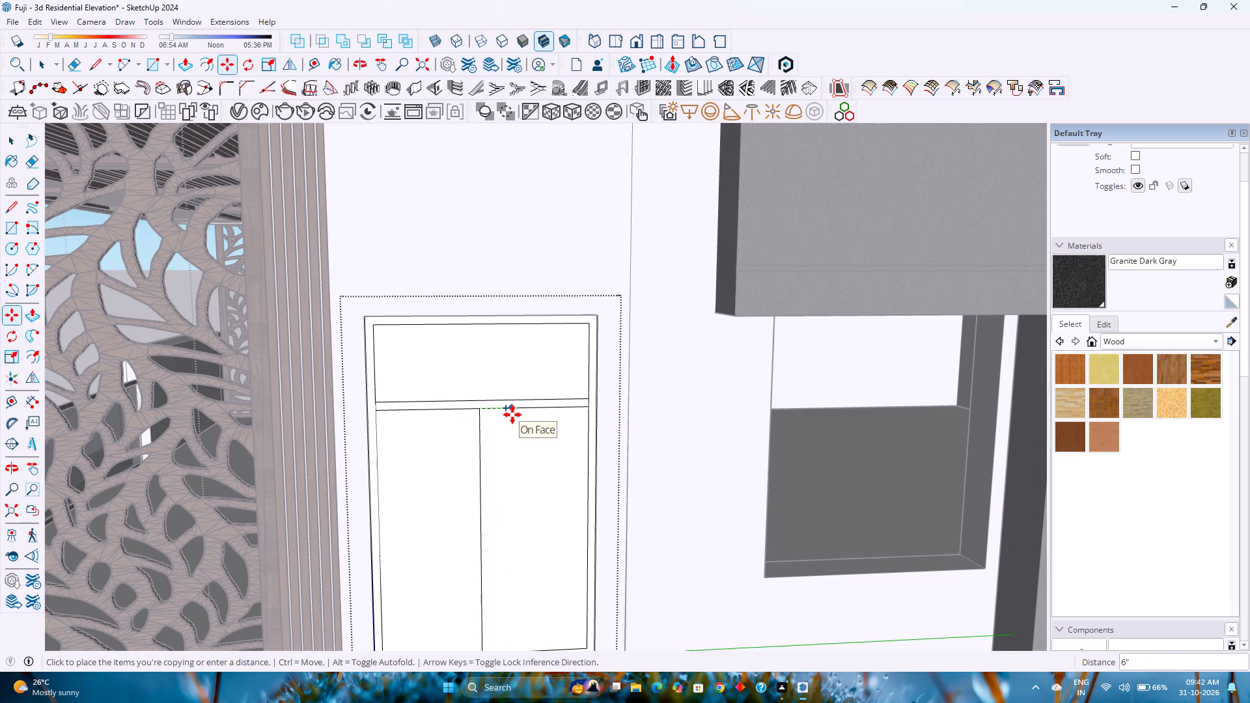
key("Left")
type("1.")
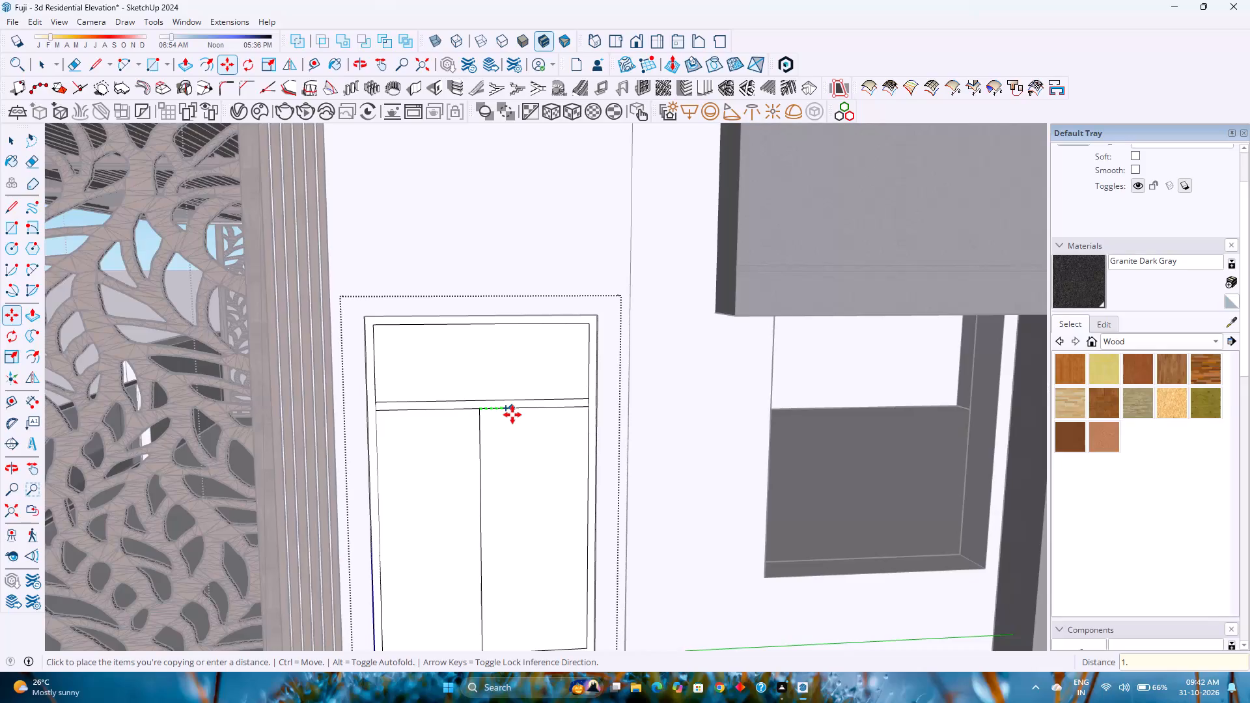
key("5")
key("Return")
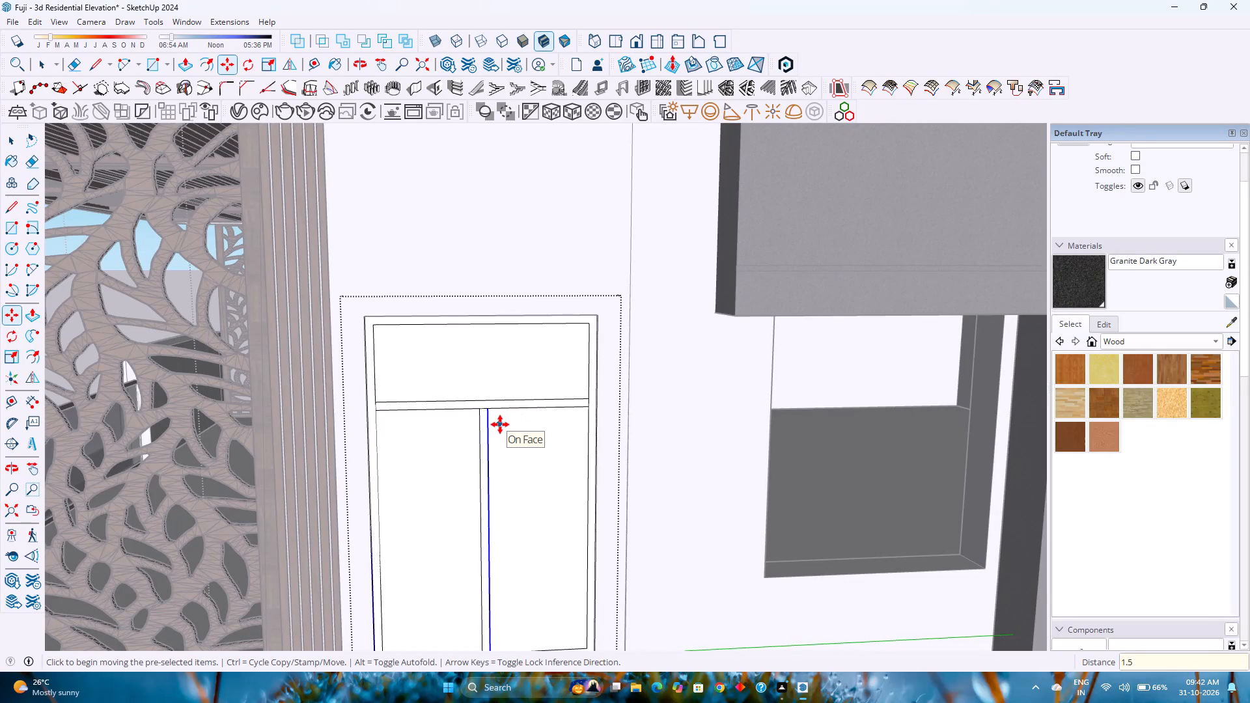
Erase the short edge segments where the mullion and transom meet each other and the outer frame border.
key("e")
scroll(486, 415, "up", 4)
left_click(481, 409)
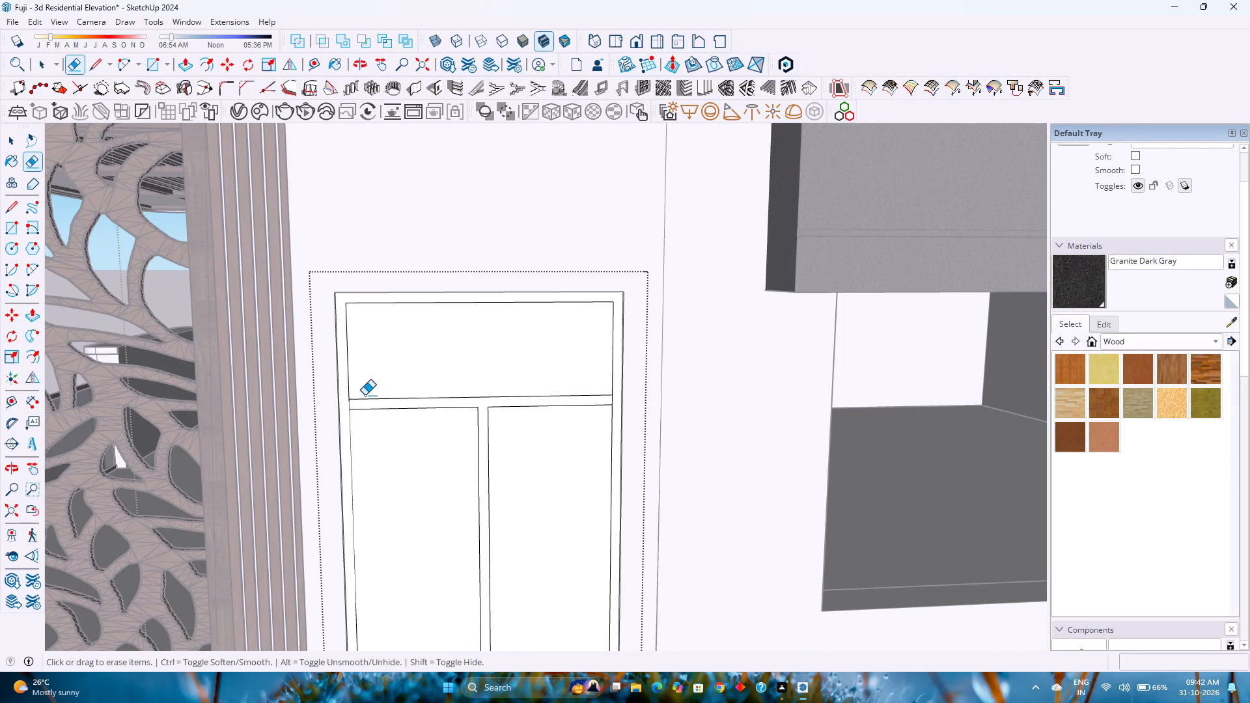
left_click(350, 404)
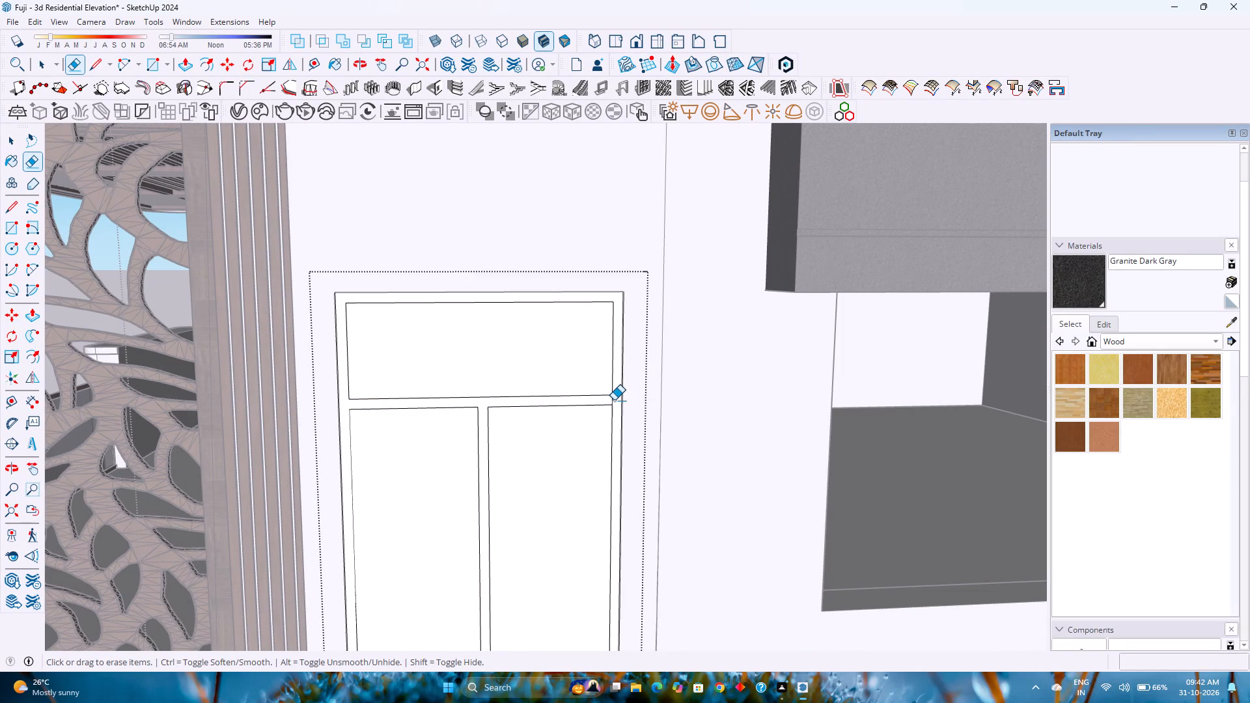
left_click(611, 400)
scroll(442, 400, "down", 11)
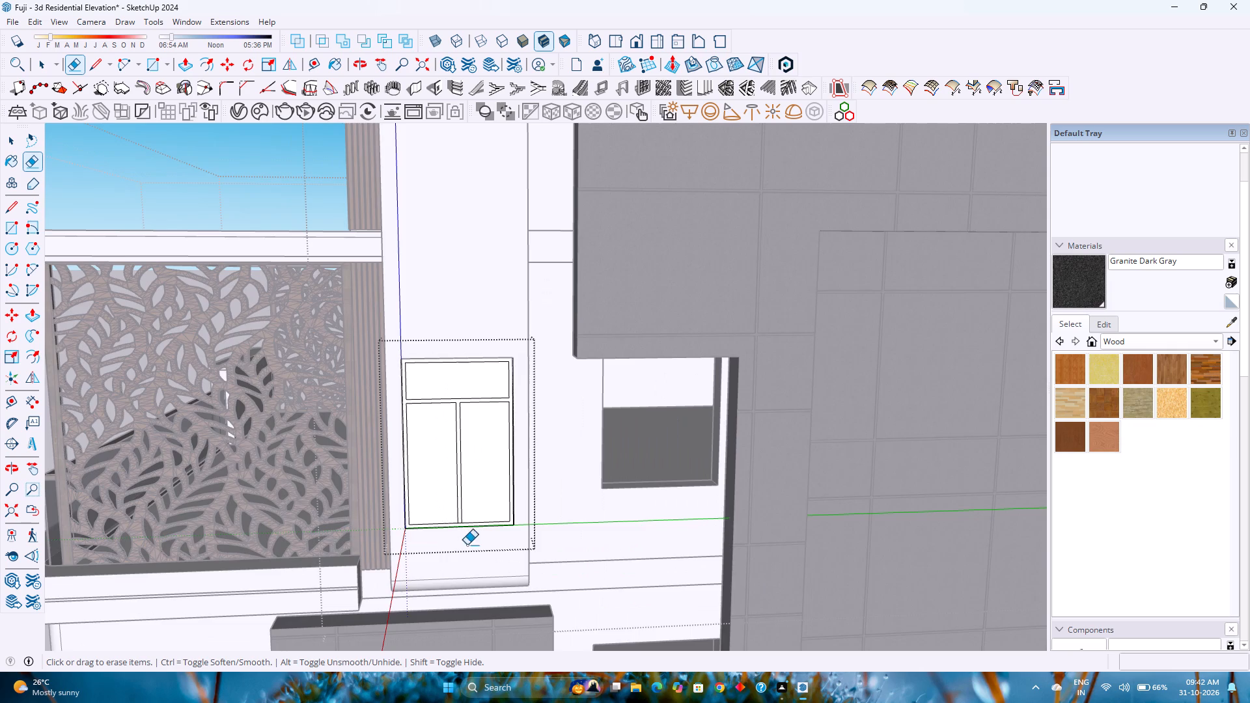
scroll(477, 562, "up", 9)
scroll(443, 481, "up", 8)
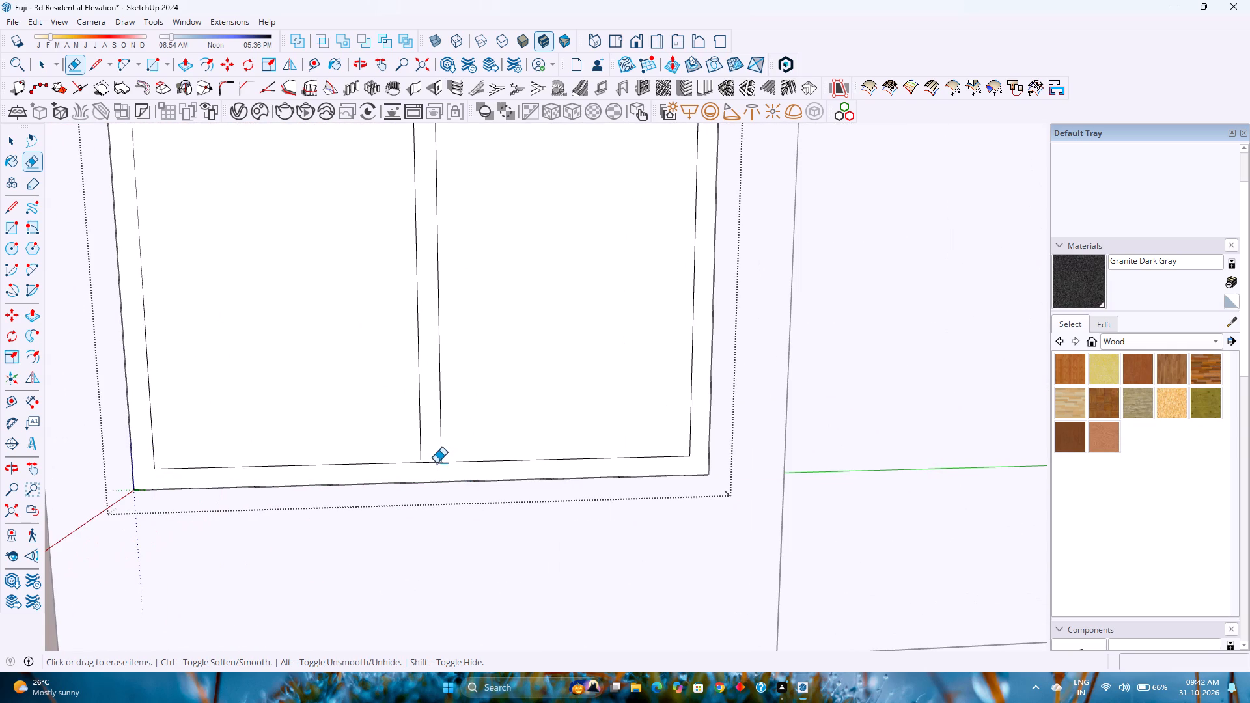
left_click(431, 462)
scroll(452, 478, "down", 5)
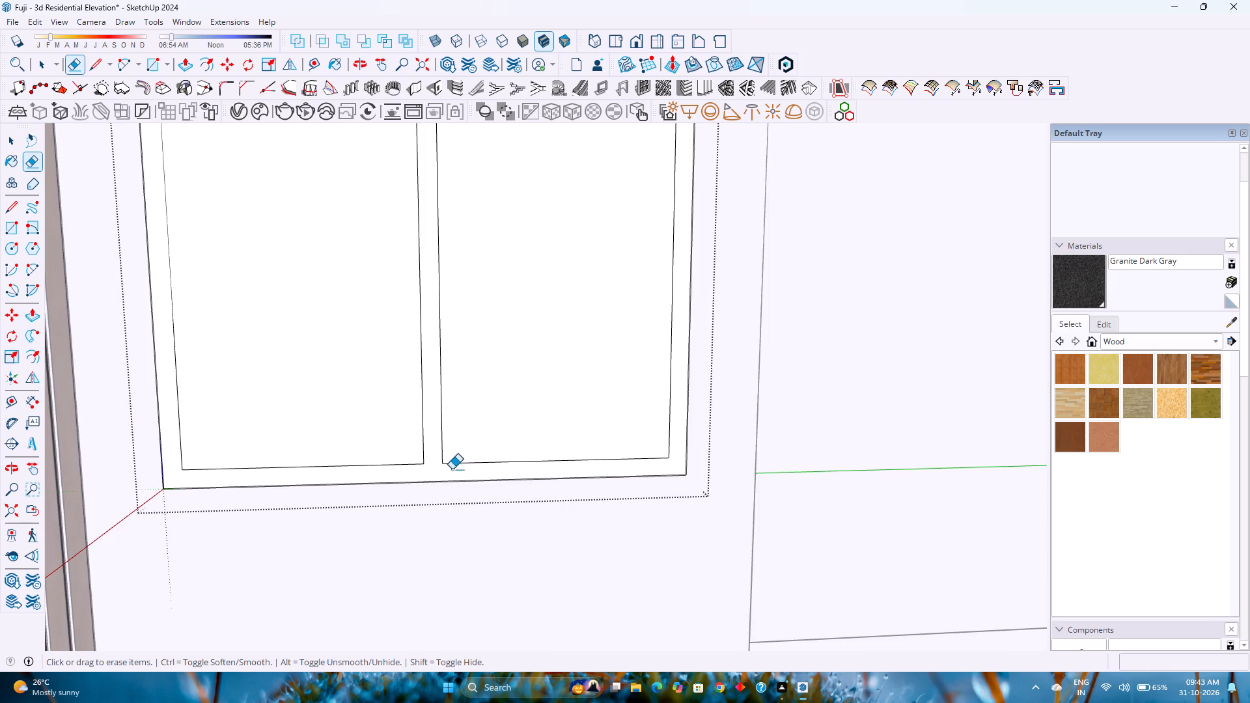
Delete the two lower pane faces and the upper pane face, leaving only the frame face.
key("space")
scroll(451, 460, "down", 4)
scroll(434, 458, "up", 3)
scroll(434, 458, "down", 4)
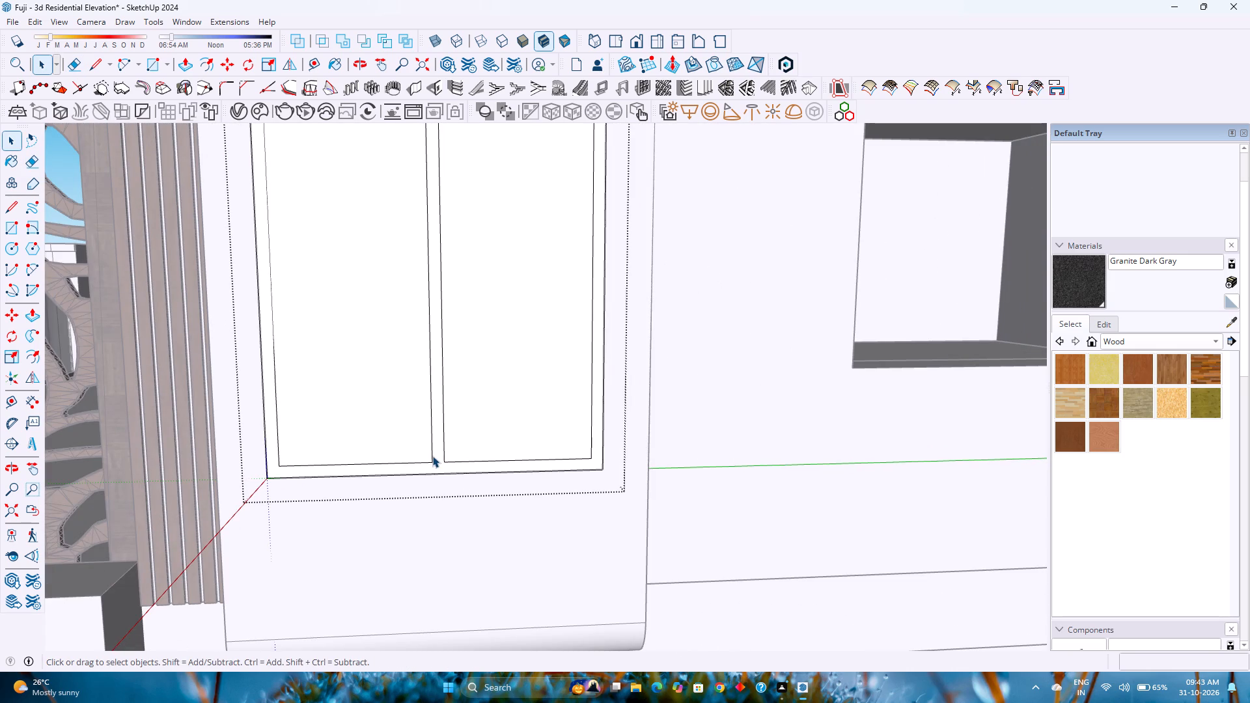
scroll(414, 442, "down", 4)
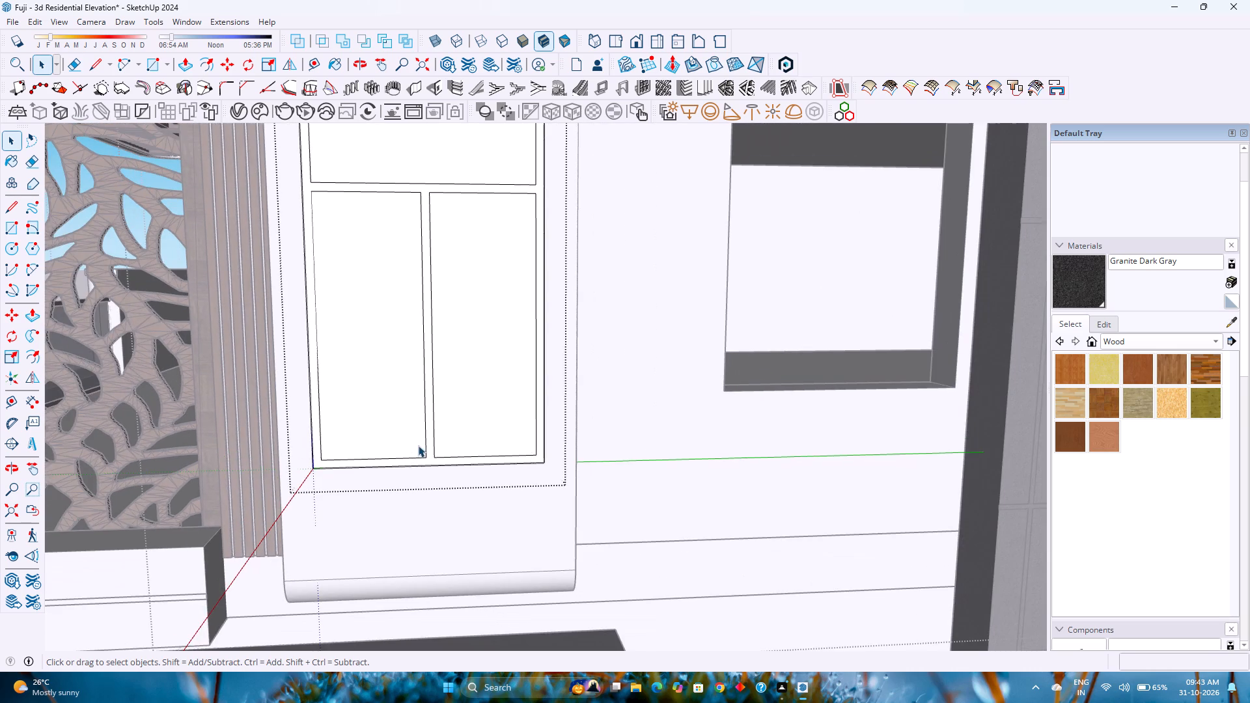
scroll(426, 400, "down", 4)
left_click(473, 355)
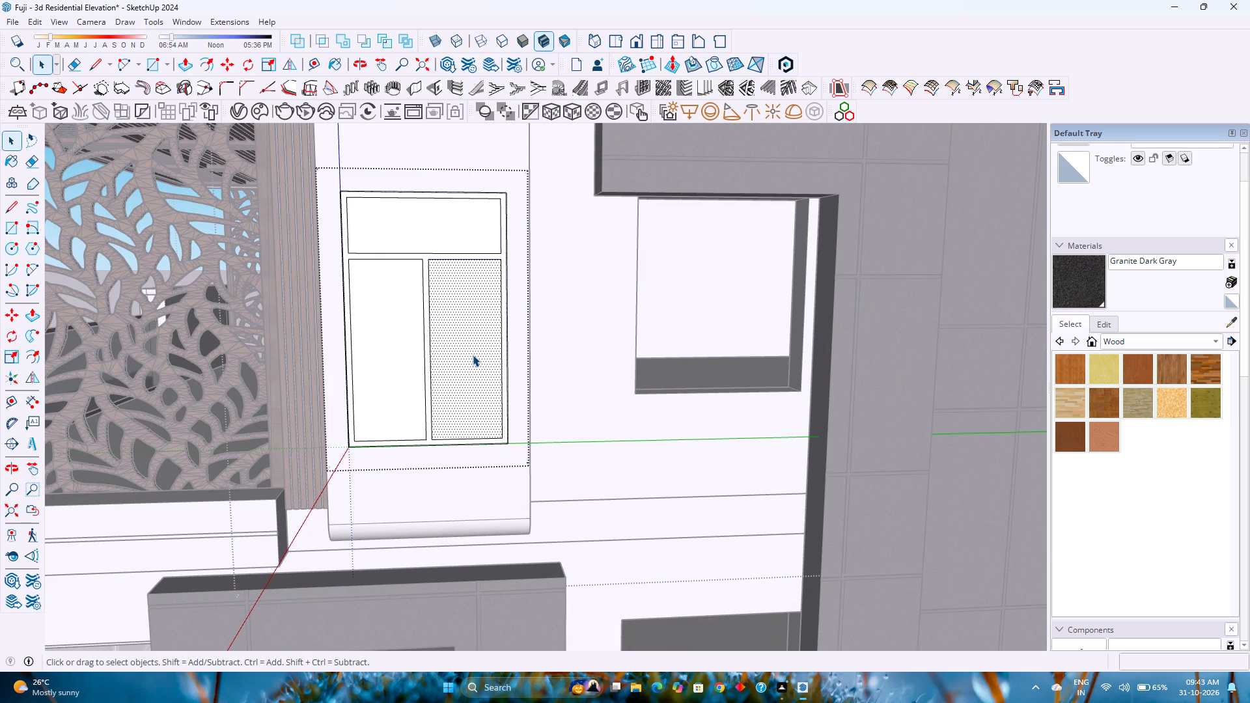
key("Delete")
left_click(397, 327)
key("Delete")
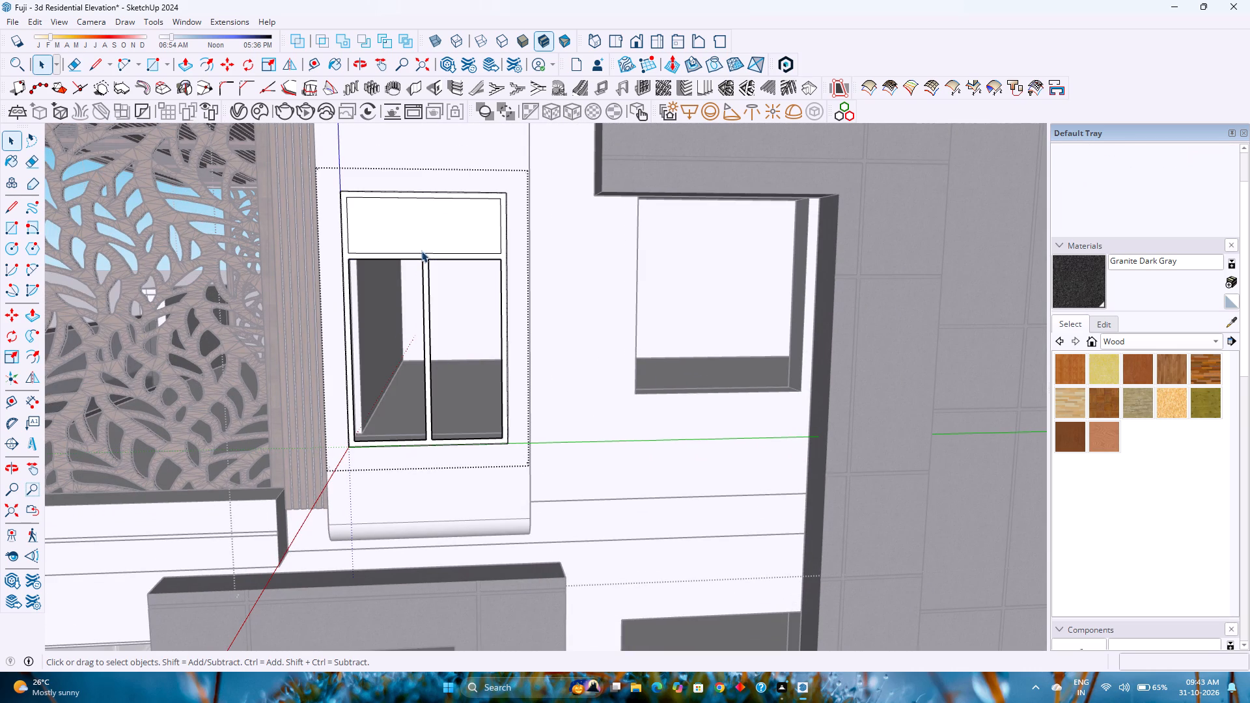
left_click(430, 230)
key("Delete")
Group the divided frame face with its edges and open the new group for editing.
scroll(428, 253, "up", 7)
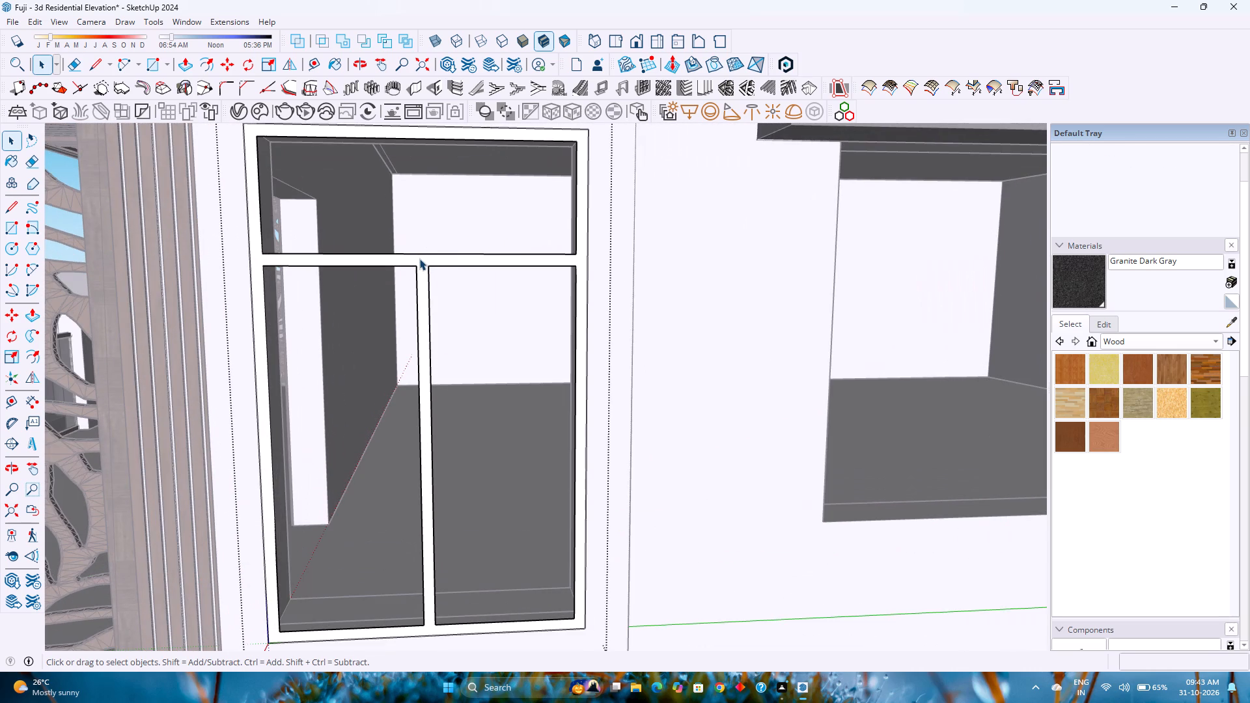
double_click(419, 258)
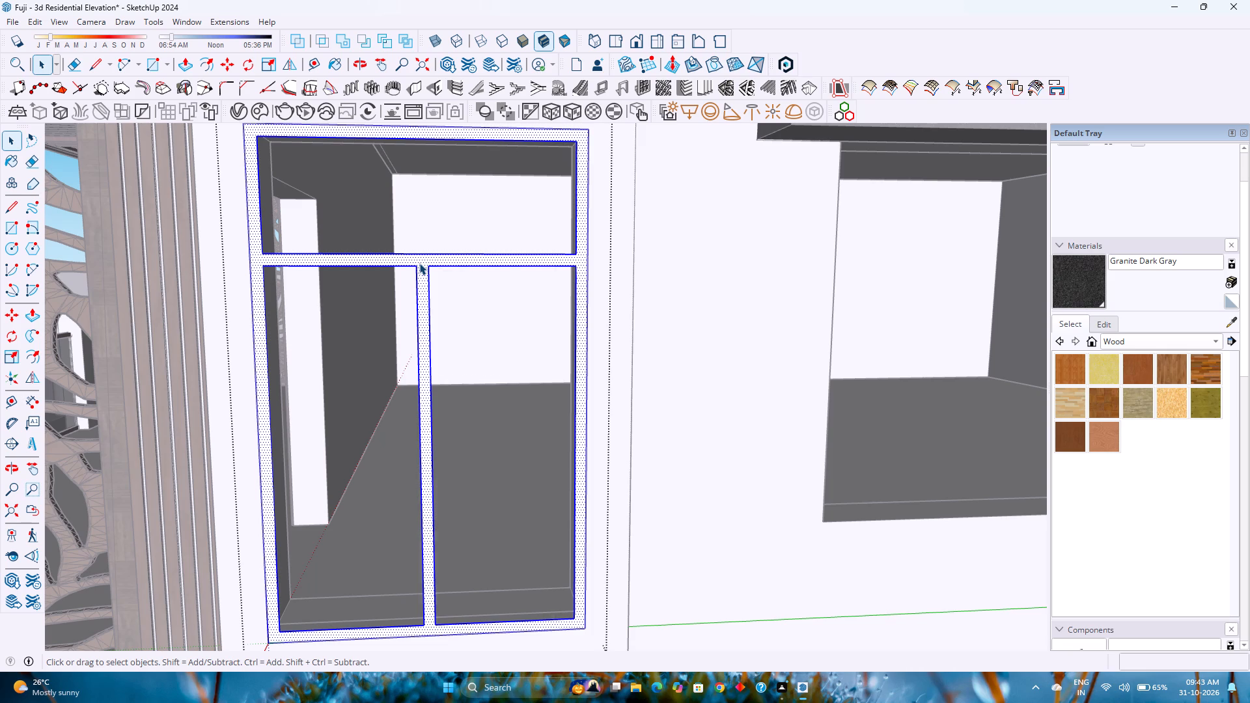
right_click(419, 263)
left_click(480, 389)
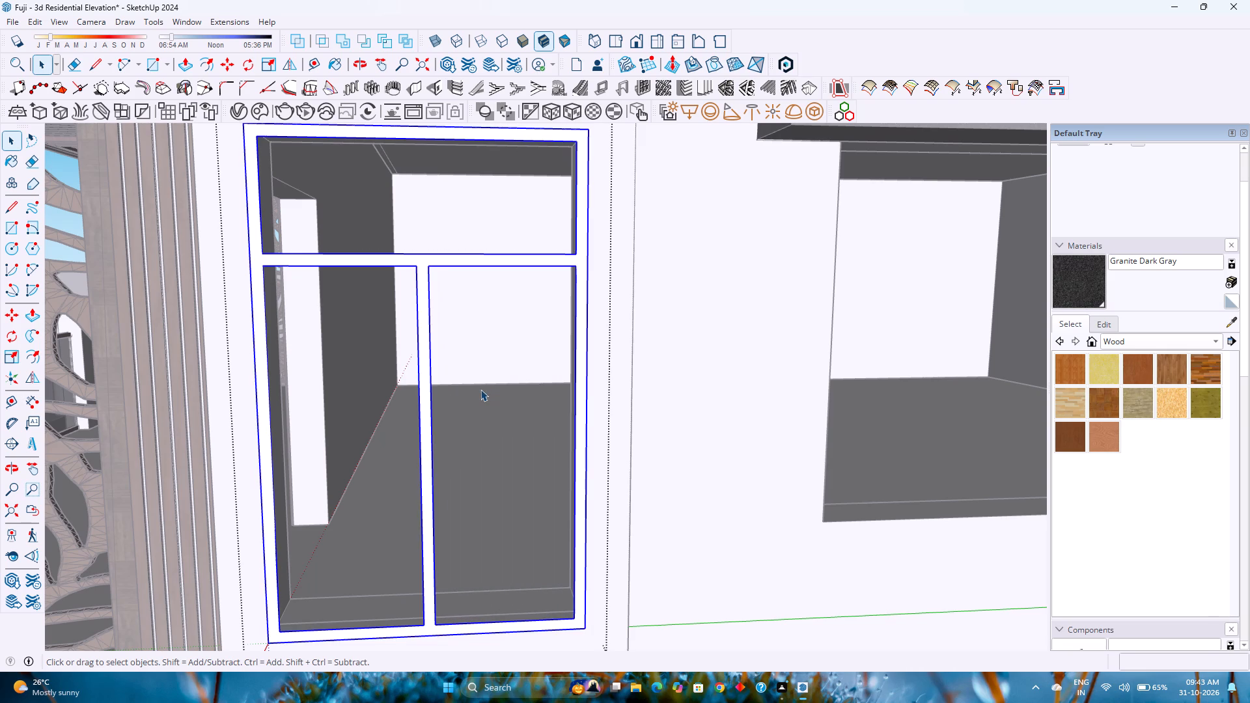
double_click(425, 262)
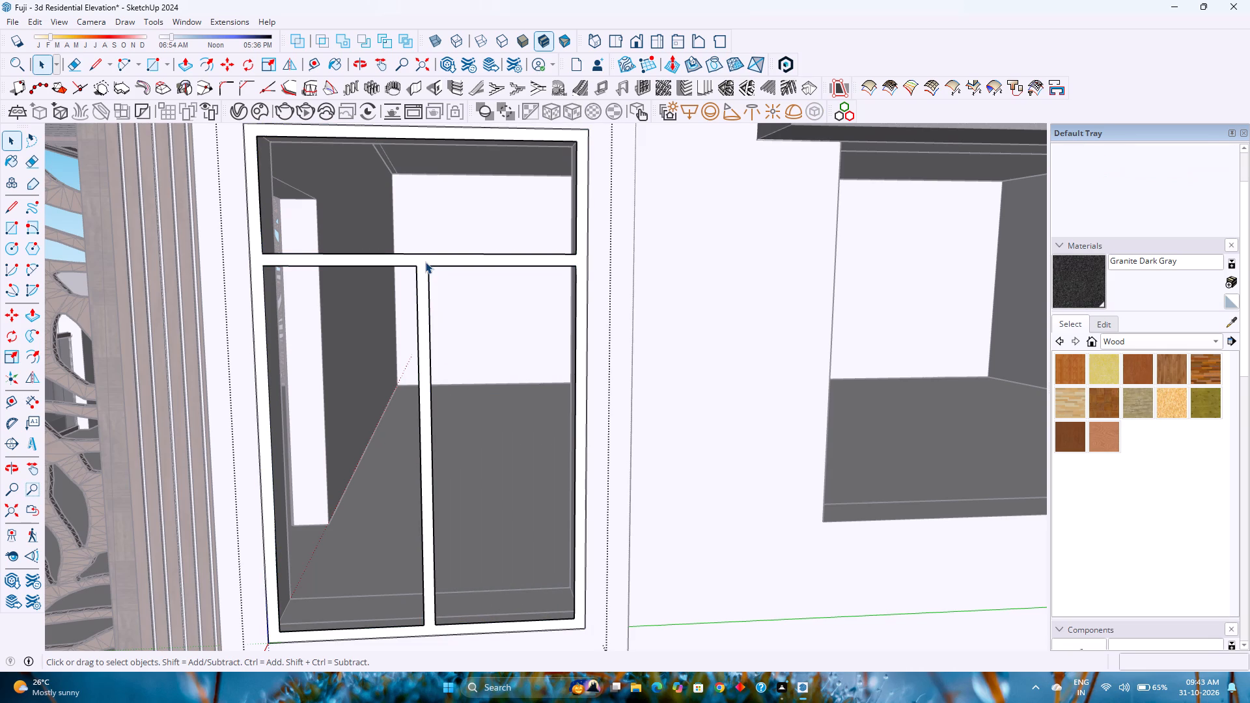
Examine the window frame in its wall opening from different angles and distances.
scroll(424, 262, "down", 4)
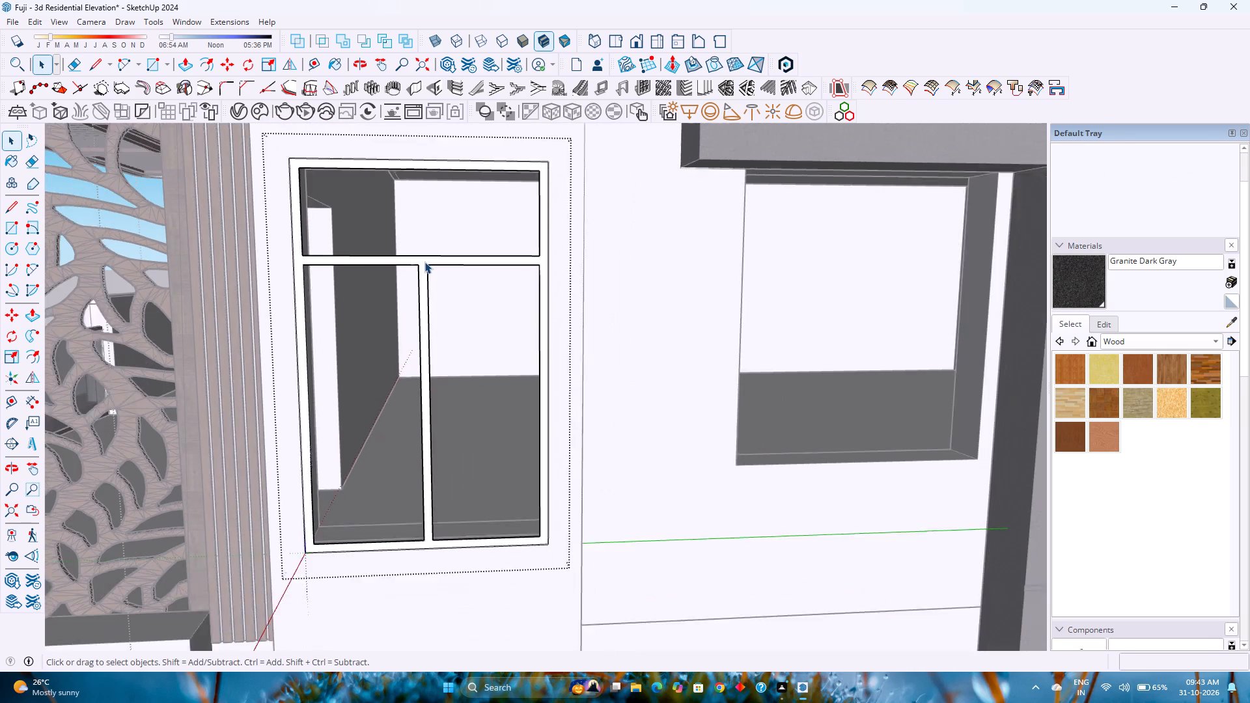
middle_click_drag(423, 267, 347, 306)
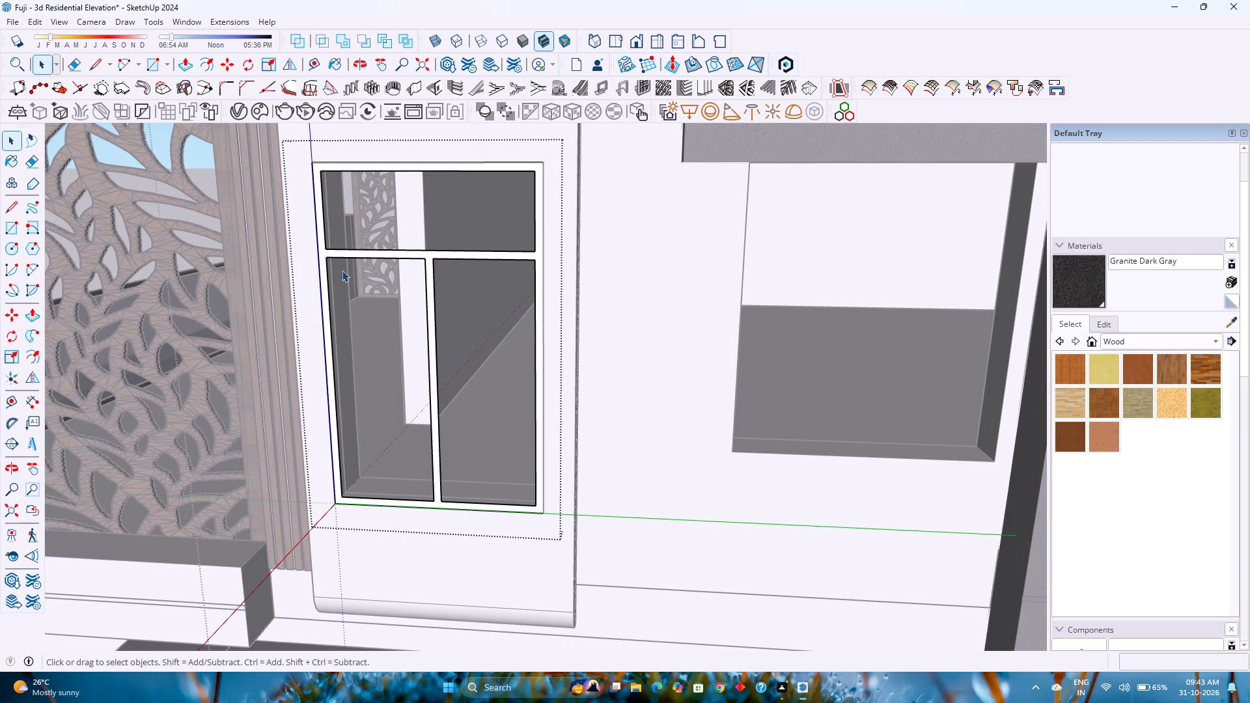
scroll(346, 268, "down", 4)
middle_click_drag(378, 256, 365, 333, "shift")
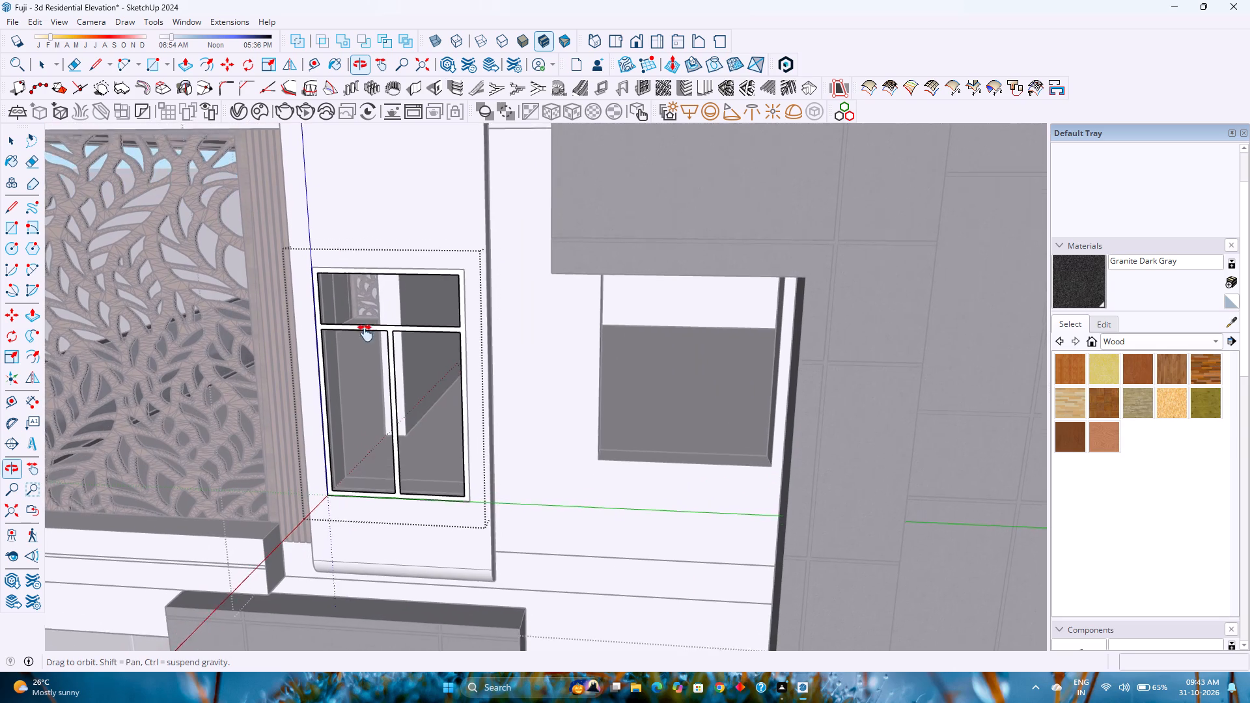
middle_click_drag(365, 333, 365, 340, "shift")
scroll(354, 347, "up", 7)
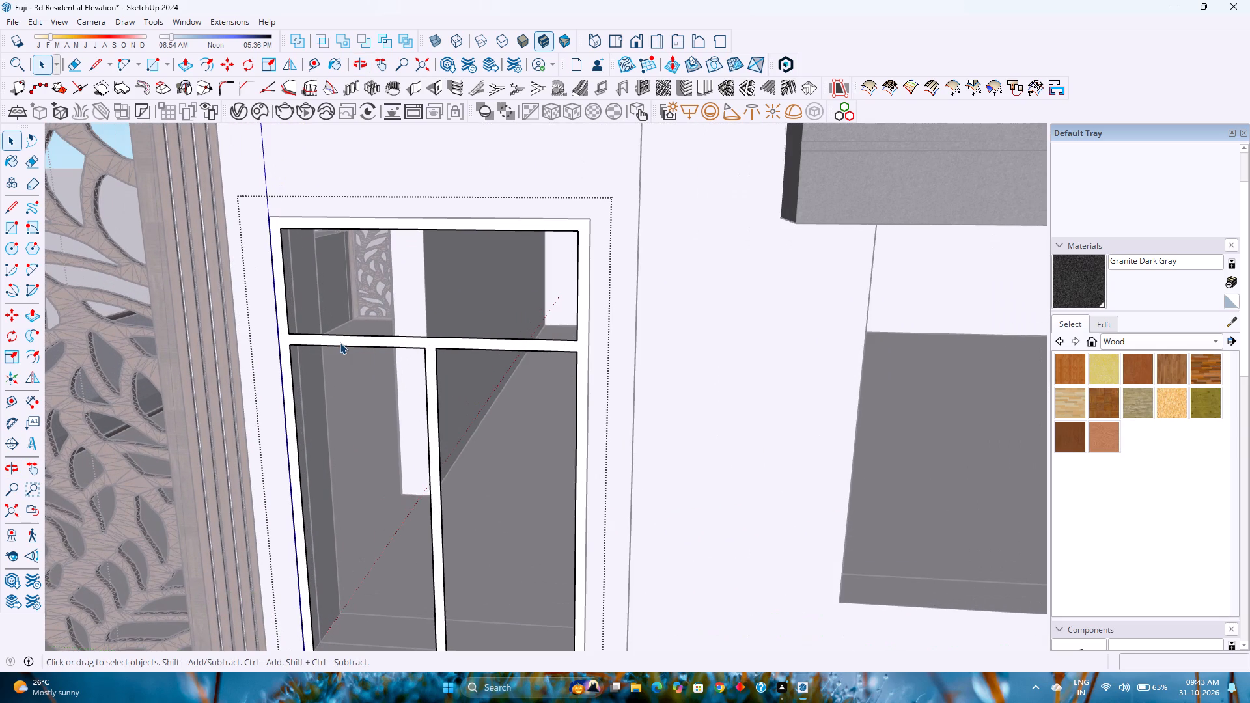
Draw a 1' 2" by 3' 3" rectangle filling the upper pane opening of the frame and group it.
key("p")
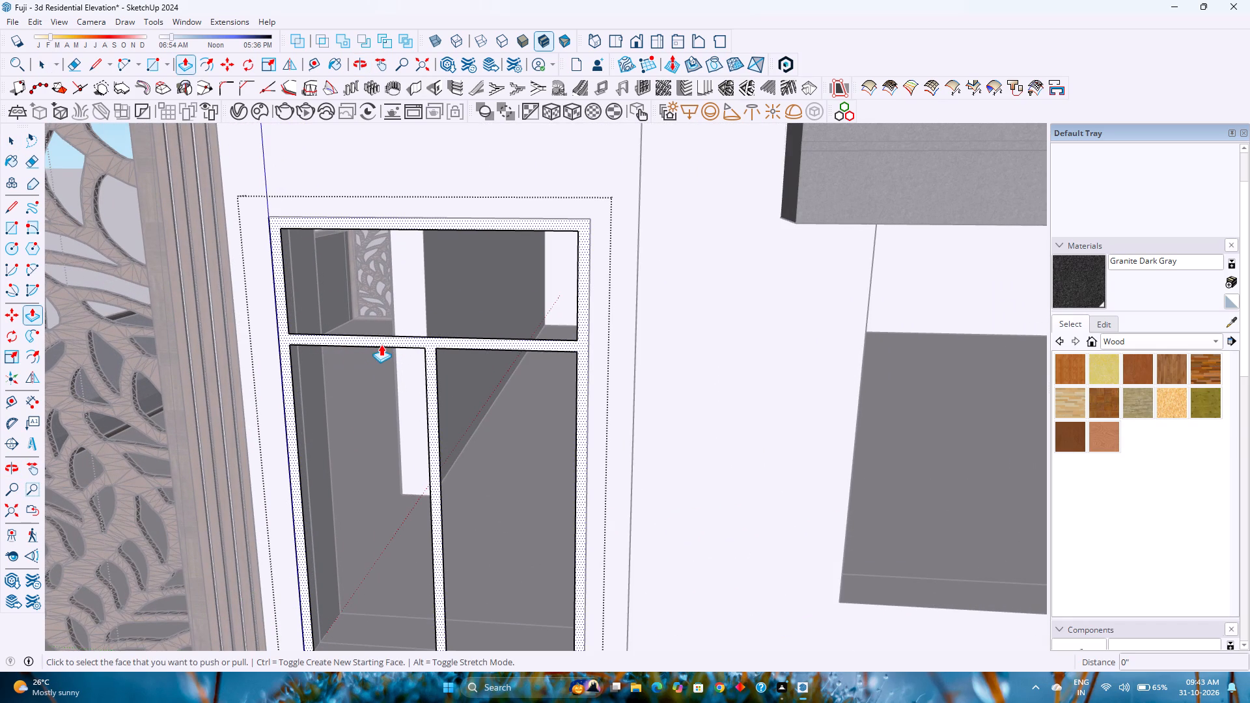
key("r")
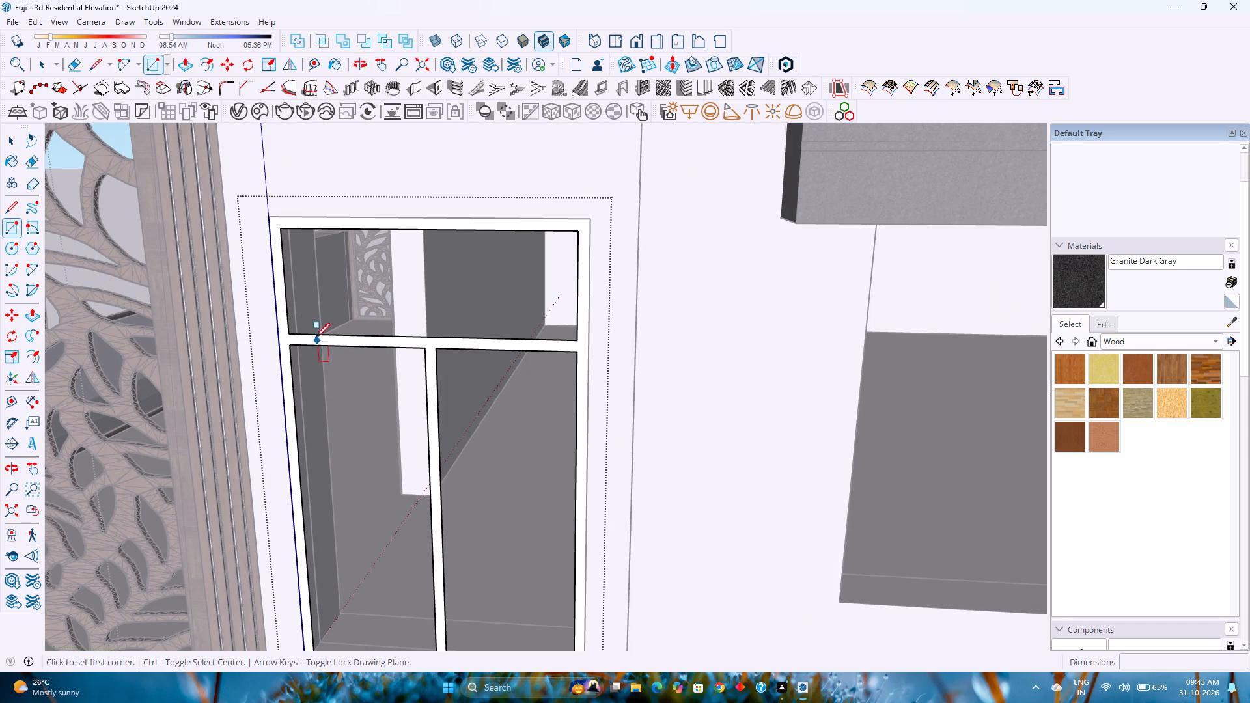
left_click(280, 228)
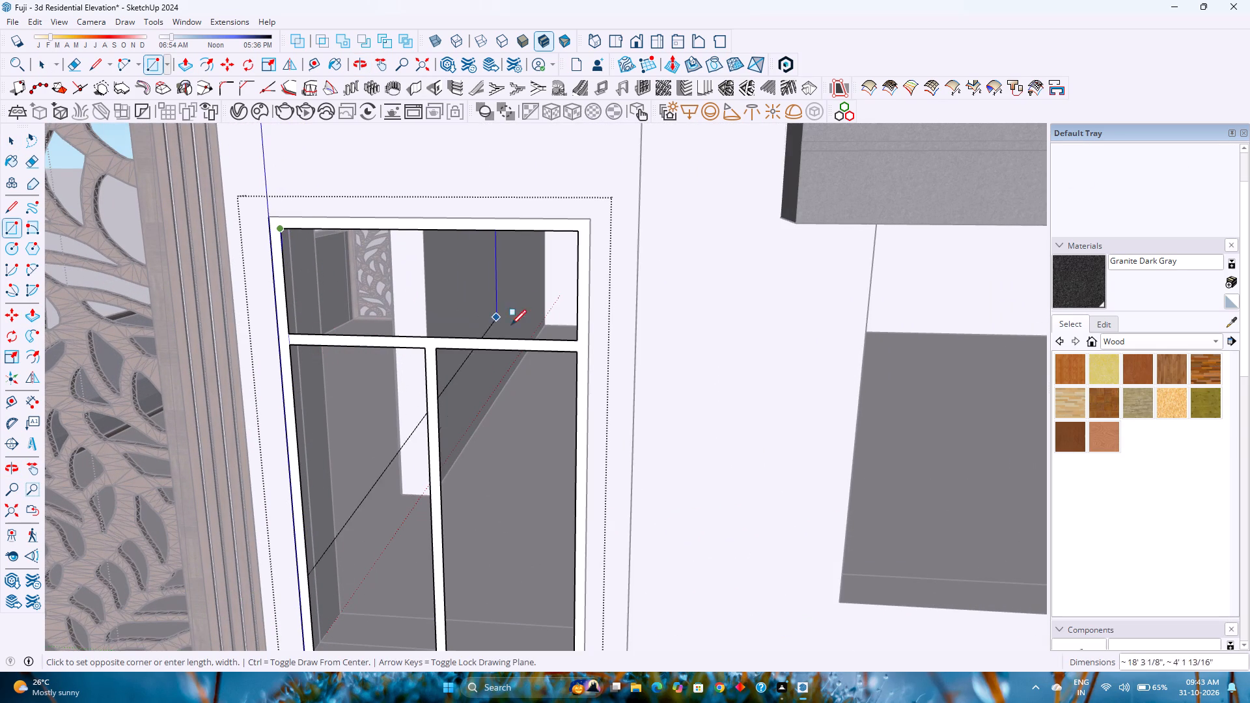
left_click(577, 342)
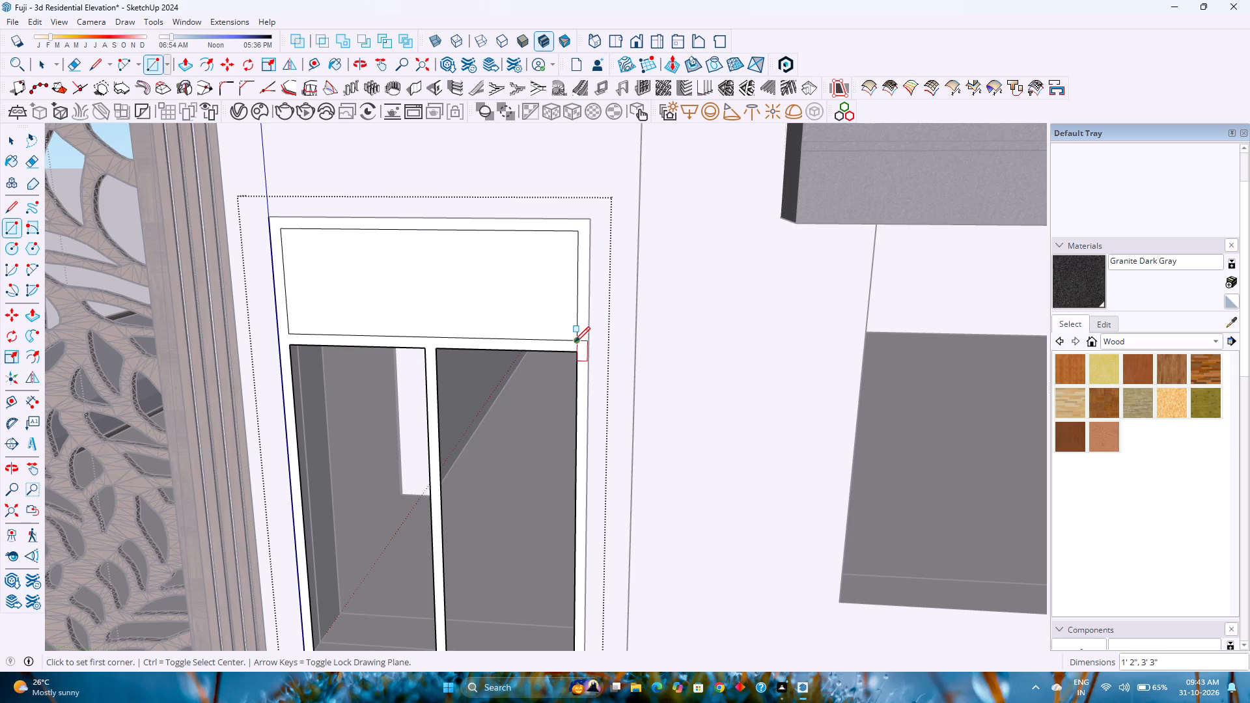
key("space")
scroll(514, 316, "up", 2)
double_click(514, 316)
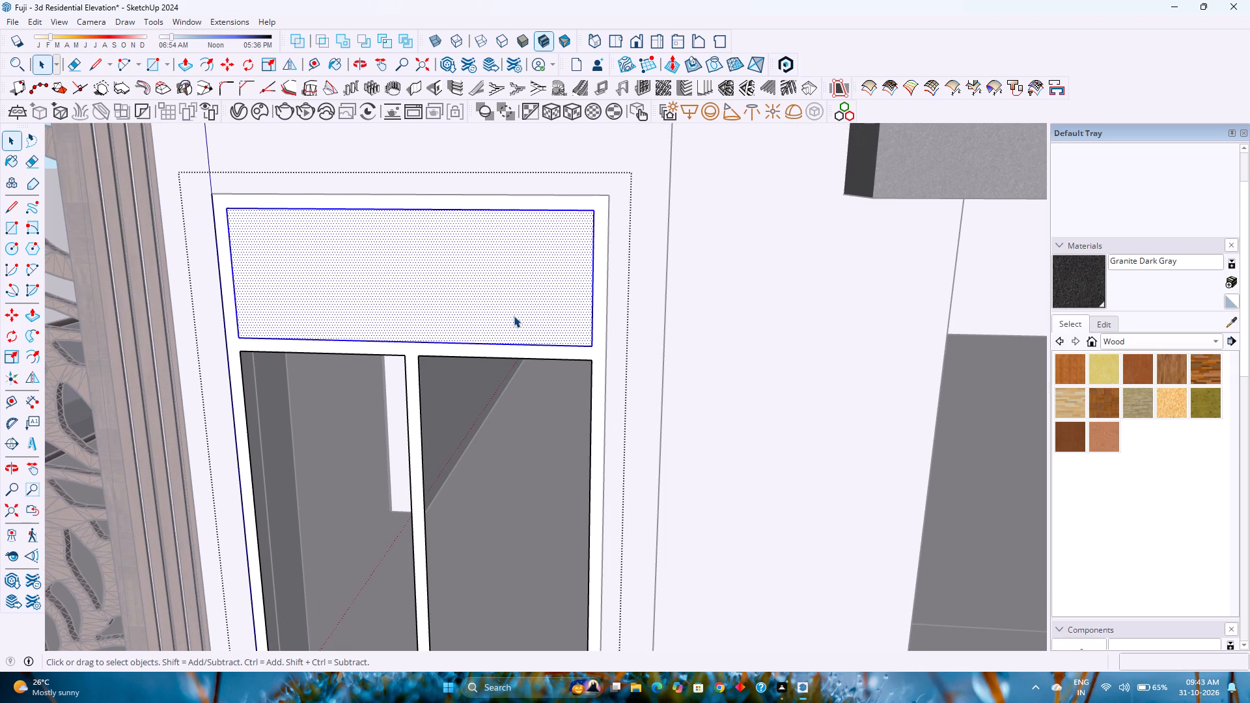
right_click(514, 316)
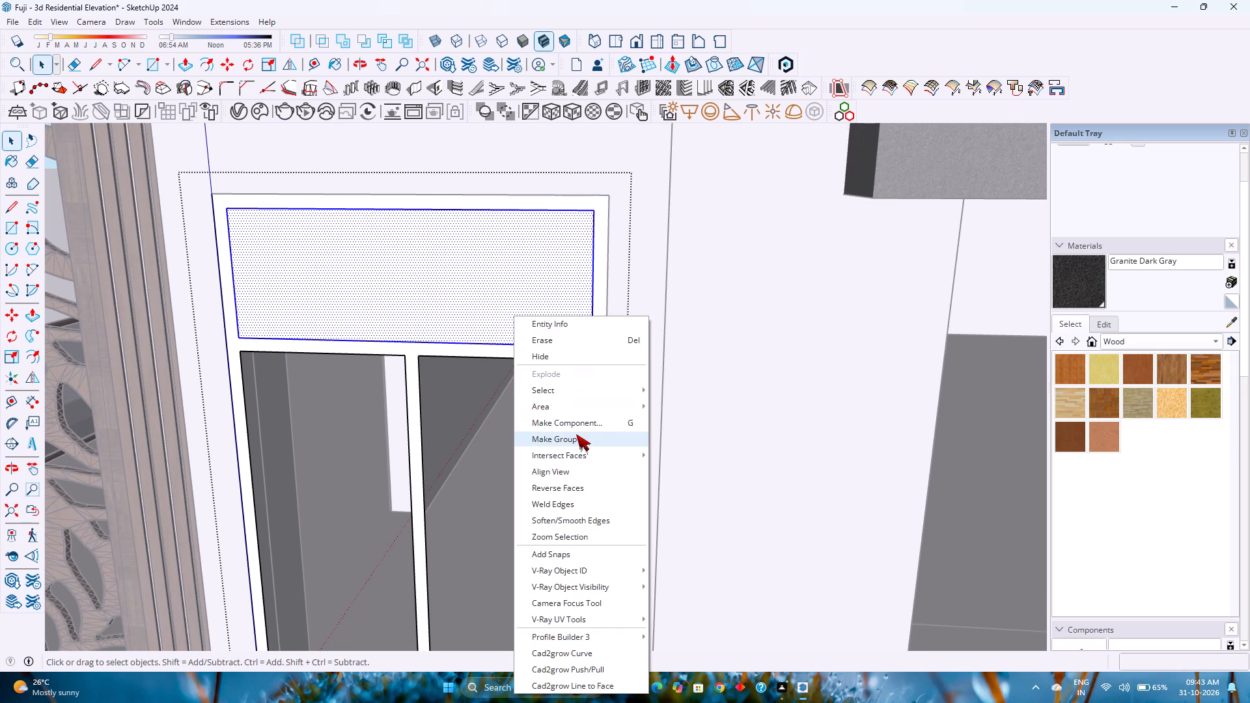
left_click(576, 434)
Draw a 1' 6 3/4" by 3' 11 1/2" rectangle over each of the two lower pane openings, from corner to corner.
key("r")
scroll(248, 359, "down", 2)
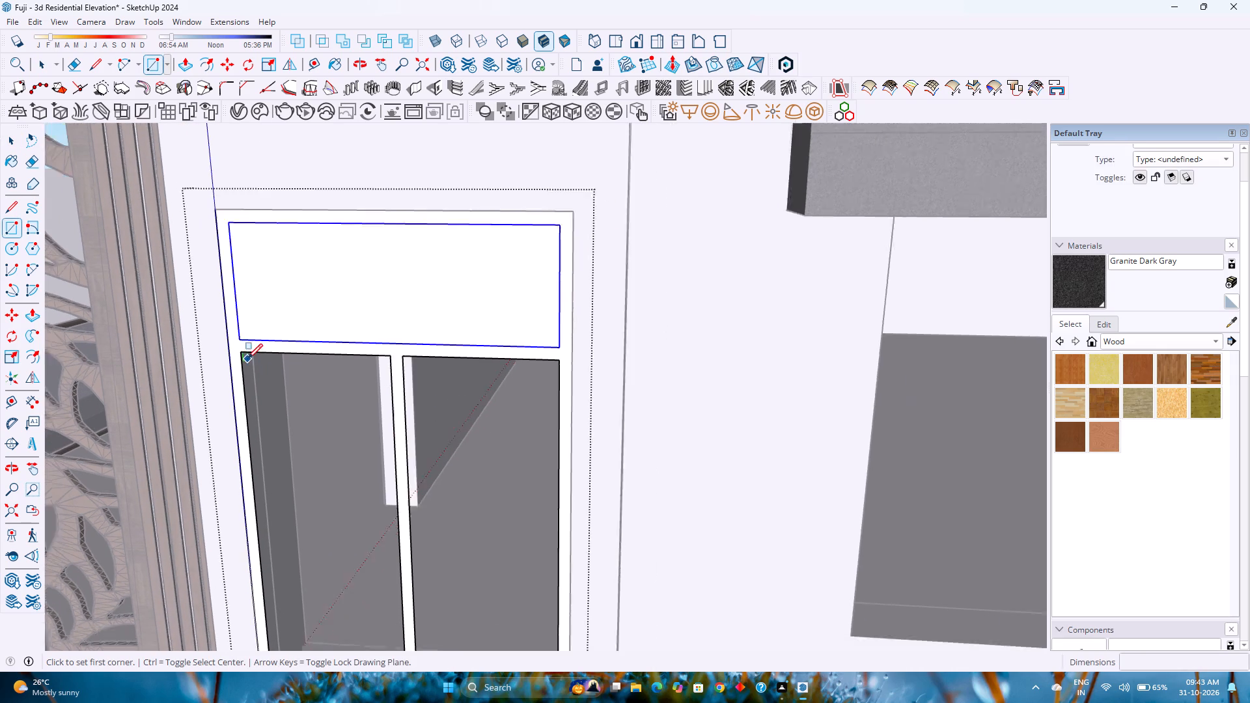
scroll(247, 359, "down", 2)
left_click(245, 353)
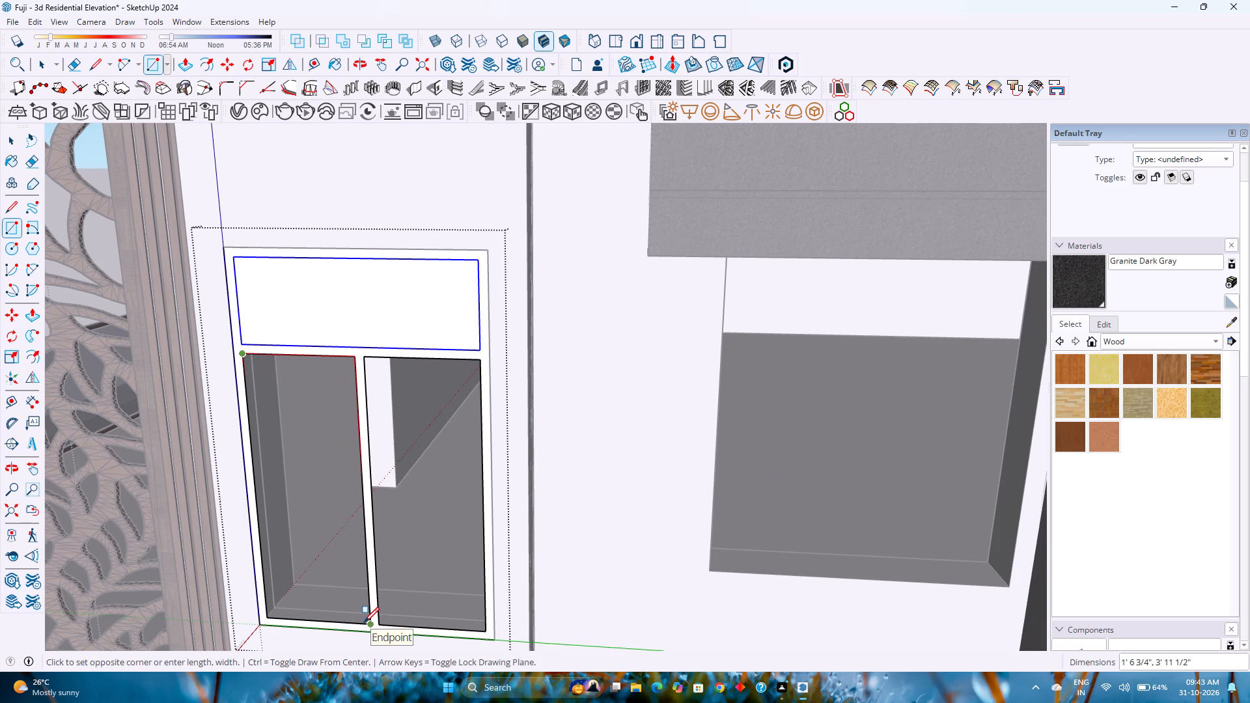
left_click(364, 622)
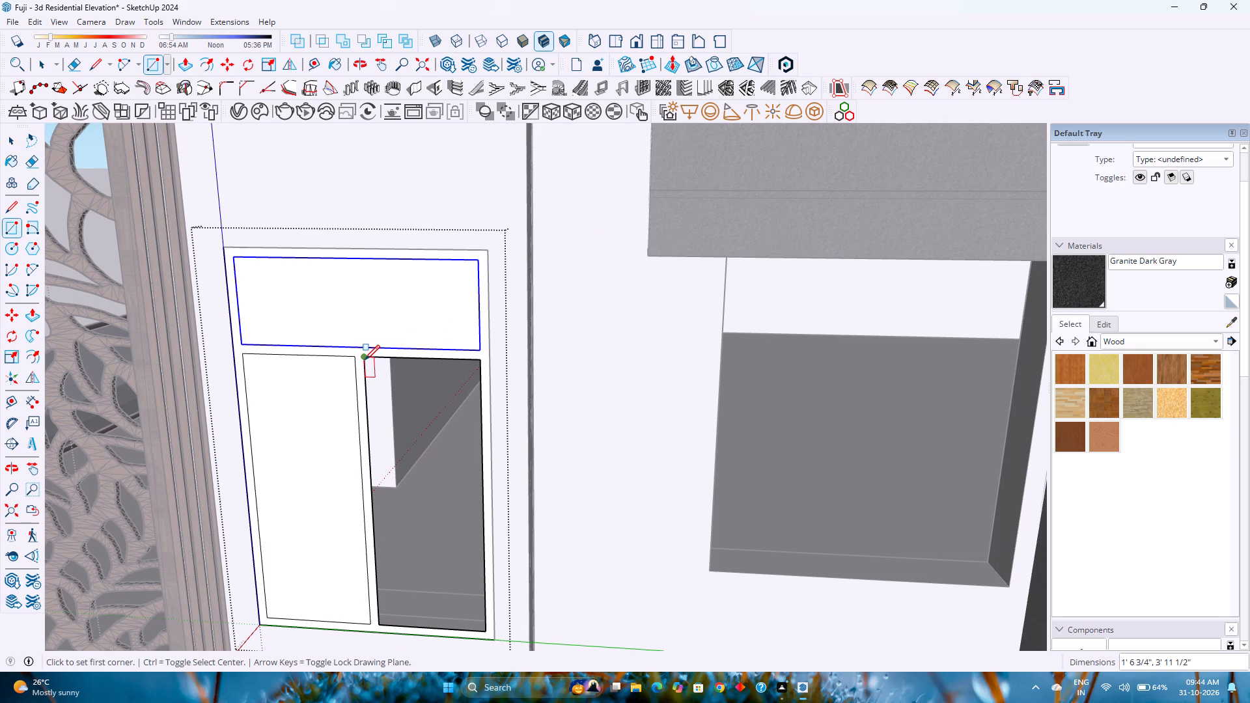
left_click(365, 360)
left_click(486, 631)
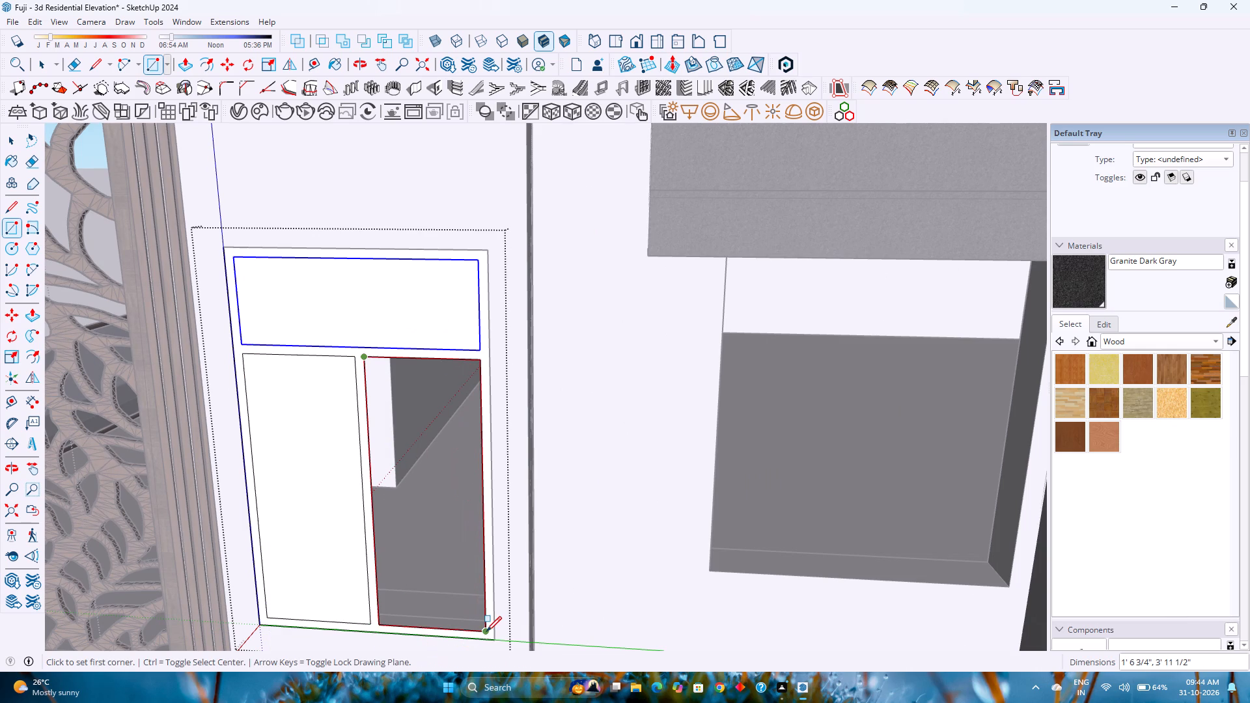
Make each of the two lower pane rectangles a separate group, including its face and edges.
key("space")
double_click(329, 525)
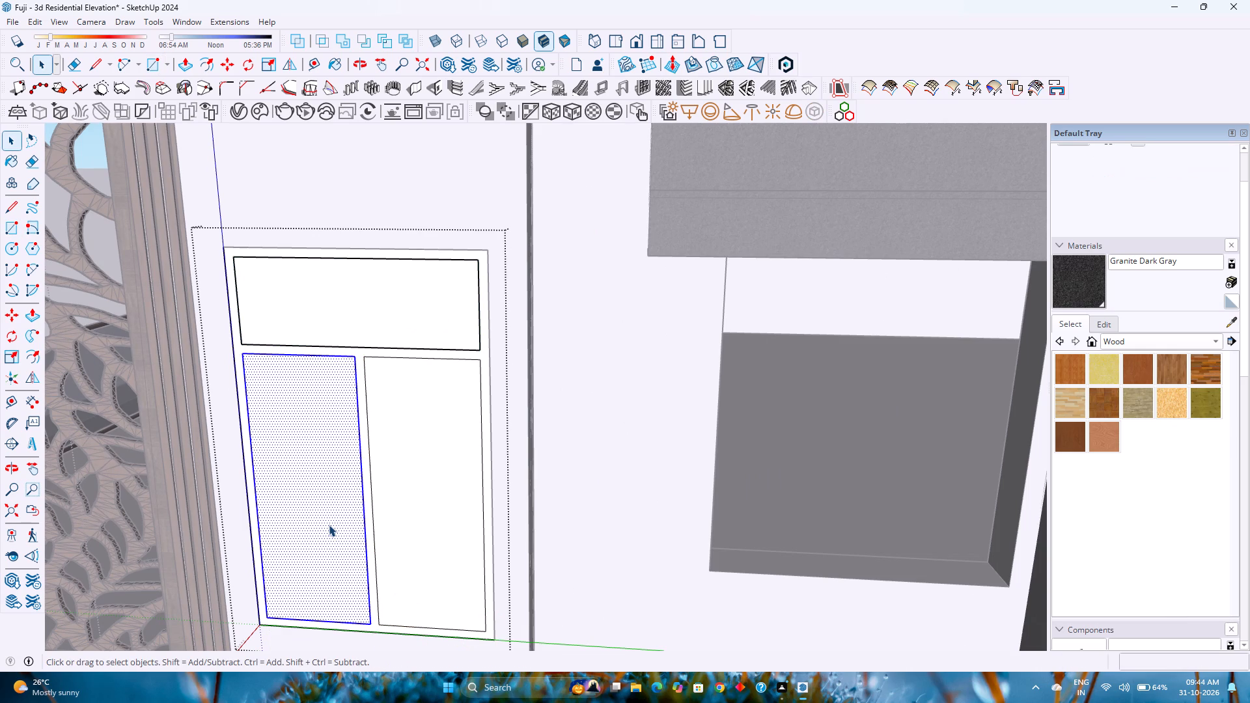
right_click(329, 525)
left_click(382, 273)
double_click(412, 420)
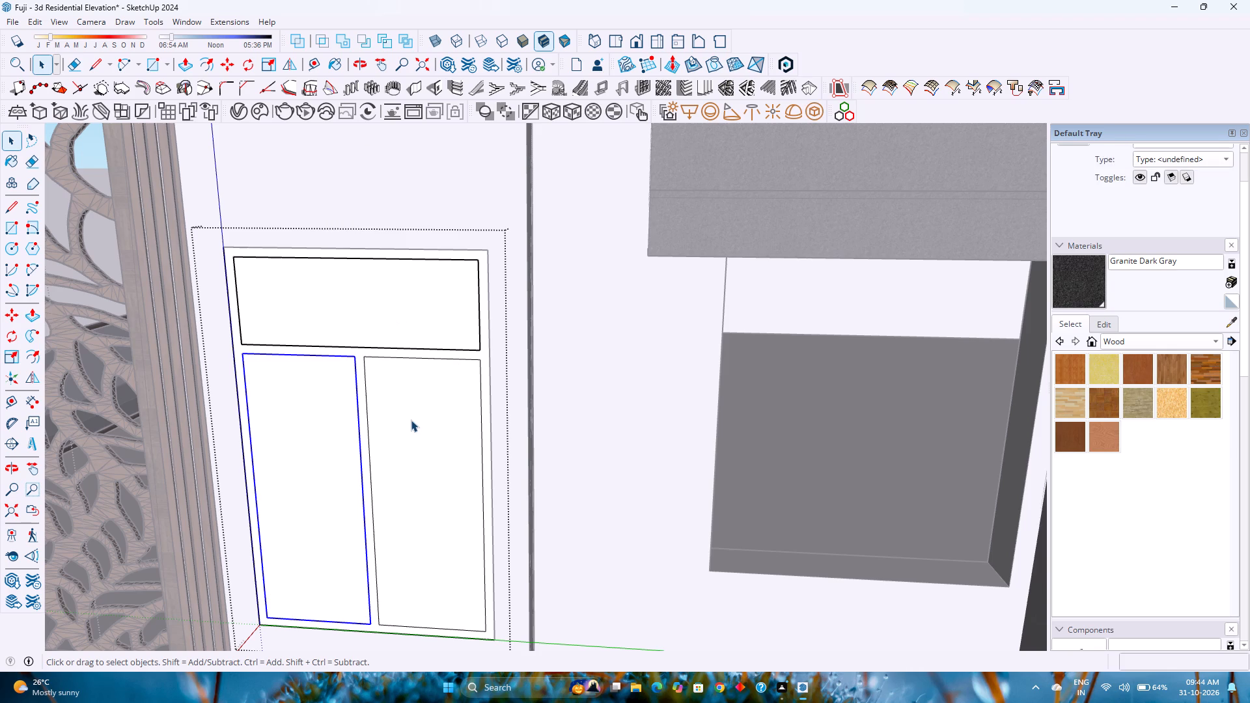
double_click(410, 419)
double_click(410, 415)
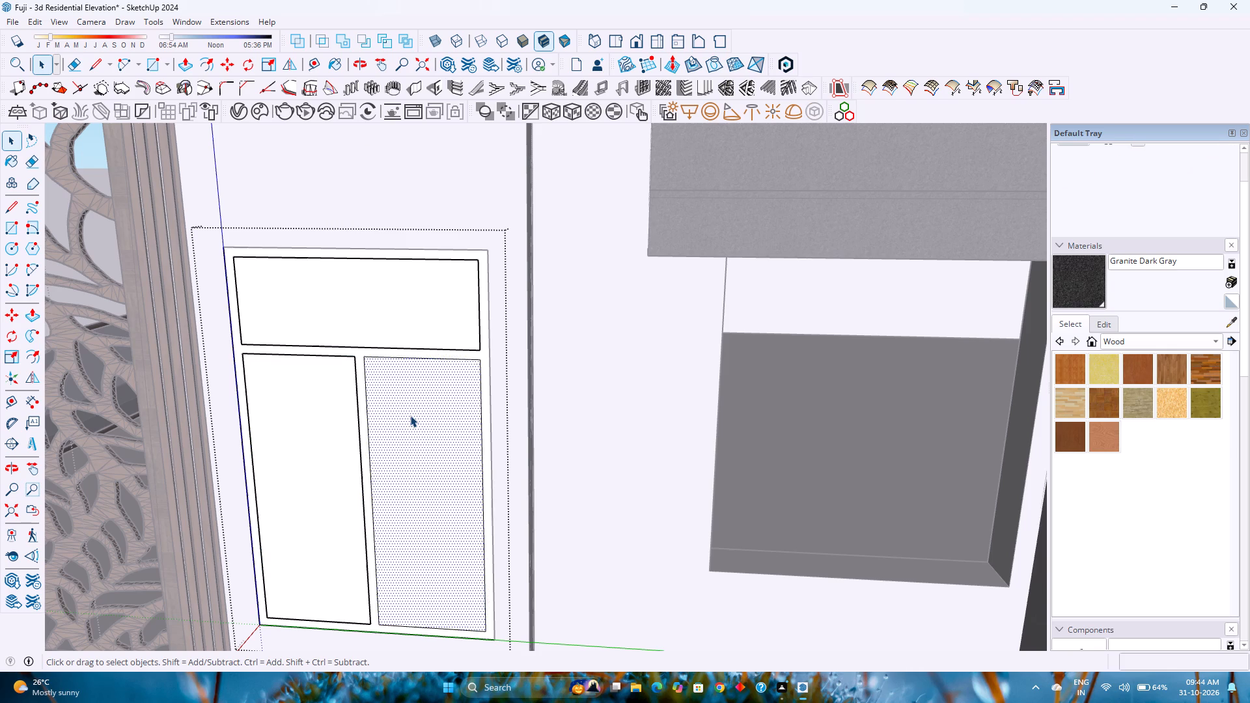
right_click(410, 415)
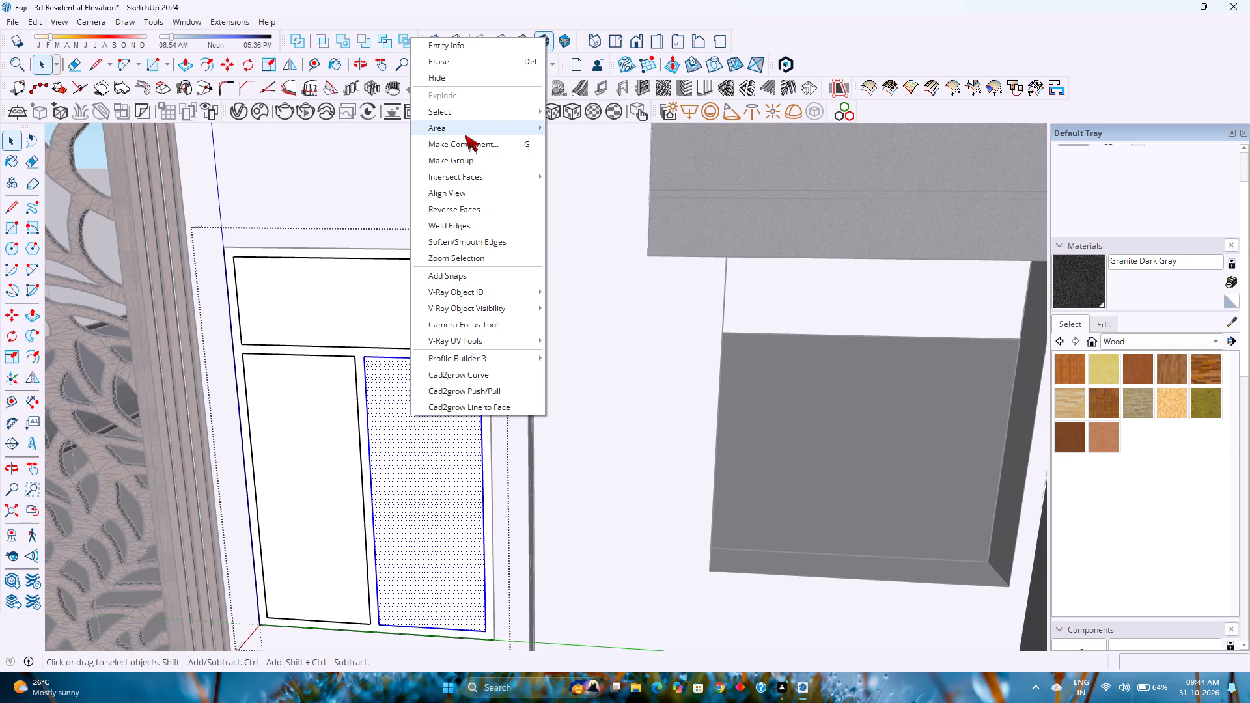
left_click(483, 161)
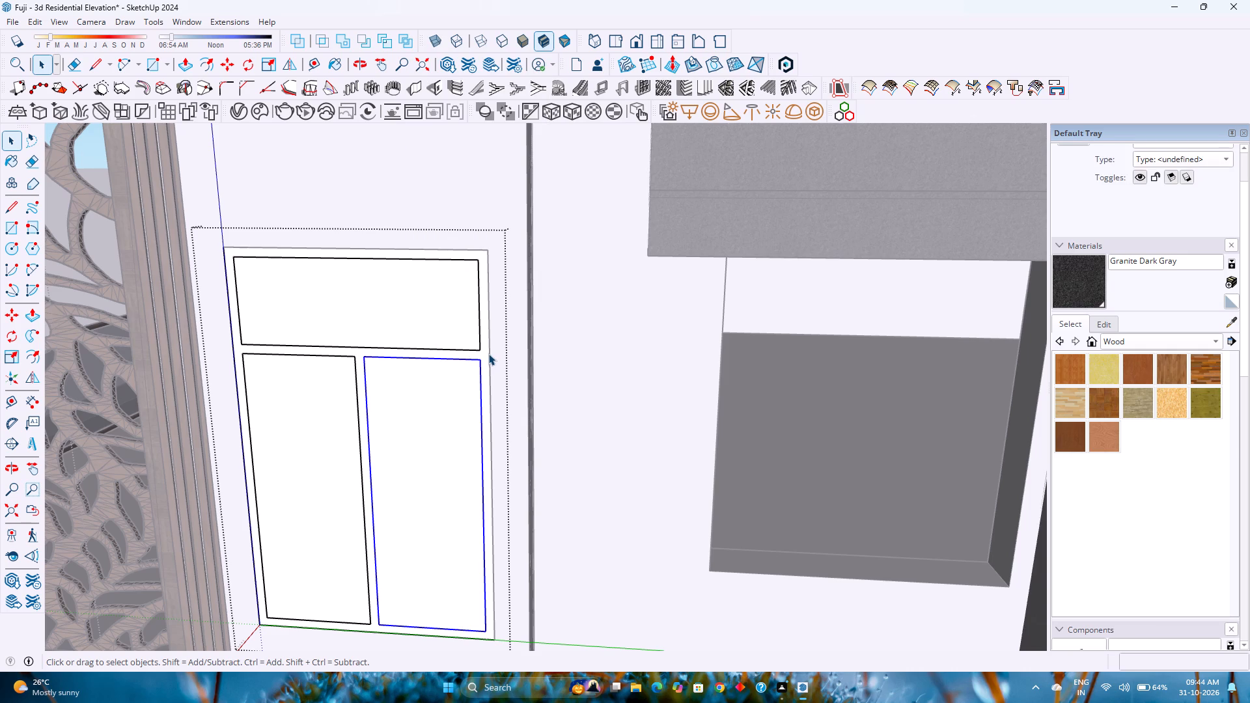
Open the window frame group and extrude the frame face outward by 1.5".
key("Escape")
left_click(482, 344)
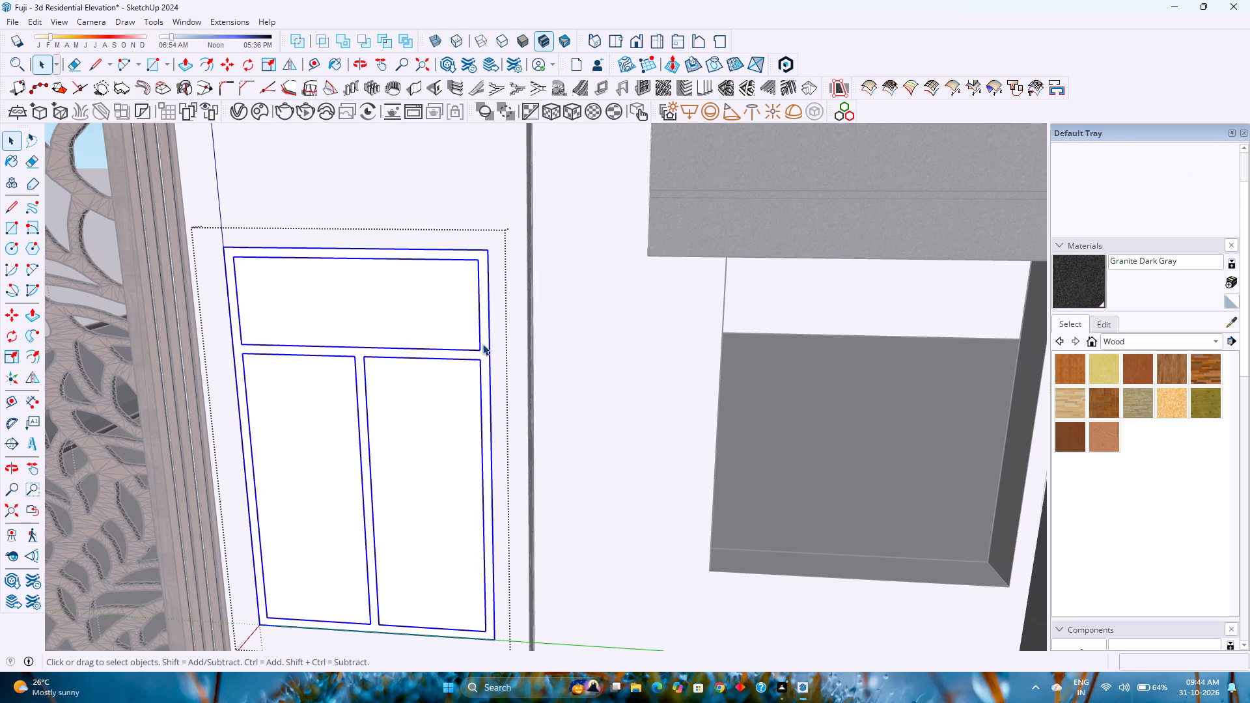
double_click(484, 346)
key("p")
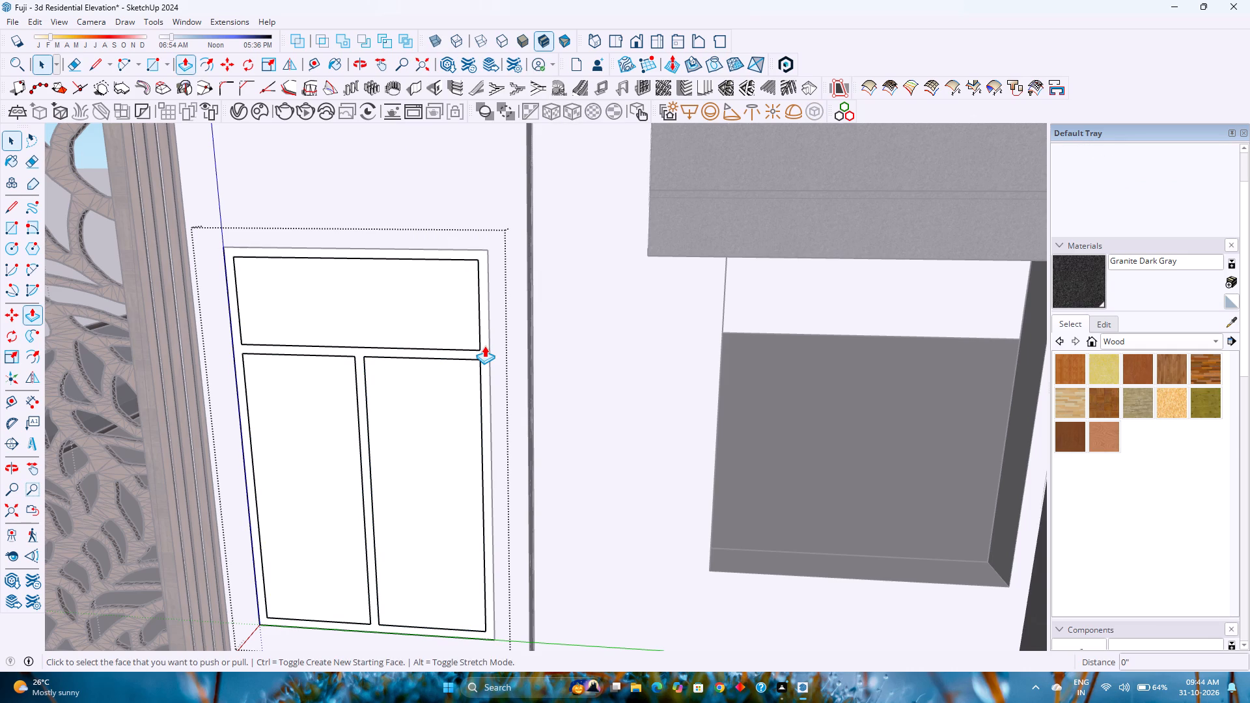
left_click(484, 346)
key("1")
type(".5")
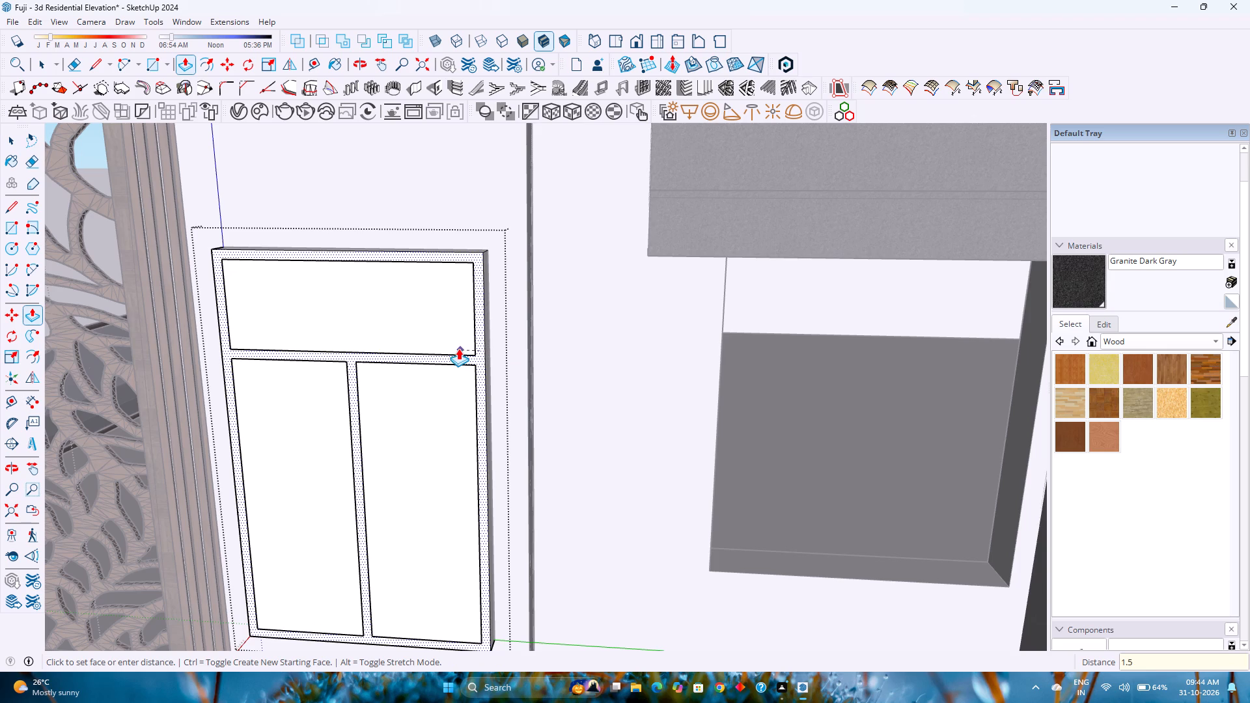
key("Return")
key("space")
scroll(458, 348, "down", 3)
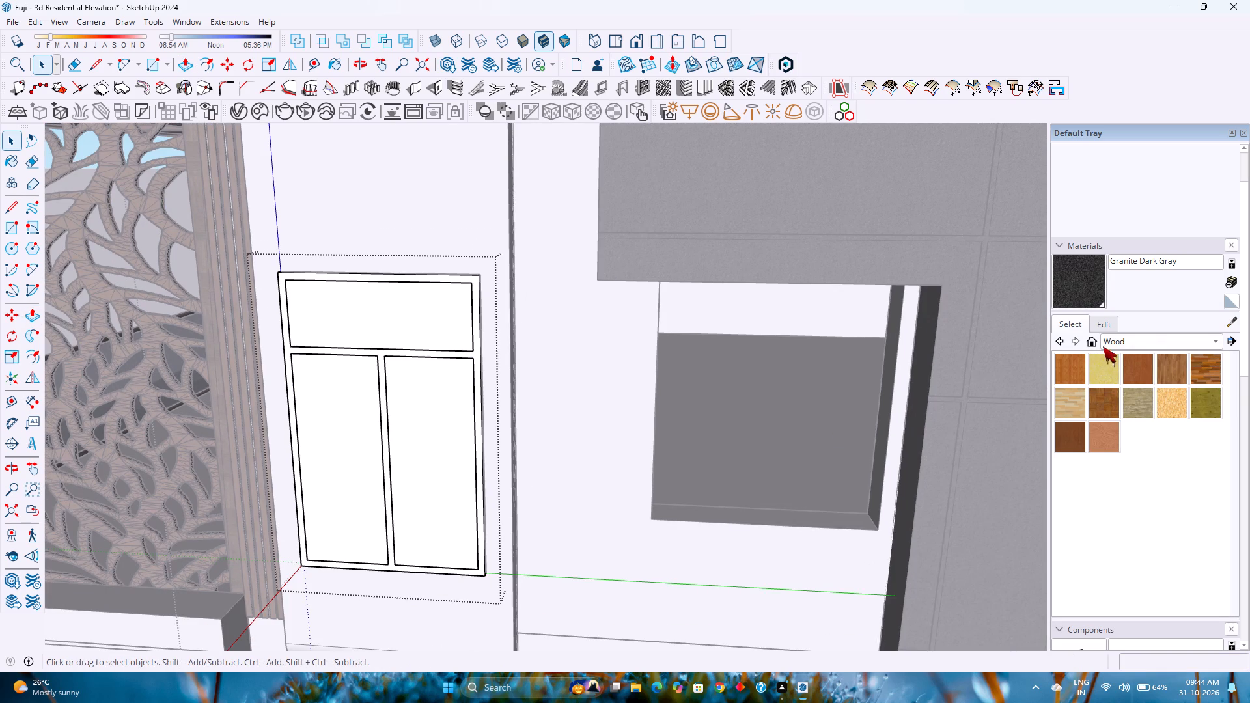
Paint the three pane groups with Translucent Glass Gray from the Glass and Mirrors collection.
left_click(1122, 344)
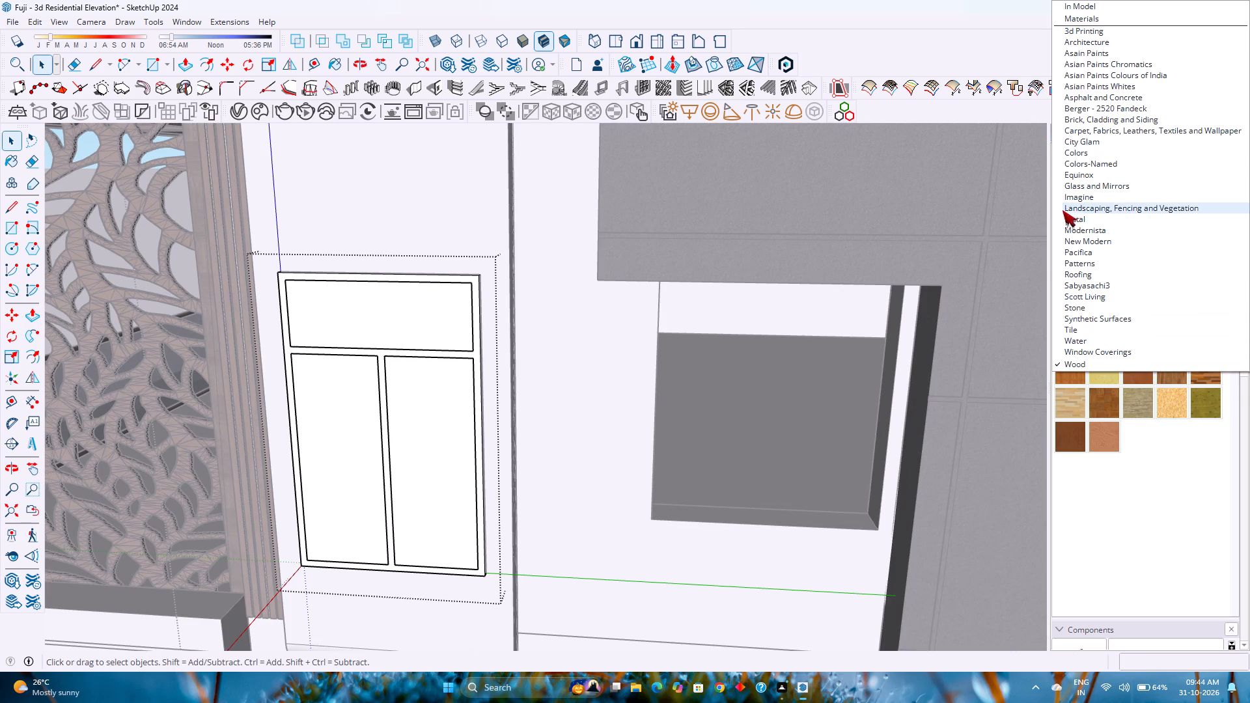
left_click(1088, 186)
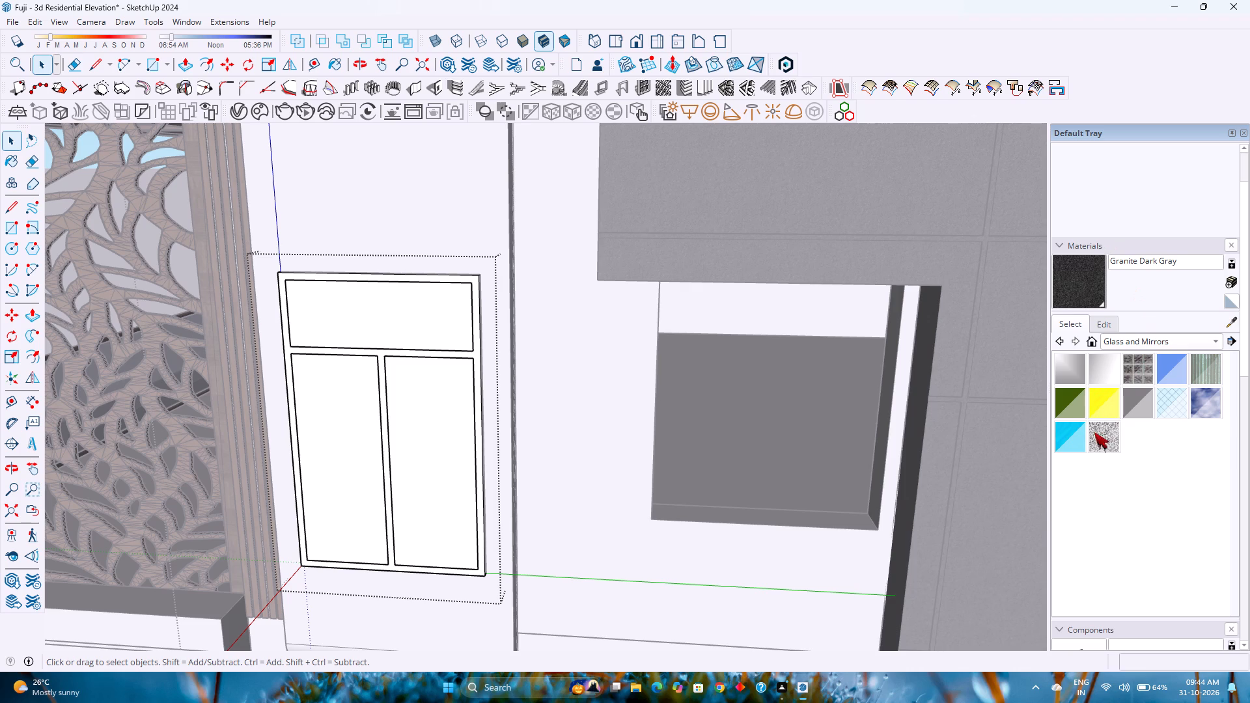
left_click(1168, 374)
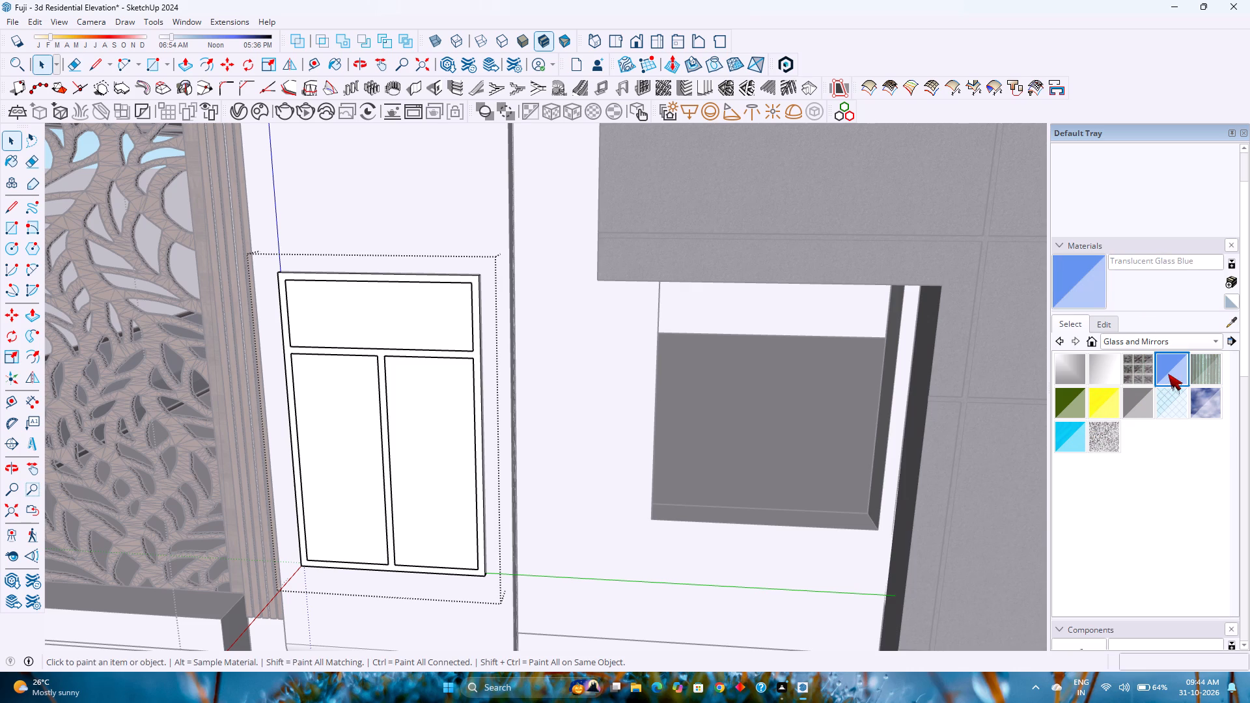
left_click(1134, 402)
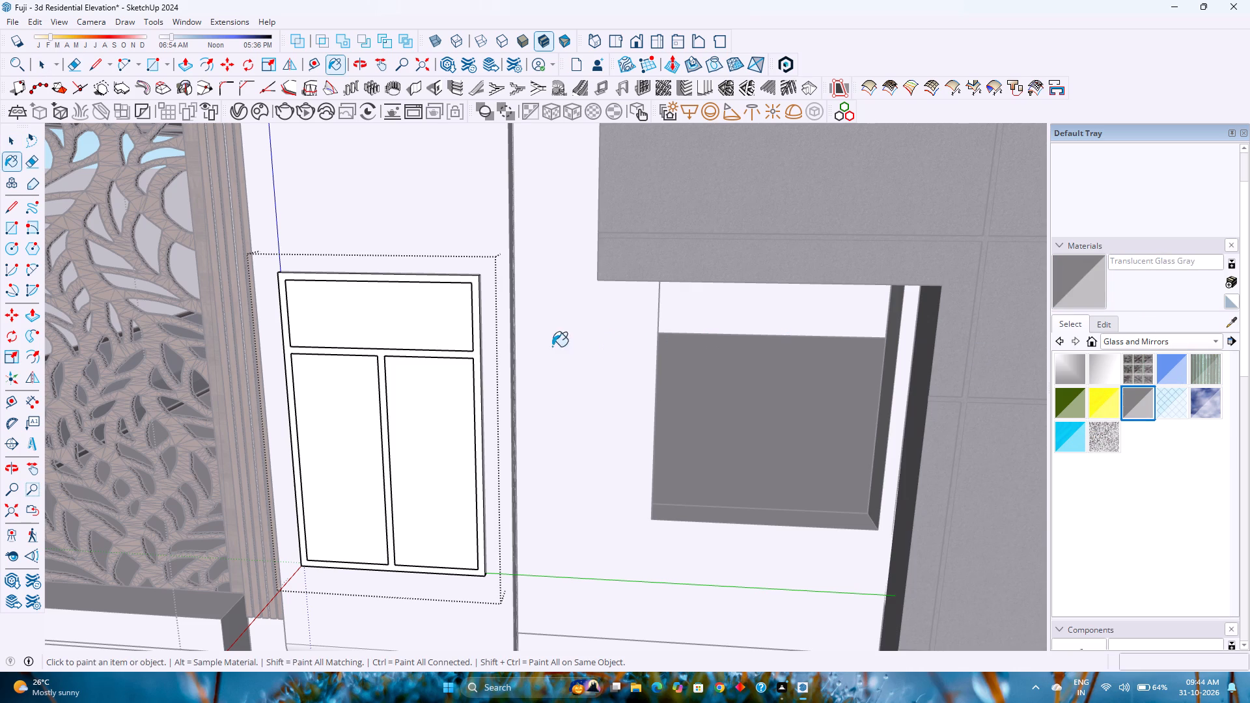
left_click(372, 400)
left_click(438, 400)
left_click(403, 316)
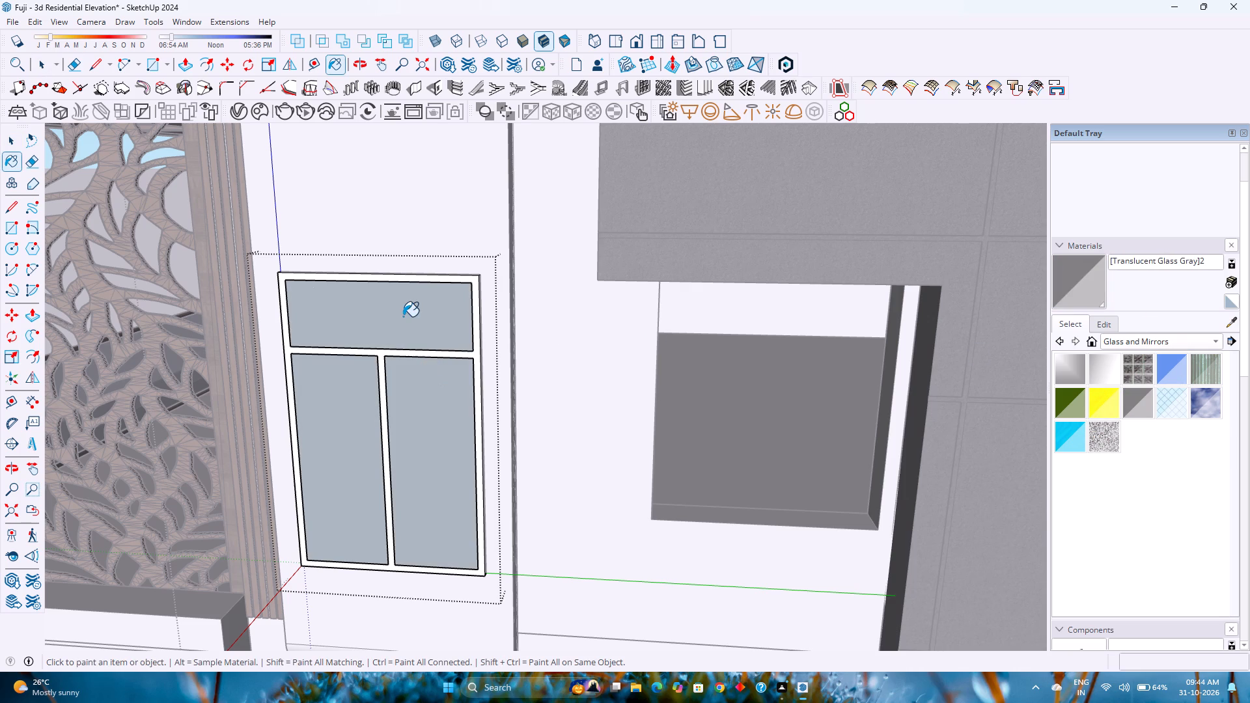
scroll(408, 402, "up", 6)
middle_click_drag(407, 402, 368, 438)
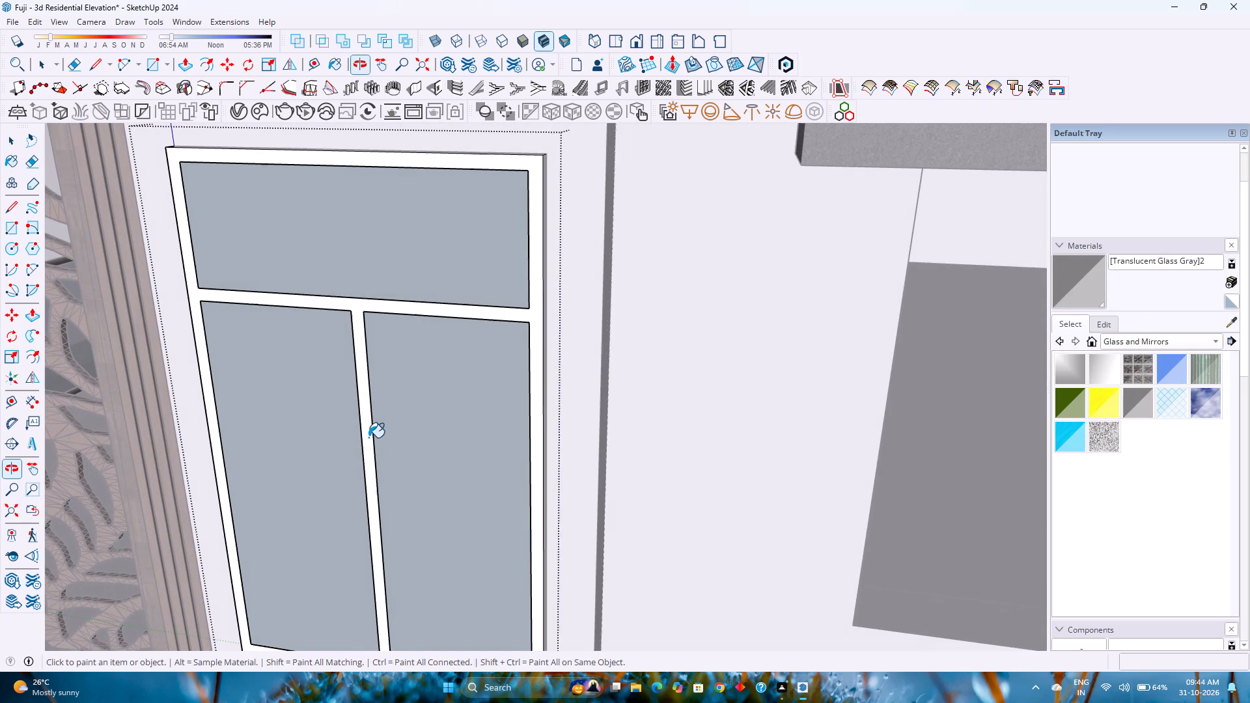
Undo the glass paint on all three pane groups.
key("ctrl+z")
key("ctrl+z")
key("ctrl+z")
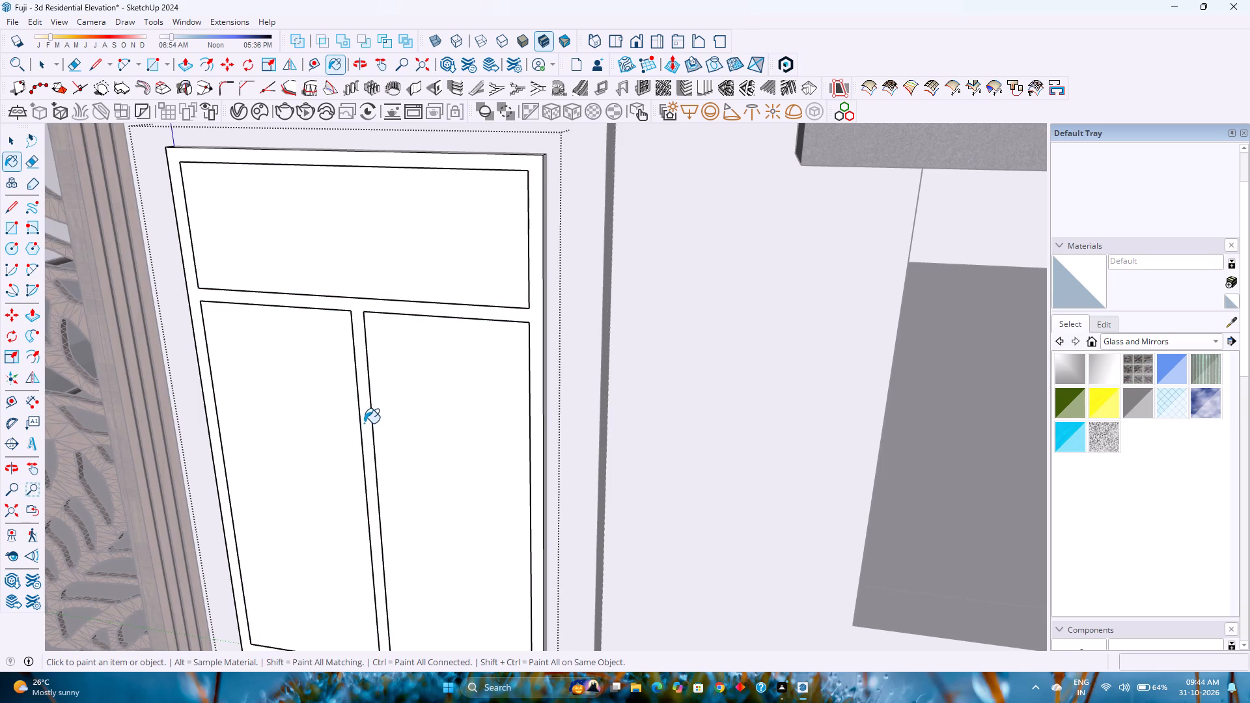
Open the lower right pane group and paint its face with Translucent Glass Gray.
key("space")
double_click(416, 375)
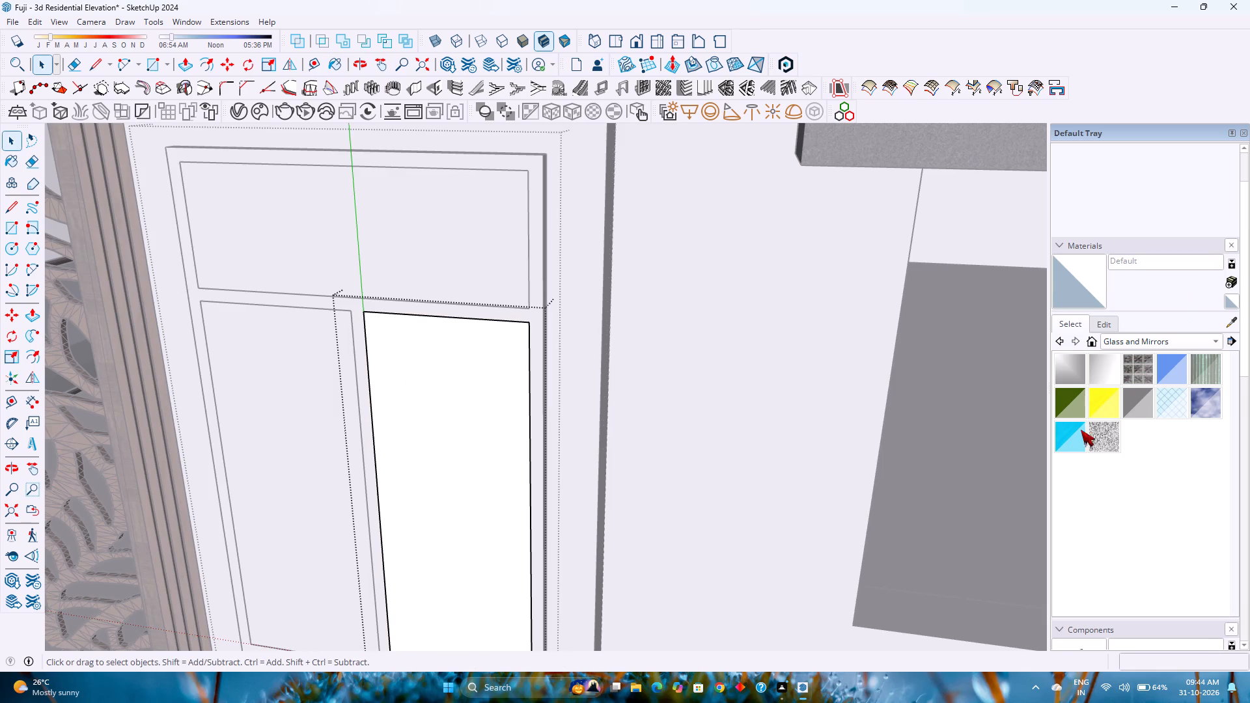
left_click(1129, 410)
left_click(511, 446)
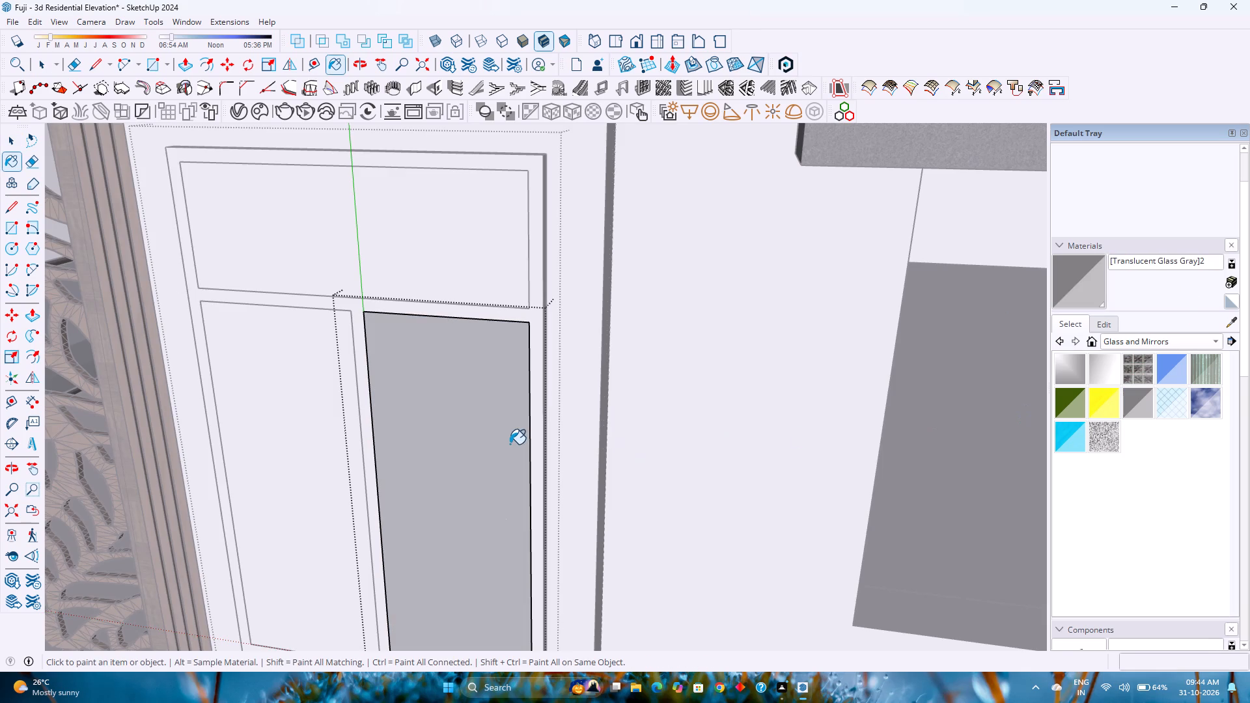
key("Escape")
Examine the painted lower right pane within the facade from different angles and distances.
scroll(775, 394, "down", 3)
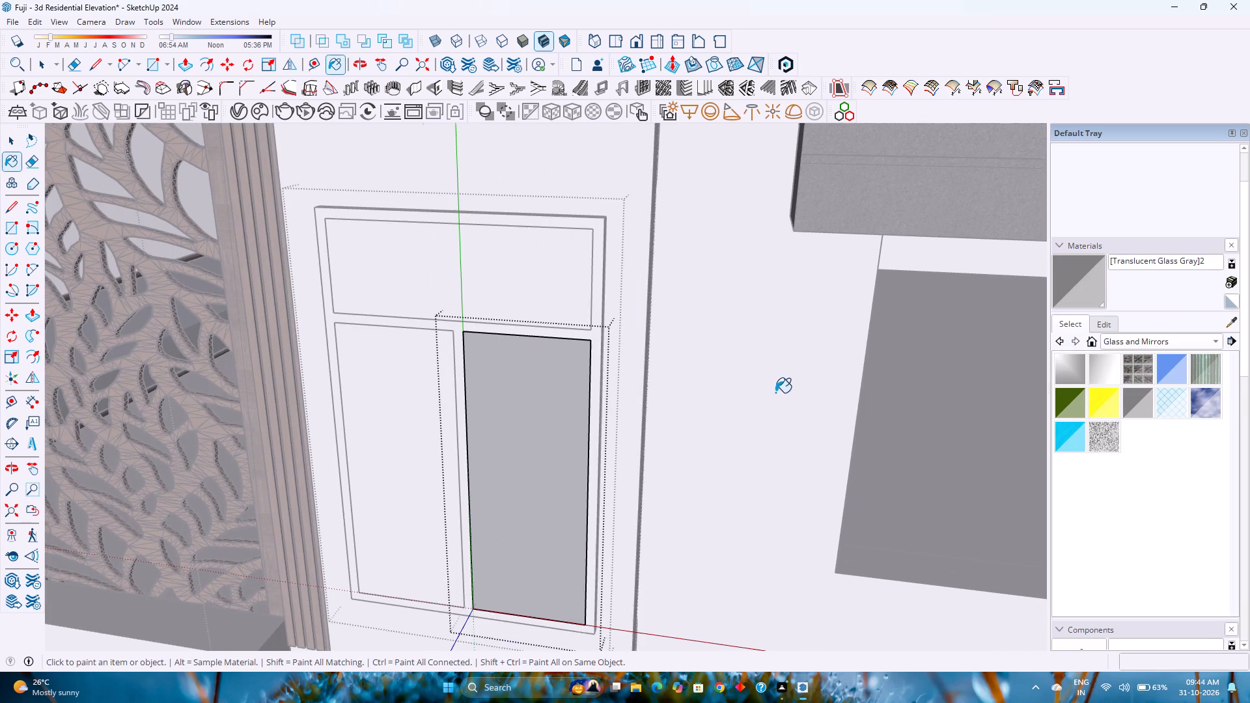
scroll(562, 428, "down", 8)
middle_click_drag(487, 456, 766, 350)
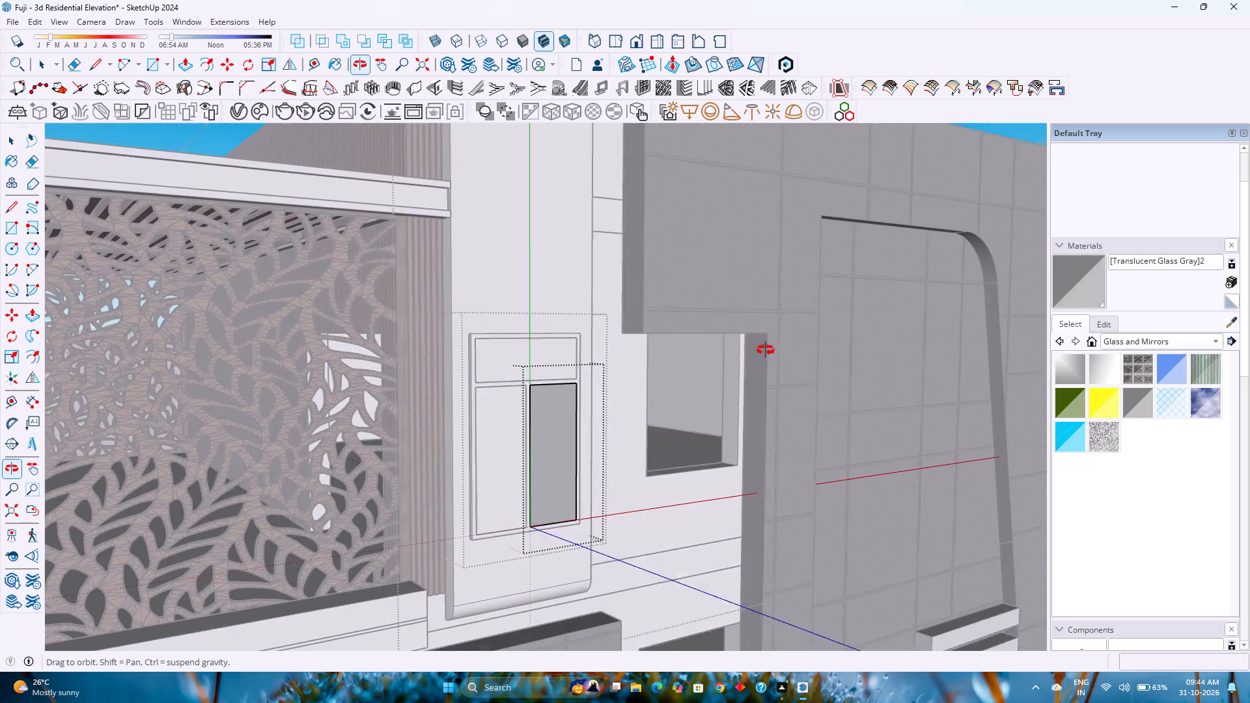
middle_click_drag(766, 350, 665, 376)
middle_click_drag(615, 393, 415, 457)
scroll(544, 443, "up", 6)
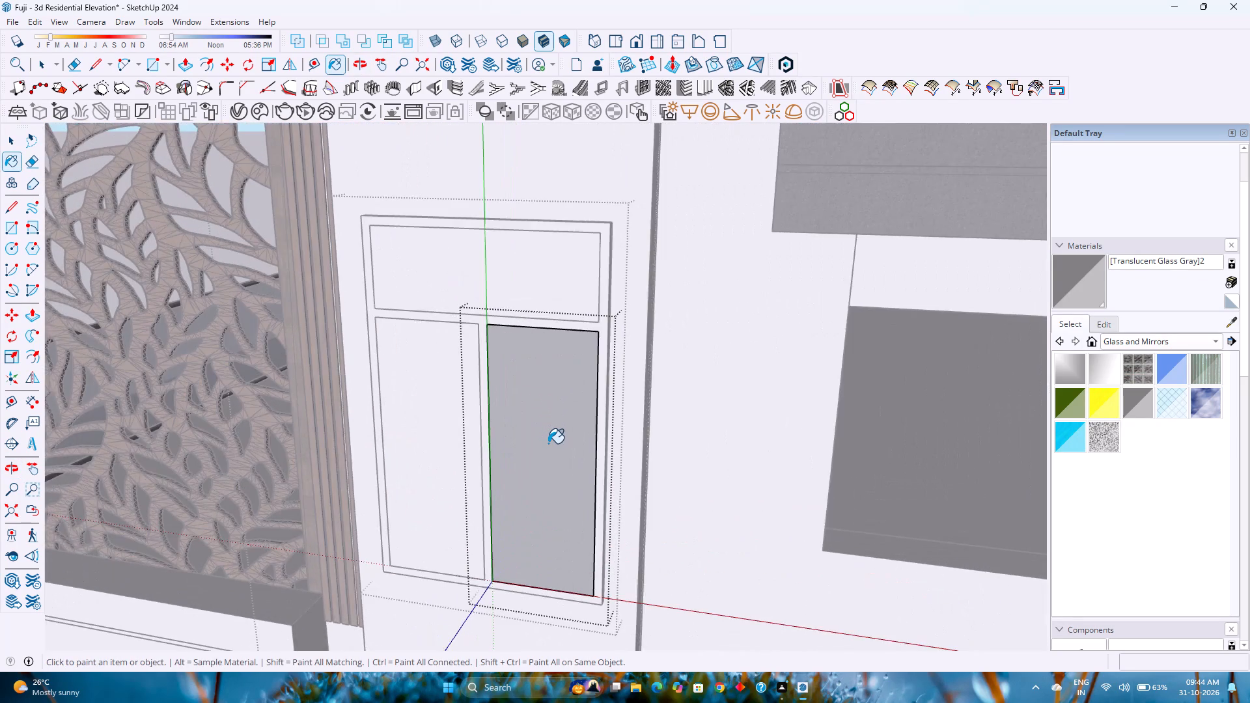
scroll(548, 443, "up", 8)
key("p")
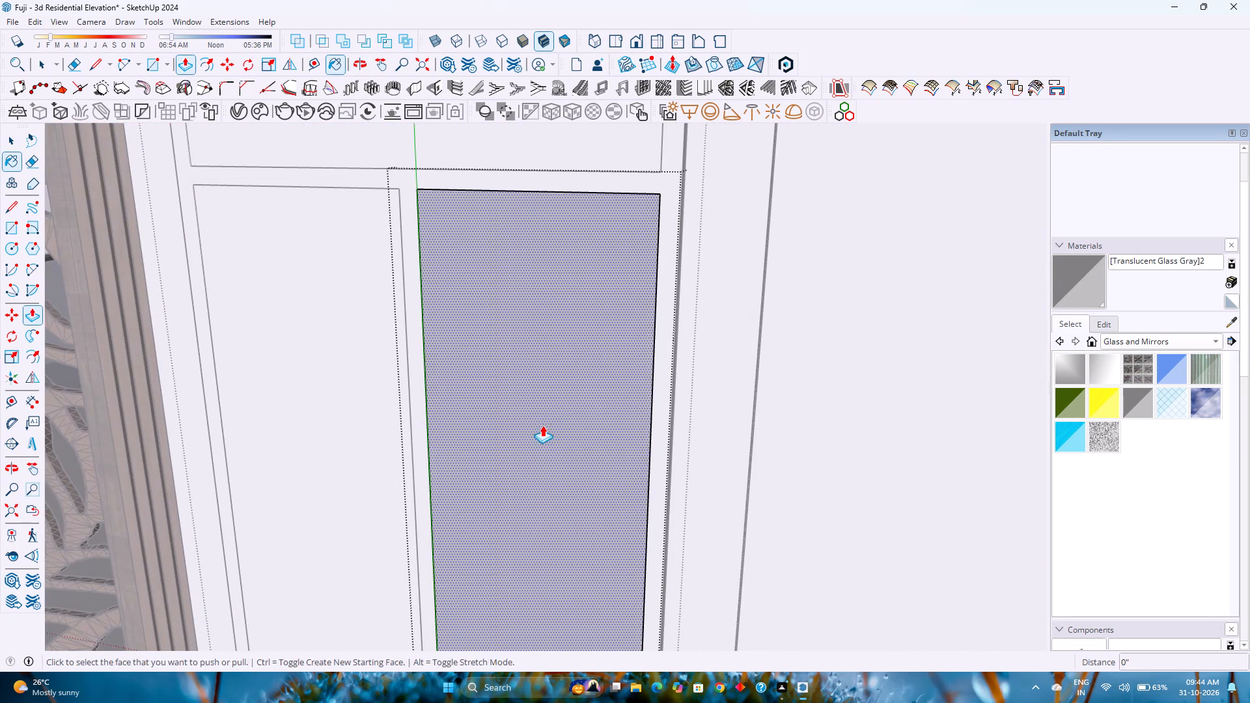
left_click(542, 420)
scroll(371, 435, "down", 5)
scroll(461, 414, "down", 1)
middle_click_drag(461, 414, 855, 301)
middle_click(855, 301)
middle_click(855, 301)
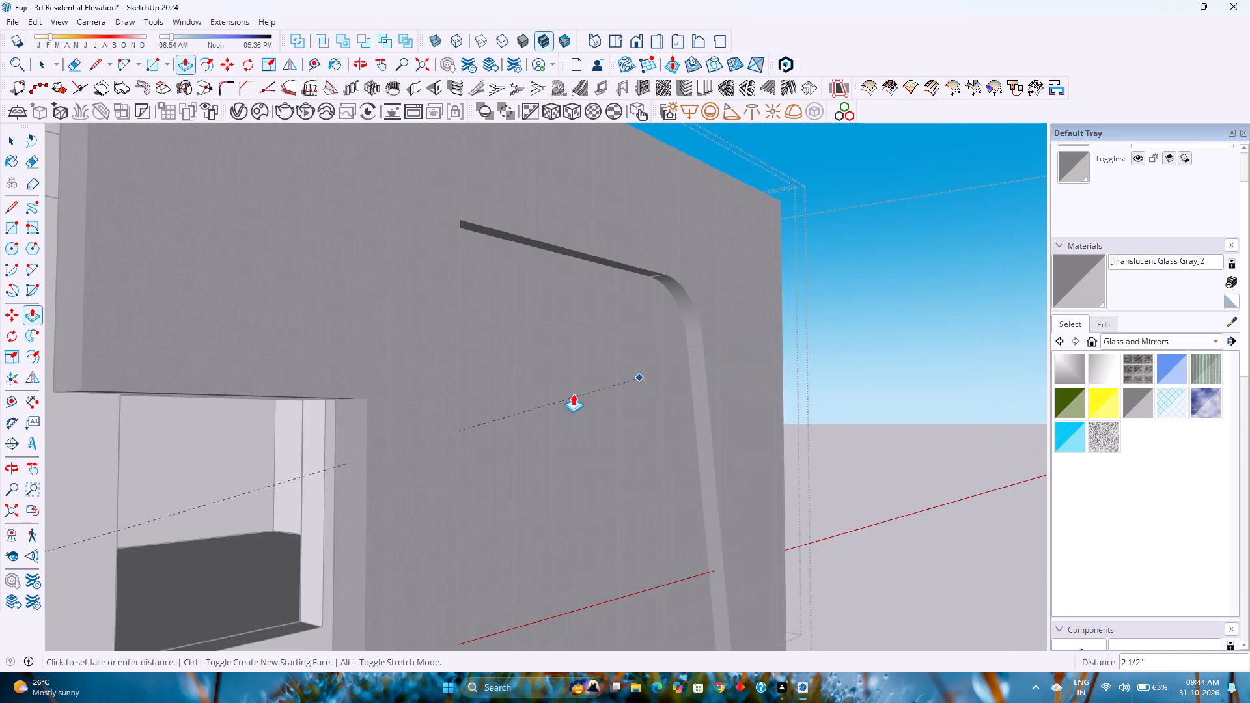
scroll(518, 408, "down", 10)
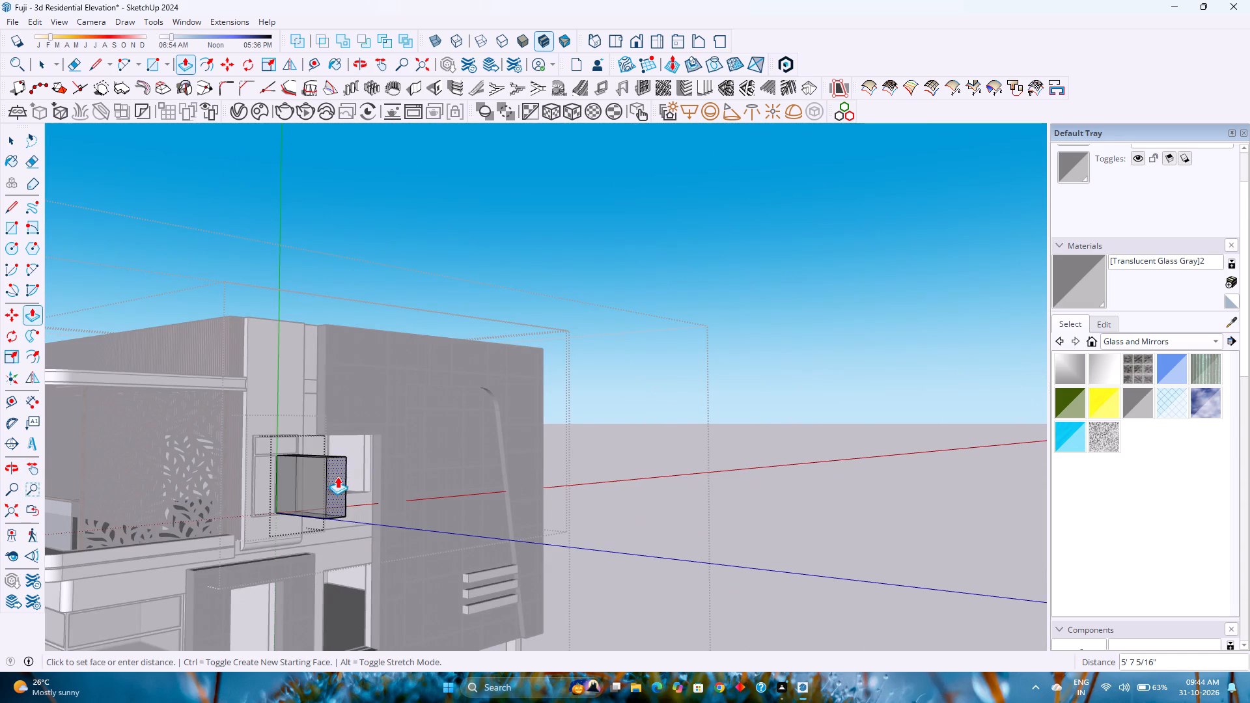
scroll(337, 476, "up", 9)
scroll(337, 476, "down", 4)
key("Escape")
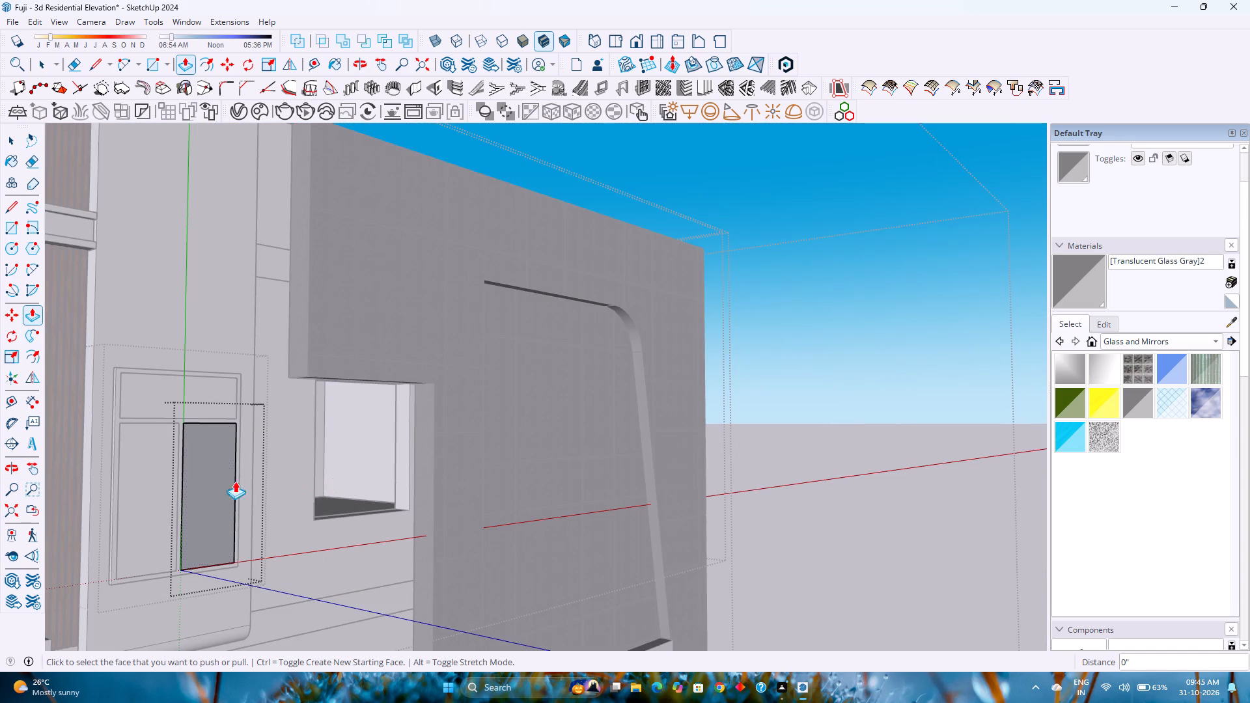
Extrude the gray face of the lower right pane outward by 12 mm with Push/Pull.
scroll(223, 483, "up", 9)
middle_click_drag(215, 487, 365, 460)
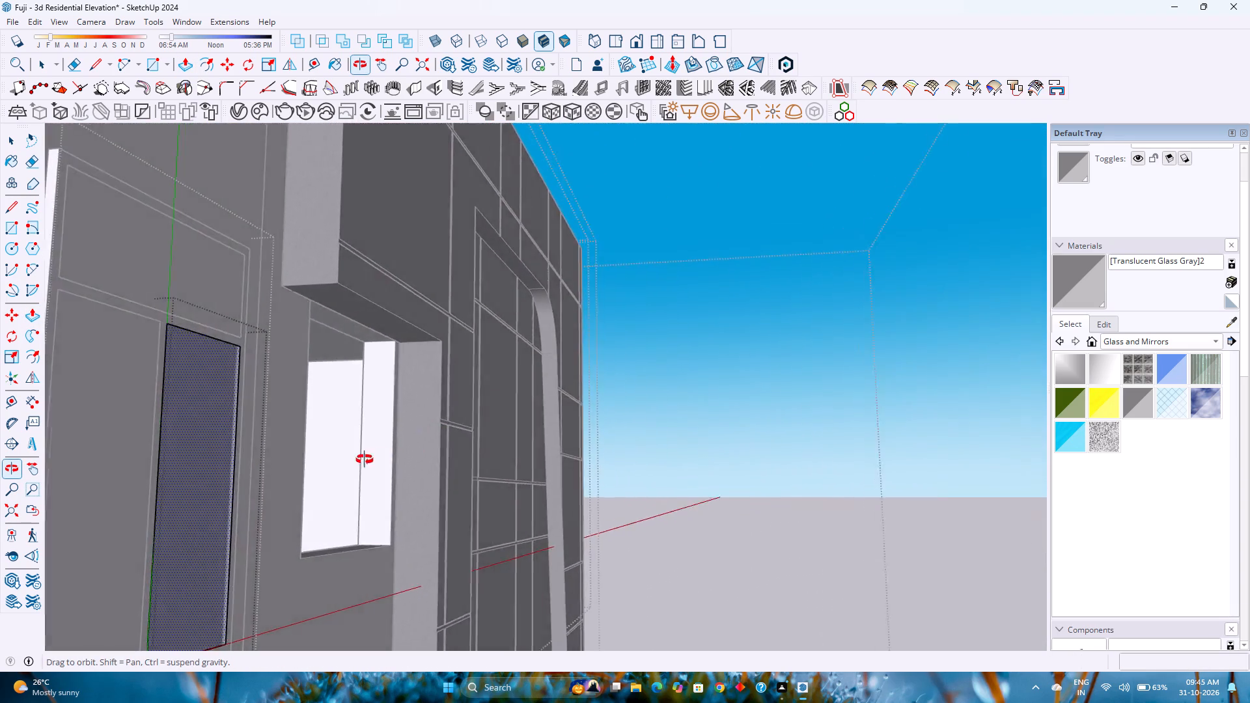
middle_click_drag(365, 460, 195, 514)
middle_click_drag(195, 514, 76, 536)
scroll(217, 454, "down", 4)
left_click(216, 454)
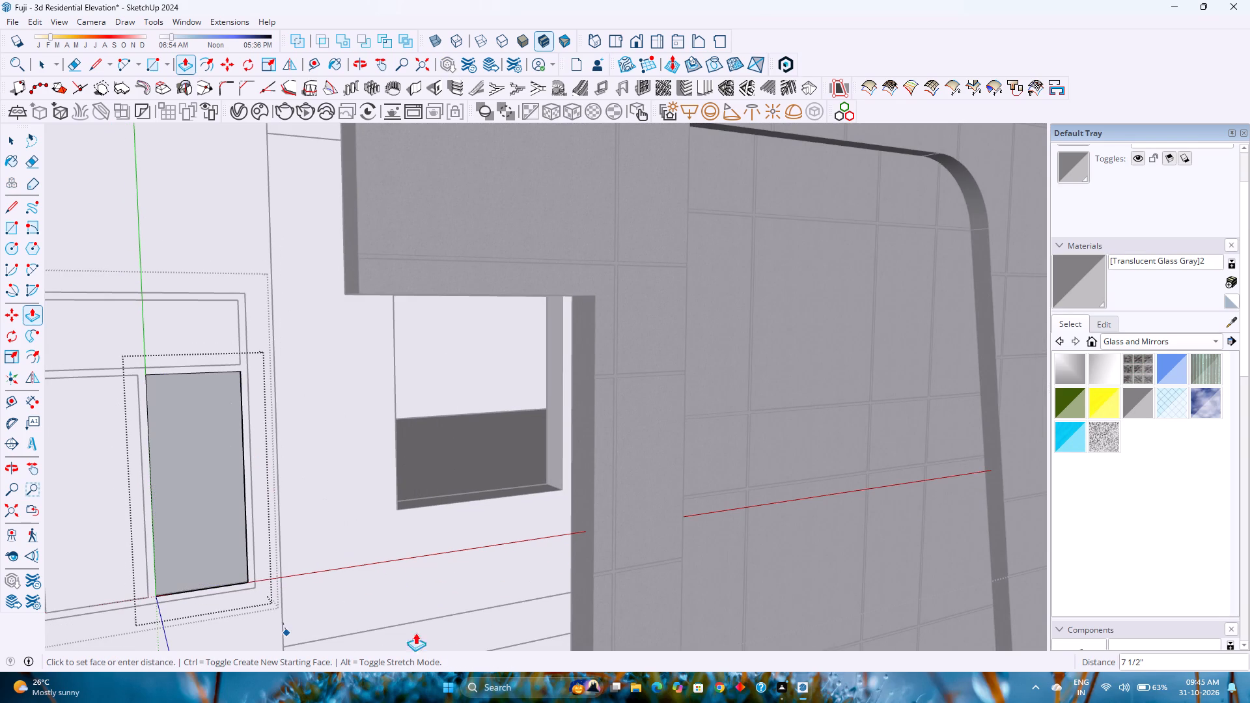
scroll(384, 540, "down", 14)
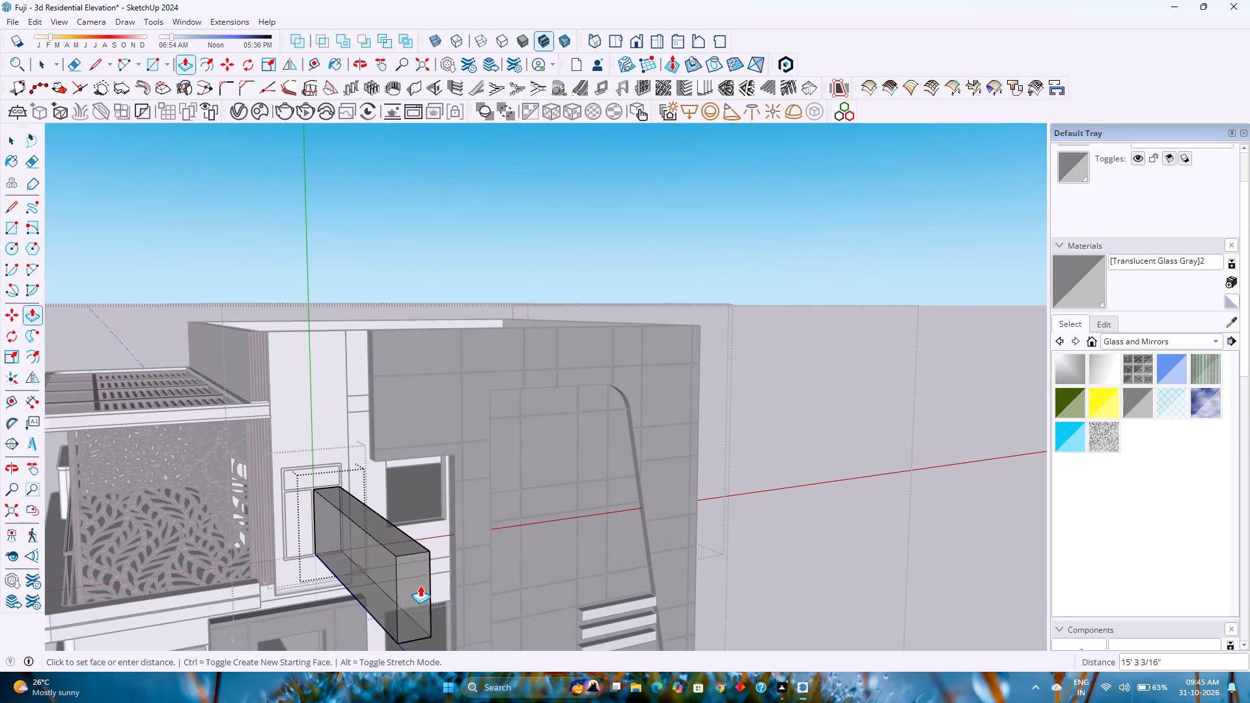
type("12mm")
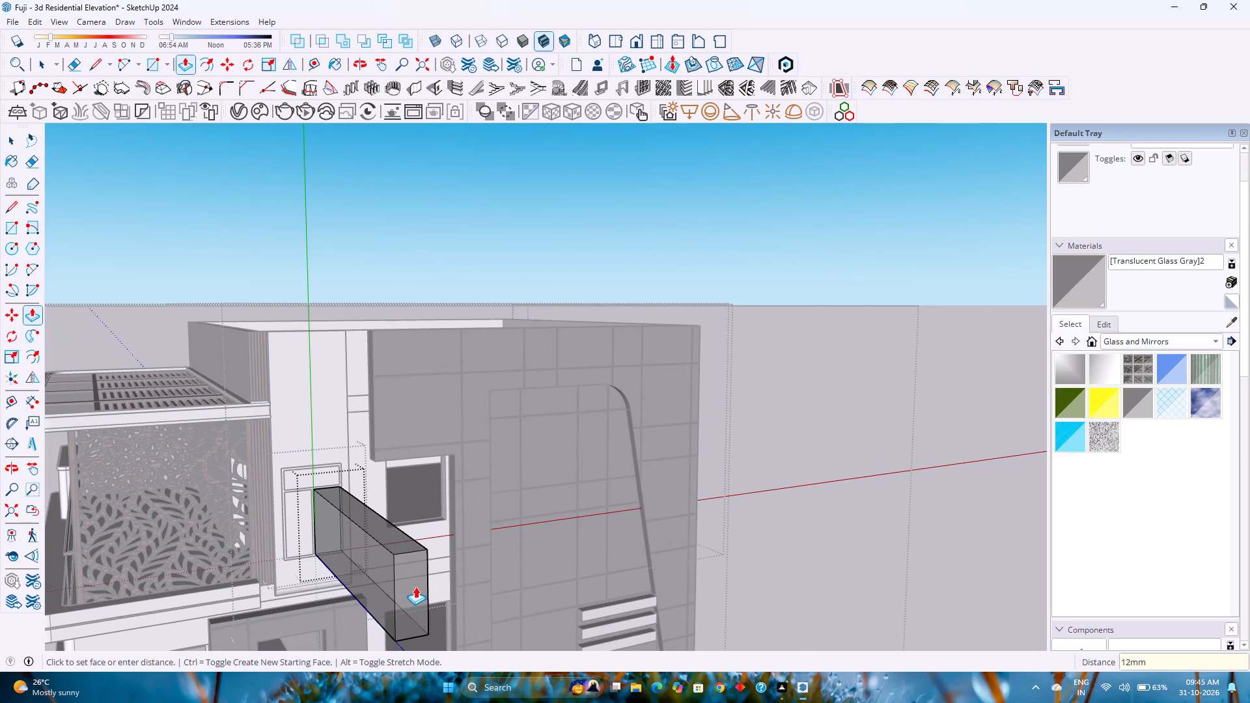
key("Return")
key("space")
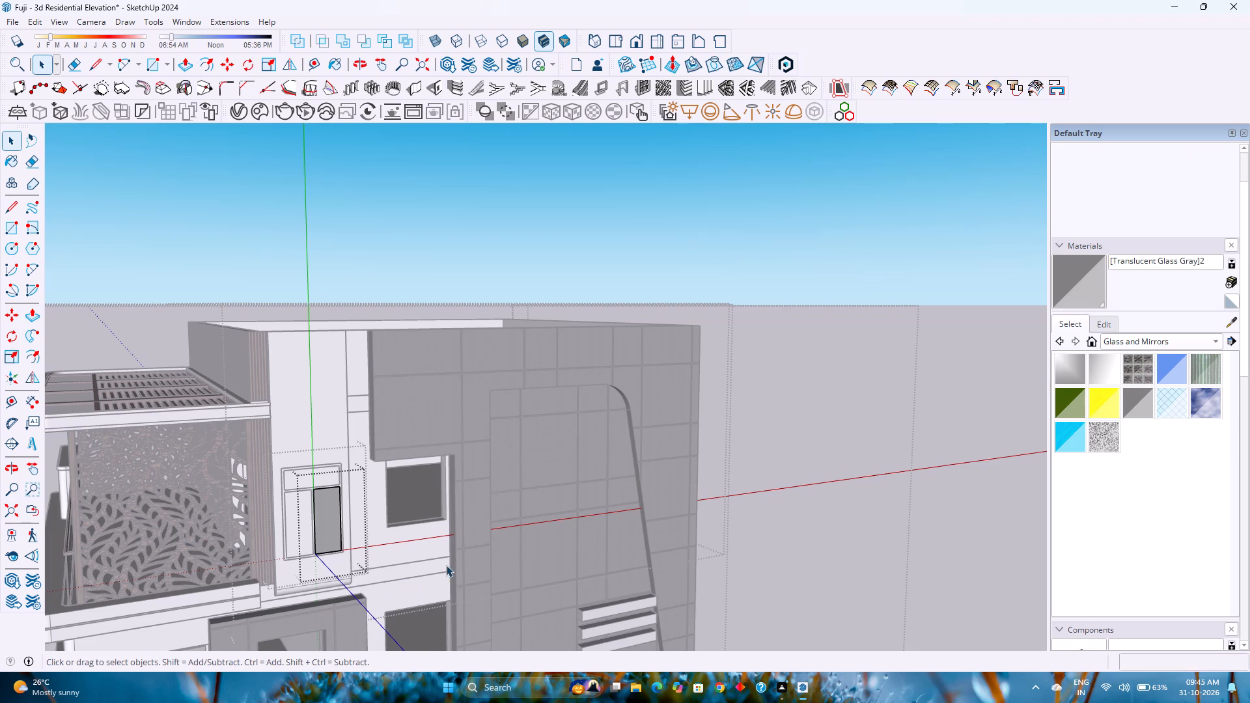
Examine the thickened gray pane within the facade from different angles and distances.
scroll(361, 545, "up", 20)
middle_click_drag(295, 505, 884, 506)
middle_click_drag(884, 506, 608, 486)
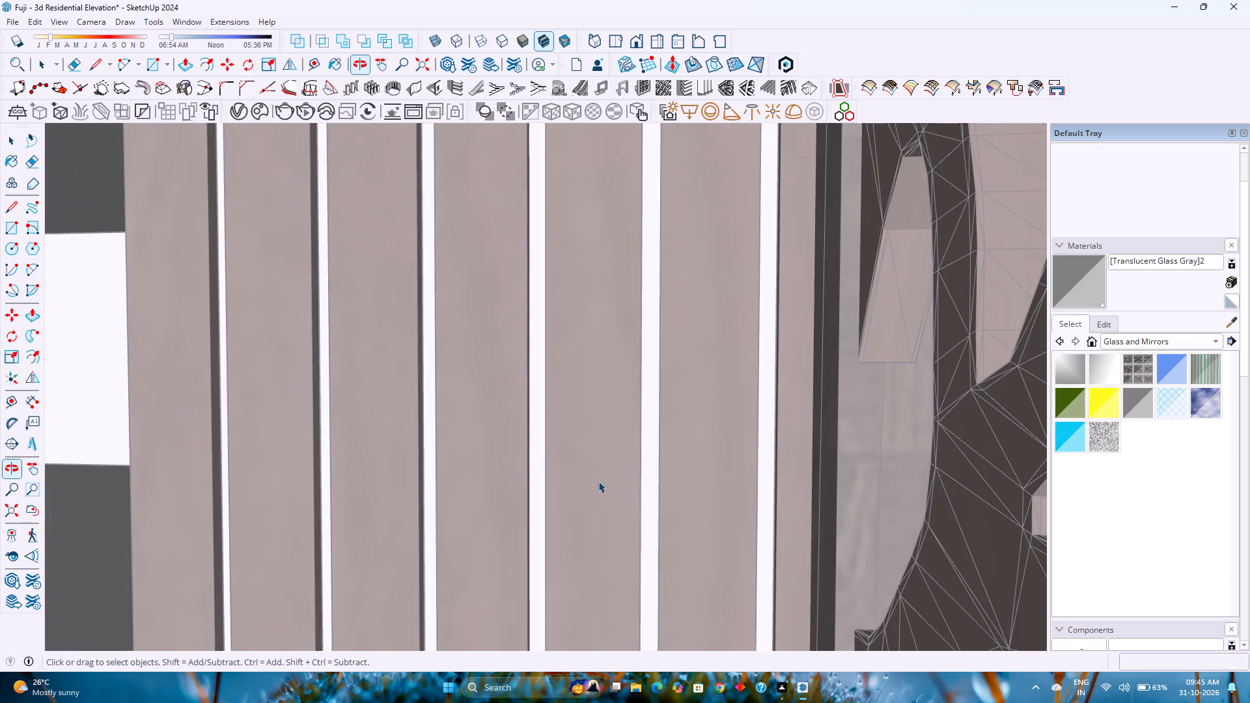
scroll(520, 449, "down", 16)
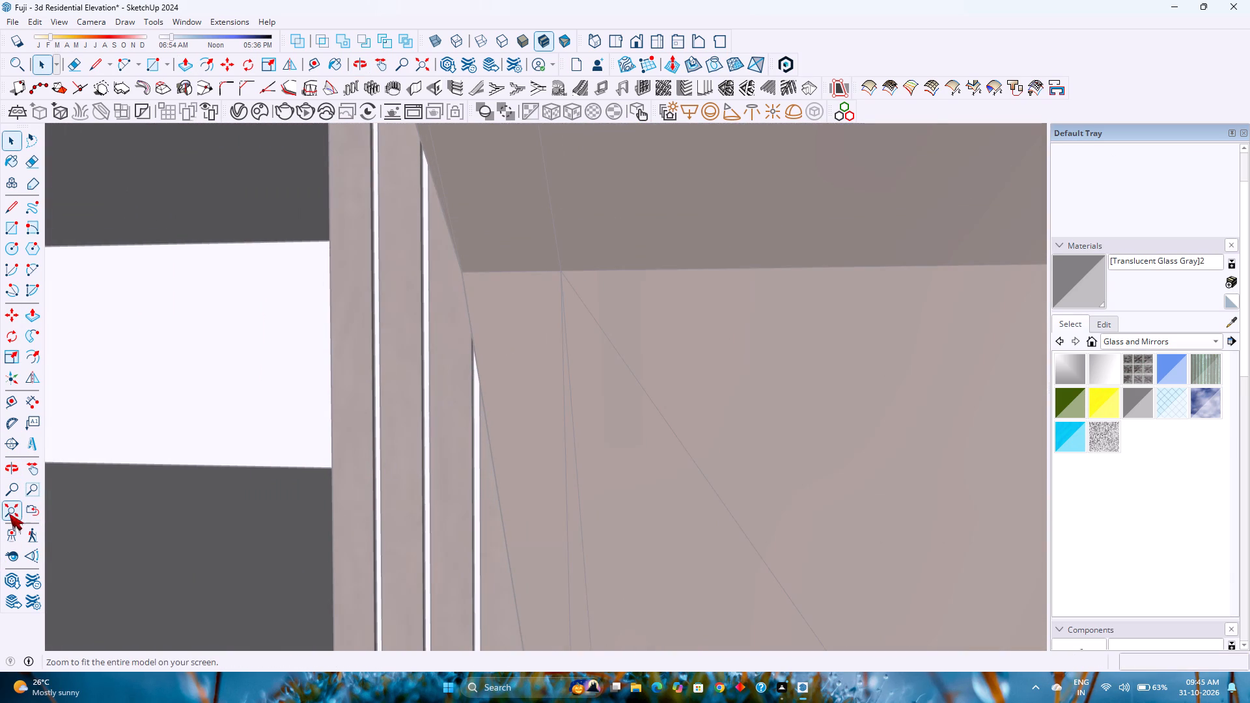
left_click(9, 514)
middle_click_drag(277, 491, 91, 509)
scroll(577, 394, "up", 2)
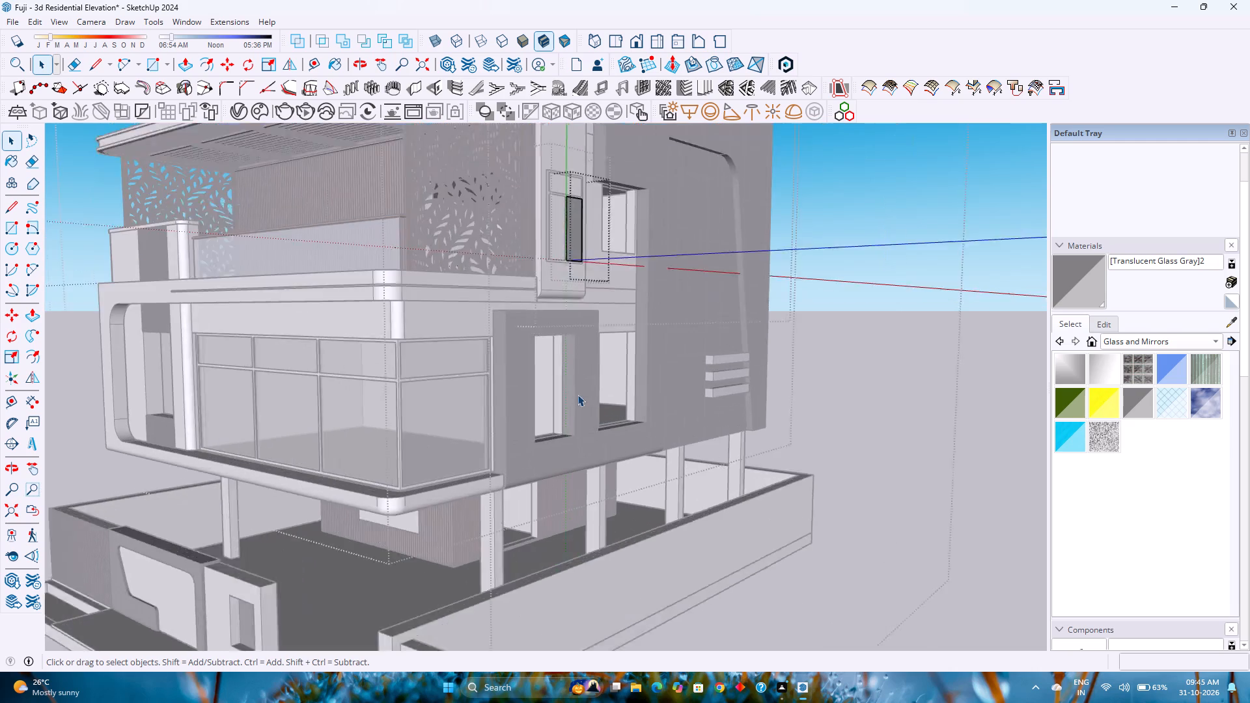
scroll(577, 394, "up", 7)
scroll(562, 392, "down", 9)
middle_click_drag(587, 325, 570, 510, "shift")
middle_click_drag(554, 434, 584, 360)
middle_click(584, 360)
middle_click(584, 360)
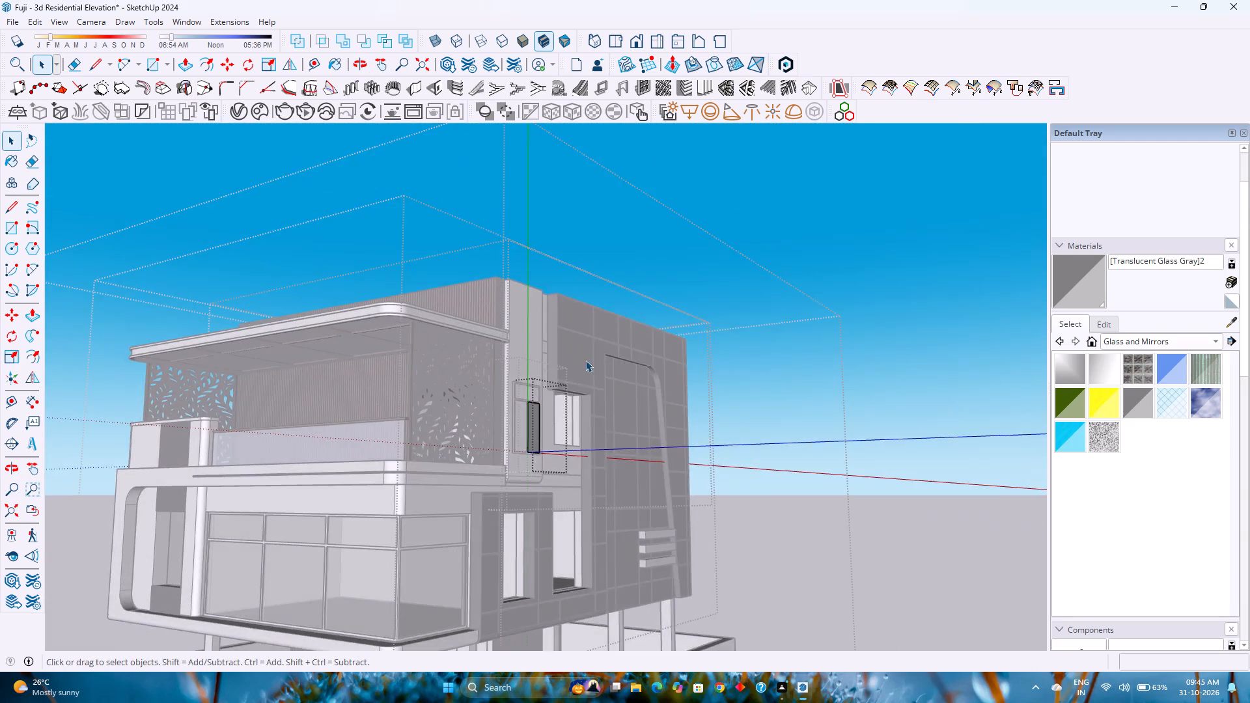
scroll(557, 407, "up", 10)
middle_click_drag(486, 449, 512, 451)
scroll(514, 443, "up", 6)
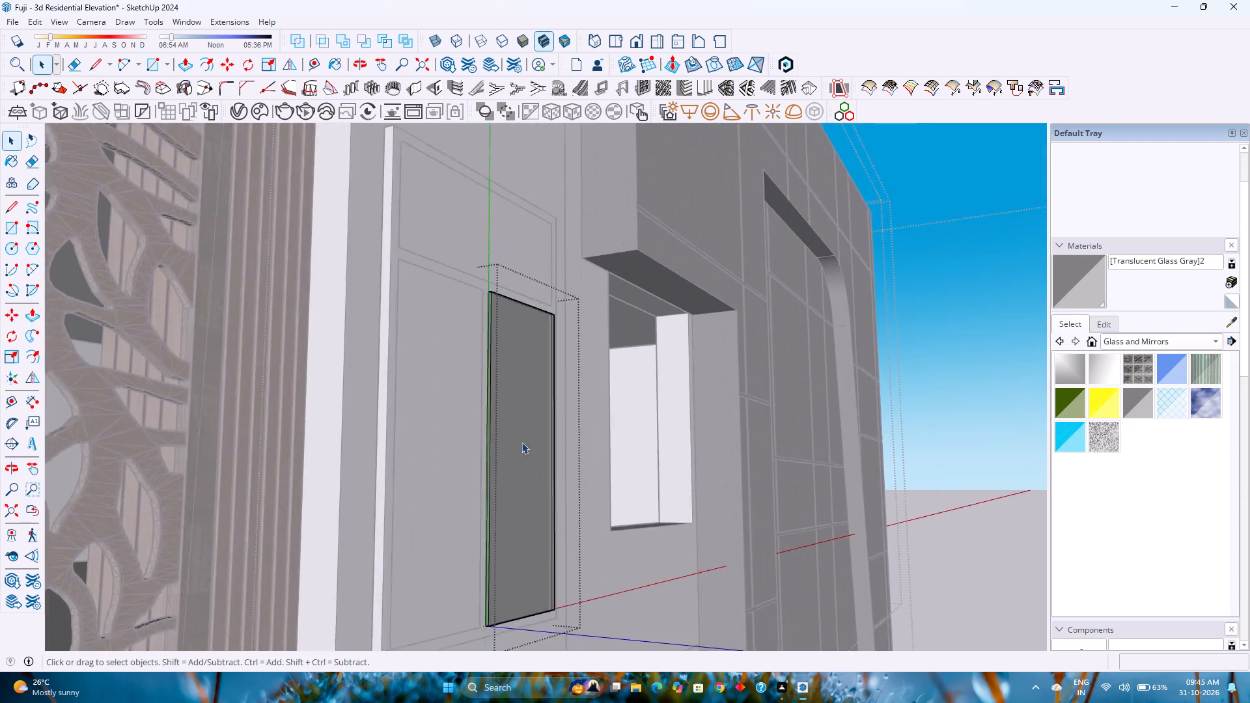
scroll(521, 442, "up", 6)
middle_click_drag(536, 440, 528, 503)
middle_click_drag(445, 519, 353, 485)
middle_click(353, 485)
middle_click(353, 485)
scroll(419, 420, "down", 4)
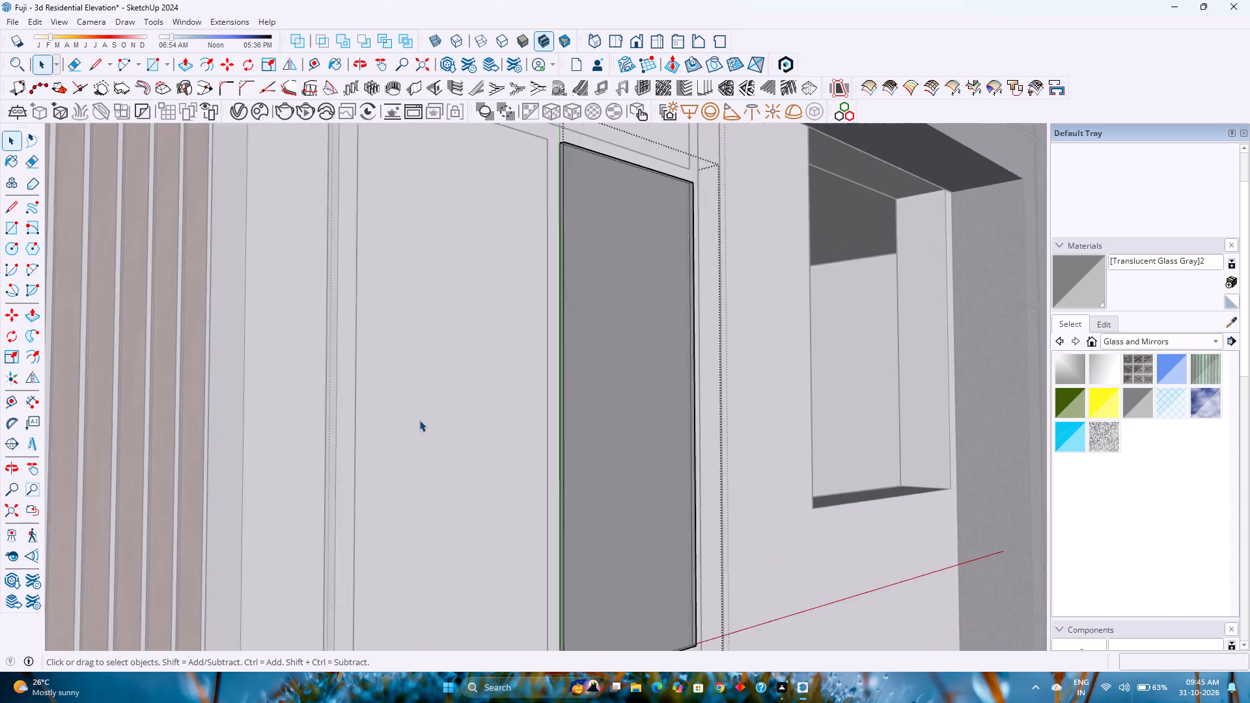
scroll(419, 420, "down", 6)
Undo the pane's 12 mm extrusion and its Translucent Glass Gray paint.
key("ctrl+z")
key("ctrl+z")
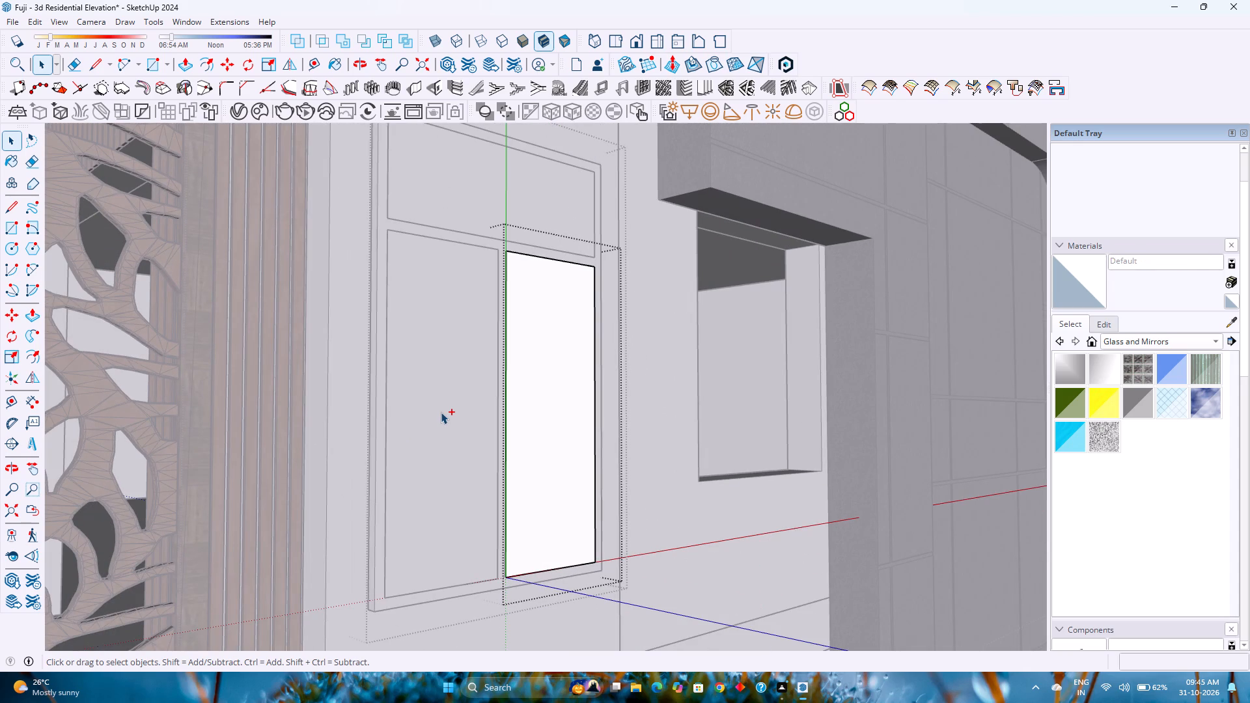
Paint the lower right pane's face with Translucent Glass Blue from the Glass and Mirrors collection.
scroll(525, 403, "down", 9)
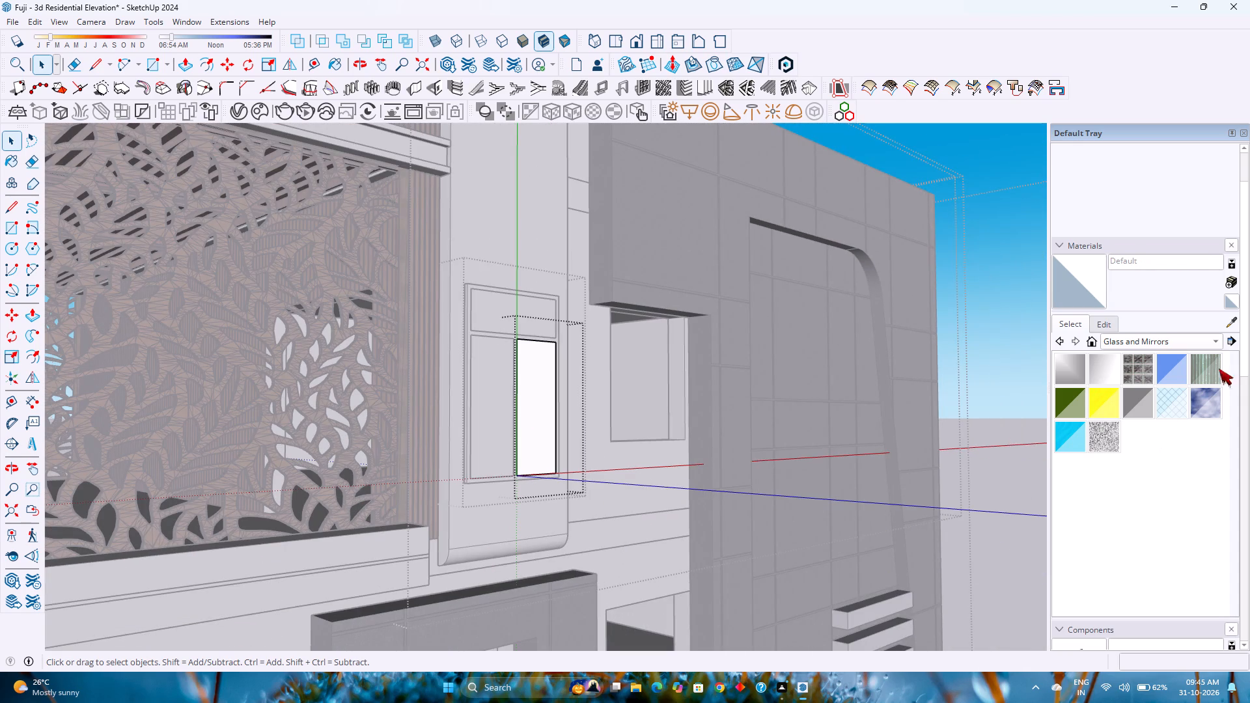
left_click(1181, 372)
left_click(549, 417)
scroll(549, 417, "up", 8)
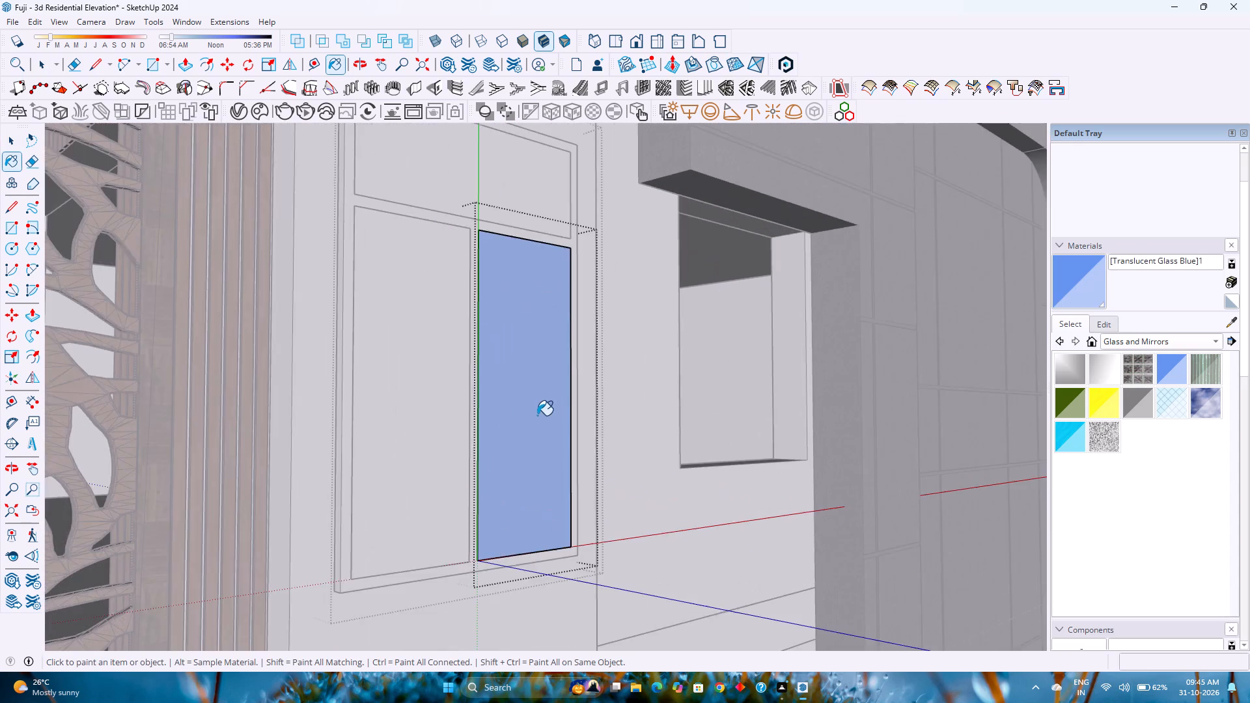
Examine the blue pane's transparency from outside and from inside the room, and close the pane group.
middle_click_drag(531, 414, 285, 492)
scroll(560, 438, "up", 7)
middle_click_drag(564, 432, 192, 447)
middle_click(193, 446)
scroll(218, 414, "down", 4)
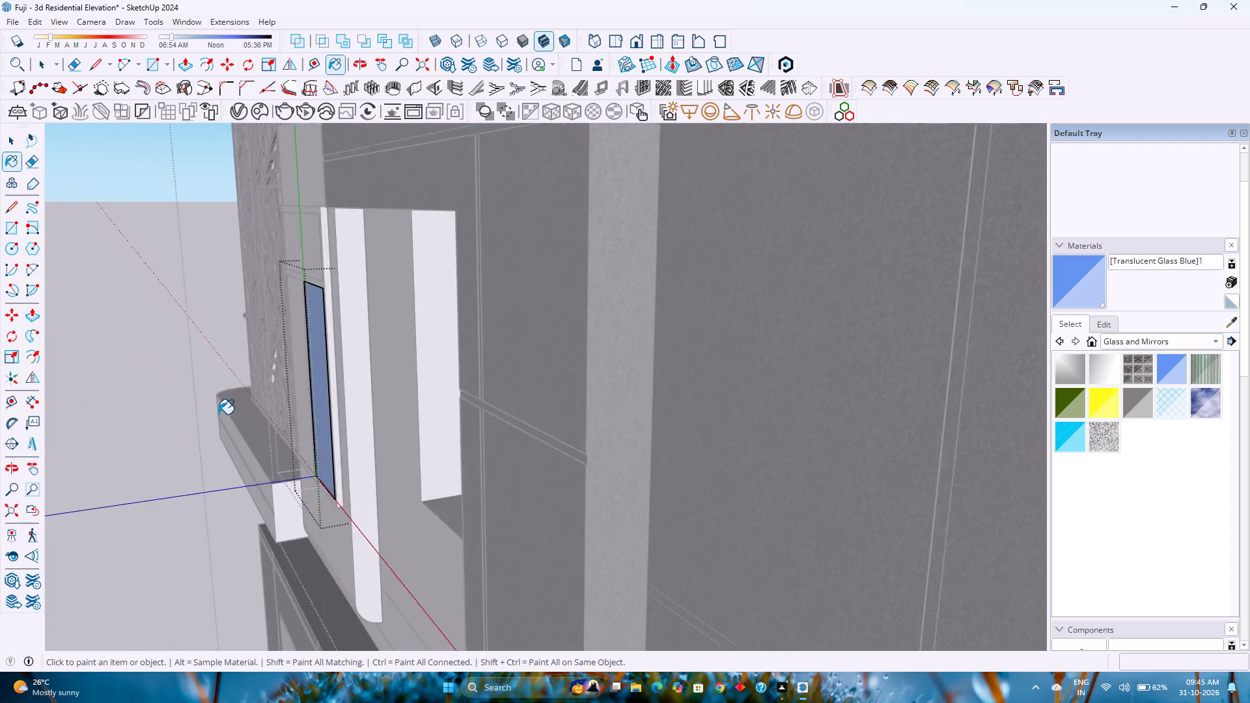
scroll(218, 414, "down", 6)
scroll(331, 411, "up", 17)
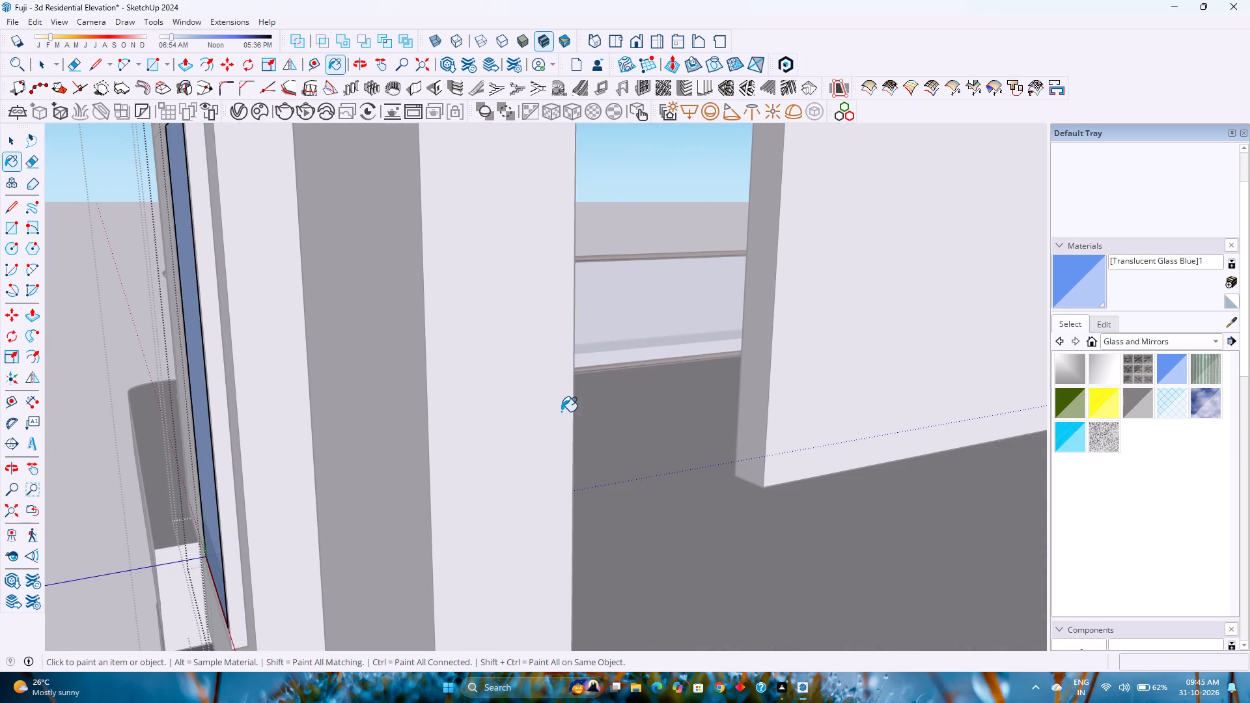
middle_click_drag(561, 411, 346, 439)
middle_click_drag(610, 435, 531, 463, "shift")
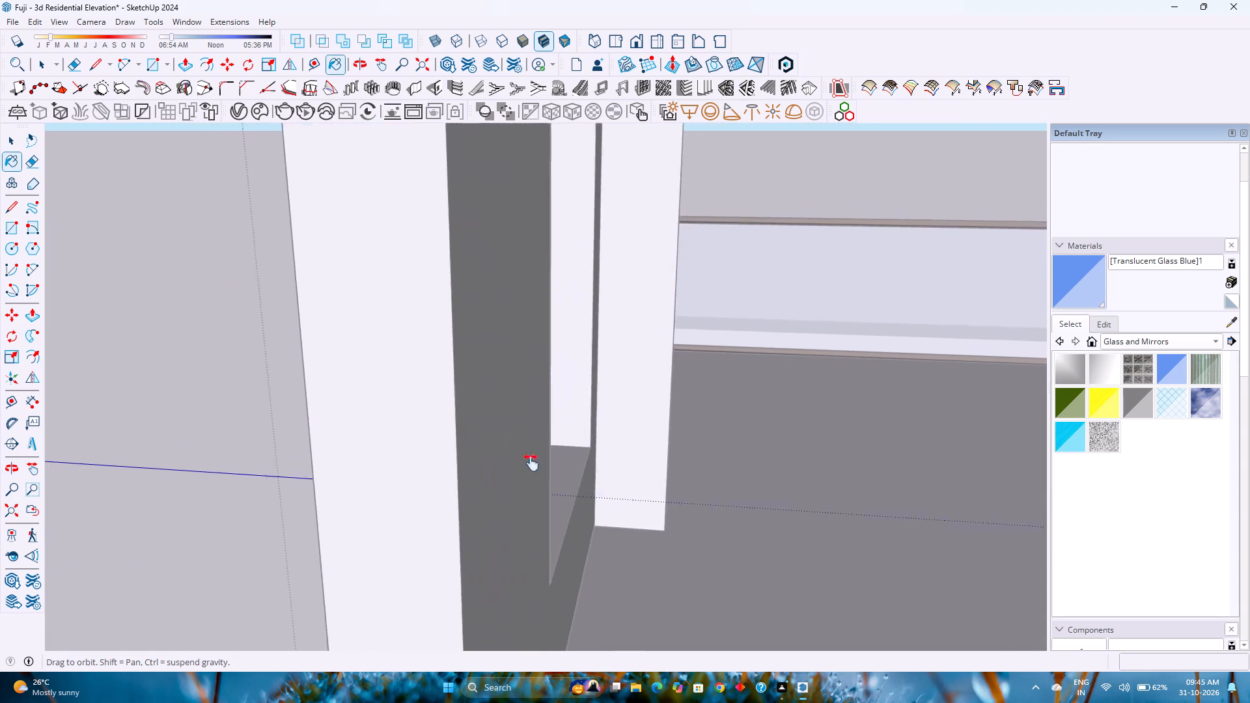
middle_click_drag(531, 463, 429, 483, "shift")
middle_click_drag(499, 443, 249, 459)
scroll(357, 412, "down", 3)
middle_click_drag(357, 412, 383, 482, "shift")
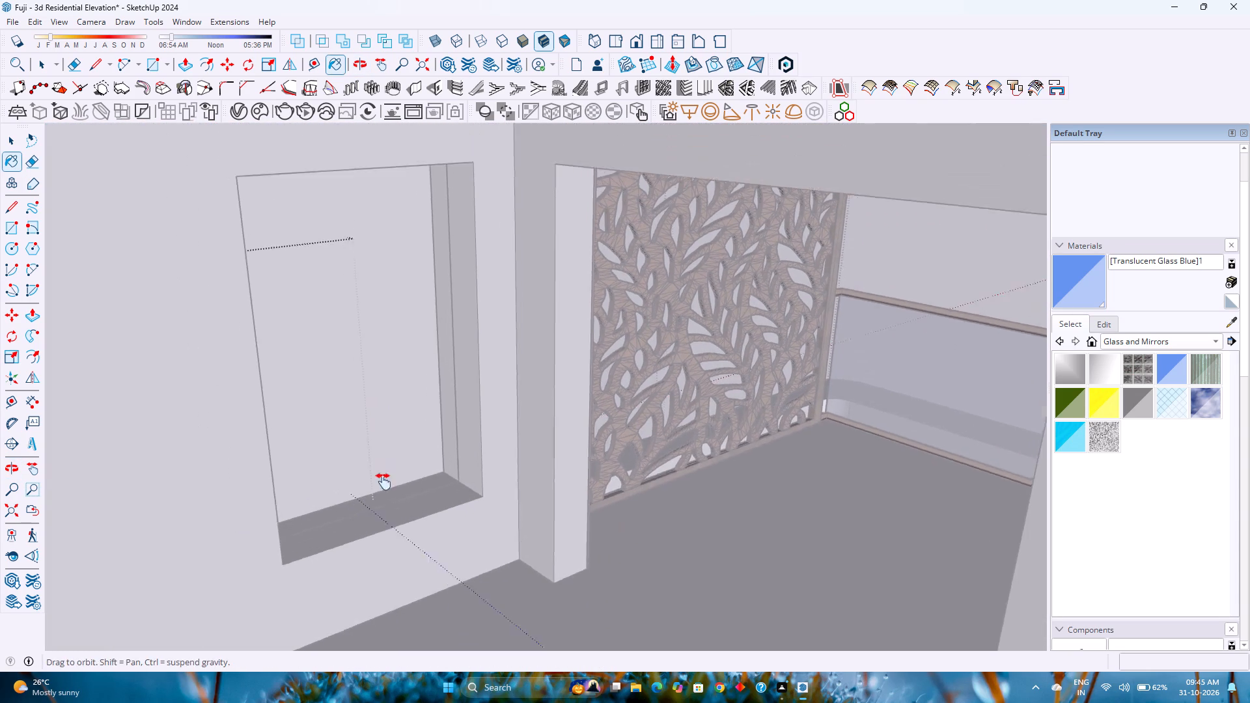
middle_click_drag(383, 482, 394, 500, "shift")
middle_click(399, 512, "shift")
middle_click(402, 519, "shift")
middle_click(403, 519, "shift")
scroll(397, 471, "down", 4)
key("space")
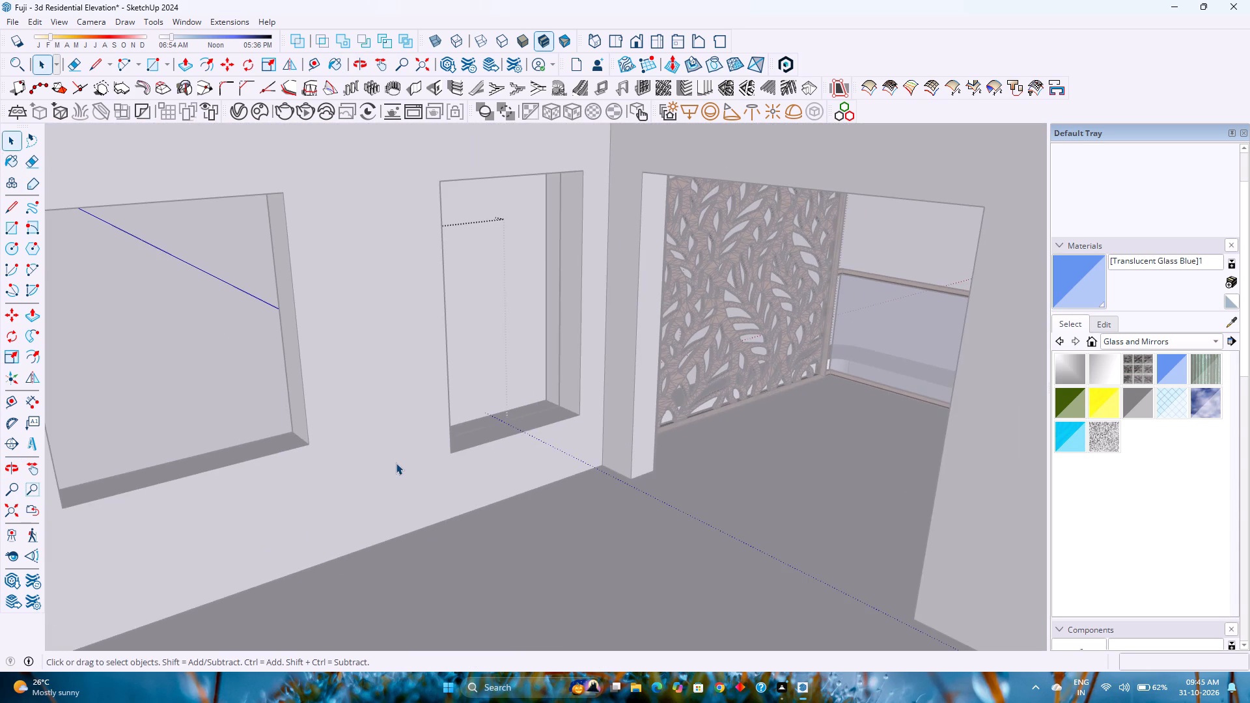
scroll(396, 463, "down", 3)
scroll(424, 493, "up", 2)
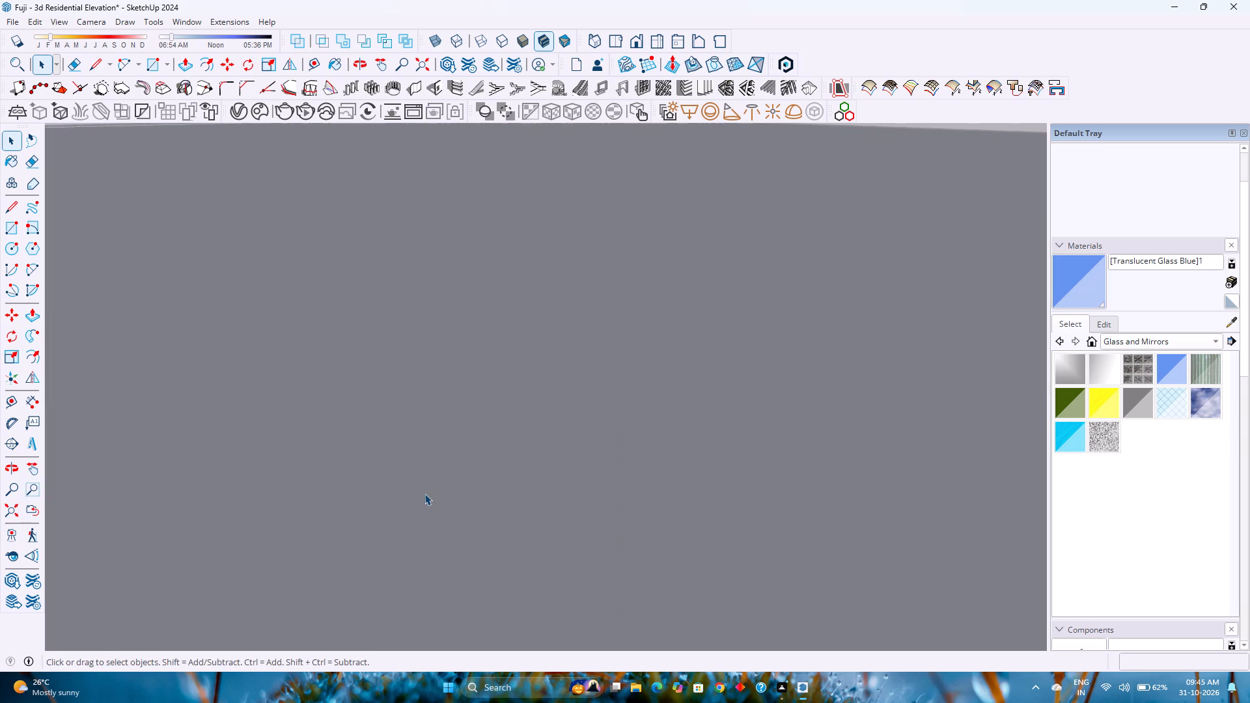
scroll(424, 493, "up", 9)
left_click(3, 511)
scroll(151, 465, "up", 3)
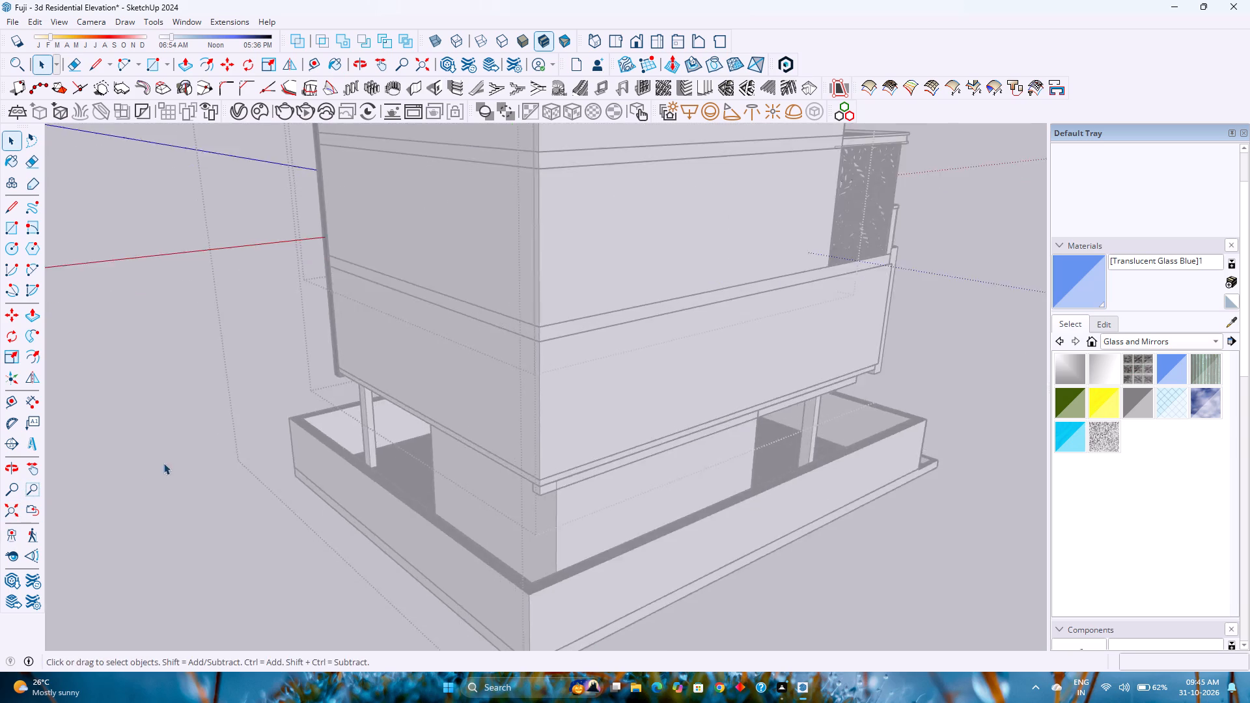
middle_click_drag(165, 463, 889, 492)
middle_click(891, 492)
scroll(688, 370, "up", 4)
key("Escape")
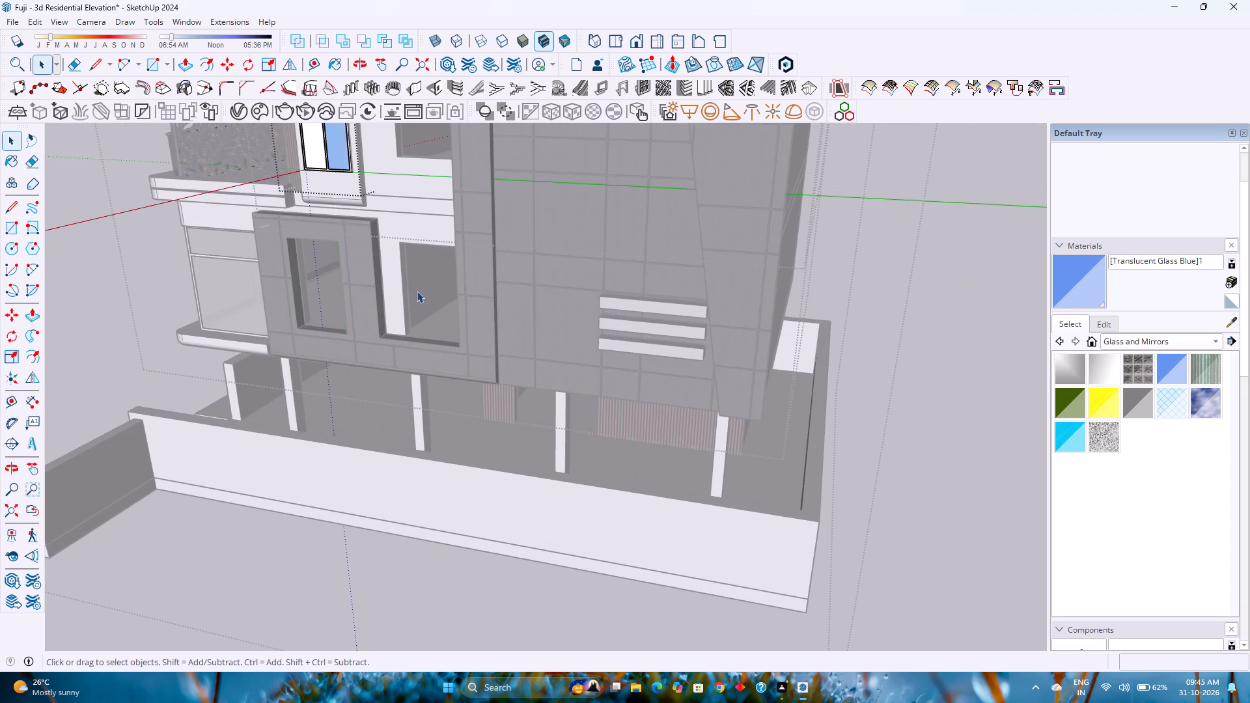
scroll(392, 271, "up", 4)
key("Escape")
Move the whole window group, frame and panes together, 20' straight up along the blue axis, out of its opening.
scroll(392, 268, "down", 5)
middle_click_drag(369, 264, 471, 601, "shift")
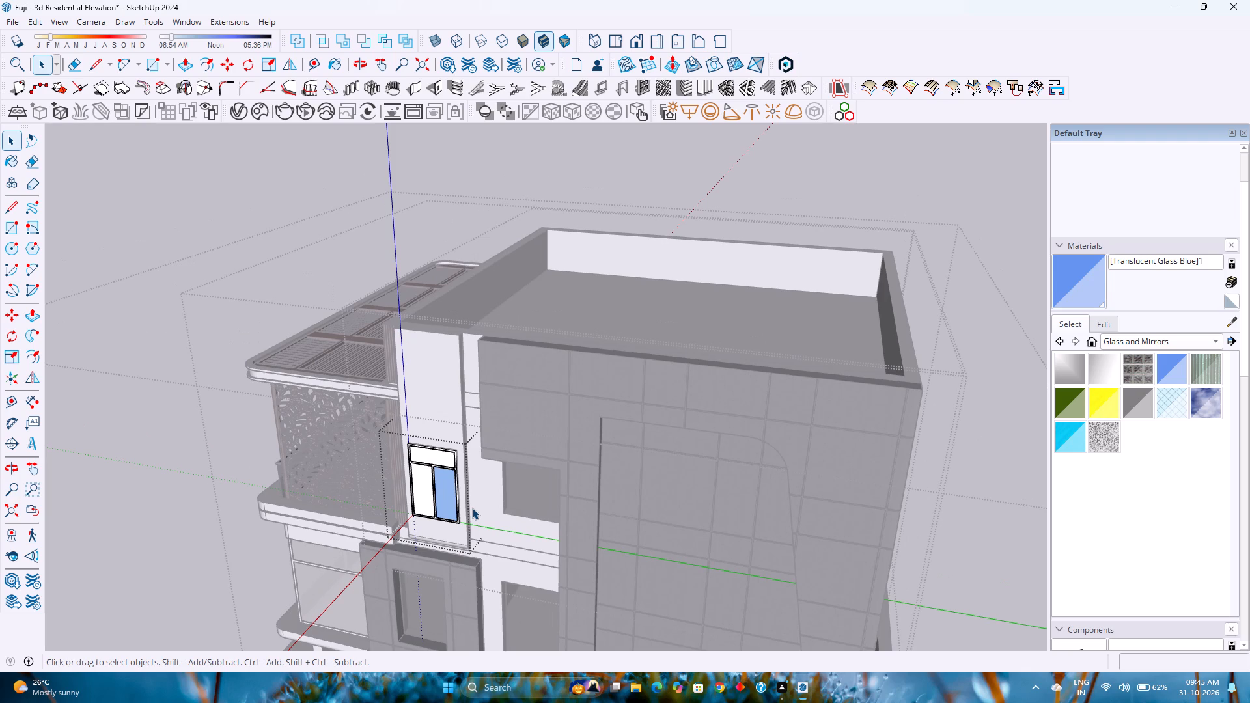
left_click(439, 456)
scroll(432, 458, "up", 5)
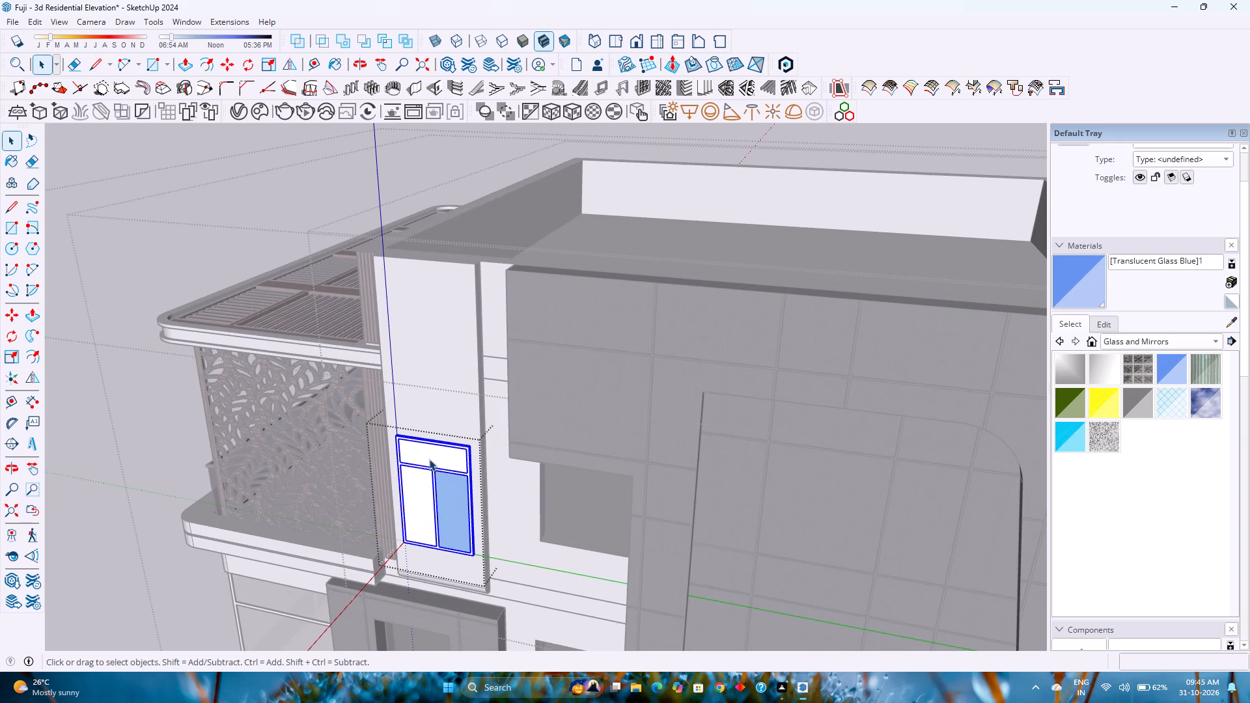
scroll(429, 459, "up", 4)
key("m")
scroll(453, 443, "up", 14)
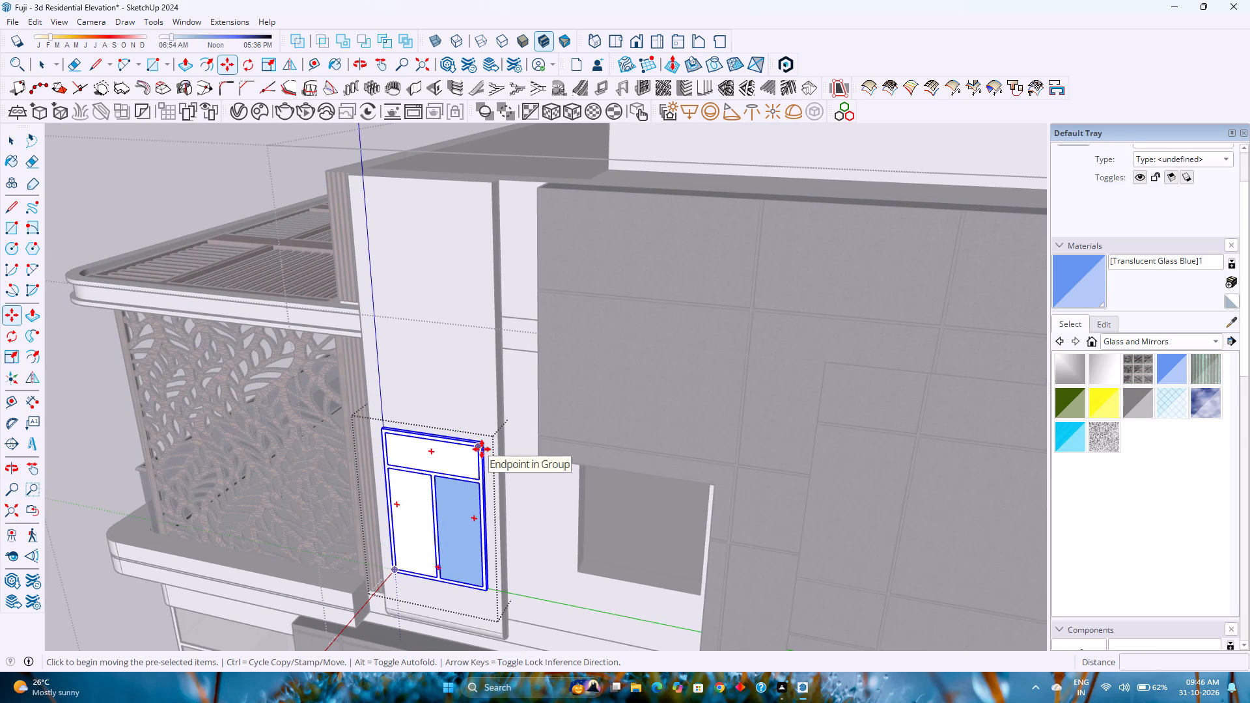
scroll(460, 452, "up", 8)
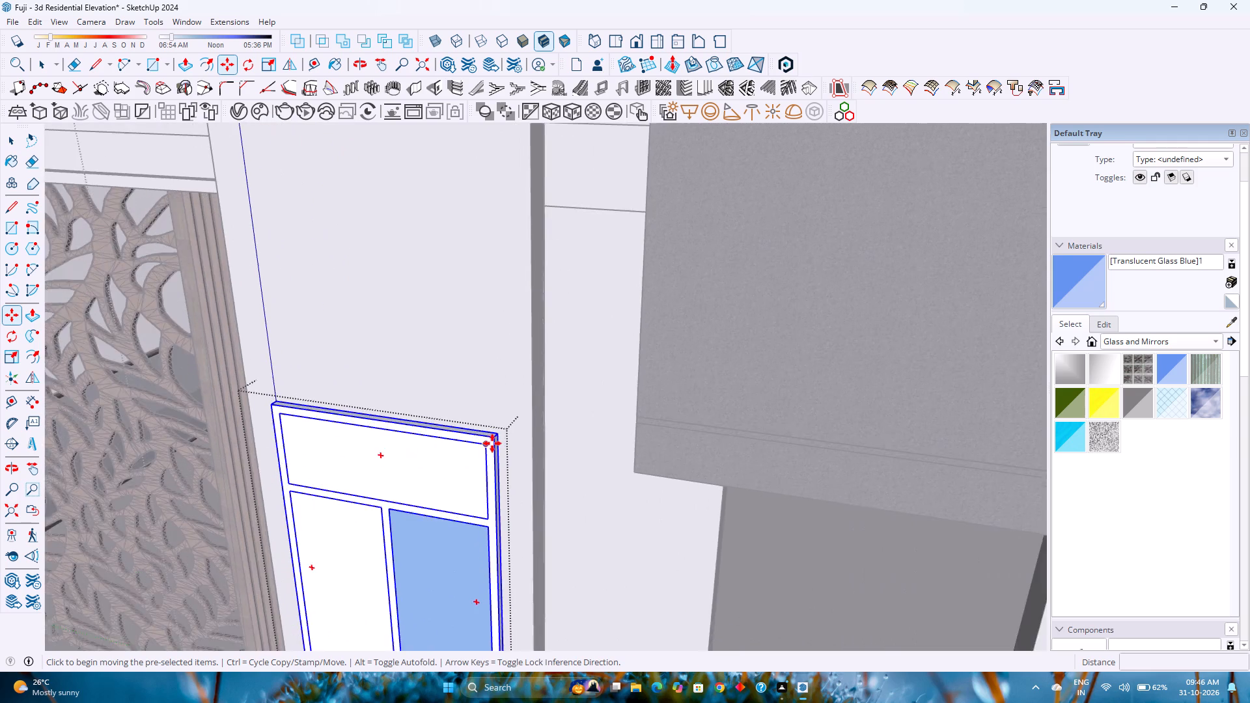
scroll(492, 443, "up", 6)
left_click(503, 428)
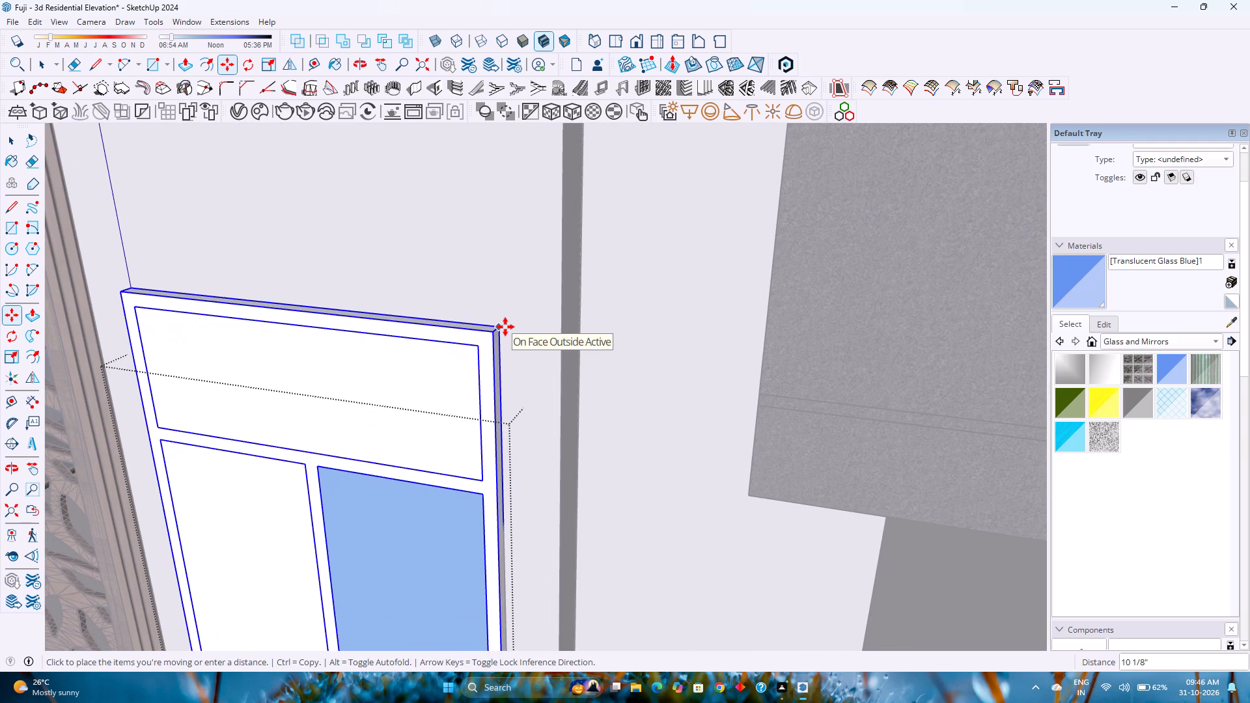
key("Up")
scroll(505, 327, "down", 14)
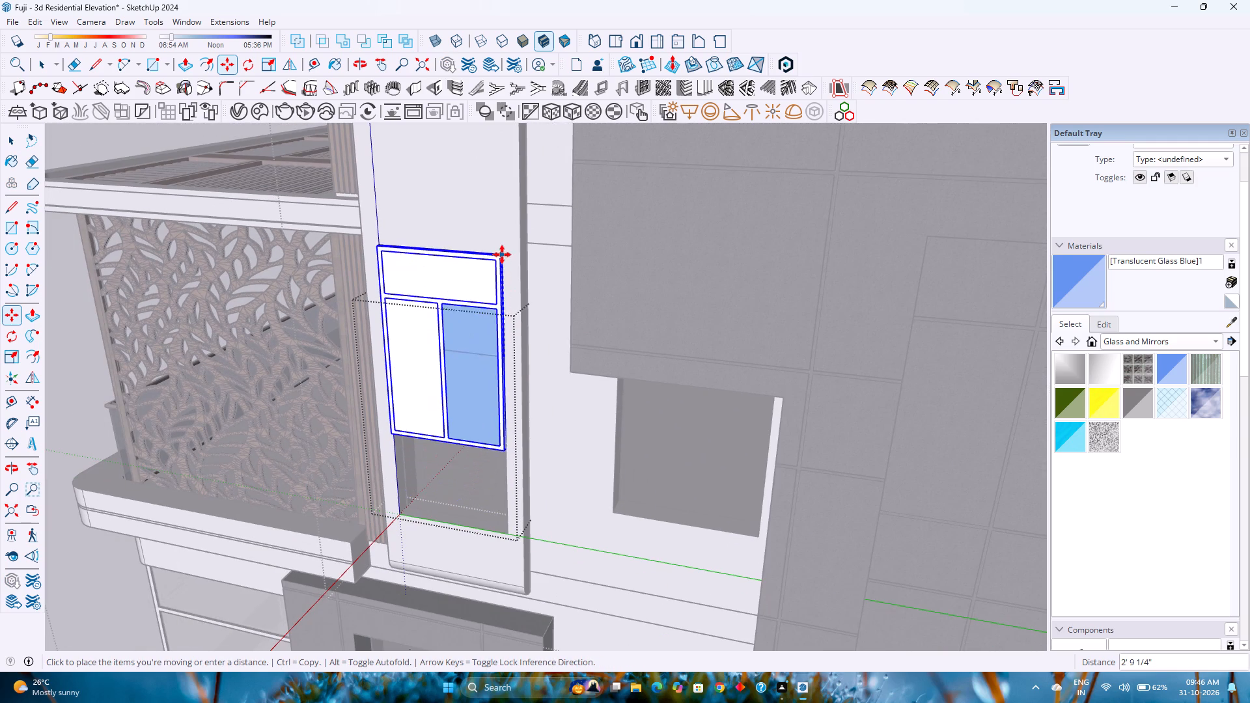
scroll(502, 255, "down", 18)
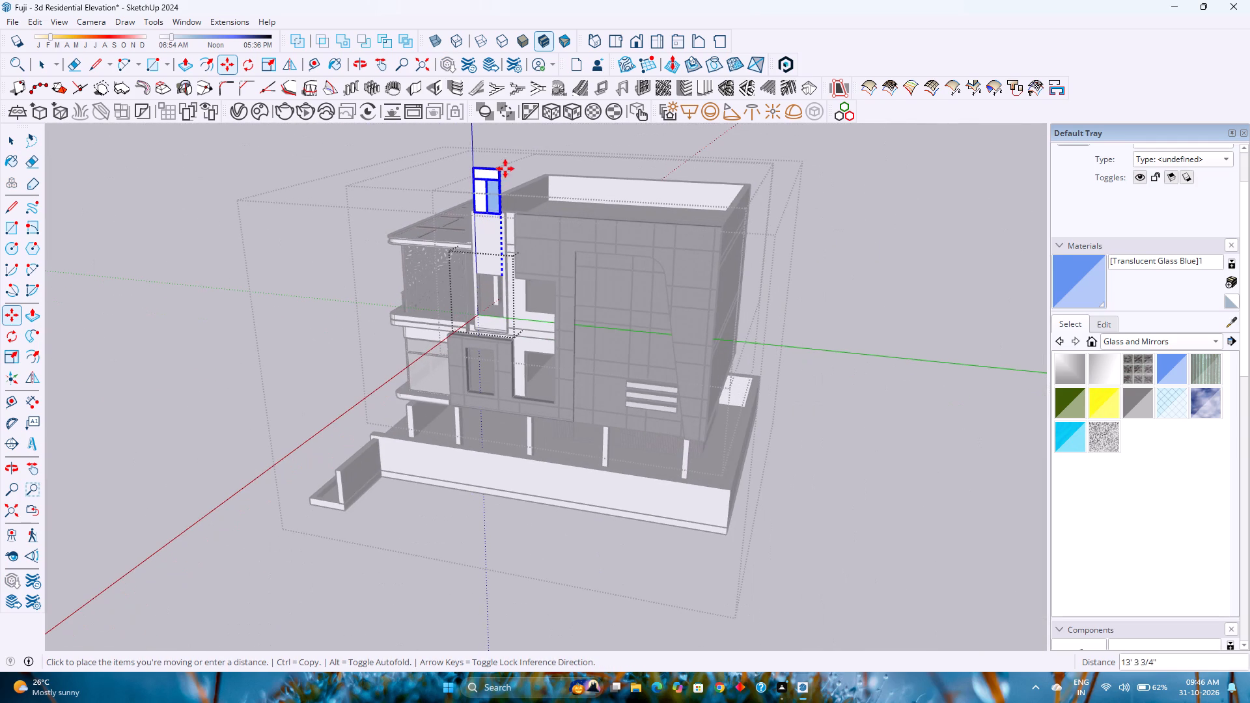
type("20")
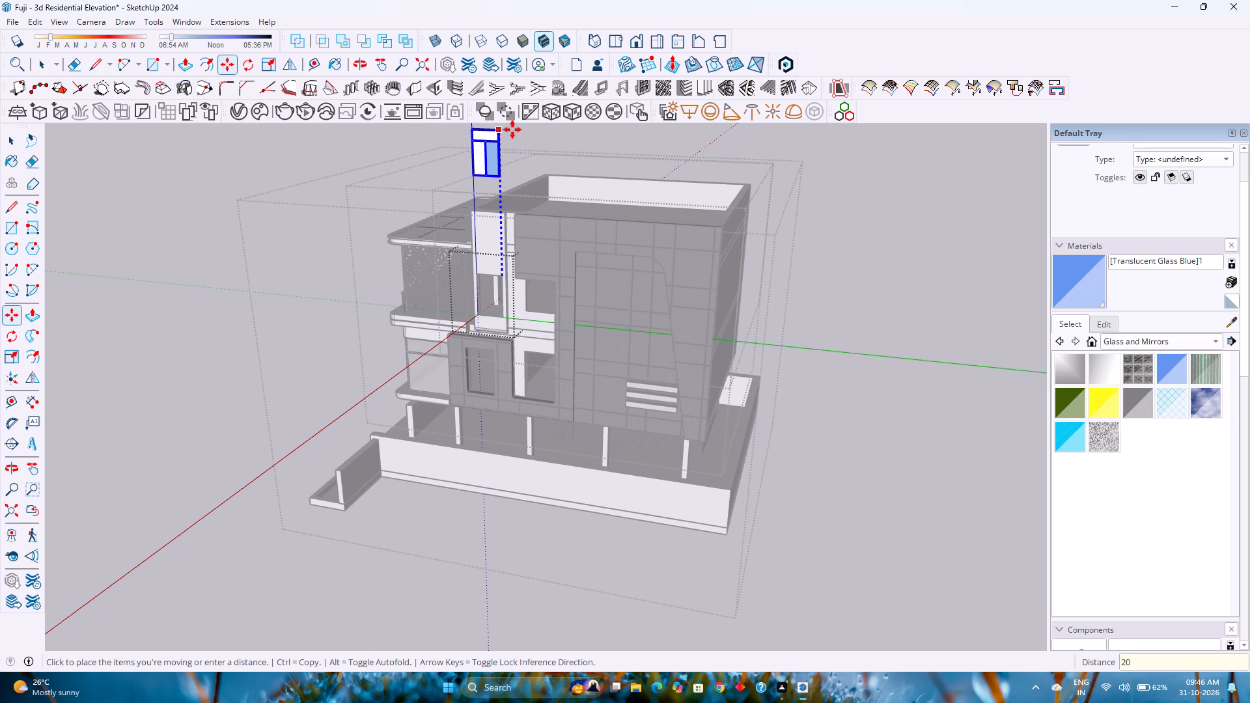
key("Return")
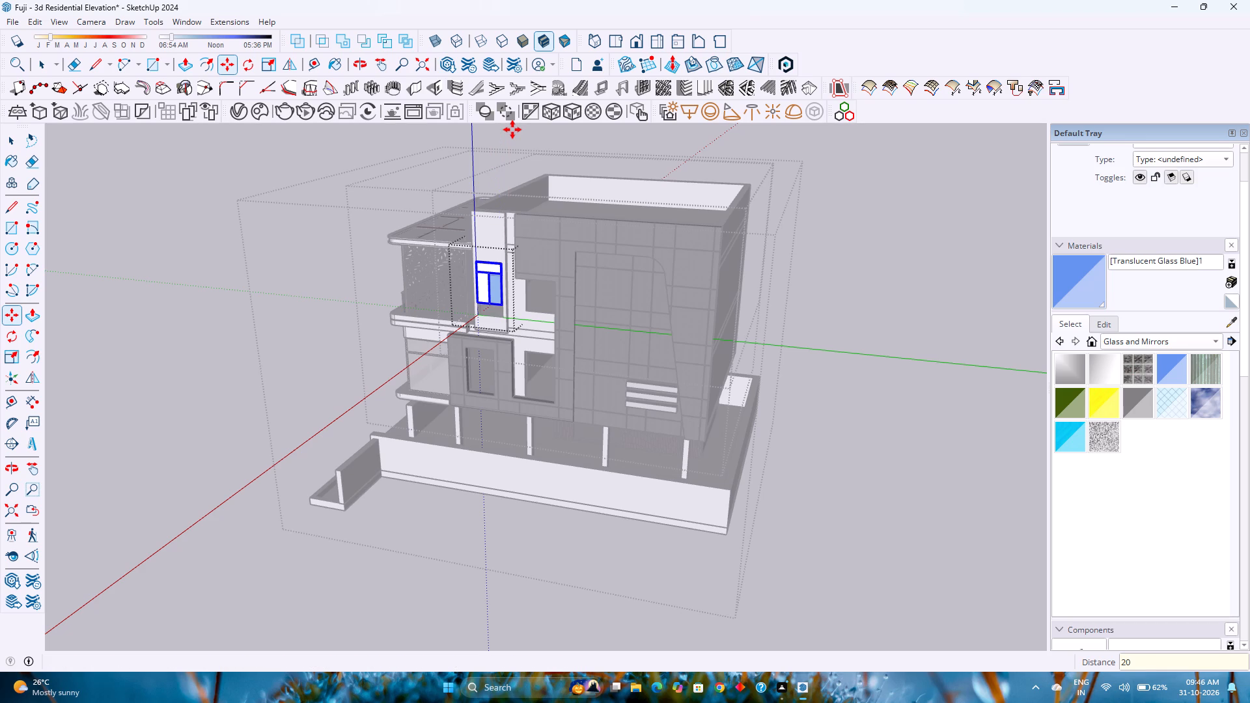
type("20'")
key("Return")
key("space")
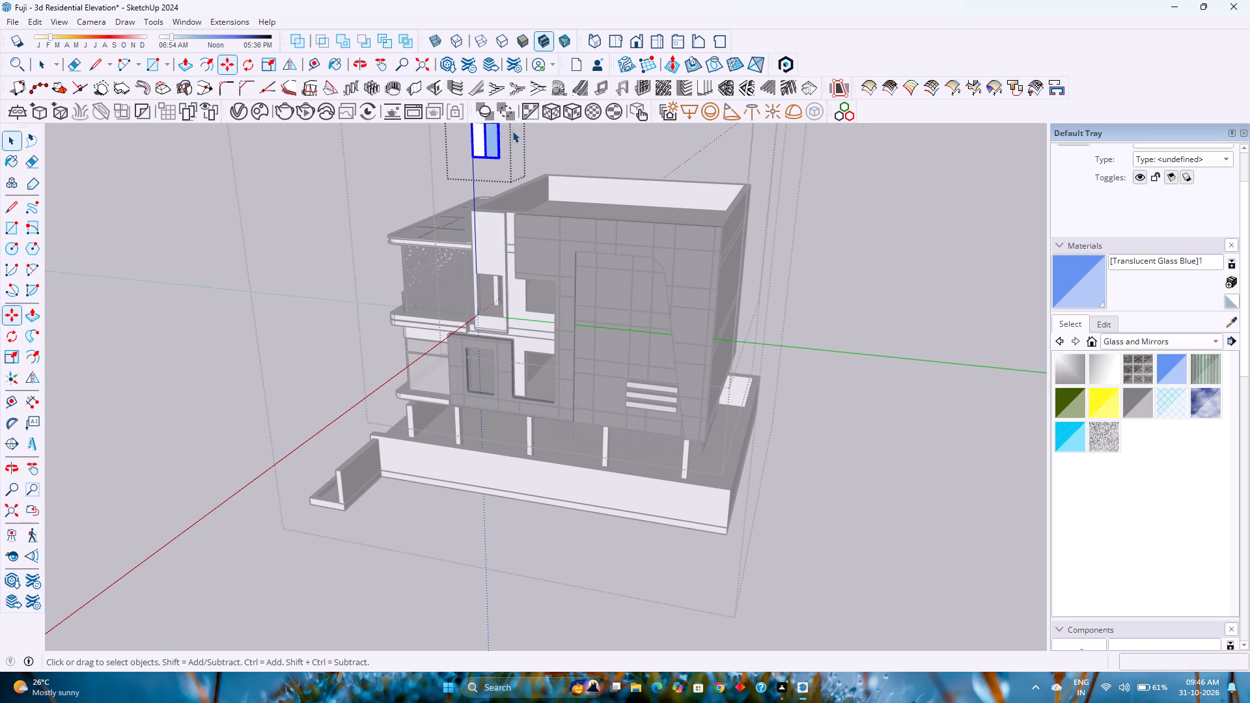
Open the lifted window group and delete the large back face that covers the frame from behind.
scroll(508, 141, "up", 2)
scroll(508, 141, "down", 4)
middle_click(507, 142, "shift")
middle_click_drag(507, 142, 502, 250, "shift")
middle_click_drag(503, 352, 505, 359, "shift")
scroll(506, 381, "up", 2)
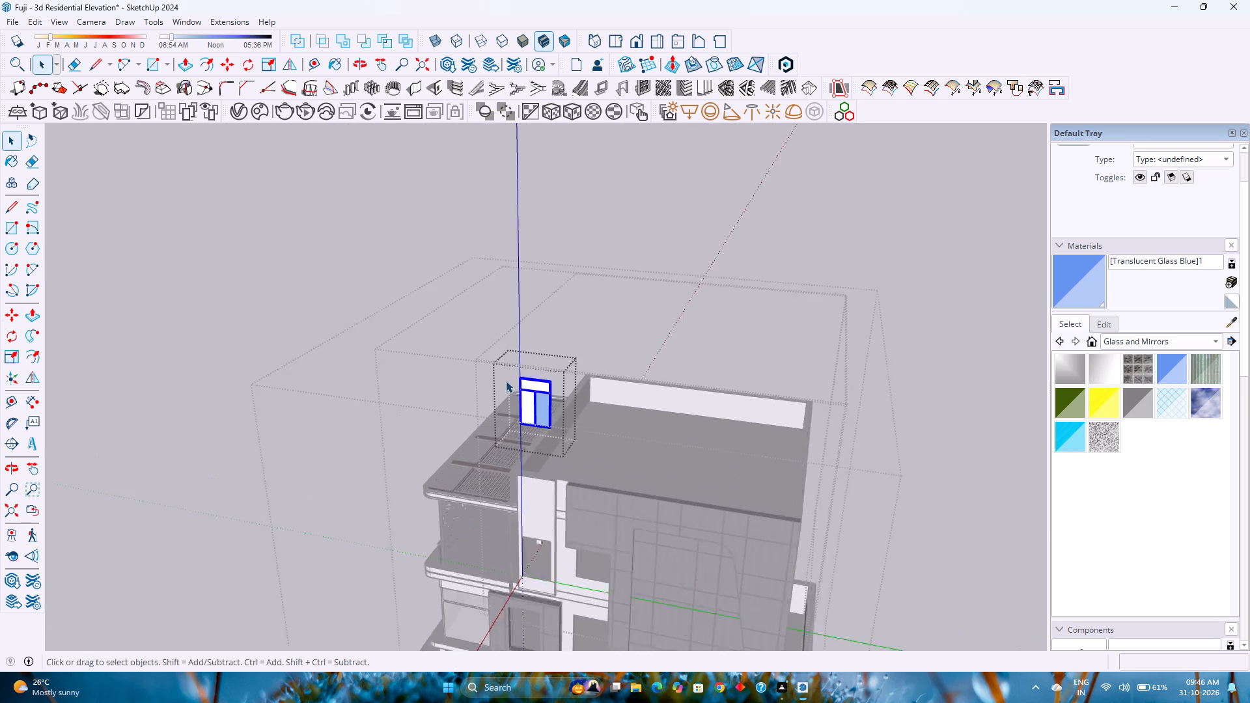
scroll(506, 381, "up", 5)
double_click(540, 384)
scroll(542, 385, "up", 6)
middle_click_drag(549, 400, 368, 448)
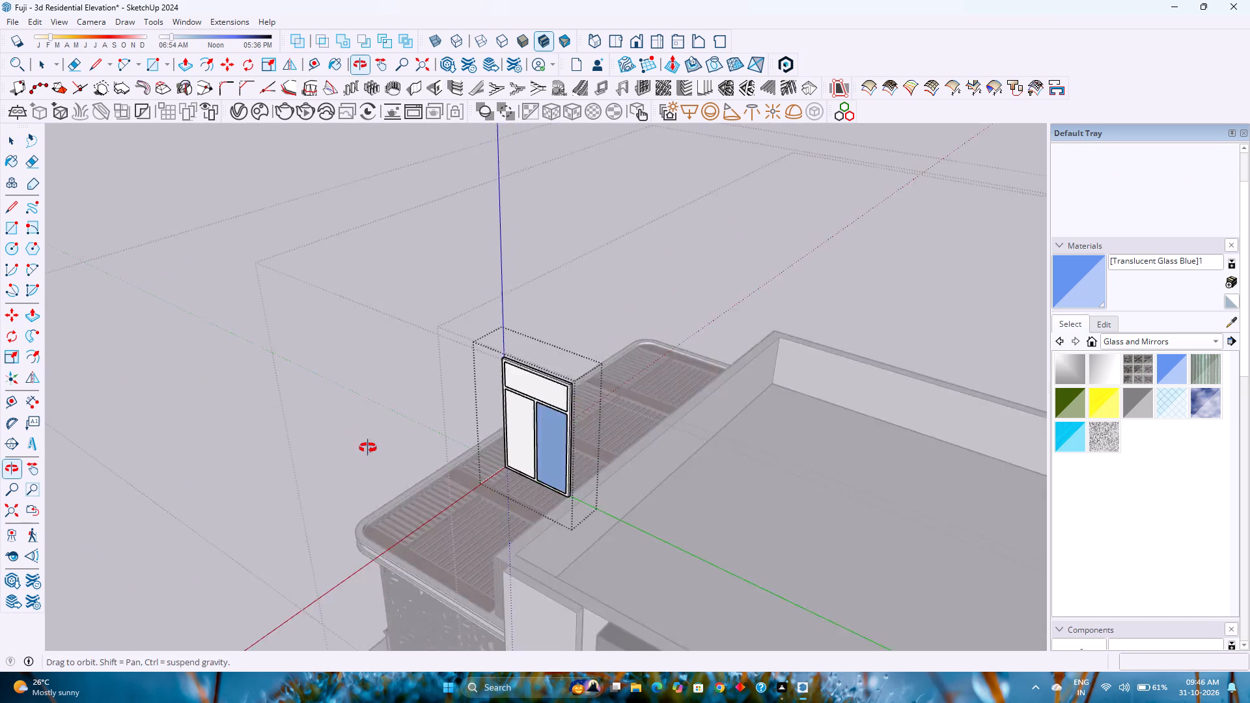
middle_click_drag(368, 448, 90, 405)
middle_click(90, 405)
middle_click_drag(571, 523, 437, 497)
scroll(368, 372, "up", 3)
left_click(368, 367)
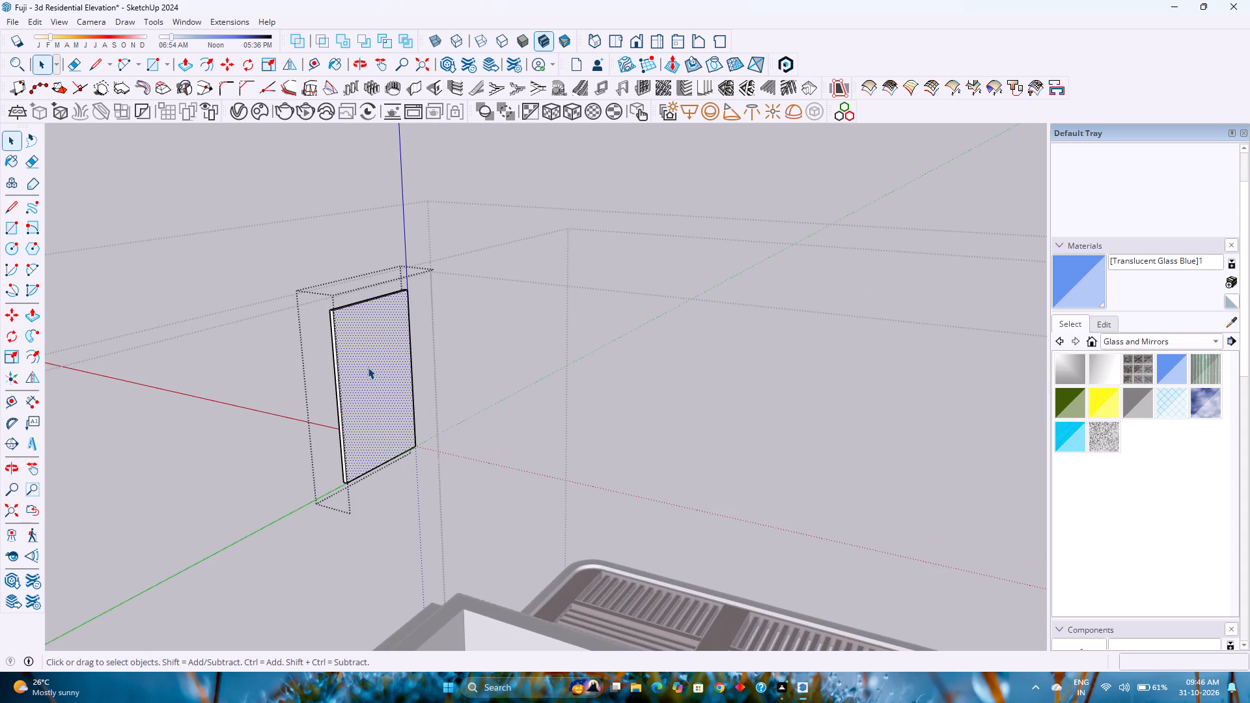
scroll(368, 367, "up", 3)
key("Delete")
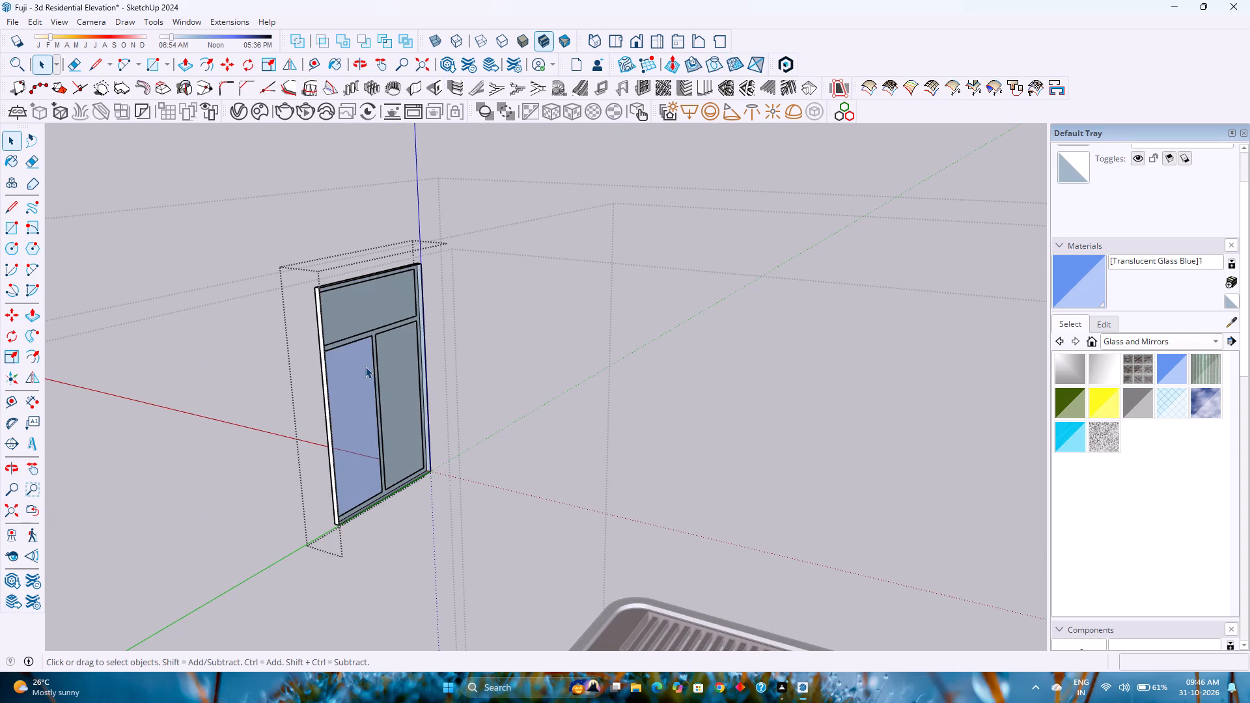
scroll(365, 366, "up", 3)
Undo the back-face deletion and the window group's 20' upward move.
key("ctrl+z")
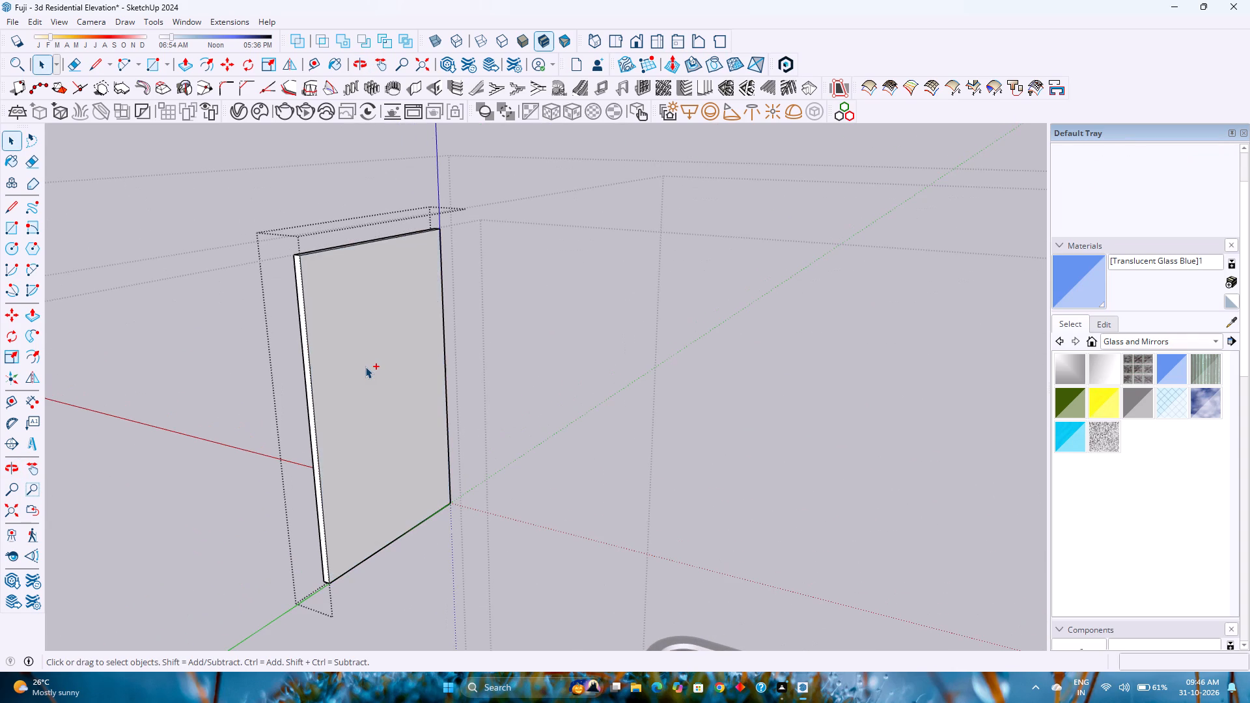
key("ctrl+z")
key("ctrl+z")
key("ctrl+z")
key("ctrl+z")
key("ctrl+z")
Keep undoing past the blue glass paint, the panes and the frame's extrusion, back to the flat frame face with three open panels.
scroll(365, 366, "down", 4)
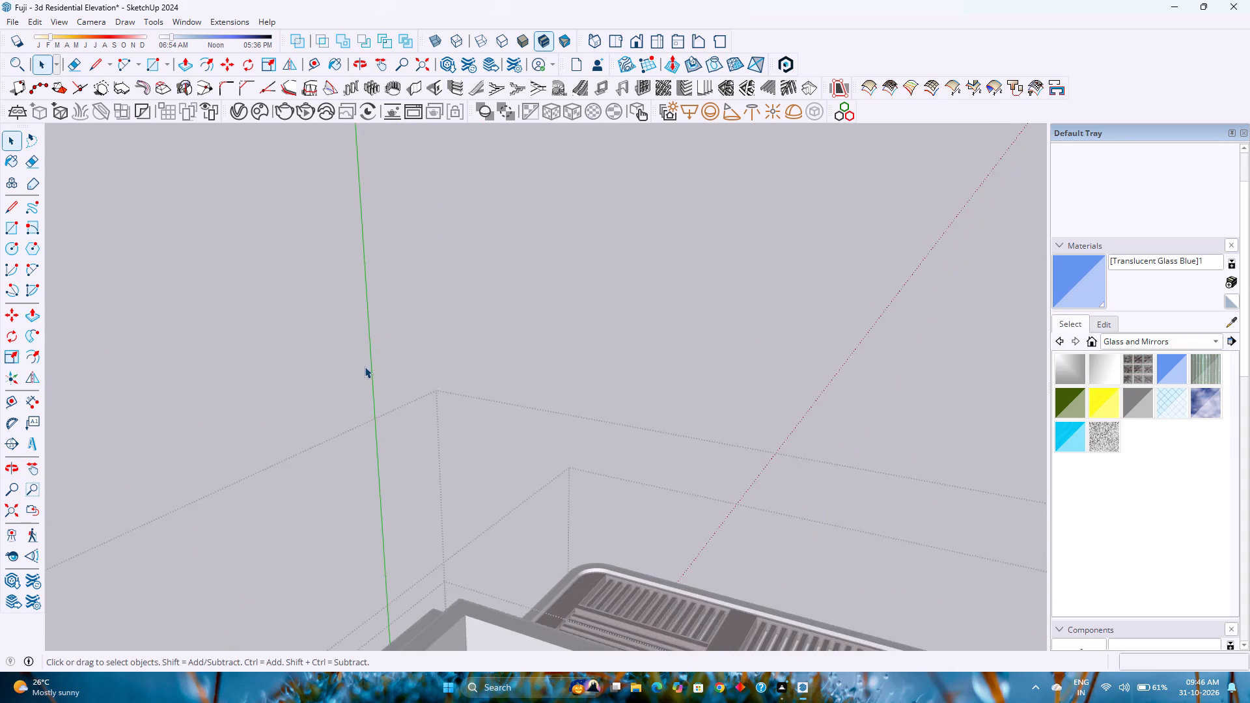
scroll(365, 366, "down", 7)
middle_click_drag(355, 386, 586, 394)
scroll(589, 386, "down", 10)
middle_click_drag(578, 387, 484, 340, "shift")
middle_click(480, 337, "shift")
middle_click_drag(462, 335, 600, 344)
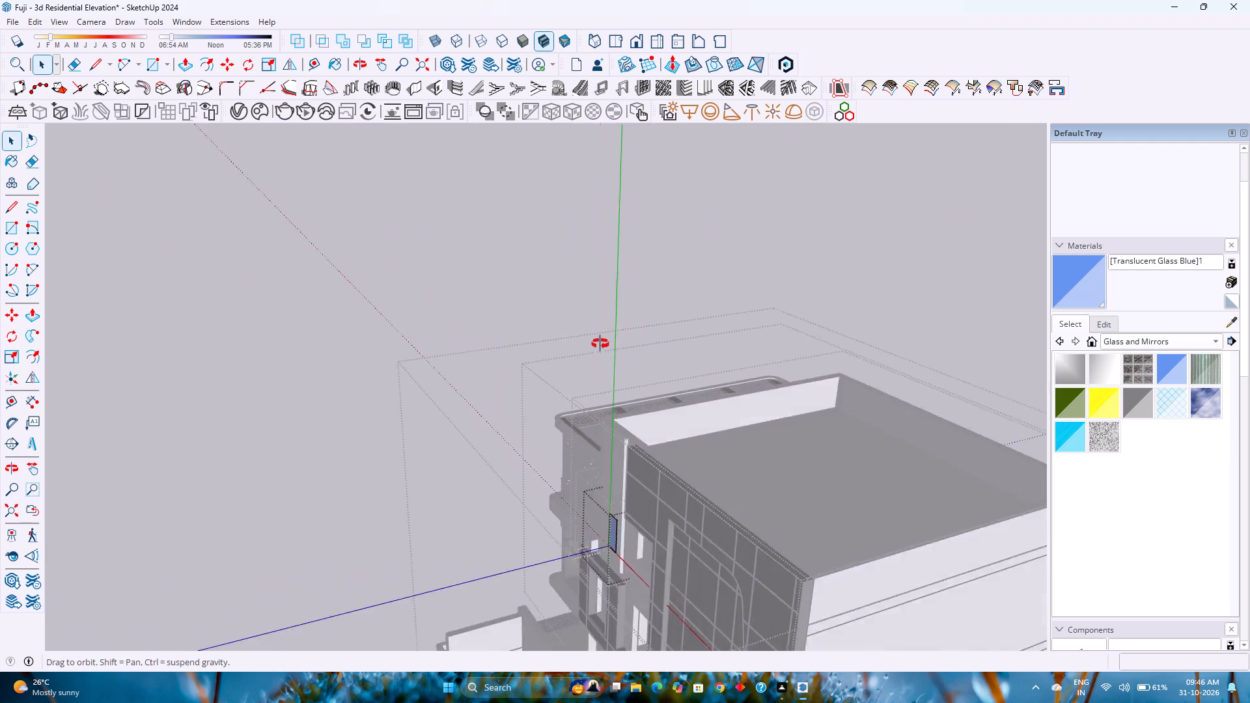
middle_click_drag(600, 344, 675, 331)
middle_click_drag(574, 353, 503, 324, "shift")
middle_click(496, 322, "shift")
scroll(530, 490, "up", 1)
key("ctrl+z")
key("ctrl+z")
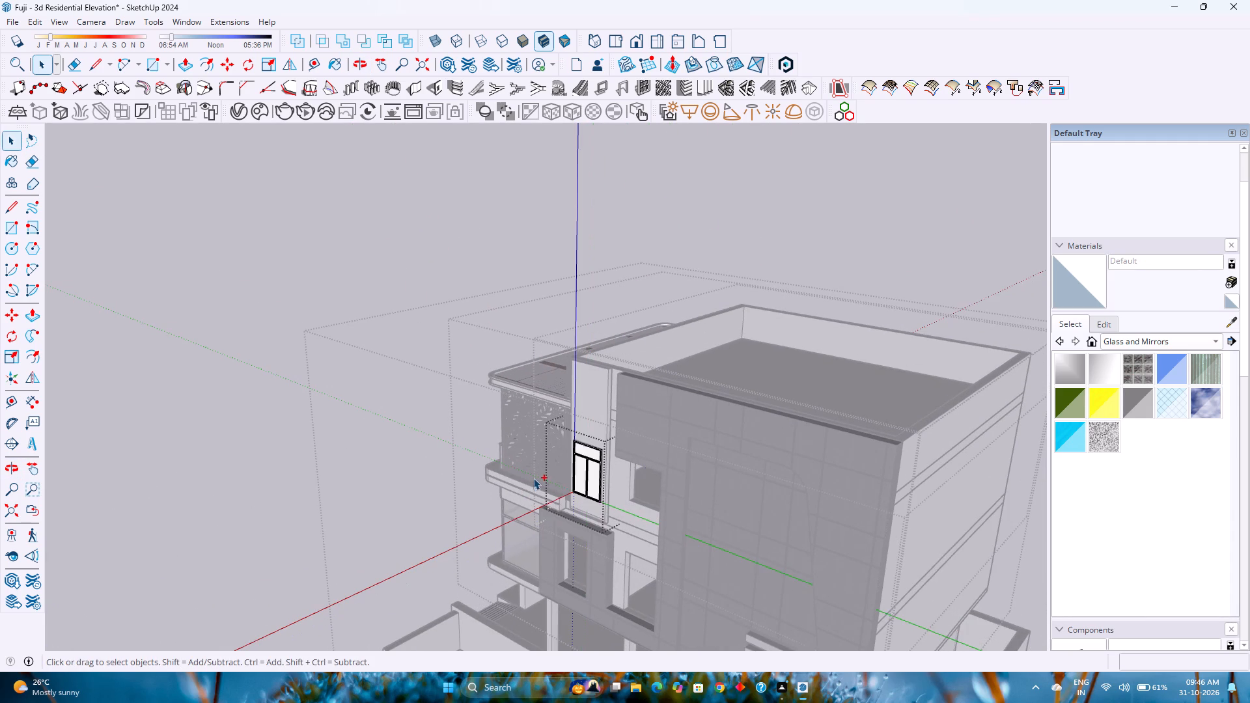
key("ctrl+z")
key("ctrl+z")
key("ctrl+z")
key("ctrl+z")
key("ctrl+z")
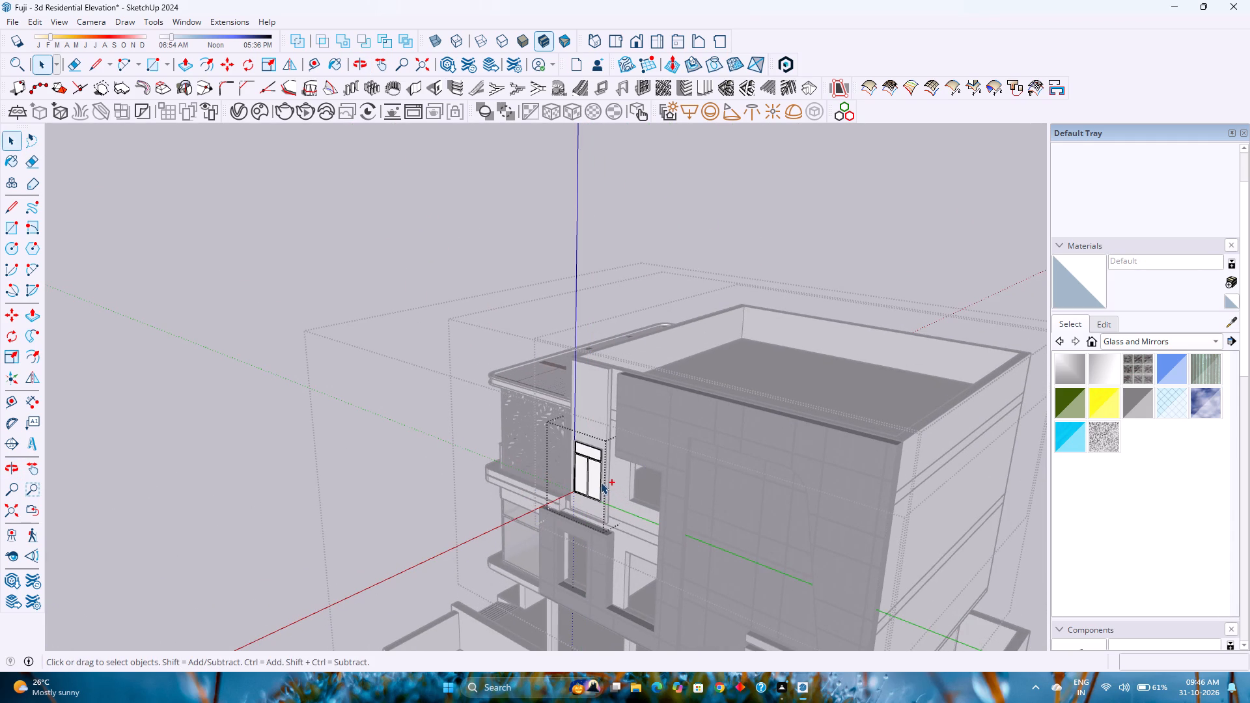
key("ctrl+z")
key("ctrl+z")
key("ctrl+z")
key("ctrl+z")
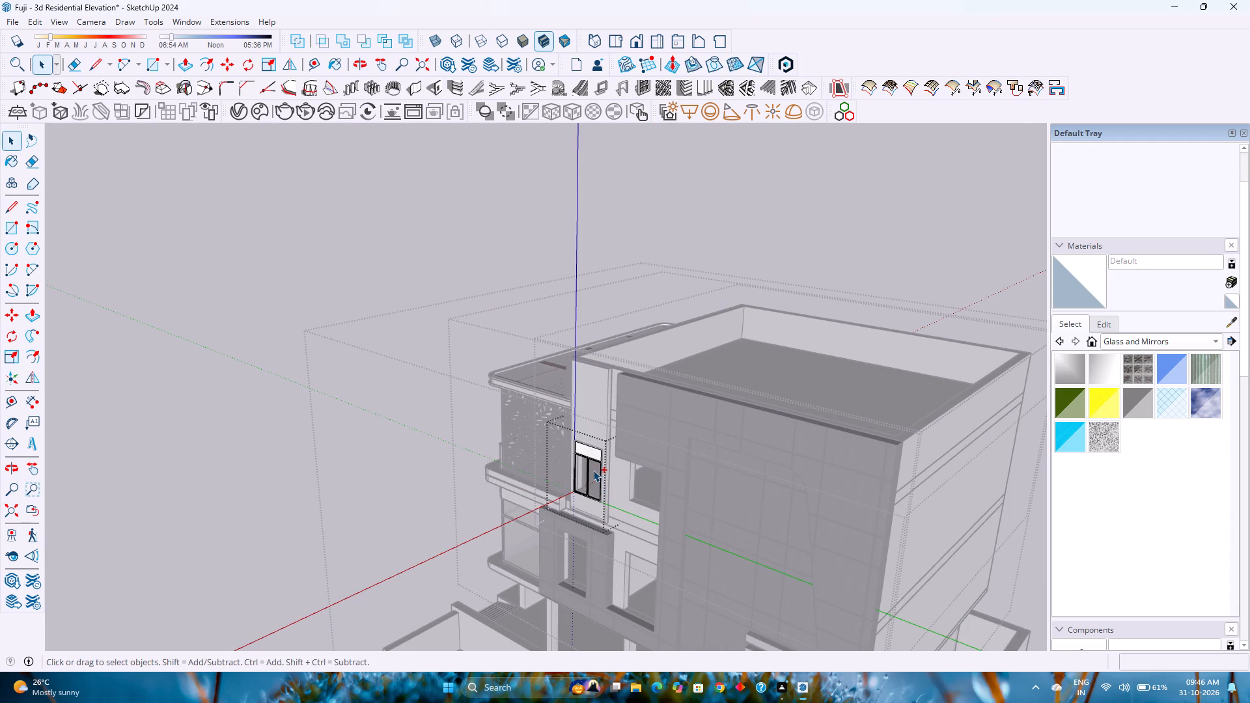
Open the window frame group and extrude its flat face, including transom and mullion, by 1.5".
scroll(593, 470, "up", 17)
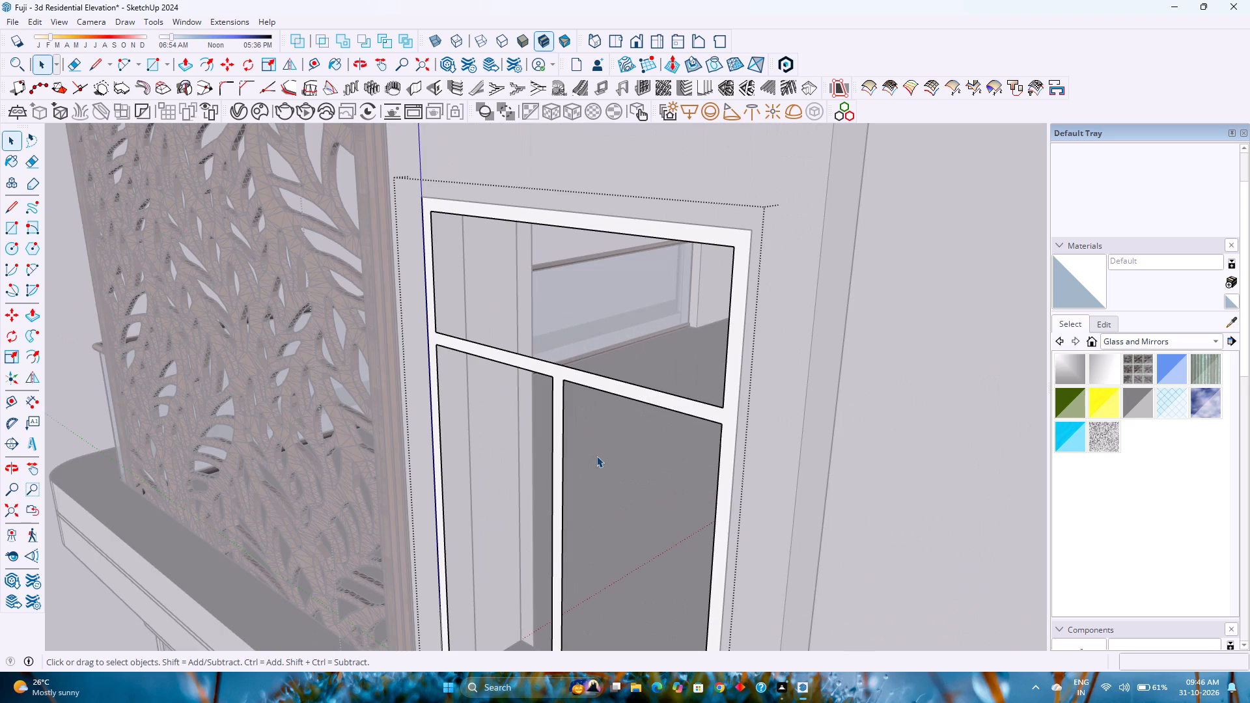
key("Escape")
left_click(586, 382)
double_click(586, 381)
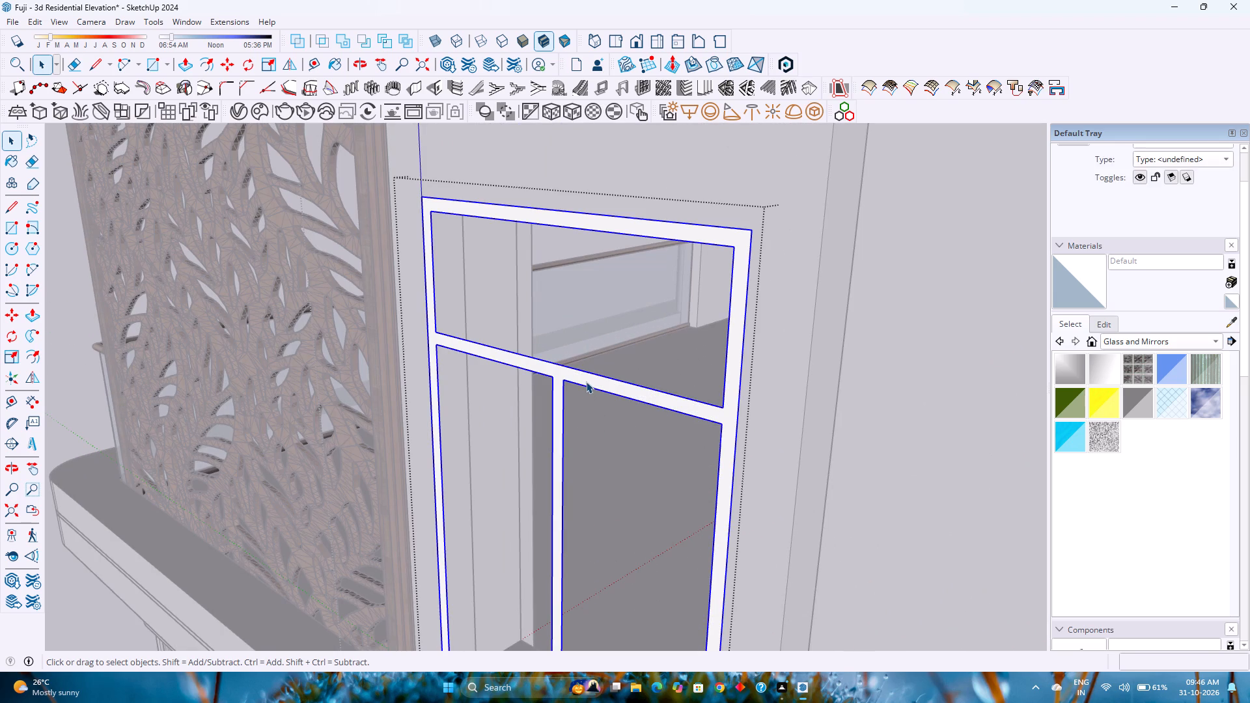
left_click(586, 379)
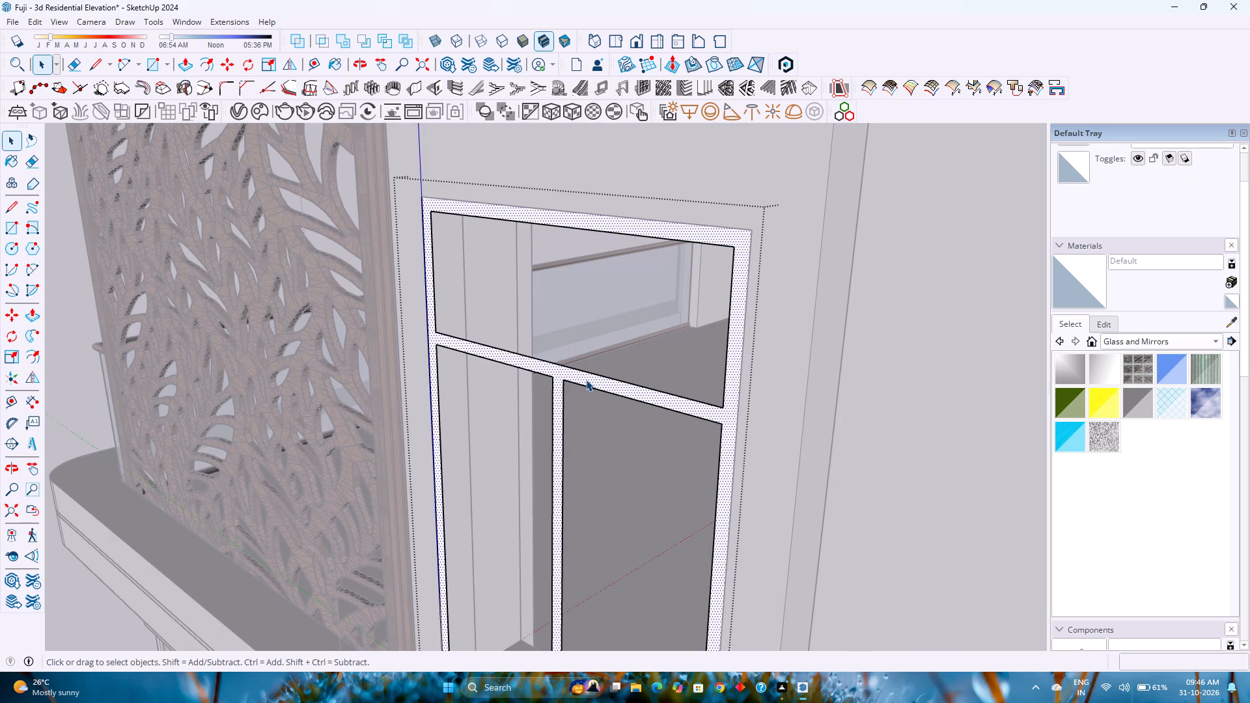
key("p")
left_click(586, 379)
type("1.")
key("5")
key("Return")
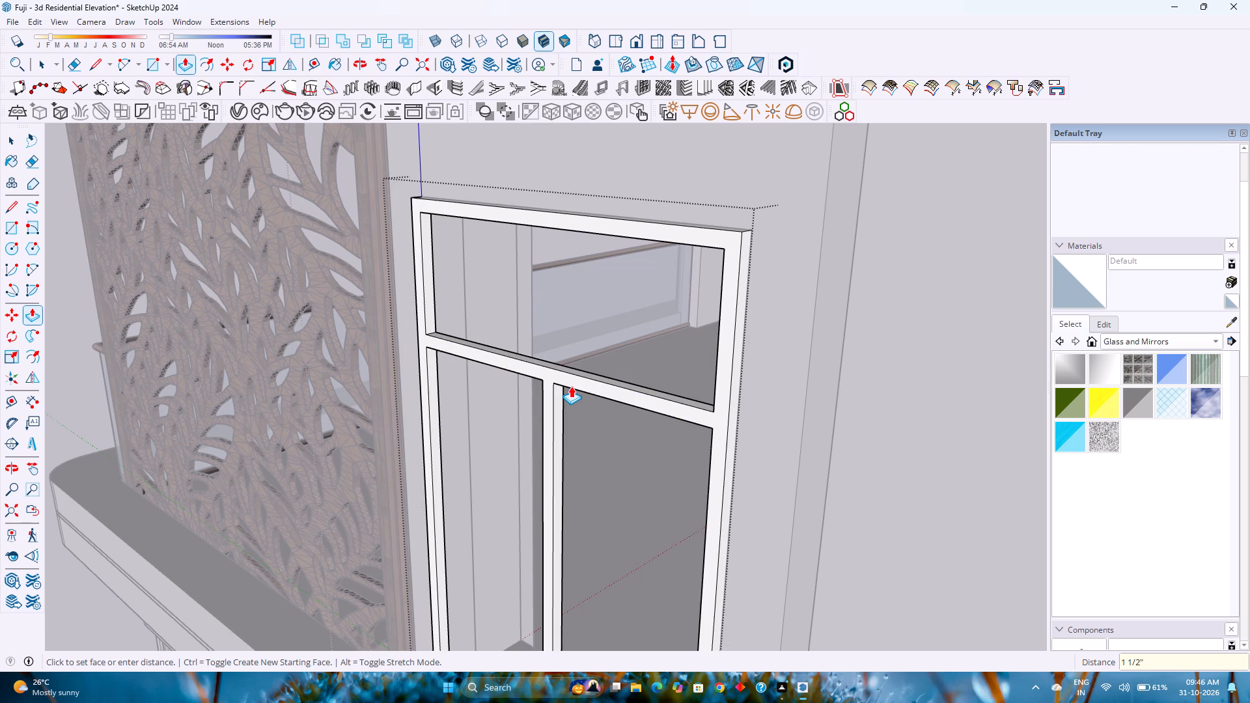
key("space")
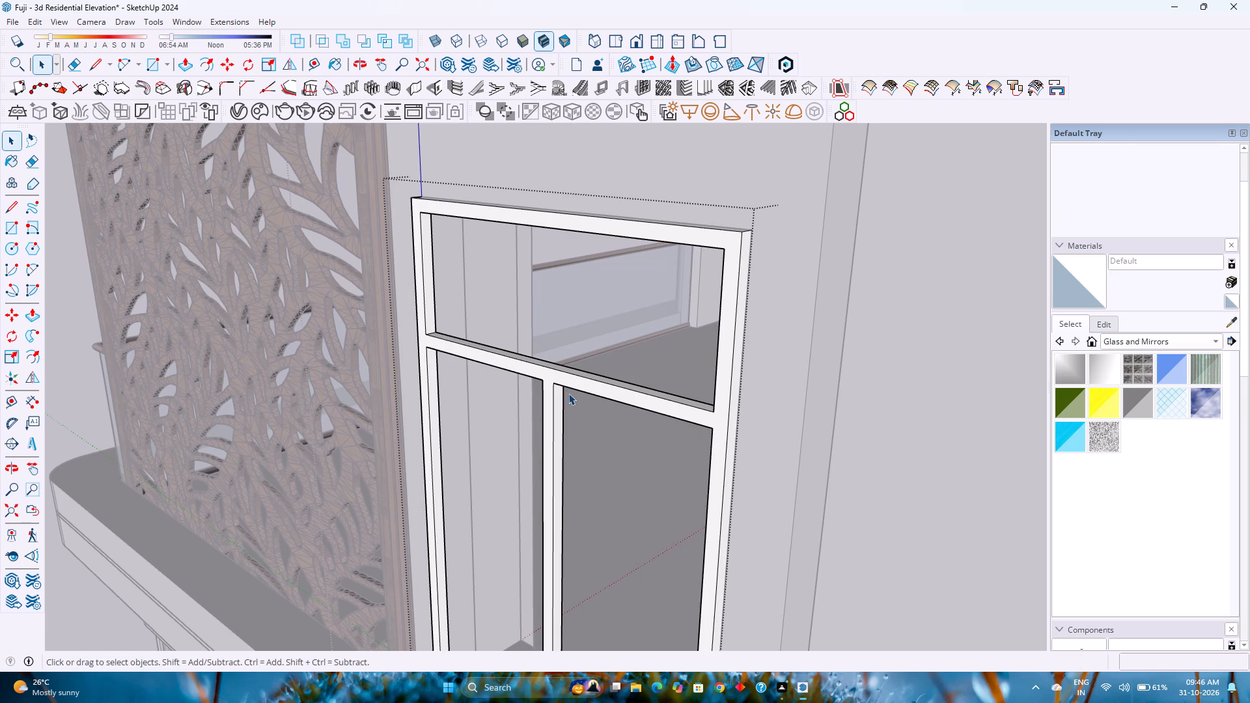
key("space")
Draw a 3' 3" by 1' 2" rectangle filling the opening above the transom and make it a group.
scroll(566, 387, "down", 5)
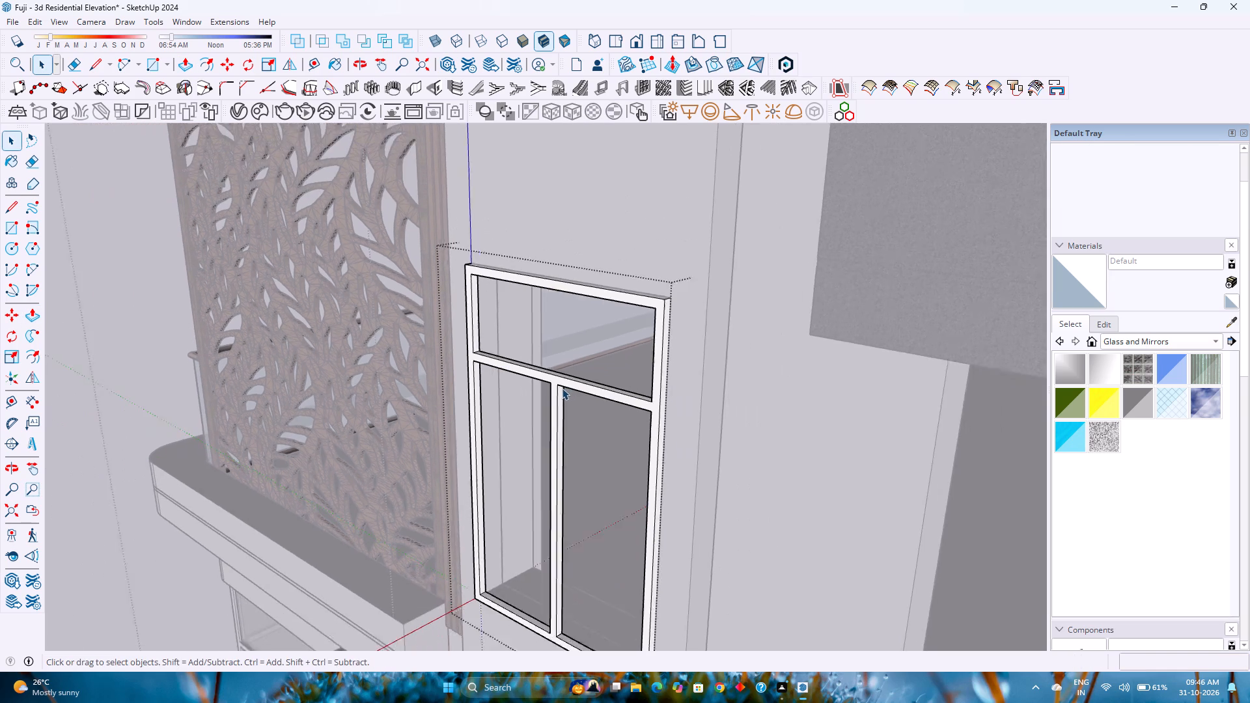
scroll(562, 388, "down", 5)
middle_click_drag(477, 405, 654, 321)
middle_click(654, 321)
scroll(655, 321, "down", 2)
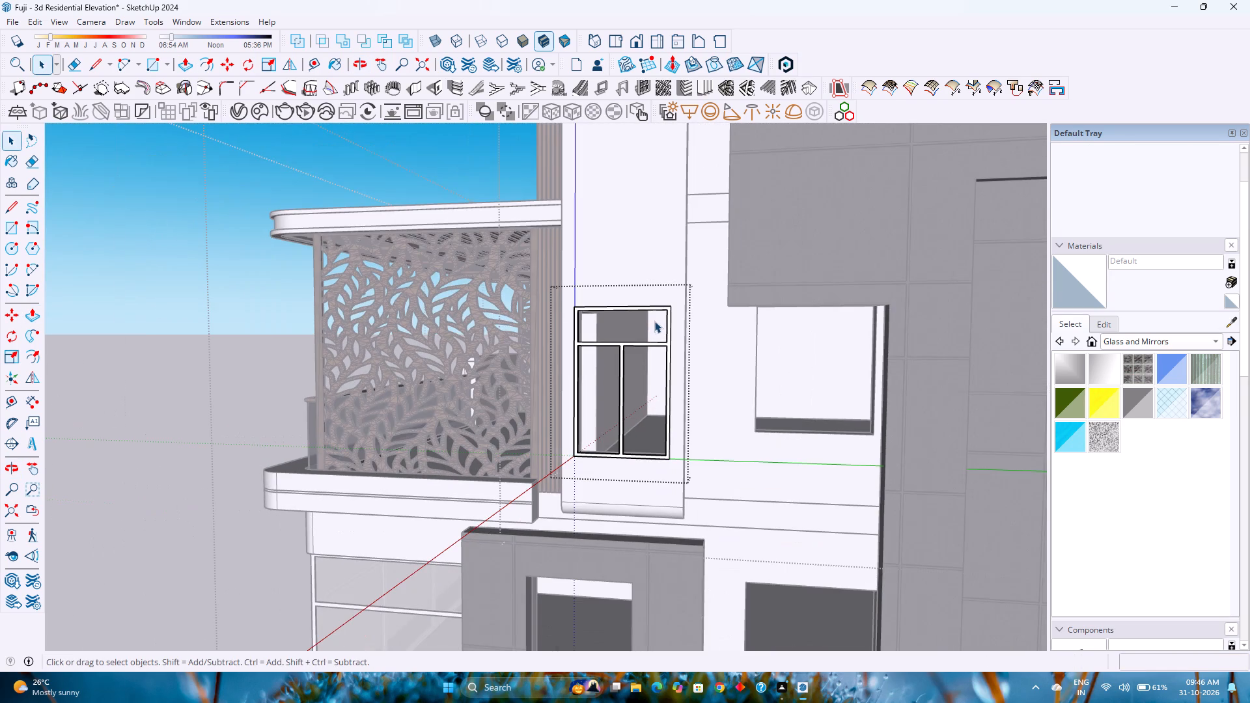
scroll(615, 344, "up", 1)
key("r")
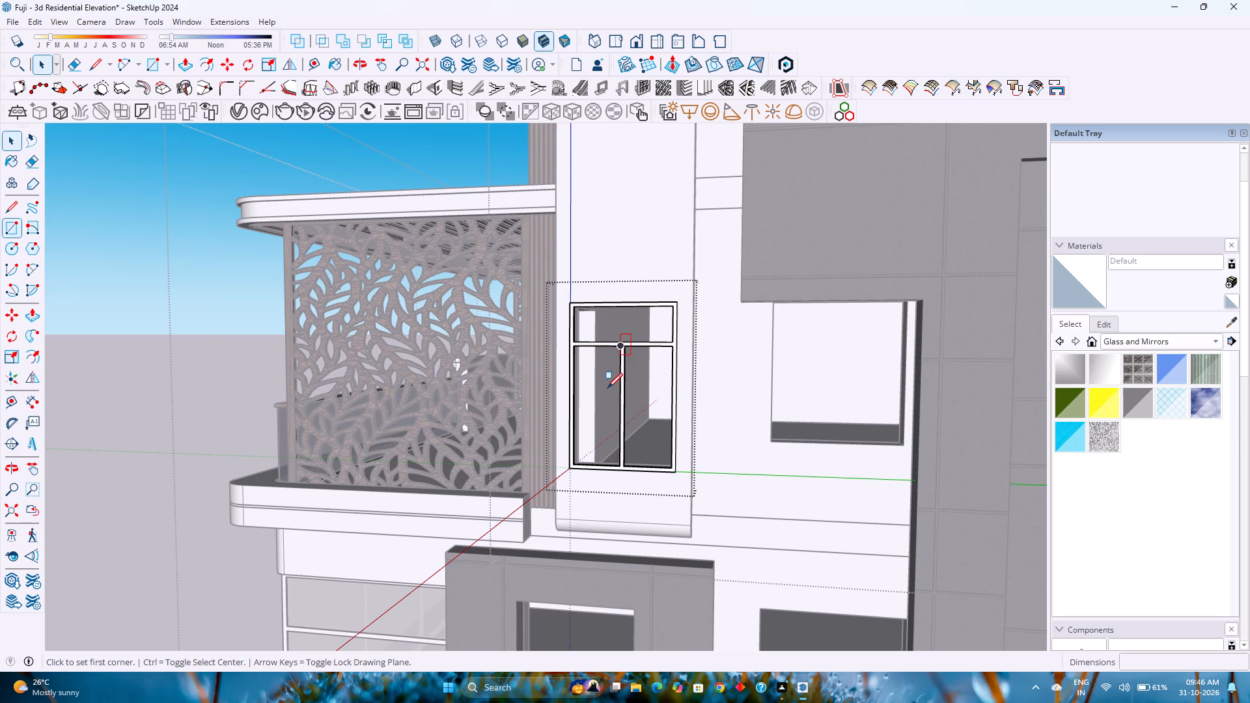
scroll(599, 375, "up", 4)
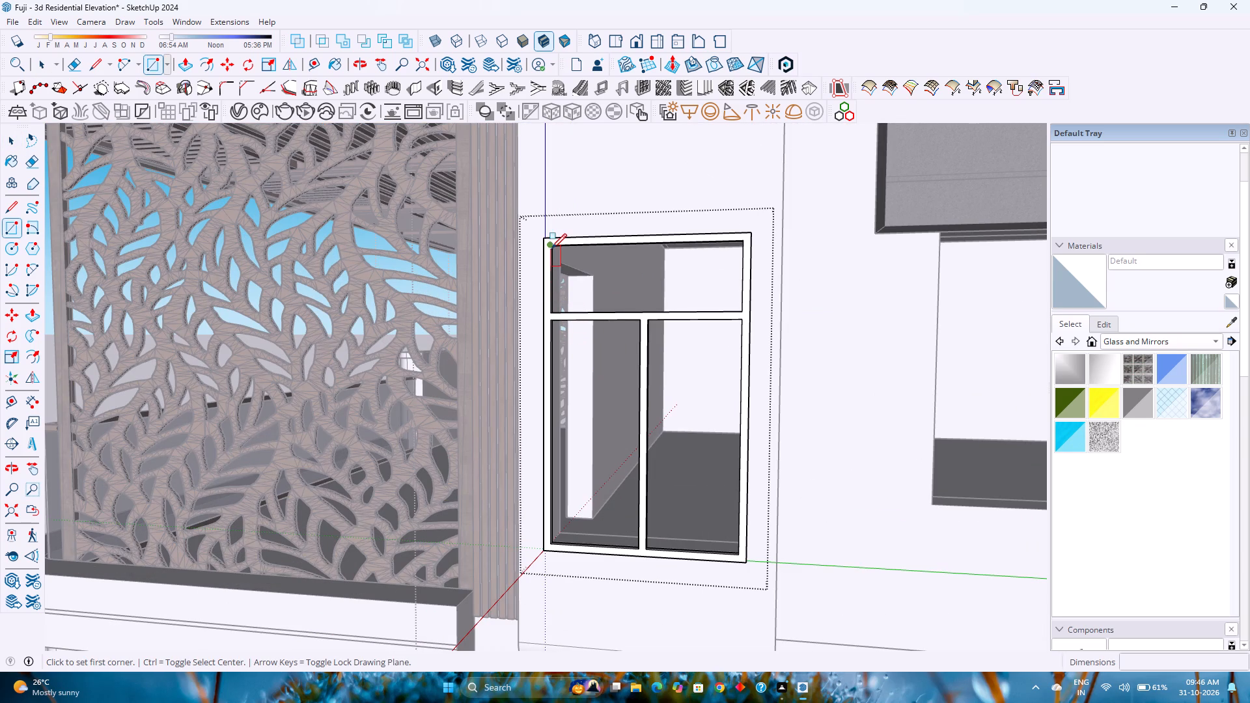
left_click(551, 247)
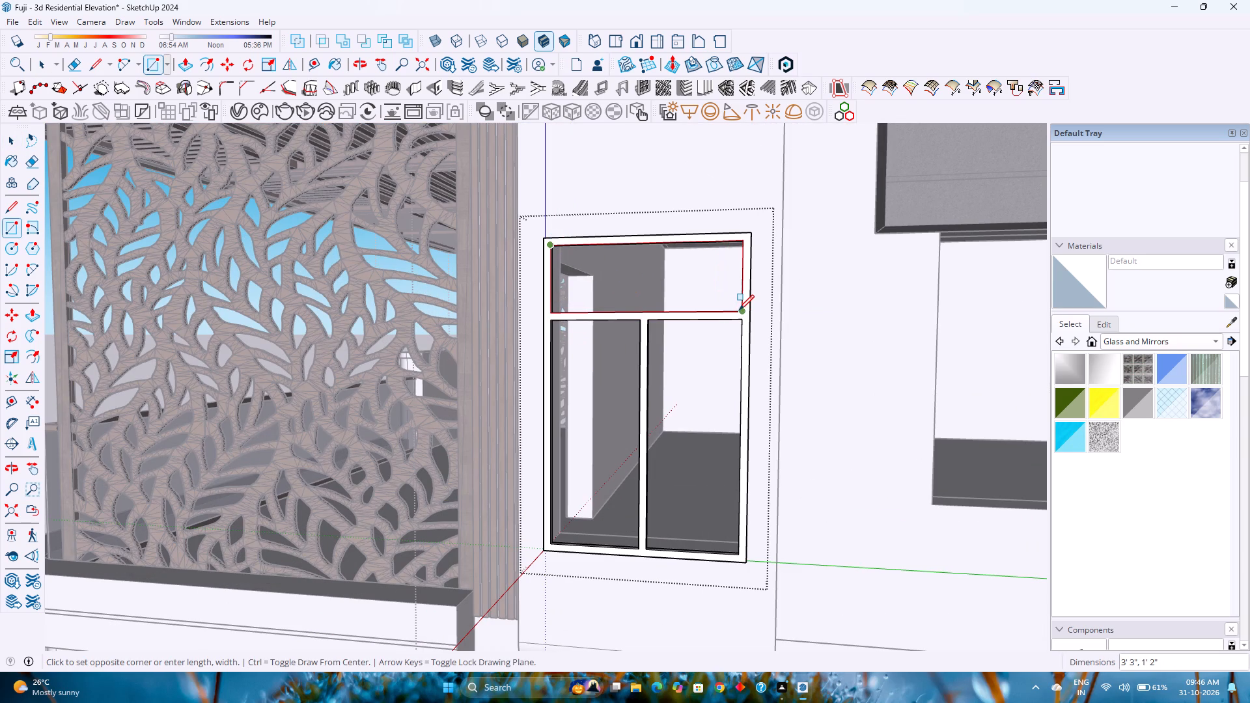
left_click(739, 310)
key("space")
double_click(720, 296)
right_click(720, 296)
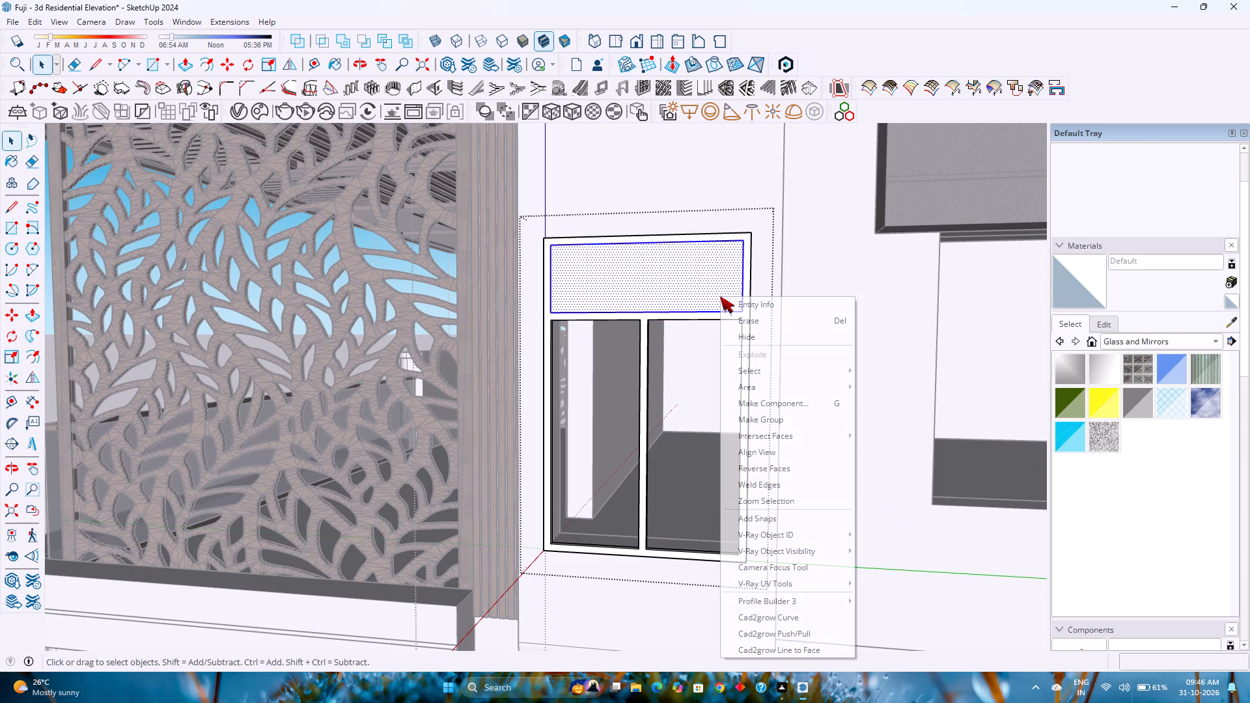
left_click(798, 424)
Draw rectangles filling the two openings below the transom, the left one about 1' 6 3/4" by 3' 11 1/2".
key("r")
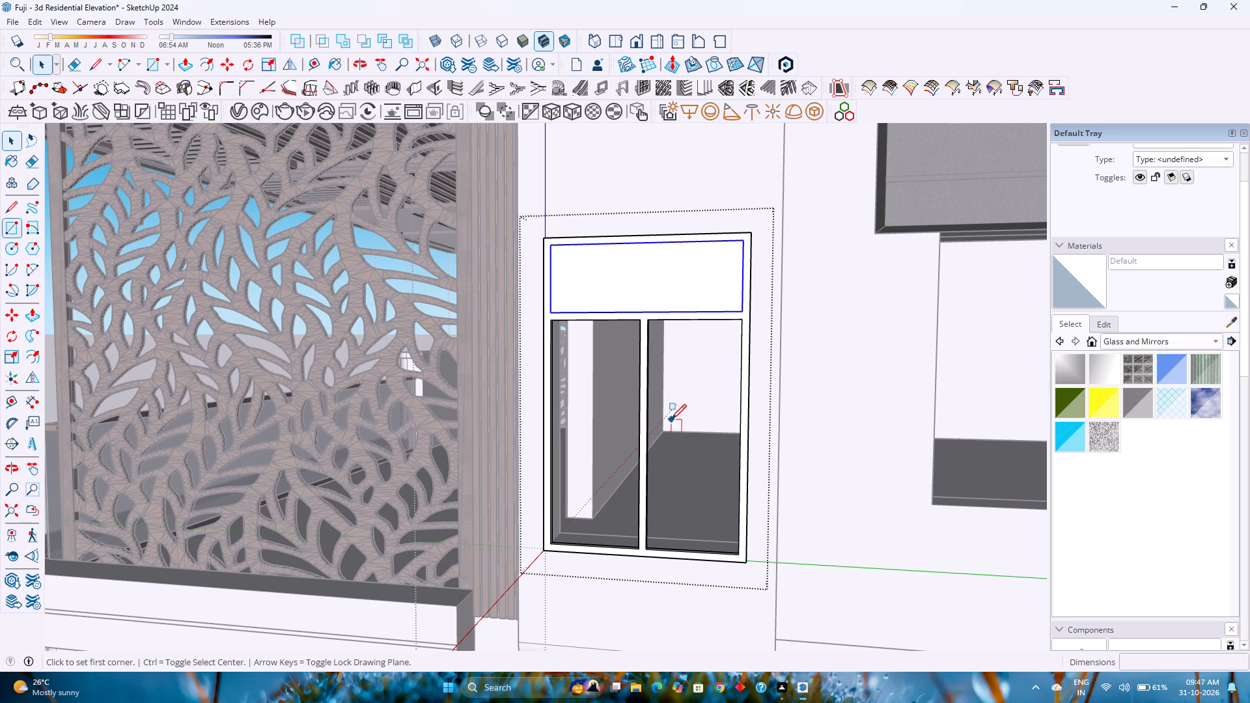
left_click(551, 322)
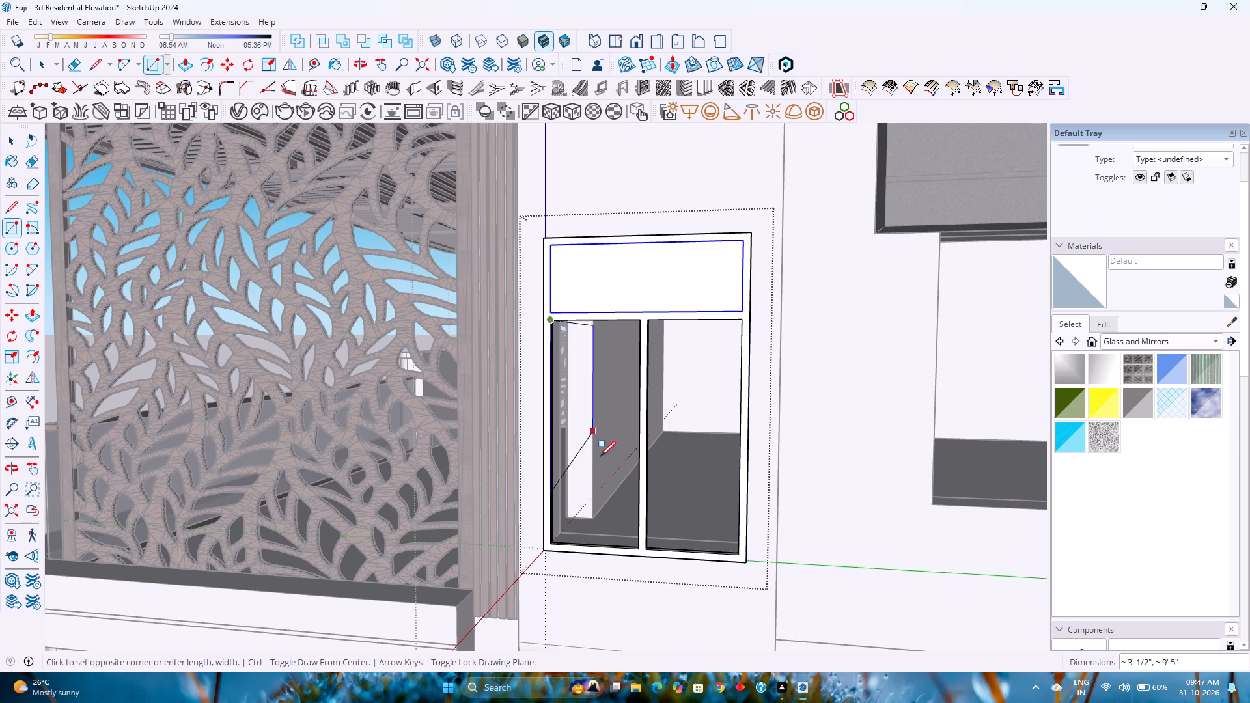
left_click(639, 547)
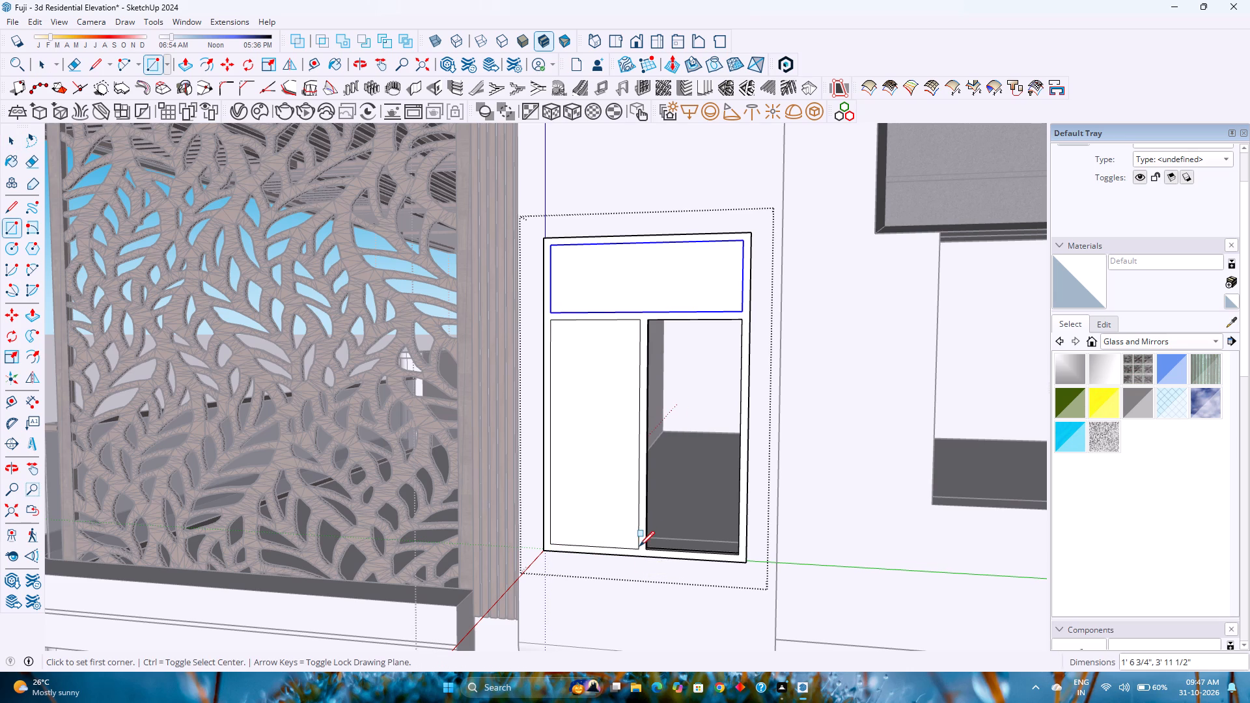
left_click(650, 319)
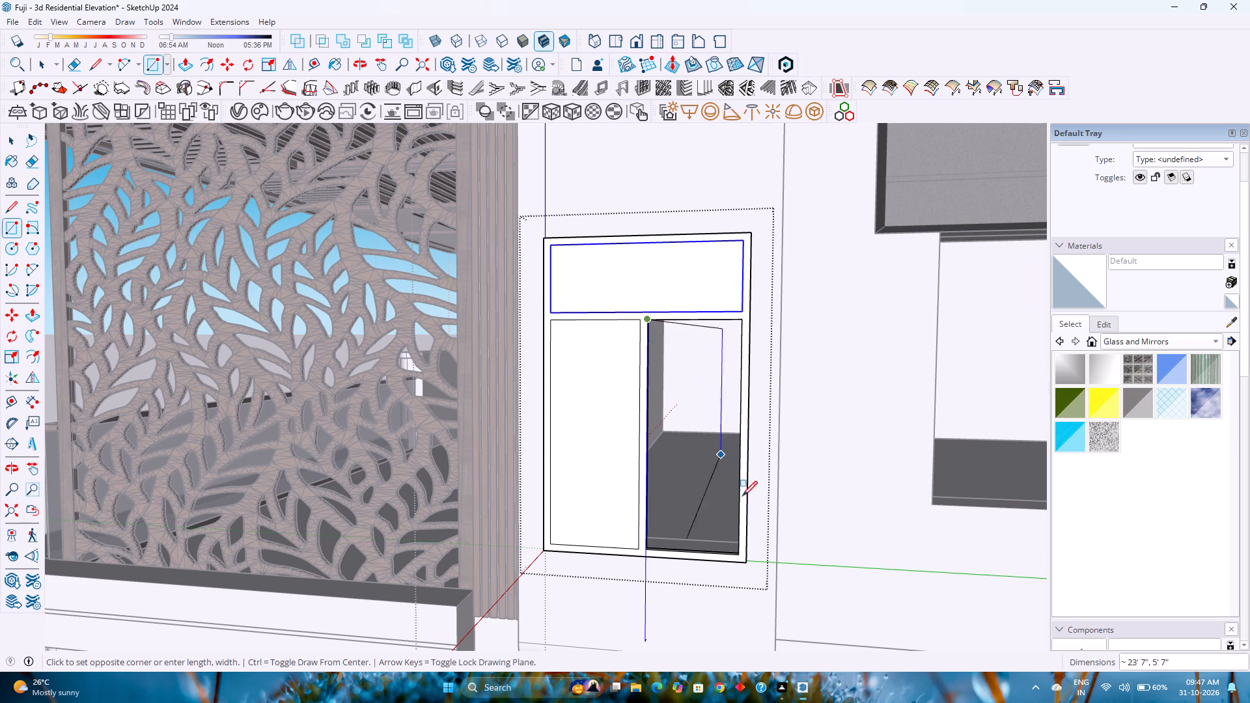
left_click(741, 553)
Make the lower right and lower left pane rectangles into separate groups.
key("space")
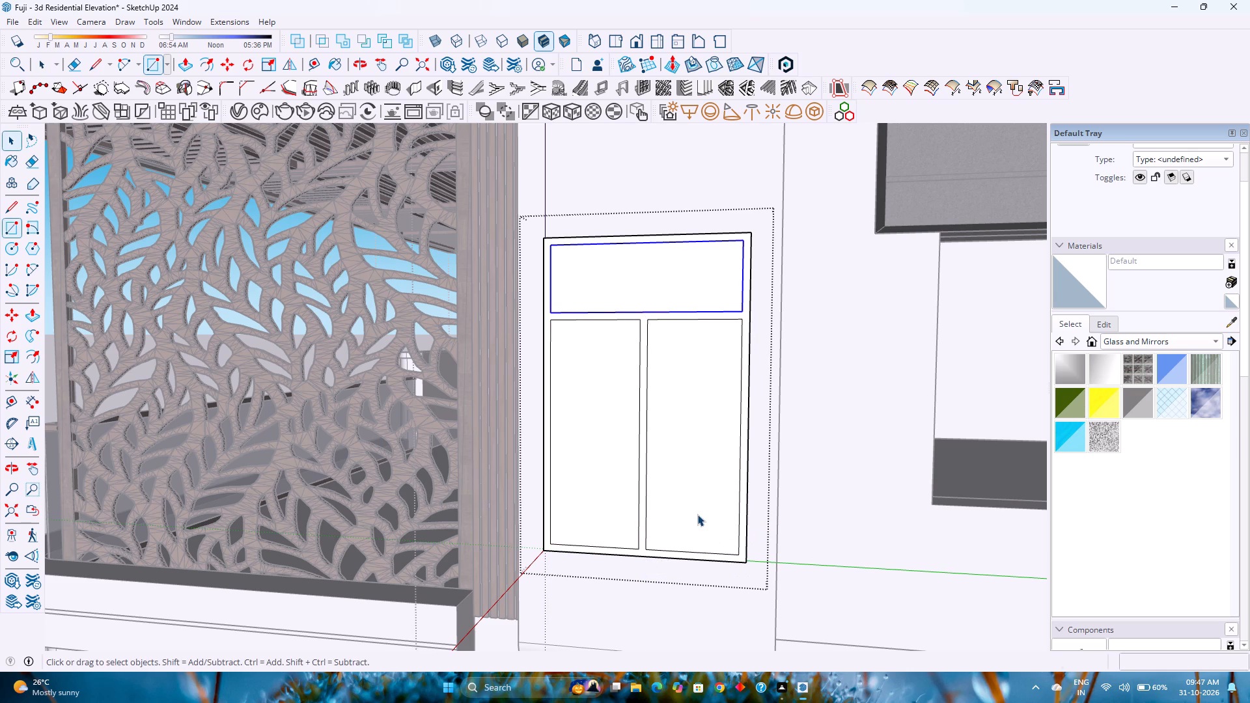
double_click(697, 512)
right_click(686, 475)
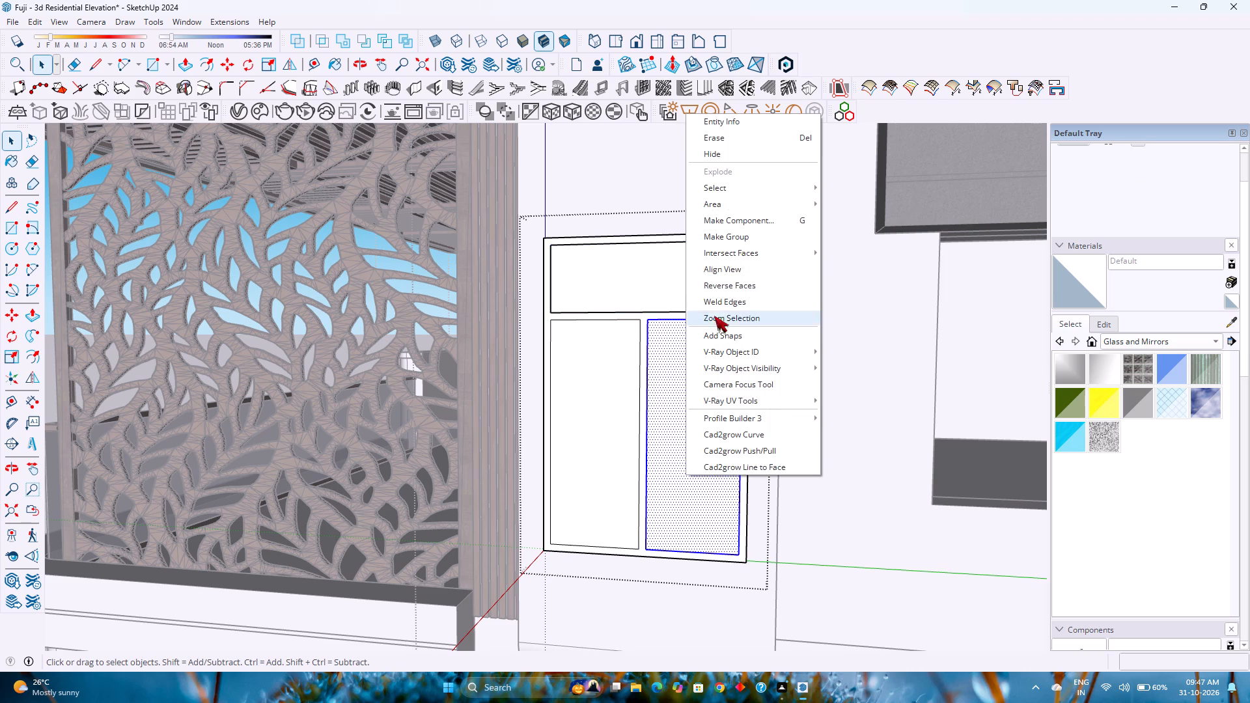
left_click(757, 237)
double_click(588, 407)
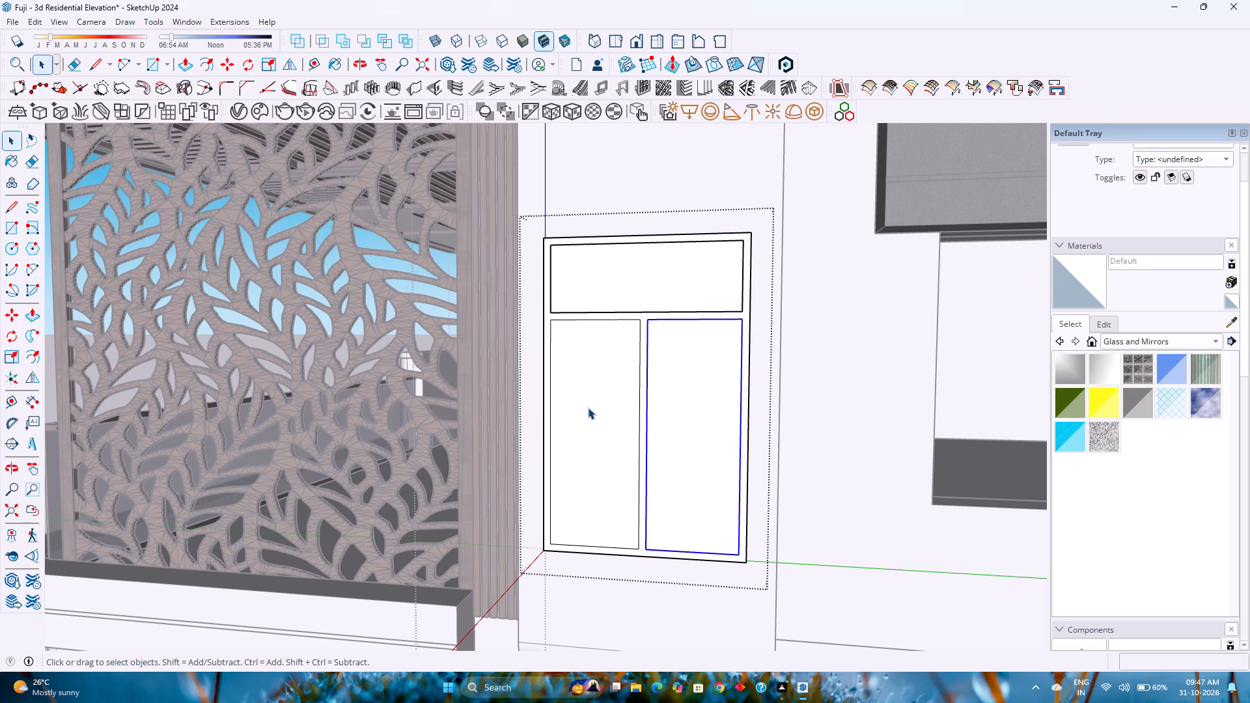
right_click(588, 407)
left_click(687, 172)
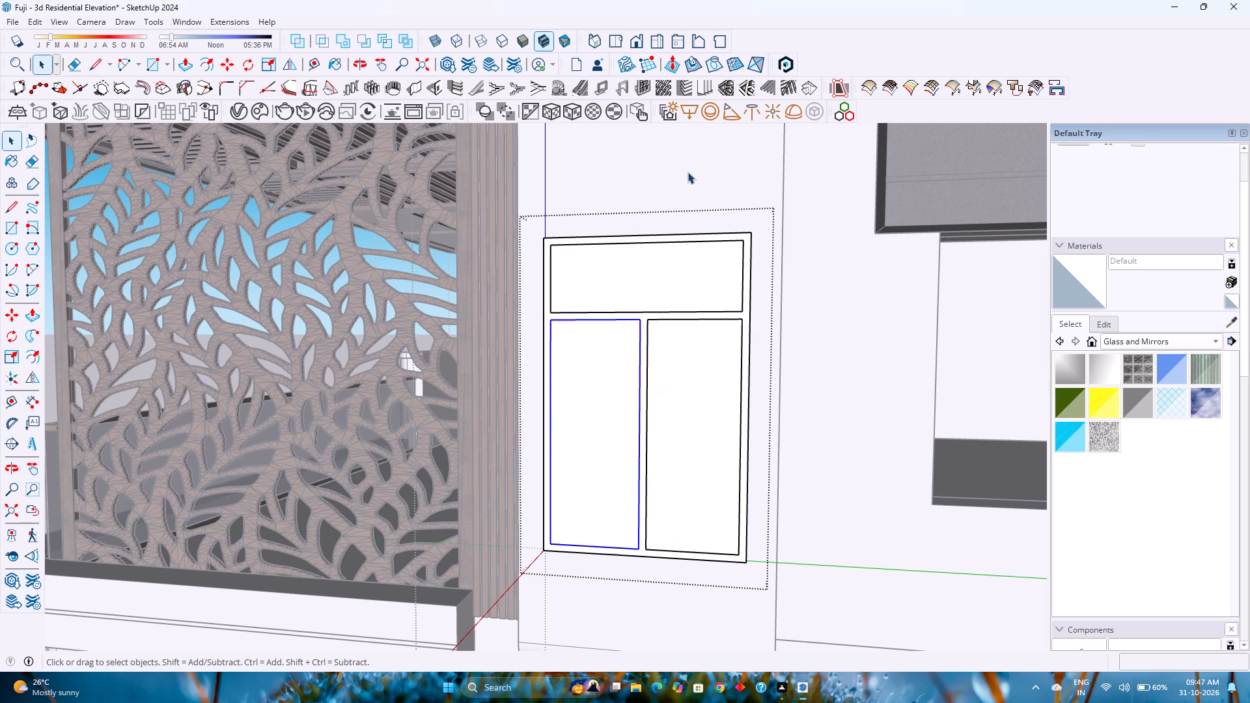
Open the lower left pane group and extrude its face by 12 mm.
scroll(606, 417, "down", 3)
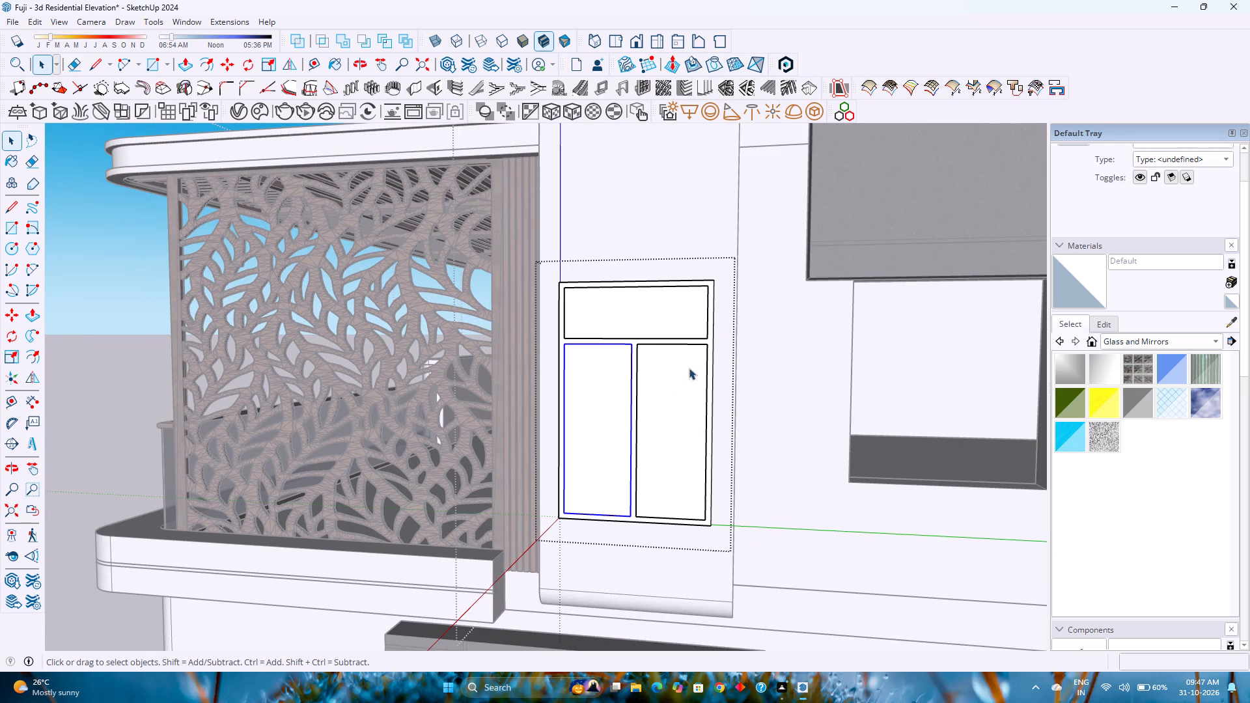
scroll(676, 397, "up", 3)
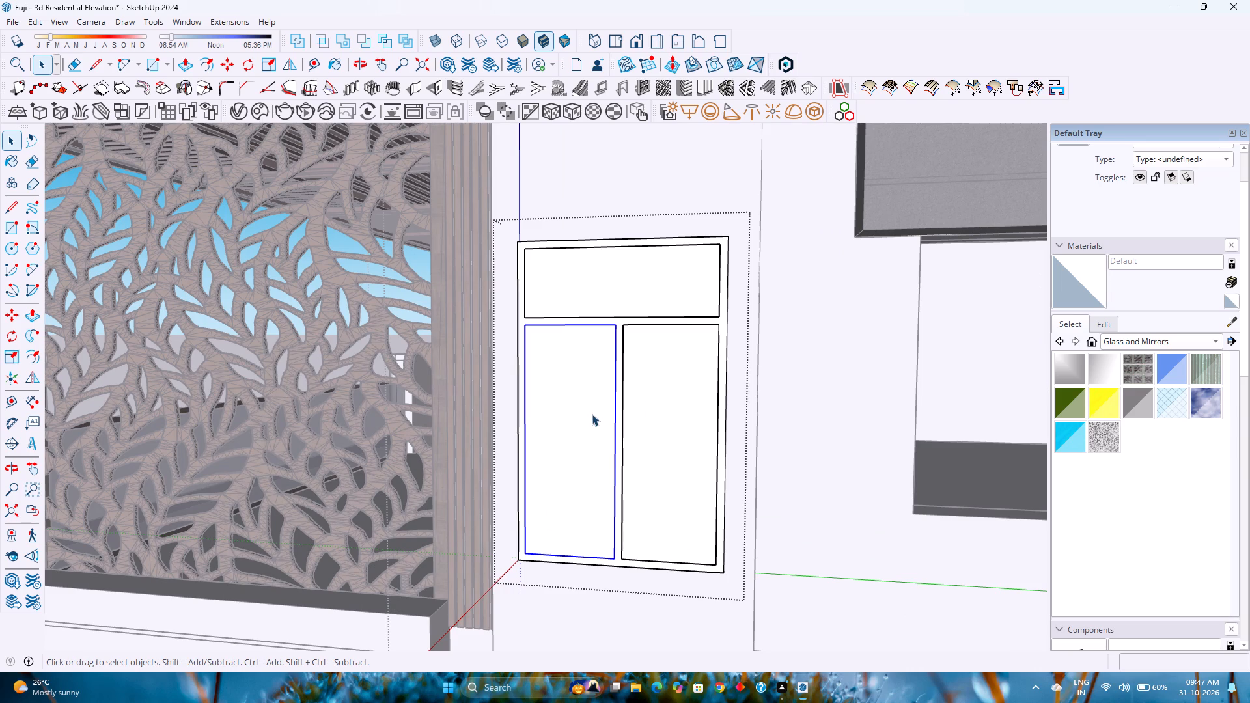
double_click(592, 414)
key("p")
left_click(590, 414)
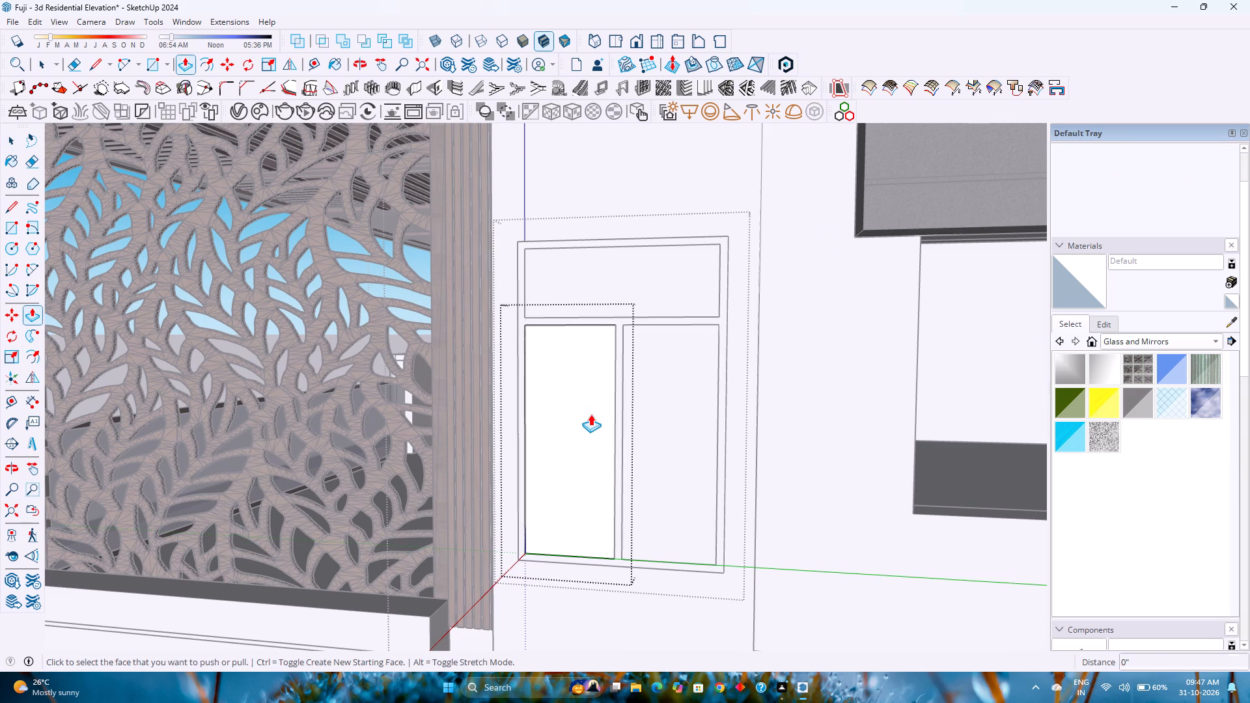
type("12")
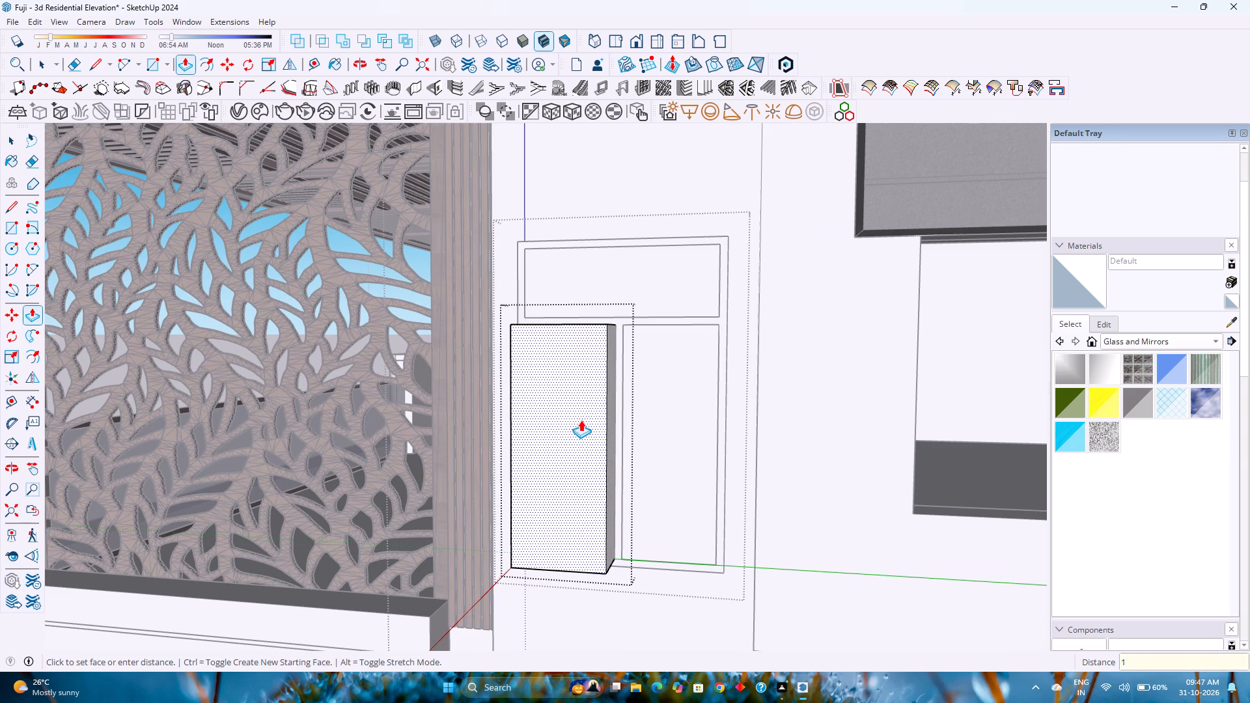
type("mm")
key("Return")
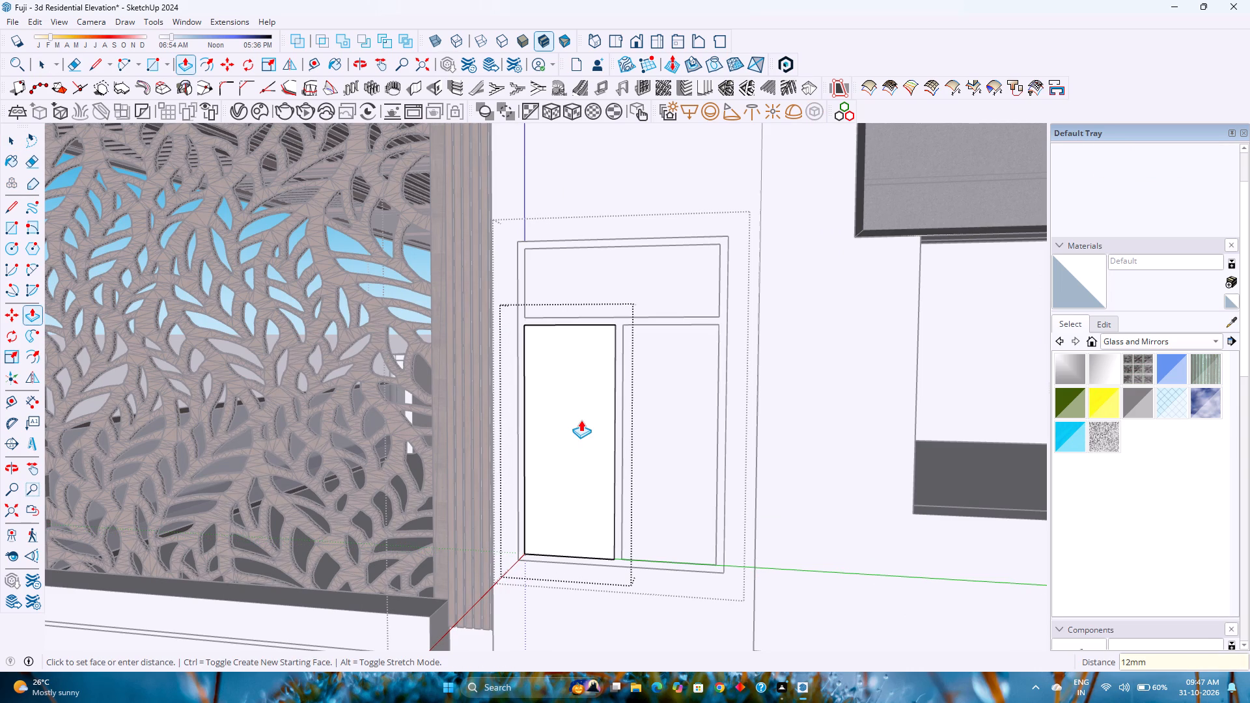
key("Escape")
key("space")
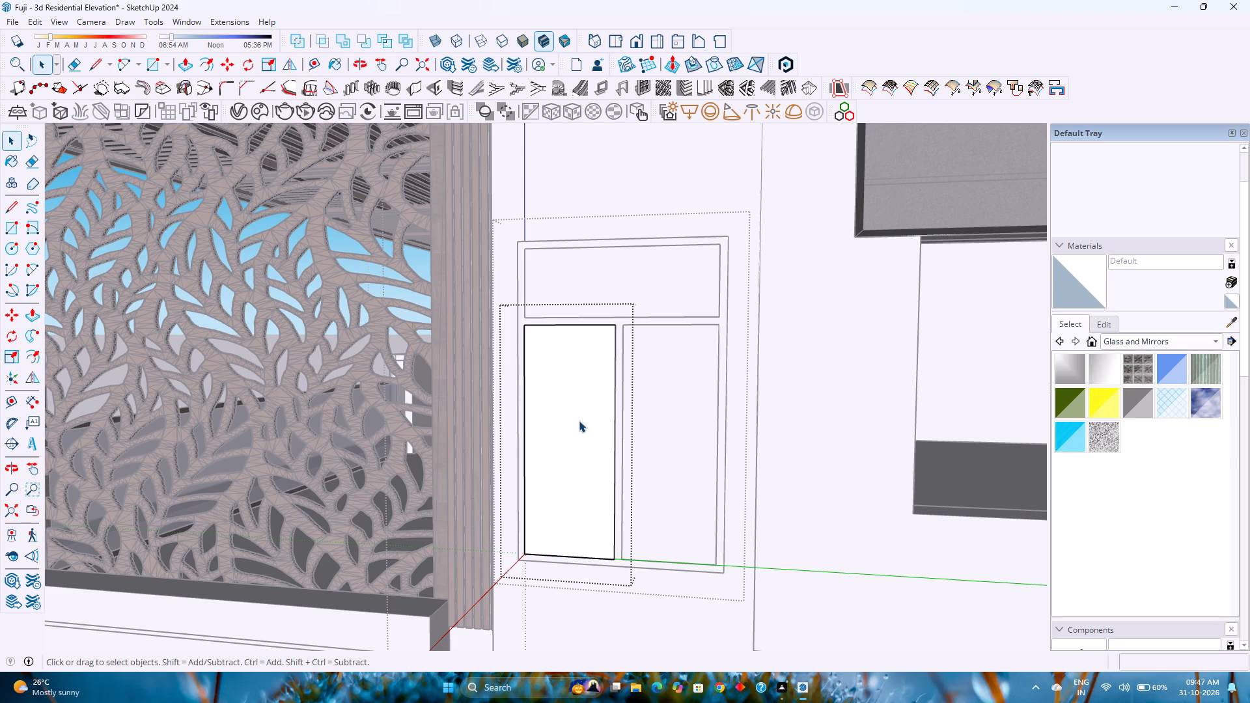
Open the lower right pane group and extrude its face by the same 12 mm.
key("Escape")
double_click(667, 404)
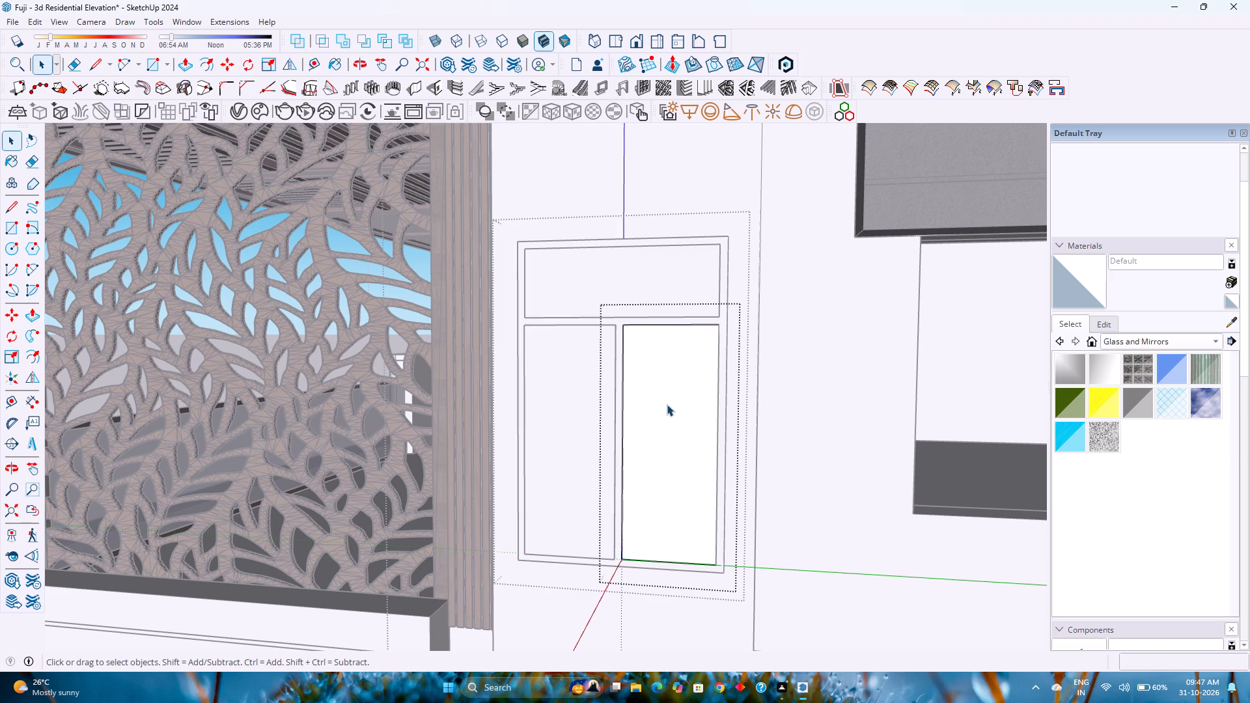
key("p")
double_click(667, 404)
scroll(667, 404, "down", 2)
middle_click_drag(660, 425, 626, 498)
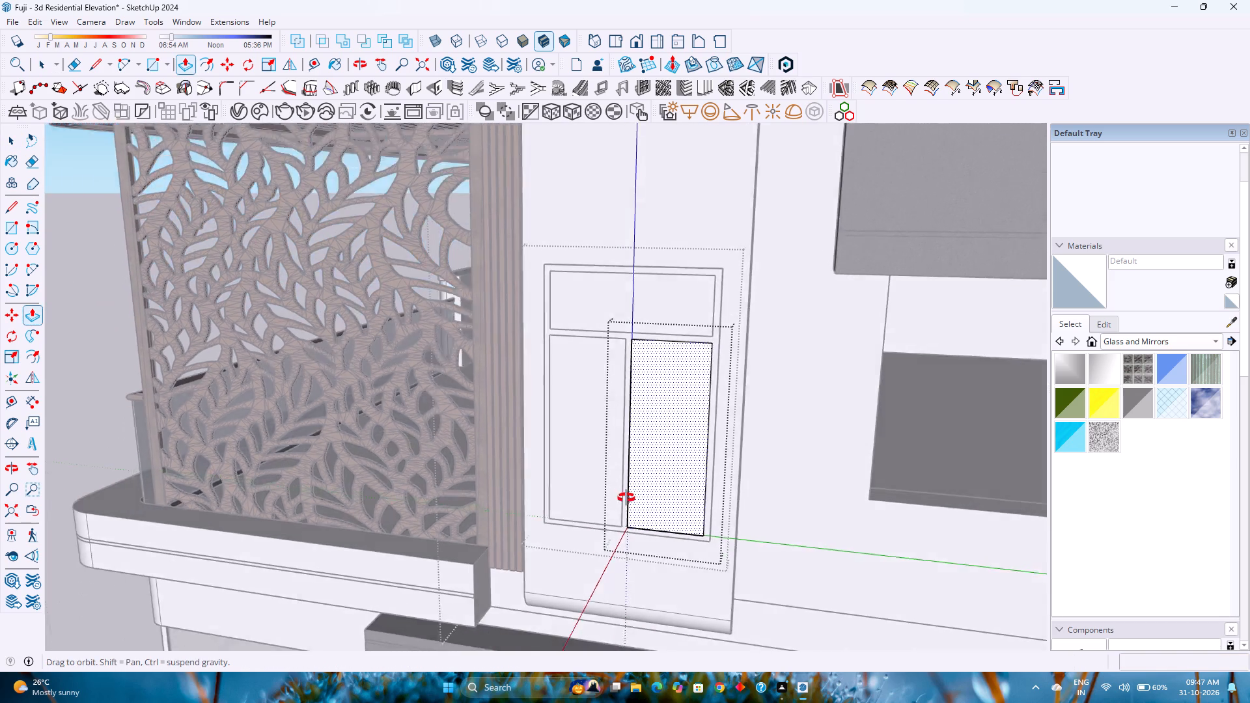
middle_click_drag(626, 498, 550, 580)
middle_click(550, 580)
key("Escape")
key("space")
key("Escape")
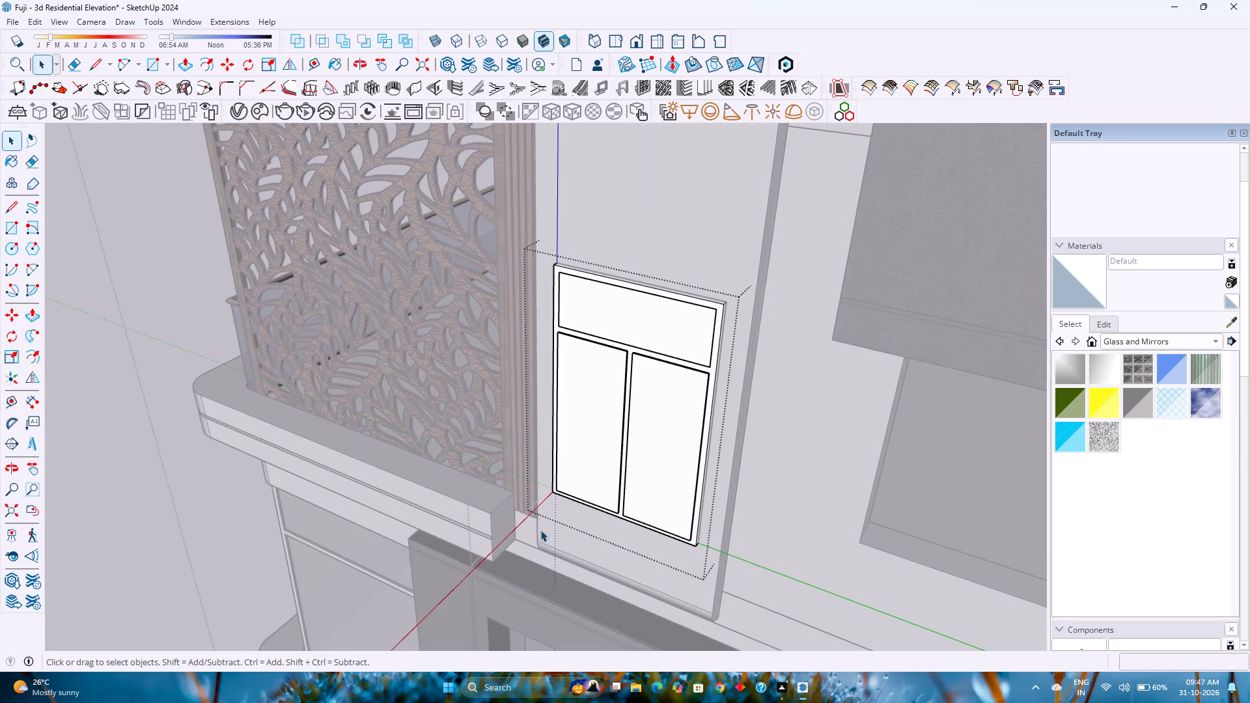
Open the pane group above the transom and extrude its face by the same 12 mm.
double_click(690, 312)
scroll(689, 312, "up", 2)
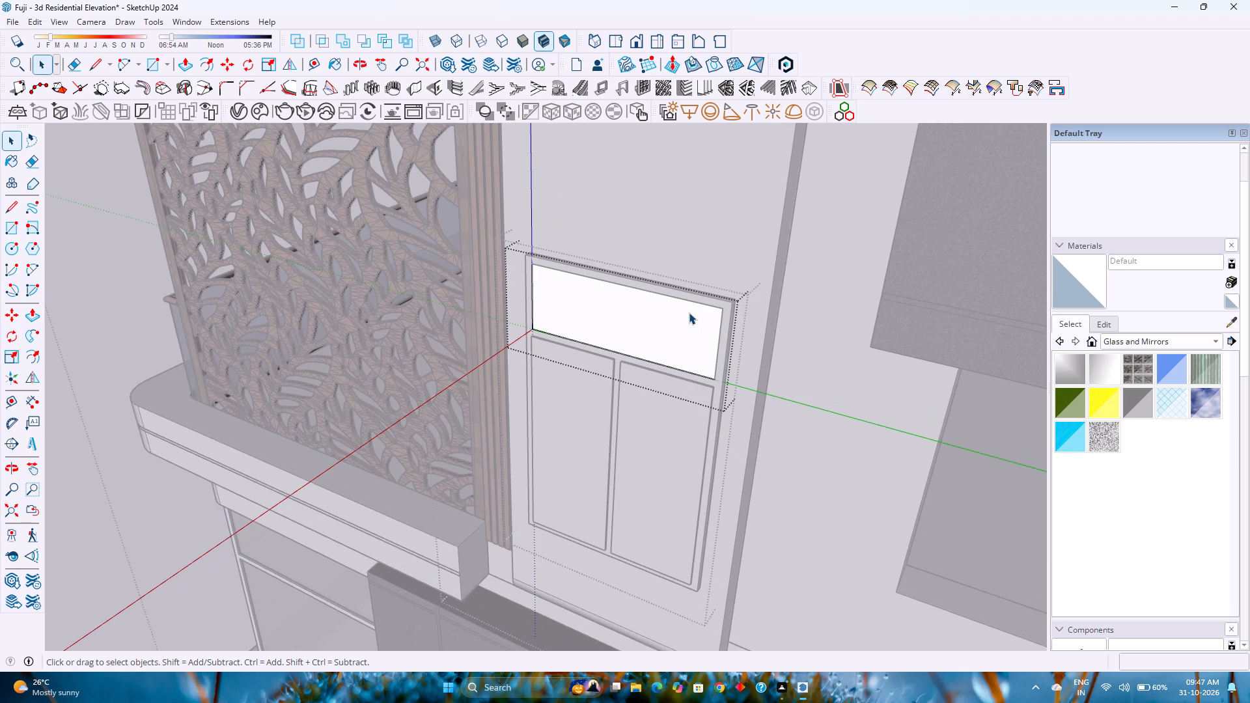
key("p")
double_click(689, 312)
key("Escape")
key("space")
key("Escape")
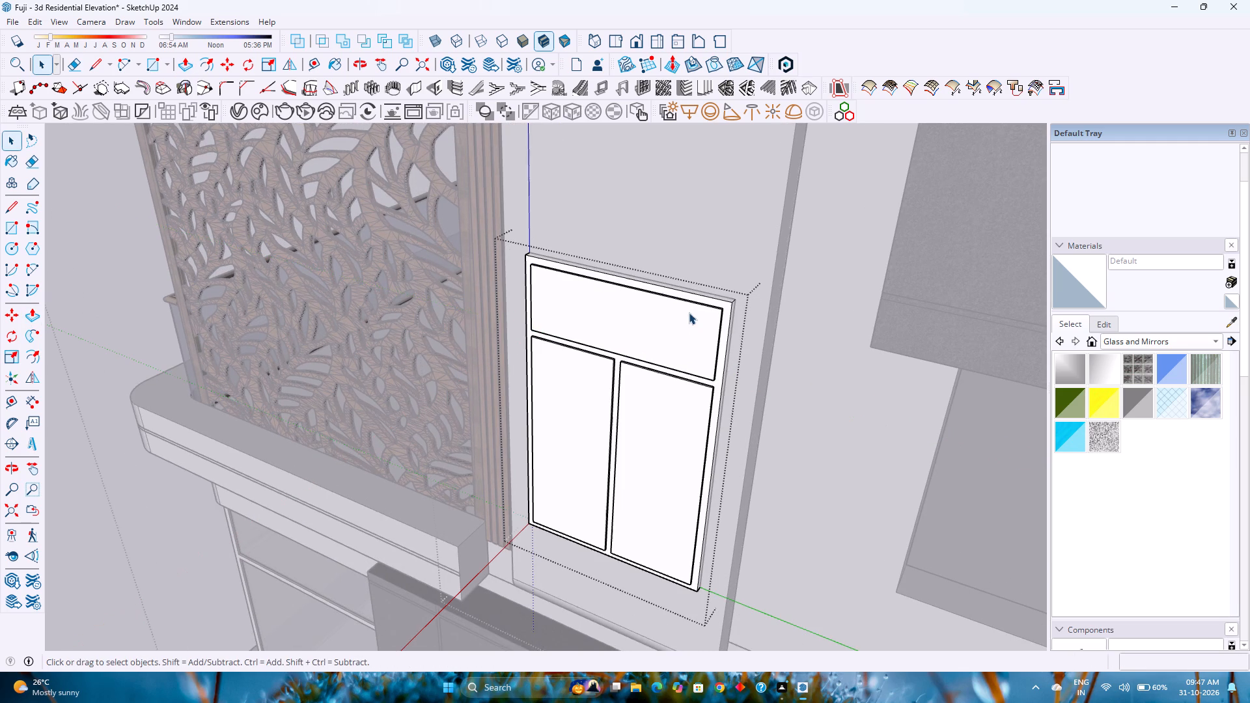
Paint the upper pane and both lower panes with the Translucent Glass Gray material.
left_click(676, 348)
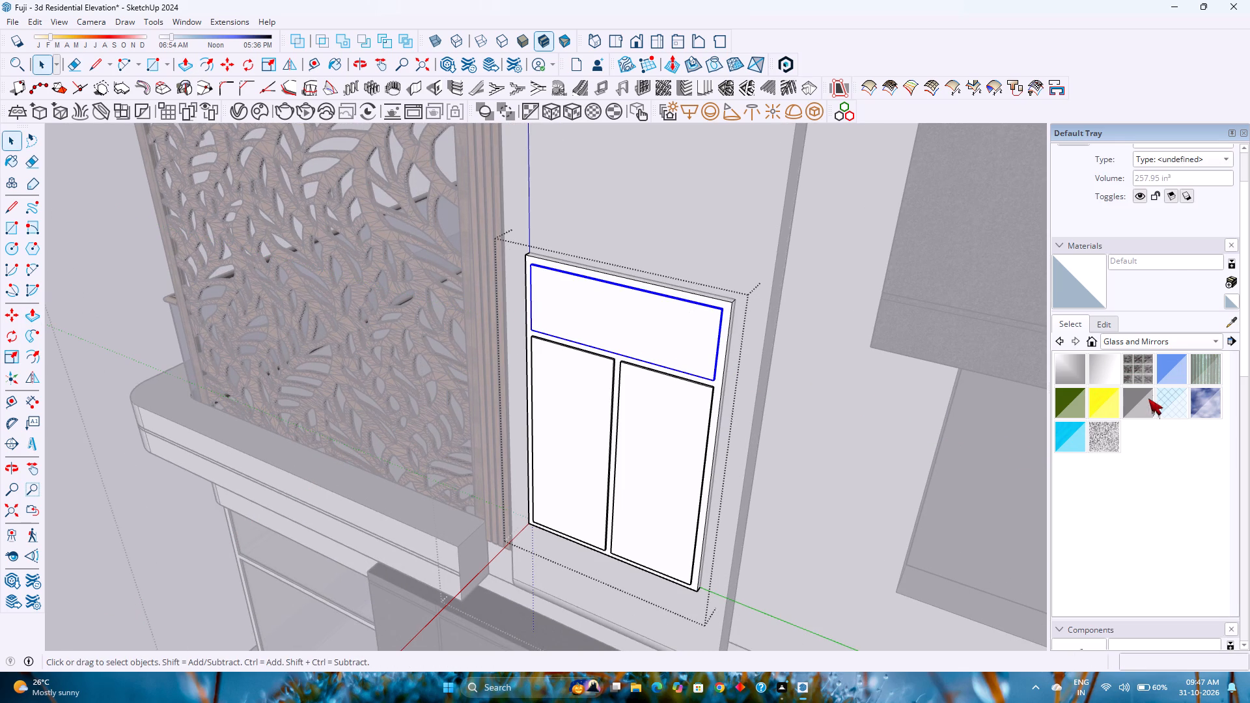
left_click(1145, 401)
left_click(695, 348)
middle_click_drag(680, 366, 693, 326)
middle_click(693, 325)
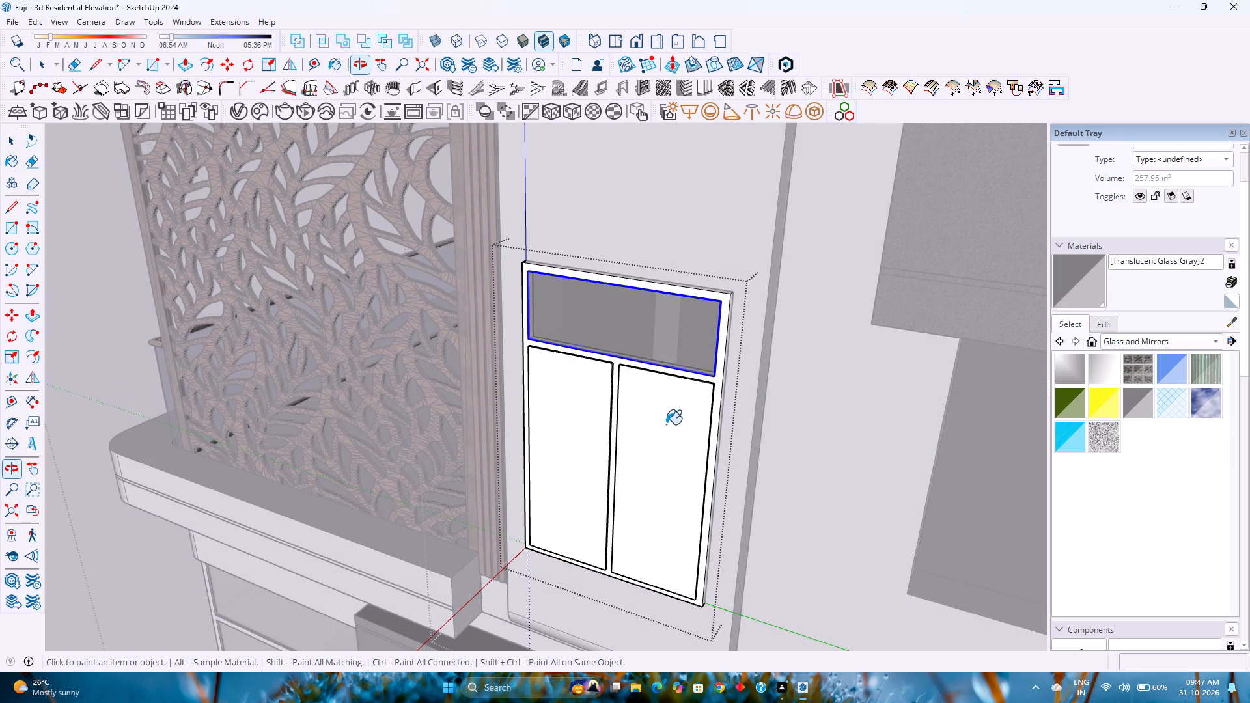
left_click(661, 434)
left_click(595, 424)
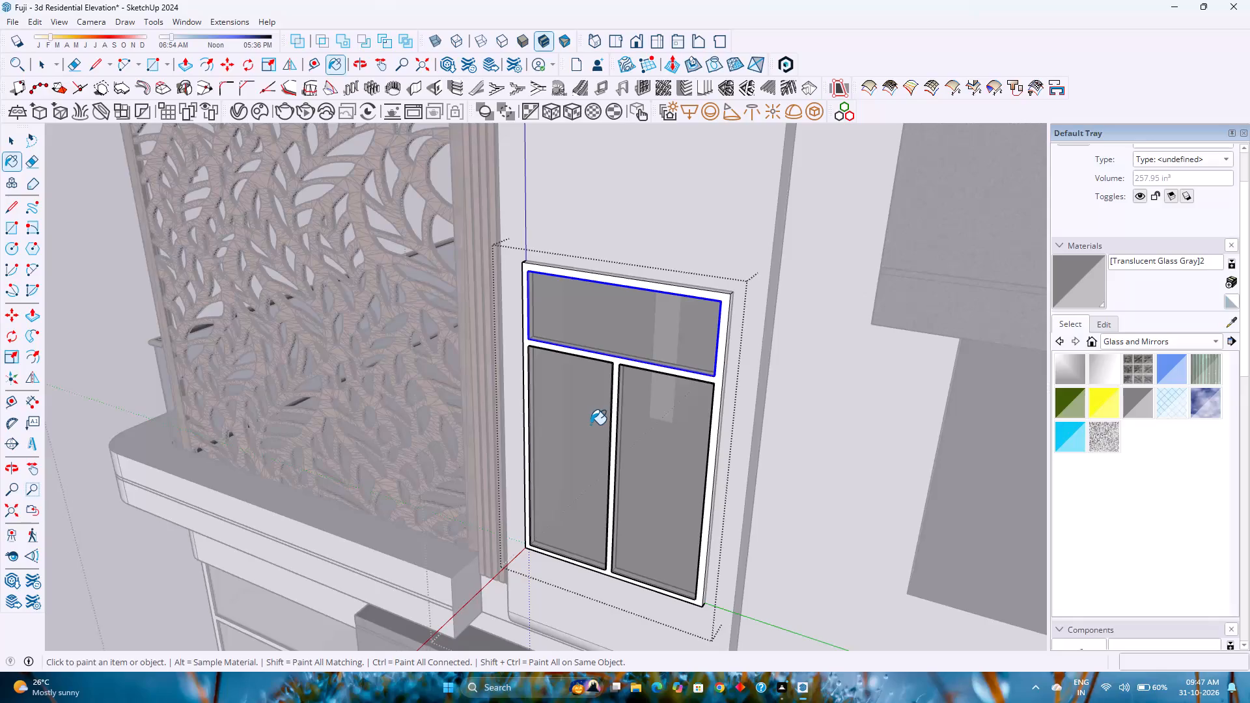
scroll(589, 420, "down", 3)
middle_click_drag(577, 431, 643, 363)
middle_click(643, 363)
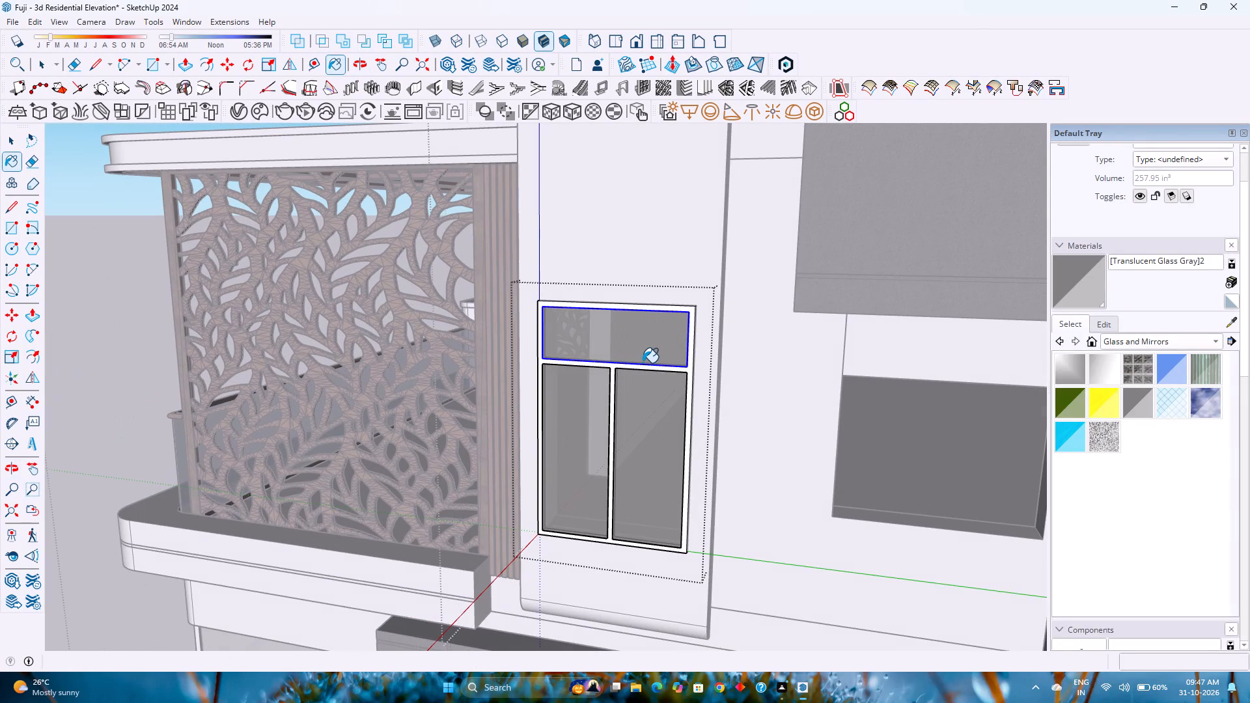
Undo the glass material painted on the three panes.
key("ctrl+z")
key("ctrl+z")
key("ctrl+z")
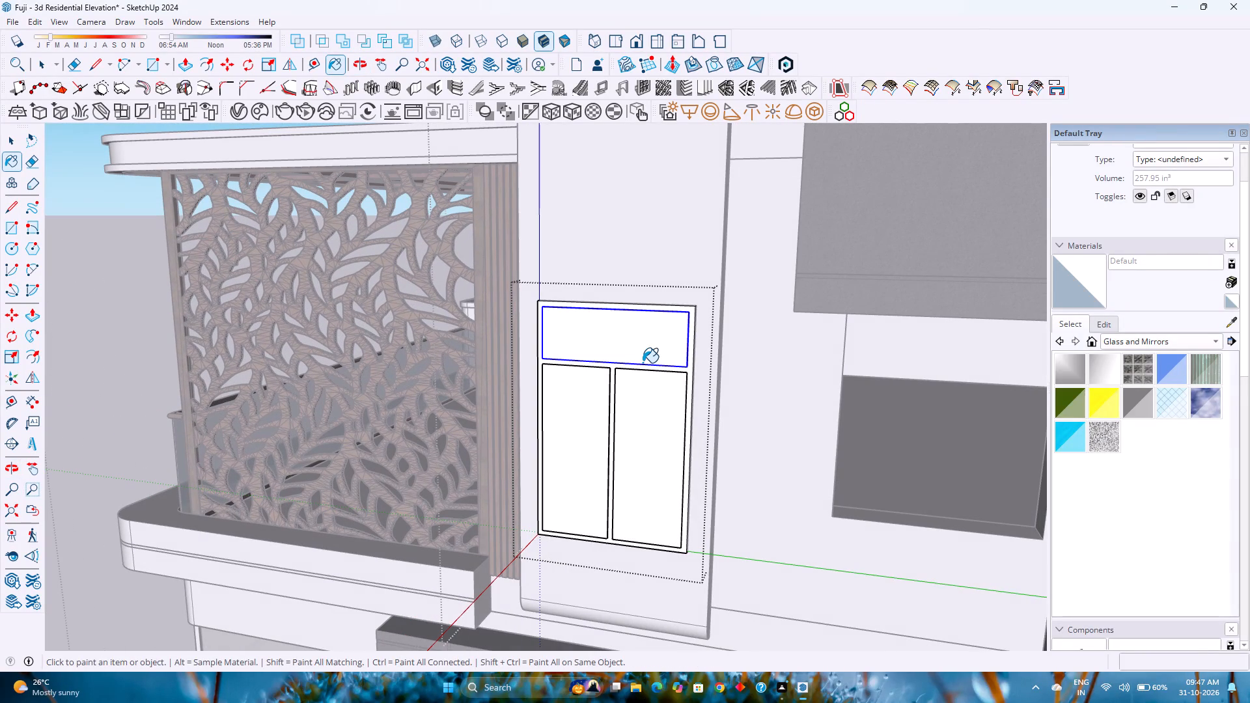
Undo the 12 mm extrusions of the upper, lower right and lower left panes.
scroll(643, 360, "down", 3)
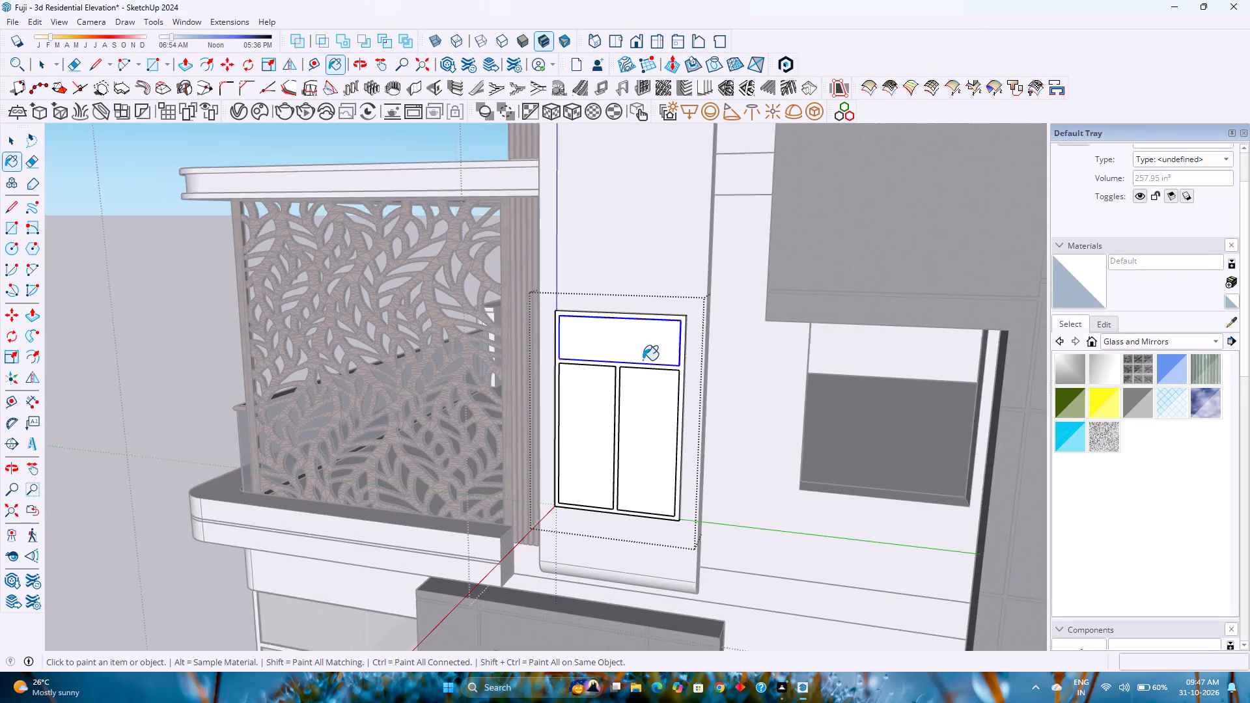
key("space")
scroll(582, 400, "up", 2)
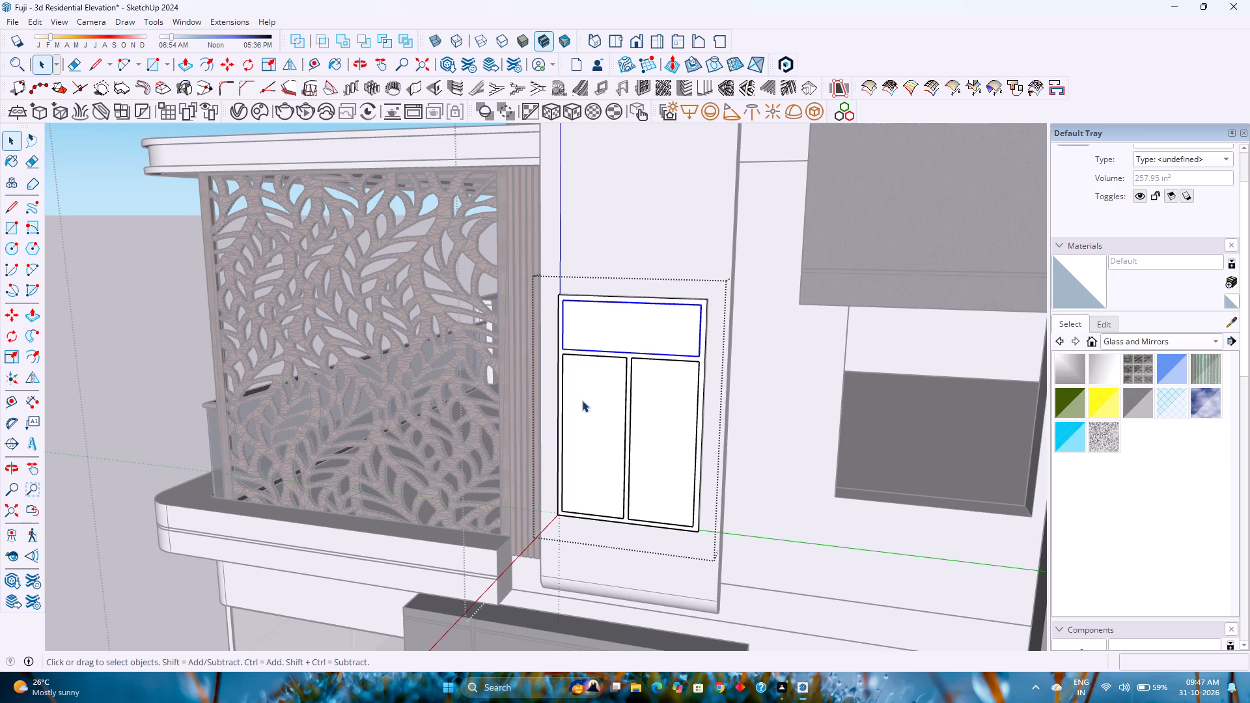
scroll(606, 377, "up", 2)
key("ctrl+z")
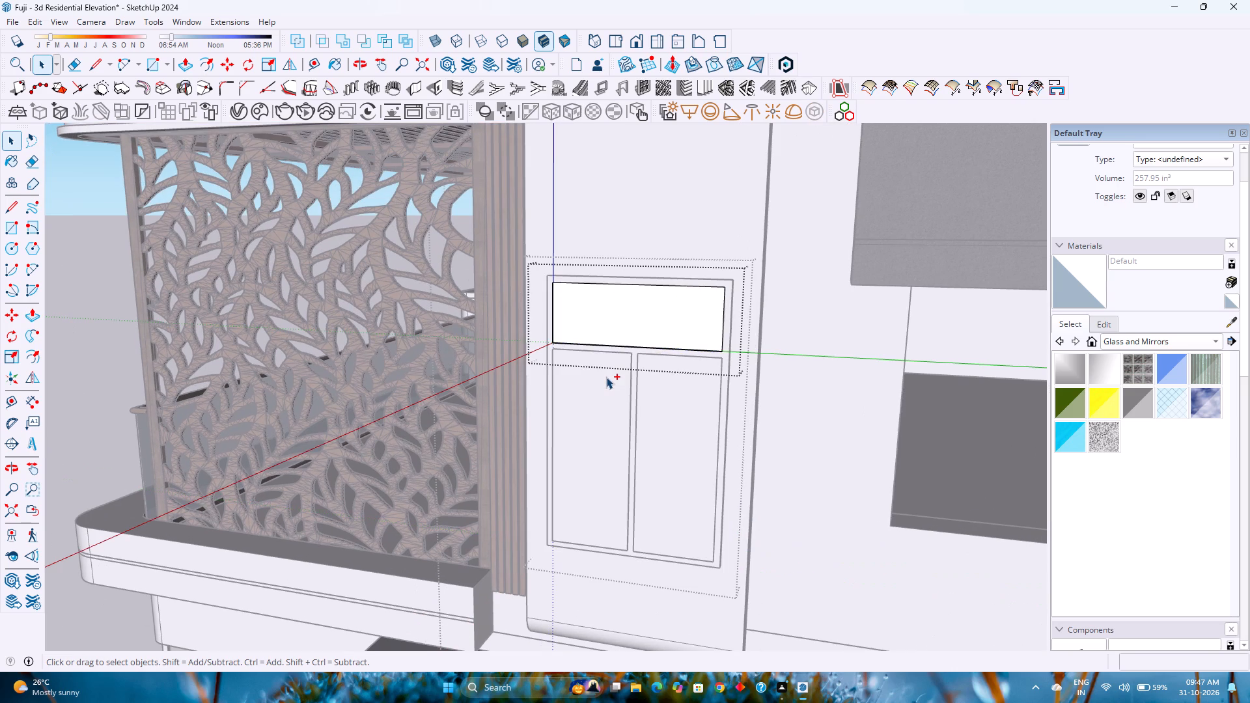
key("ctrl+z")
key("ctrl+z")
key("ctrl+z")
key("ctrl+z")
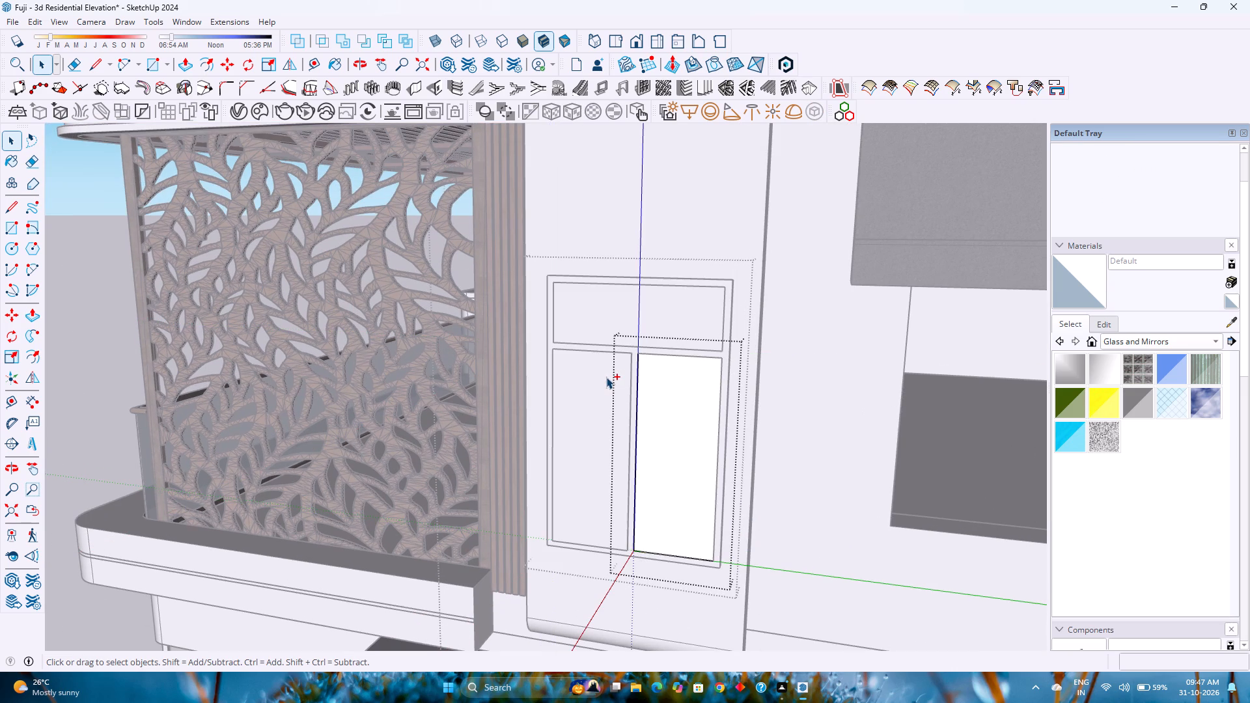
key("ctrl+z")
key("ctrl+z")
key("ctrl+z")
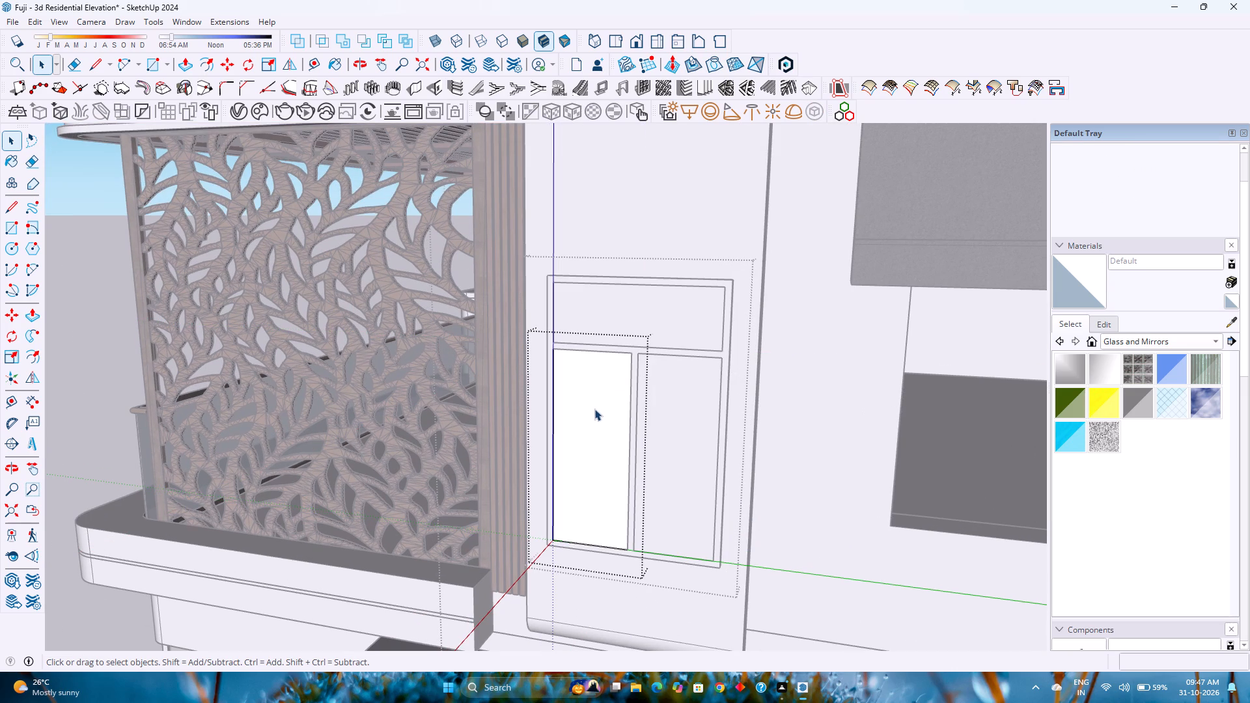
Paint the two lower panes and the upper pane, still flat, with the Translucent Glass Gray material.
middle_click_drag(594, 410, 630, 365)
middle_click(630, 365)
middle_click(630, 365)
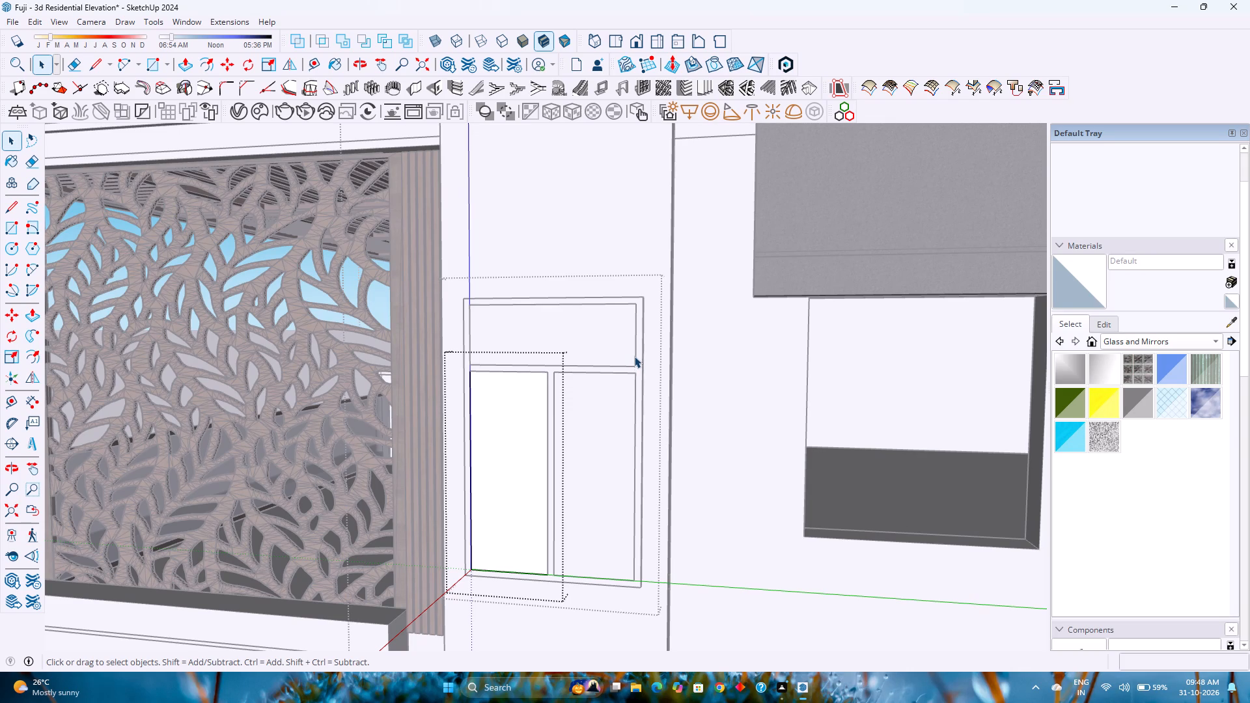
right_click(634, 356)
key("Escape")
key("Escape")
left_click(596, 401)
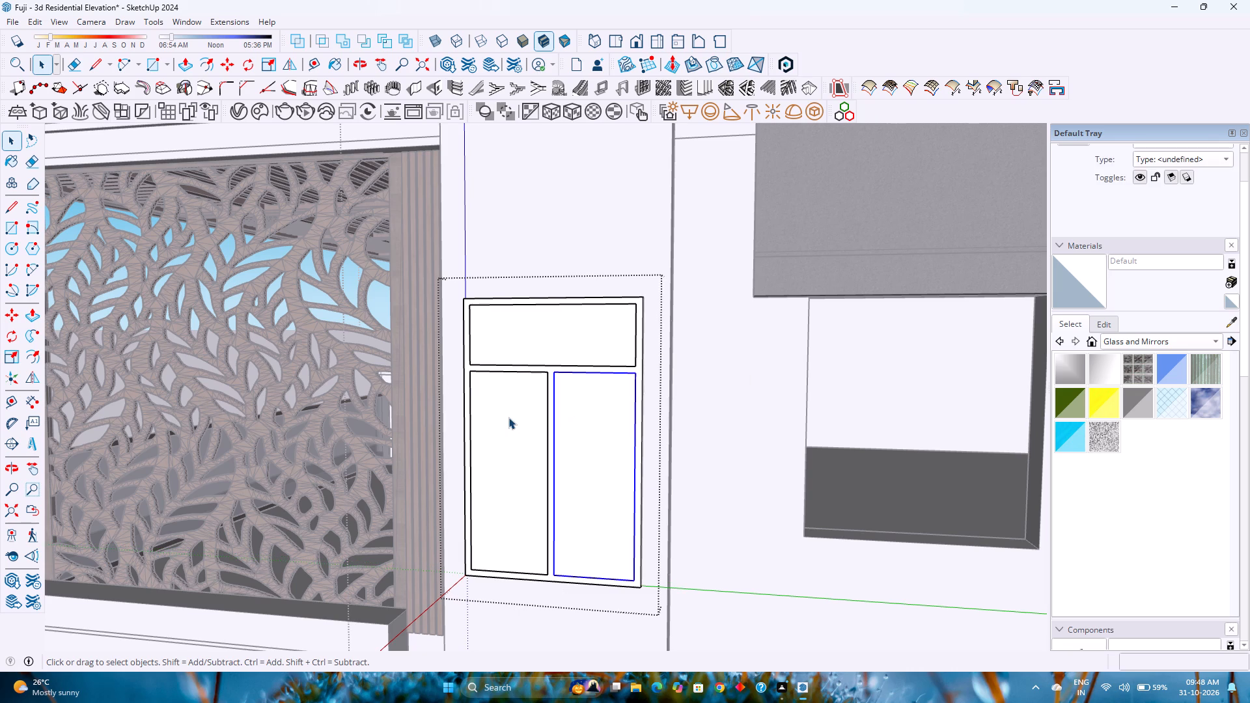
left_click(507, 417, "ctrl")
right_click(507, 417)
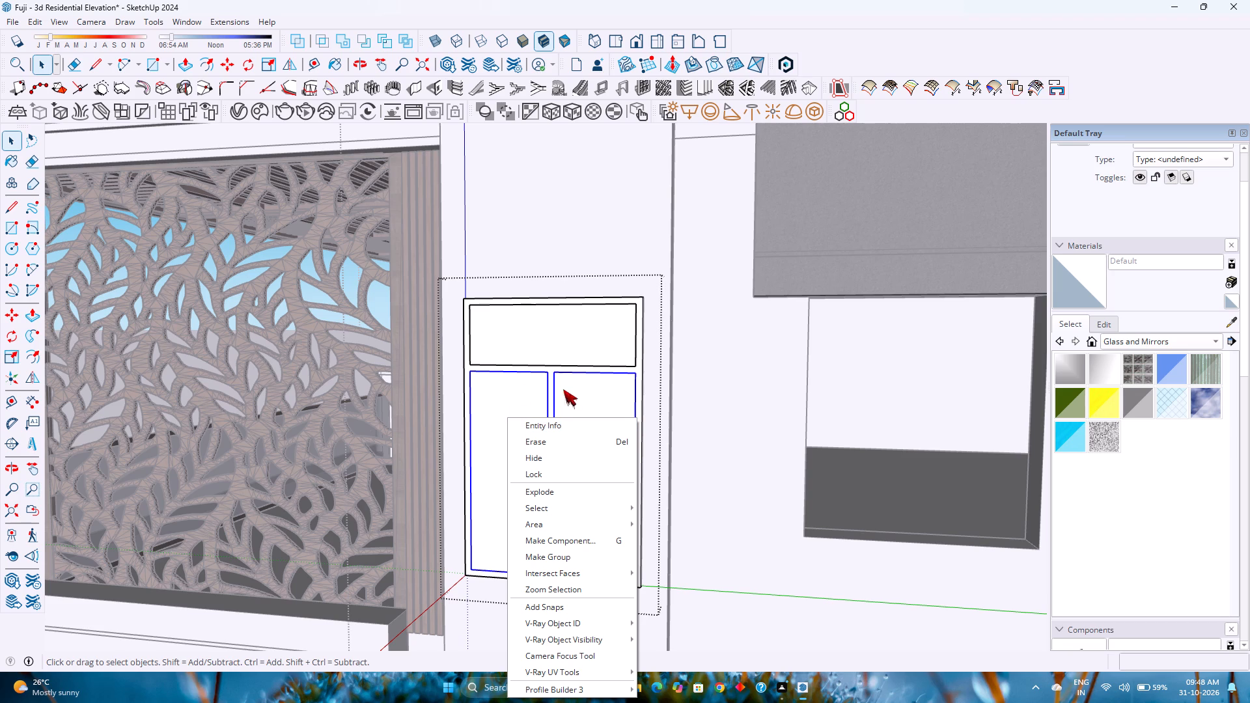
left_click(501, 400)
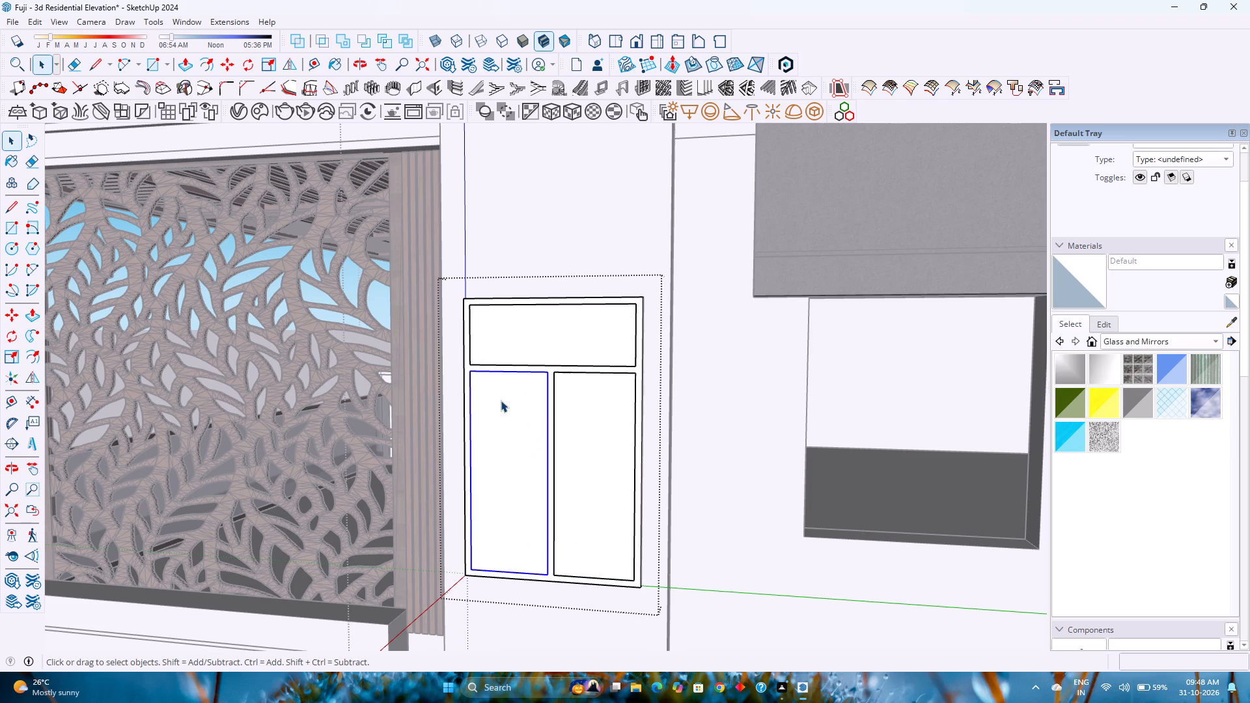
left_click(1146, 401)
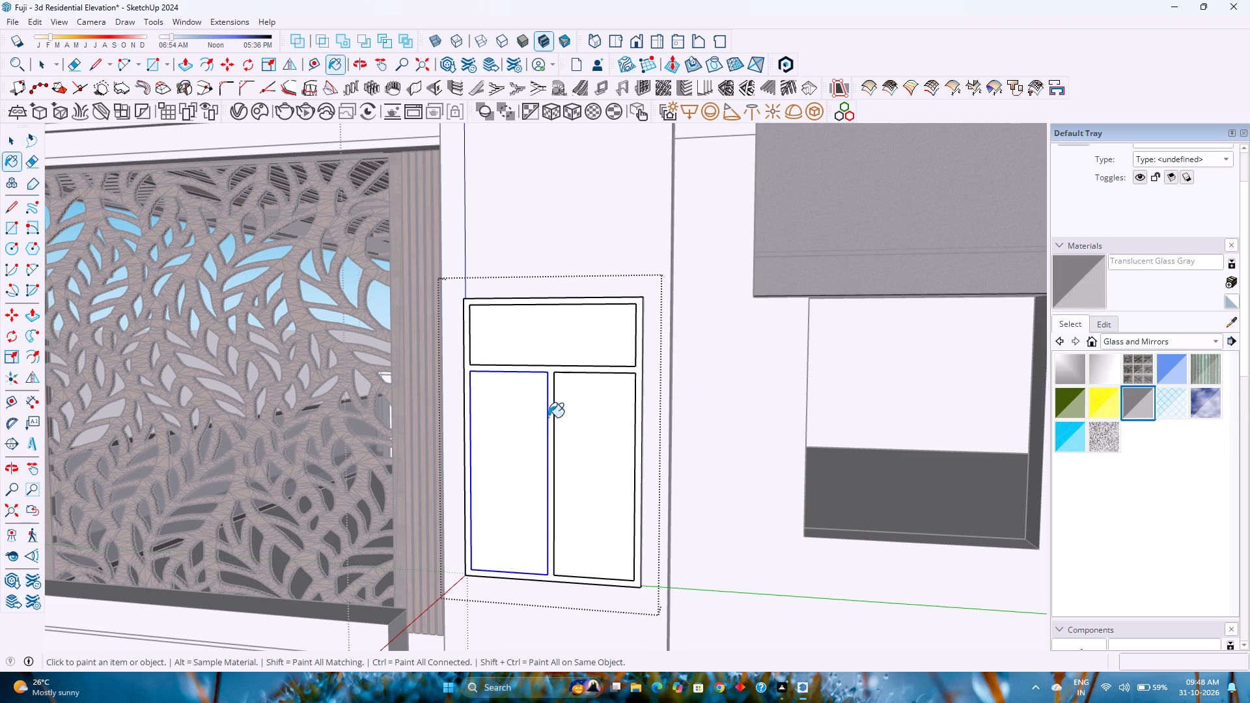
left_click(520, 420)
left_click(583, 427)
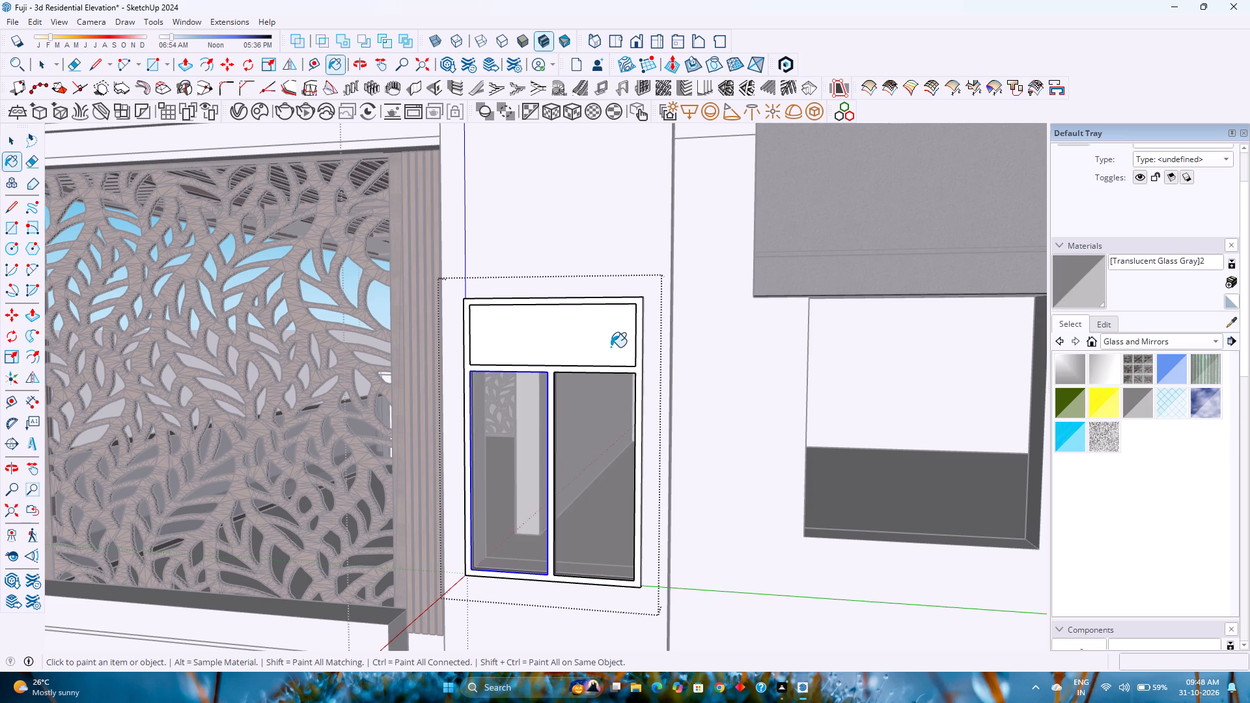
left_click(611, 347)
key("space")
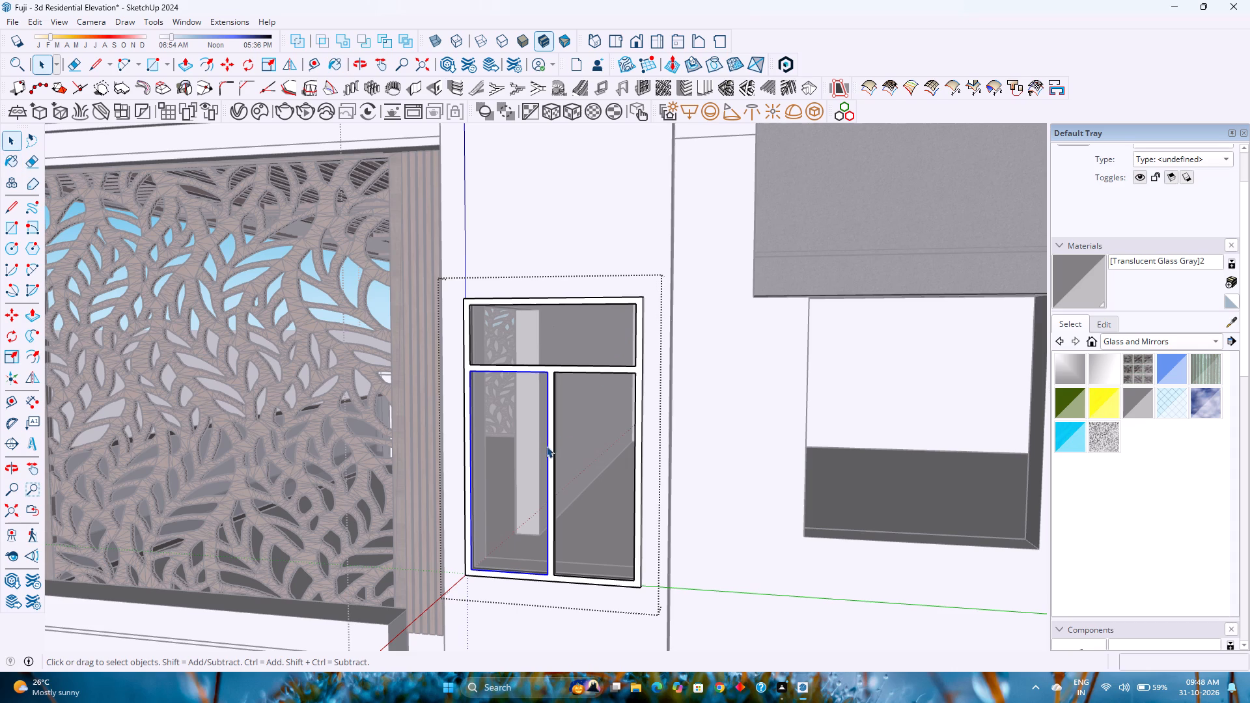
Open the lower left glass pane group and extrude its face by 12 mm.
double_click(538, 439)
scroll(538, 439, "up", 2)
key("p")
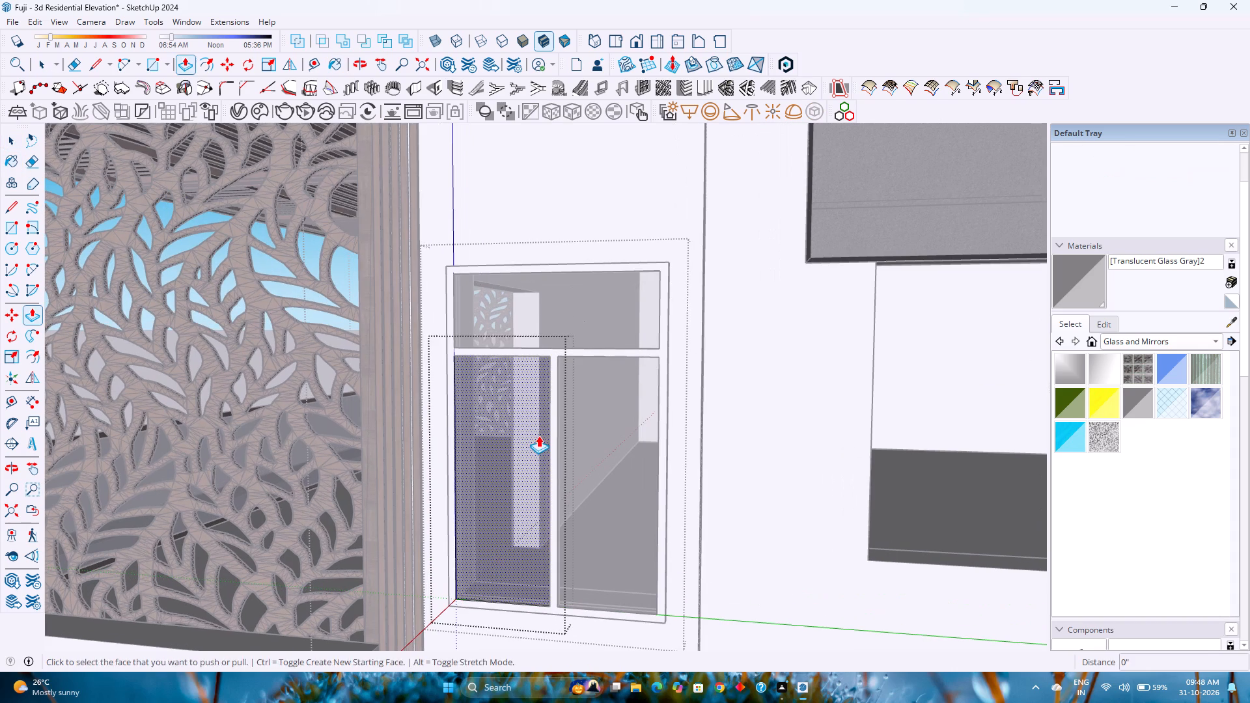
left_click(538, 435)
type("12mm")
key("Return")
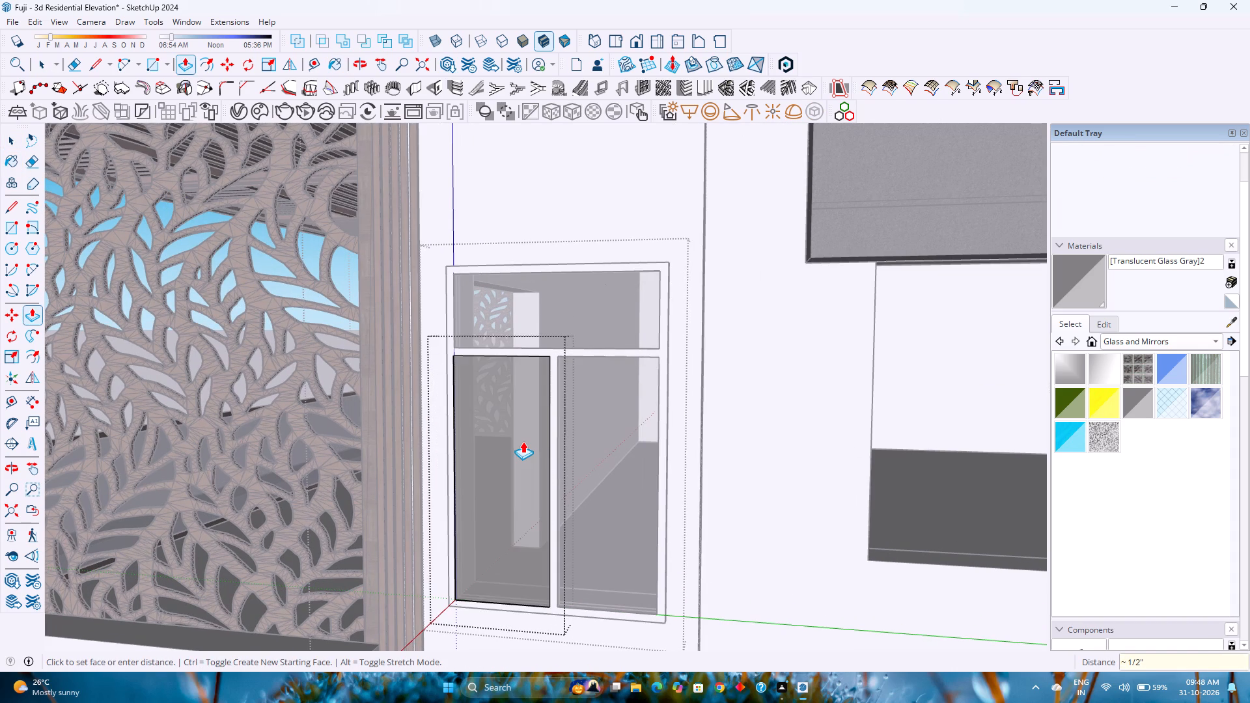
key("Escape")
key("Escape")
key("space")
key("Escape")
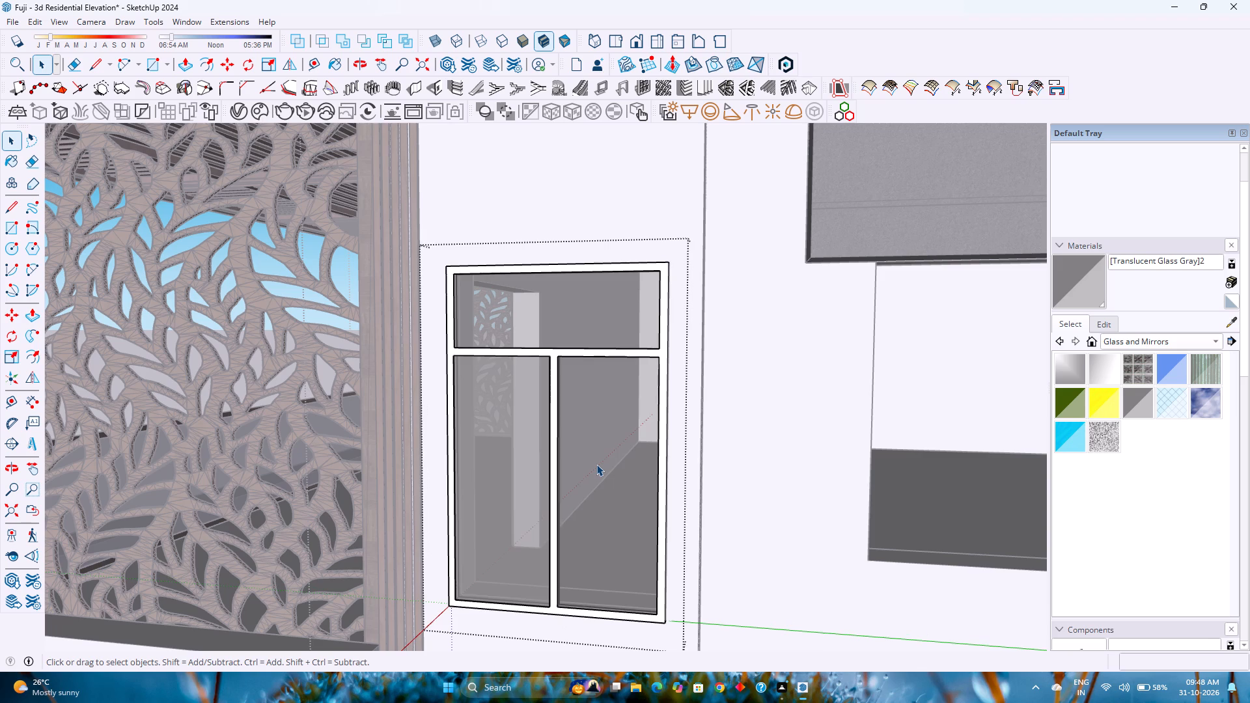
Open the lower right glass pane group and extrude its face by the same 12 mm.
double_click(598, 464)
key("p")
double_click(598, 464)
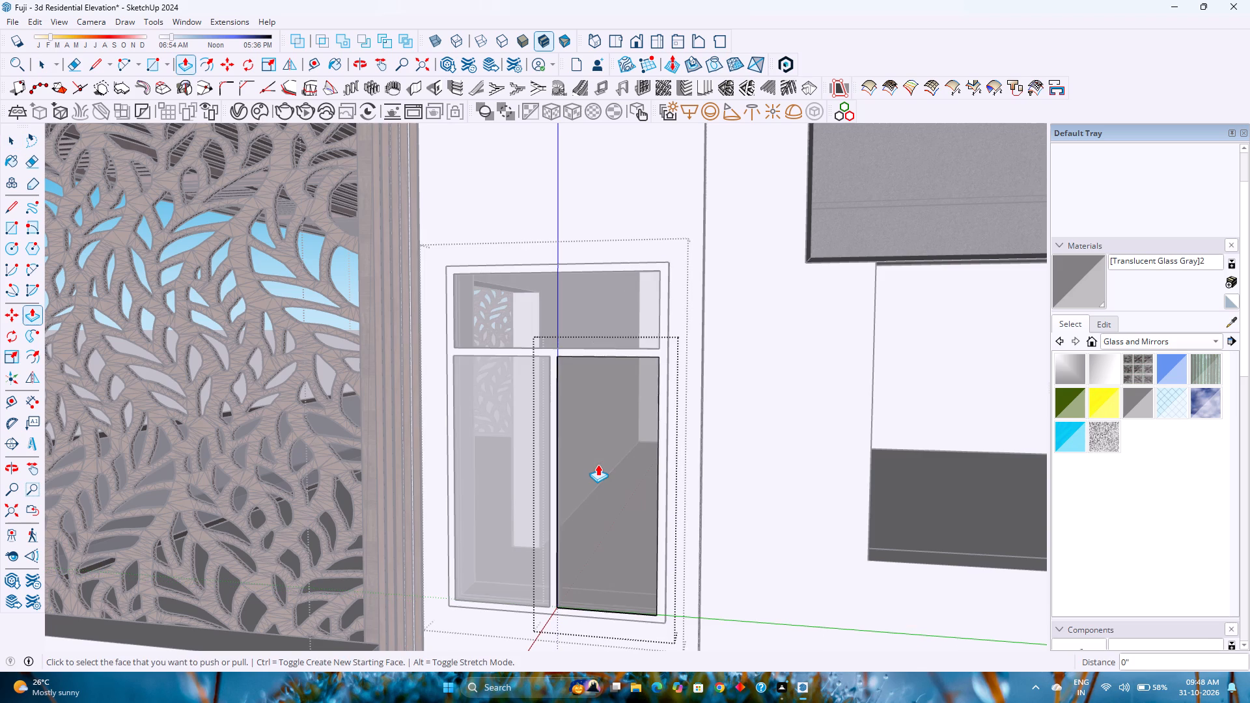
key("space")
key("Escape")
Open the upper glass pane group and extrude its face by the same 12 mm.
double_click(590, 329)
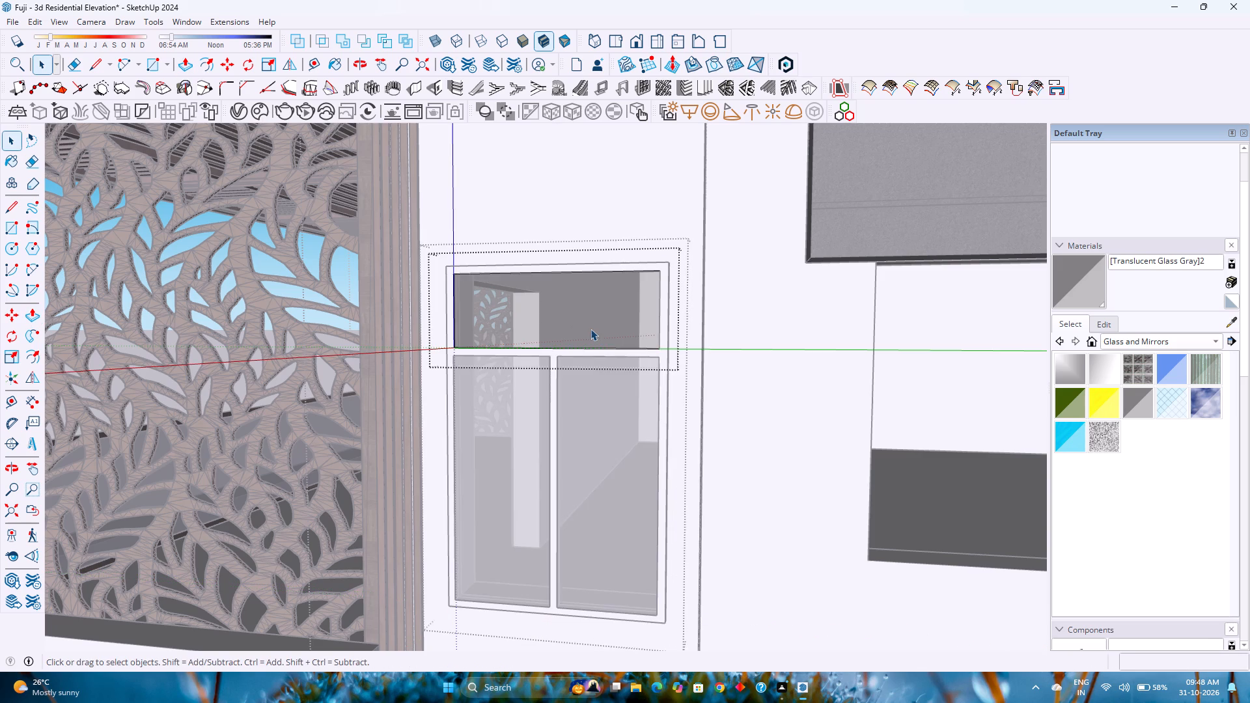
key("p")
double_click(590, 329)
key("space")
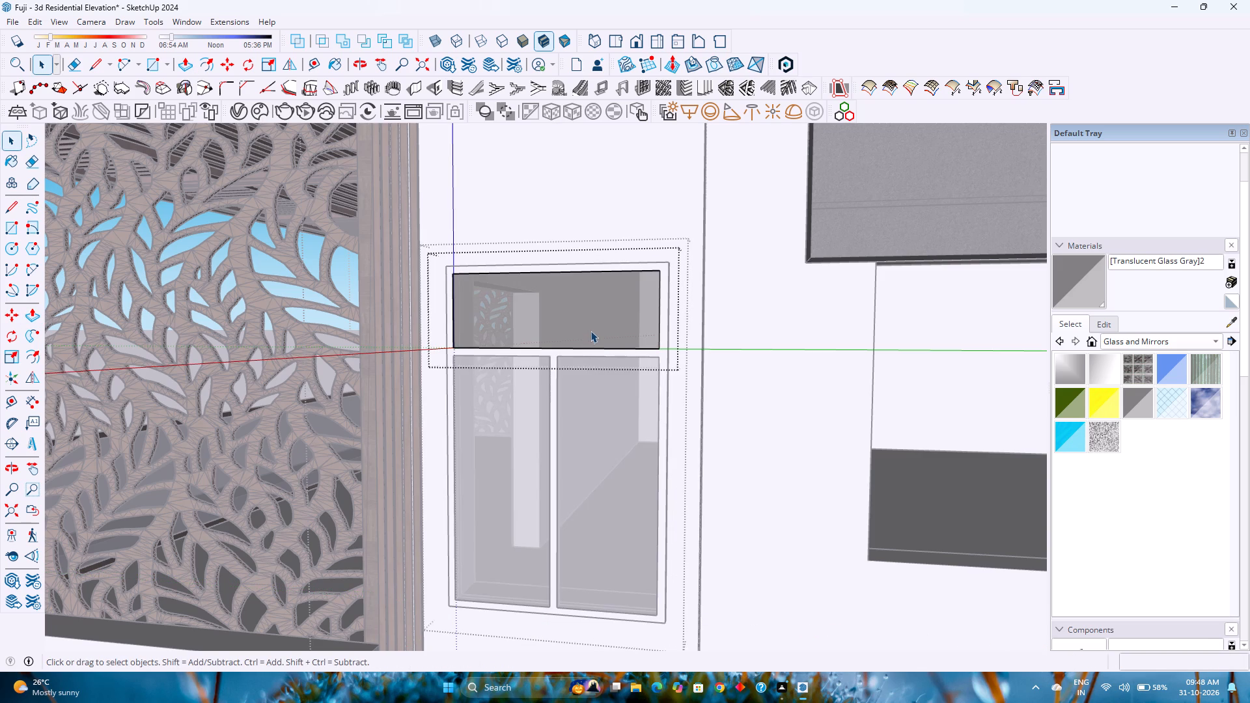
key("Escape")
Move all three glass panes together about 1" back into the frame's depth, starting from the lower left pane's bottom corner.
middle_click_drag(587, 335, 526, 482)
middle_click(526, 482)
left_click(512, 434)
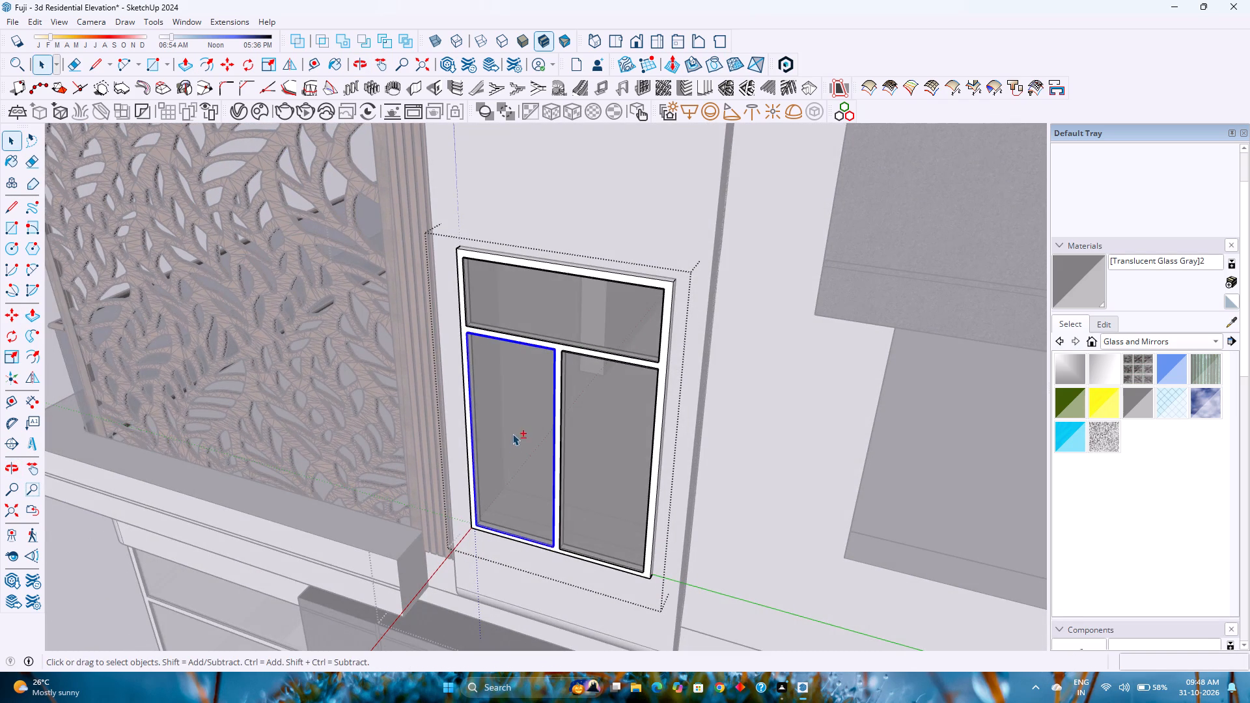
left_click(577, 430, "shift")
left_click(519, 314, "shift")
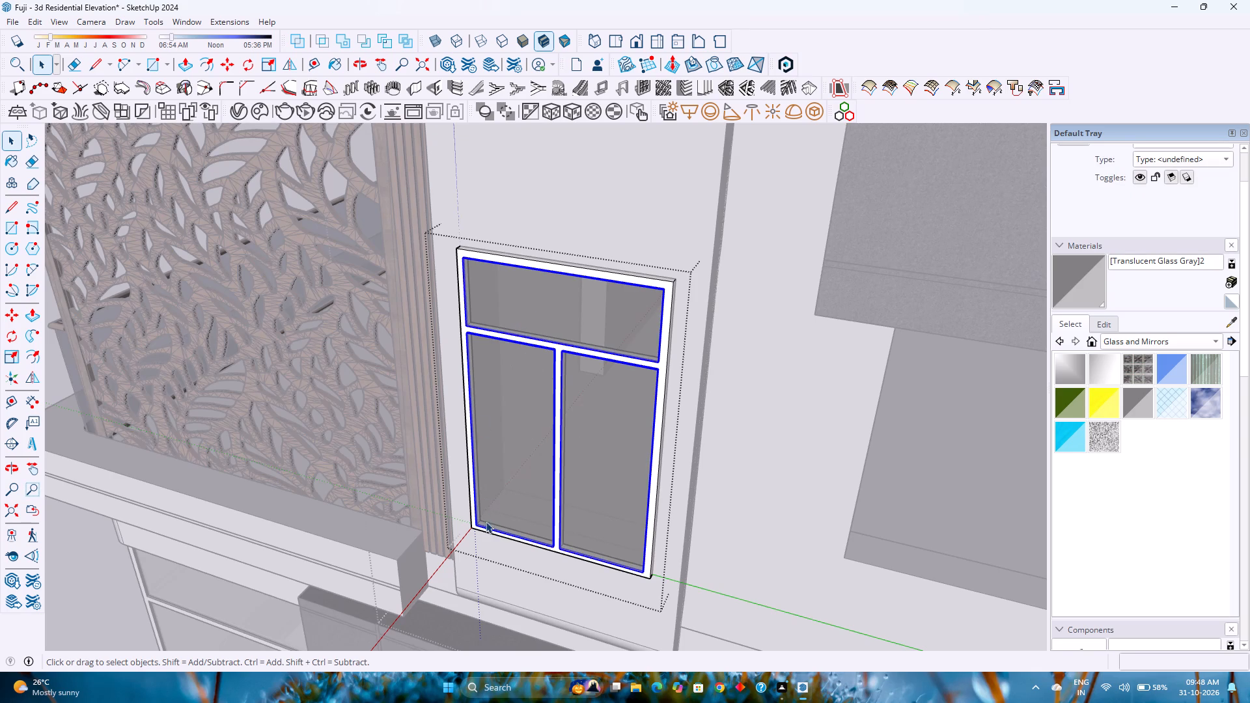
scroll(486, 522, "up", 17)
key("m")
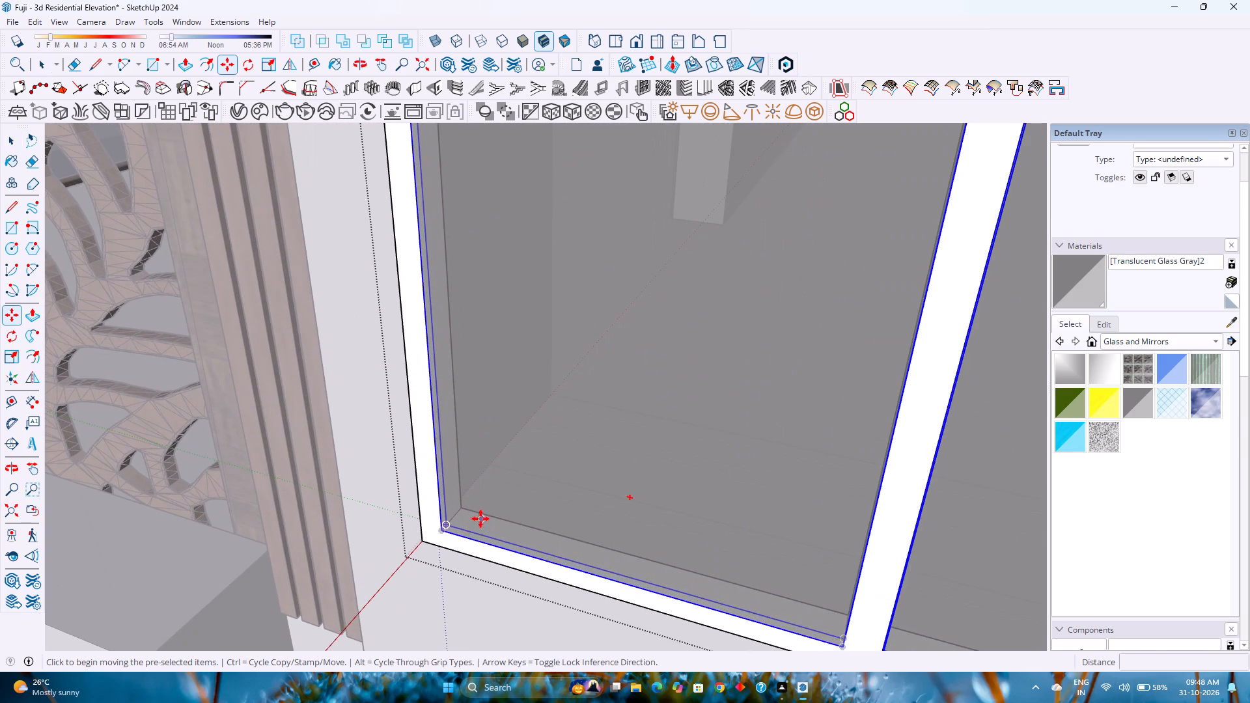
scroll(434, 535, "up", 9)
left_click(451, 523)
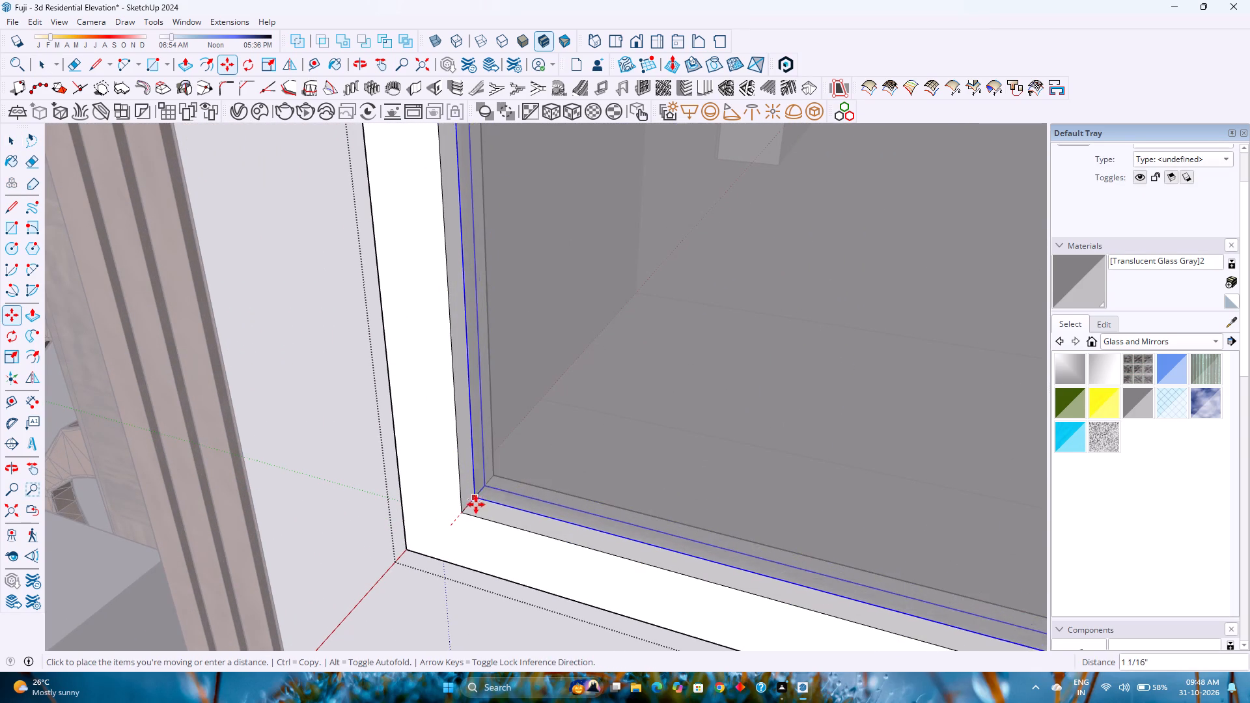
scroll(475, 505, "up", 11)
middle_click_drag(475, 505, 369, 585)
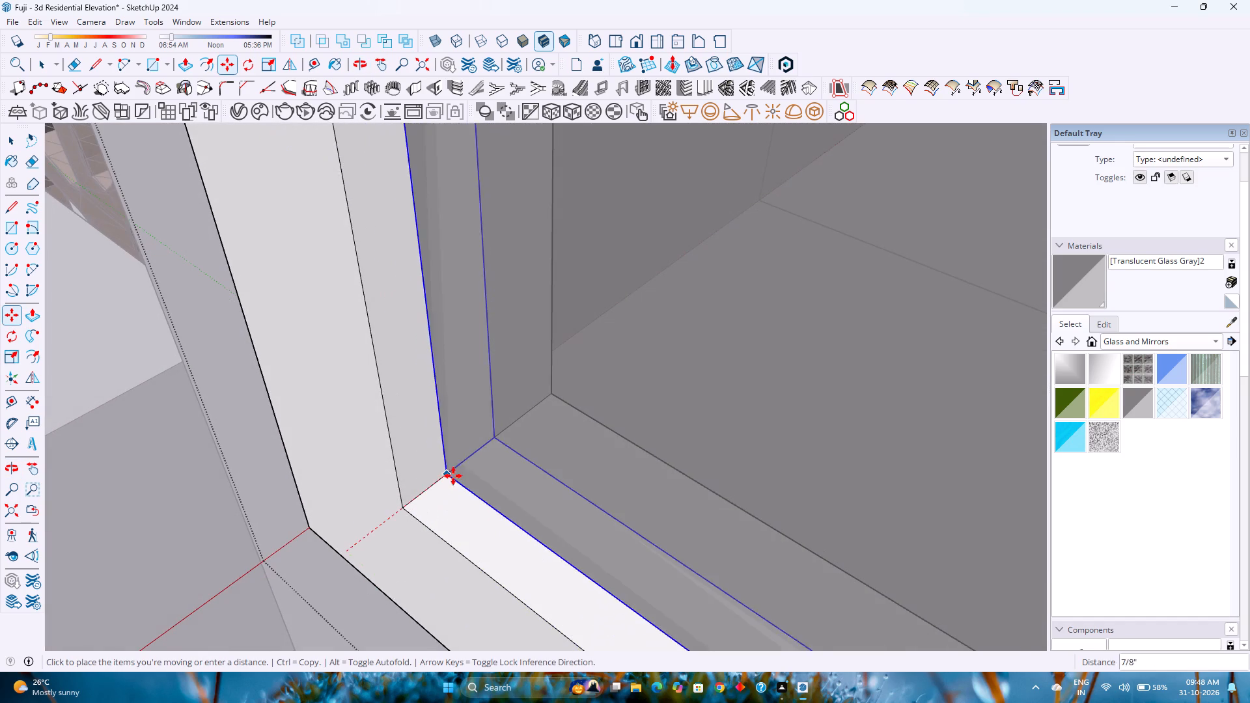
left_click(461, 462)
scroll(705, 556, "down", 2)
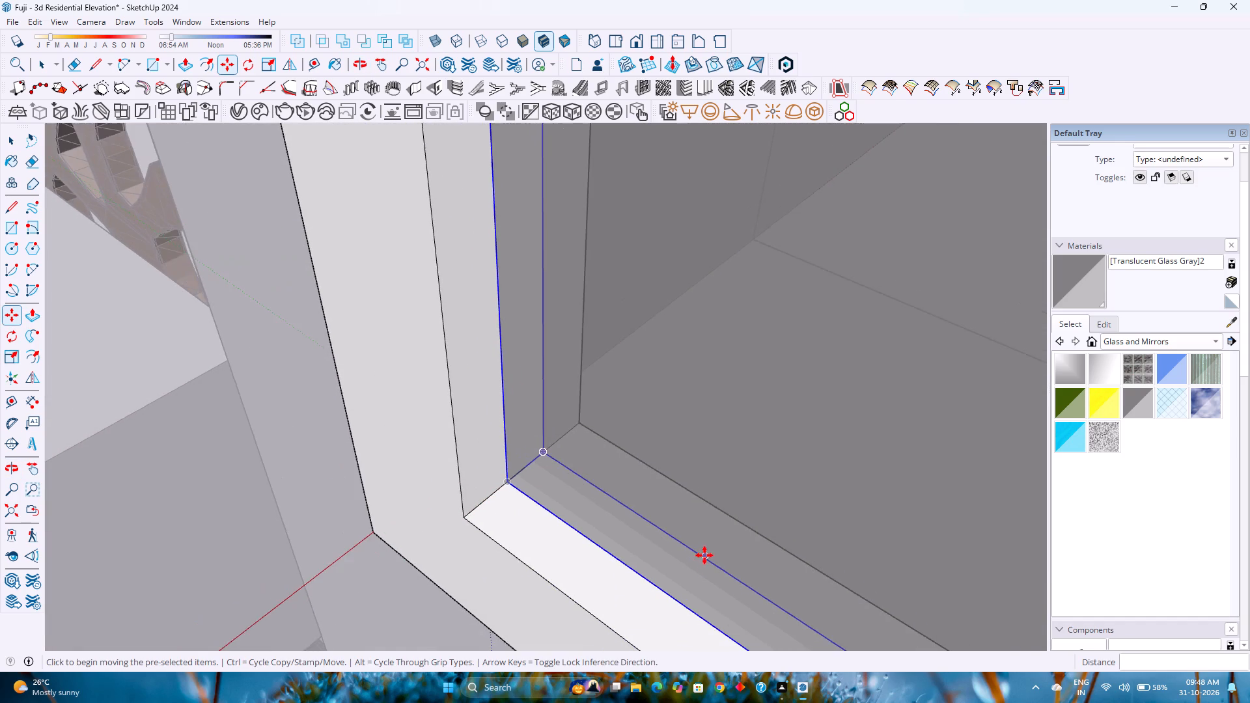
Paint the new window's frame, transom and mullion with the Metal Seamed material from the Metal collection.
scroll(704, 555, "down", 20)
scroll(704, 555, "down", 16)
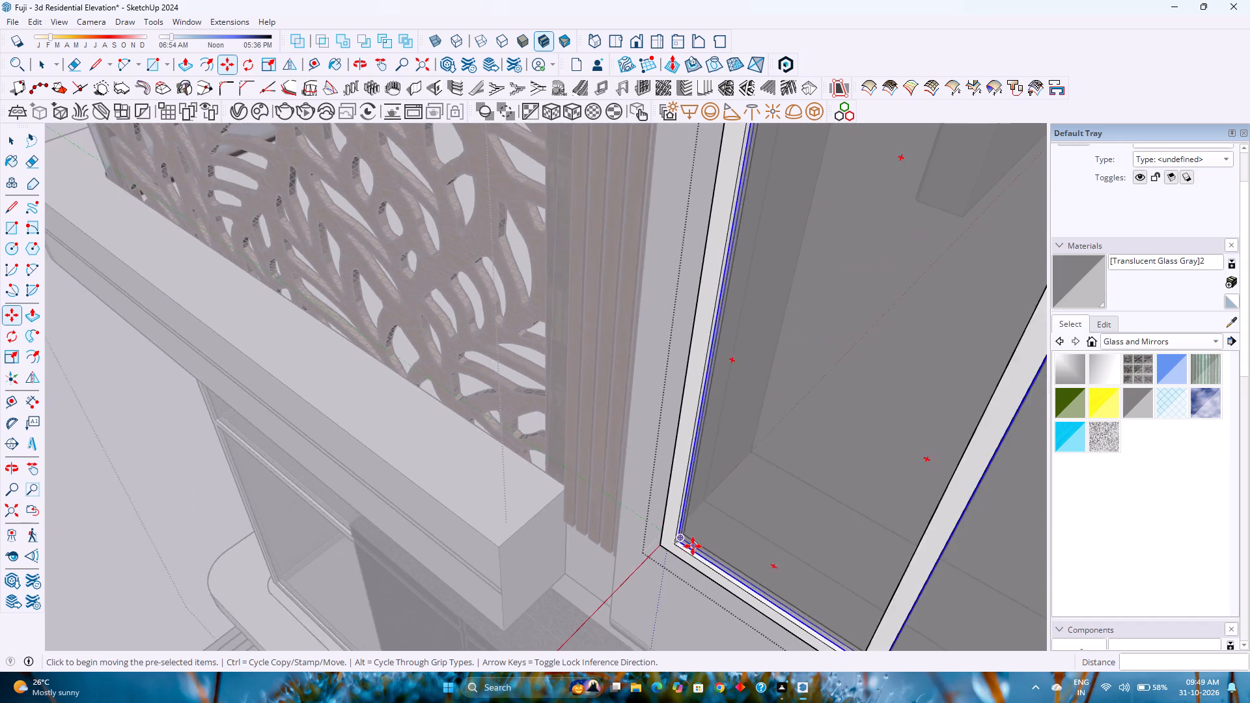
scroll(693, 546, "down", 4)
middle_click_drag(692, 539, 615, 573, "shift")
middle_click_drag(600, 572, 820, 472)
middle_click(821, 472)
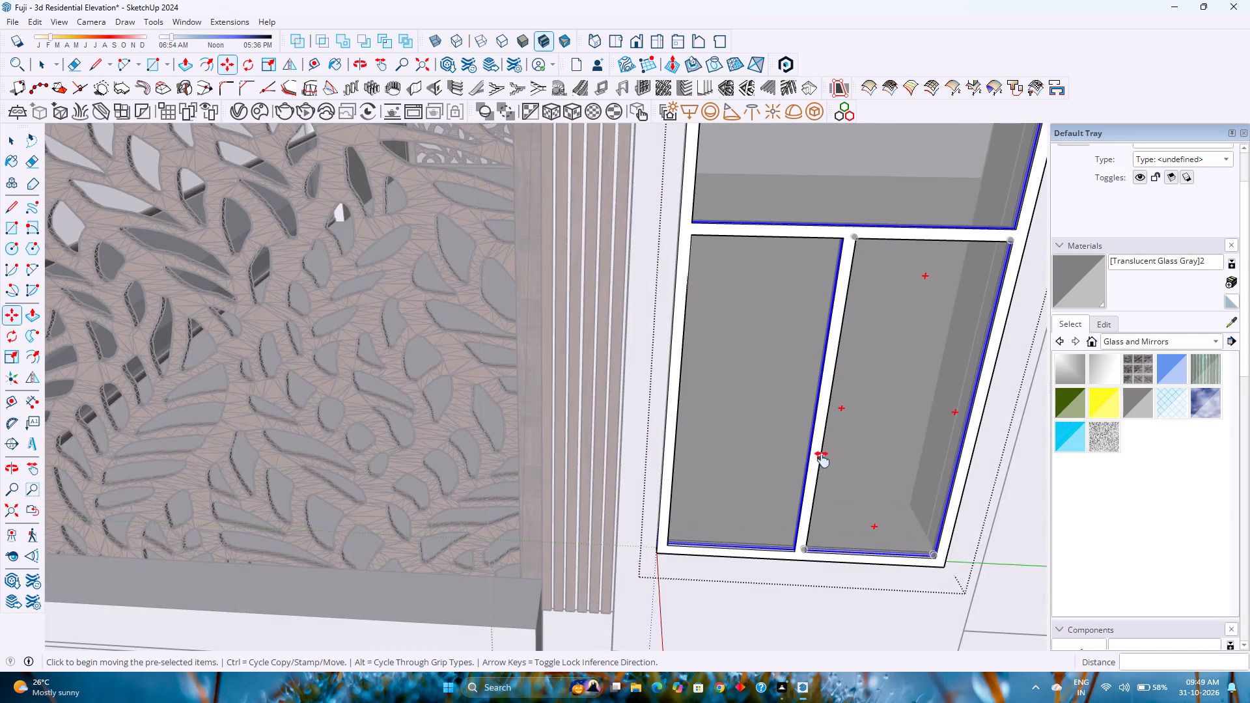
middle_click_drag(822, 460, 752, 545, "shift")
scroll(752, 506, "down", 5)
middle_click_drag(752, 506, 885, 357)
middle_click(885, 357)
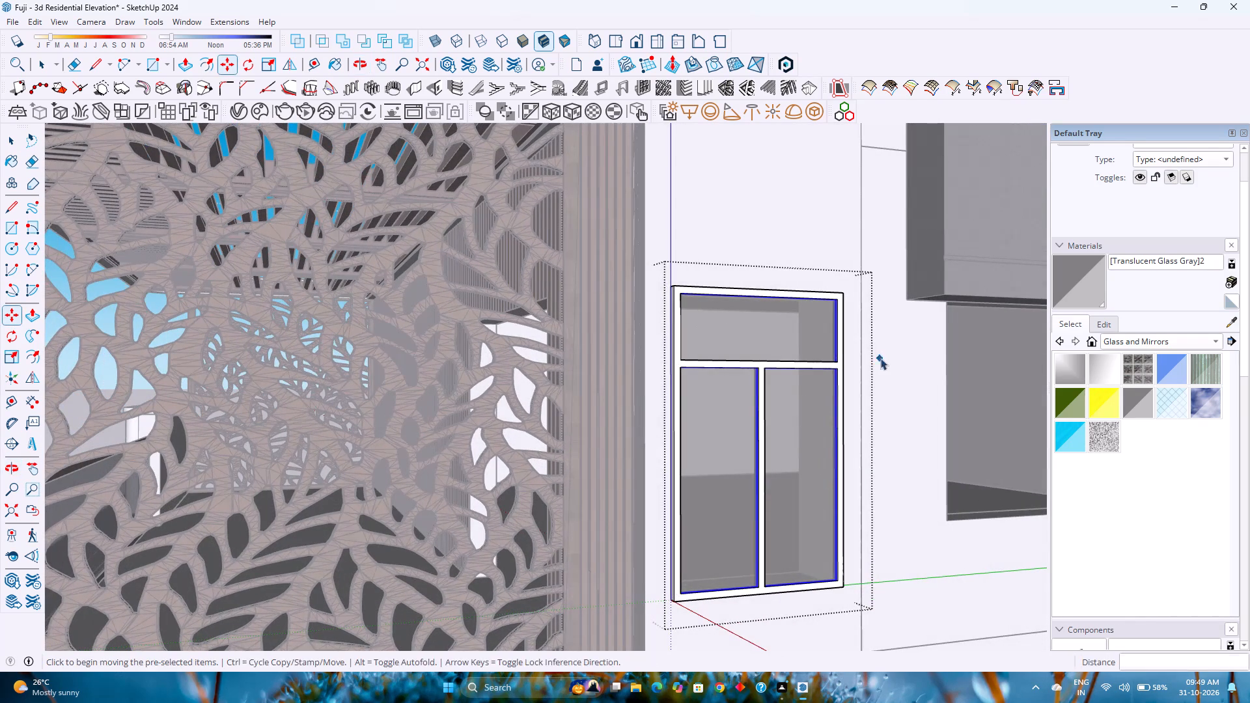
key("space")
left_click(1141, 341)
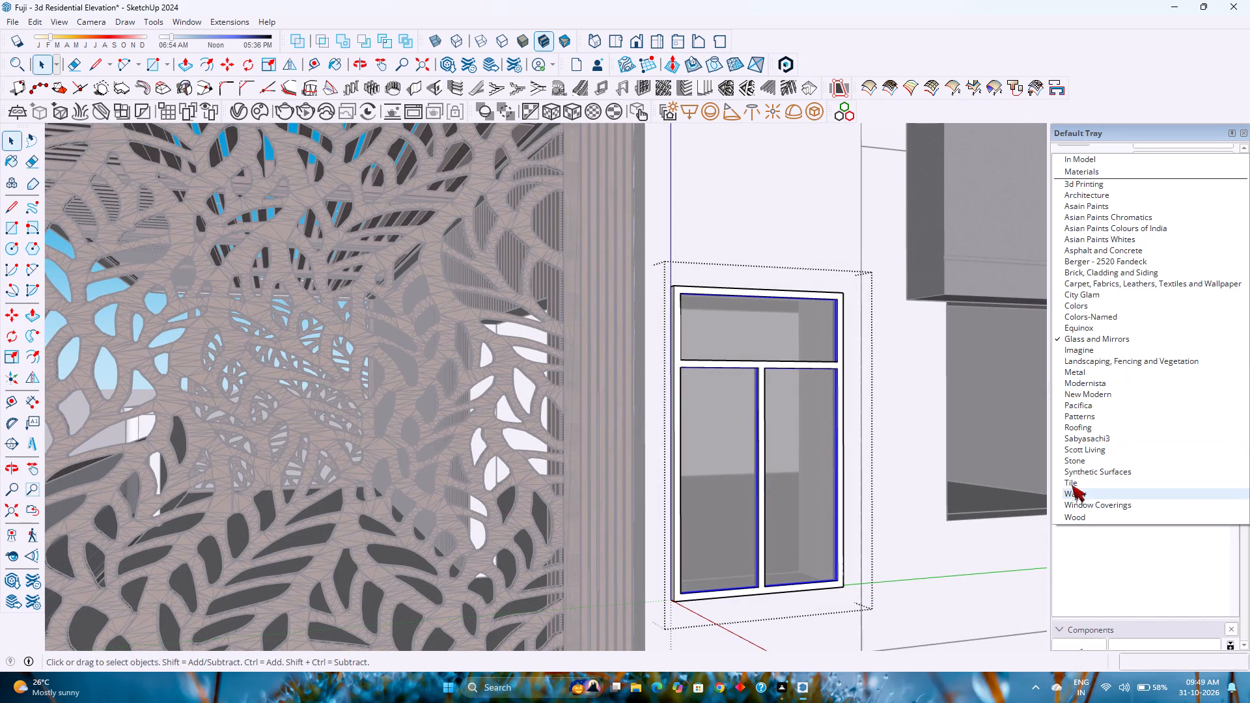
left_click(1095, 370)
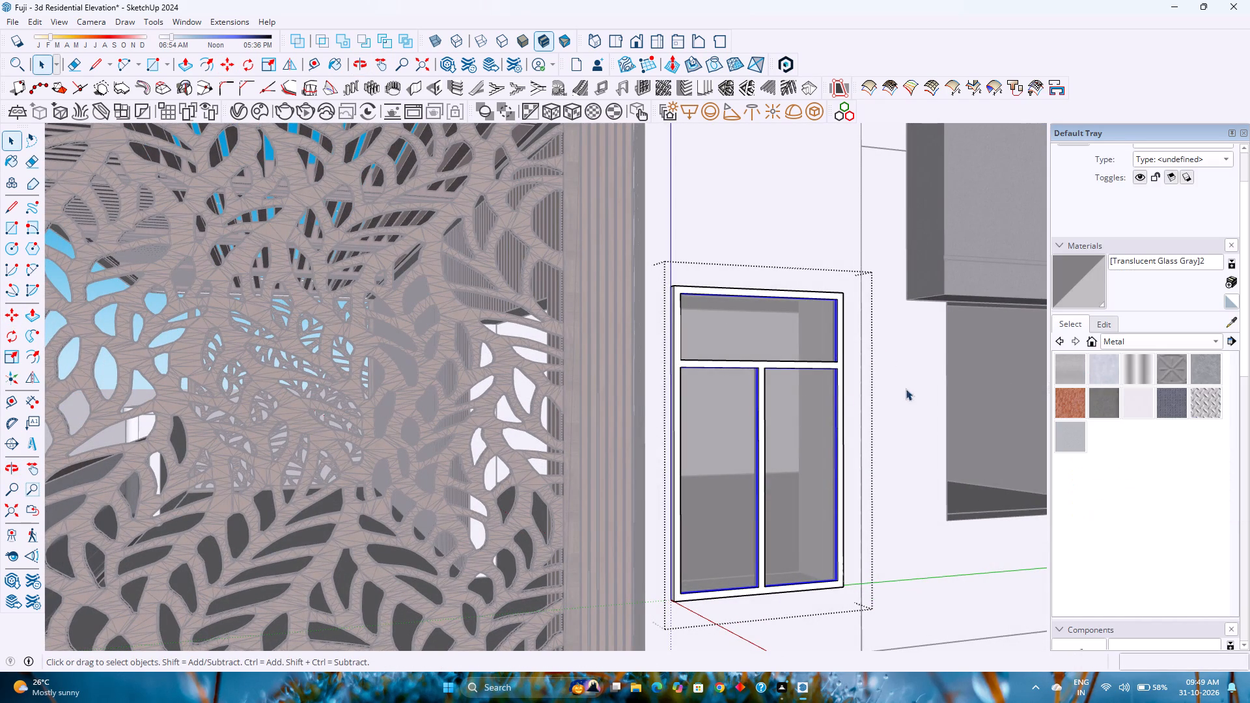
scroll(837, 370, "up", 5)
double_click(842, 365)
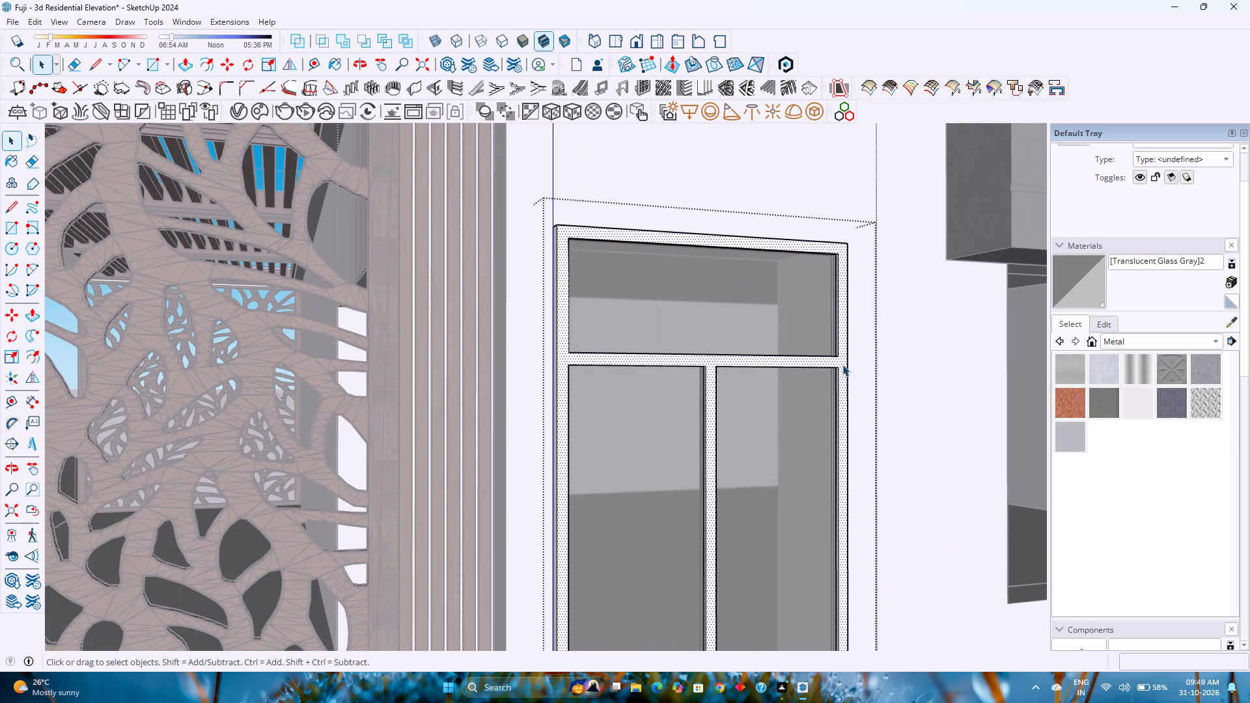
left_click(842, 365)
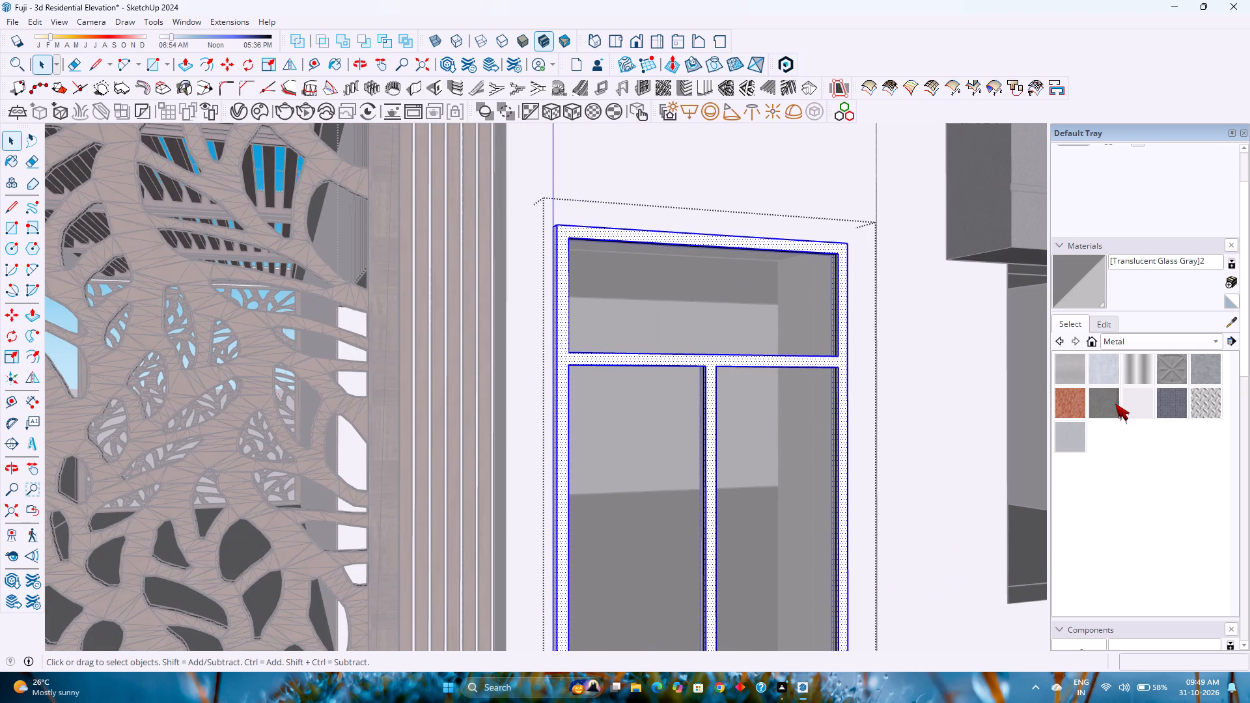
left_click(1111, 404)
left_click(845, 364)
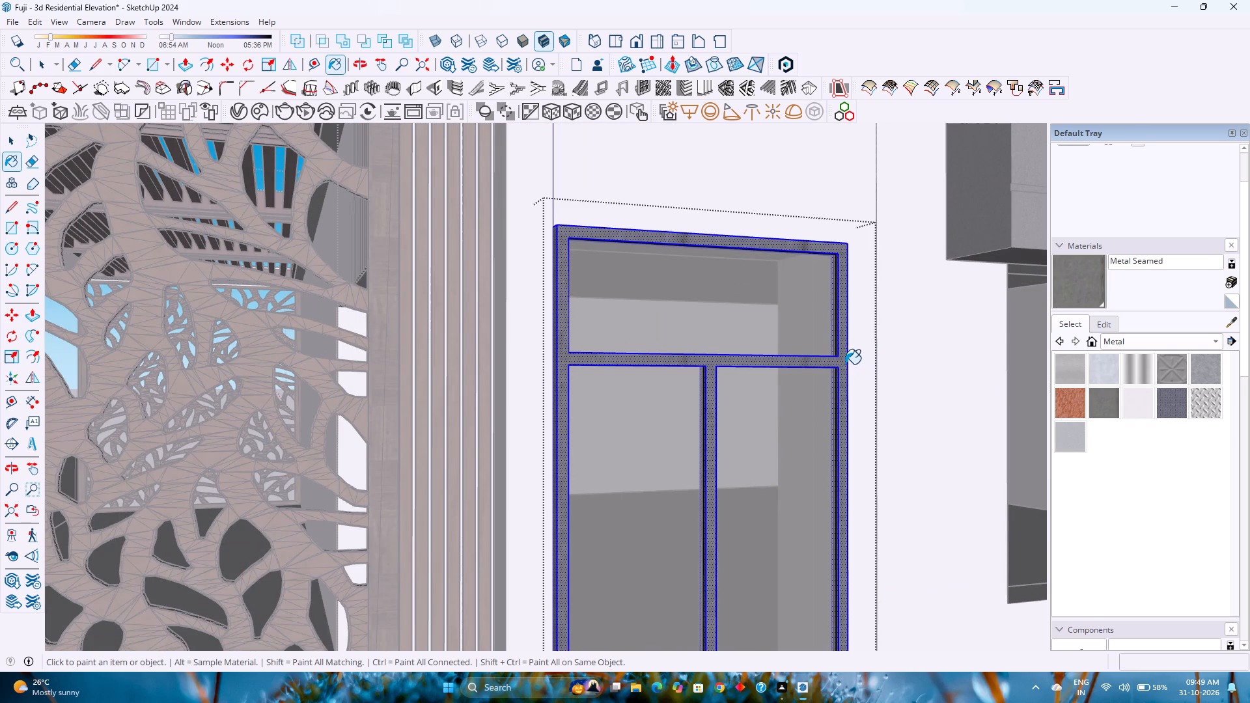
Darken the frame's Metal Seamed material to a lightness of 31, and close the window group.
left_click(1107, 320)
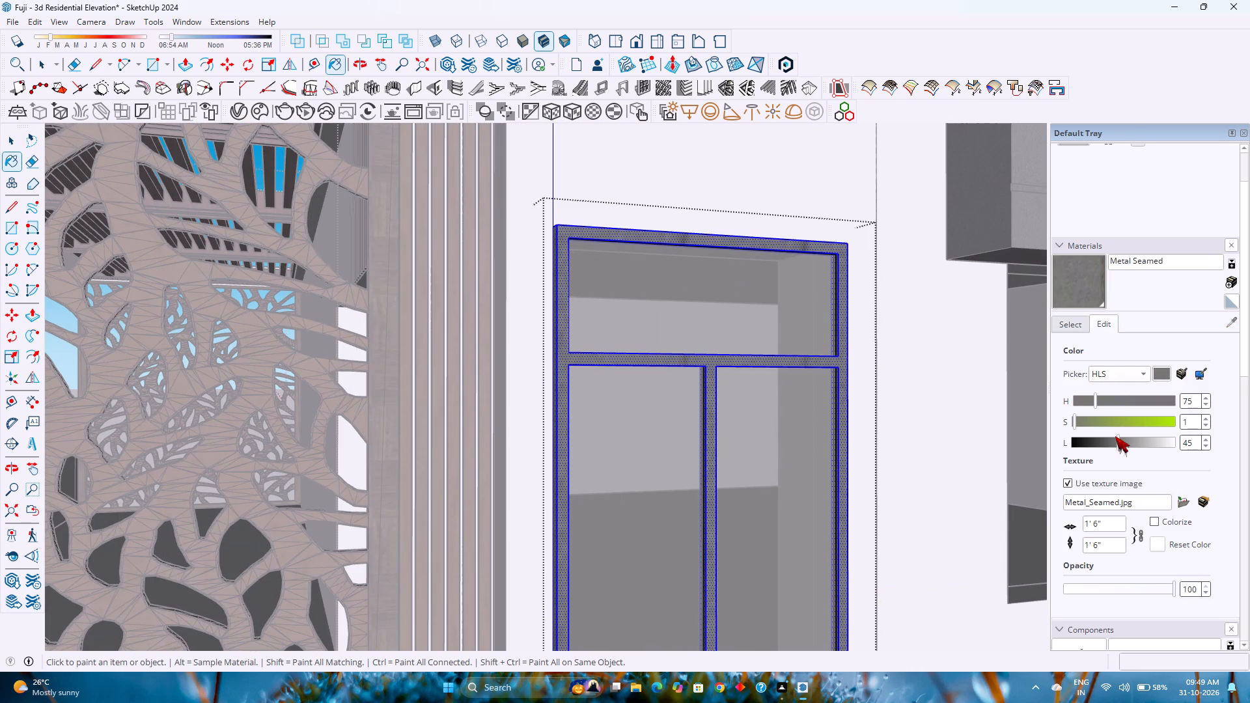
left_click(1115, 439)
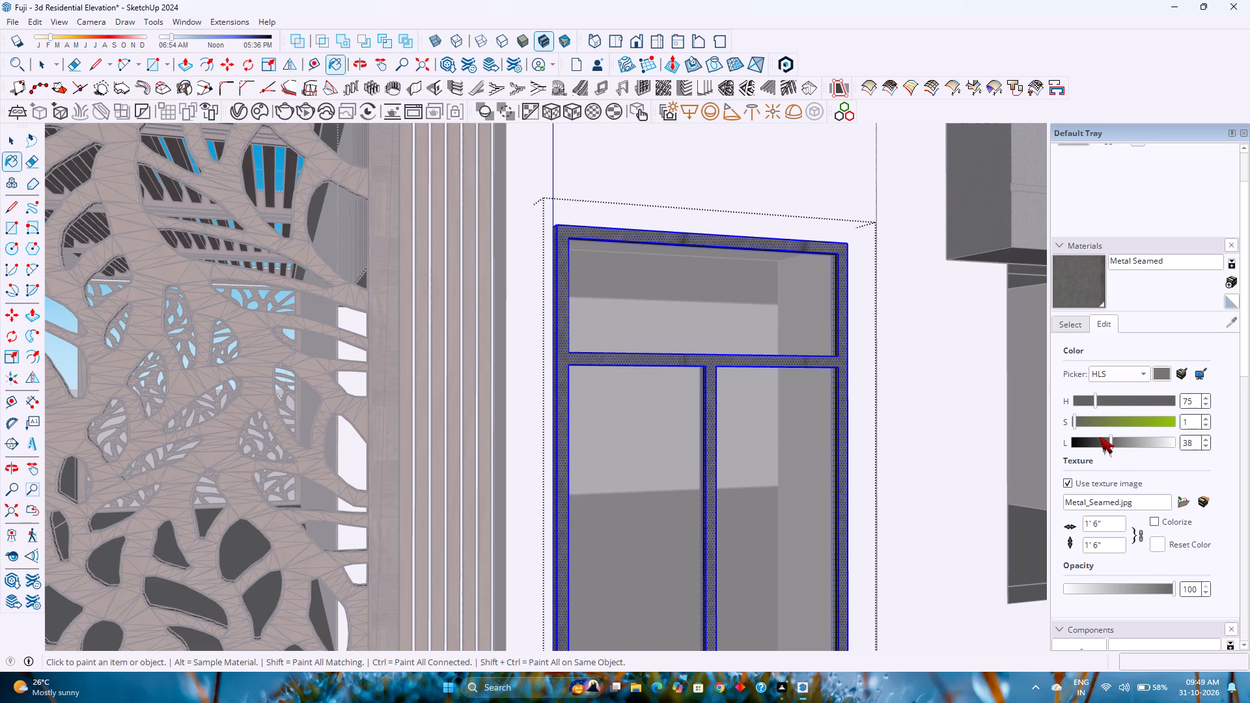
left_click_drag(1111, 439, 1108, 444)
left_click_drag(1108, 444, 1106, 445)
left_click_drag(1106, 445, 1105, 445)
left_click(842, 363)
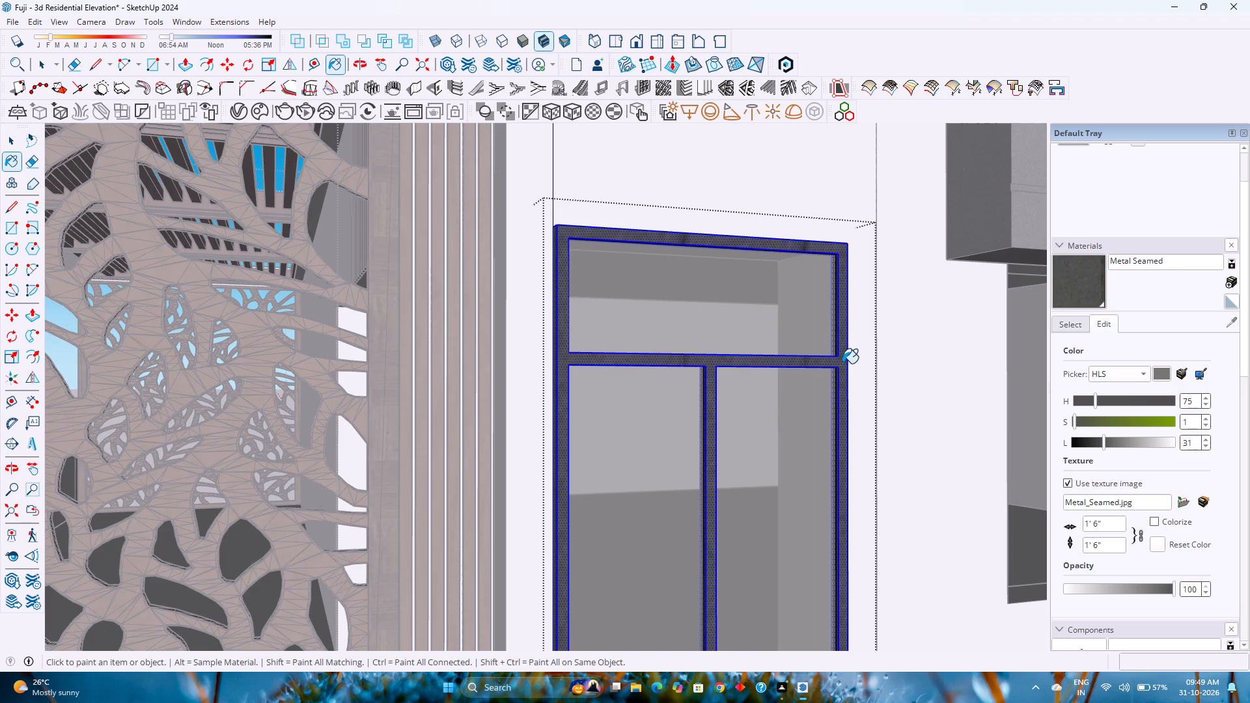
key("space")
key("Escape")
scroll(842, 364, "down", 14)
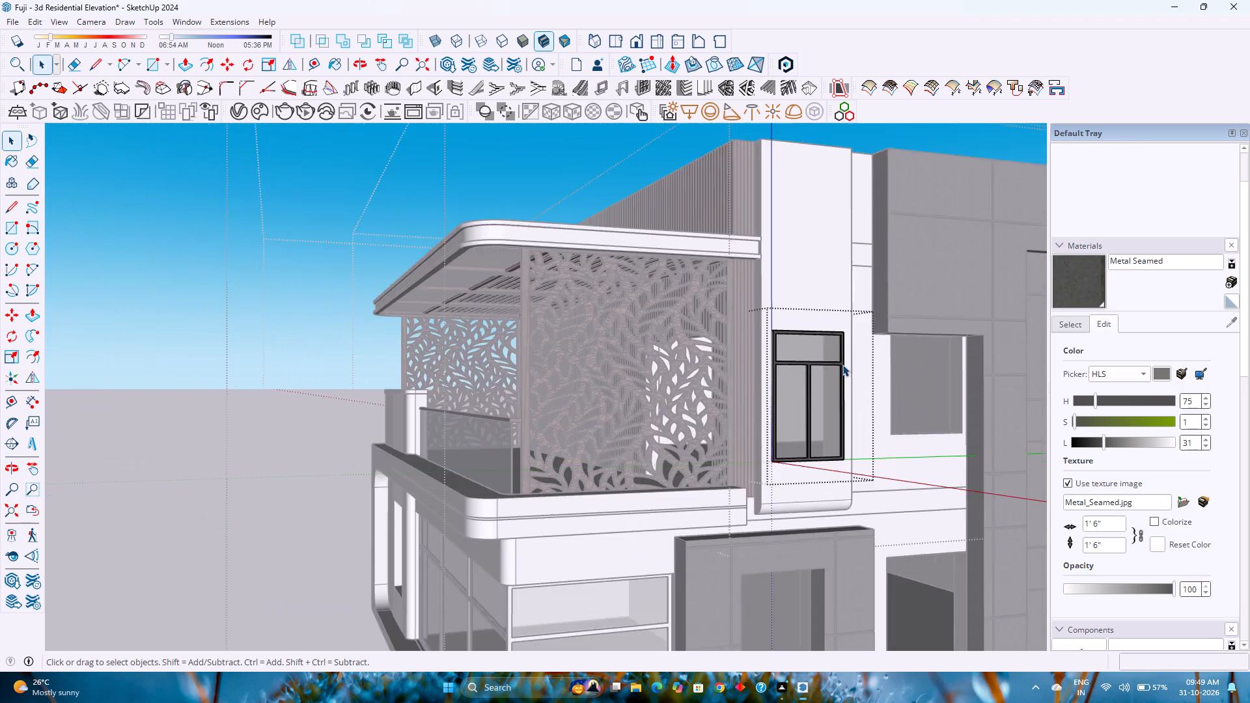
scroll(842, 365, "down", 5)
middle_click_drag(798, 389, 812, 412)
key("Escape")
Examine the finished window on the facade and the empty upper-floor opening beside the dark cladding from several angles.
scroll(850, 502, "up", 3)
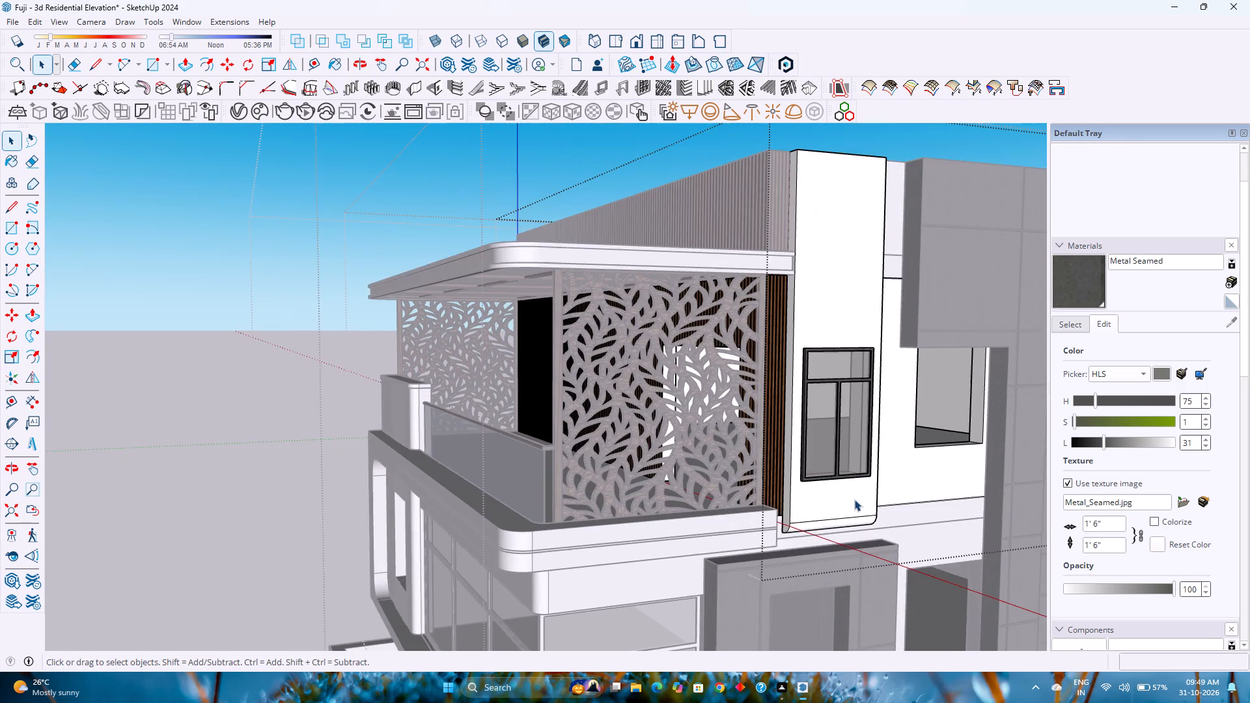
middle_click_drag(855, 497, 706, 484)
scroll(697, 463, "down", 2)
middle_click_drag(697, 463, 737, 388)
scroll(839, 118, "up", 1)
scroll(819, 177, "up", 7)
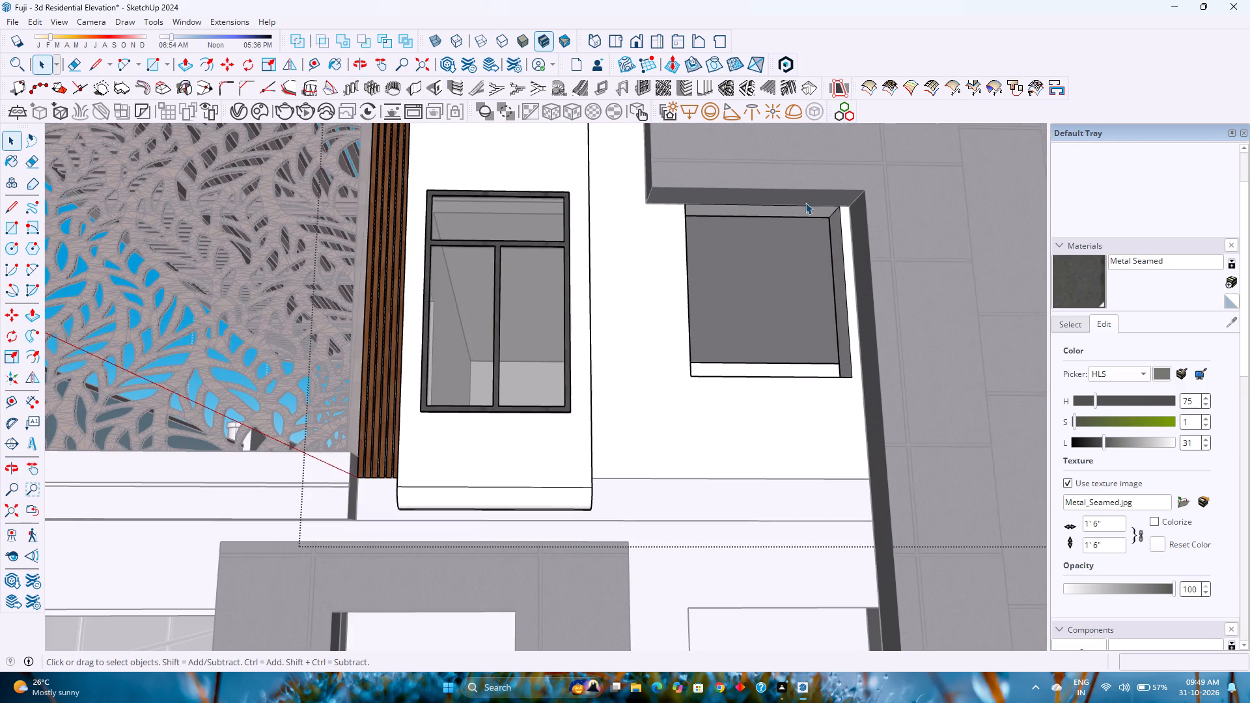
middle_click_drag(795, 227, 751, 339, "shift")
middle_click_drag(720, 372, 937, 299)
middle_click(937, 299)
scroll(701, 355, "up", 4)
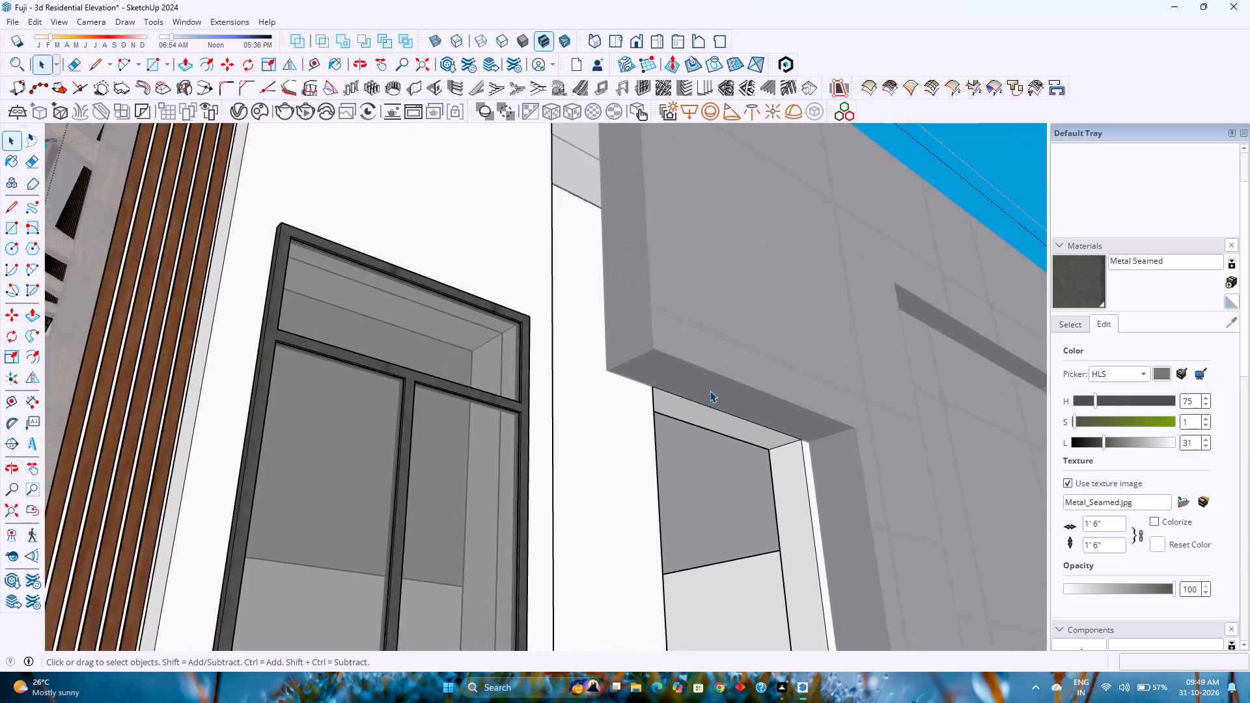
scroll(710, 391, "up", 5)
scroll(697, 402, "down", 11)
middle_click_drag(689, 393, 663, 417)
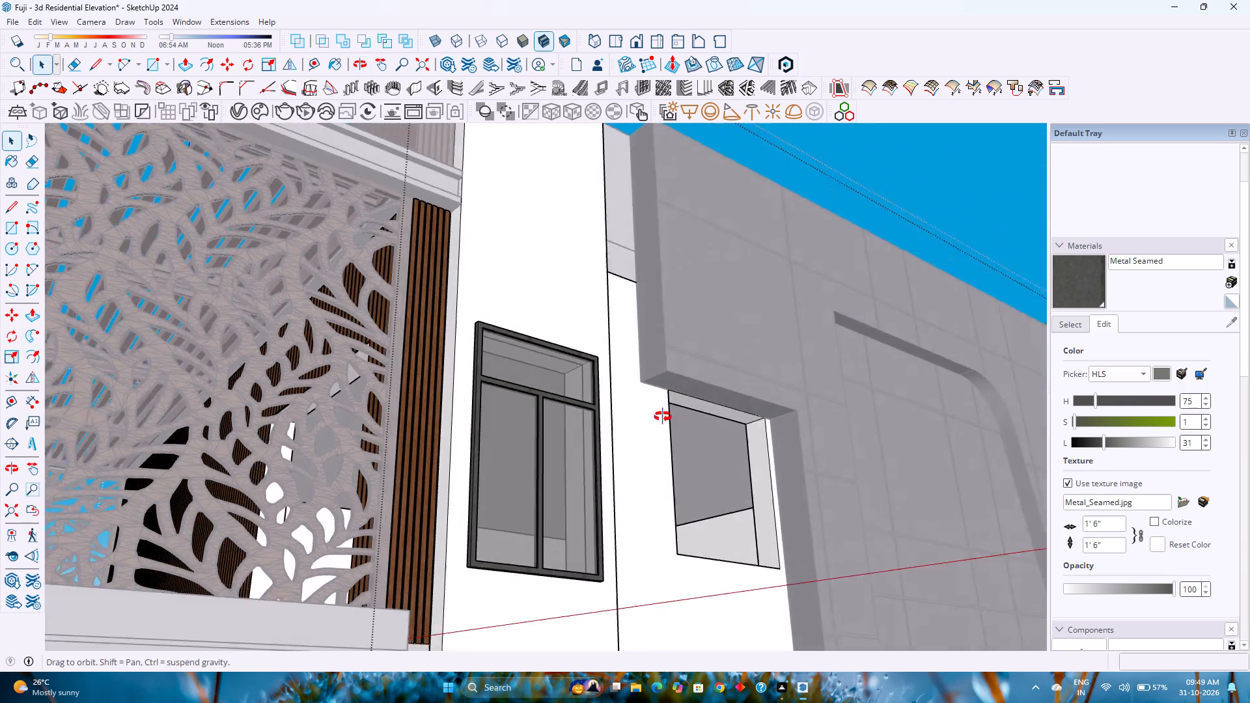
middle_click_drag(663, 417, 560, 523)
key("Escape")
scroll(585, 482, "down", 4)
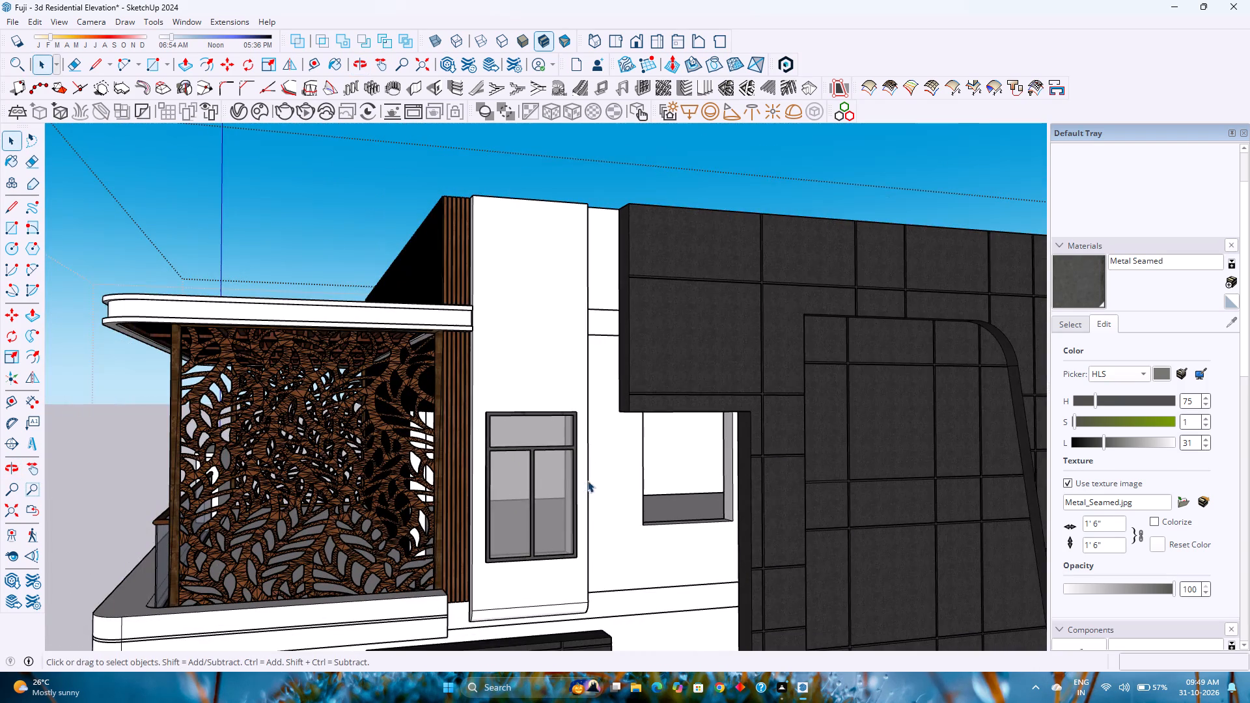
scroll(650, 484, "down", 4)
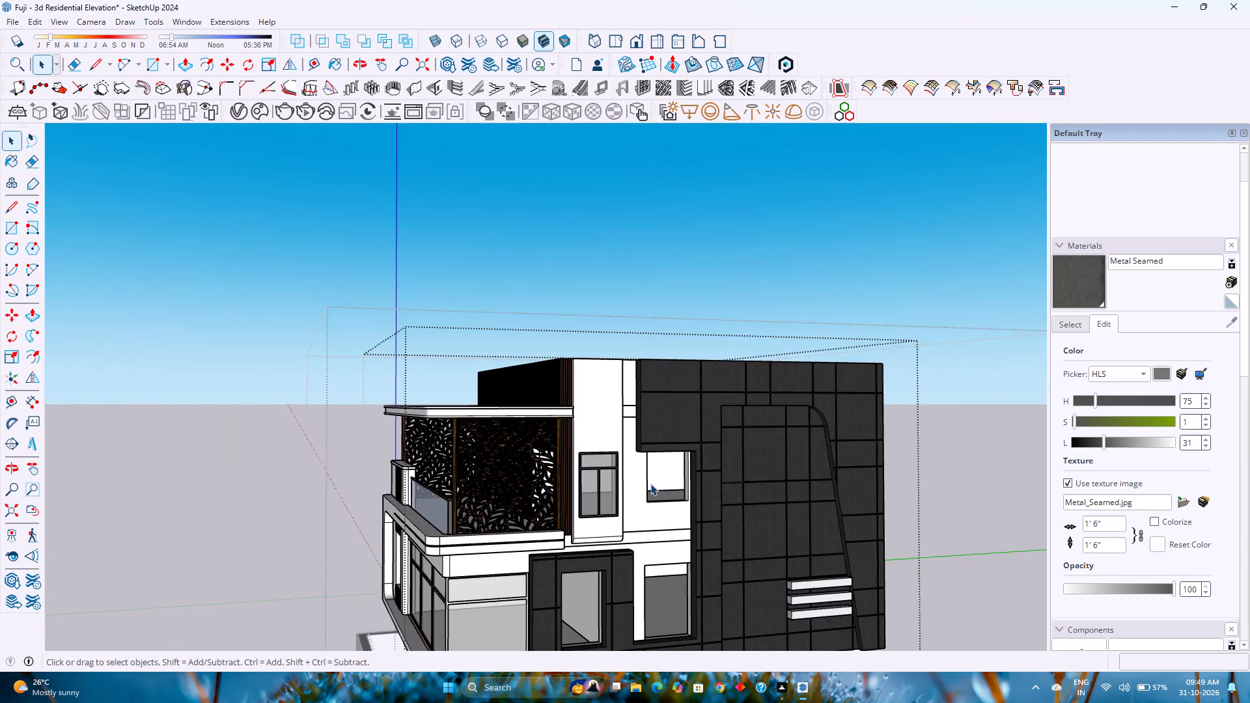
scroll(650, 484, "down", 4)
scroll(667, 526, "up", 9)
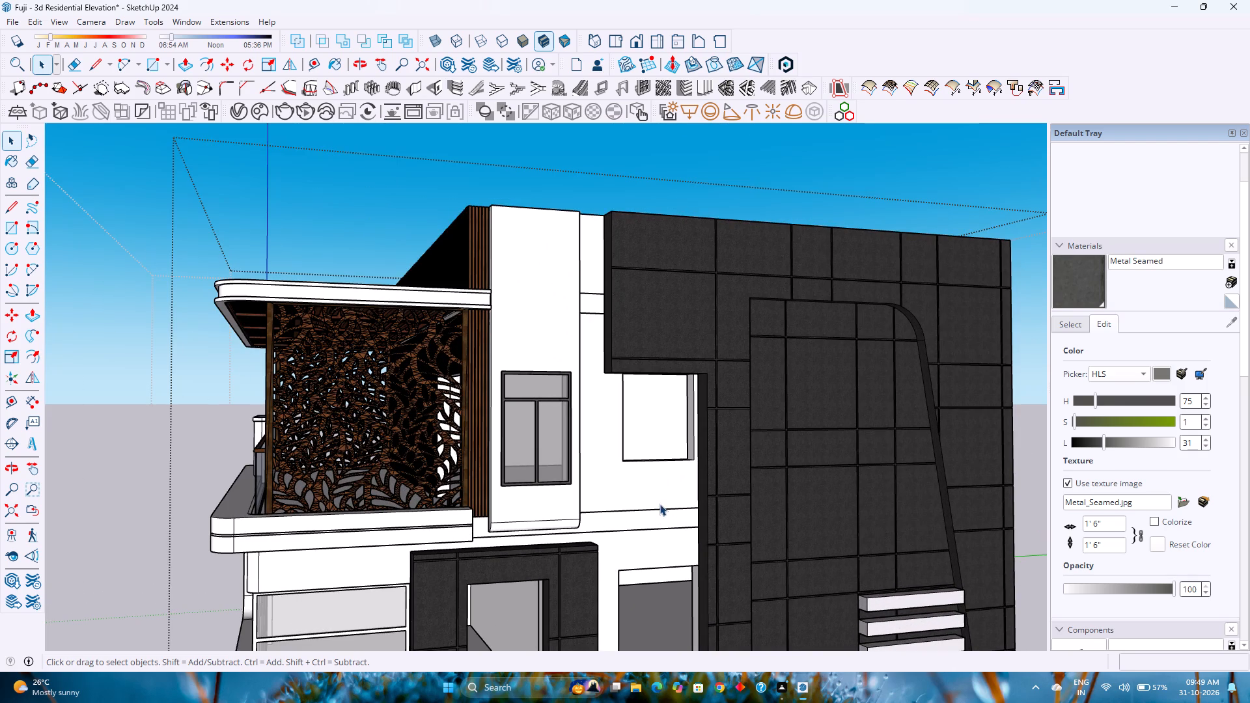
scroll(683, 452, "up", 5)
scroll(710, 450, "down", 4)
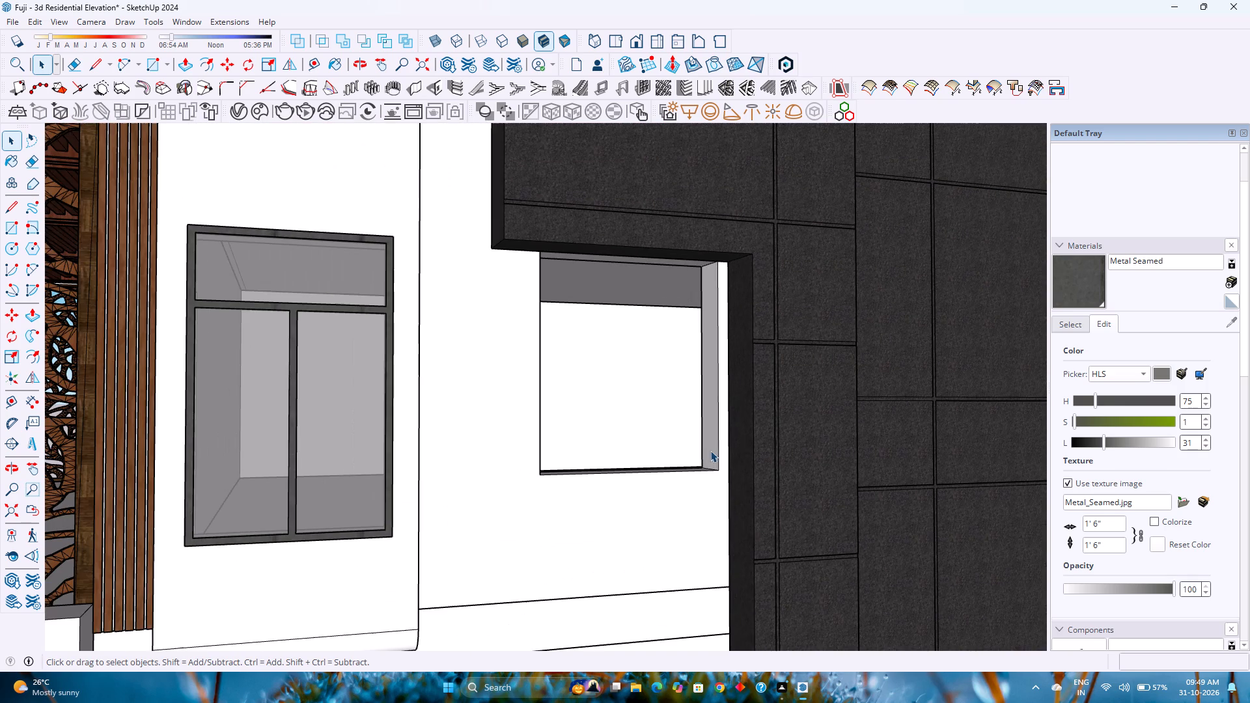
scroll(745, 419, "down", 9)
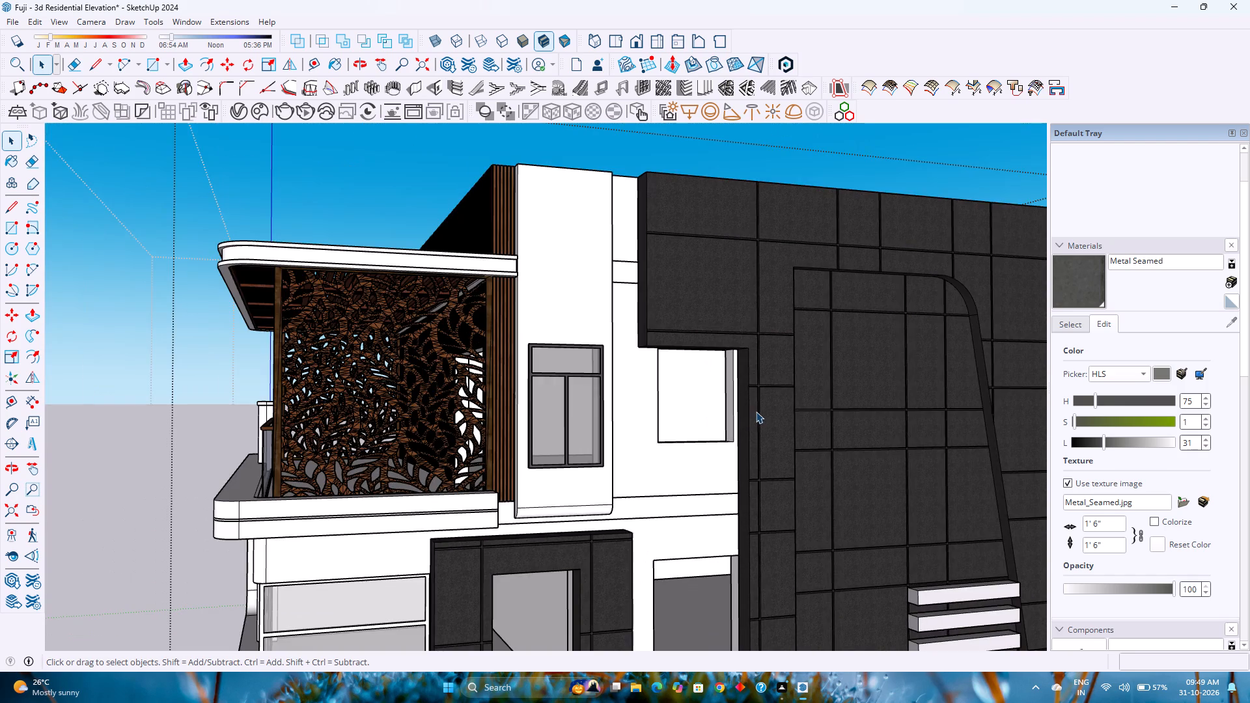
scroll(756, 411, "down", 4)
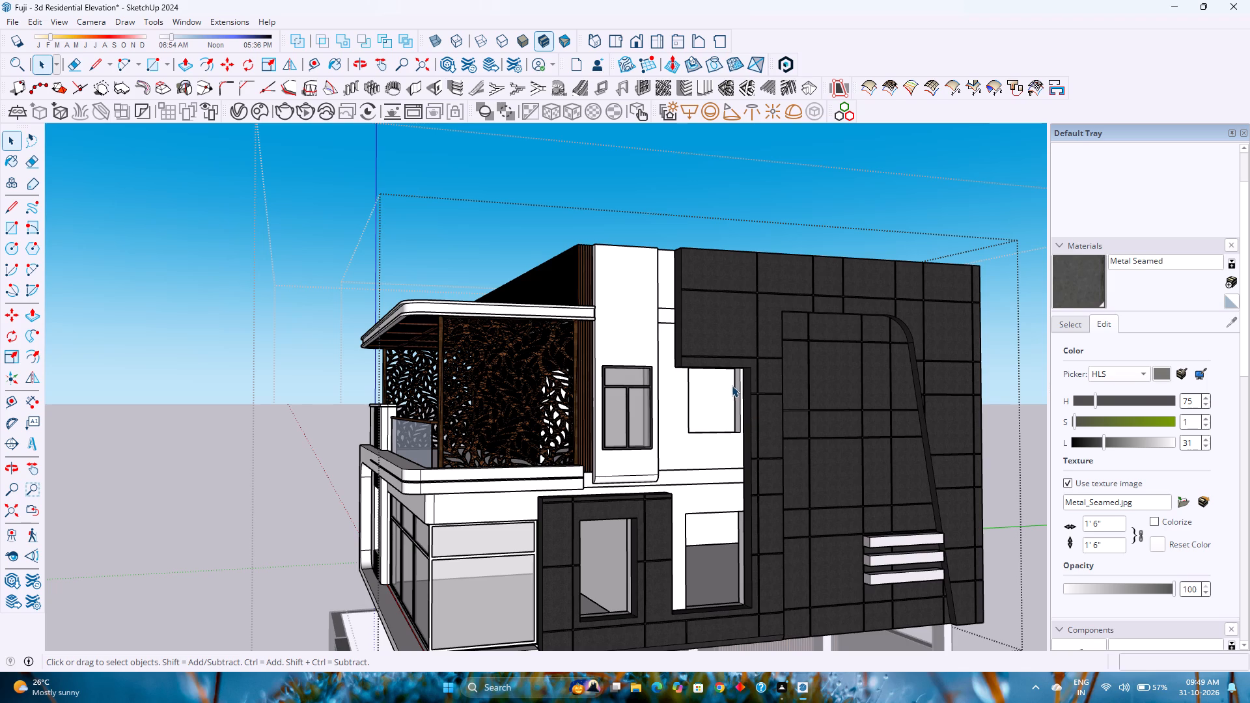
scroll(711, 404, "up", 1)
middle_click_drag(710, 404, 708, 407)
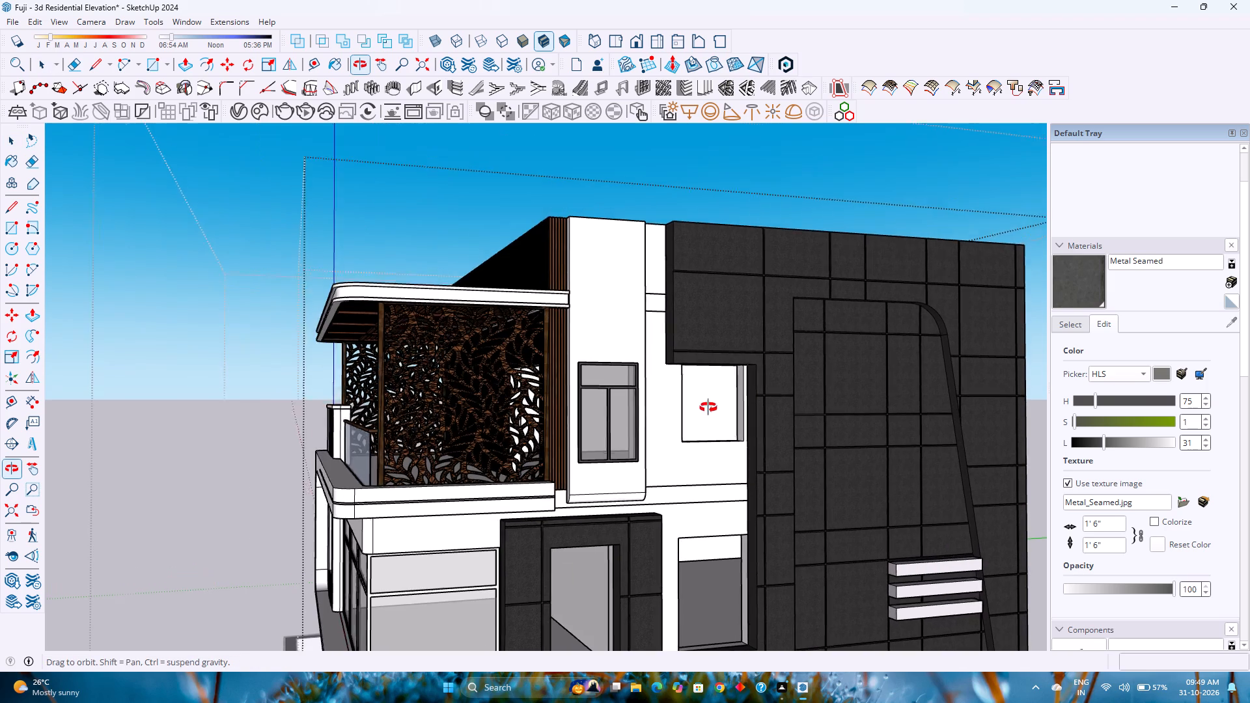
middle_click_drag(708, 407, 626, 468)
scroll(624, 460, "down", 3)
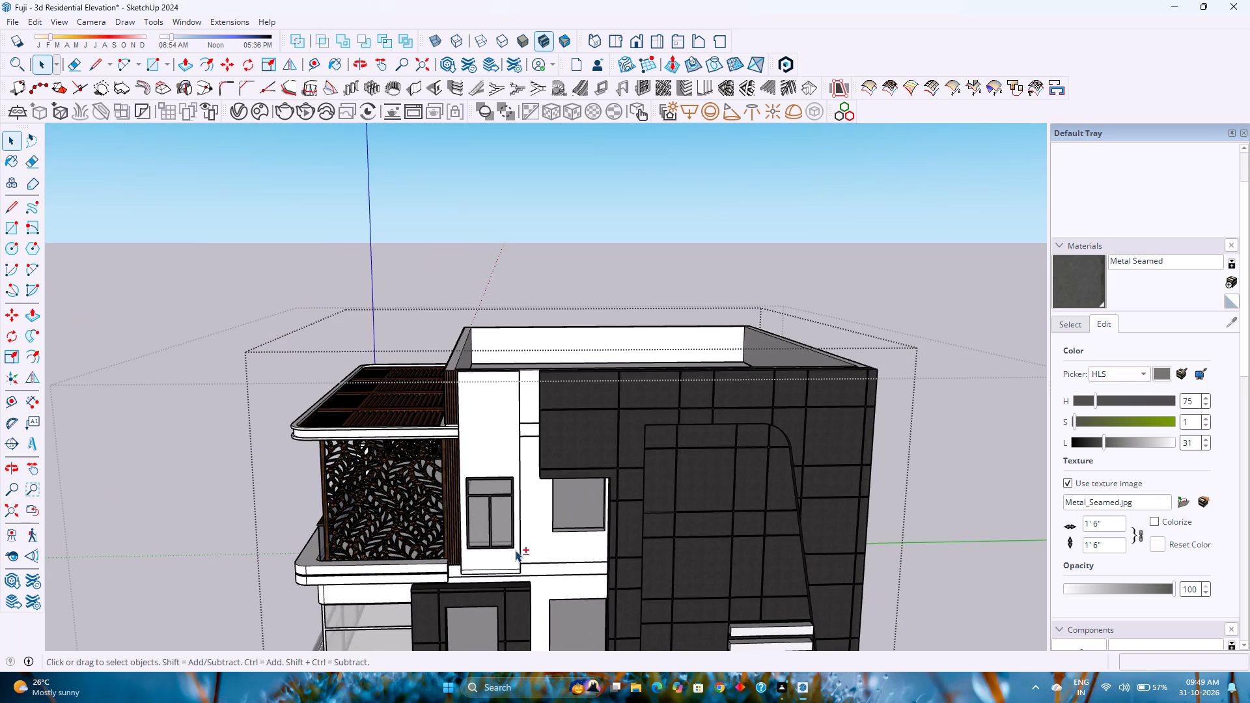
middle_click_drag(514, 551, 553, 462, "shift")
middle_click(553, 462, "shift")
scroll(581, 440, "up", 3)
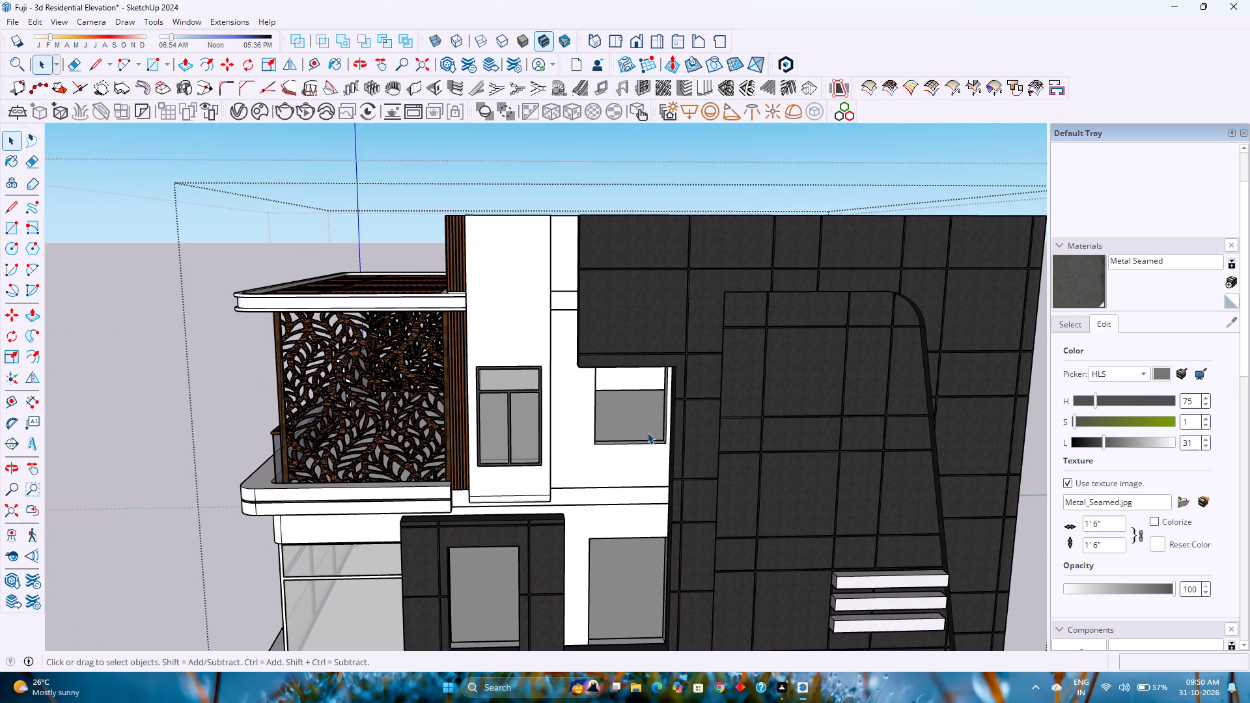
scroll(652, 419, "up", 1)
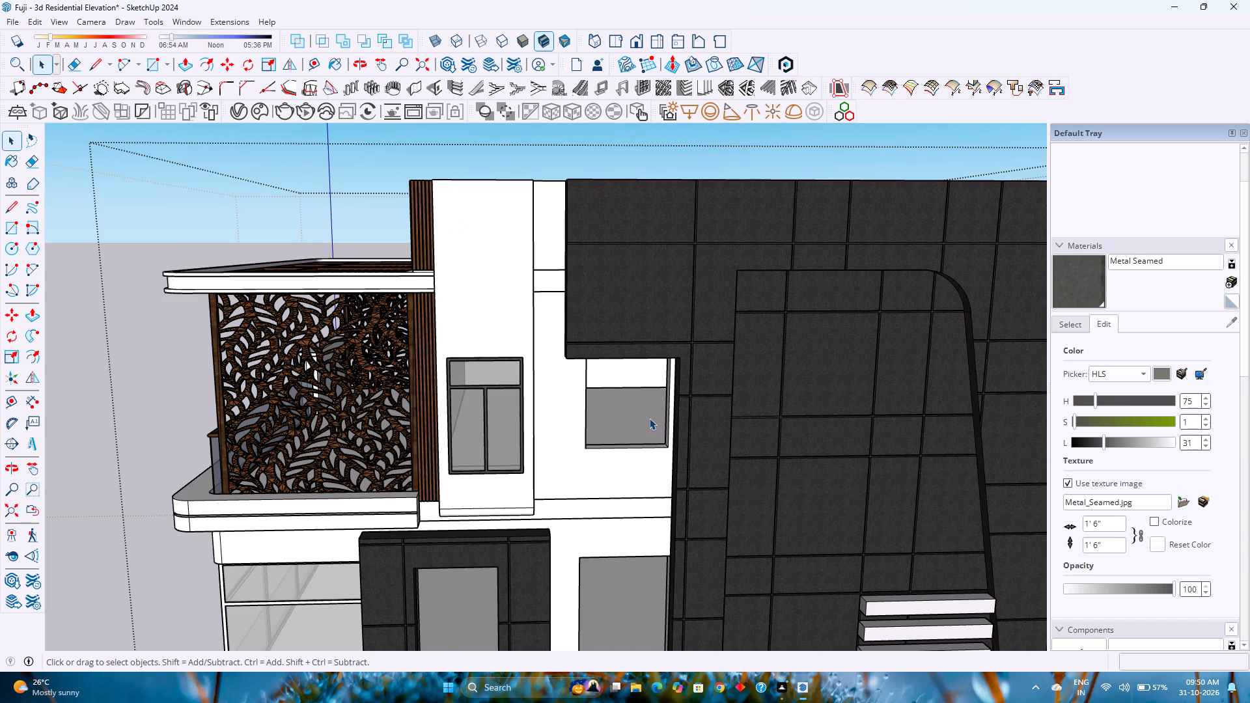
scroll(649, 418, "down", 1)
middle_click_drag(649, 418, 736, 402)
middle_click(736, 402)
scroll(847, 395, "up", 4)
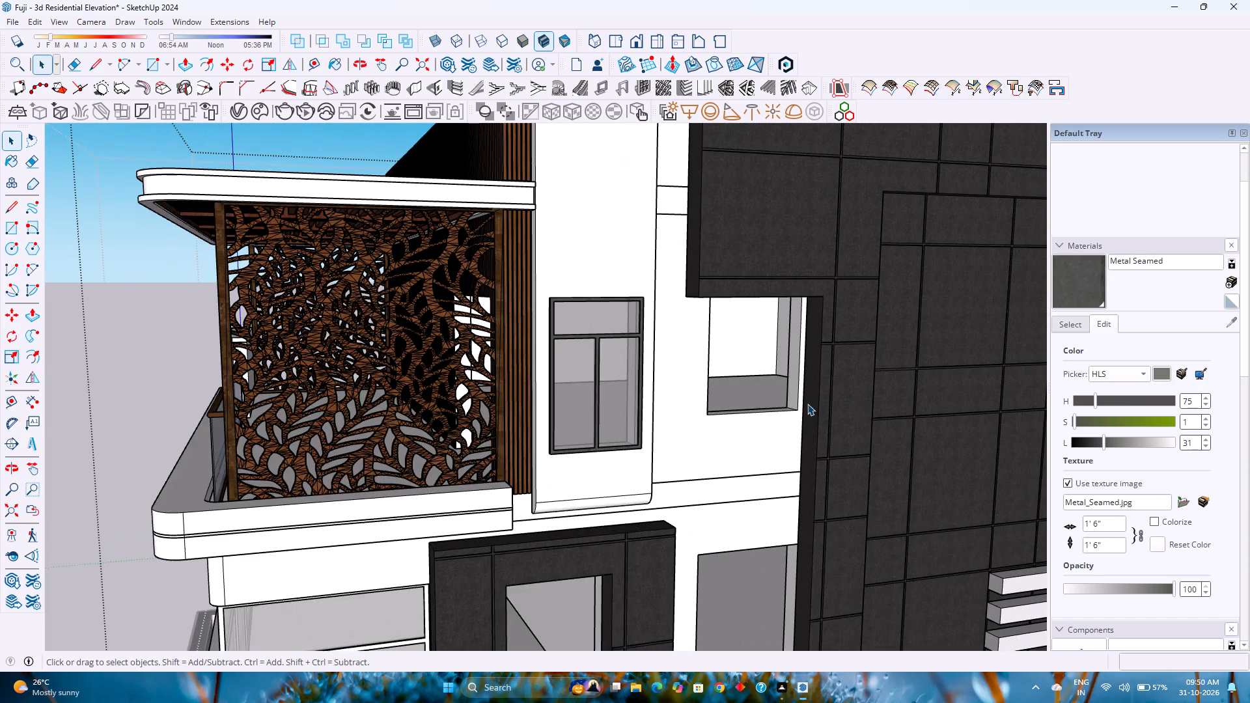
Open the wall group and lower the sill face of the empty upper-floor opening by 1' with Push/Pull.
scroll(806, 406, "up", 1)
double_click(777, 424)
scroll(777, 424, "up", 3)
middle_click_drag(774, 424, 693, 527)
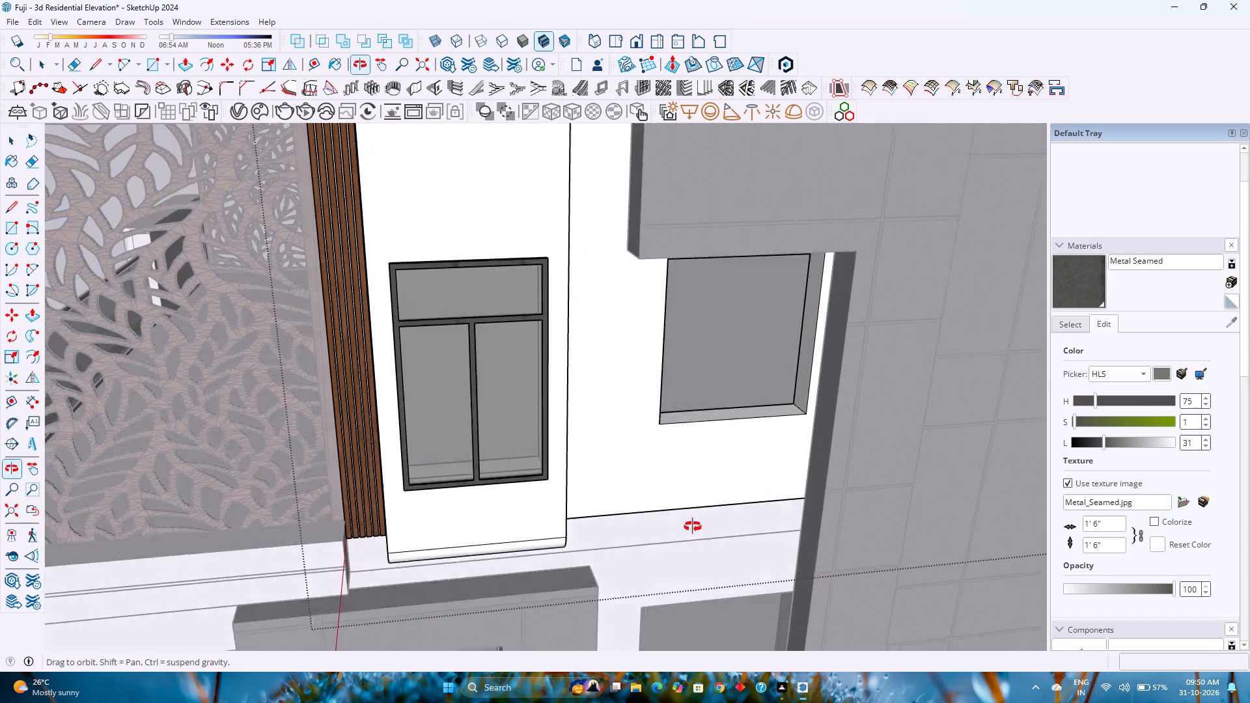
middle_click_drag(693, 527, 677, 534)
middle_click(675, 534)
left_click(718, 424)
key("p")
left_click(718, 424)
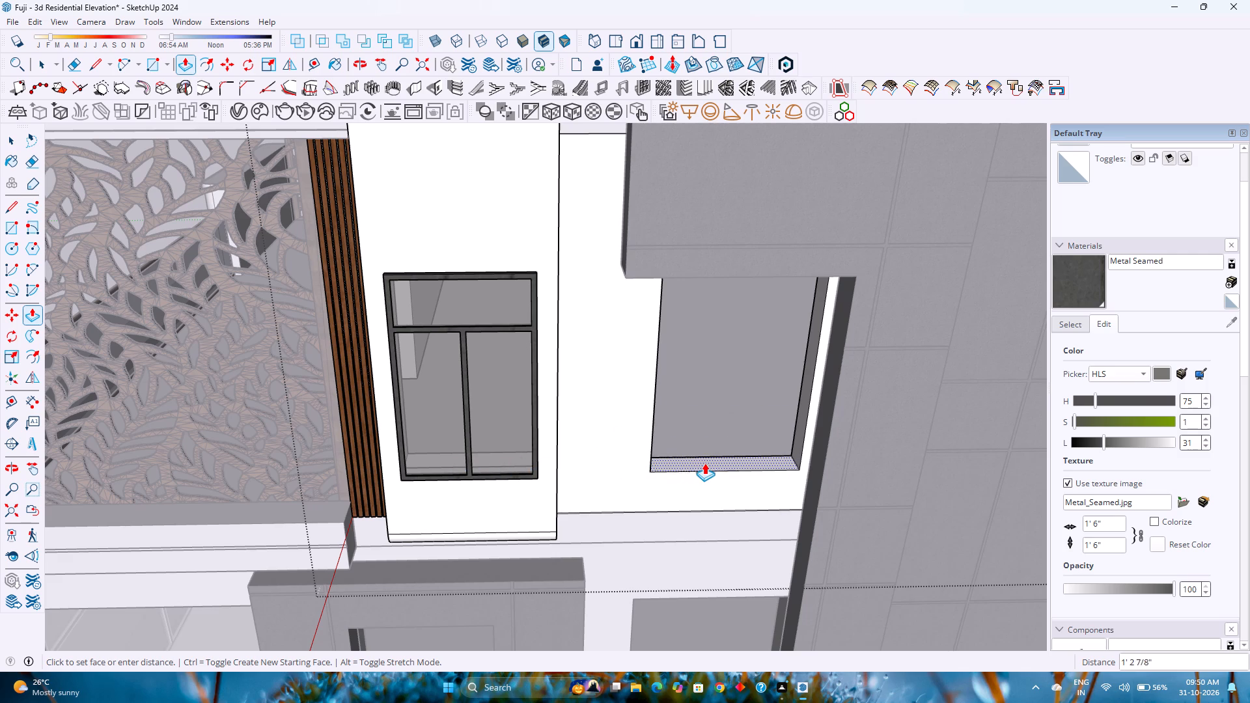
type("1'")
key("Return")
Widen the same opening by pushing its side reveal 3" towards the dark cladding.
scroll(704, 460, "down", 4)
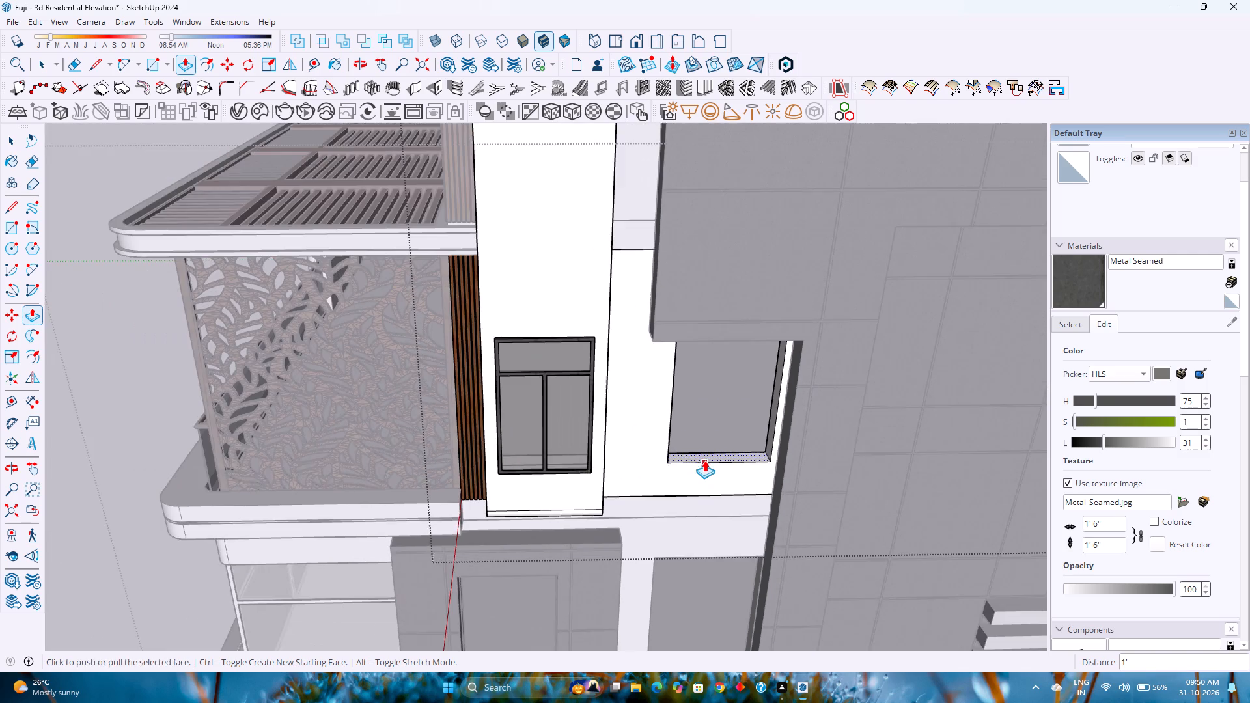
middle_click_drag(698, 462, 794, 303)
scroll(740, 350, "up", 4)
middle_click_drag(740, 350, 751, 342)
middle_click(751, 342)
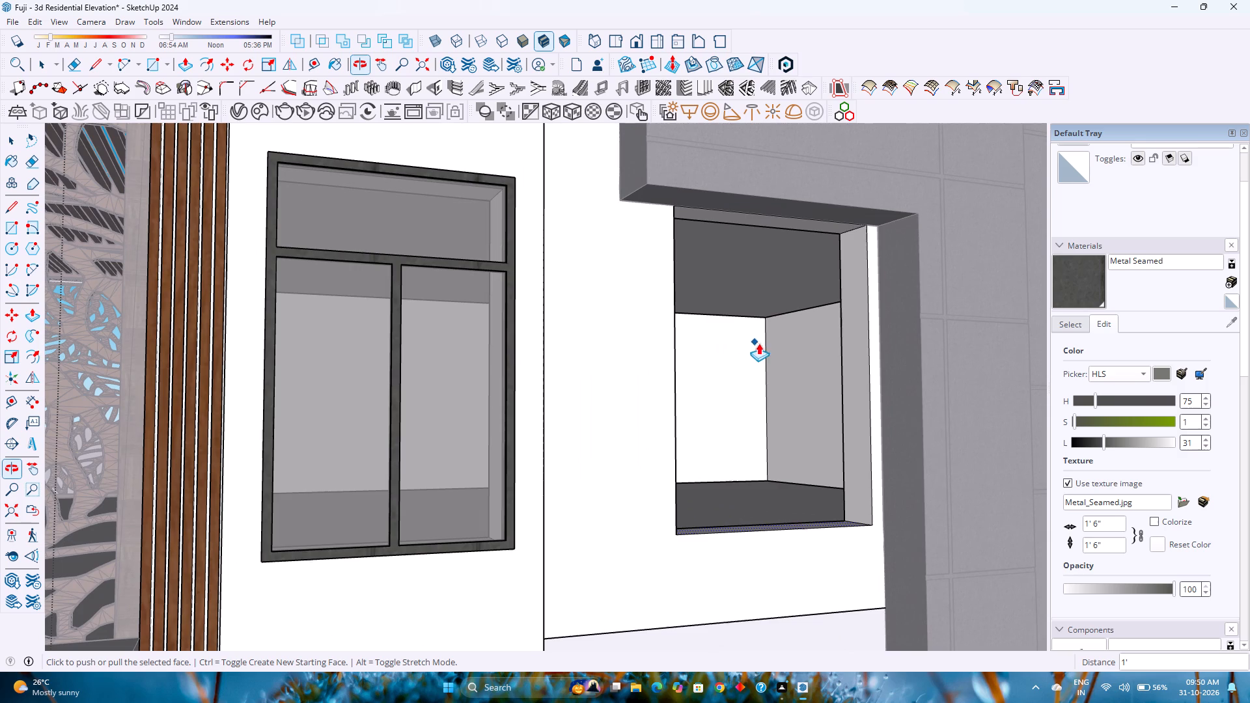
key("Escape")
left_click(860, 353)
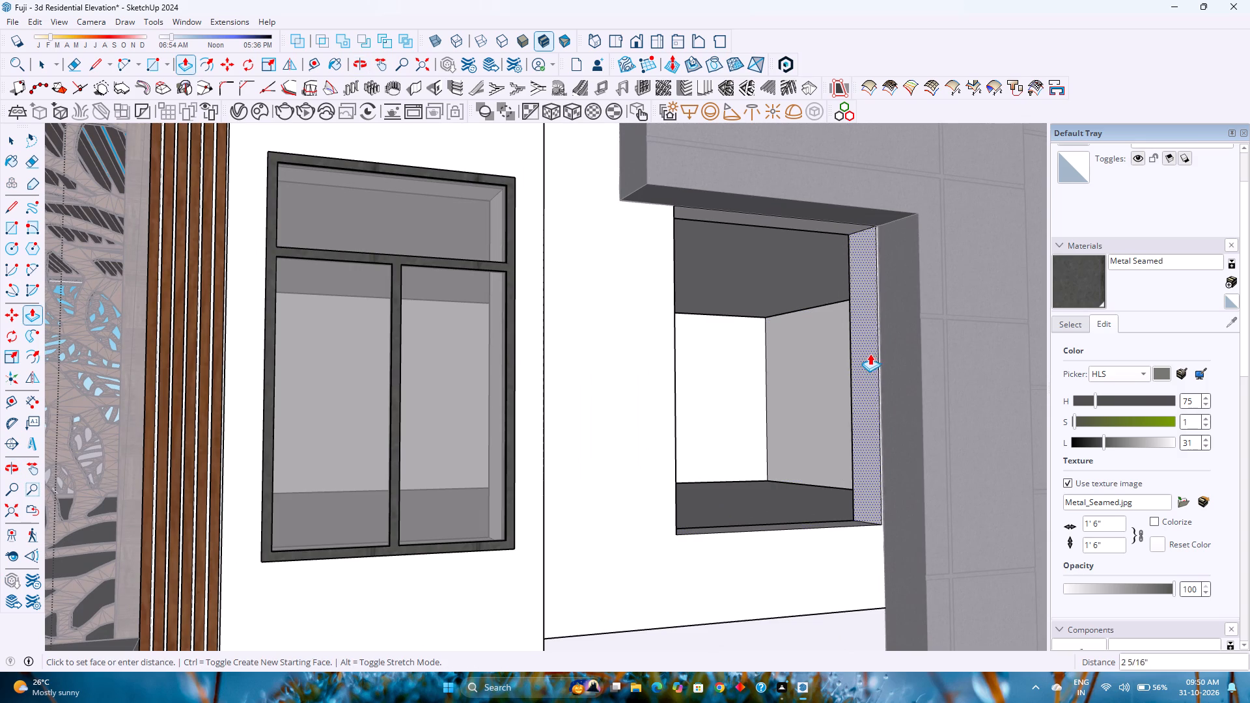
left_click(893, 343)
scroll(852, 346, "down", 3)
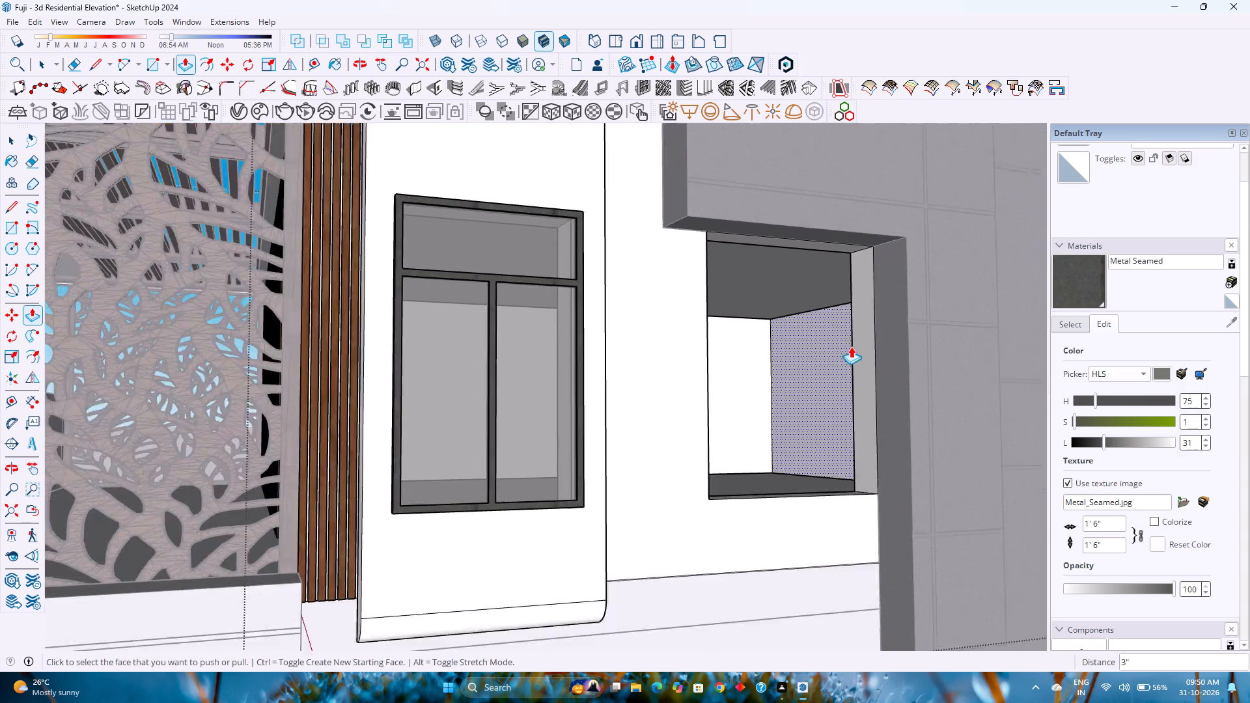
Examine the enlarged upper-floor opening beside the dark cladding from several angles, closing and reopening the wall group.
middle_click_drag(850, 346, 788, 347)
middle_click(788, 347)
scroll(780, 342, "down", 4)
key("space")
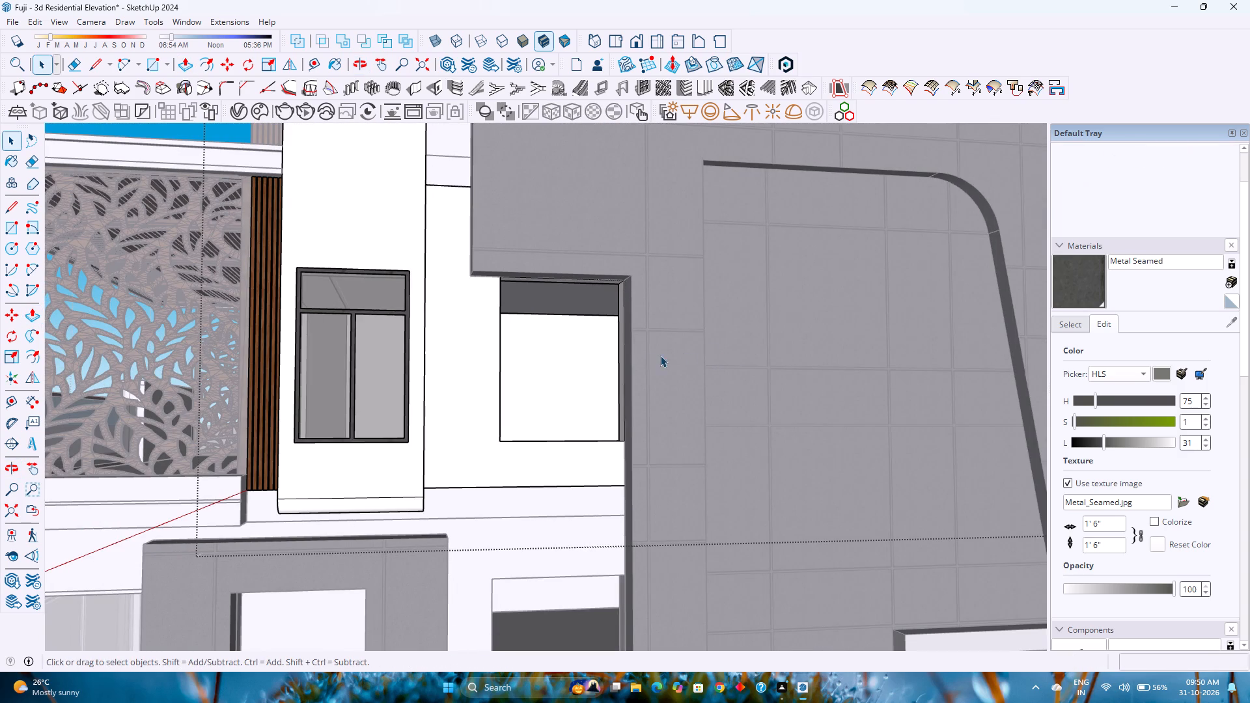
middle_click_drag(531, 430, 521, 454)
left_click(455, 427)
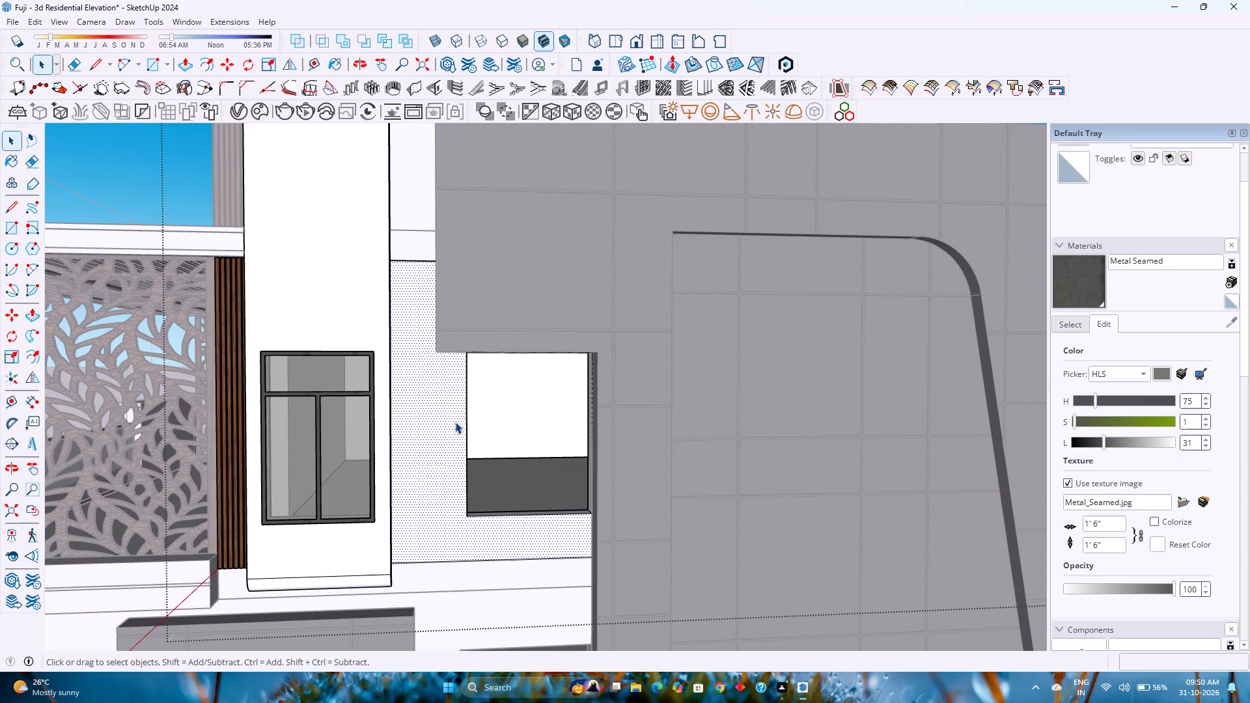
key("Escape")
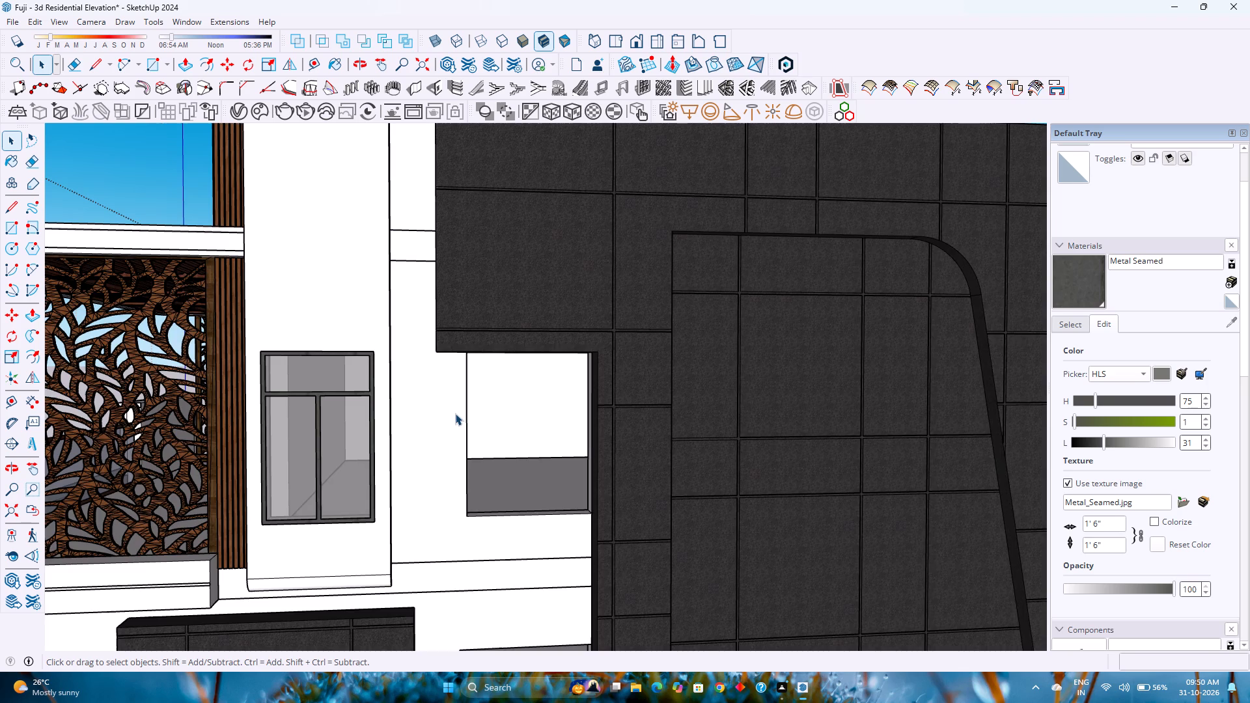
left_click(455, 412)
double_click(455, 412)
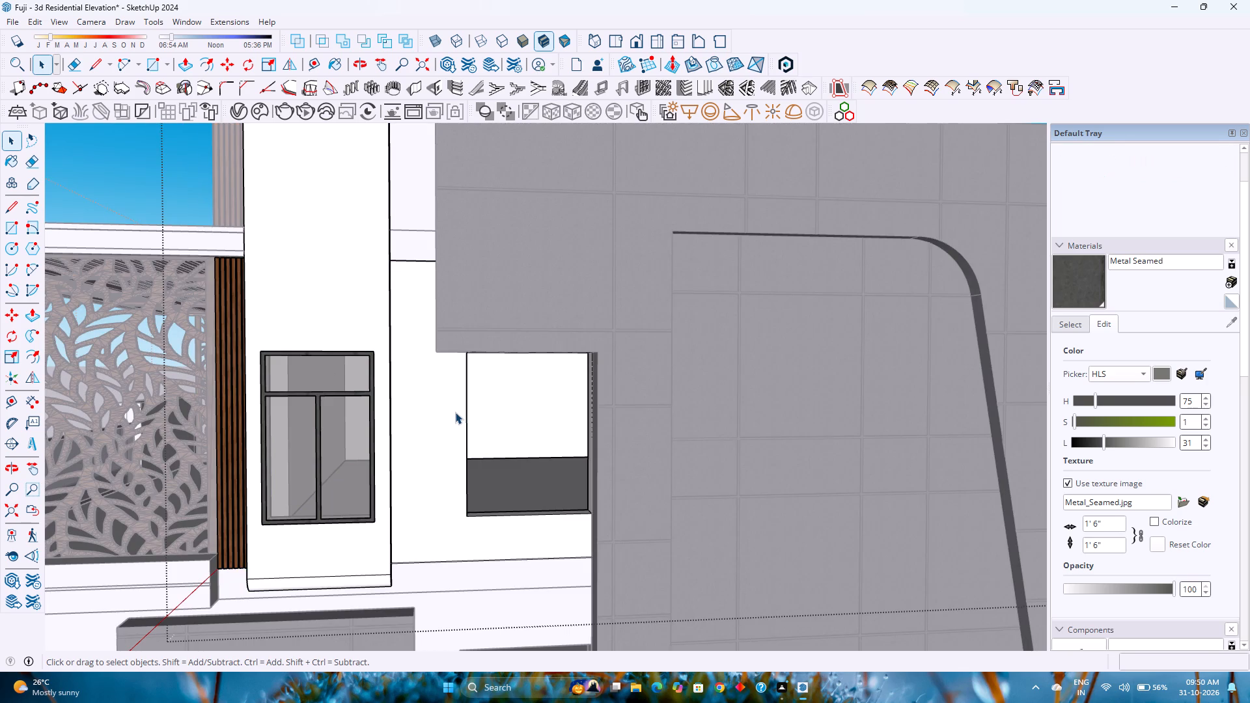
scroll(455, 412, "down", 2)
middle_click_drag(455, 411, 470, 365)
middle_click_drag(470, 365, 473, 359)
scroll(568, 305, "up", 3)
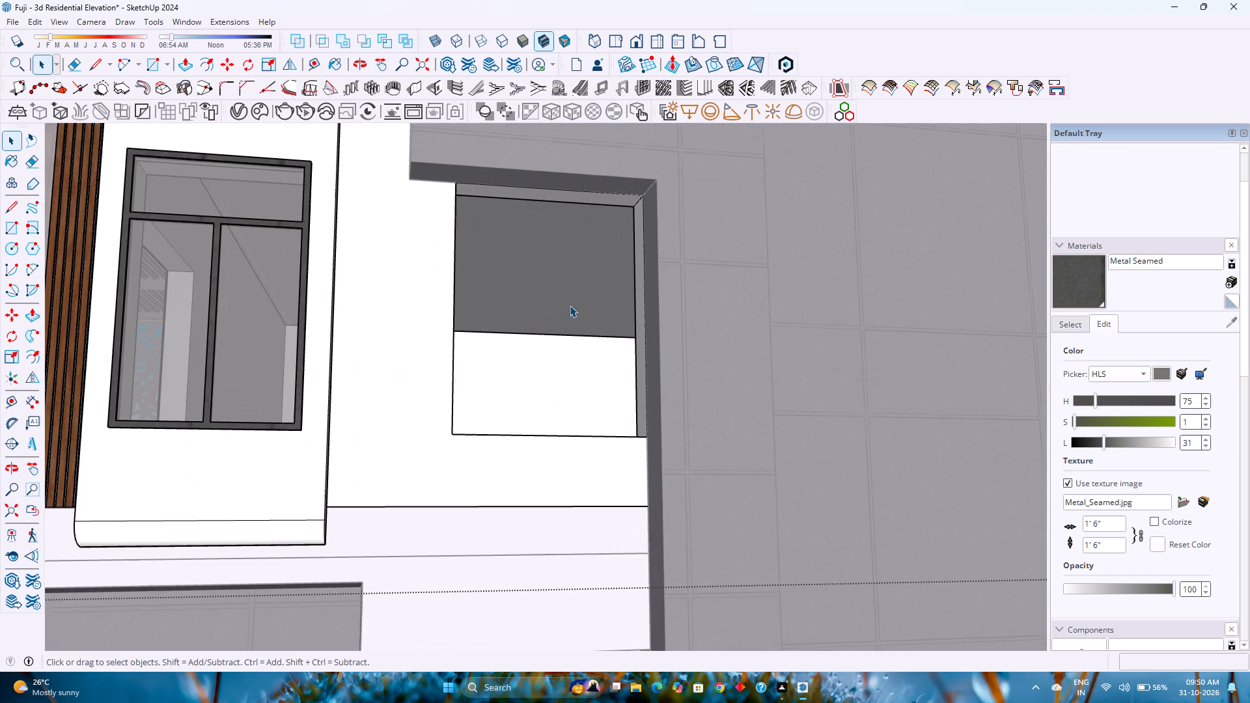
scroll(570, 305, "down", 3)
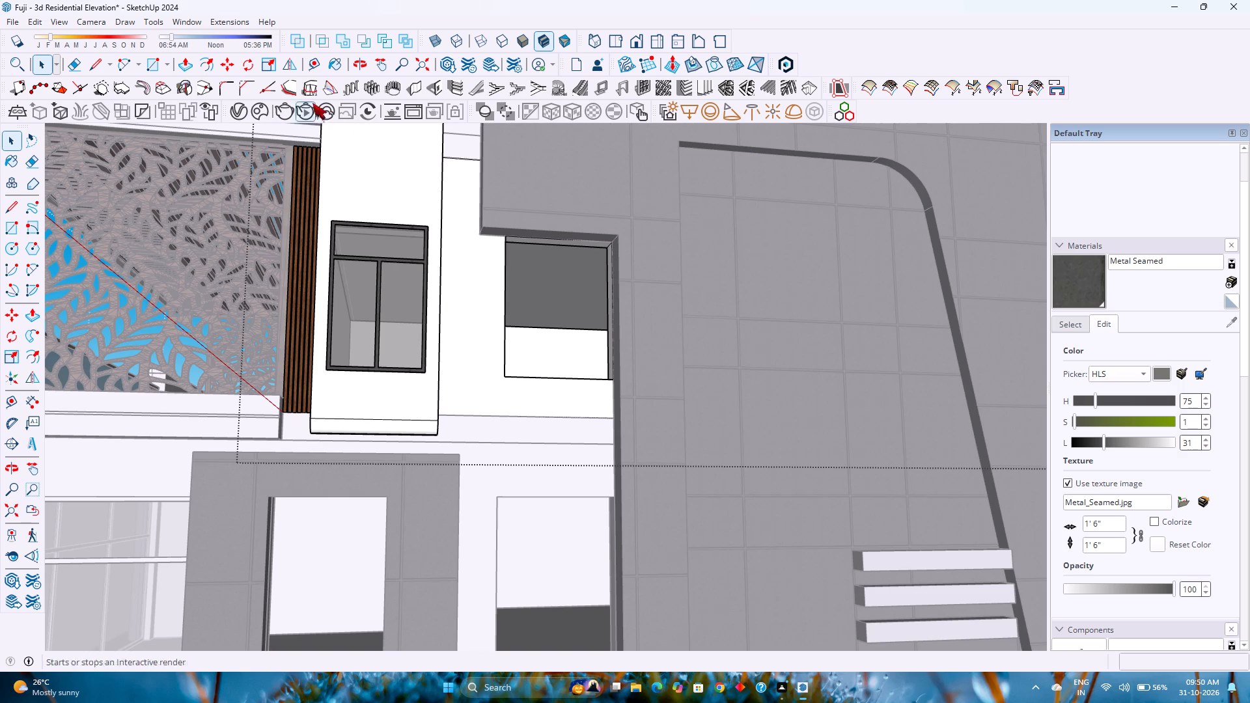
Draw a 5' 6" by 4' 3" rectangle across the upper-floor opening beside the dark cladding and make it a group.
left_click(160, 64)
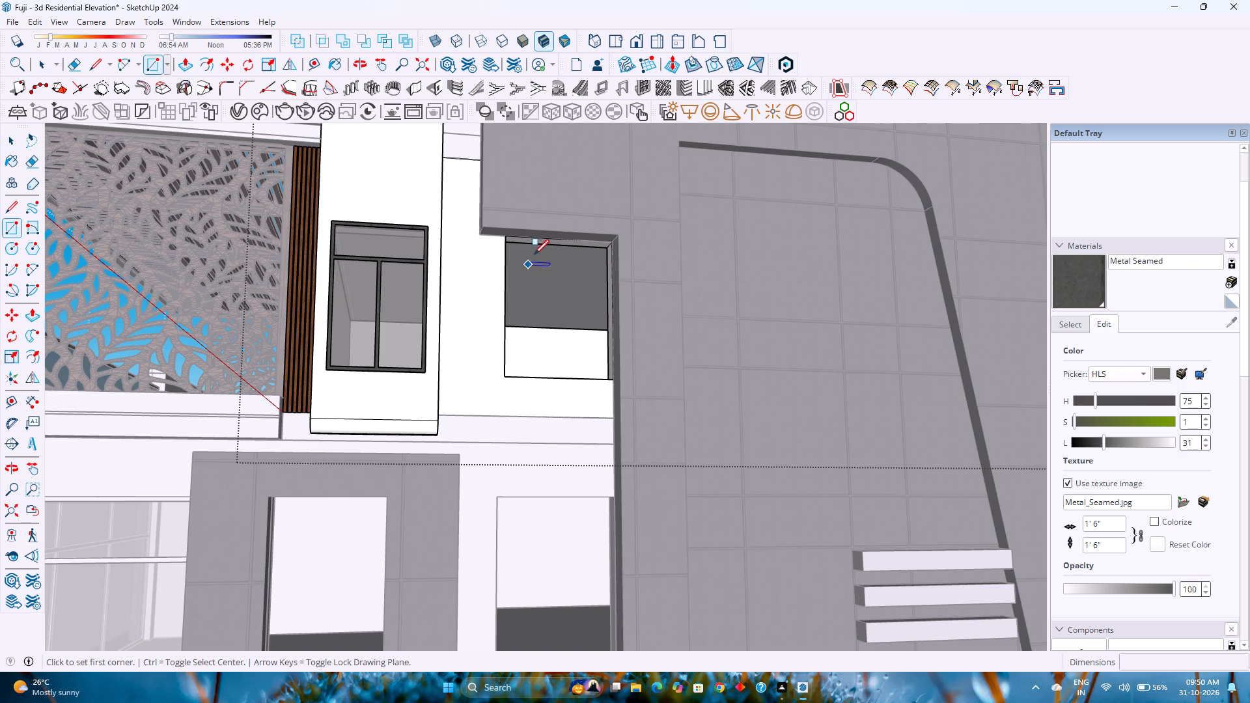
left_click(503, 236)
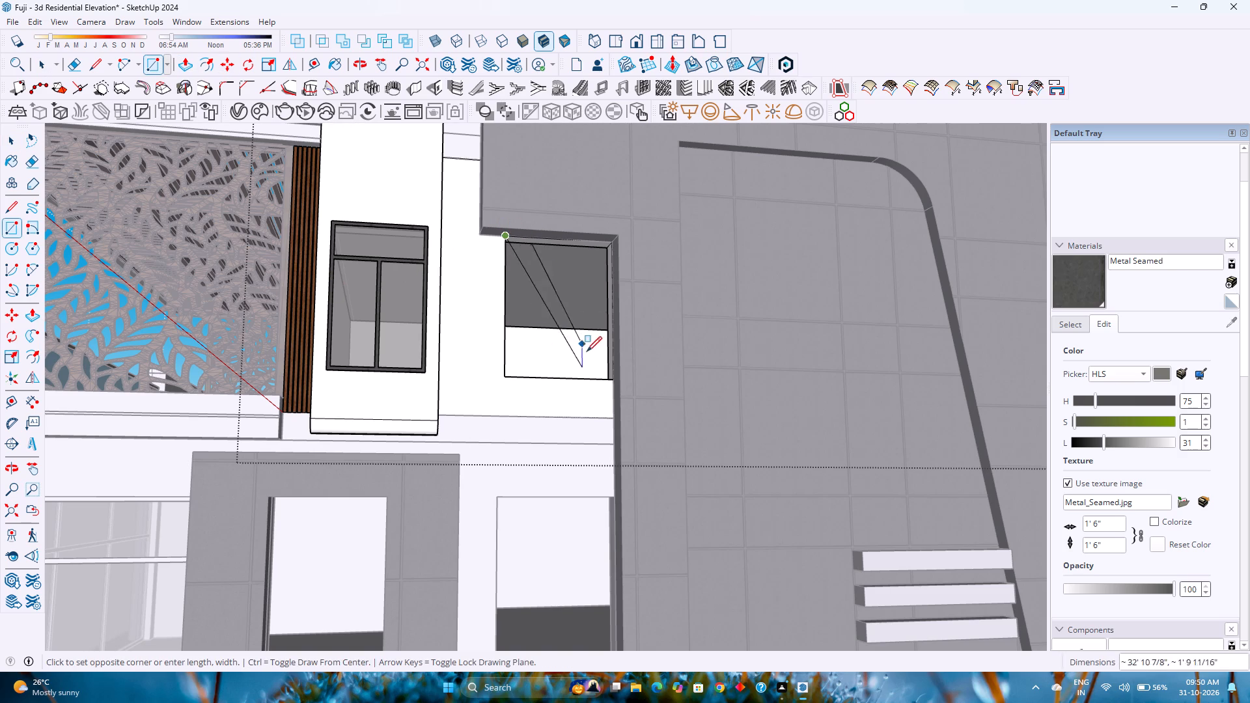
left_click(616, 378)
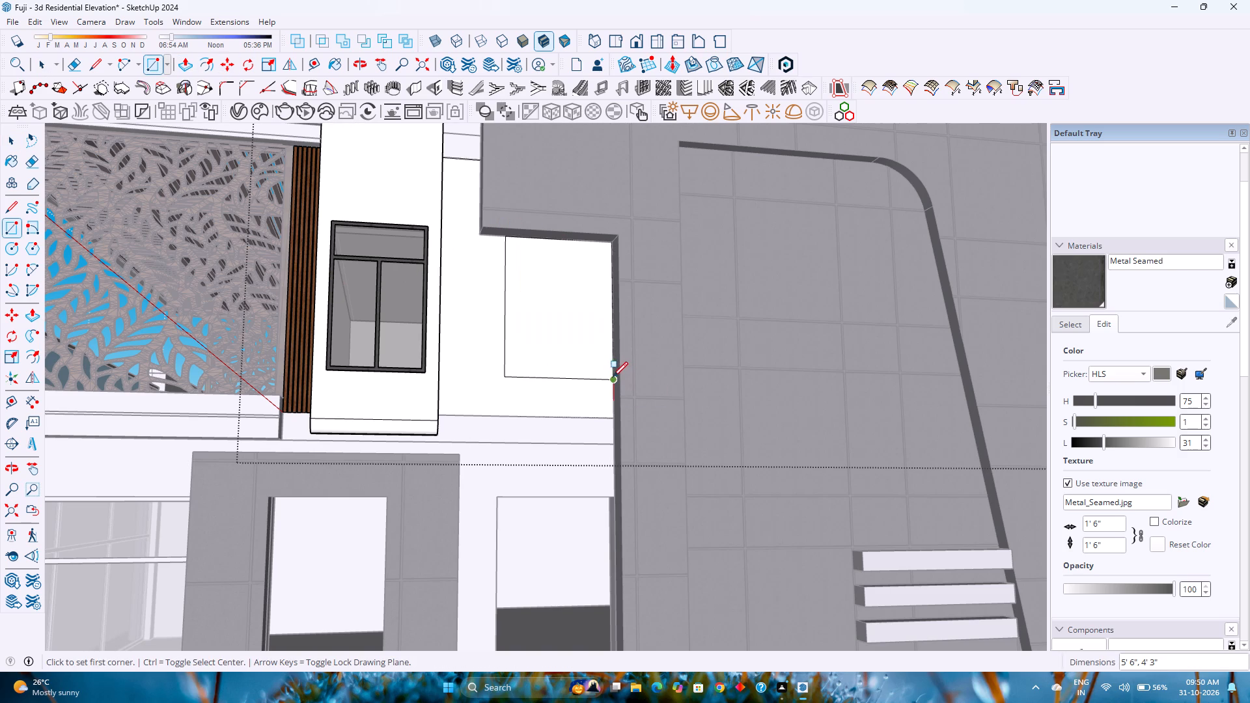
key("space")
double_click(556, 349)
right_click(556, 349)
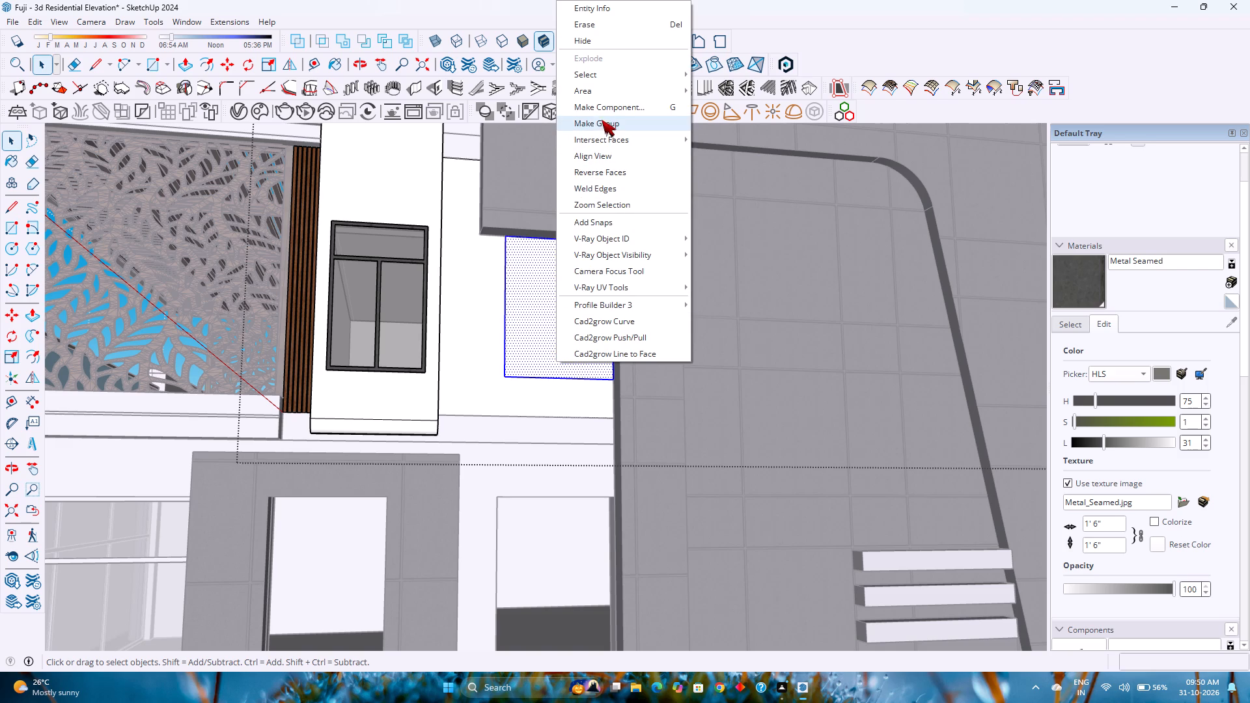
left_click(602, 120)
Open the new rectangle group and offset its outline 1.5" inward for the window frame.
double_click(545, 322)
scroll(545, 322, "up", 2)
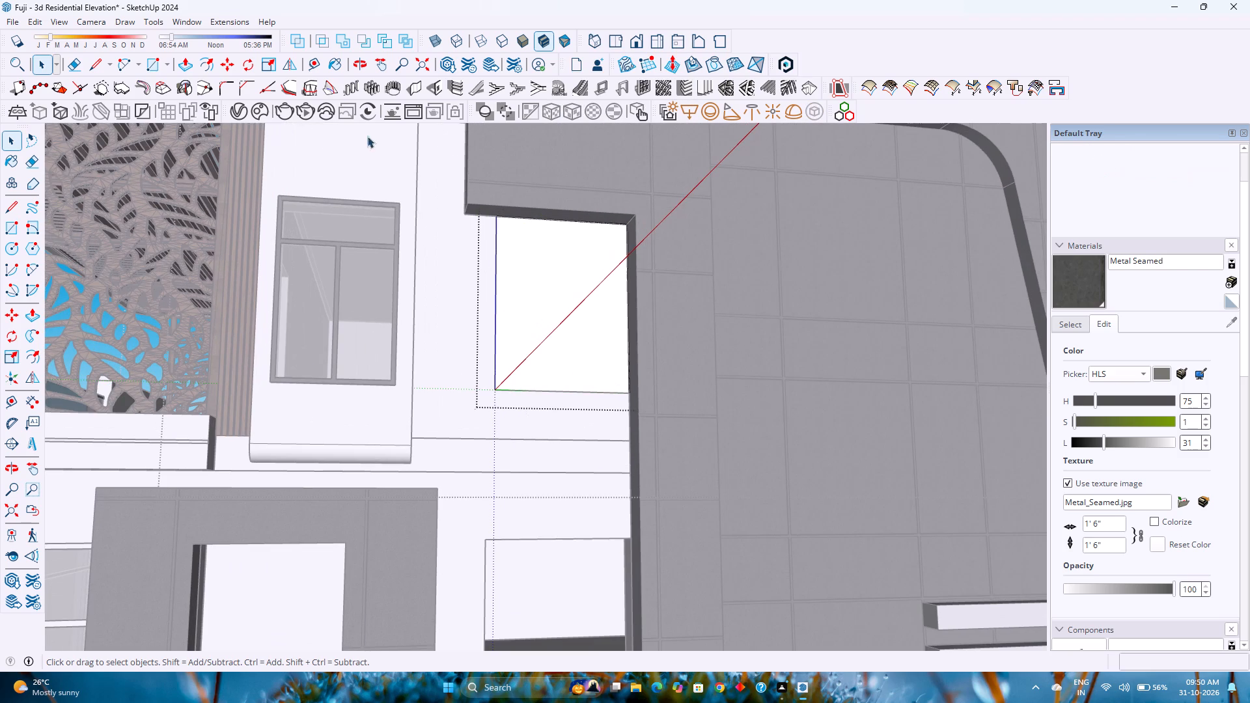
left_click(212, 62)
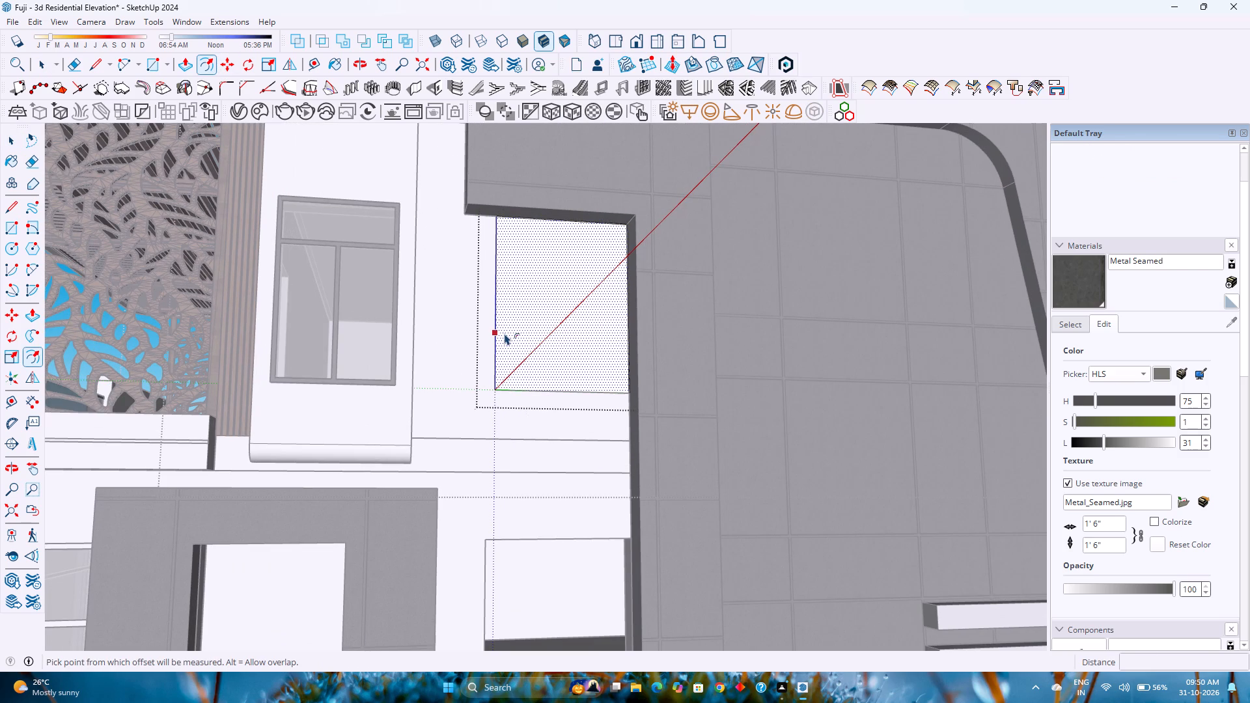
left_click(504, 331)
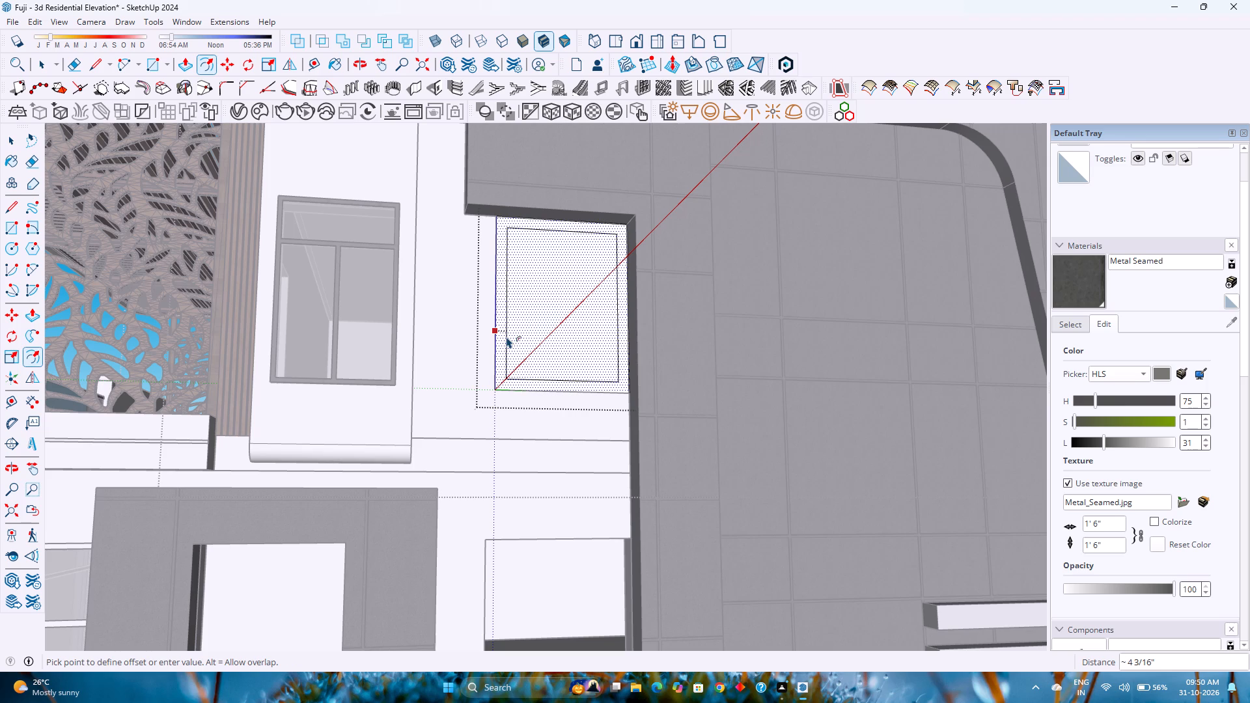
type("15")
key("BackSpace")
type(".5")
key("Return")
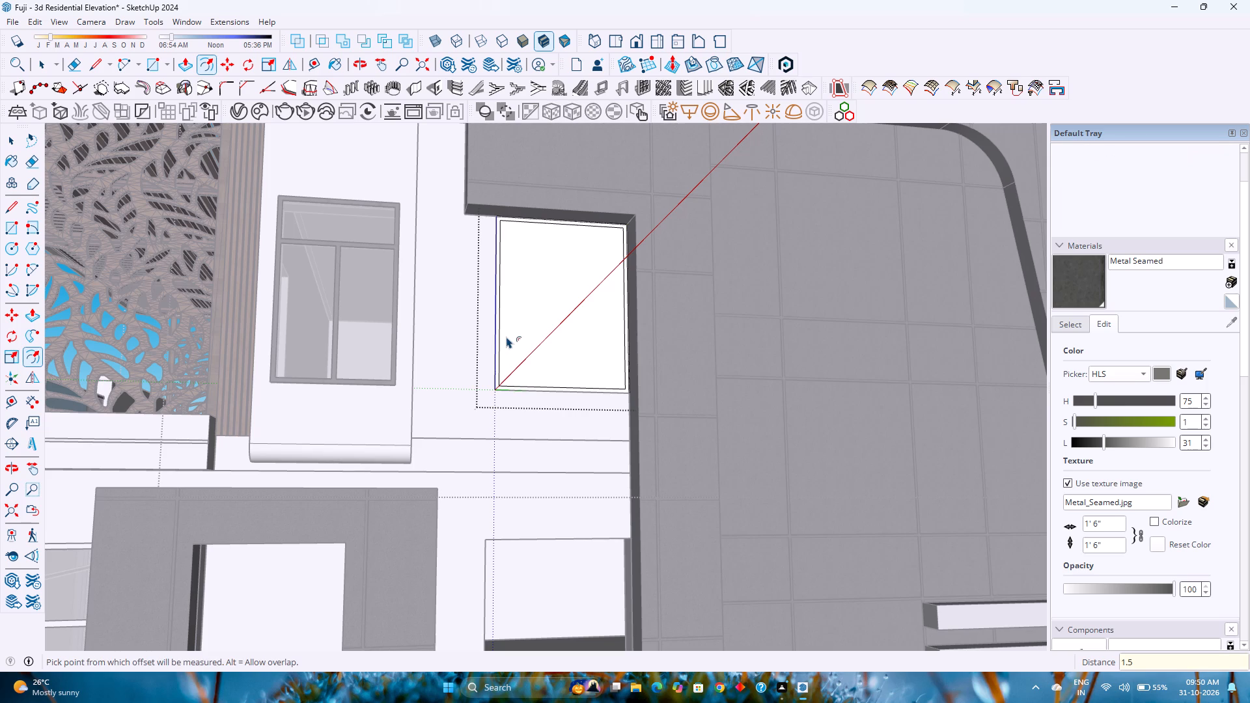
key("space")
Form the window's transom by copying the inner top edge 1'4" down, plus a second copy 1.5" below it.
scroll(541, 221, "up", 7)
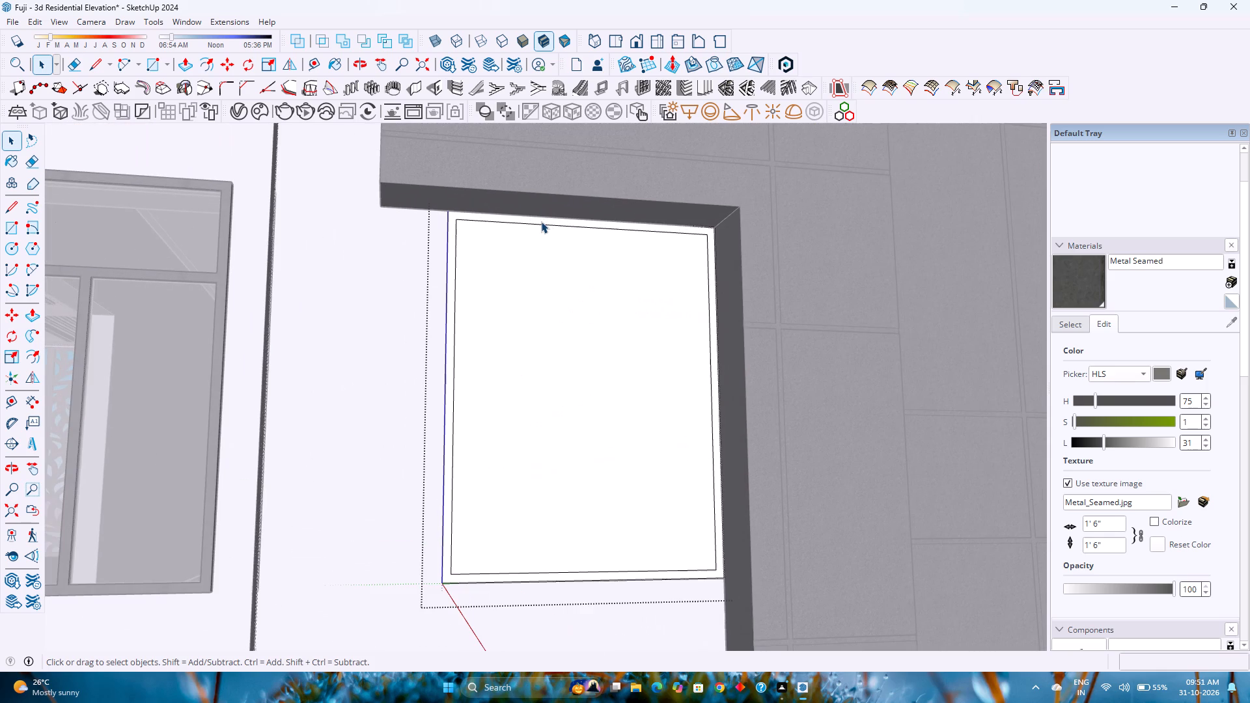
left_click(548, 225)
key("m")
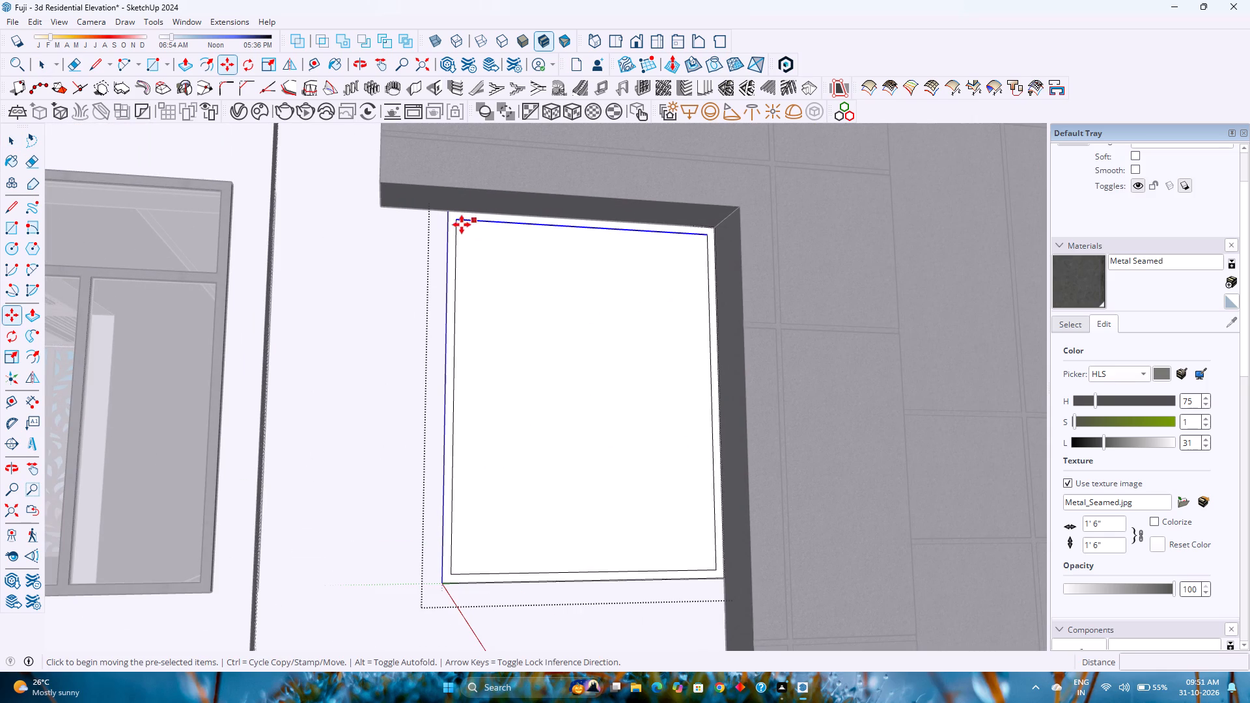
left_click(455, 219)
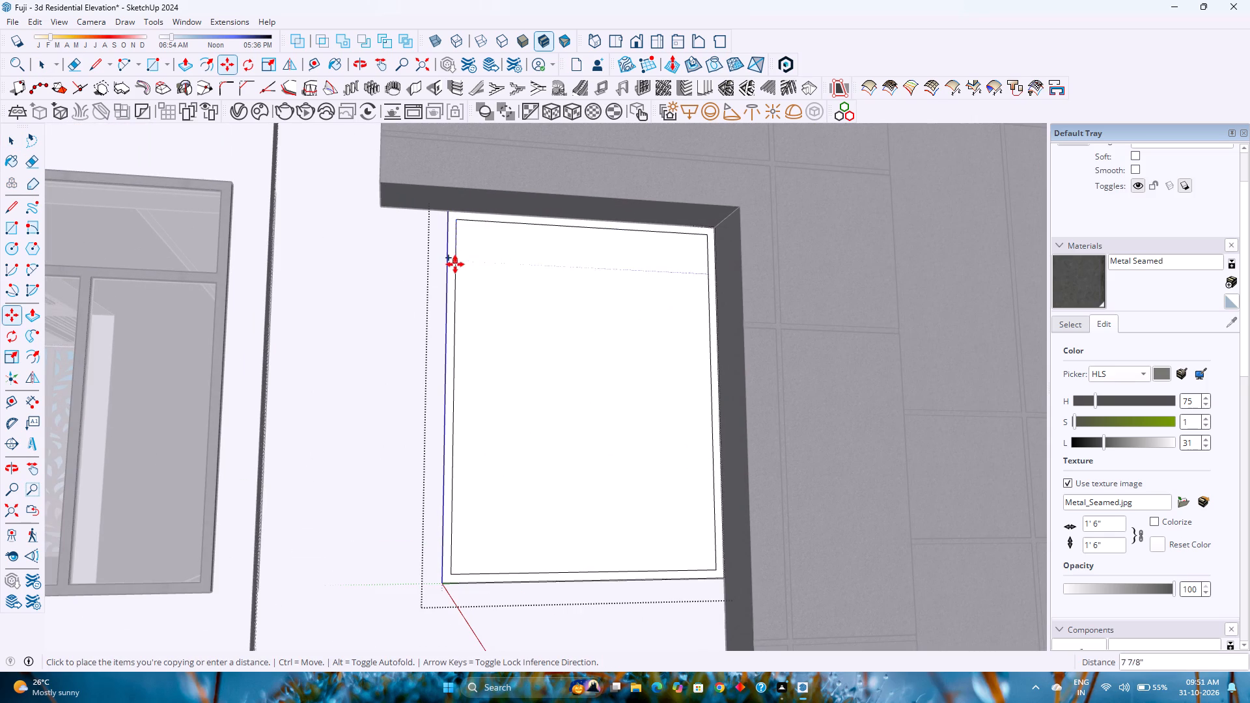
key("Up")
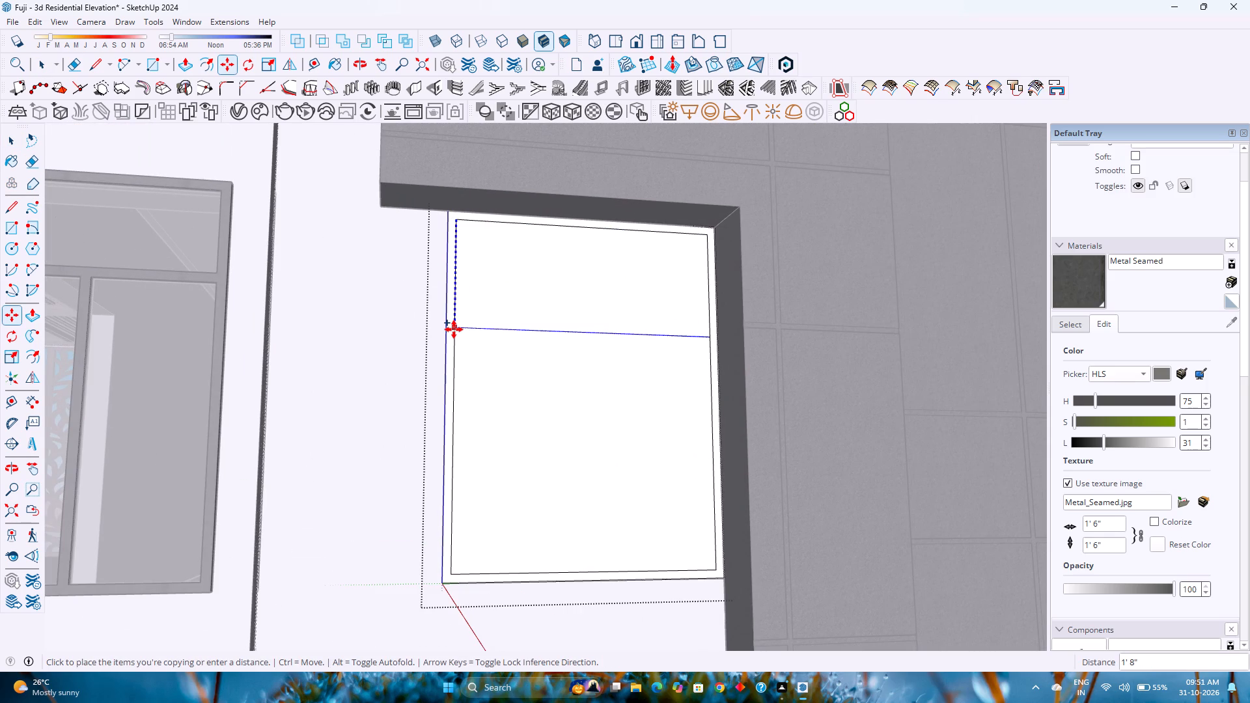
type("1'4\"")
key("Return")
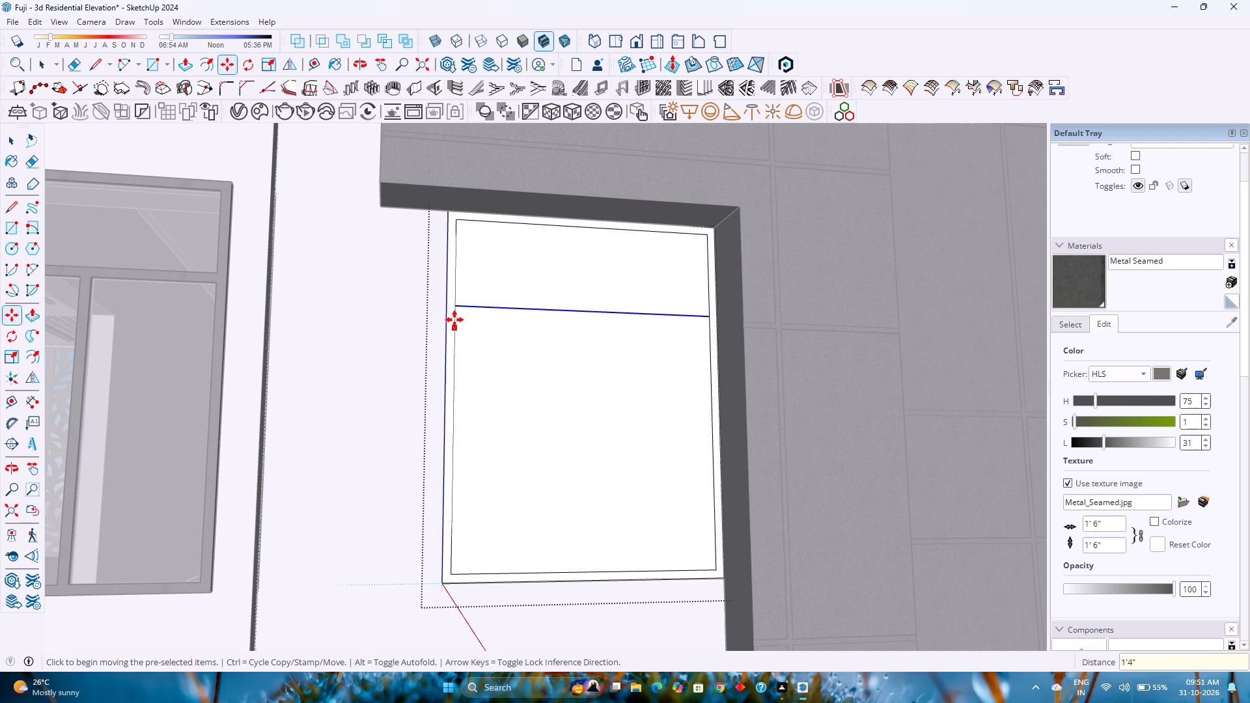
left_click(455, 305)
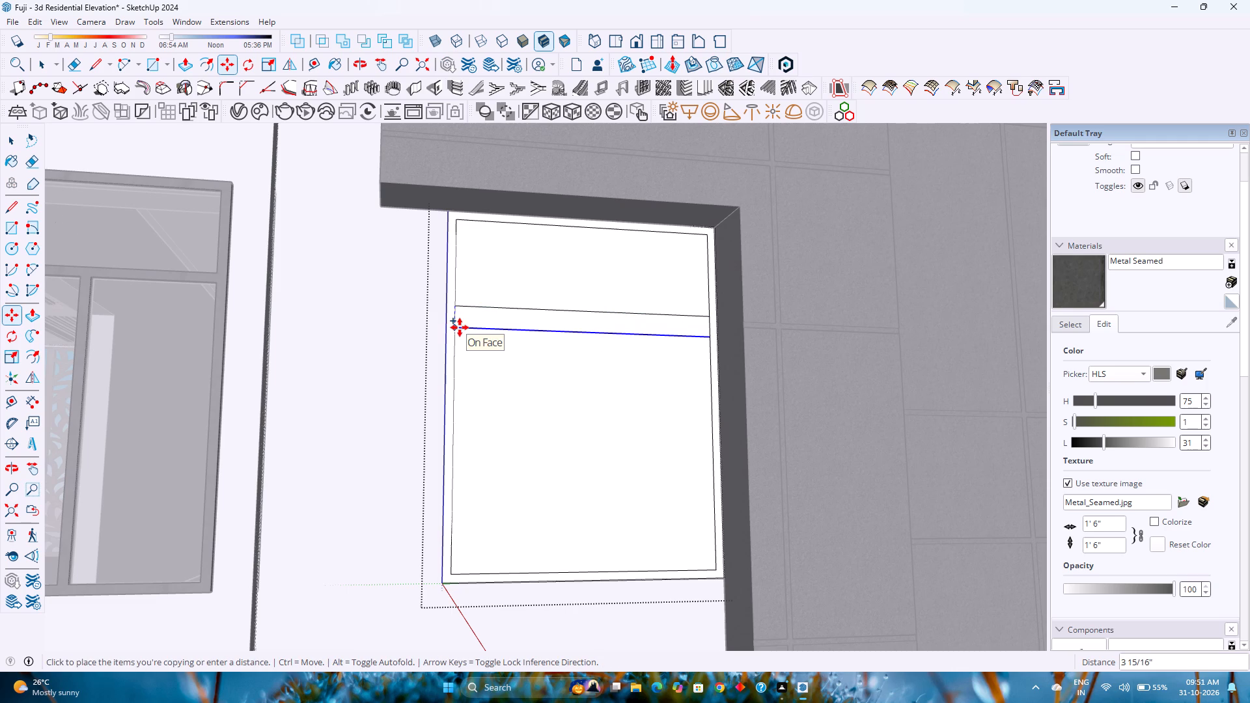
key("Up")
type("1.")
key("5")
key("Return")
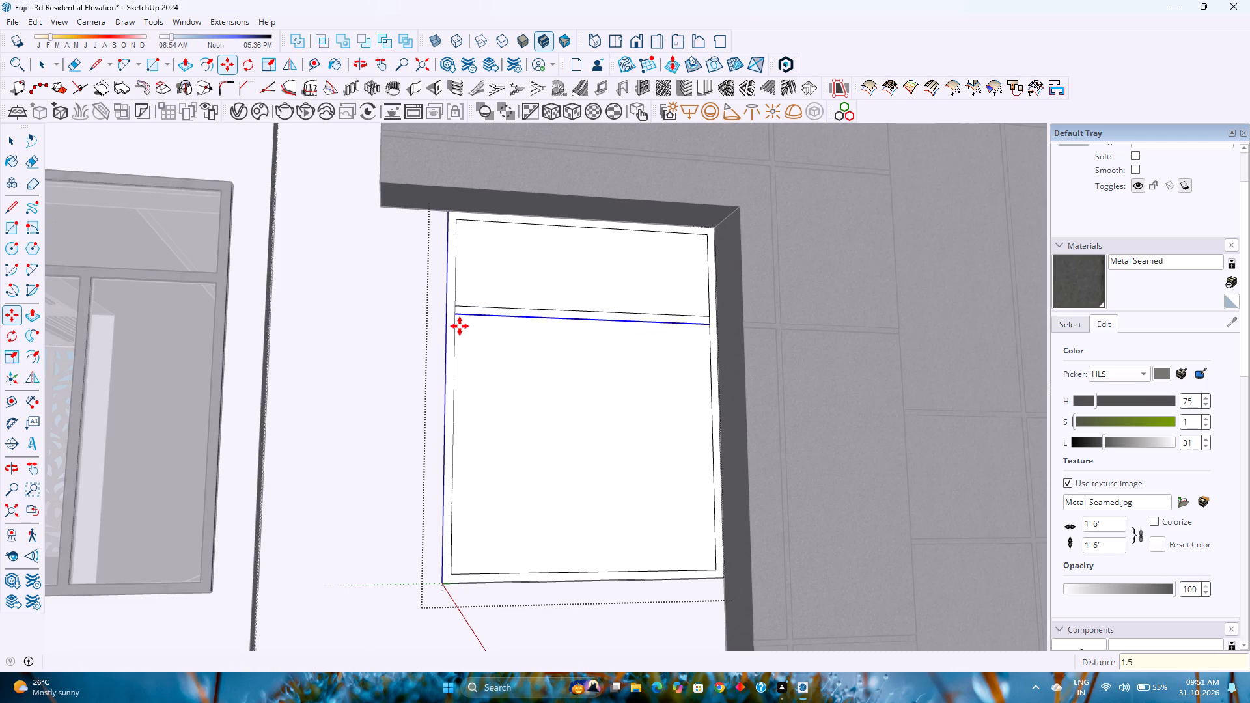
key("space")
Form a centred vertical mullion below the transom by copying the side edge to the midpoint, shifting it 0.75", and copying it back 1.5".
left_click(454, 374)
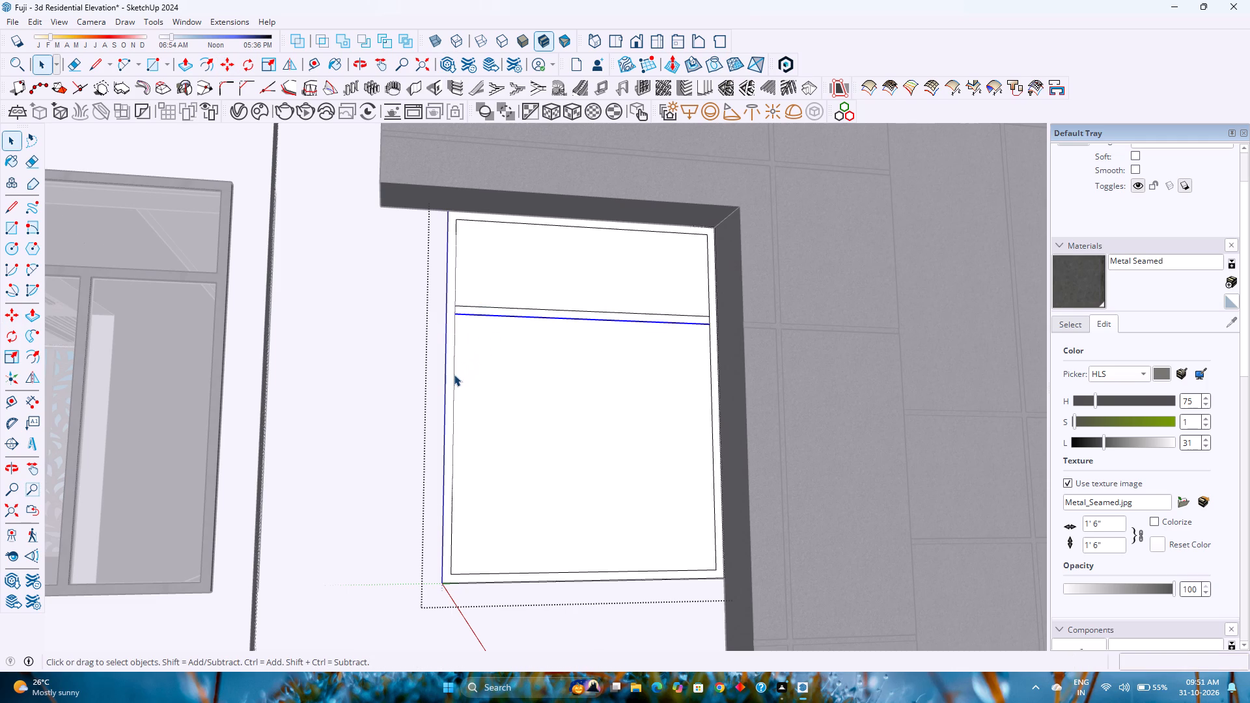
key("m")
left_click(452, 316)
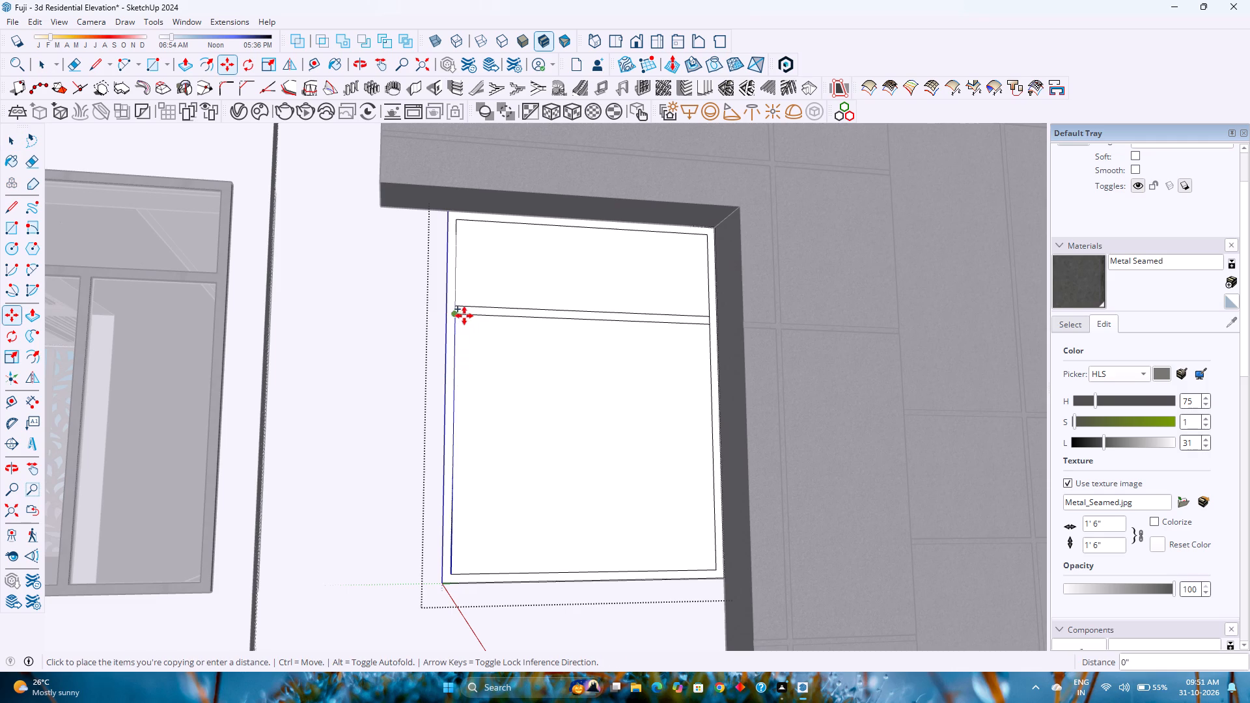
left_click(589, 321)
left_click(587, 318)
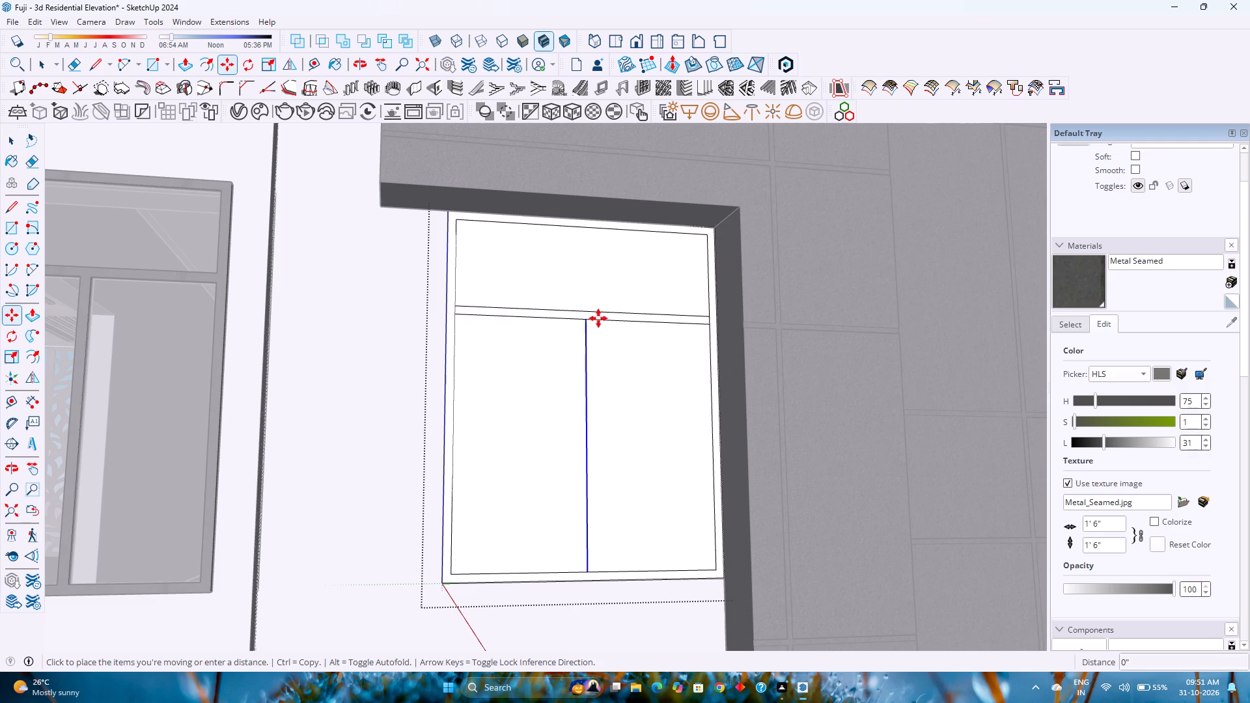
key("Left")
type("0.75")
key("Return")
left_click(592, 321)
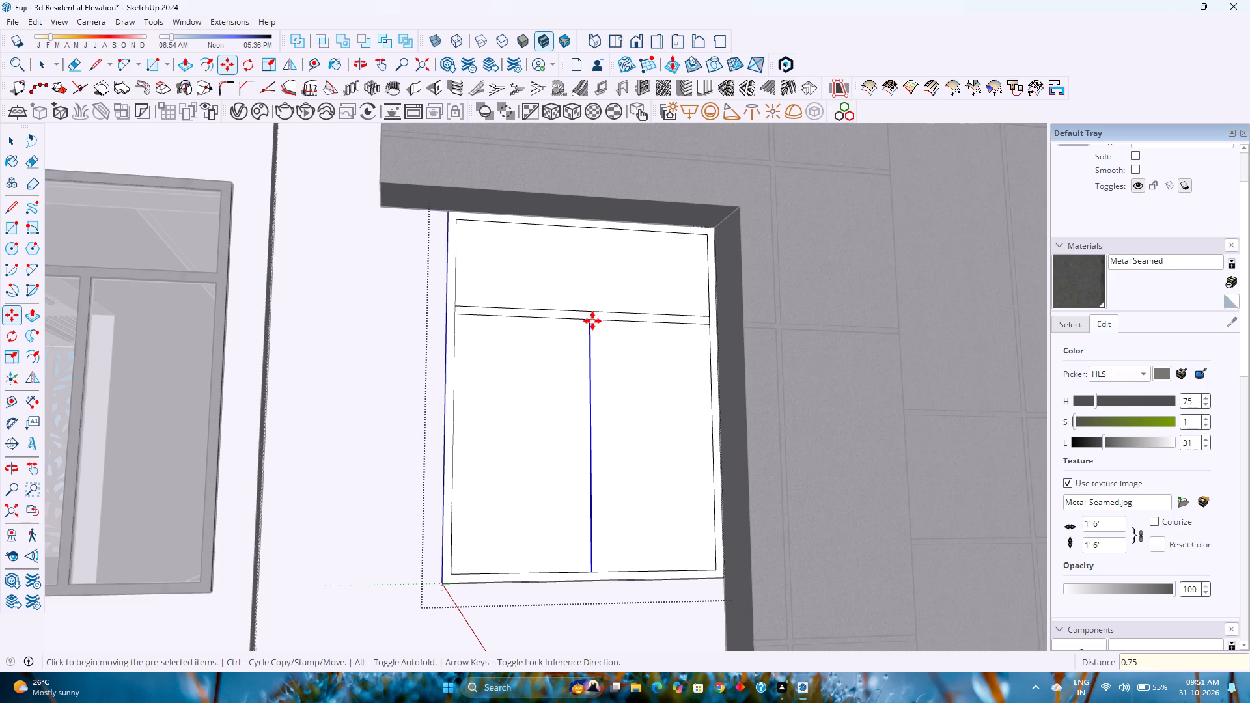
key("Left")
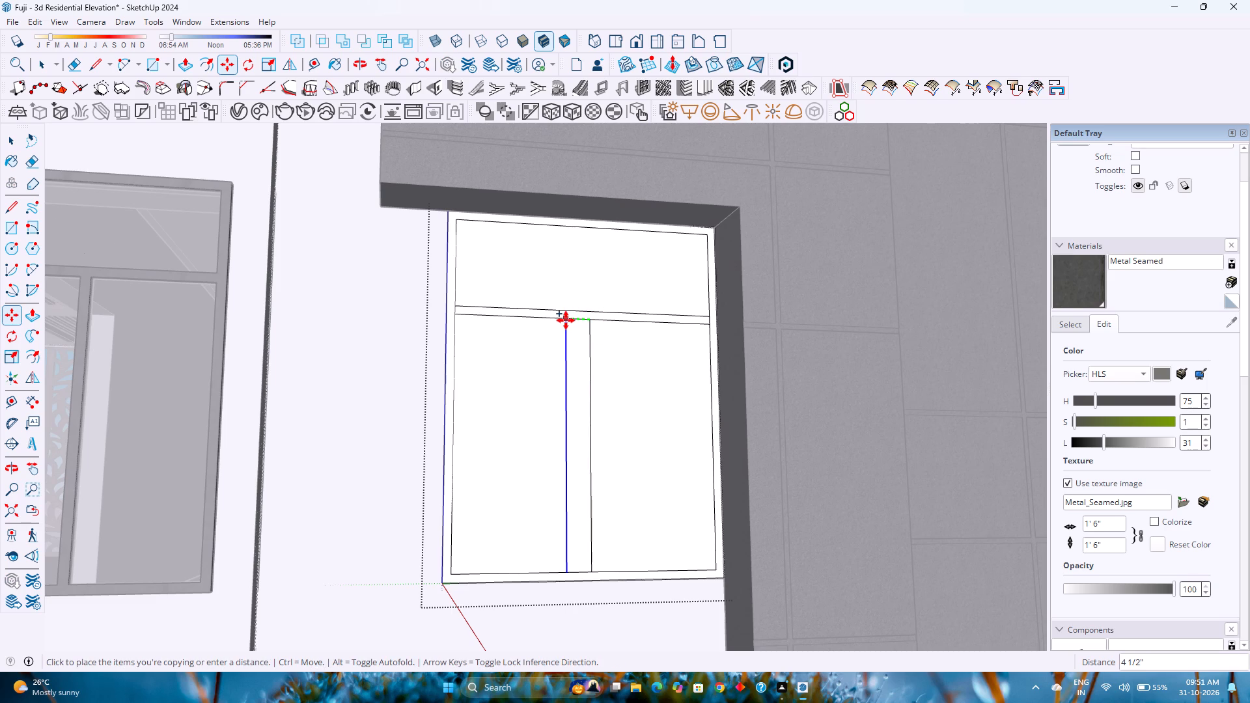
type("1.5")
key("Return")
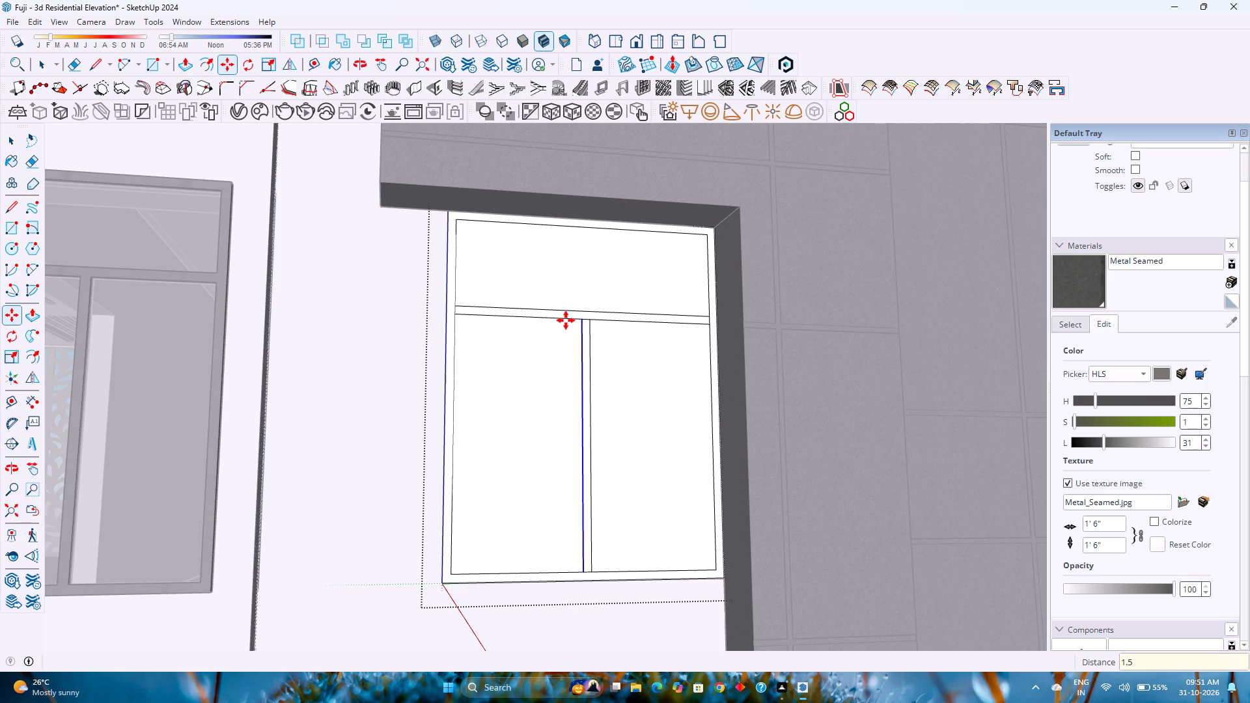
Erase the short edge segments where the mullion and transom meet each other and the outer frame.
key("e")
scroll(590, 322, "up", 5)
left_click(583, 318)
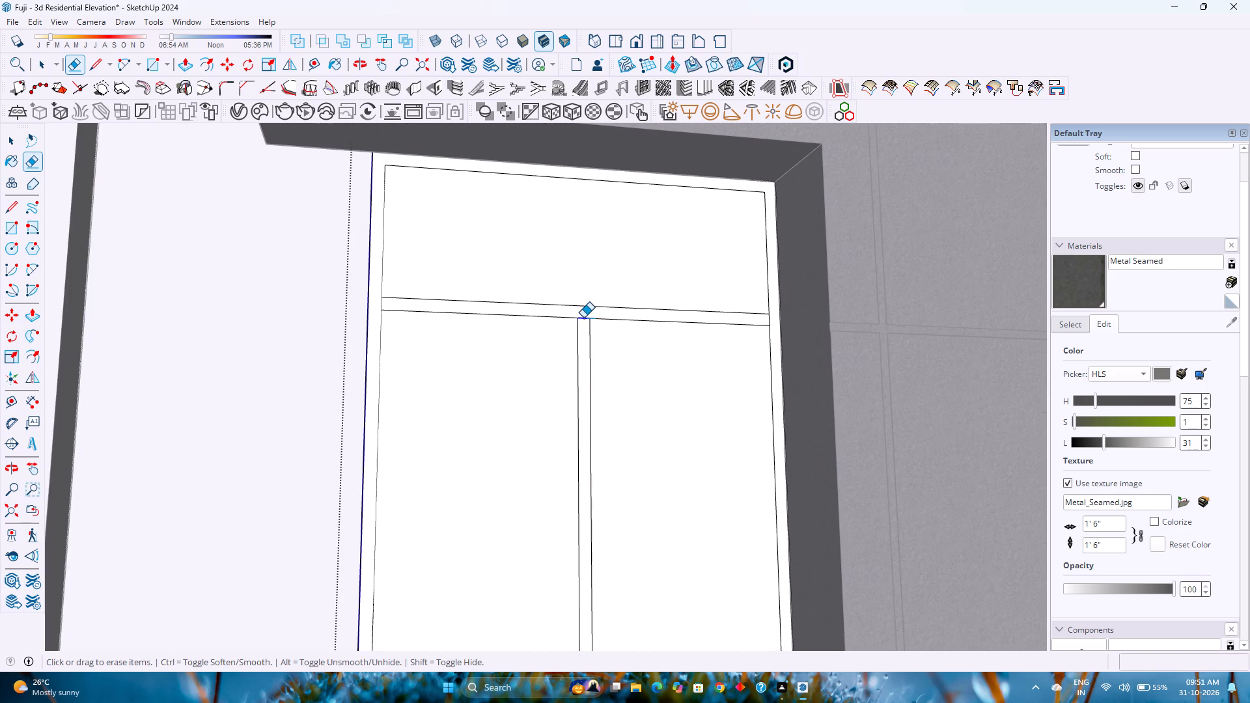
left_click(382, 303)
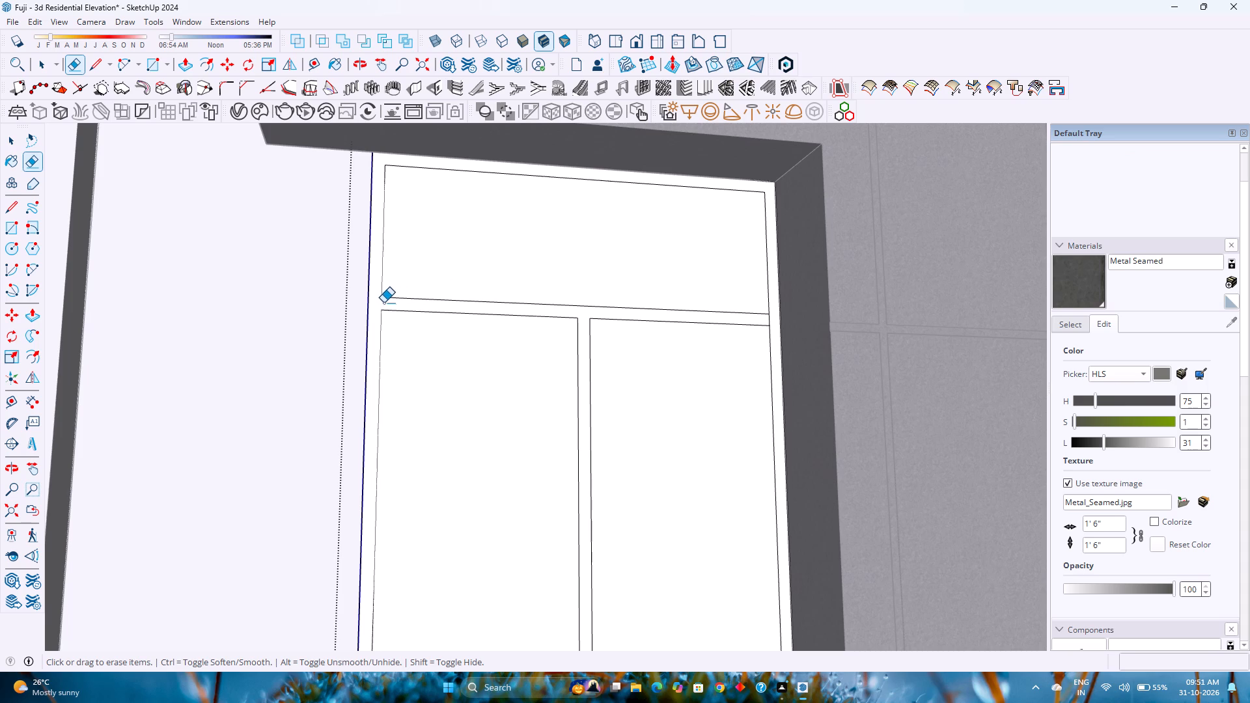
left_click(769, 320)
scroll(669, 298, "down", 9)
scroll(636, 474, "up", 11)
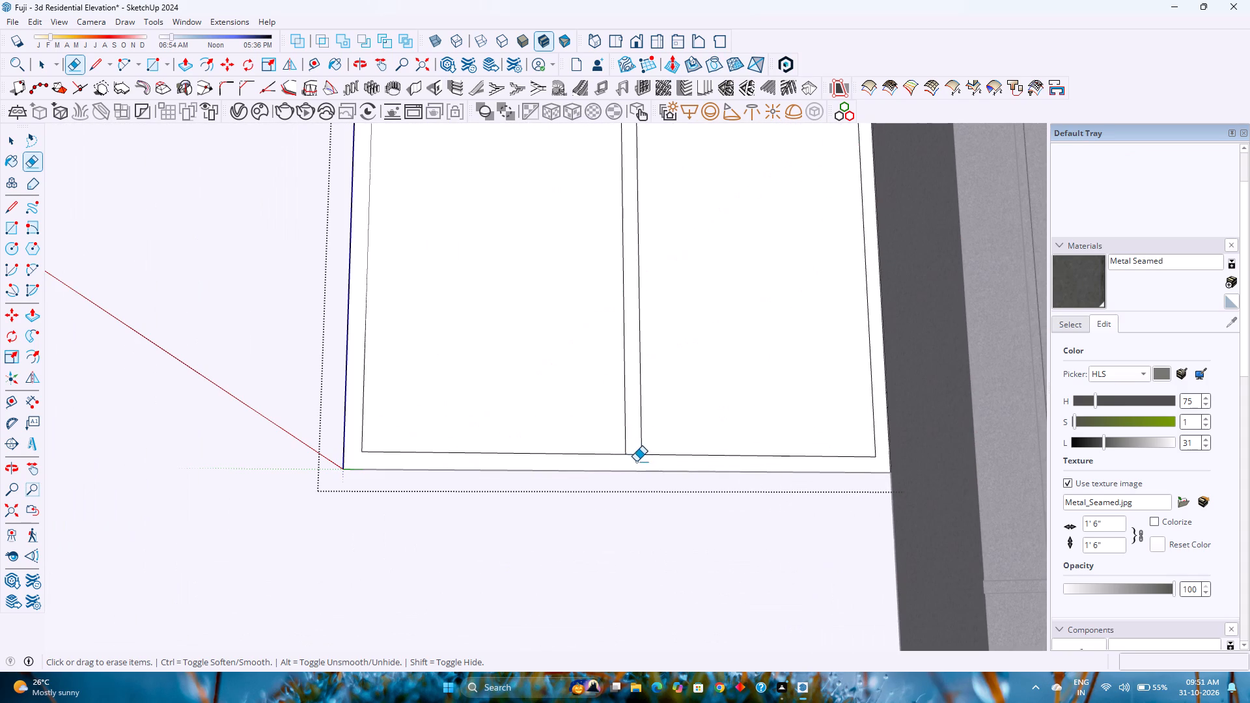
left_click(635, 456)
key("space")
Make the window's frame face and its edges a separate group.
scroll(633, 450, "down", 5)
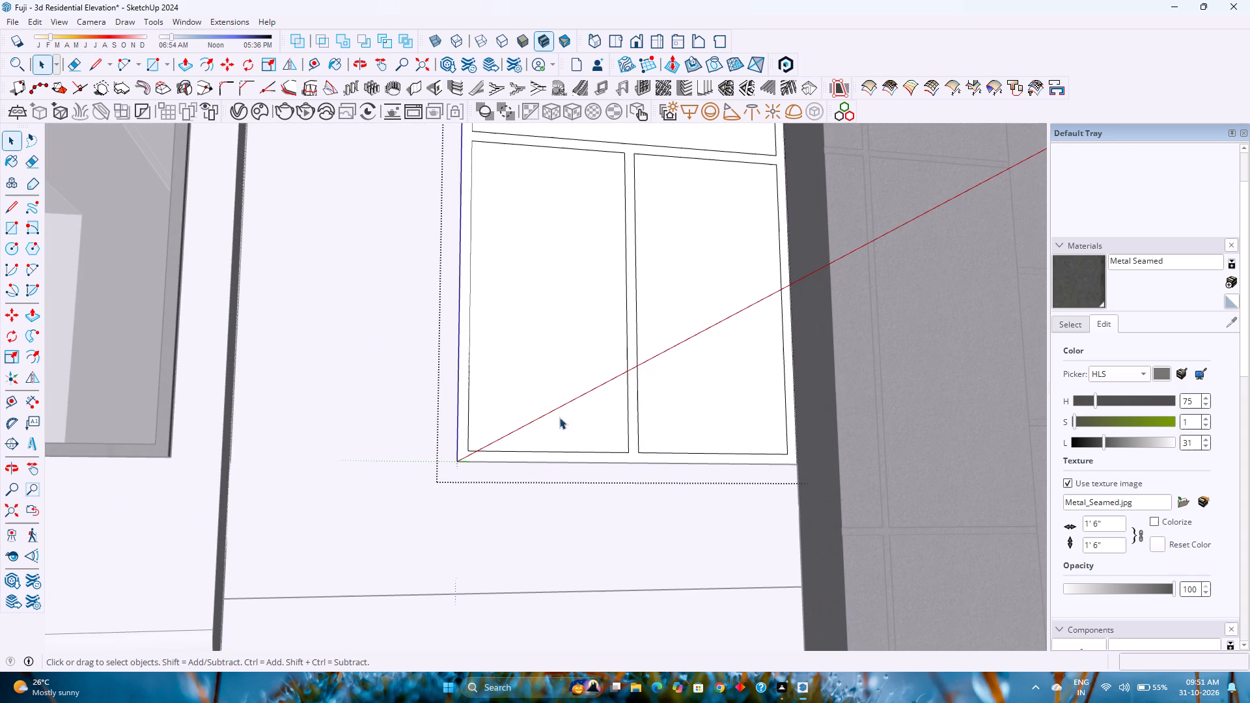
double_click(633, 454)
right_click(633, 454)
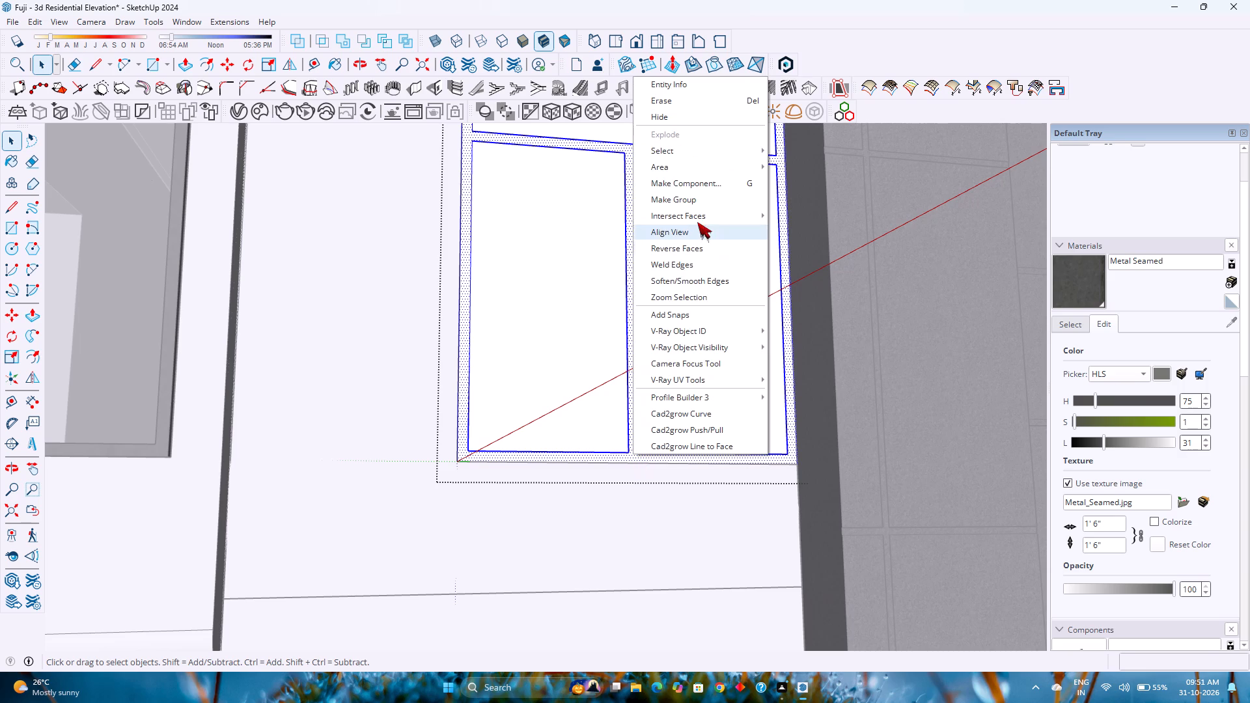
left_click(691, 203)
scroll(566, 284, "down", 4)
middle_click_drag(561, 286, 551, 344)
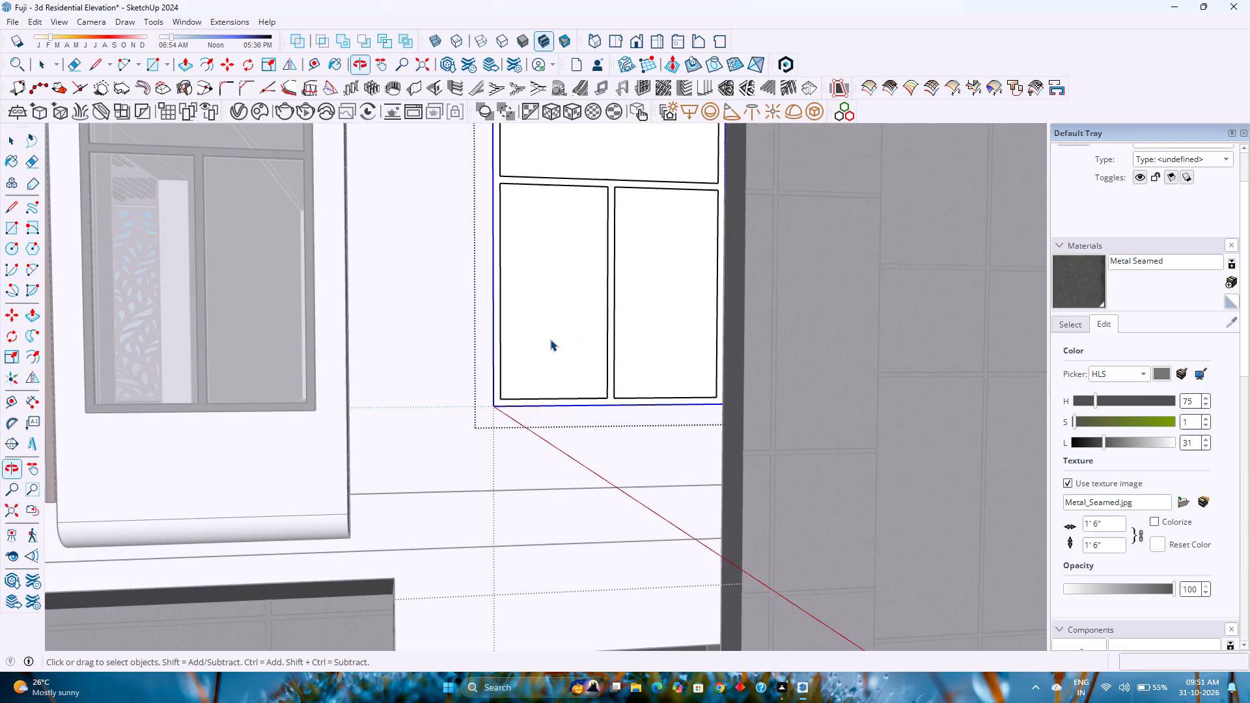
Delete the three faces filling the new window's two lower openings and its upper opening.
scroll(552, 311, "down", 2)
left_click(552, 311)
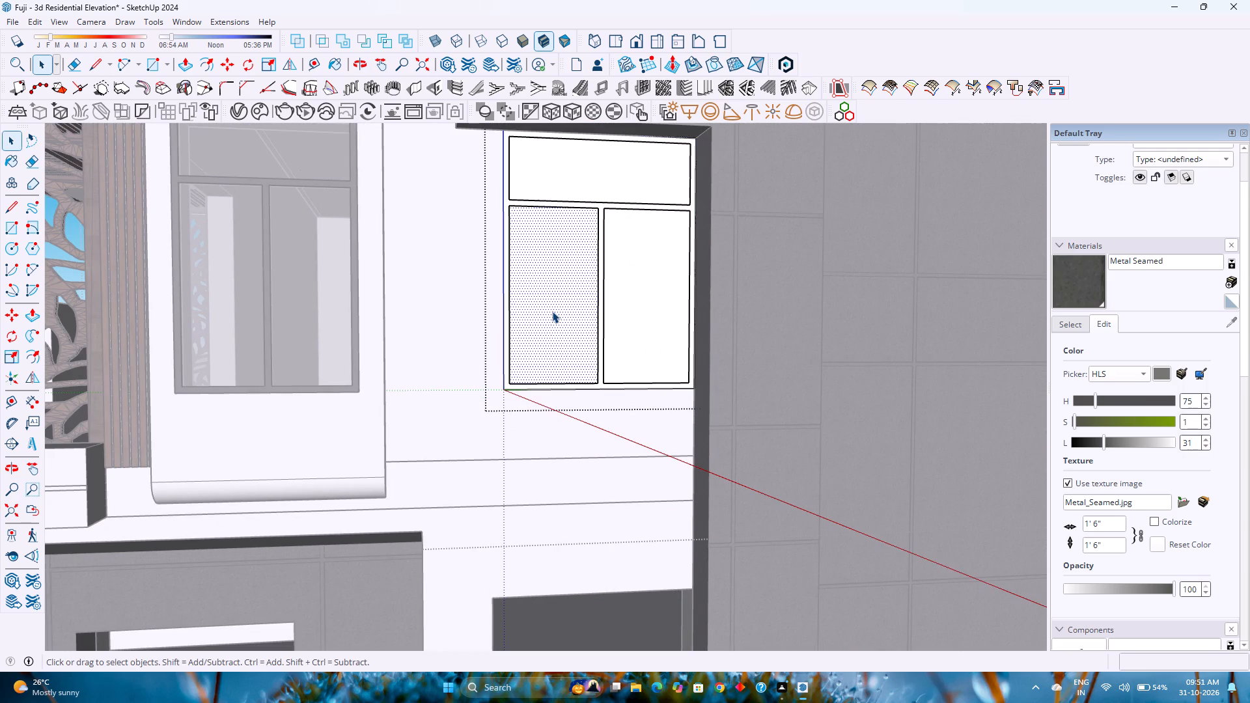
key("Delete")
left_click(631, 297)
key("Delete")
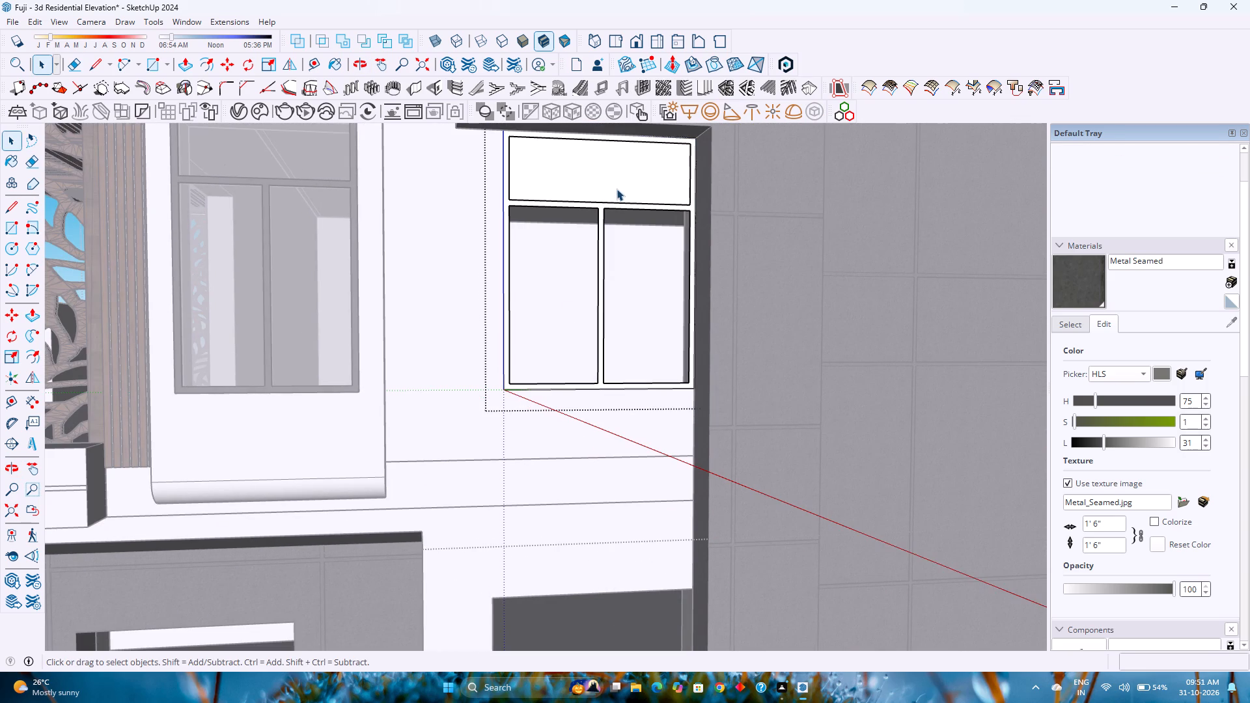
left_click(615, 187)
key("Delete")
Open the window's frame group and extrude the frame face 1.5" to give it thickness.
scroll(671, 214, "up", 3)
left_click(728, 196)
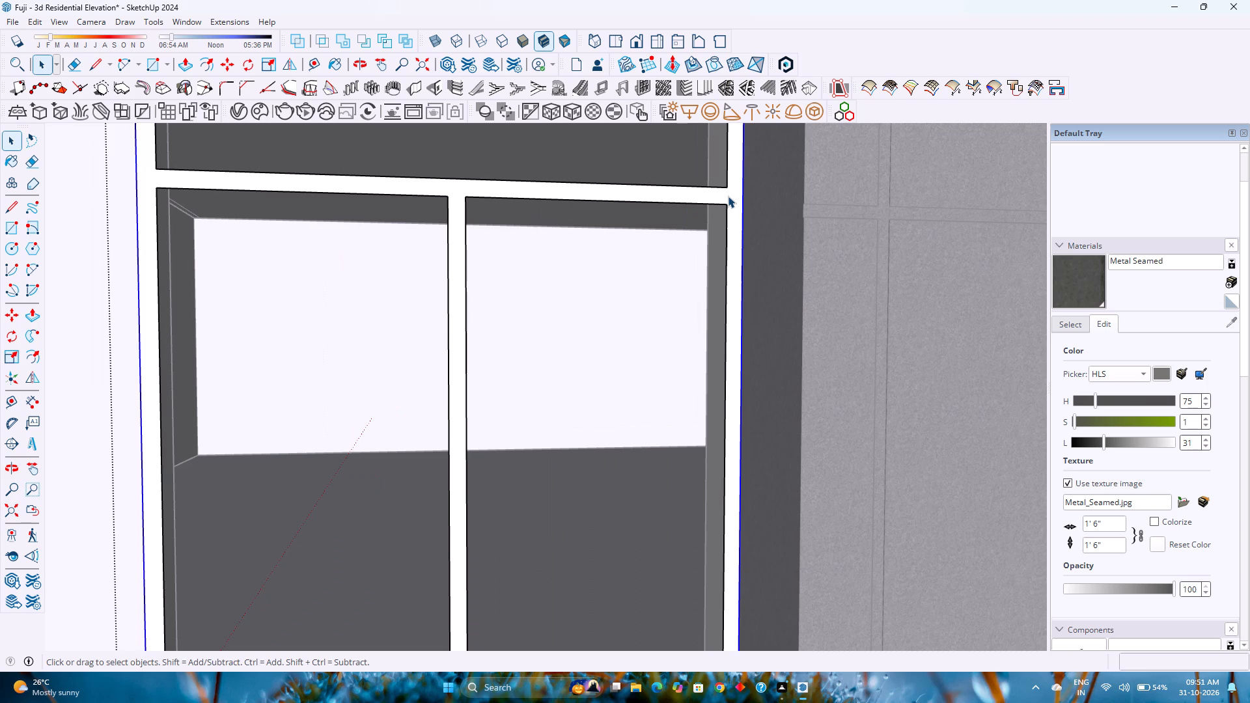
double_click(732, 196)
key("p")
left_click(732, 196)
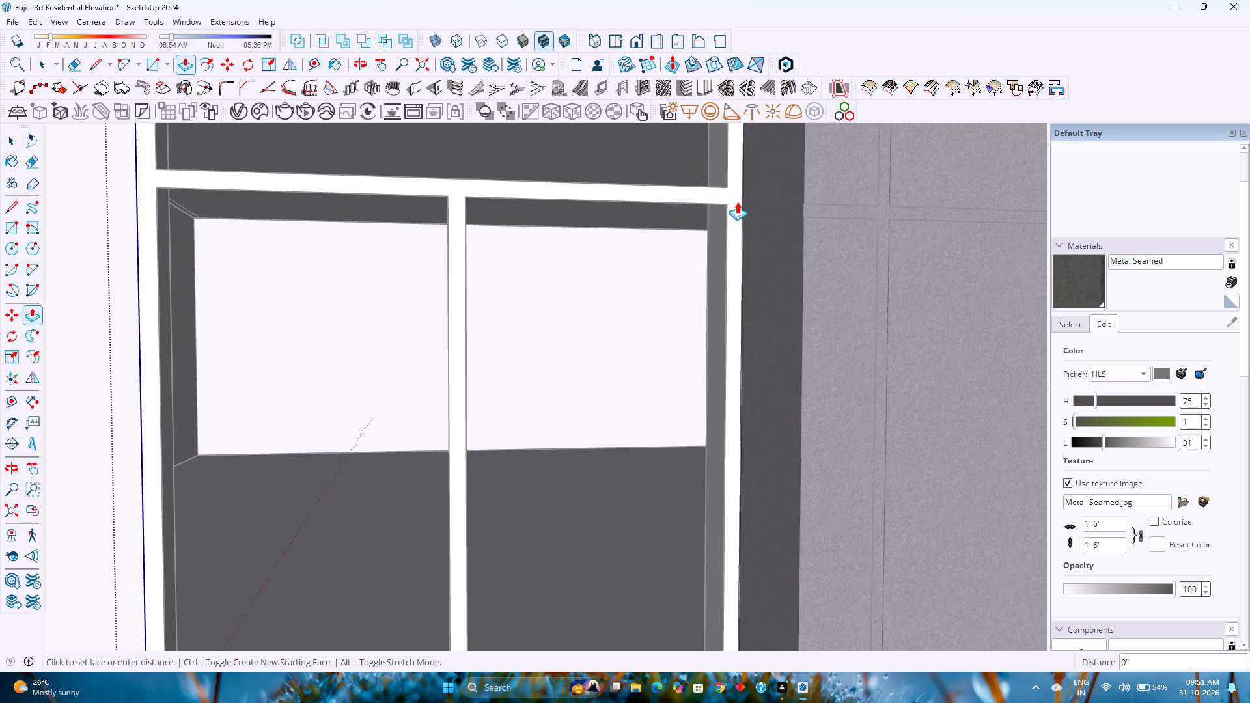
scroll(749, 206, "down", 5)
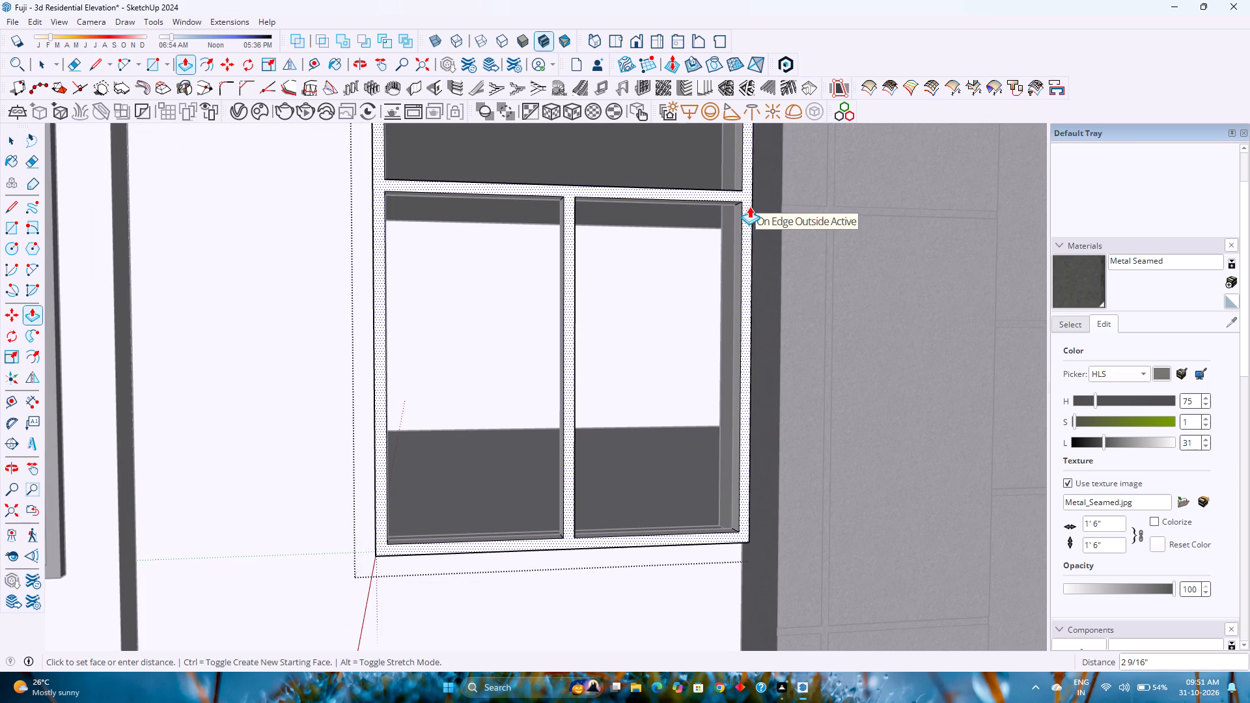
type("1.5")
key("Return")
key("space")
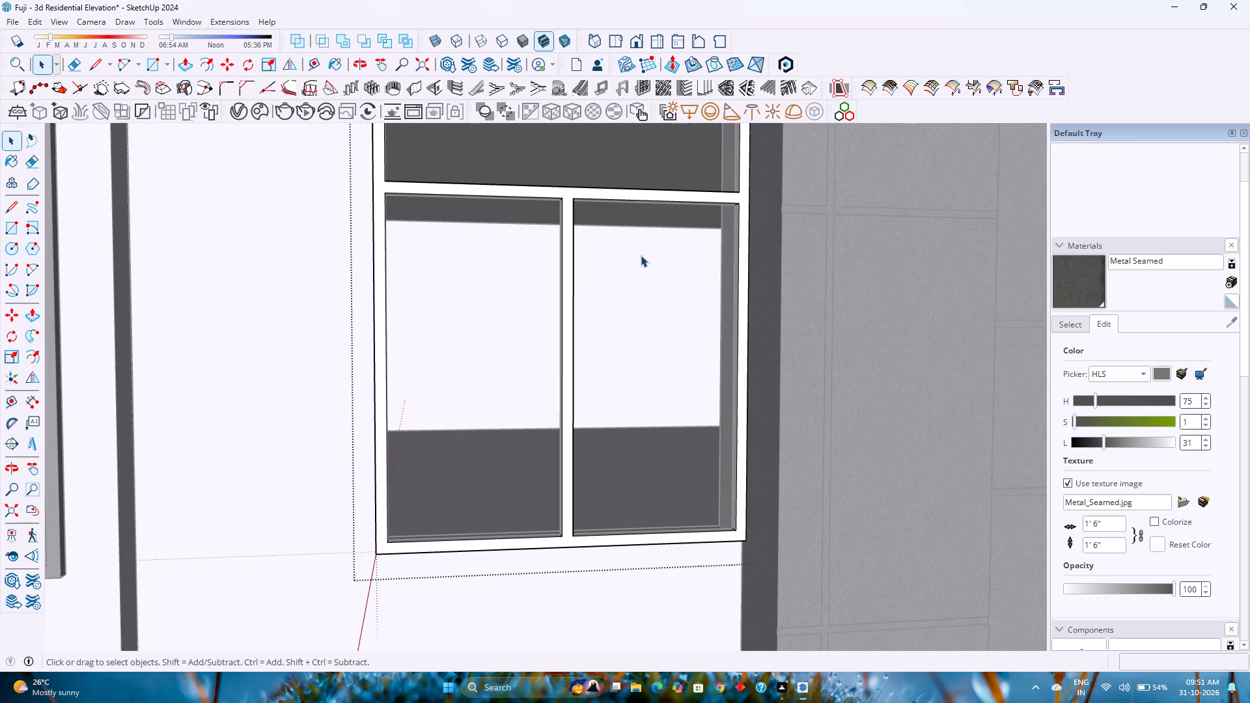
Draw glass rectangles across the frame openings: two about 3' 9 1/2" by 1' 11 1/4" below the transom, and one 4' by 1' 4" above.
scroll(639, 255, "down", 5)
middle_click_drag(632, 253, 622, 255)
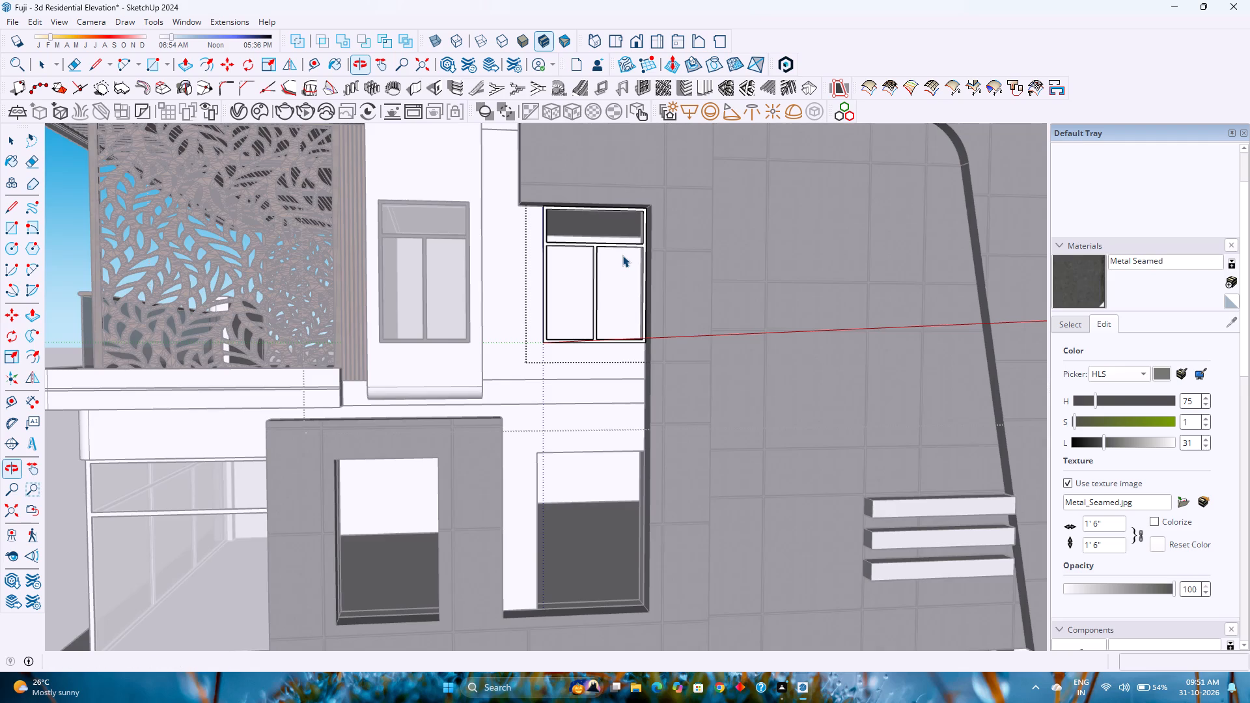
scroll(622, 252, "down", 2)
scroll(599, 249, "up", 8)
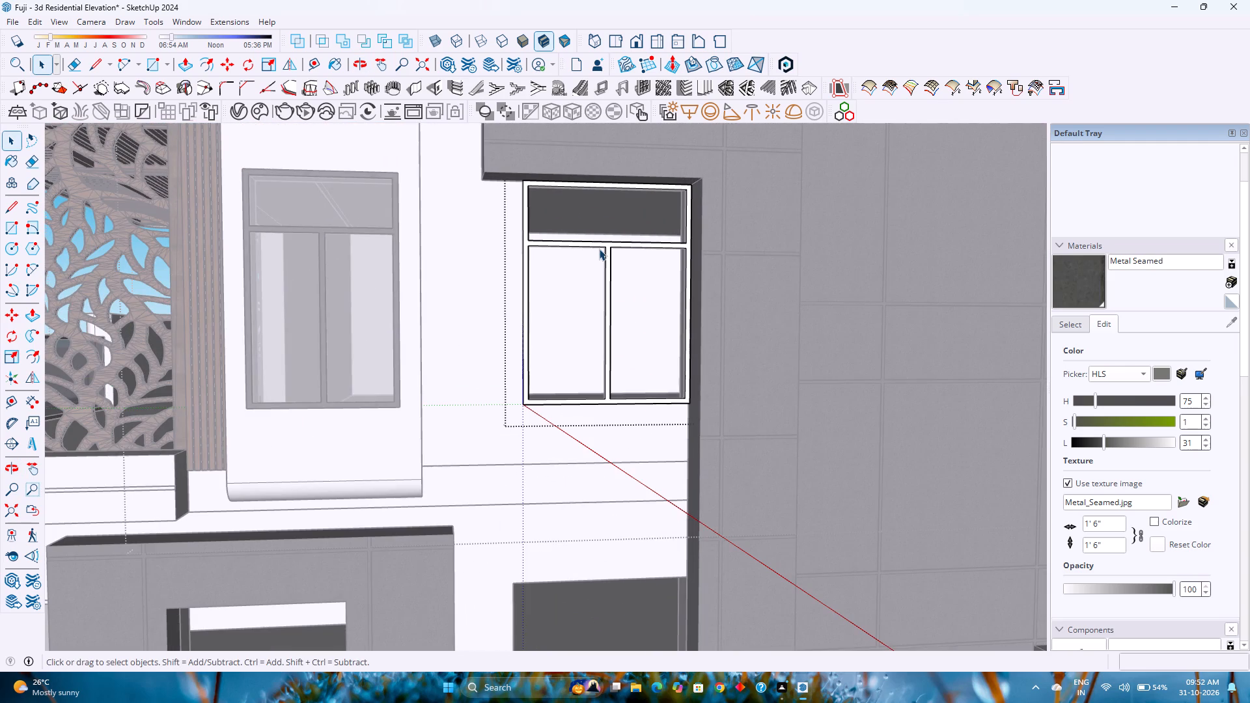
scroll(598, 245, "up", 2)
key("r")
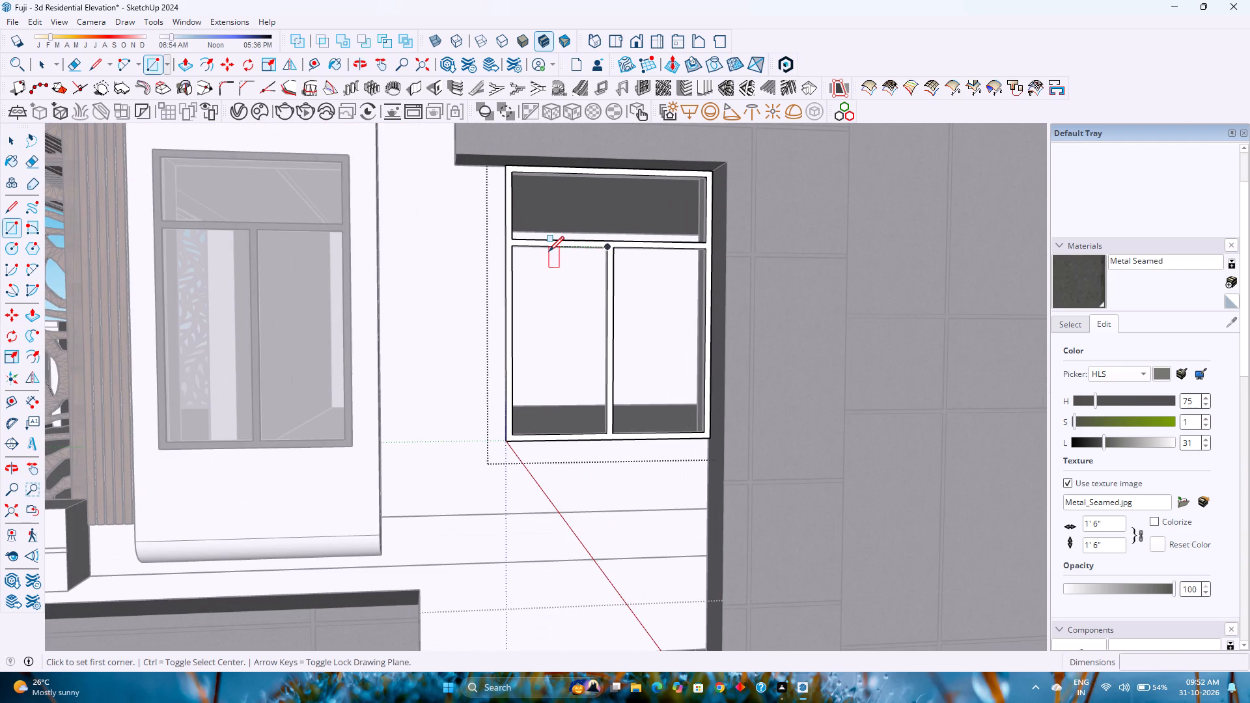
left_click(512, 247)
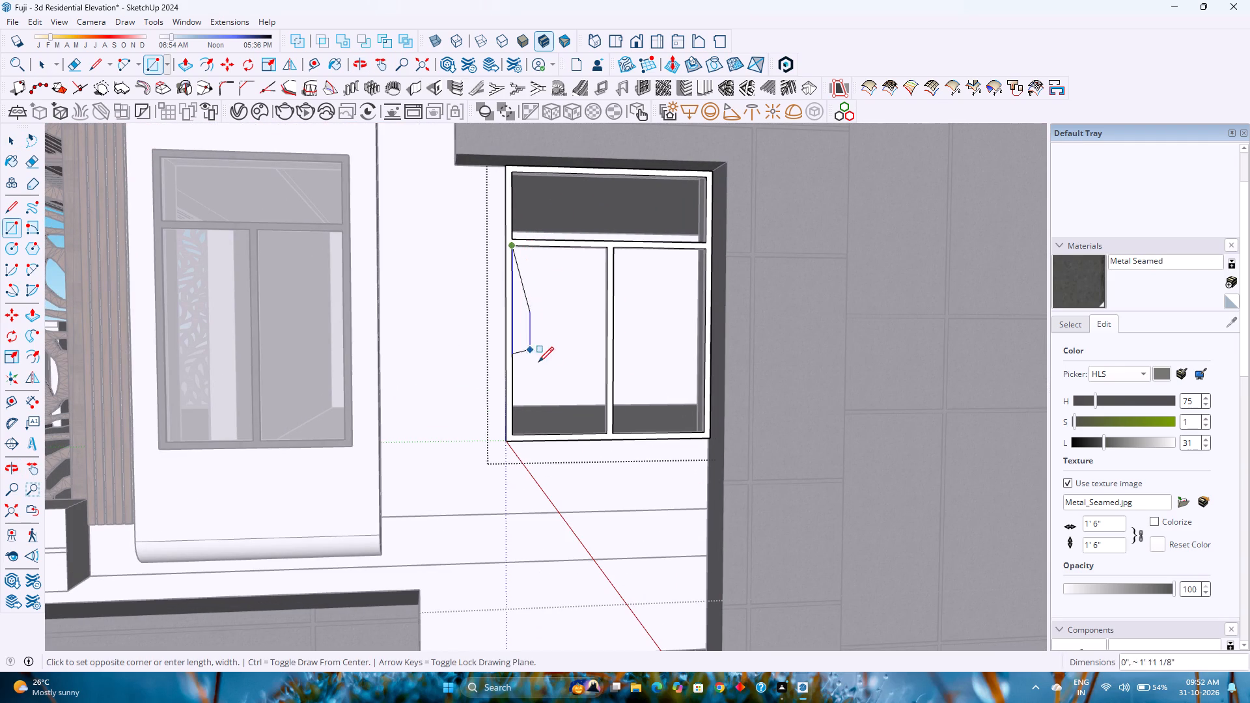
left_click(607, 433)
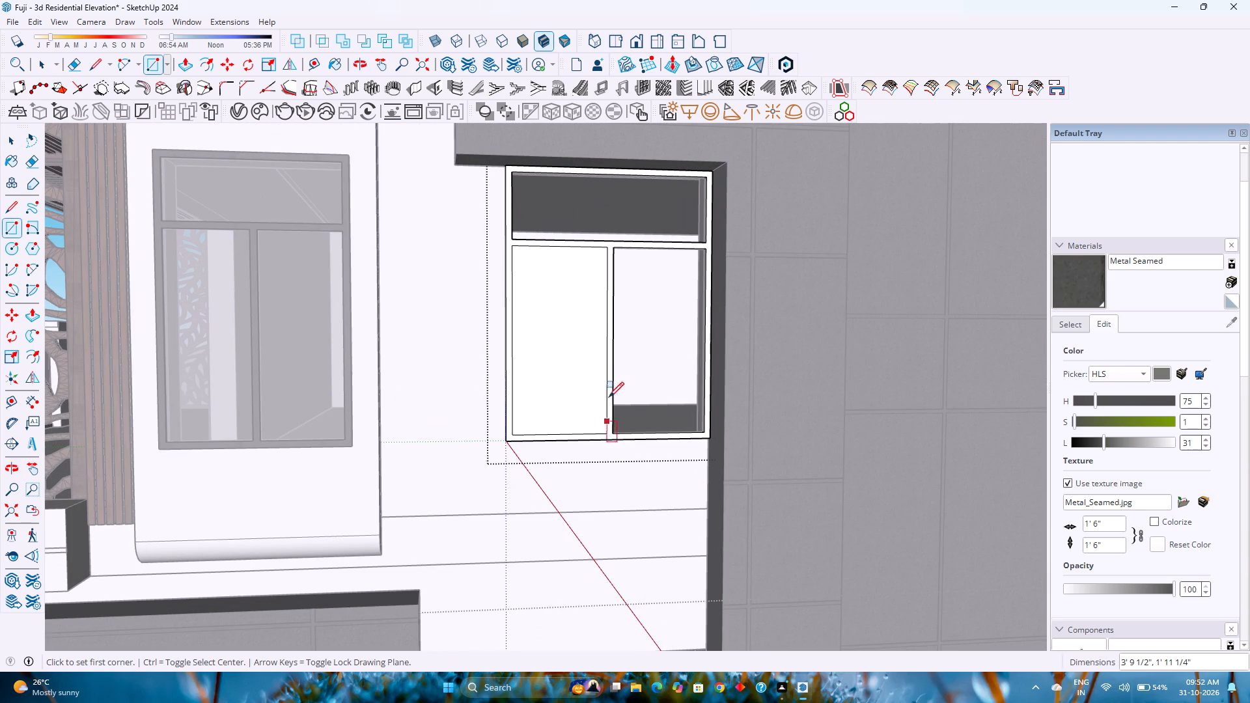
left_click(618, 249)
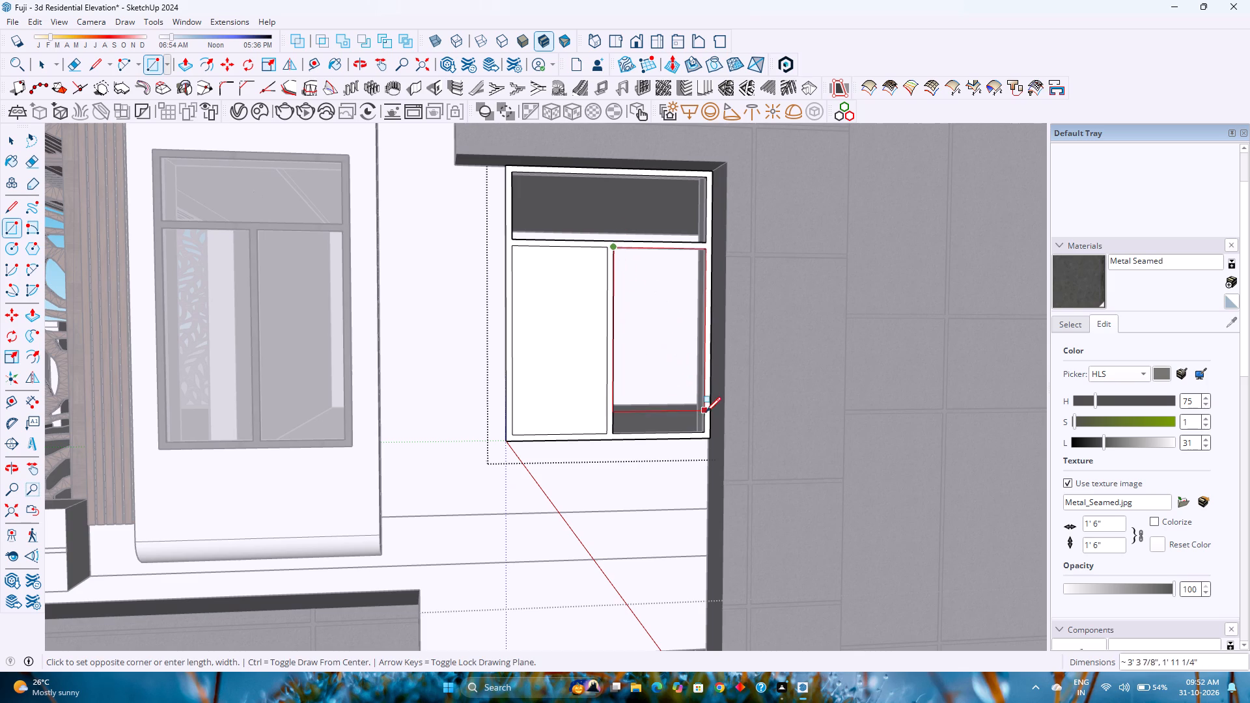
left_click(704, 430)
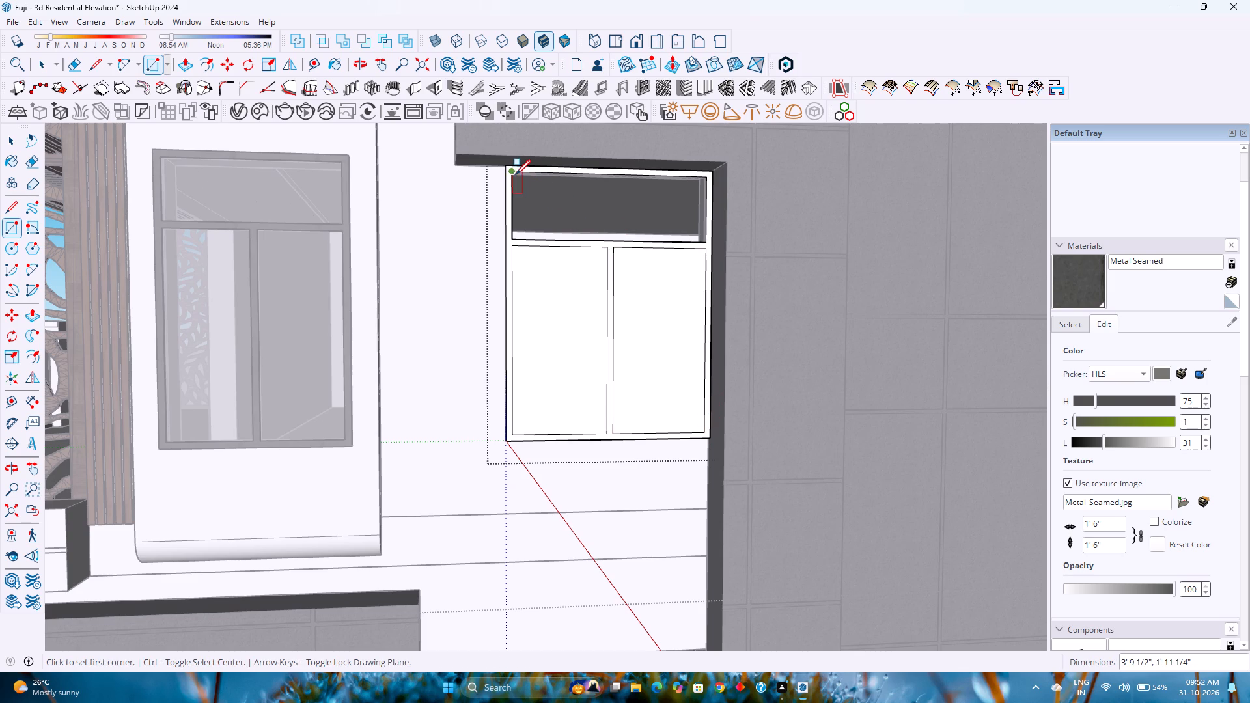
left_click(515, 174)
left_click(706, 241)
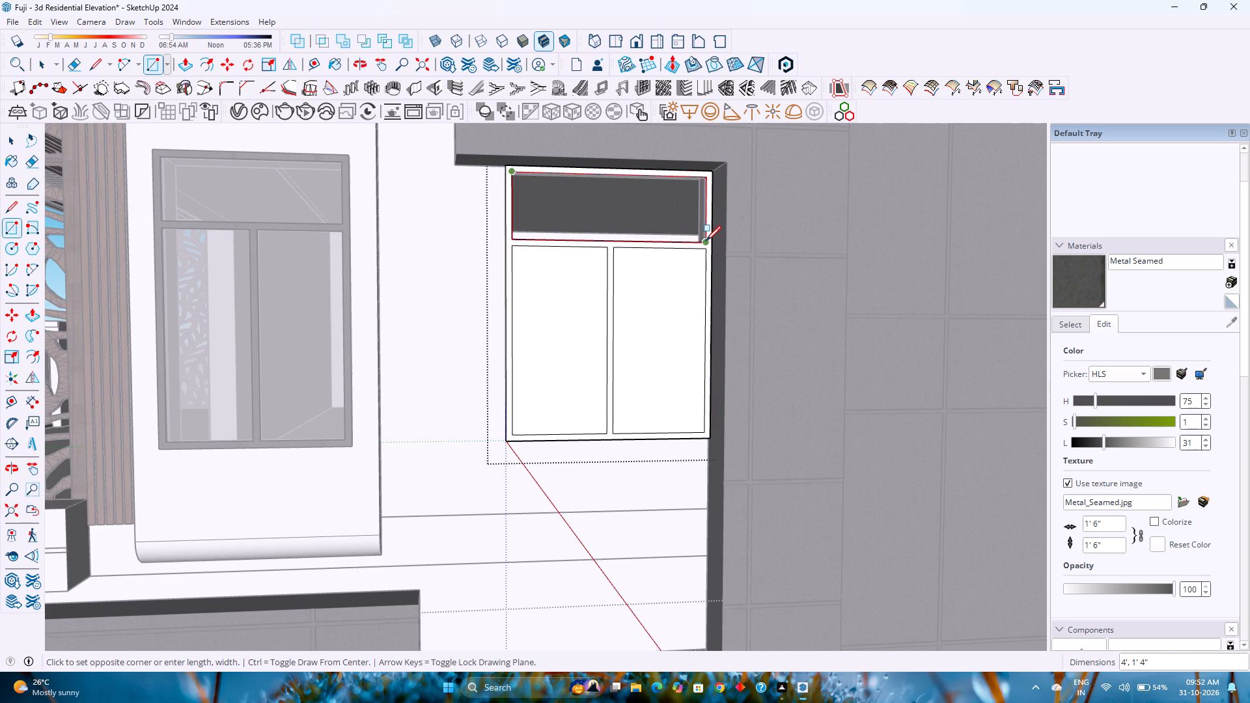
Group the three glass rectangles together with their edges.
key("space")
double_click(564, 333)
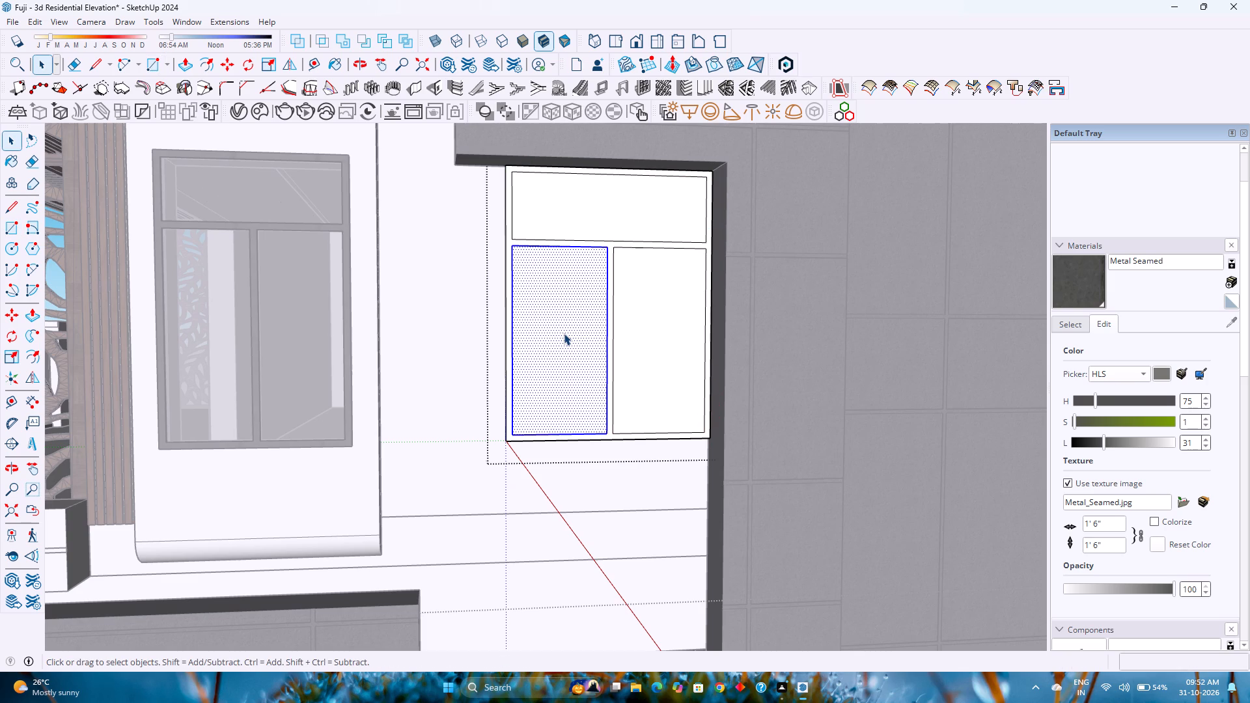
double_click(646, 331, "ctrl")
double_click(628, 211, "ctrl")
right_click(628, 211, "ctrl")
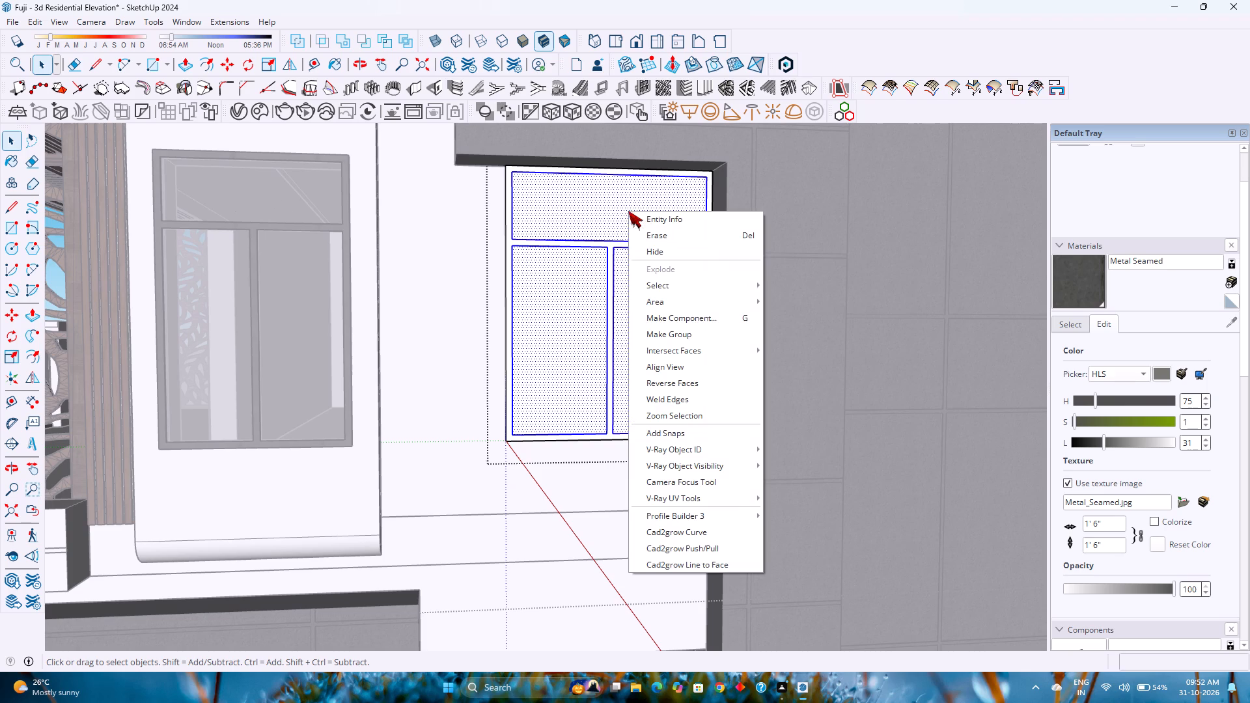
left_click(689, 335)
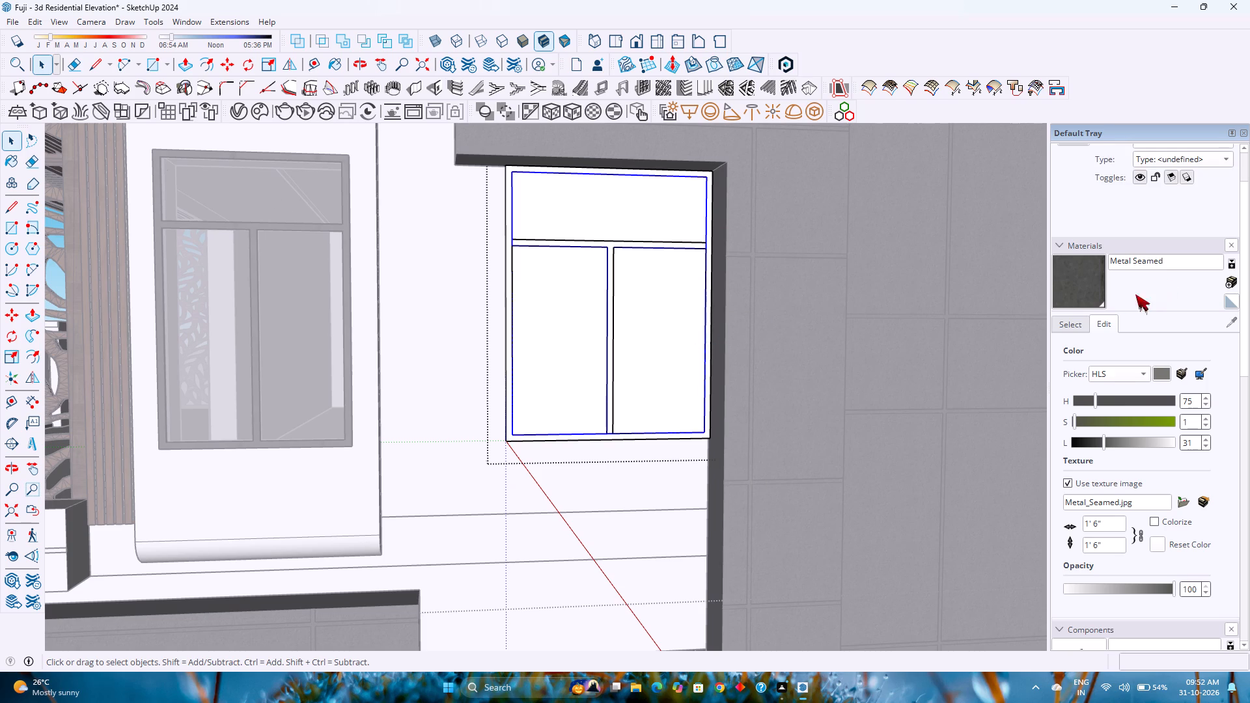
Paint the glass group with the in-model material Translucent Glass Blue, and replace it with Translucent Glass Gray.
left_click(1083, 322)
left_click(1110, 342)
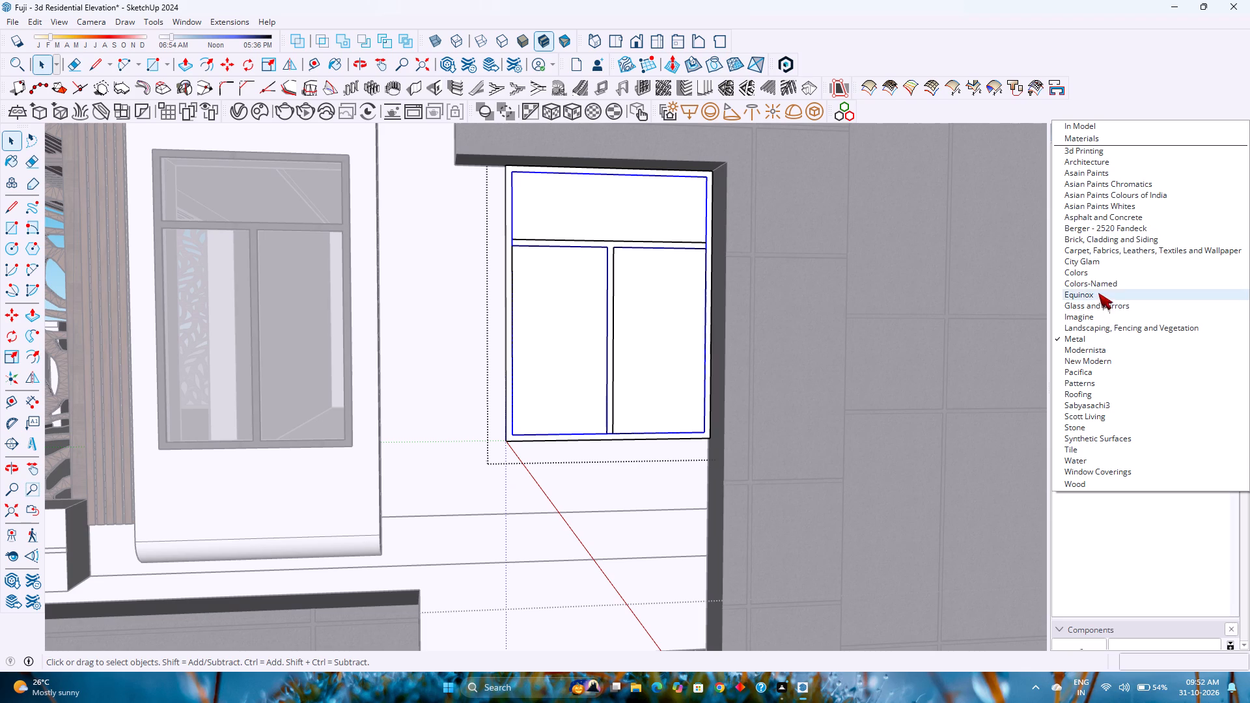
left_click(1102, 128)
scroll(1129, 501, "down", 2)
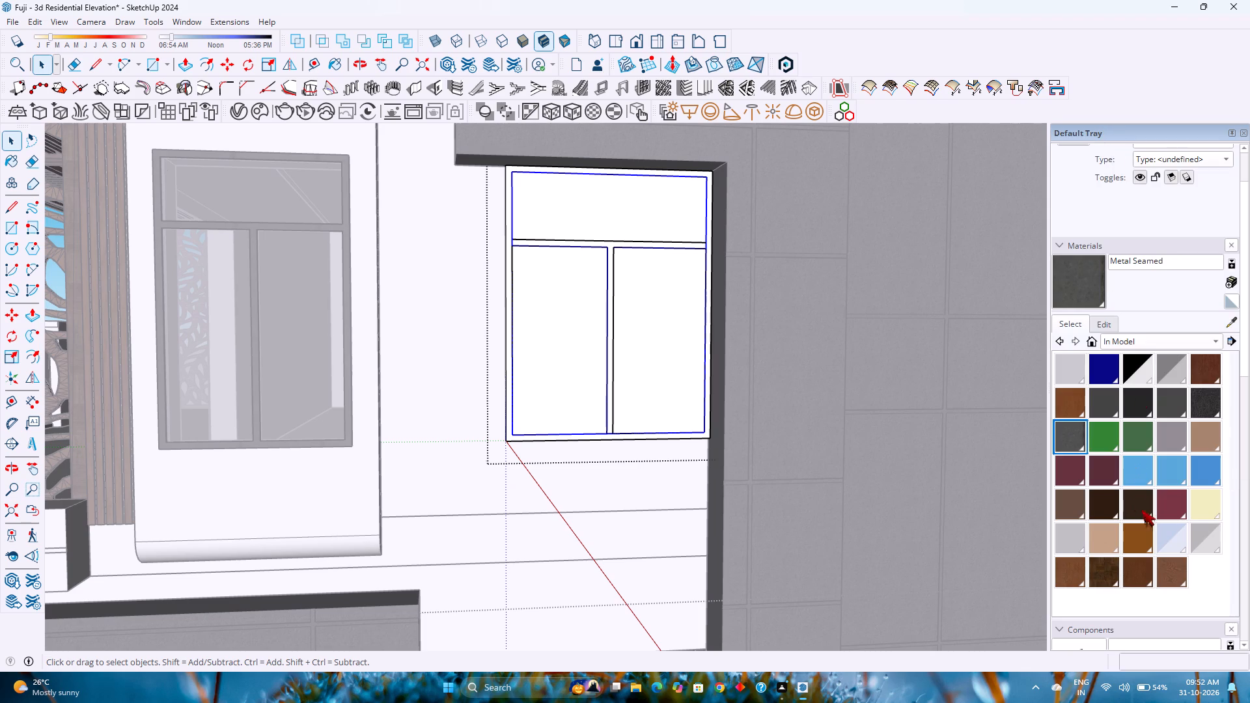
left_click(1176, 534)
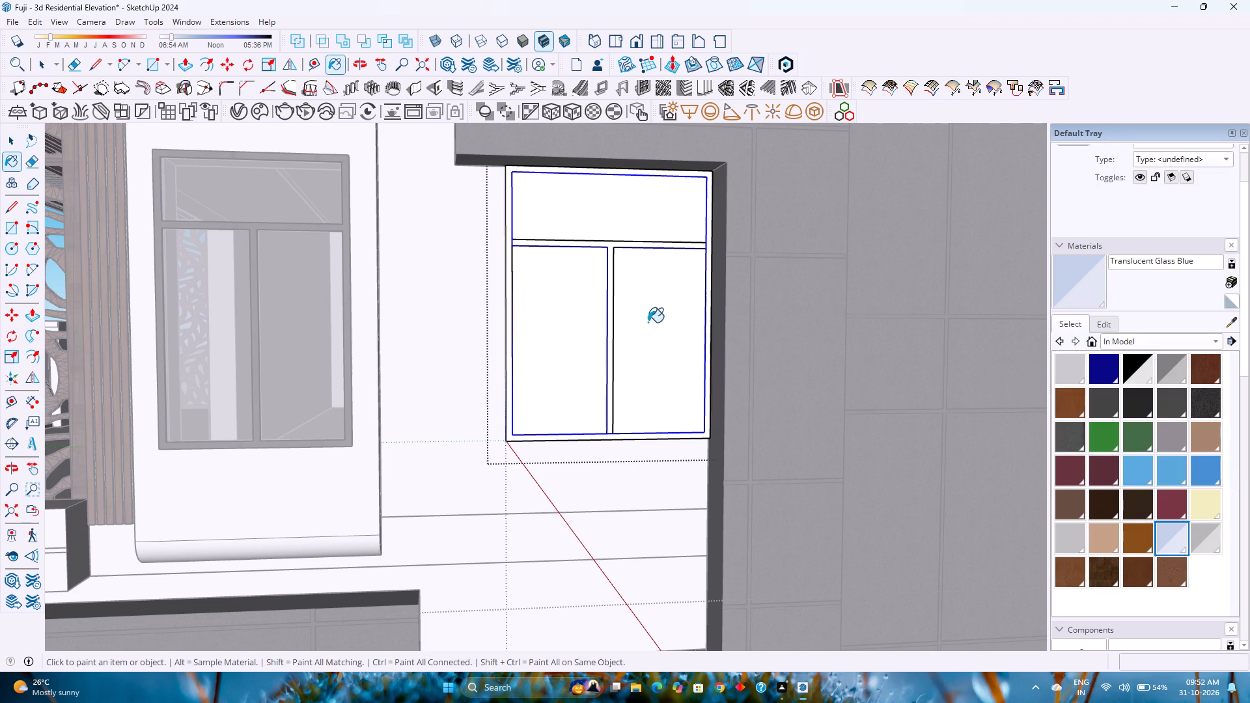
left_click(666, 322)
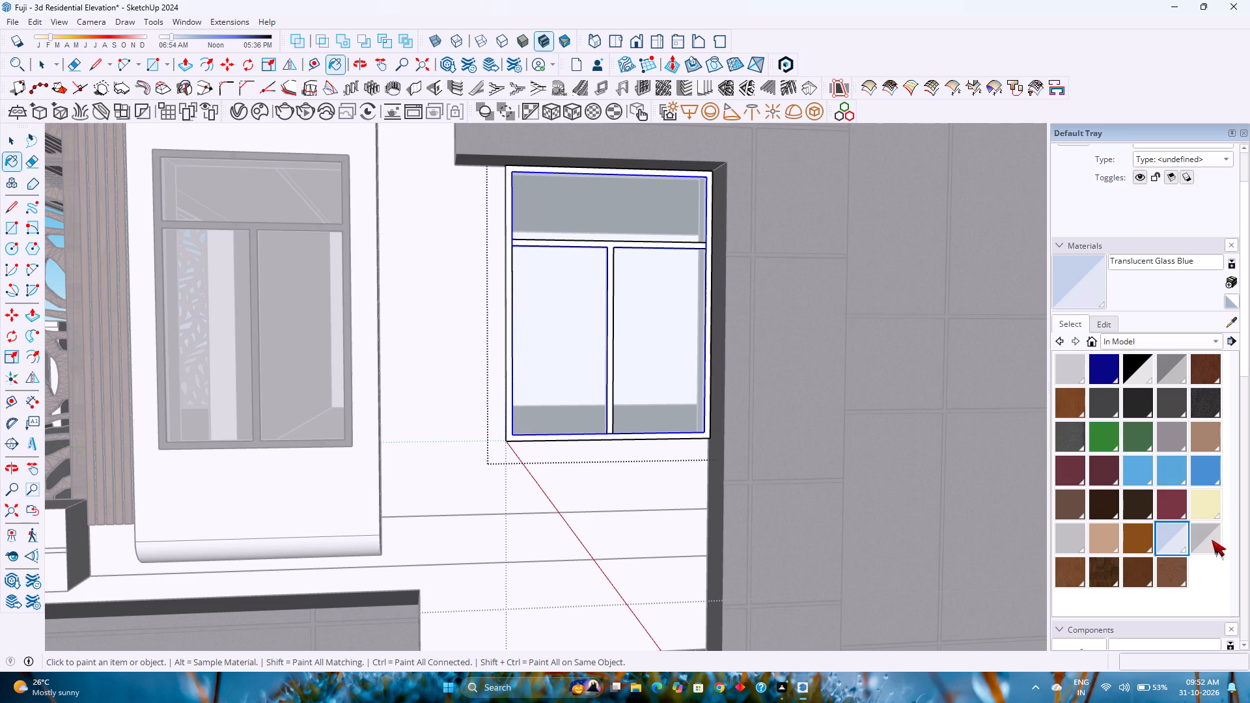
left_click(1212, 540)
left_click(678, 345)
Open the glass group for editing, ready to thicken its panes with Push/Pull.
middle_click_drag(645, 318, 678, 394)
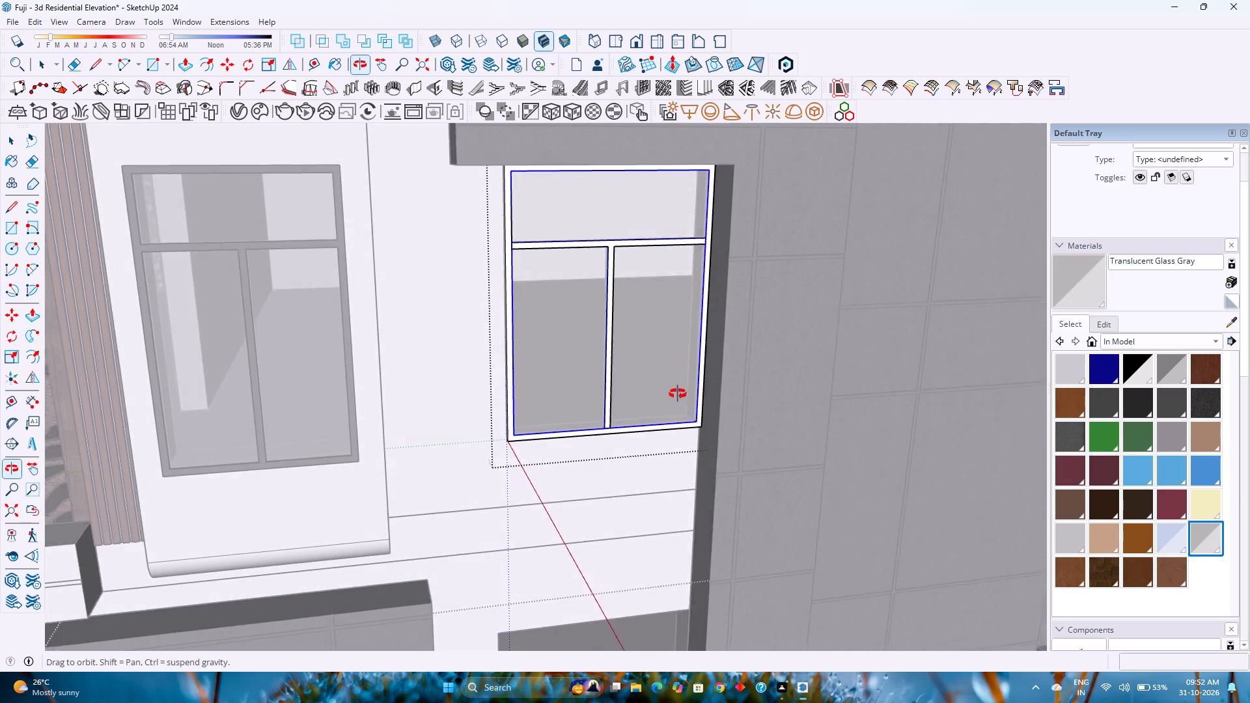
middle_click_drag(678, 394, 738, 392)
key("p")
left_click(648, 329)
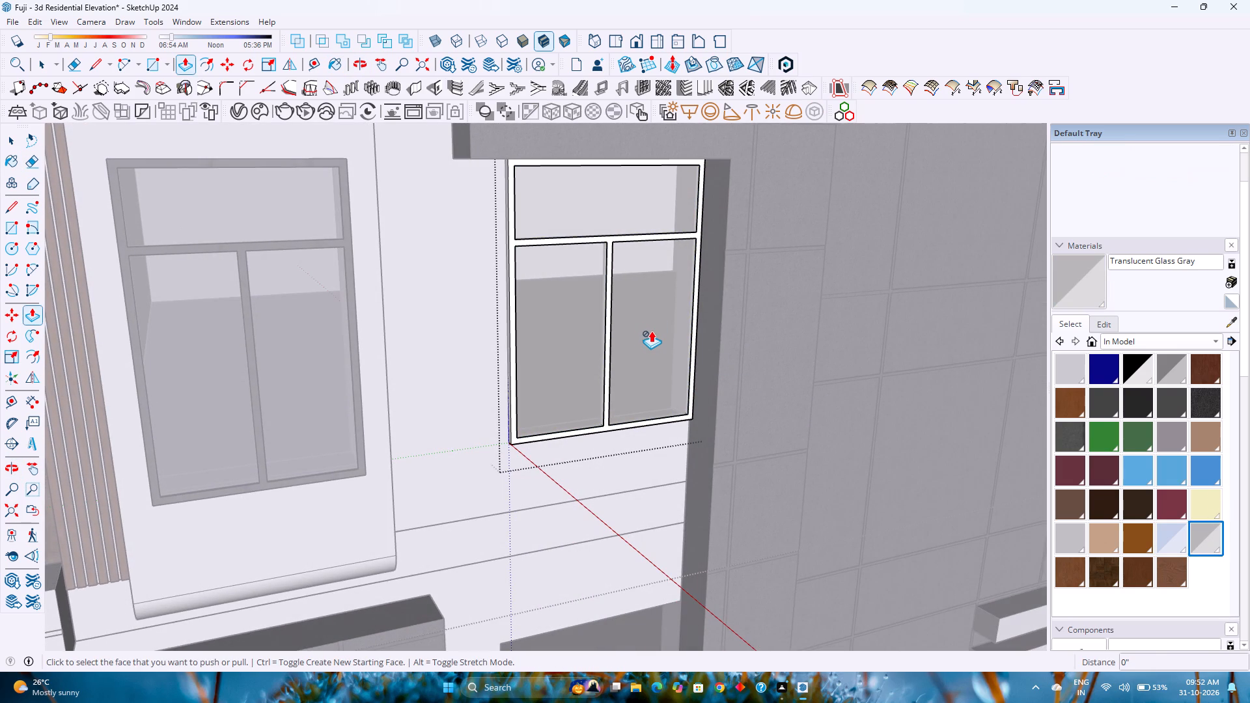
key("space")
double_click(651, 331)
key("p")
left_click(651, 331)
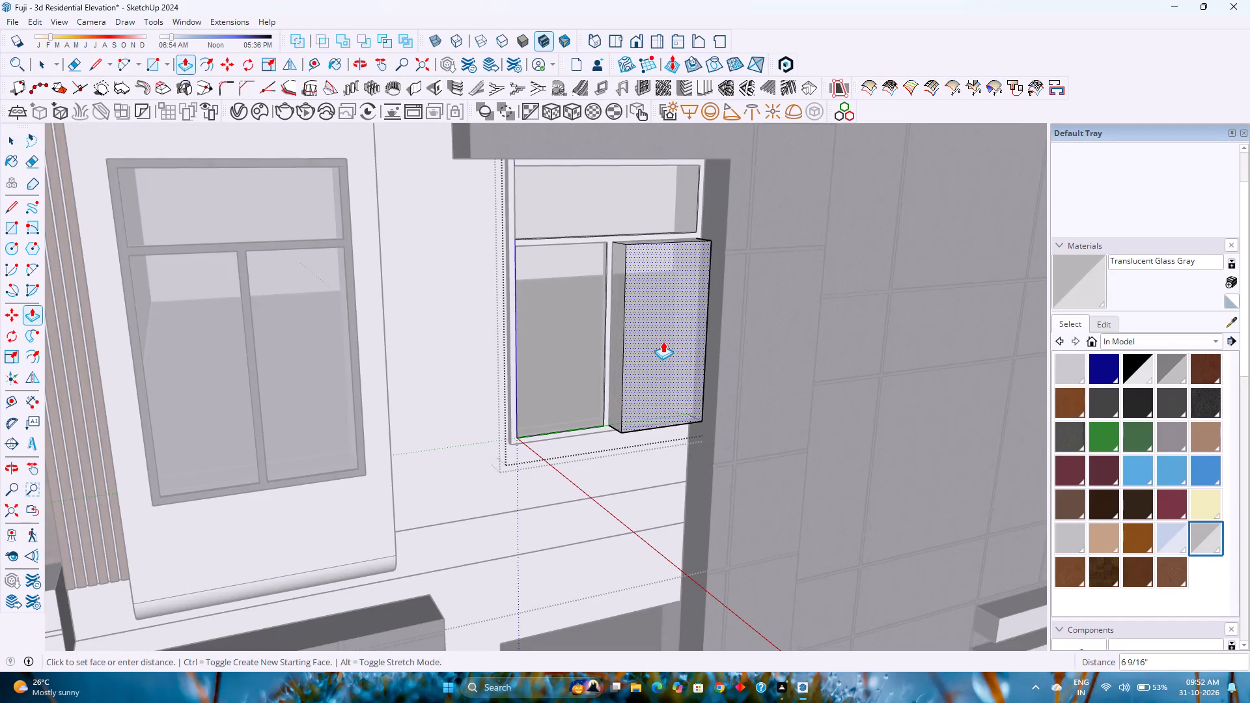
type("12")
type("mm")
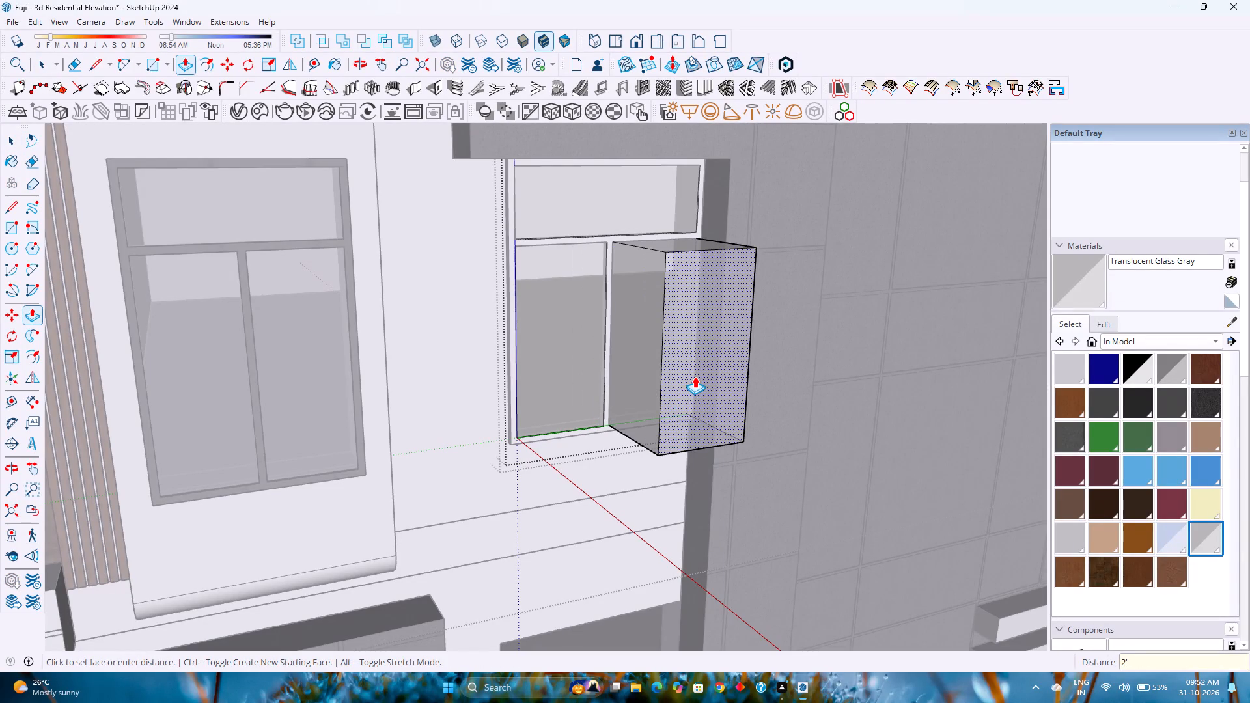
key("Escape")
Extrude all three glass panes 12 mm and leave the glass group.
left_click(671, 359)
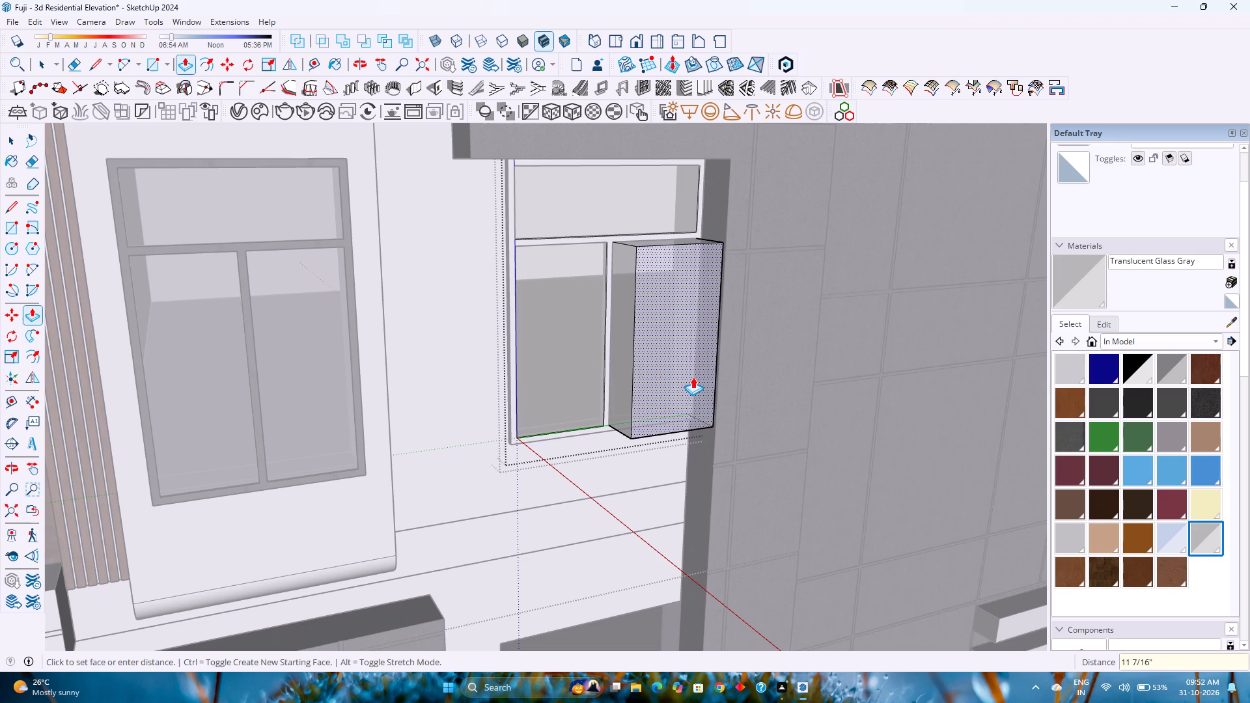
key("1")
key("2")
type("mm")
key("Return")
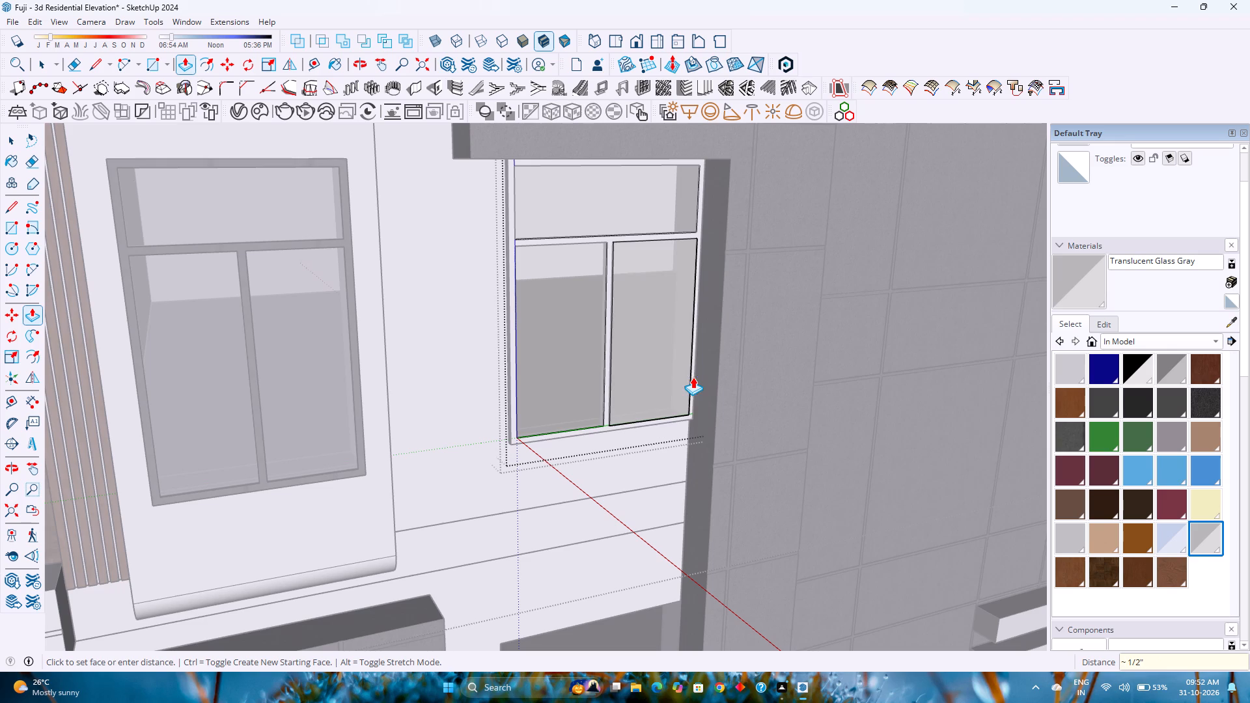
double_click(589, 368)
double_click(587, 202)
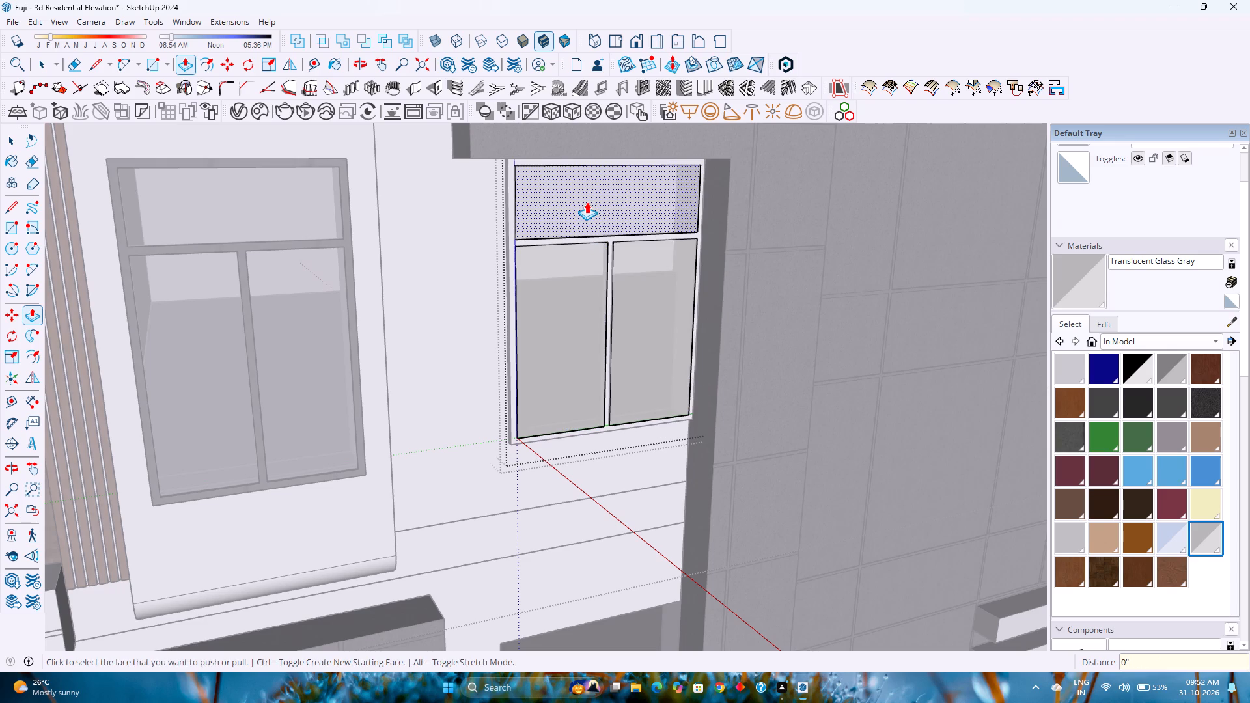
key("space")
key("Escape")
Move the glass group 1" back into the depth of the window frame from its front lower corner.
left_click(587, 205)
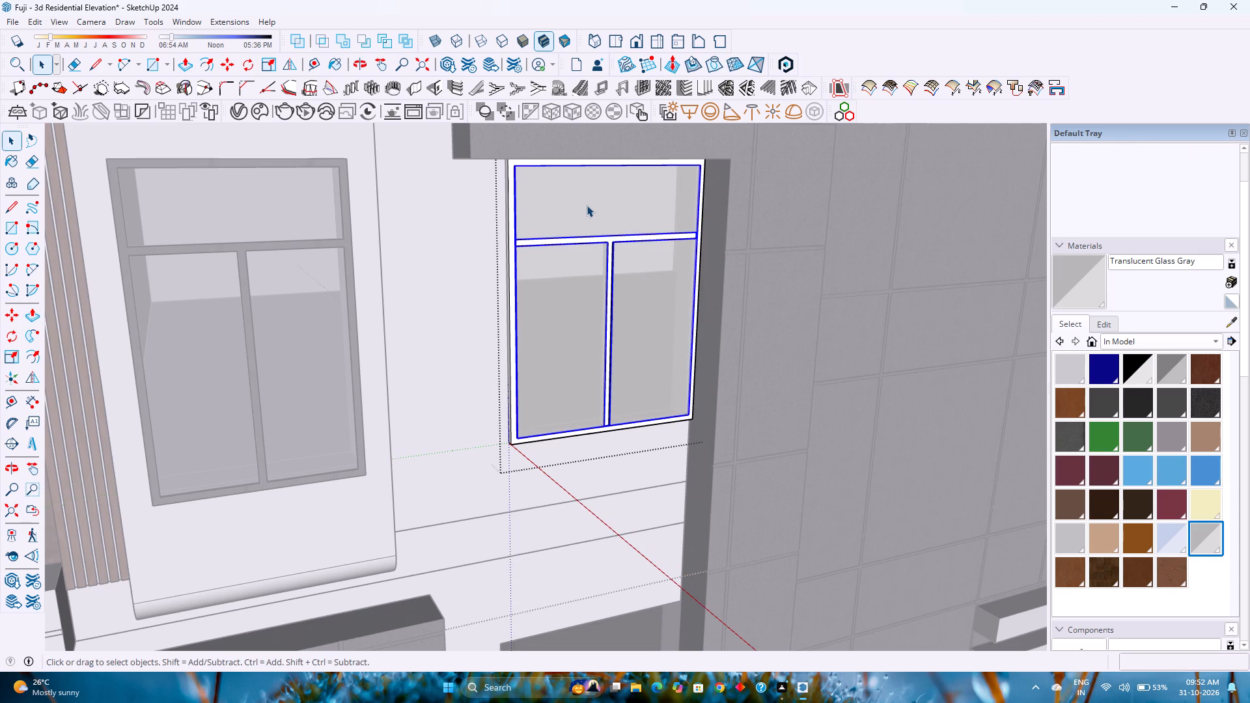
scroll(583, 495, "up", 7)
key("m")
middle_click_drag(580, 413, 566, 432)
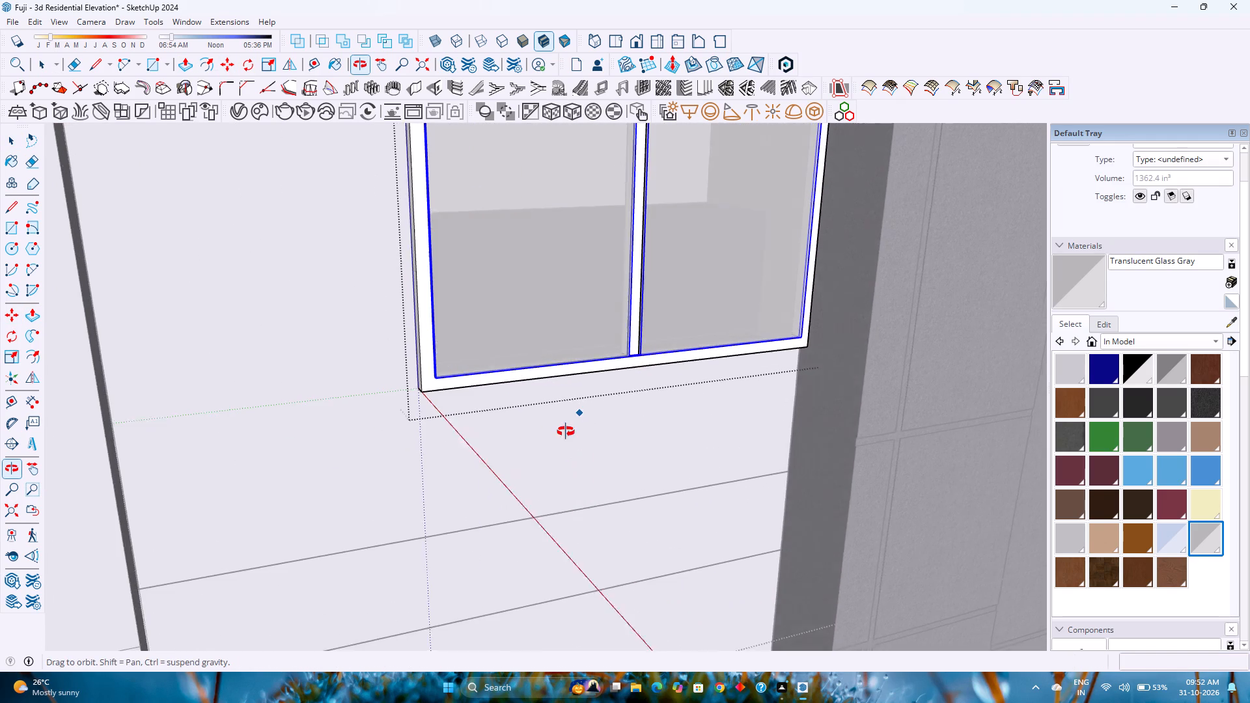
middle_click_drag(566, 432, 358, 499)
scroll(411, 387, "up", 11)
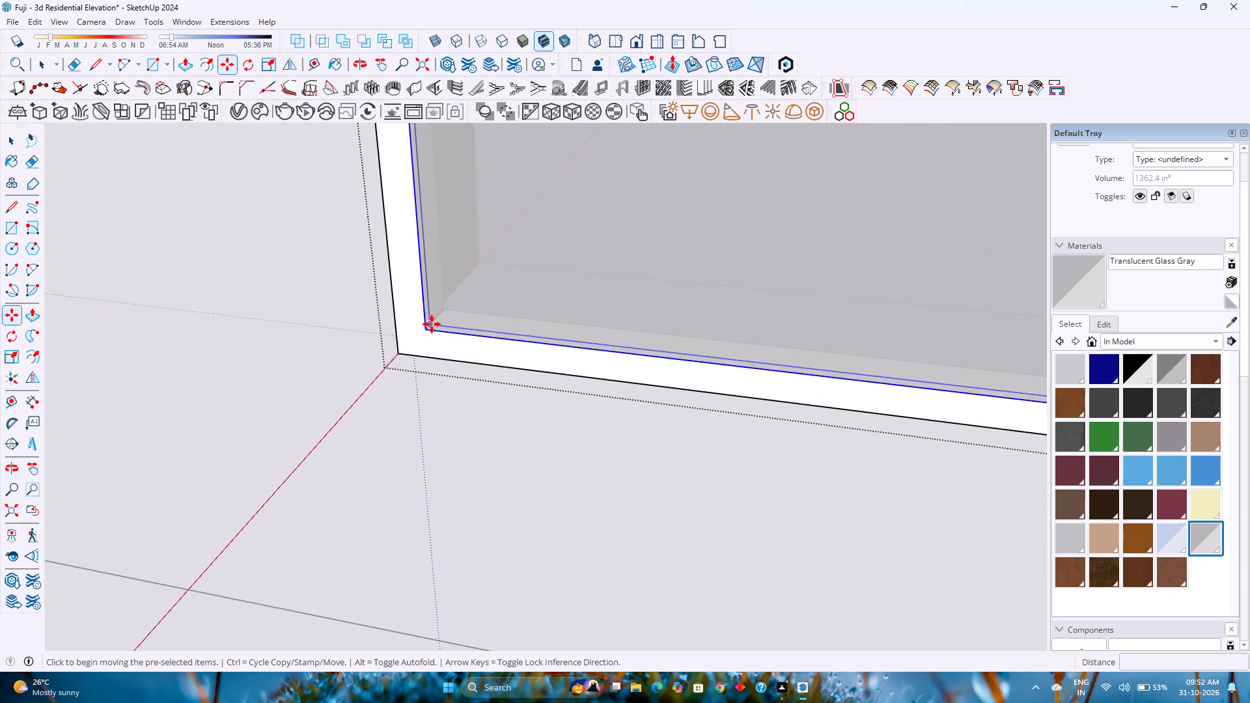
scroll(432, 324, "up", 2)
middle_click_drag(432, 325, 365, 444)
scroll(426, 308, "up", 4)
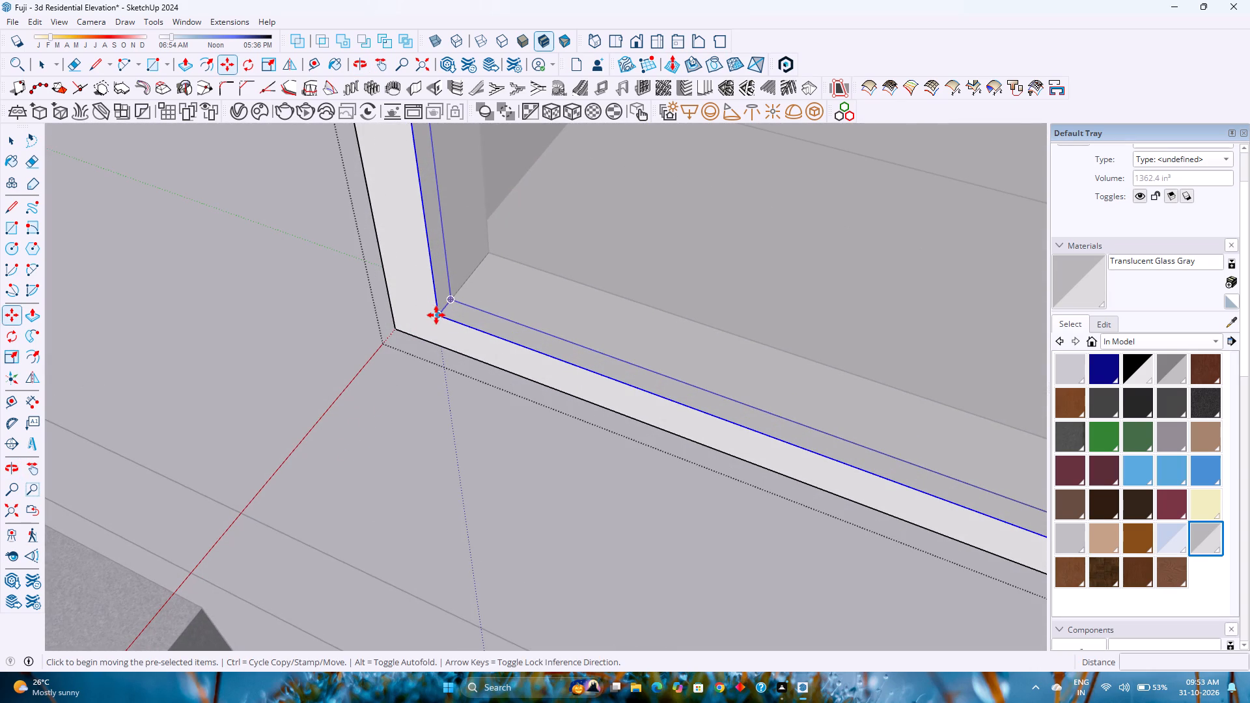
left_click(436, 315)
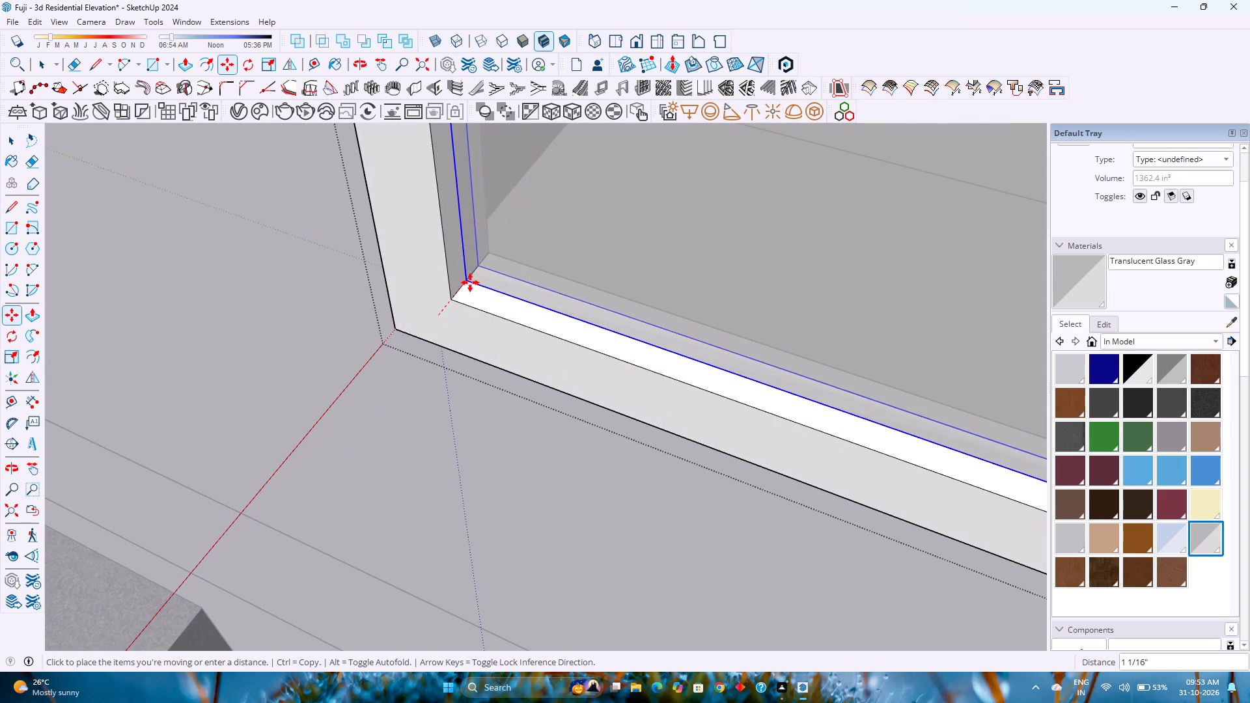
left_click(468, 284)
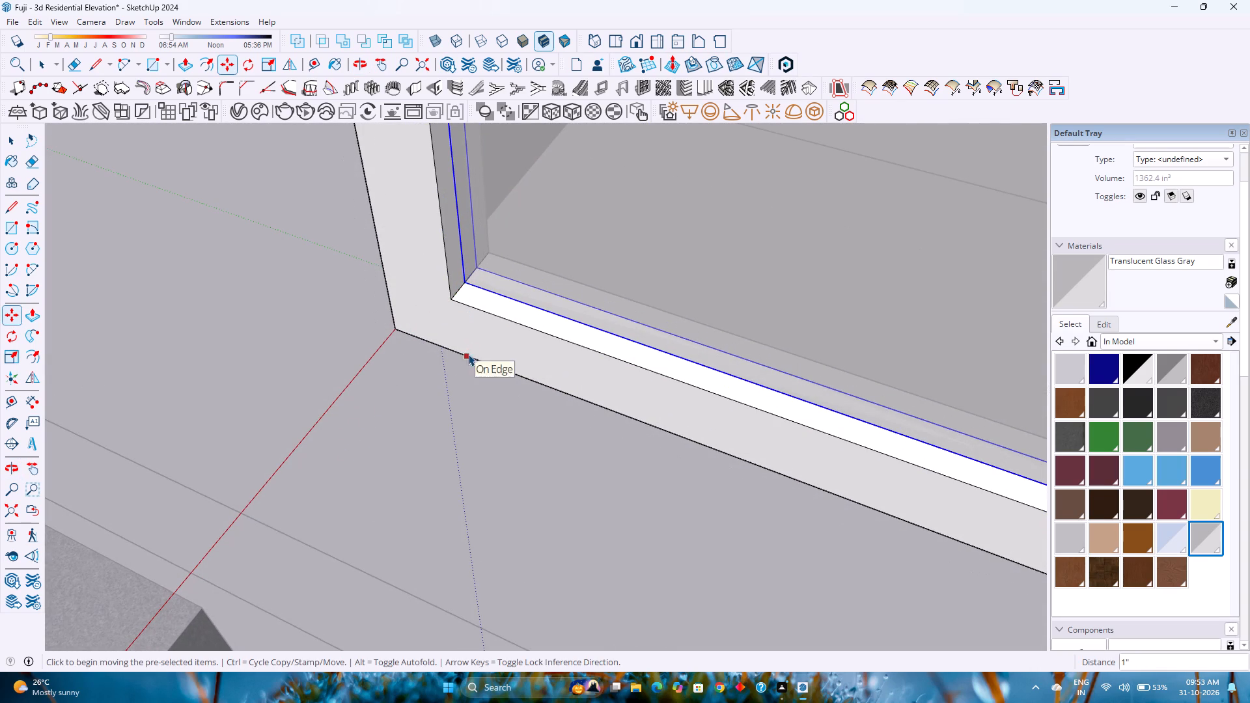
key("space")
scroll(468, 352, "down", 6)
key("Escape")
scroll(468, 350, "down", 15)
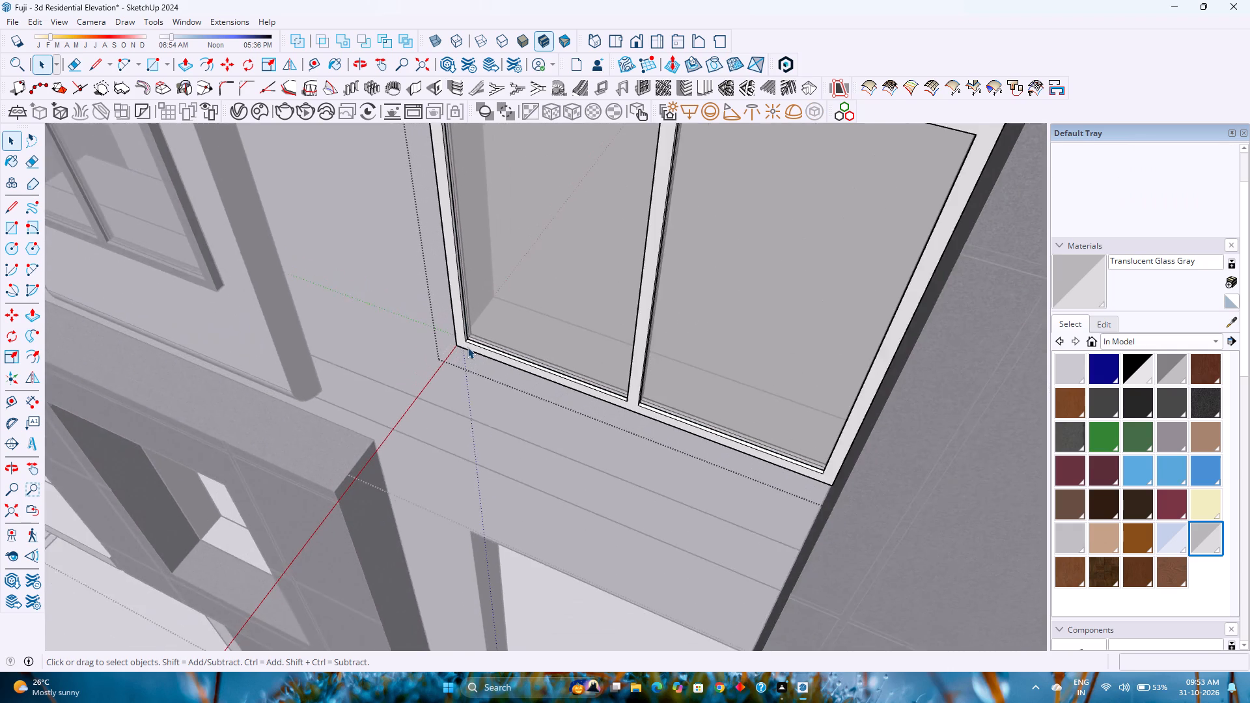
Paint the new window's frame with the in-model material Metal Seamed and leave the window group.
middle_click_drag(467, 347, 502, 320)
scroll(503, 319, "down", 5)
middle_click_drag(499, 325, 581, 288)
scroll(583, 286, "down", 9)
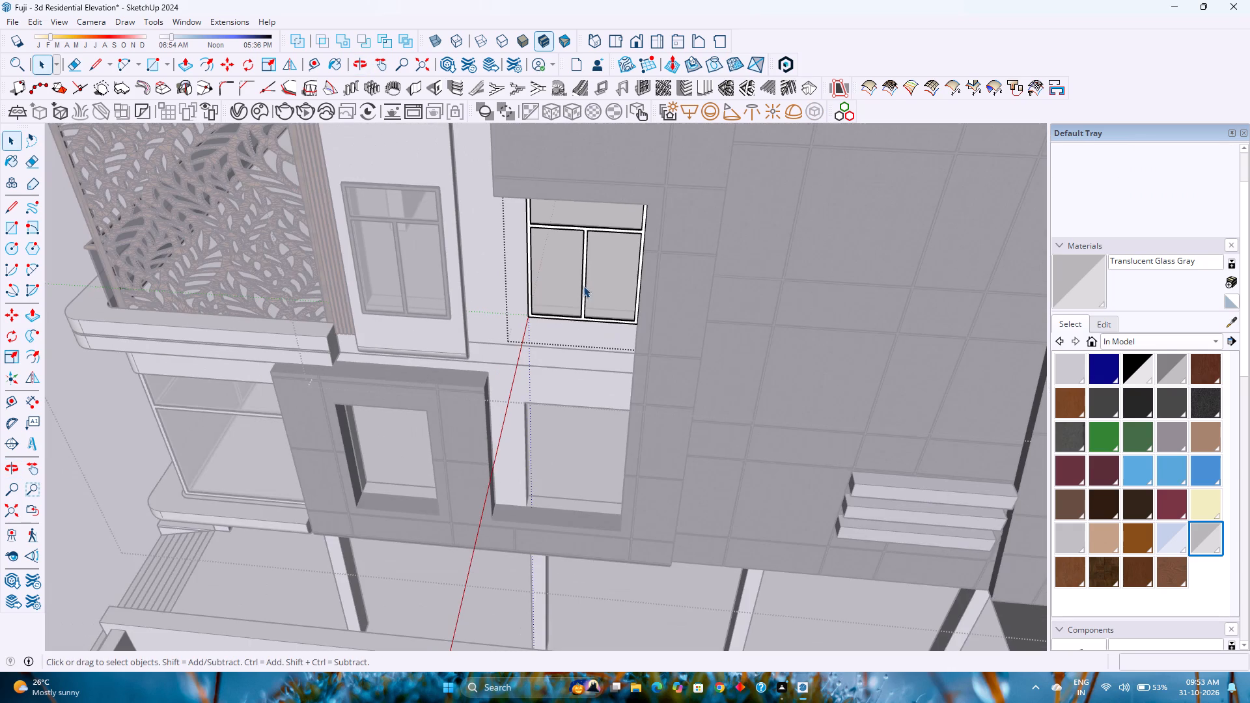
scroll(535, 306, "up", 9)
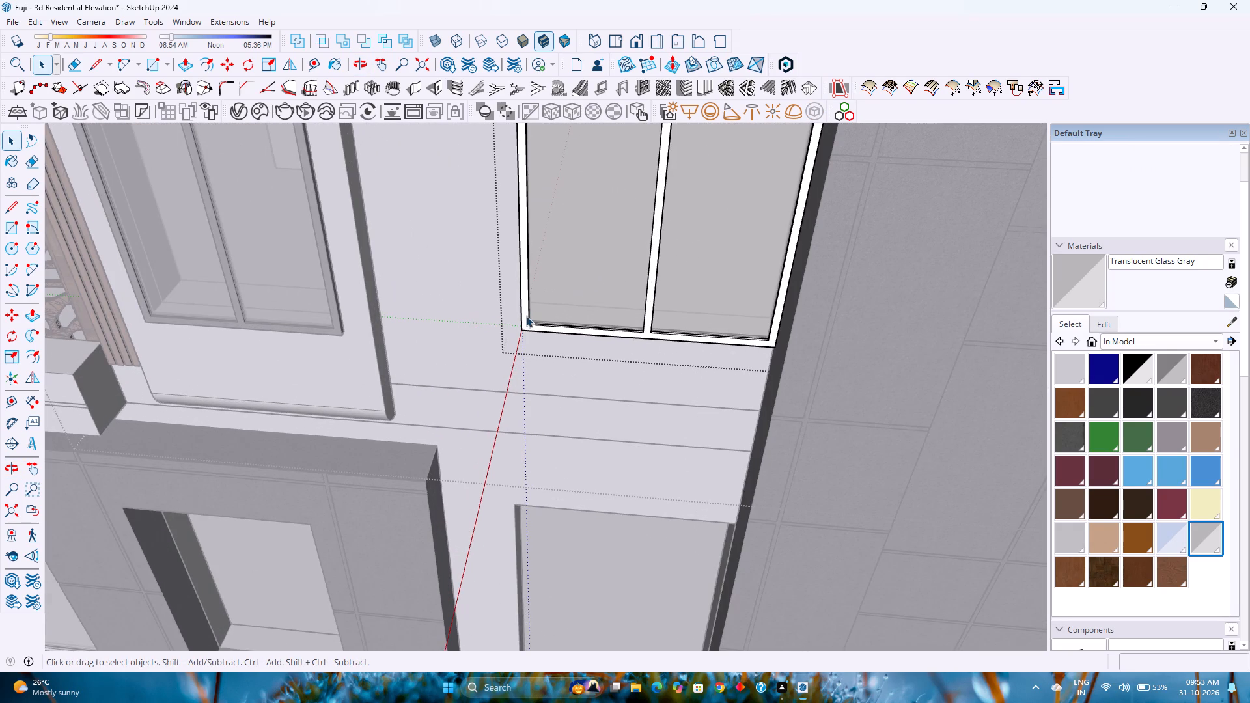
left_click(526, 316)
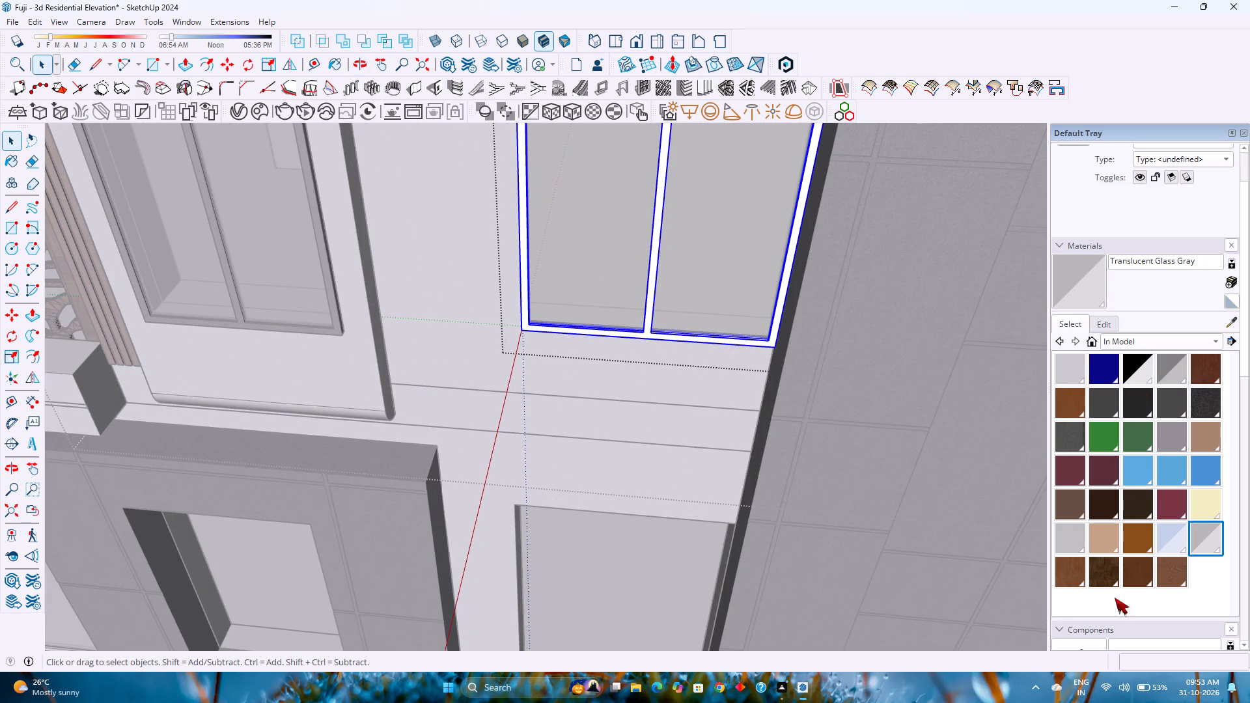
scroll(1102, 512, "up", 4)
left_click(1066, 434)
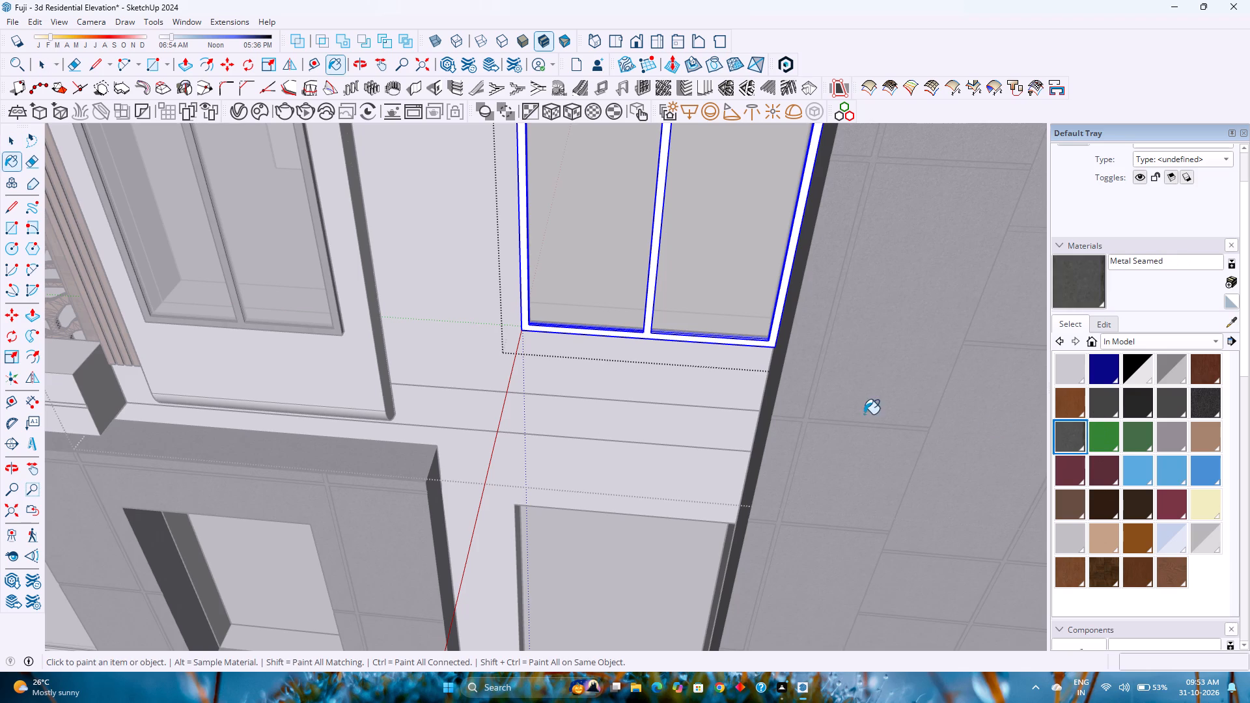
left_click(770, 339)
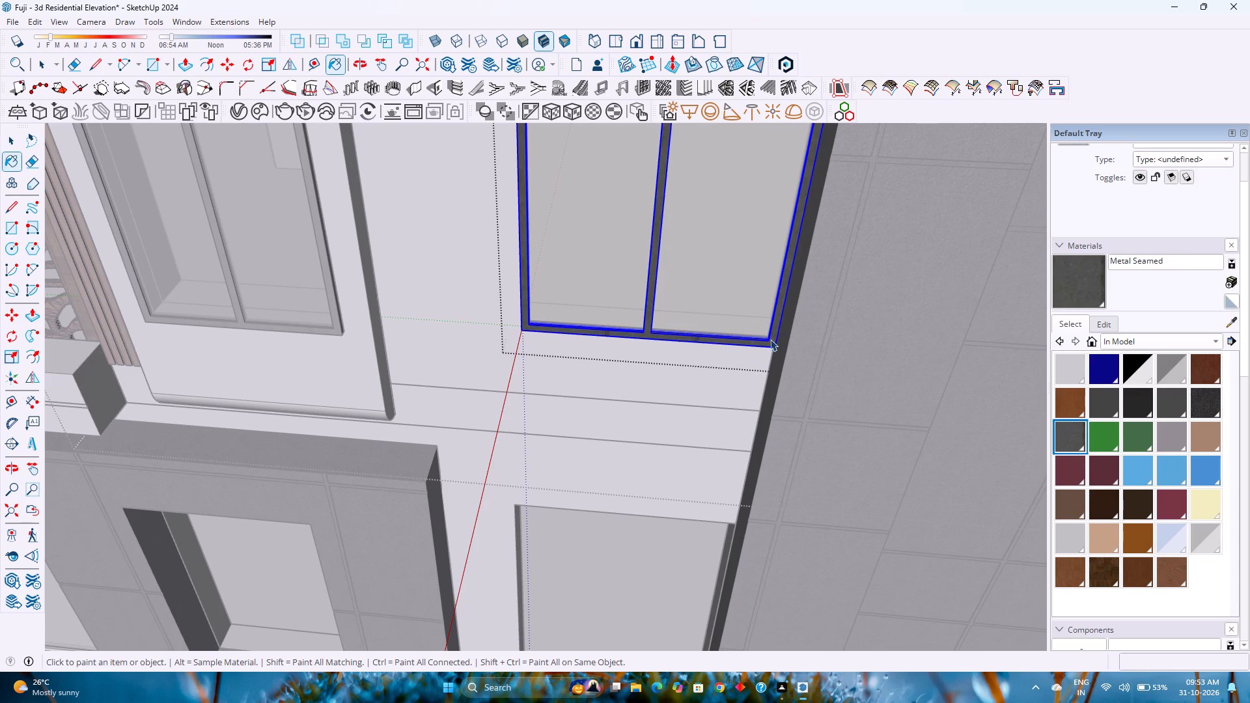
key("space")
key("Escape")
Move the whole new window 3" back into the wall opening from its front lower corner.
scroll(758, 353, "down", 6)
middle_click_drag(735, 366, 689, 471, "shift")
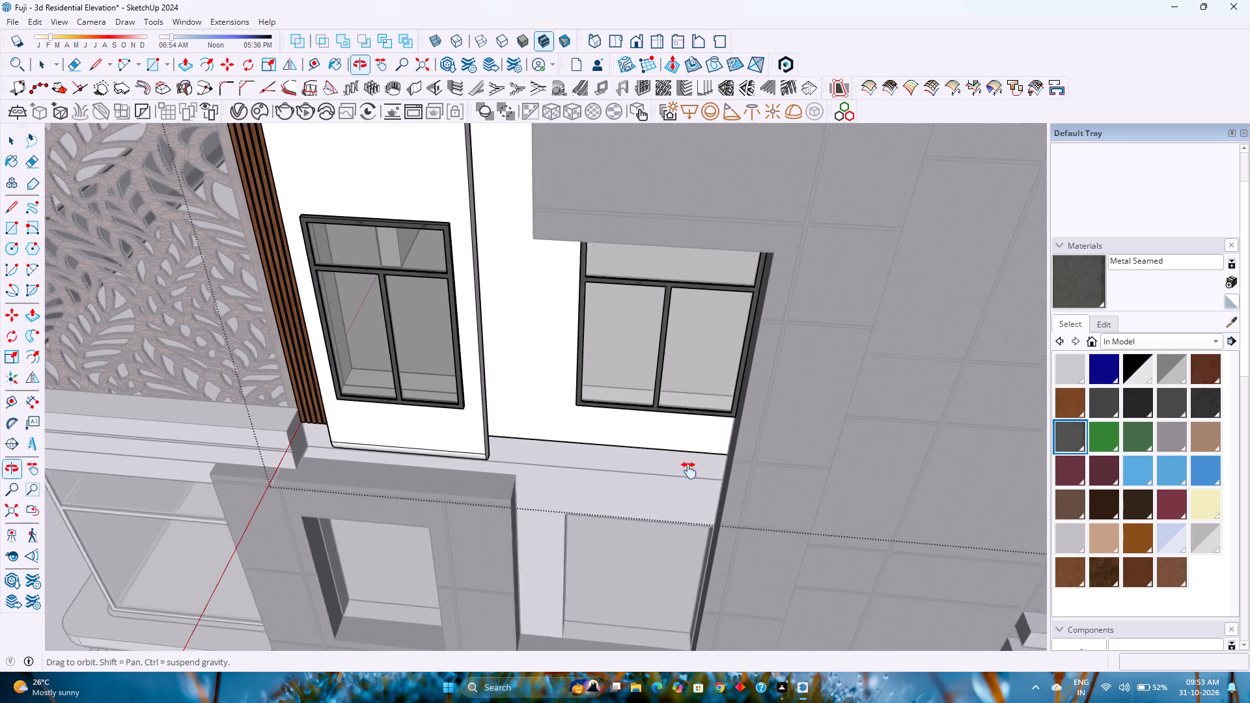
middle_click_drag(689, 471, 687, 476, "shift")
middle_click_drag(628, 478, 835, 378)
scroll(661, 404, "up", 6)
middle_click_drag(625, 443, 644, 420)
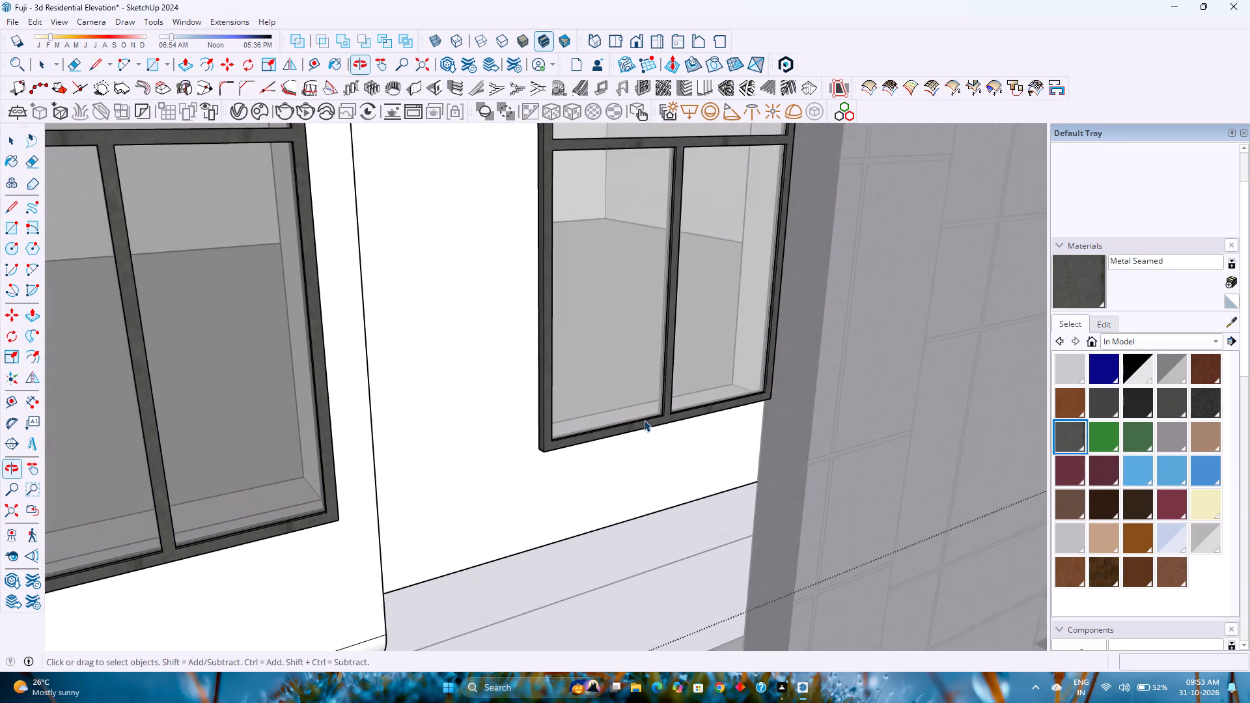
scroll(644, 420, "down", 2)
left_click(590, 437)
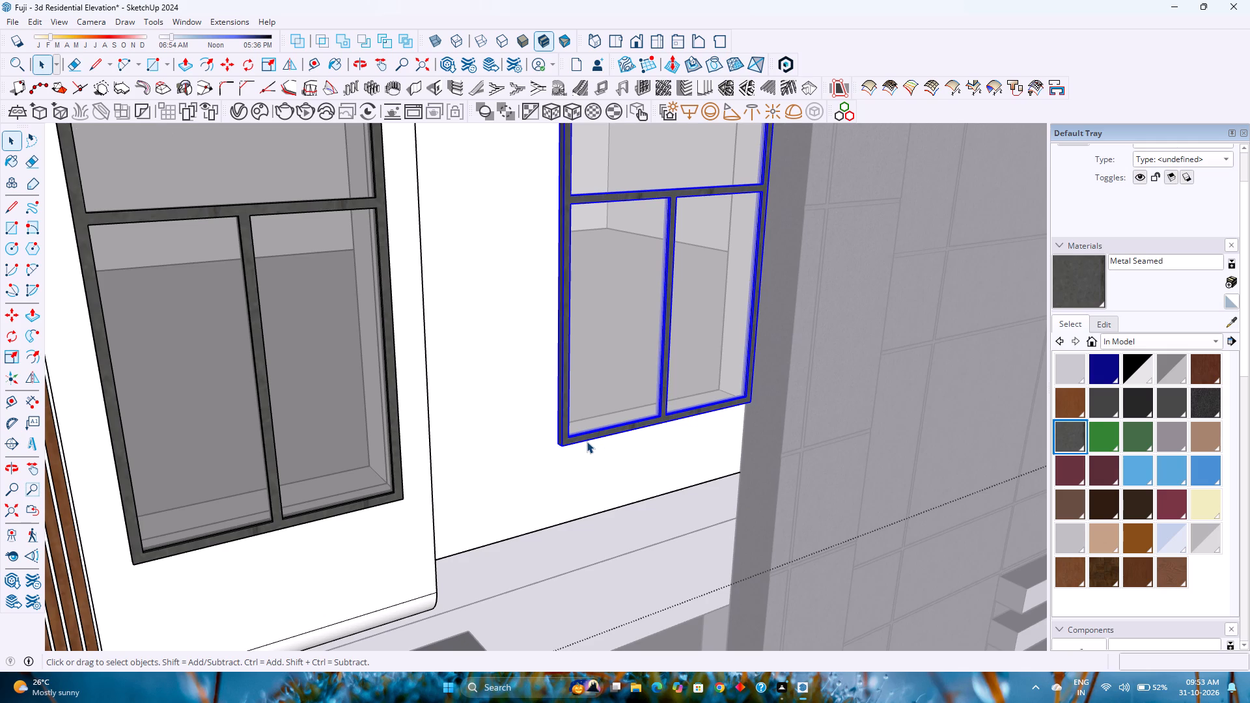
middle_click_drag(612, 419, 336, 523)
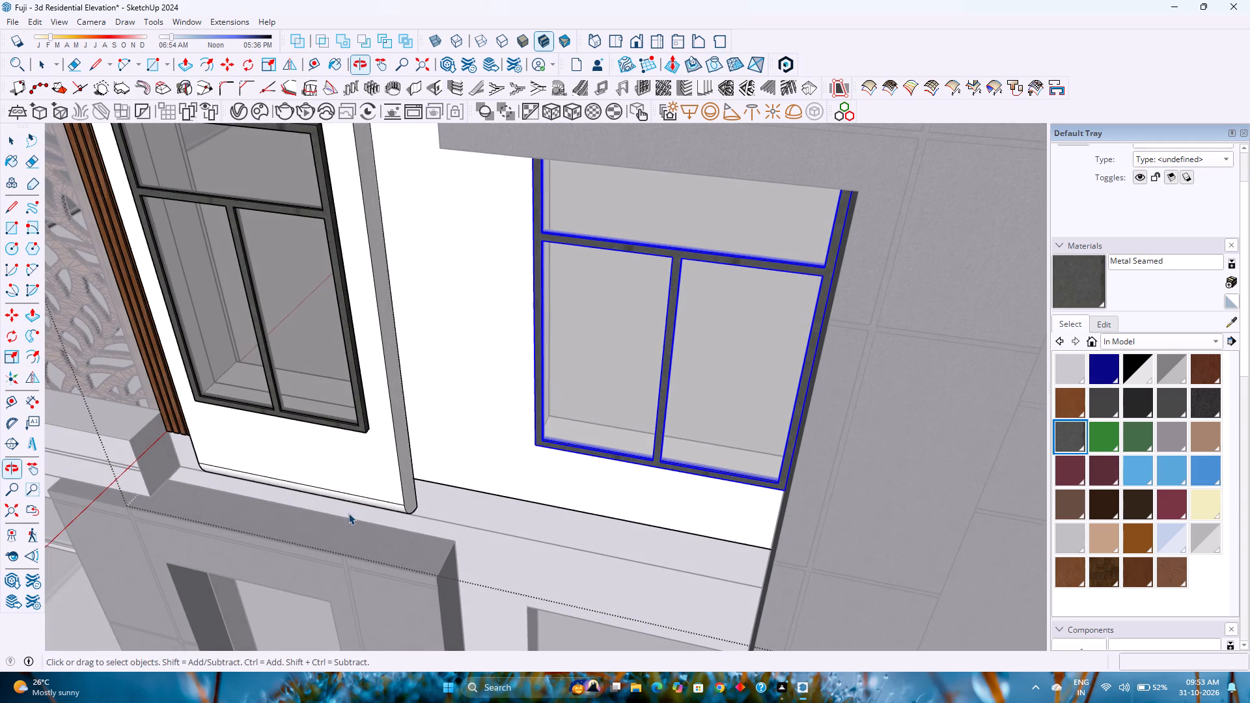
middle_click_drag(626, 475, 499, 503)
scroll(498, 493, "down", 1)
scroll(507, 475, "up", 4)
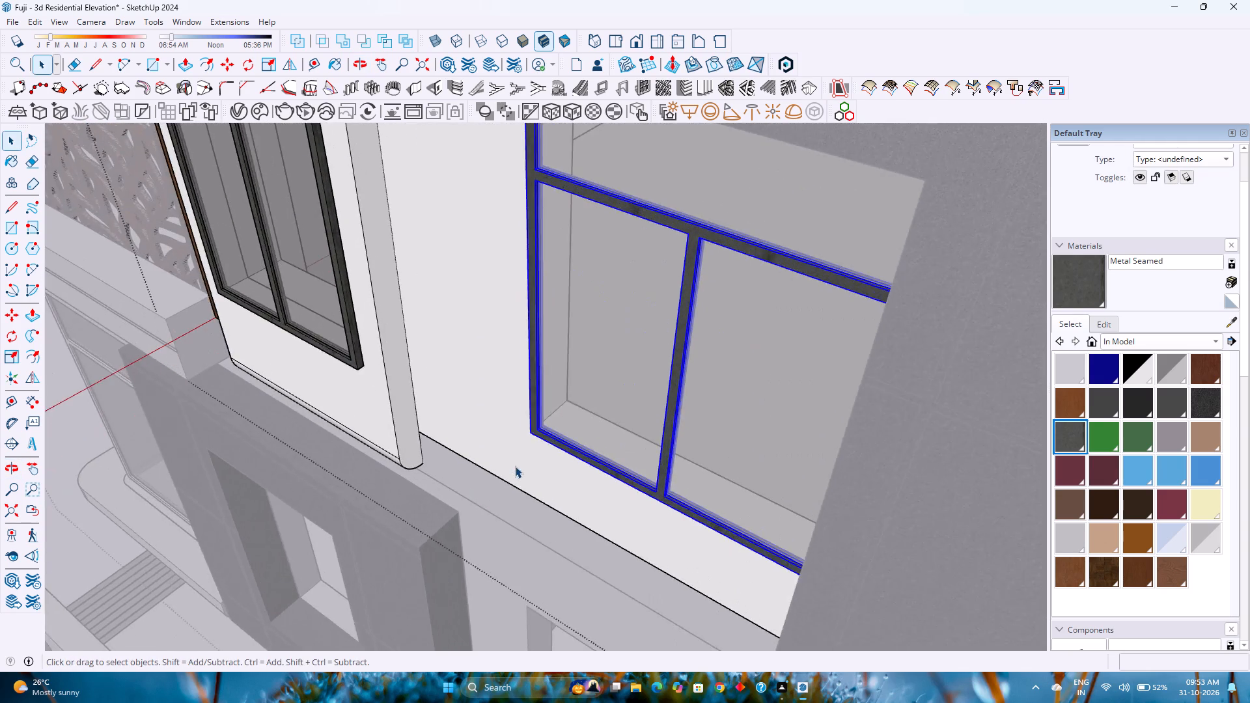
scroll(515, 466, "up", 2)
key("m")
scroll(543, 428, "up", 12)
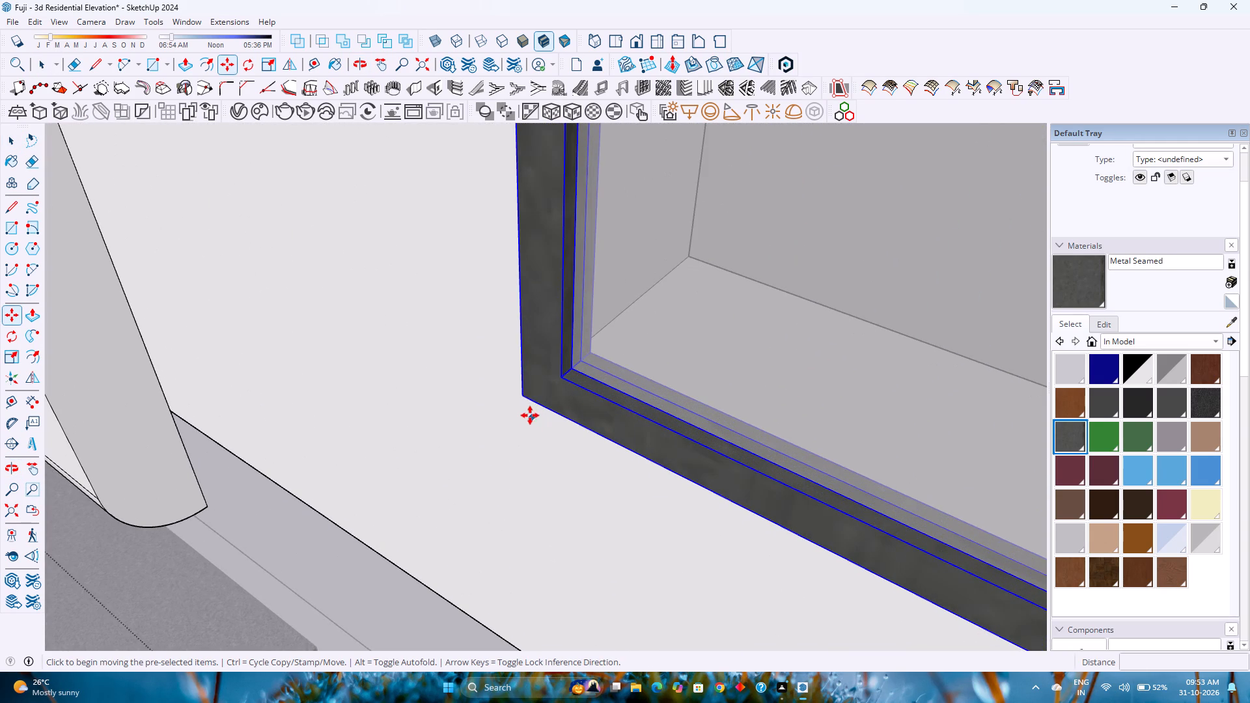
left_click(525, 398)
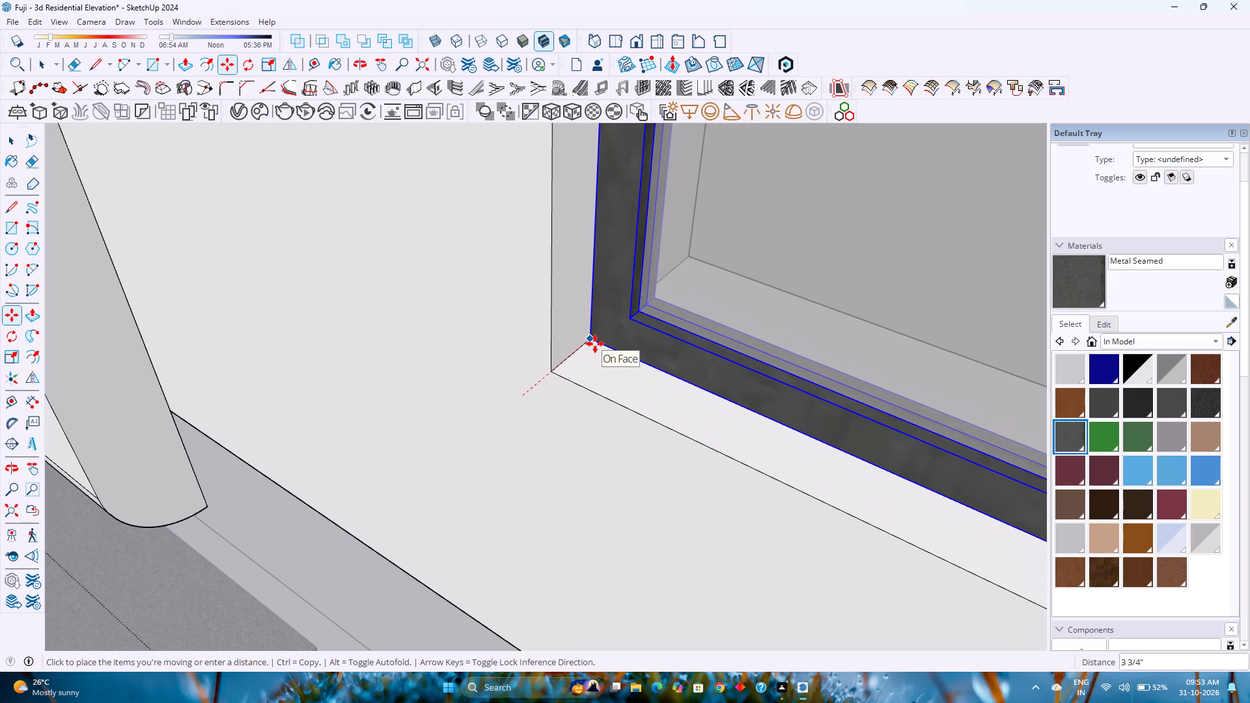
key("3")
key("Return")
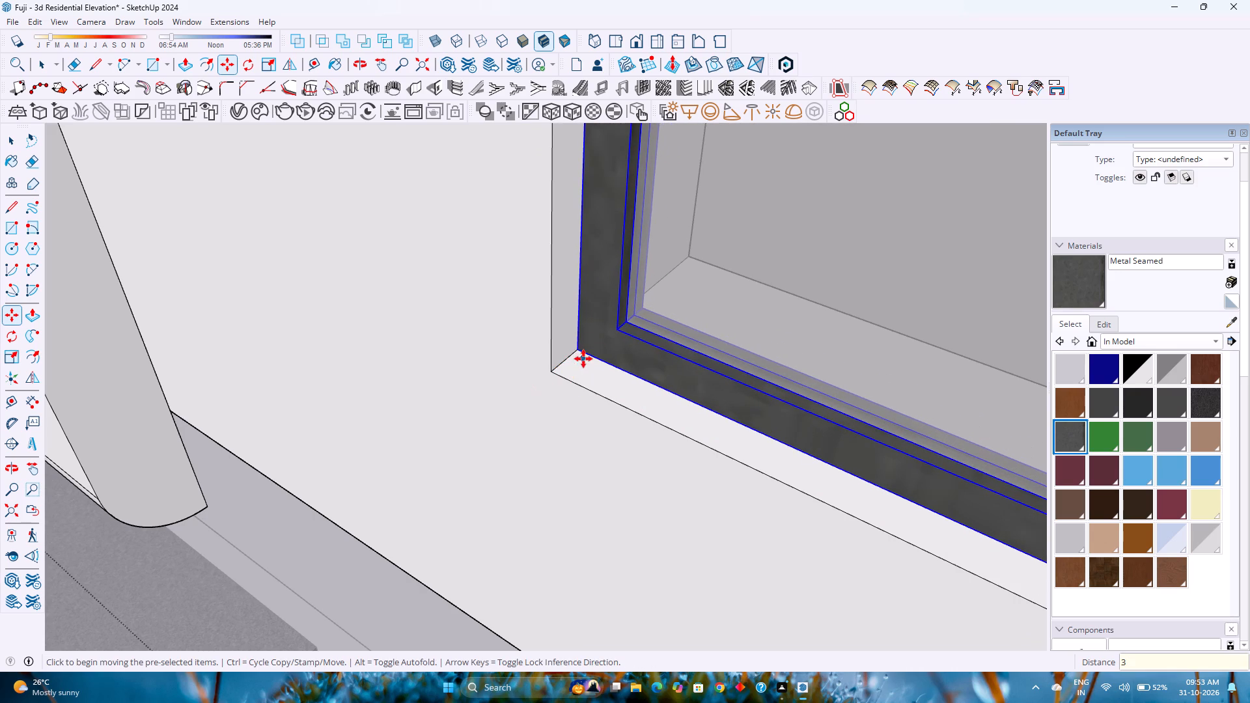
Move the same window a further 1" back into the opening and deselect it.
middle_click_drag(583, 358, 555, 419)
left_click(585, 355)
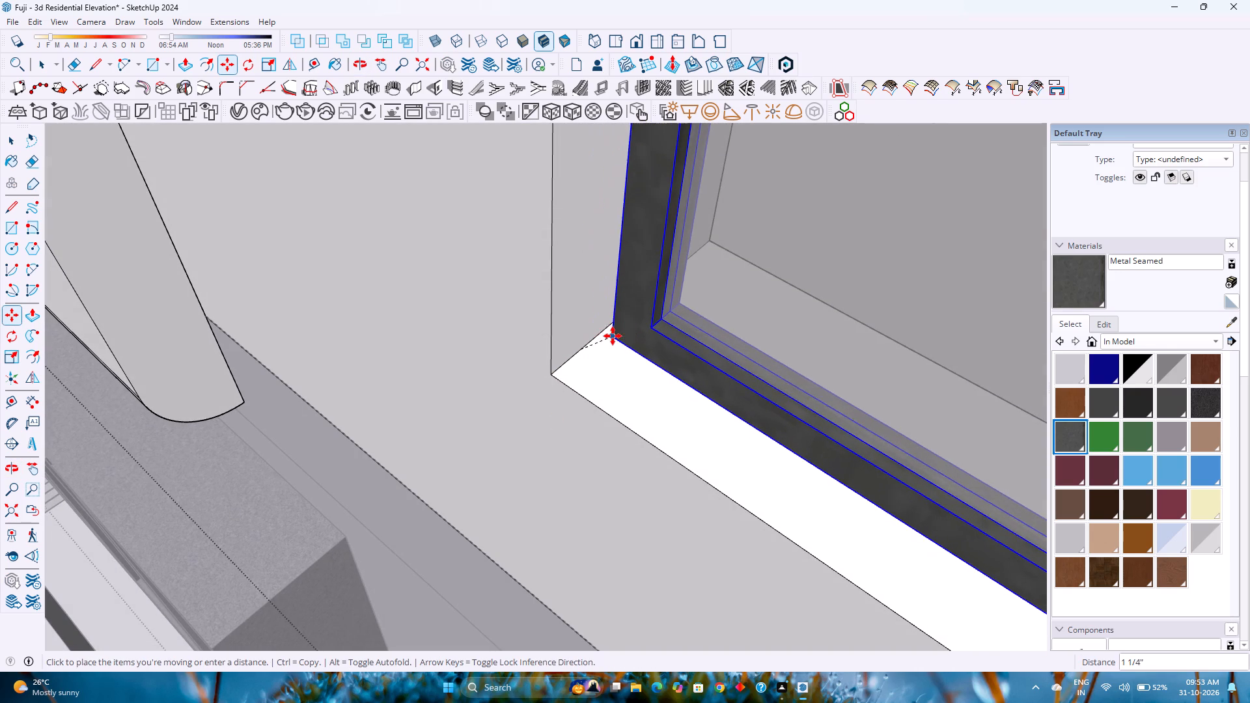
key("1")
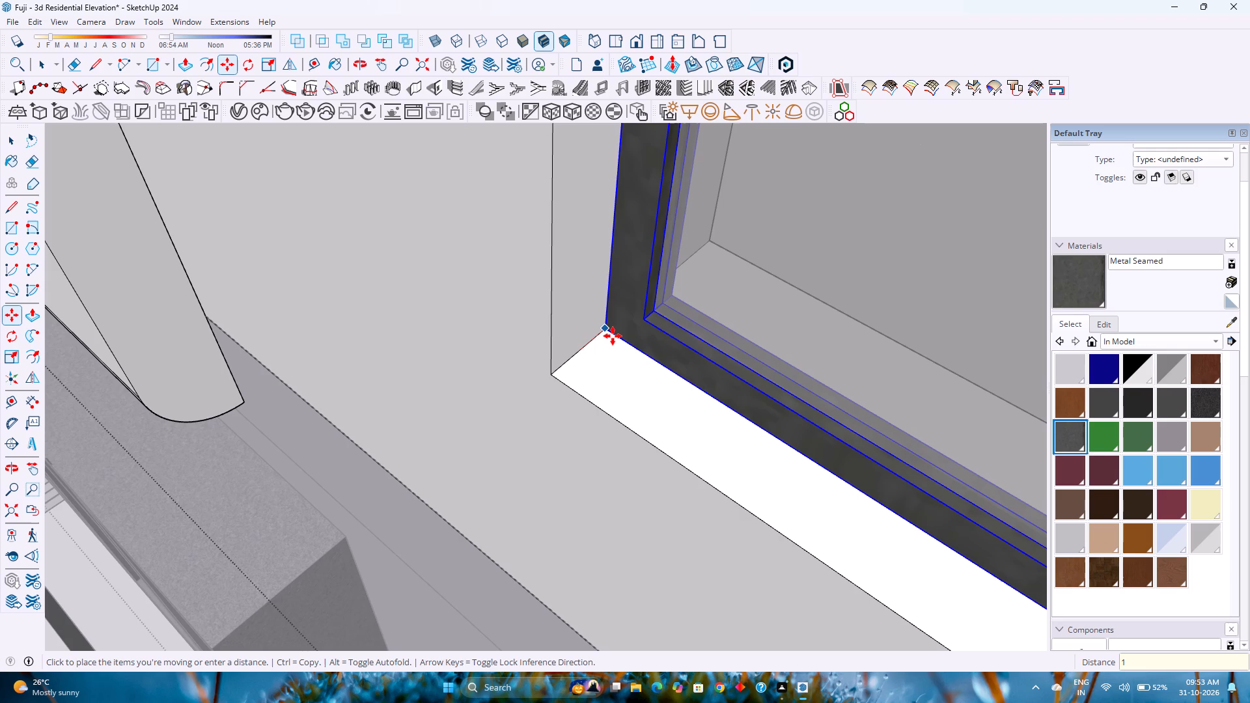
key("Return")
key("space")
scroll(613, 337, "down", 7)
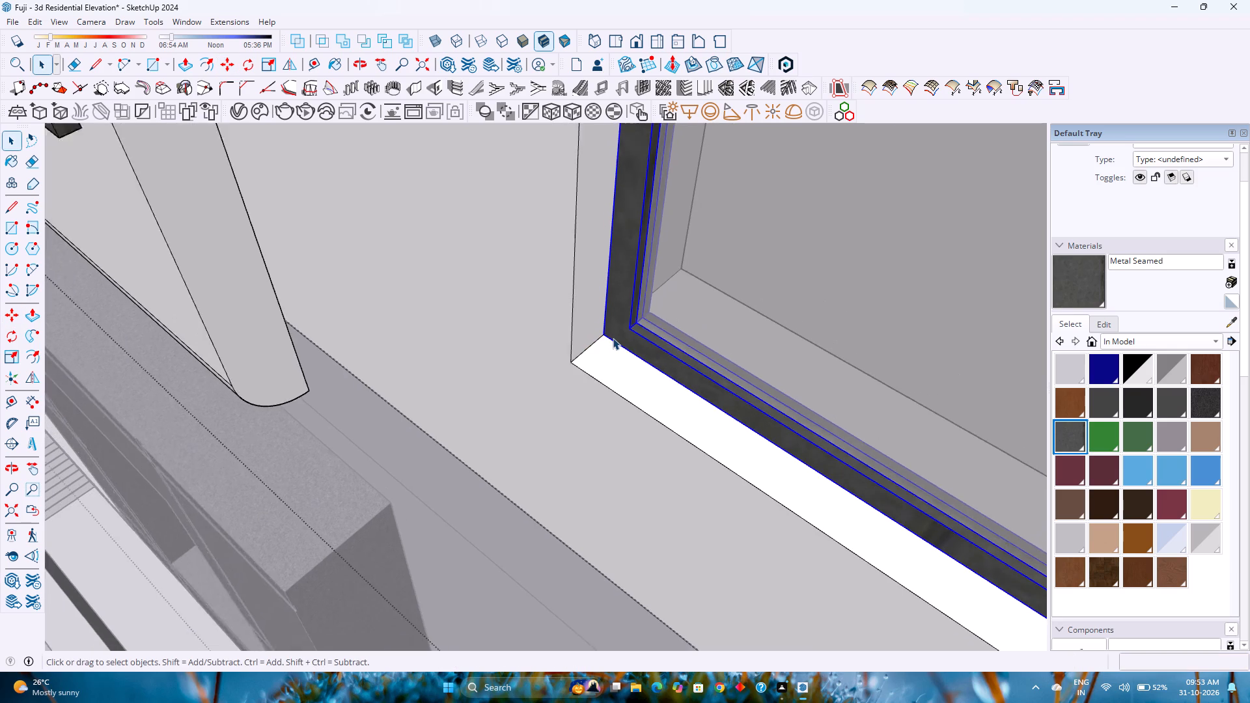
scroll(613, 338, "down", 2)
key("Escape")
scroll(612, 338, "down", 14)
Save the model with the whole building in view.
middle_click_drag(595, 365, 824, 307)
scroll(826, 307, "down", 5)
middle_click_drag(682, 425, 721, 340)
middle_click(721, 340)
scroll(723, 338, "down", 5)
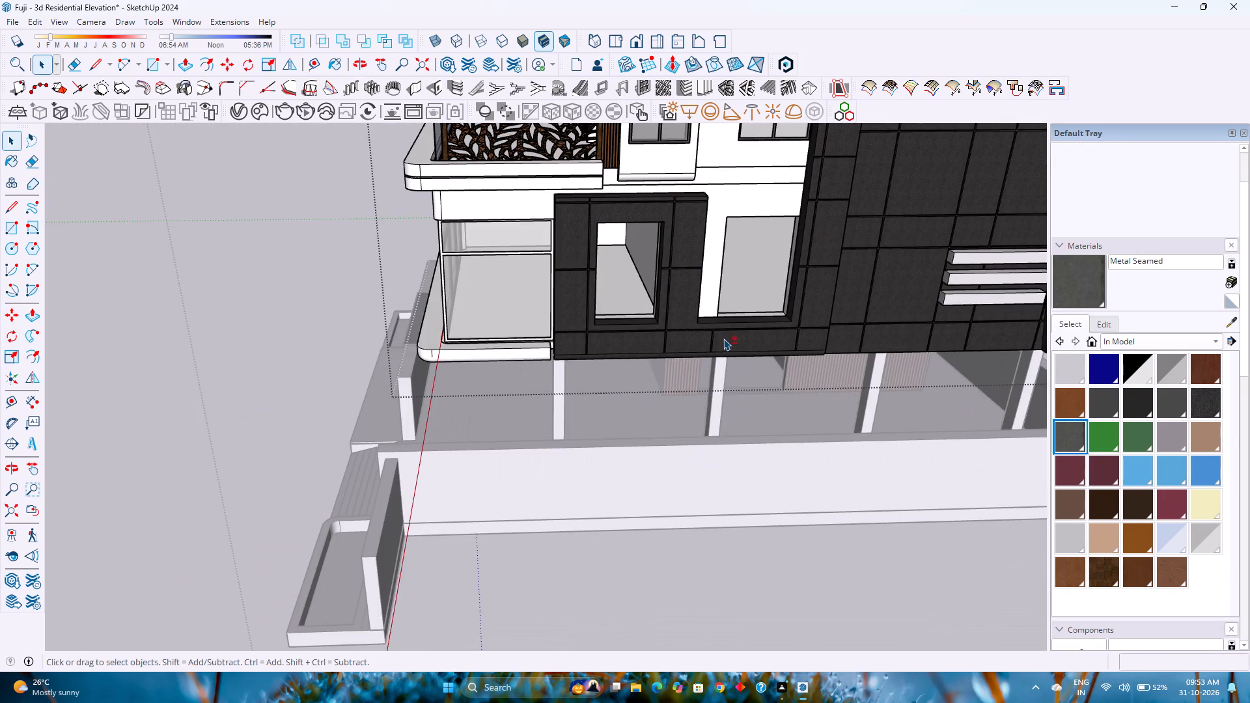
middle_click_drag(723, 338, 701, 495, "shift")
scroll(692, 448, "down", 4)
middle_click_drag(690, 444, 787, 342)
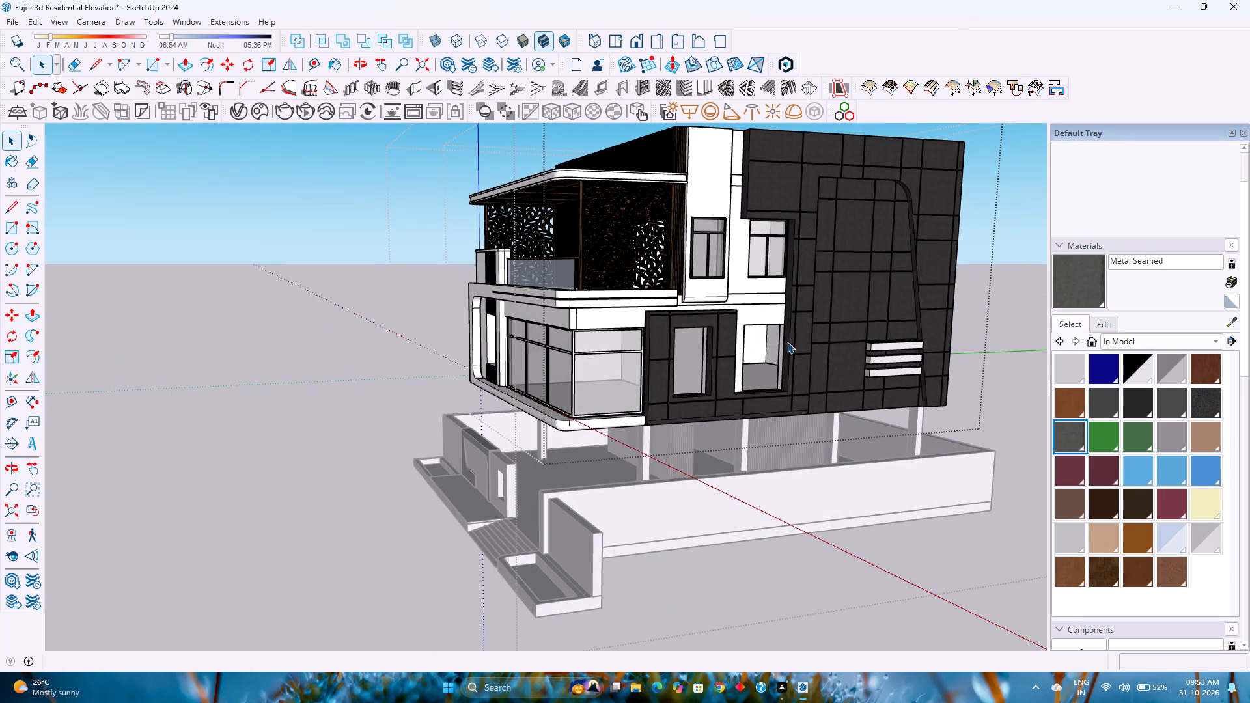
key("ctrl+s")
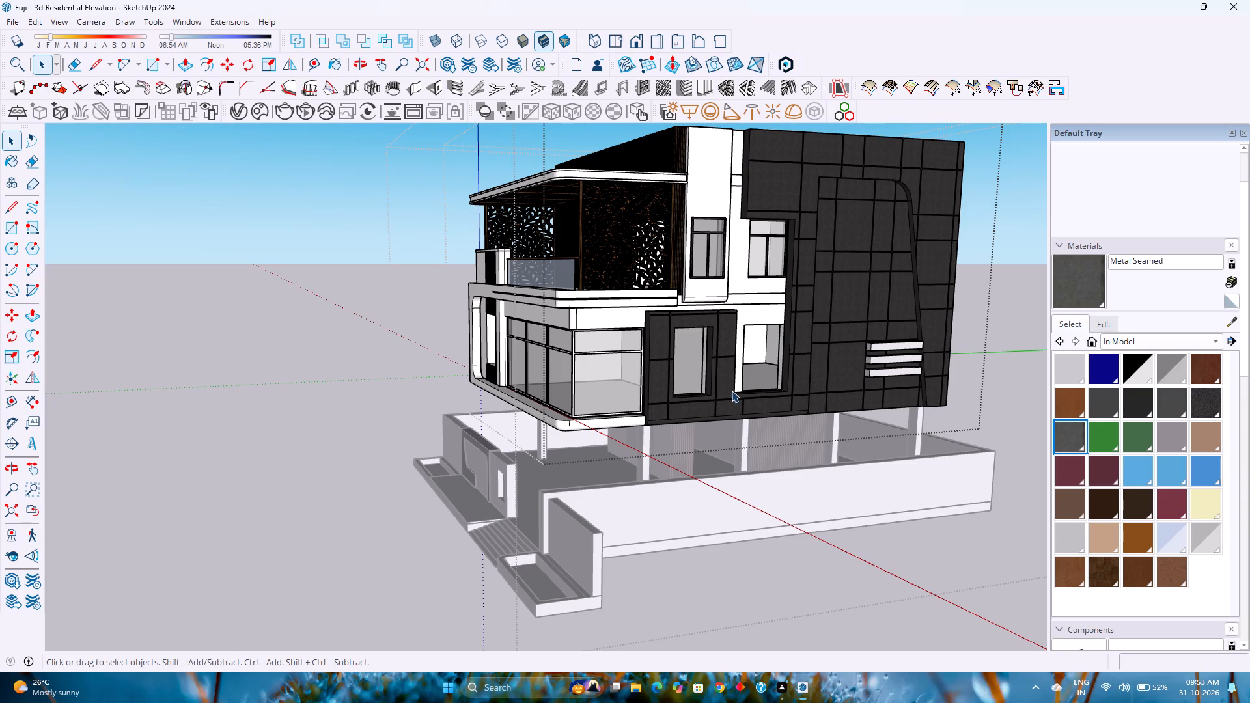
Open the lower-floor wall group and draw a 6' 6" by 4' 6" rectangle over the window opening beside the dark cladding.
left_click(762, 321)
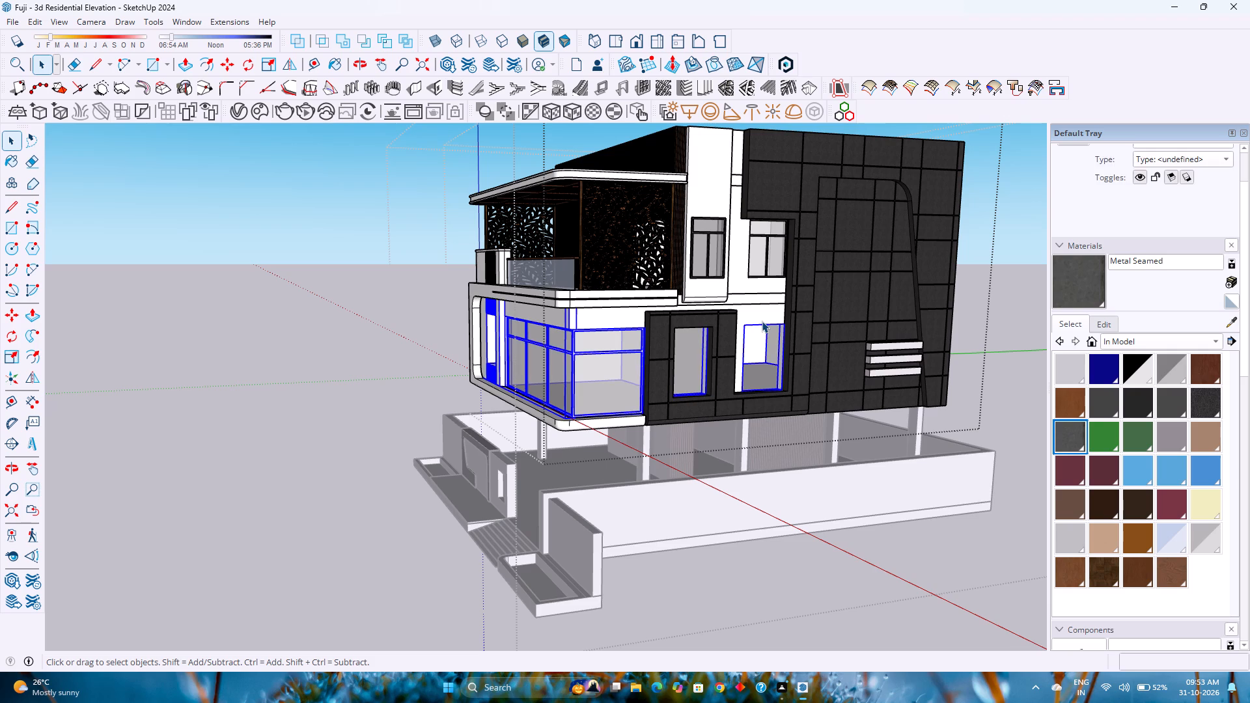
double_click(763, 317)
scroll(758, 322, "up", 3)
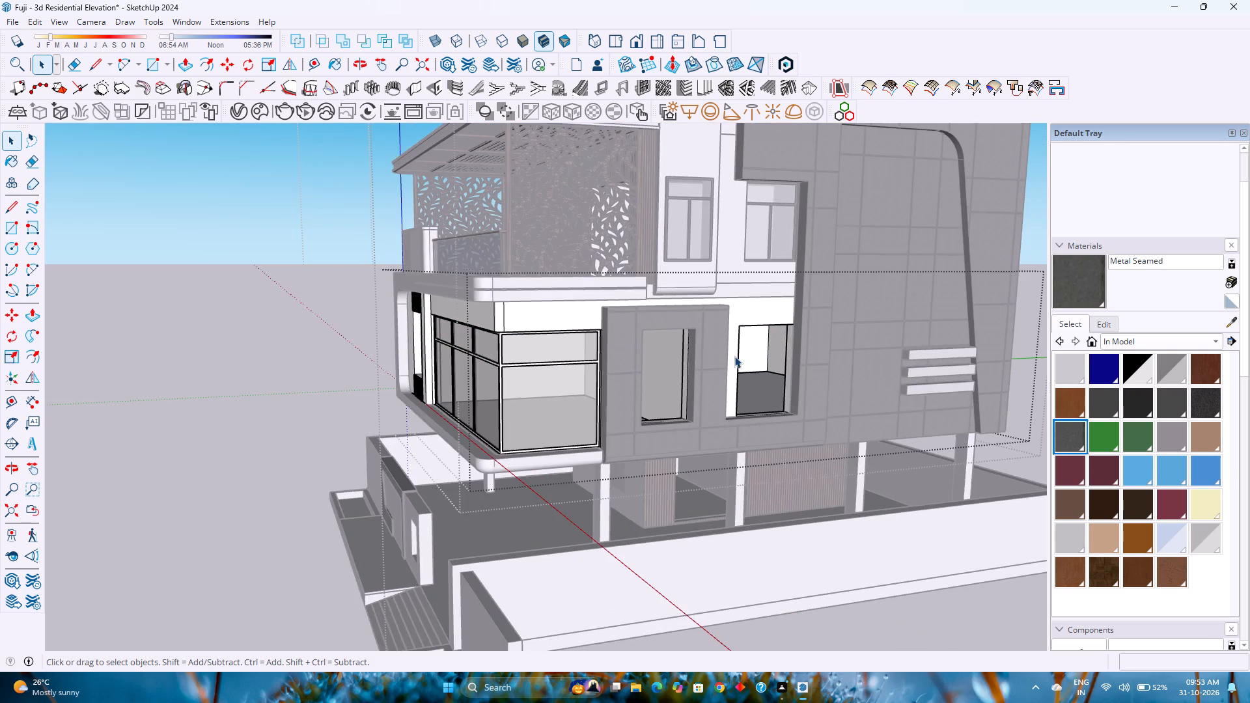
scroll(734, 356, "up", 5)
middle_click_drag(734, 357, 753, 432)
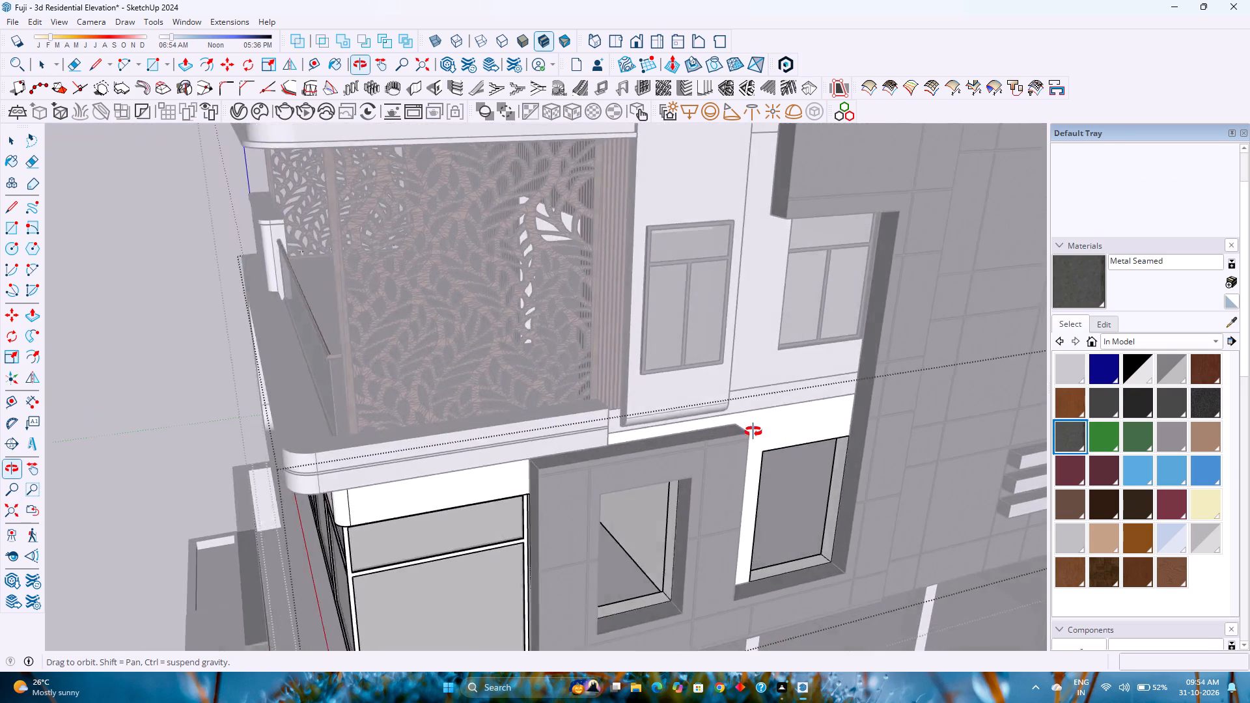
middle_click_drag(753, 432, 718, 375)
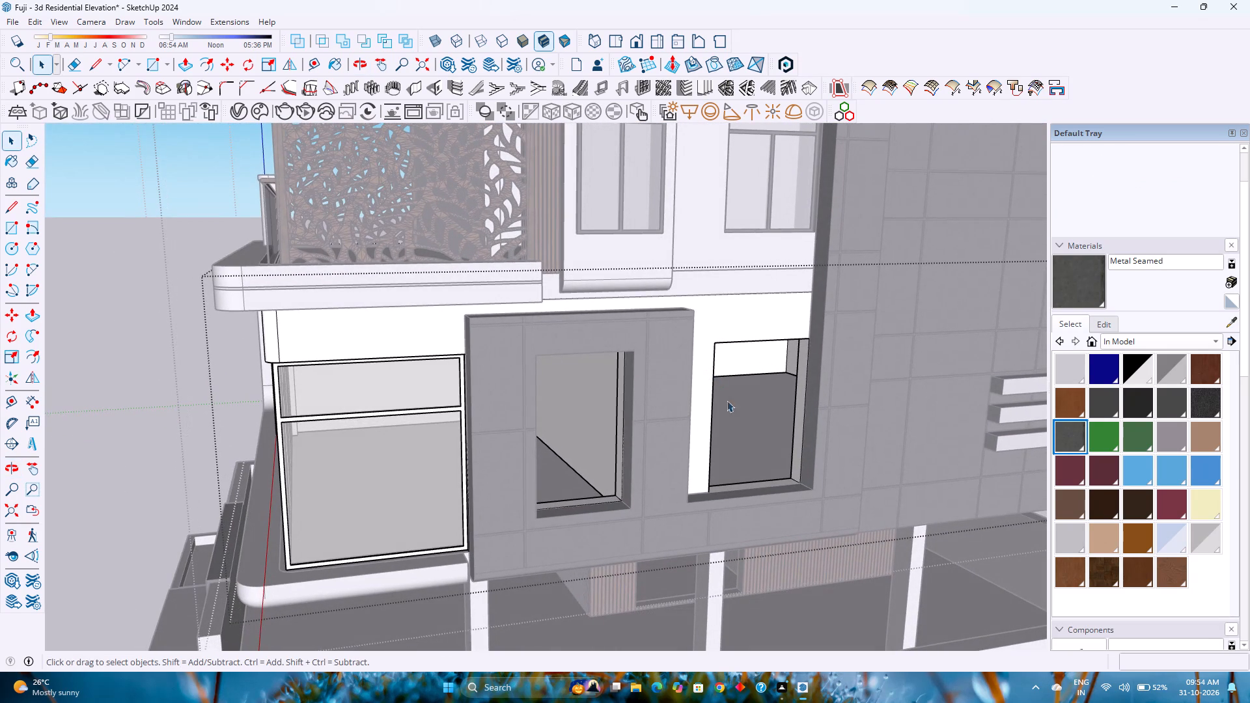
middle_click_drag(730, 417, 700, 395)
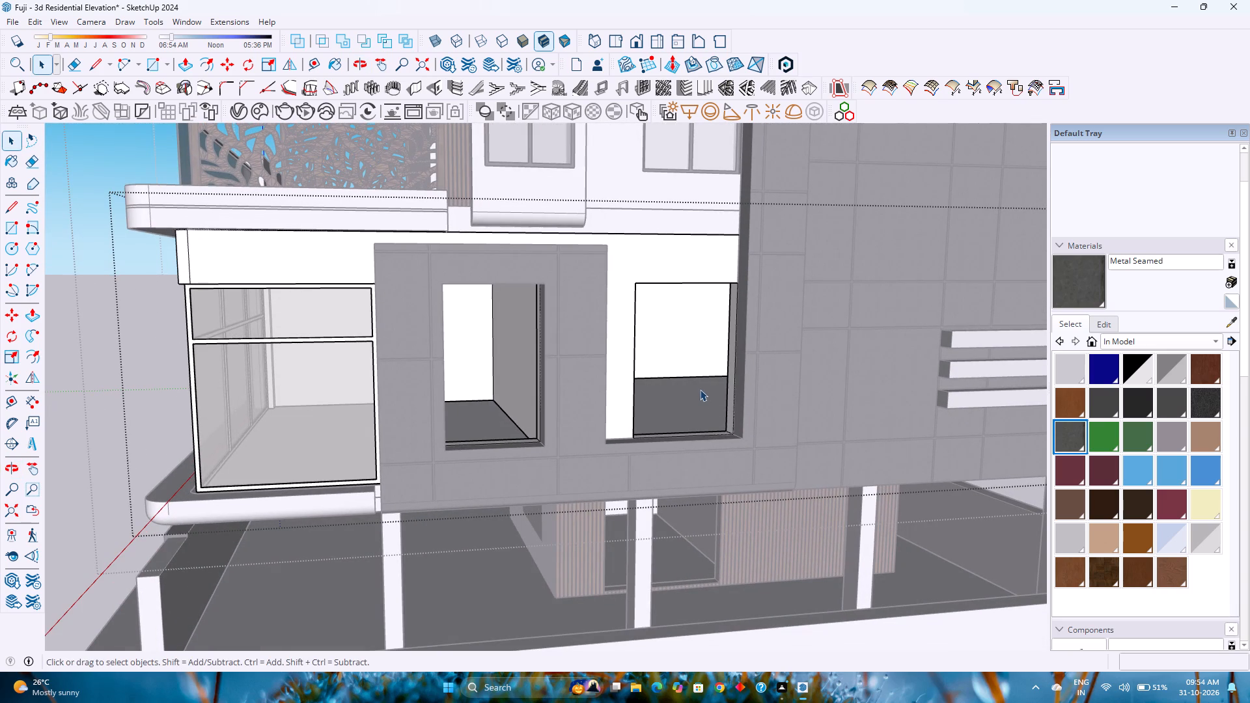
key("r")
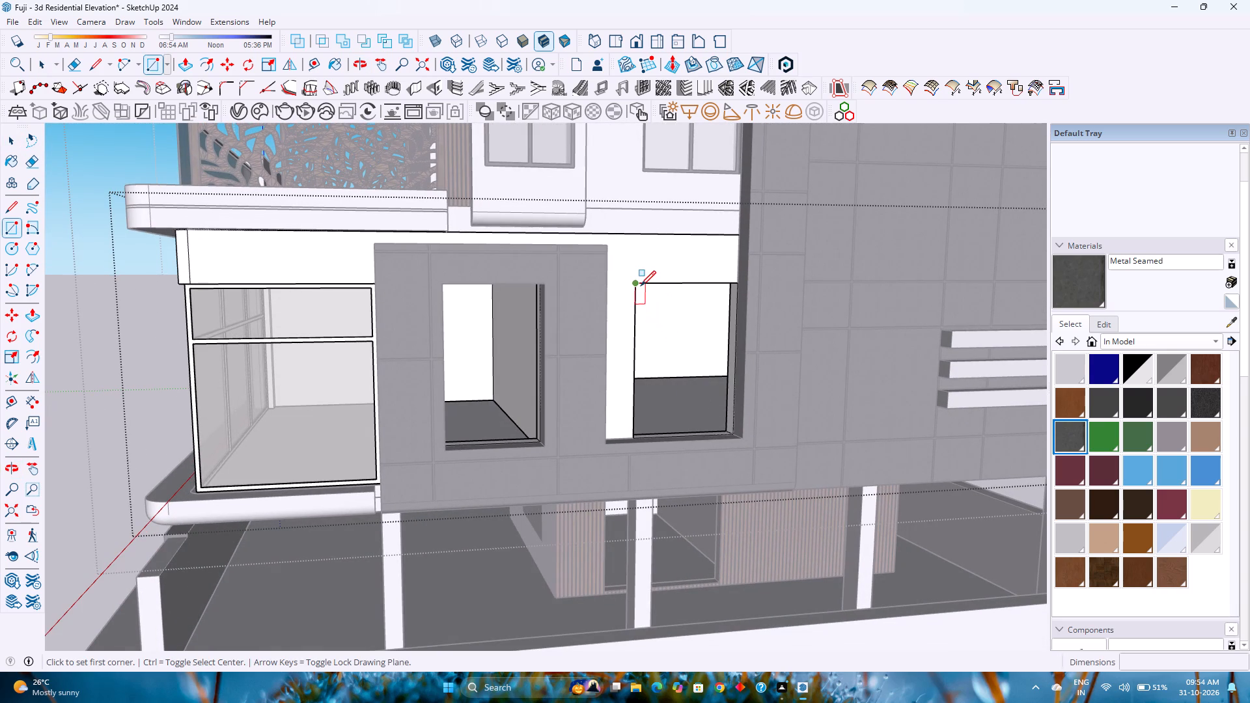
left_click(639, 284)
left_click(732, 430)
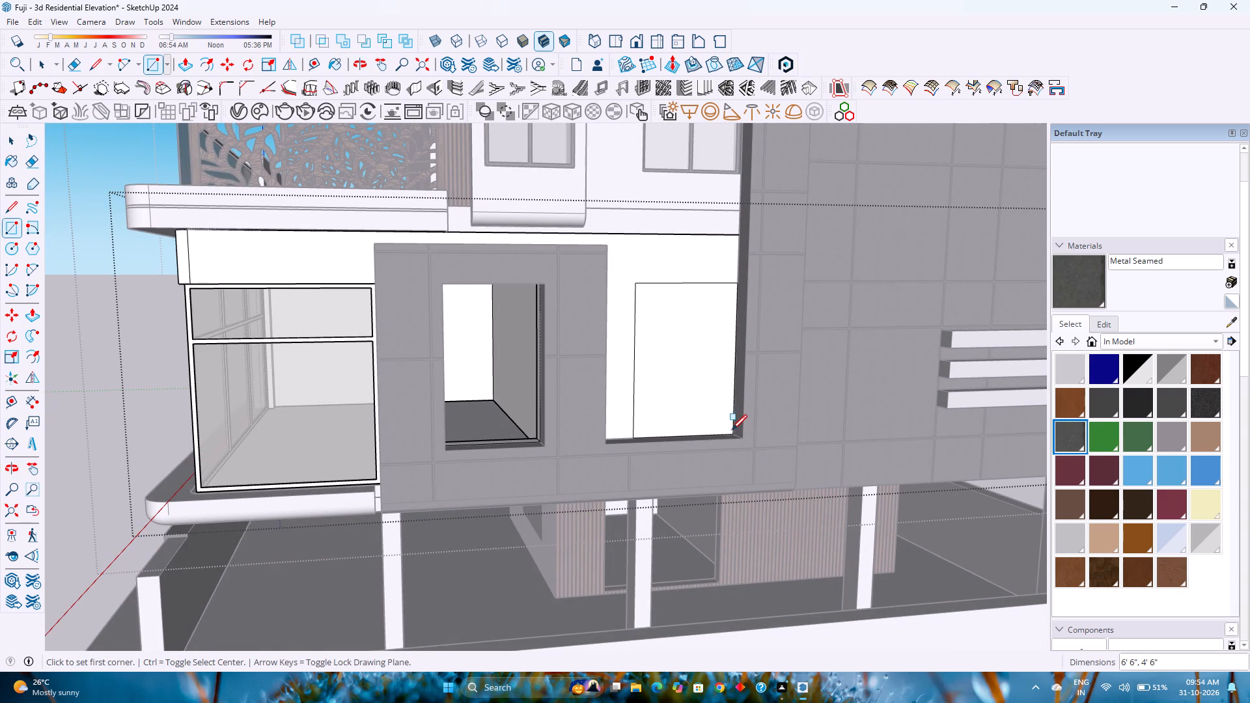
Turn the new rectangle's face and edges into a group.
key("space")
double_click(697, 387)
right_click(697, 387)
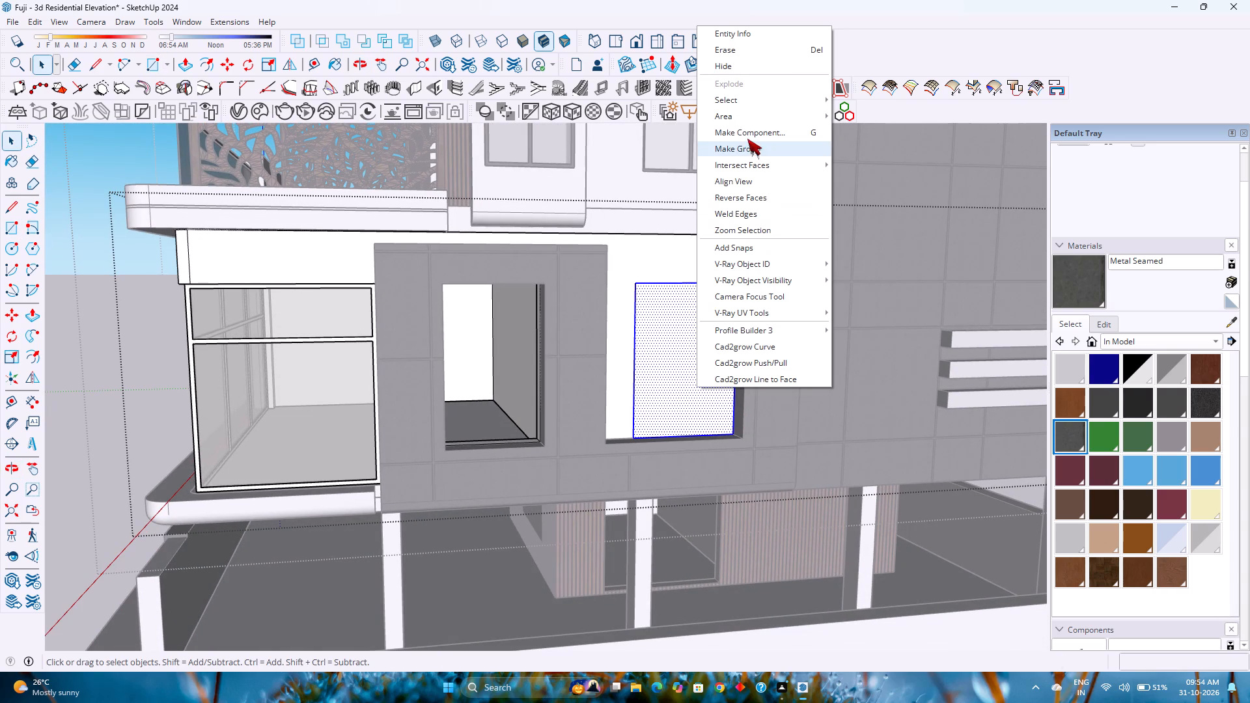
left_click(767, 150)
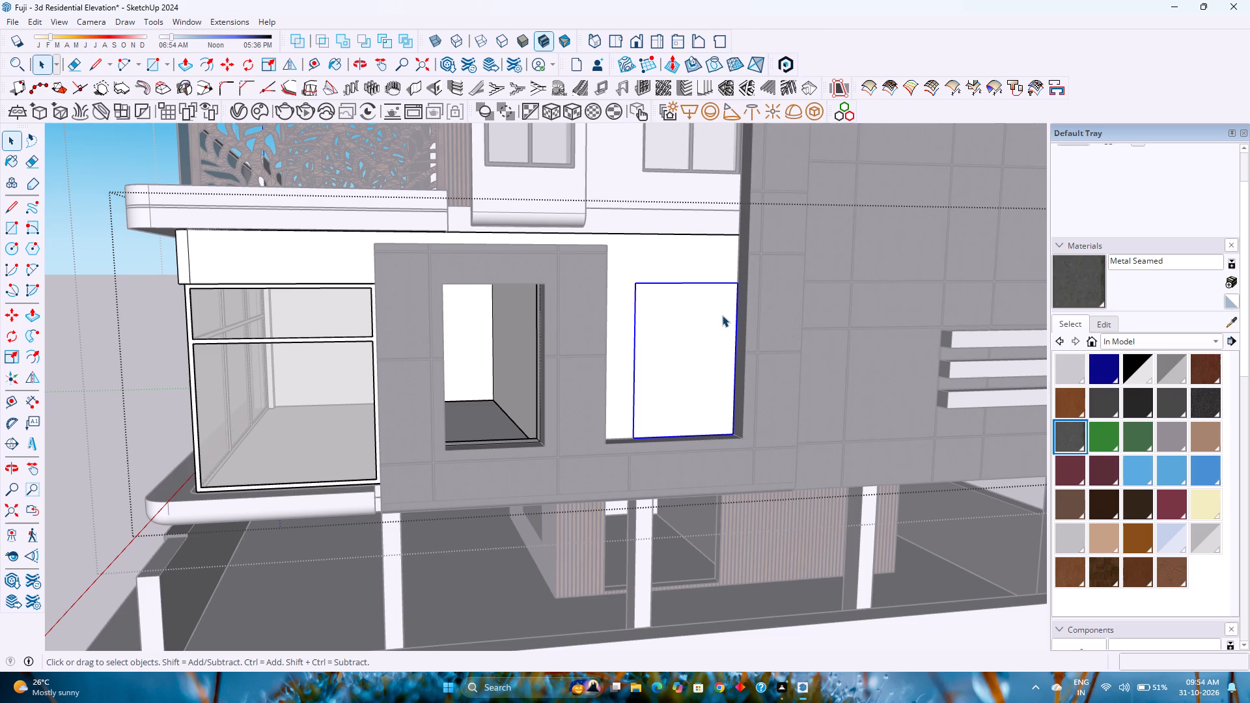
Open the rectangle group and offset its outline 1.5" inward for the window frame.
double_click(718, 320)
scroll(718, 320, "up", 3)
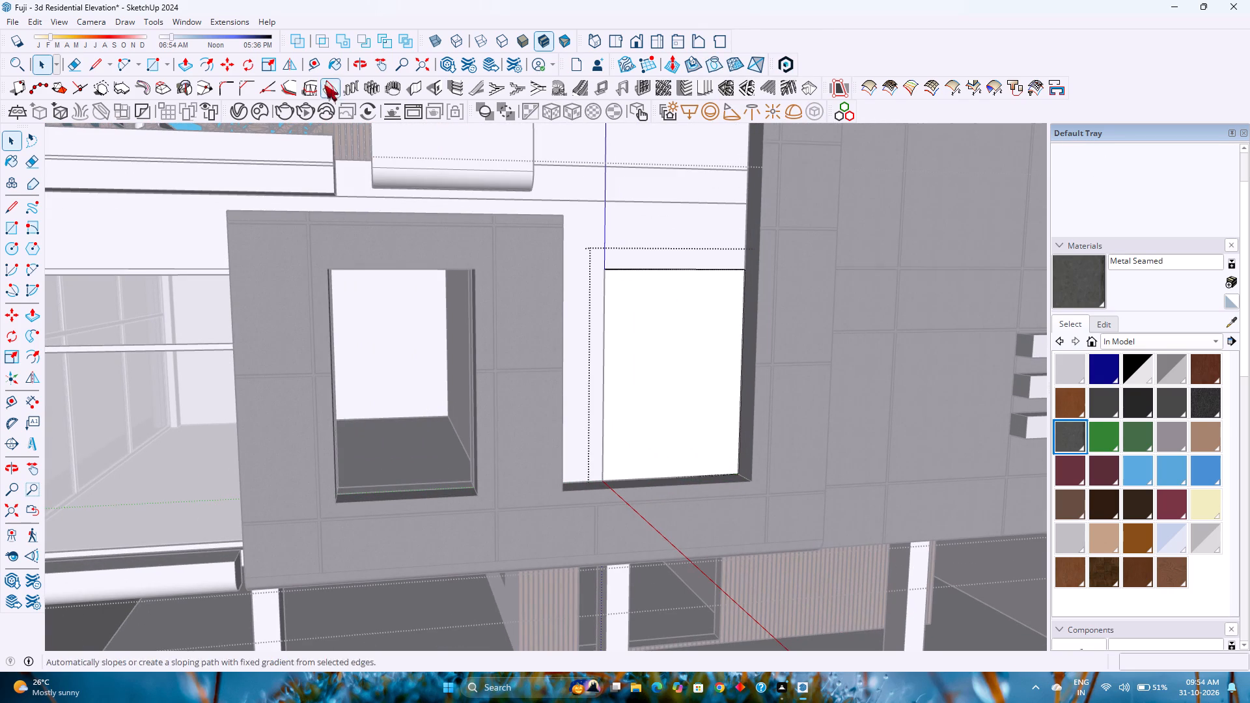
left_click(213, 63)
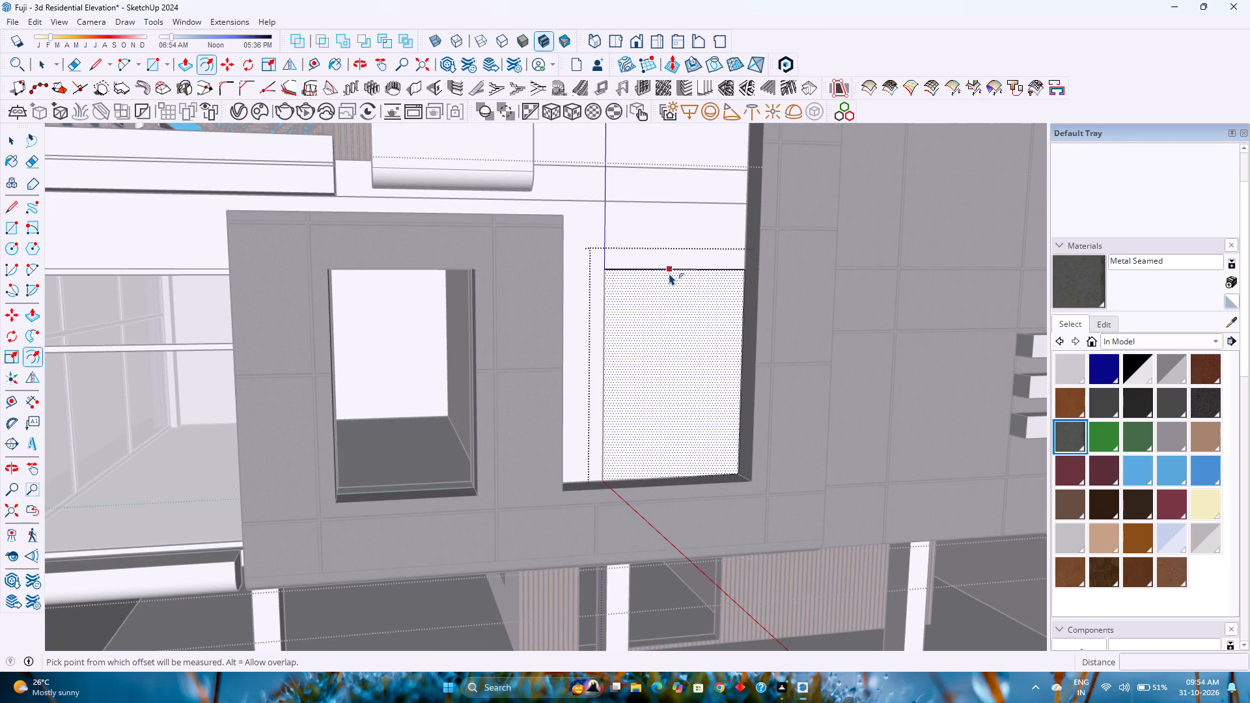
left_click(669, 273)
type("1.5")
key("Return")
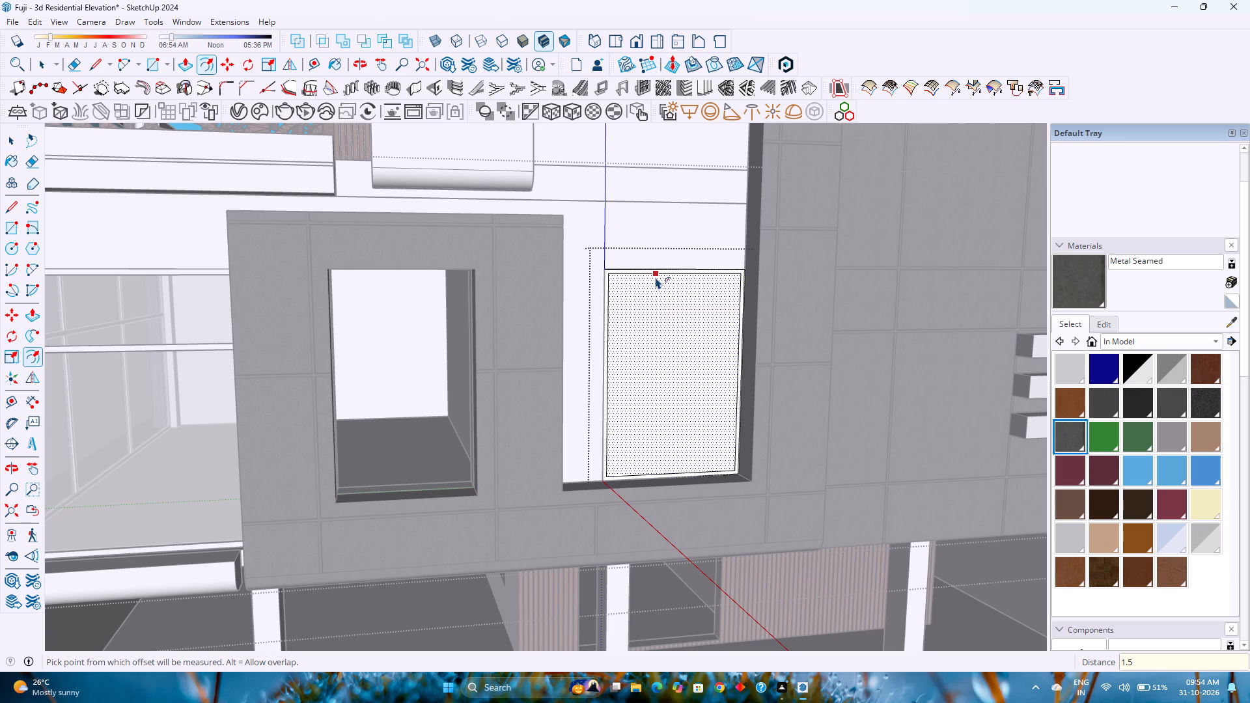
key("space")
Copy the top edge of the frame's inner outline 1' 6" straight down across the window face.
scroll(668, 280, "up", 1)
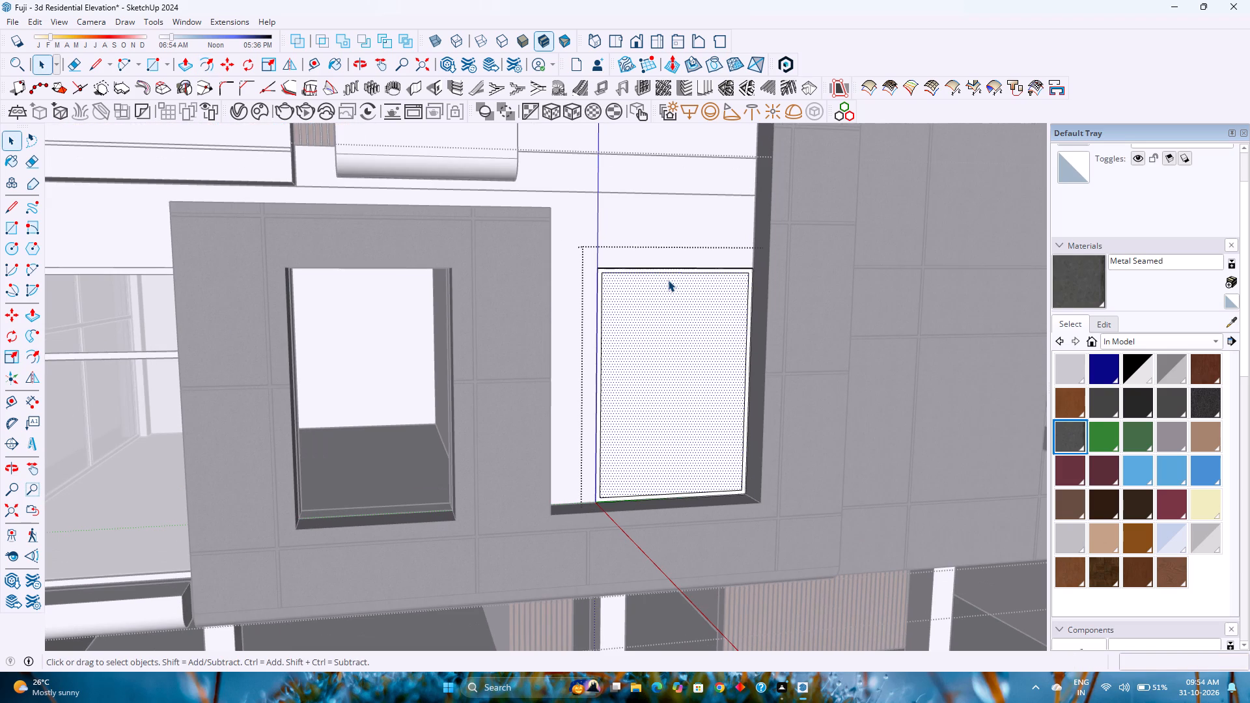
left_click(674, 271)
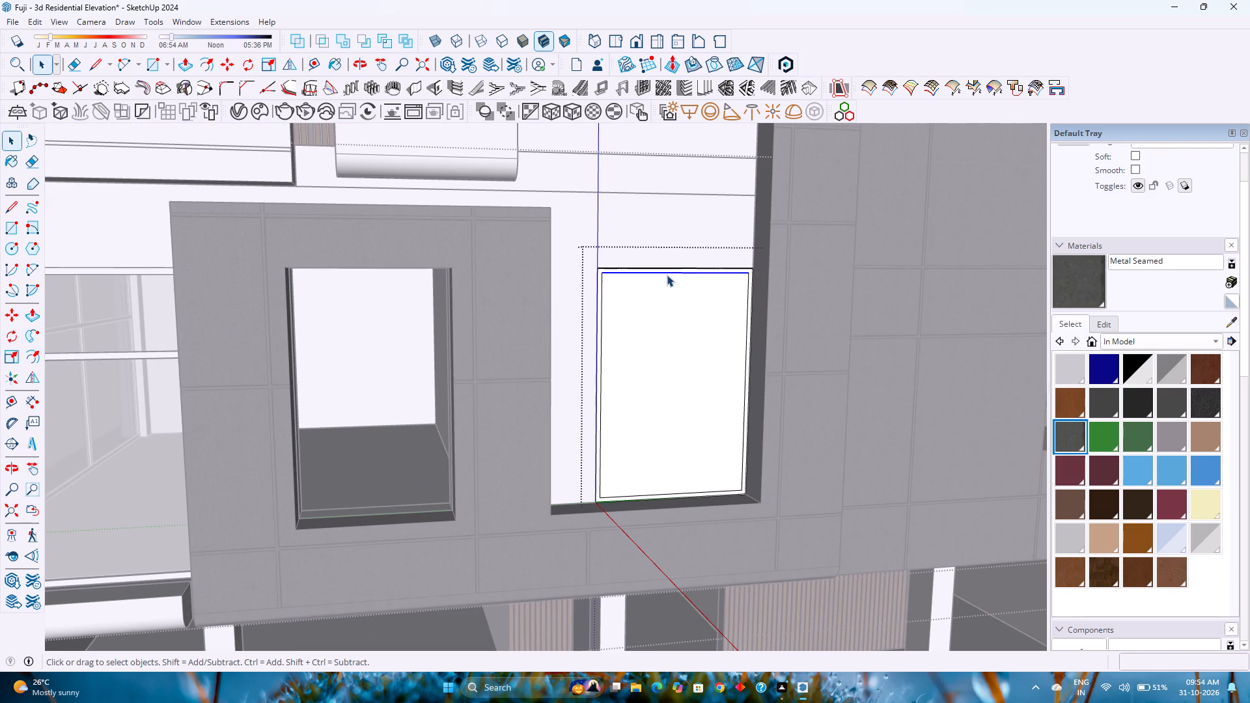
key("m")
left_click(609, 277)
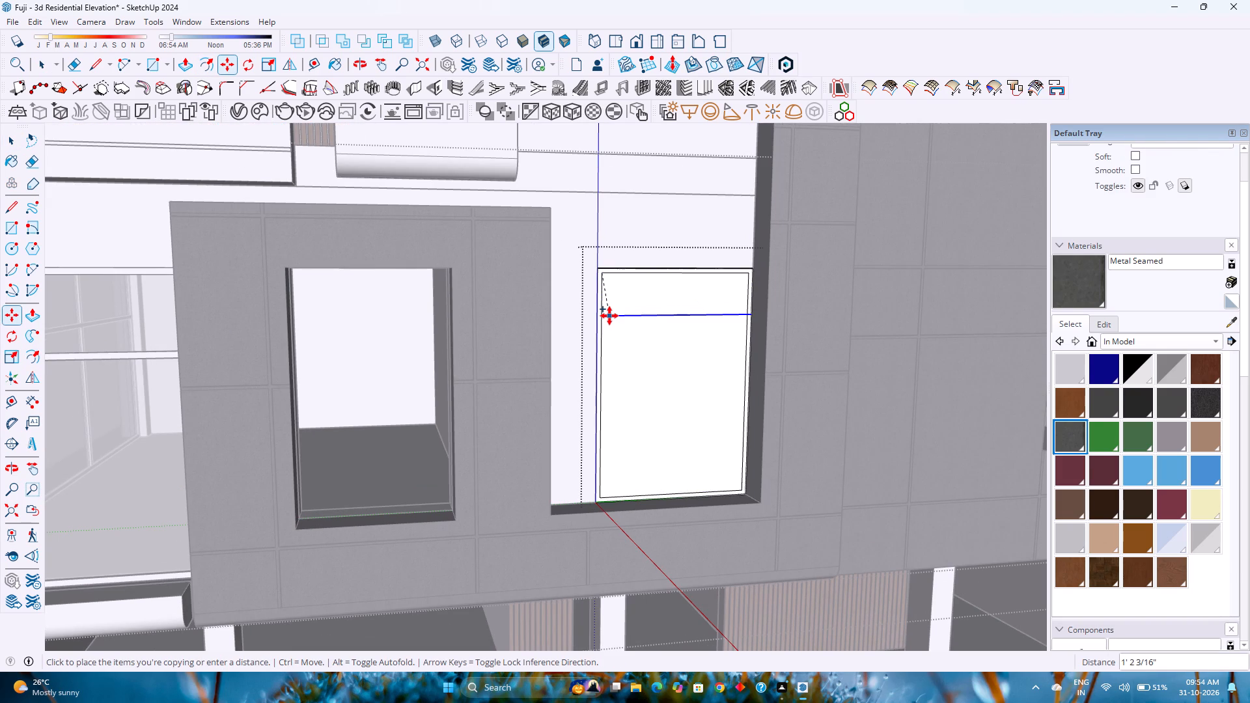
key("Up")
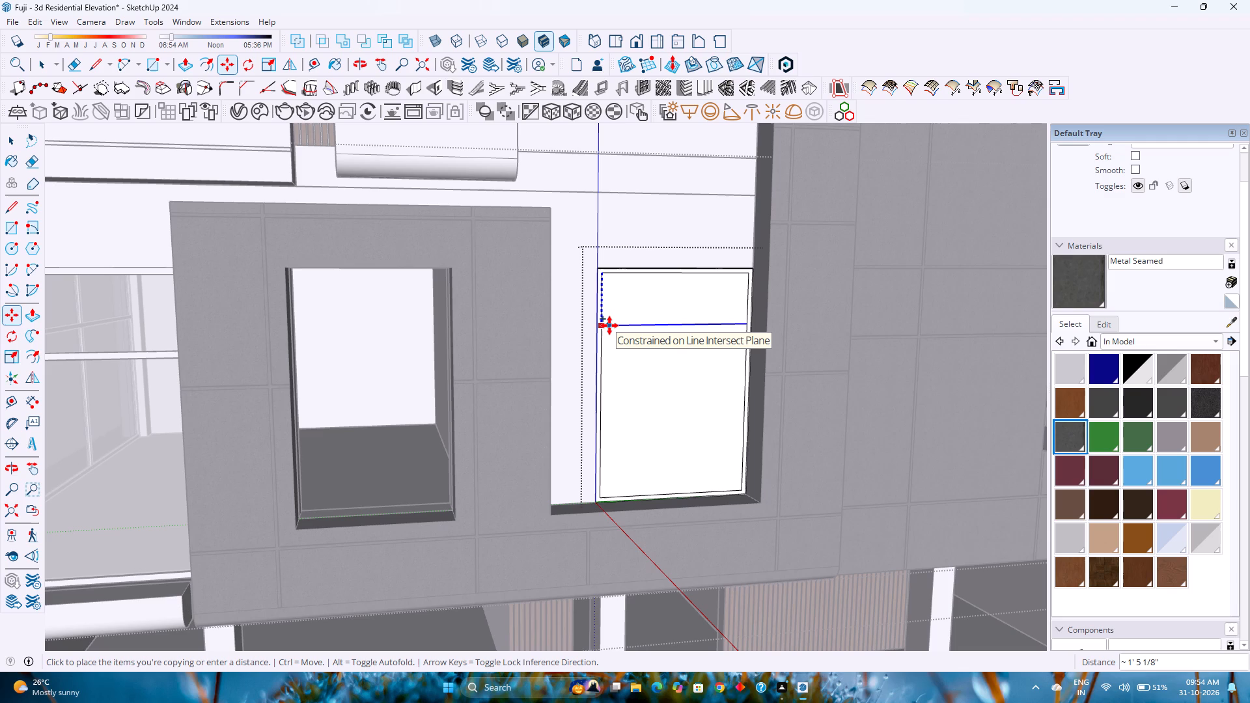
type("1'")
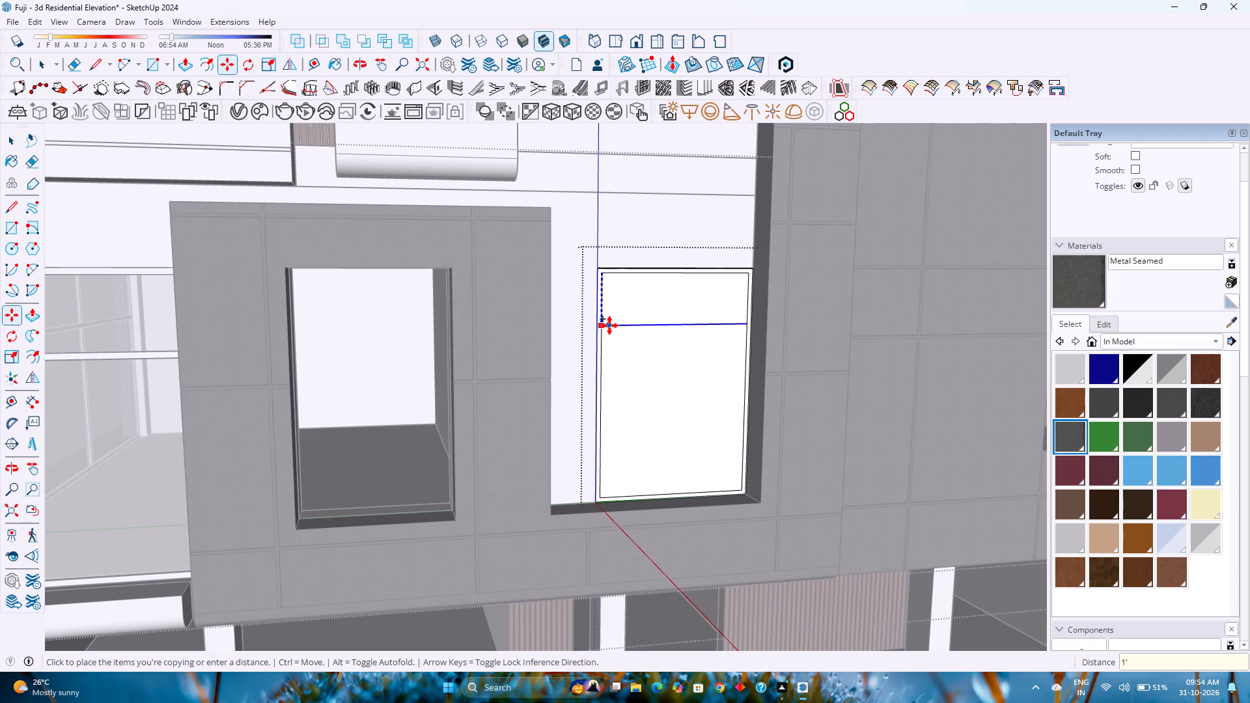
type("6\"")
key("Return")
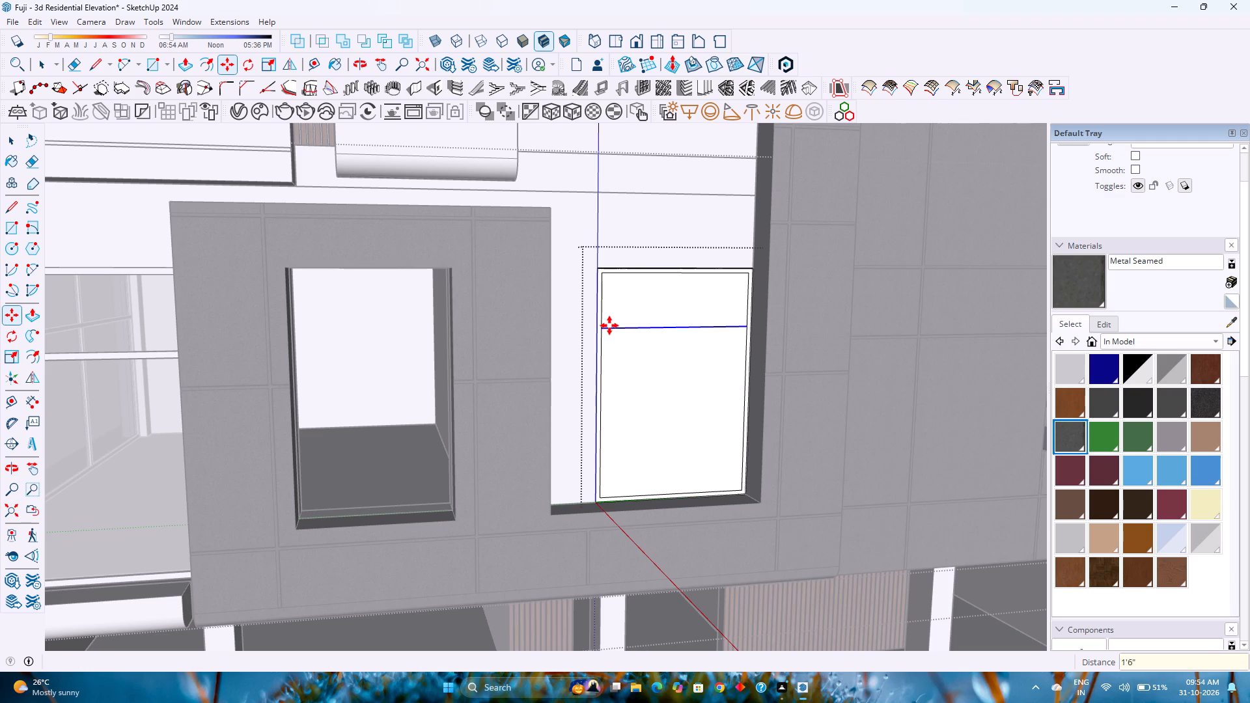
Form the transom bar by copying the new line 1.5" lower and erasing the short edge pieces at both ends.
scroll(609, 325, "up", 6)
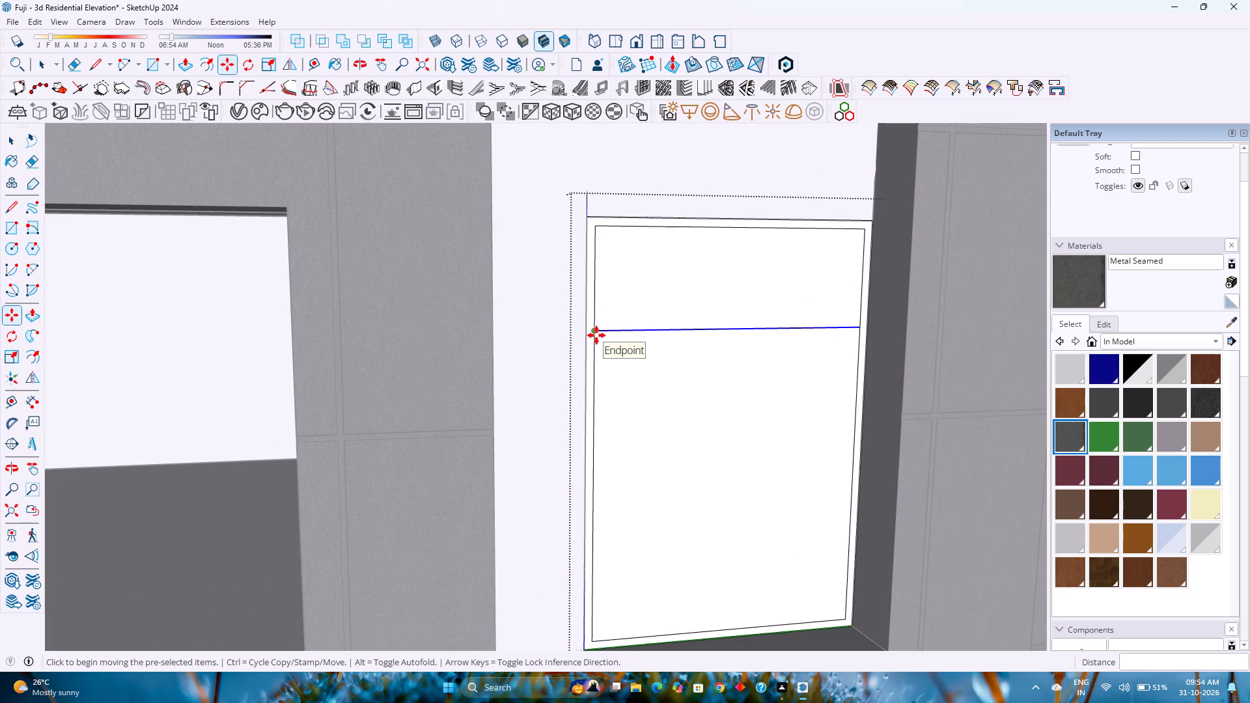
left_click(596, 335)
key("Up")
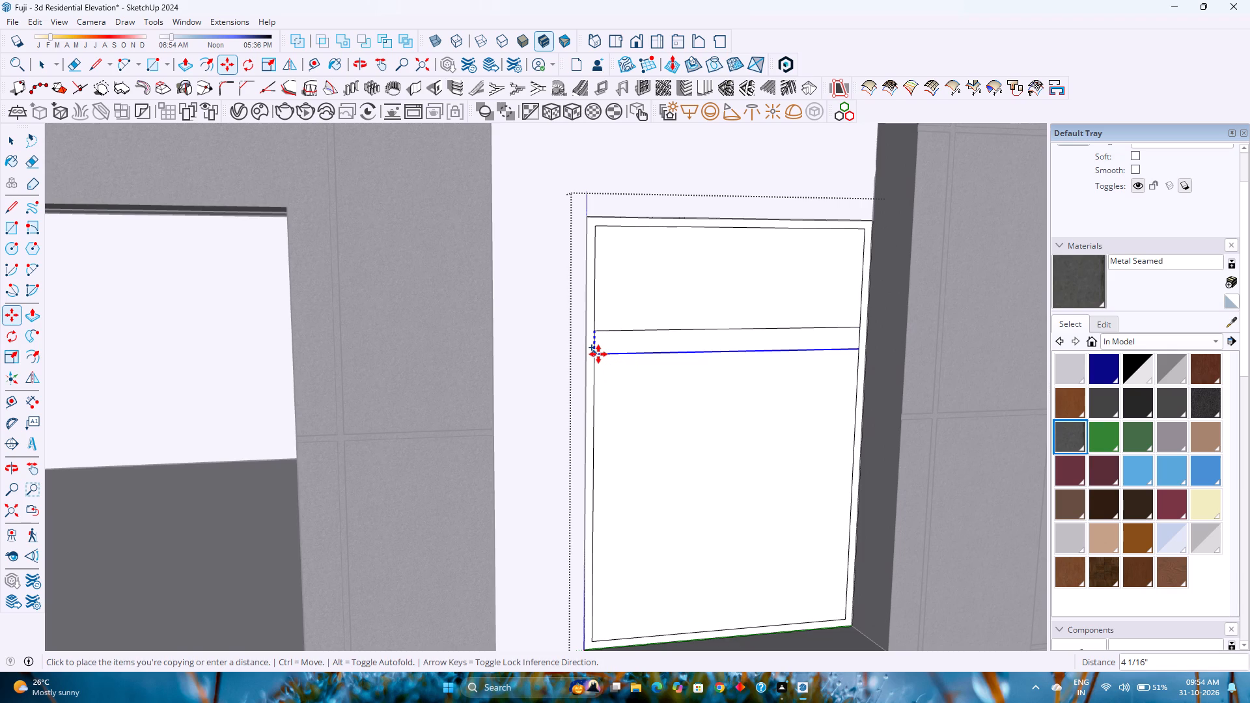
key("1")
type(".5")
key("Return")
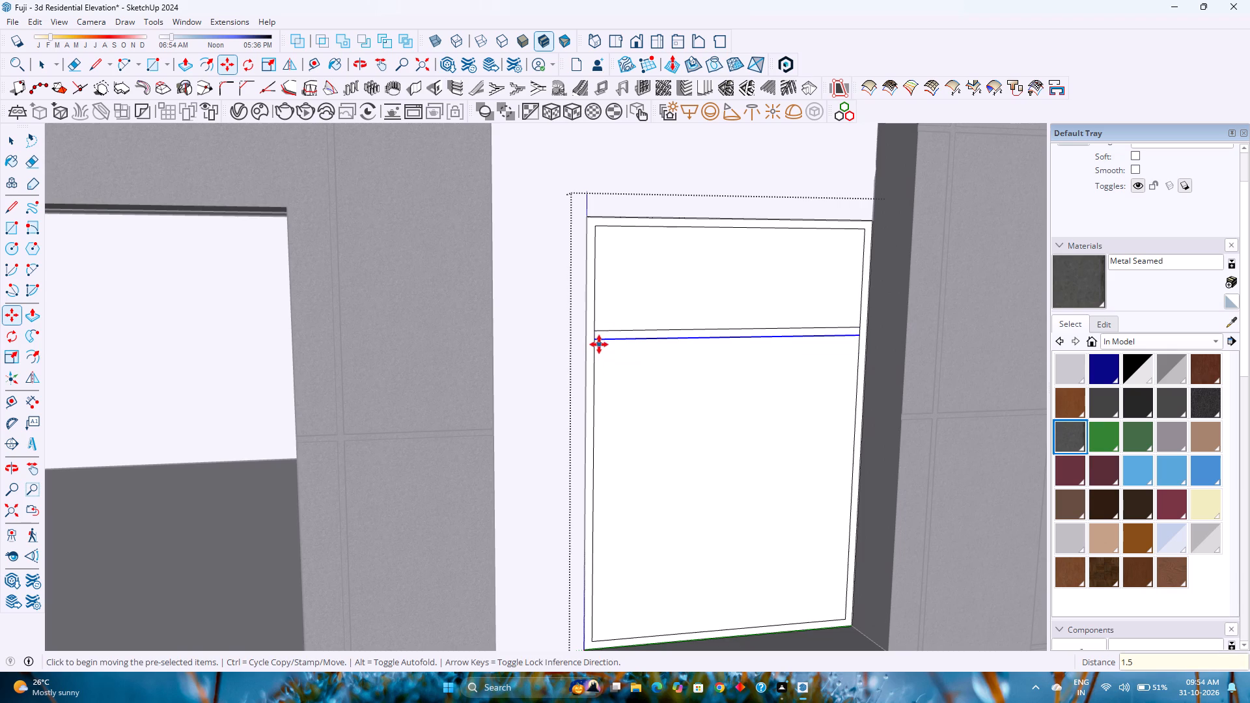
key("e")
scroll(595, 335, "up", 4)
left_click(594, 337)
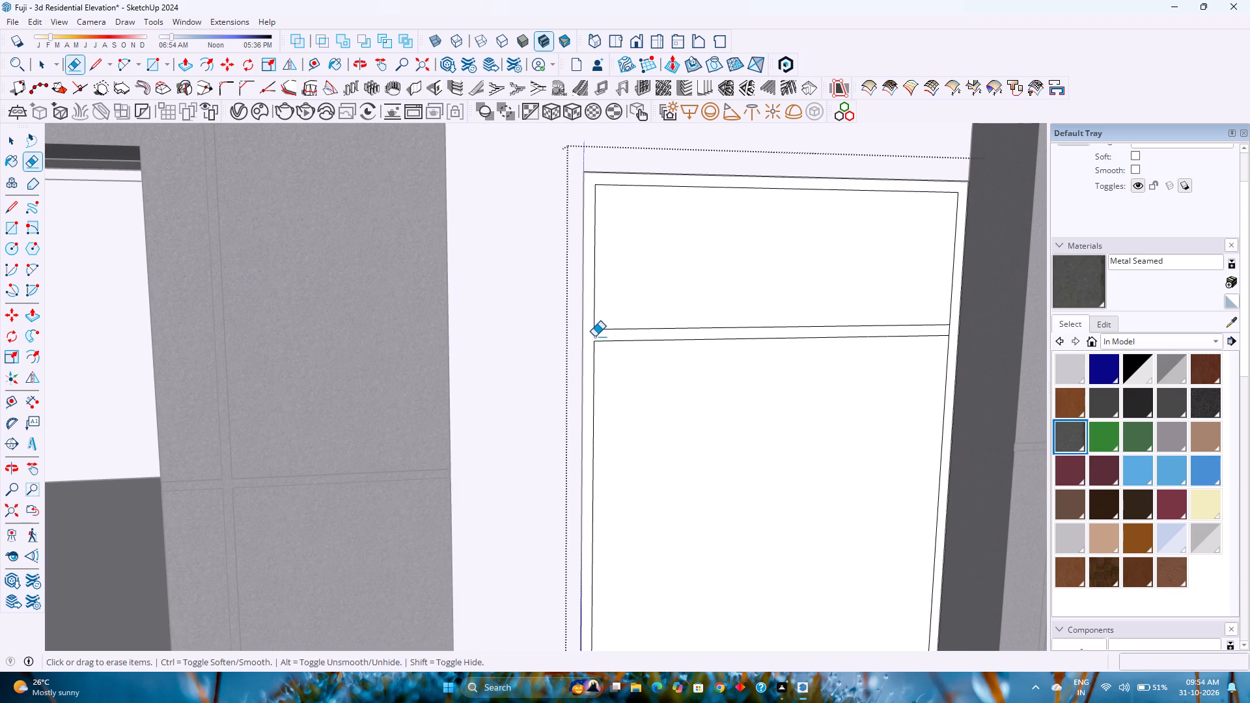
left_click(949, 331)
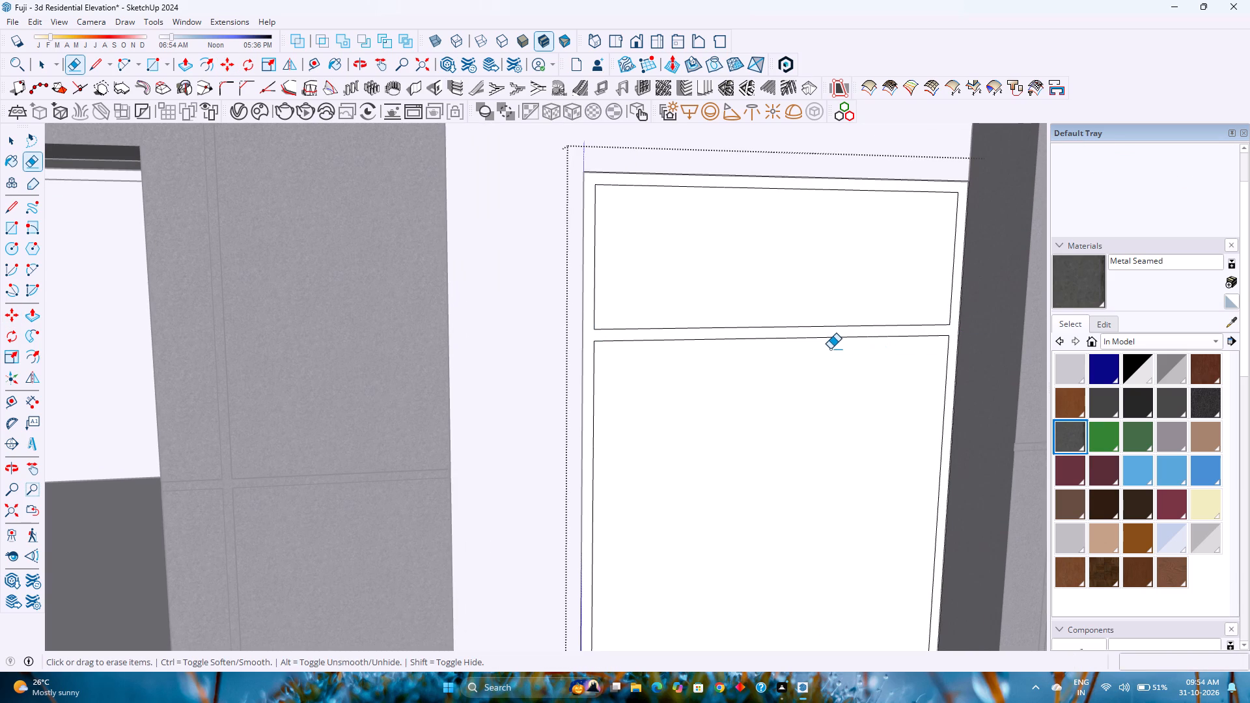
key("space")
Copy the left edge of the pane below the transom to the midpoint of the transom's lower edge.
scroll(735, 349, "down", 8)
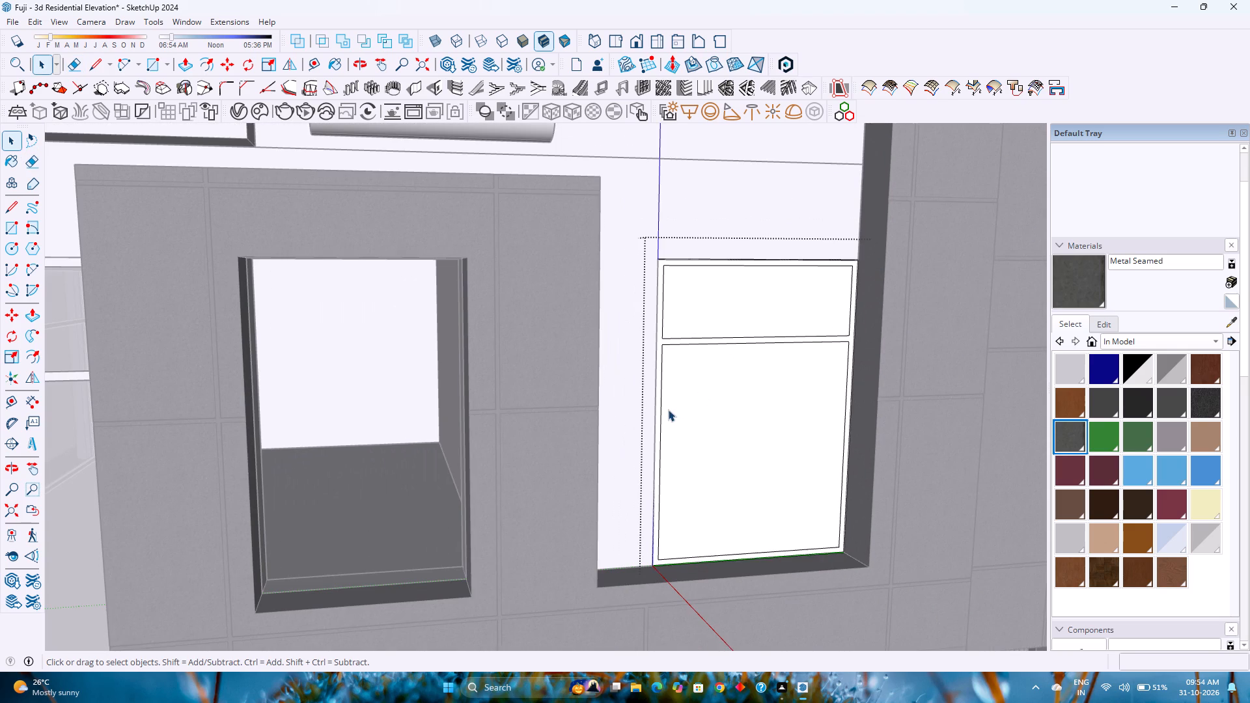
left_click(661, 372)
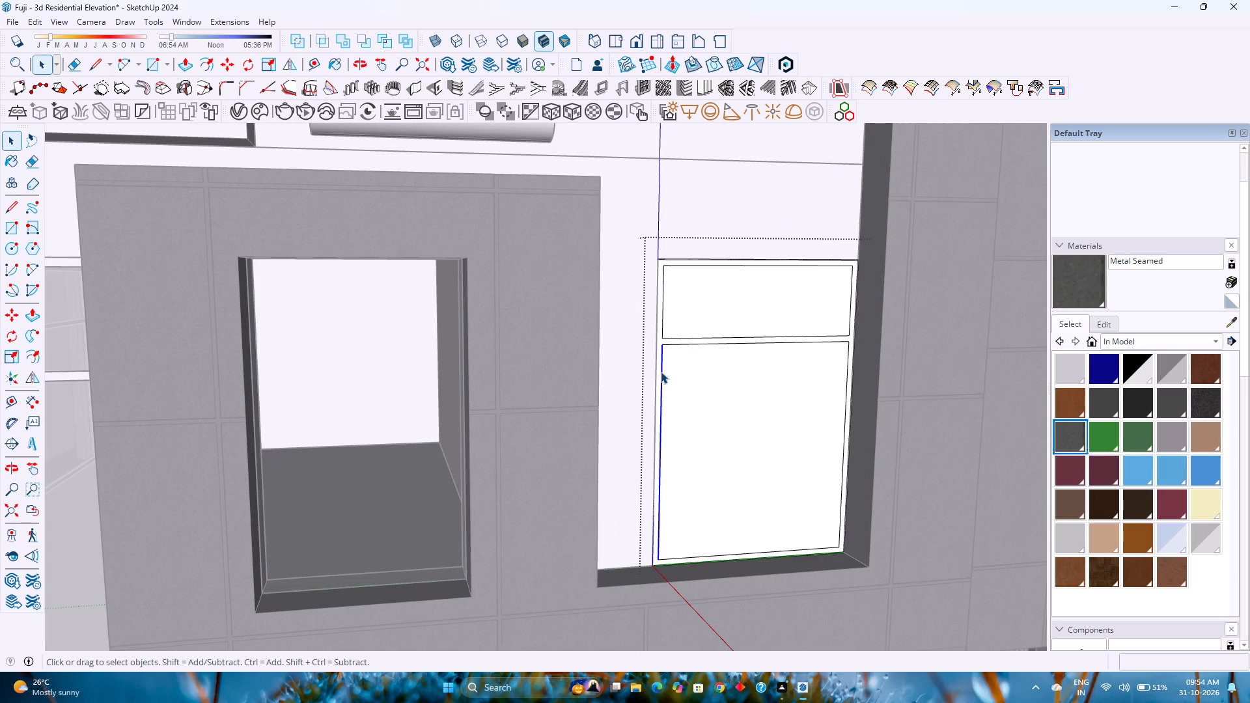
key("m")
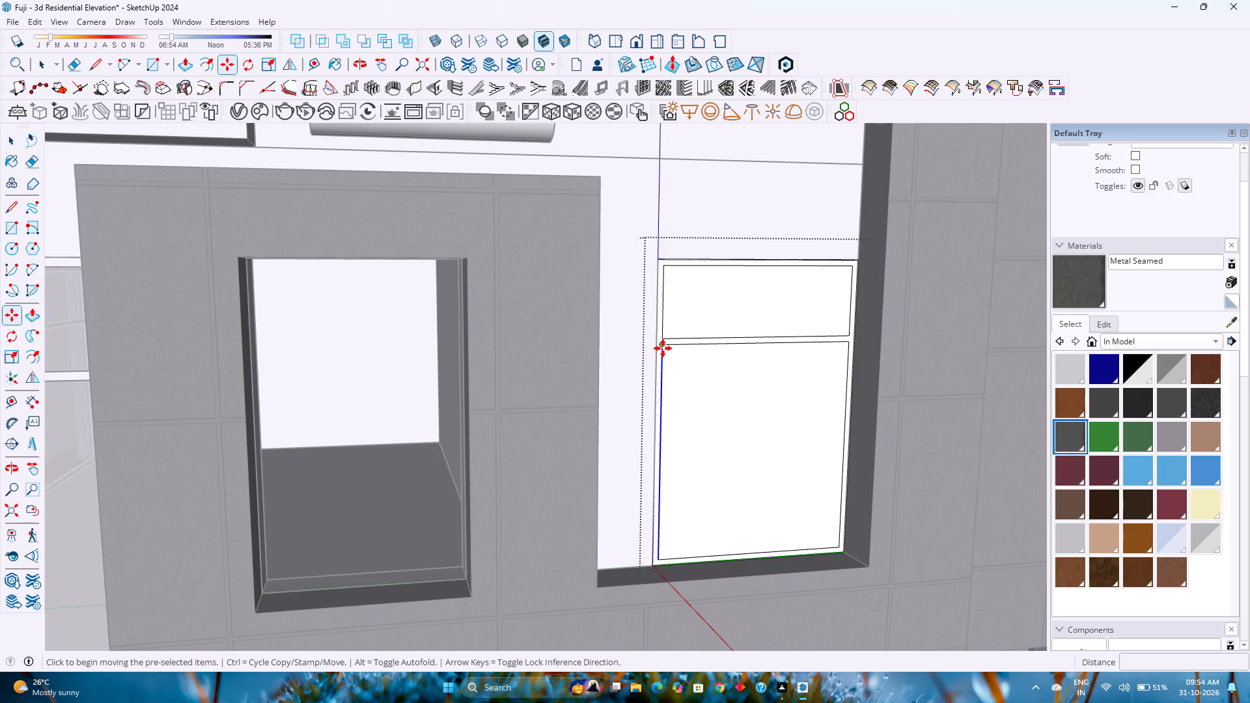
left_click(663, 348)
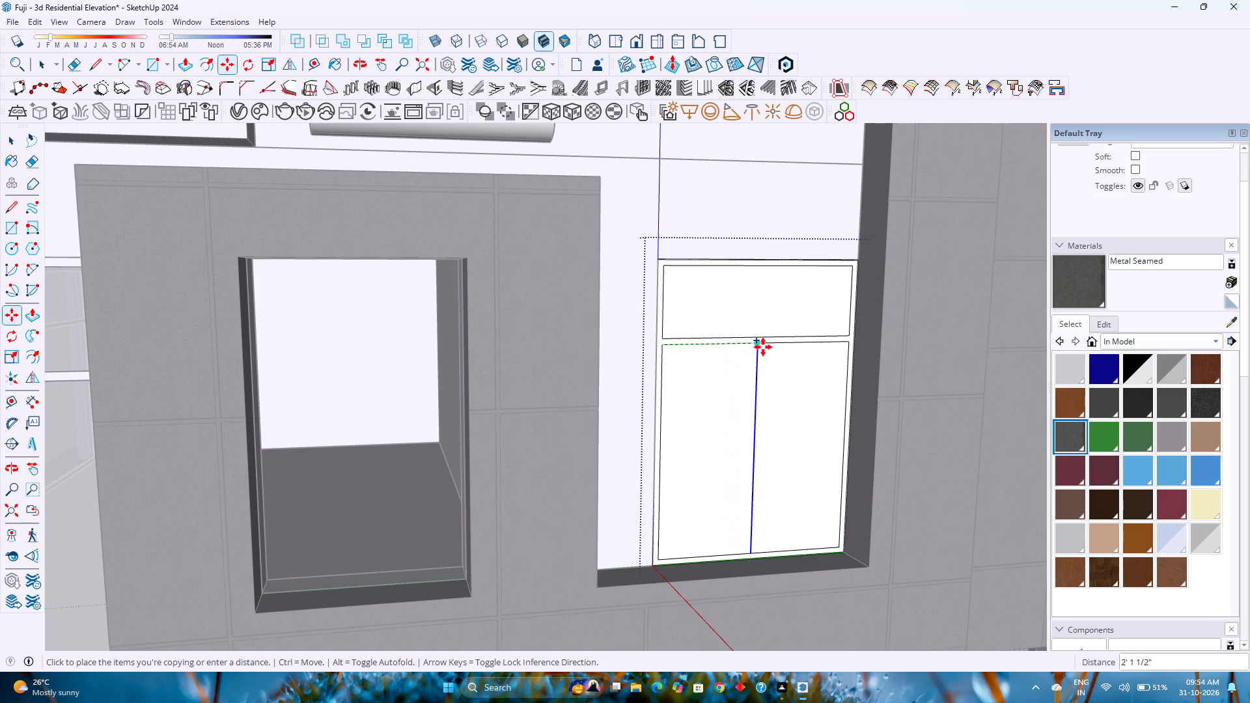
left_click(758, 344)
Shift the copied vertical line 0.75" to the left along the green axis.
scroll(758, 344, "up", 5)
scroll(758, 344, "down", 1)
scroll(758, 344, "up", 3)
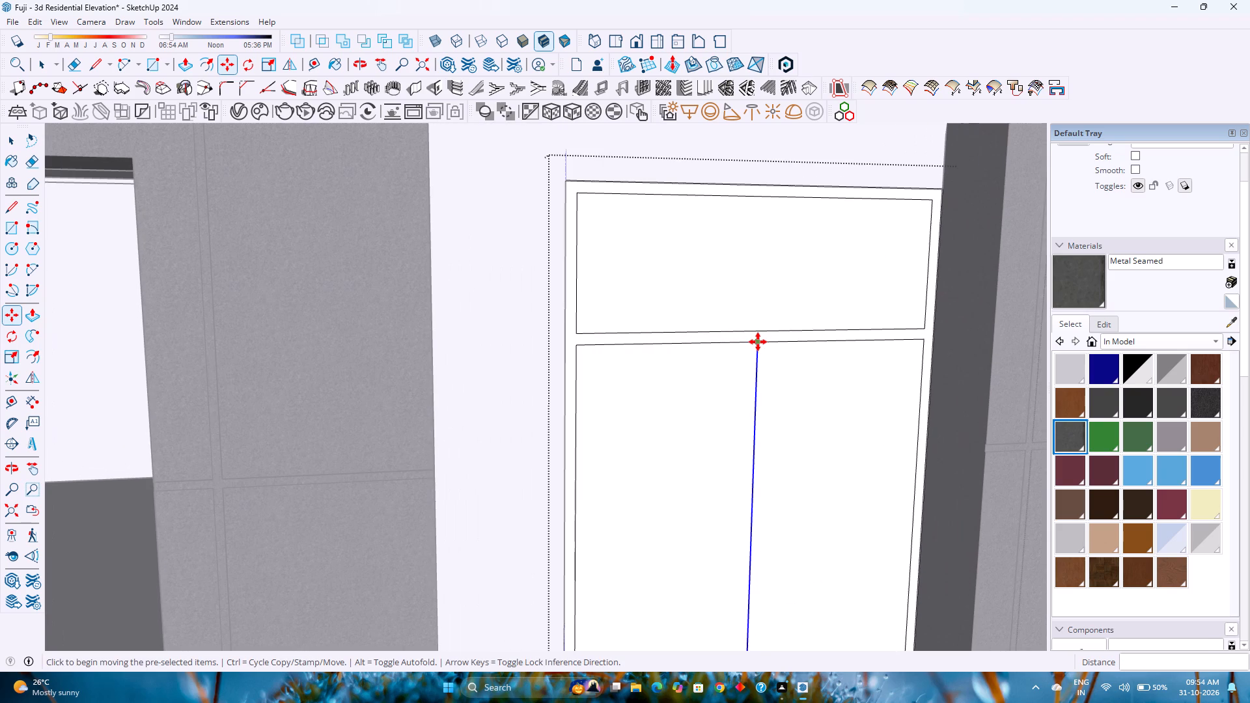
left_click(758, 342)
key("Left")
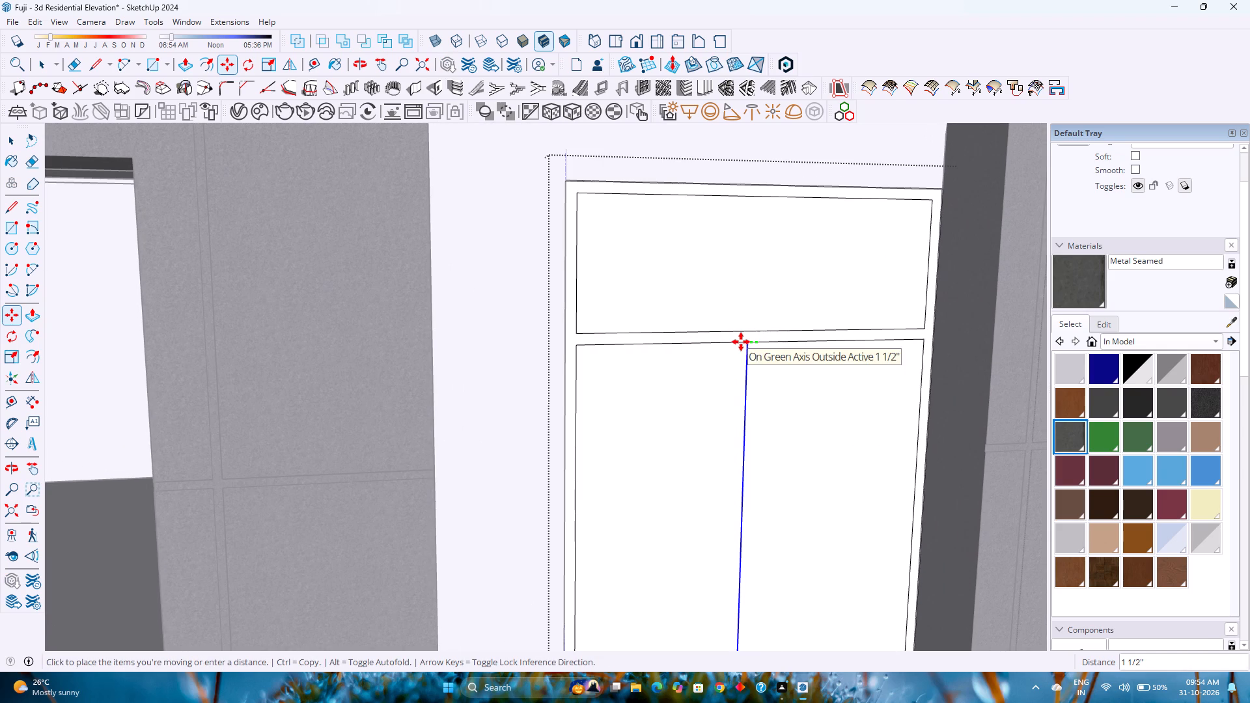
type("0.775")
key("Return")
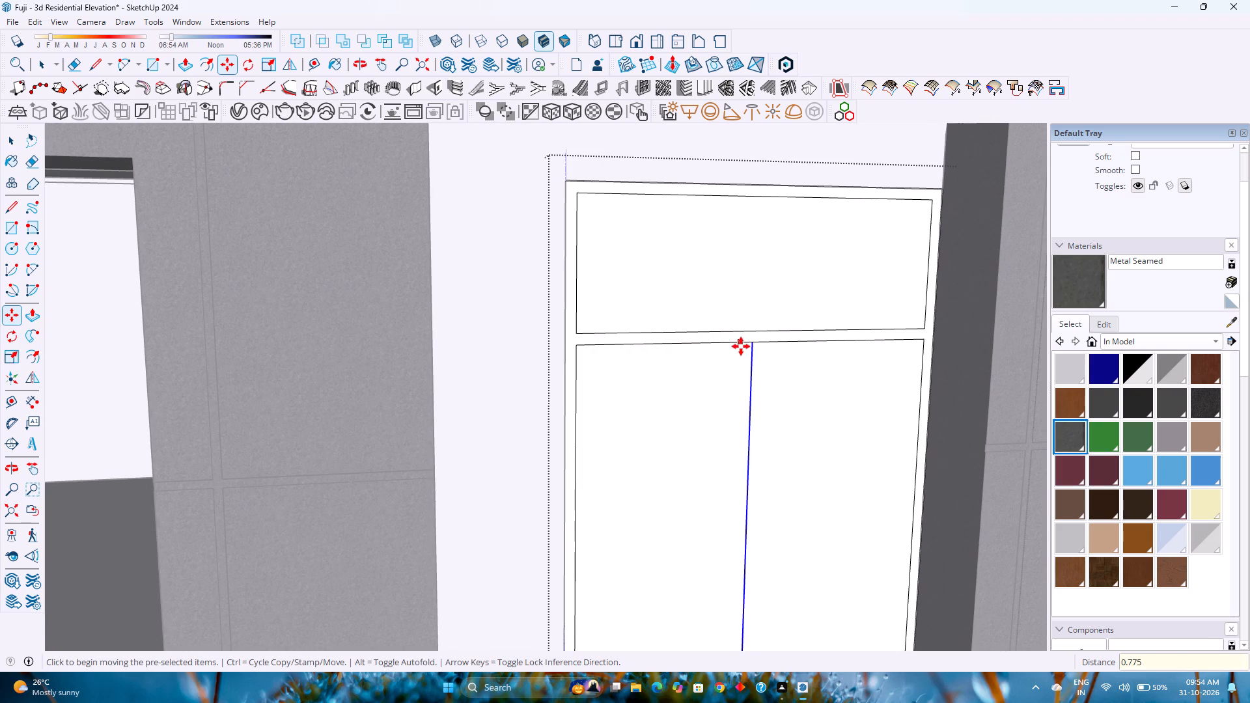
type("0.75")
key("Return")
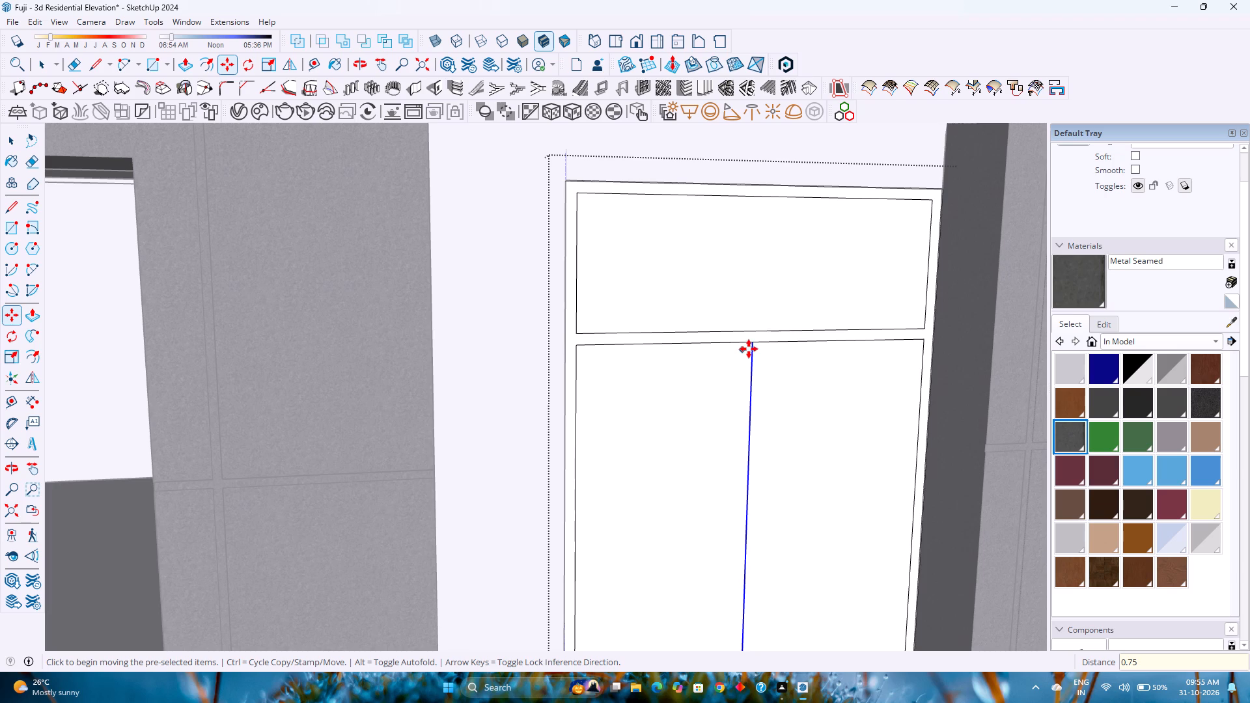
Form the centre mullion by copying the vertical line 1.5" to the right and erasing the short edge pieces at both ends.
left_click(753, 344)
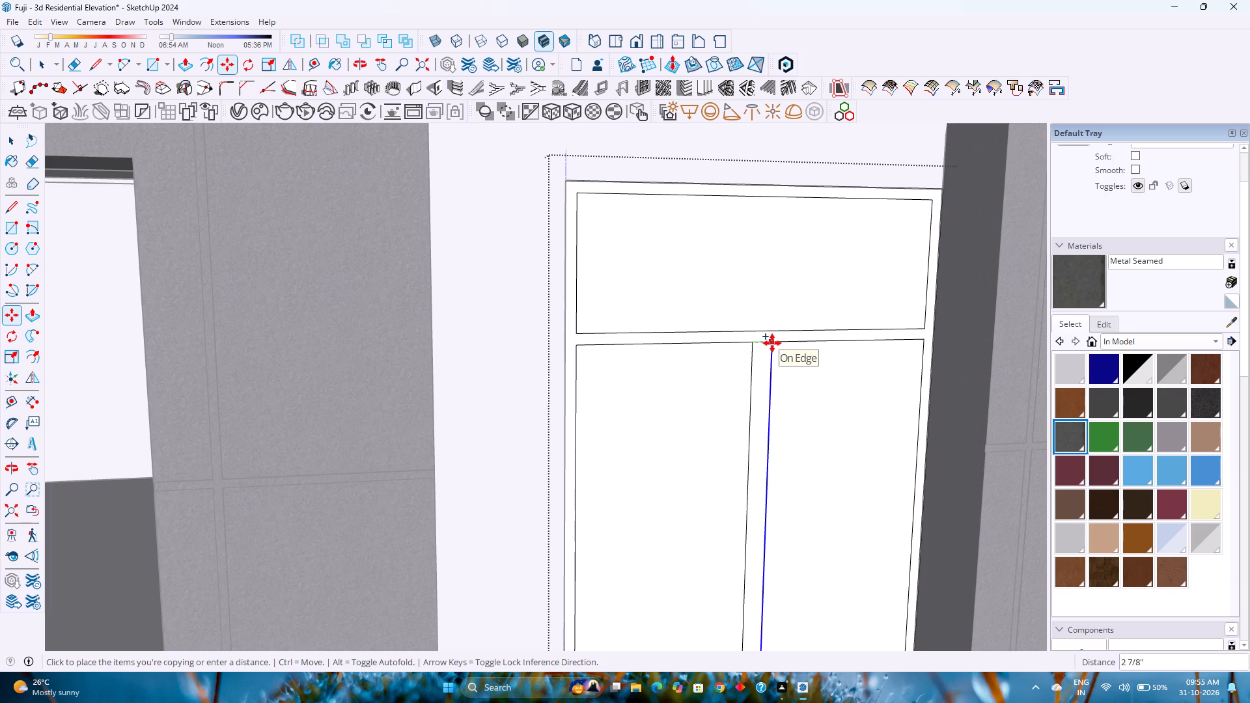
type("1.5")
key("Return")
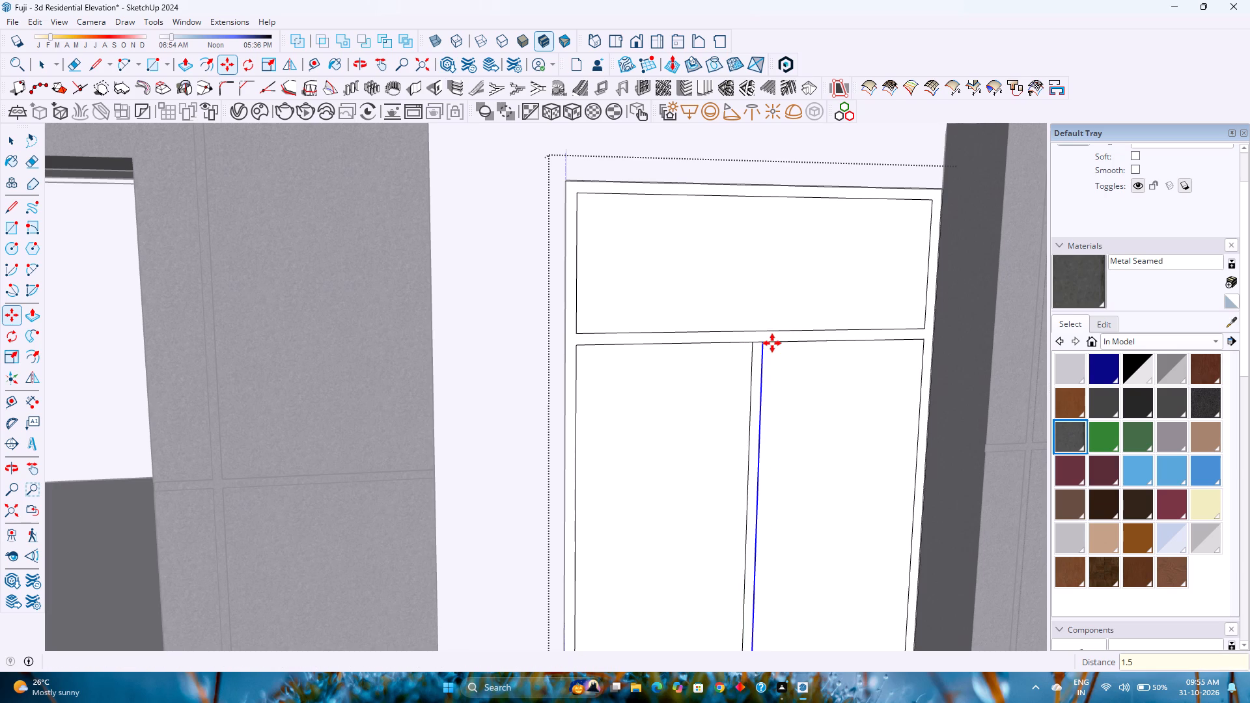
key("e")
scroll(755, 348, "up", 4)
left_click(758, 340)
scroll(758, 340, "down", 4)
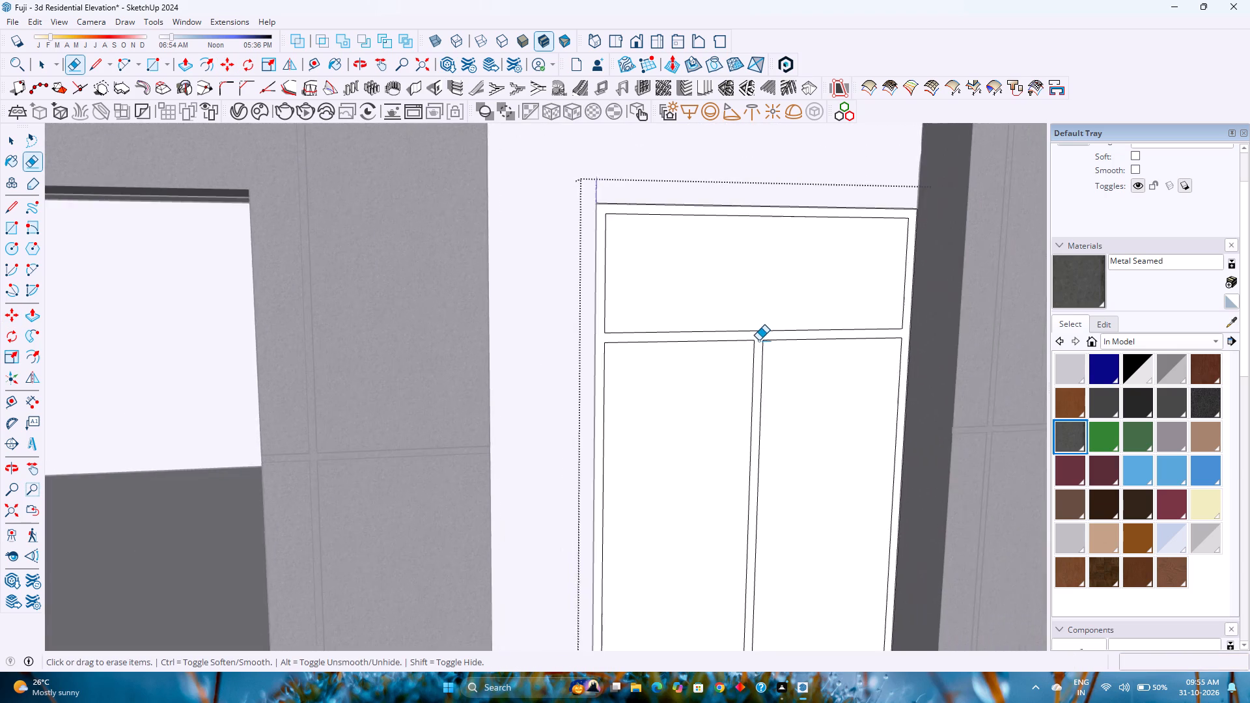
scroll(758, 340, "down", 10)
scroll(749, 506, "up", 8)
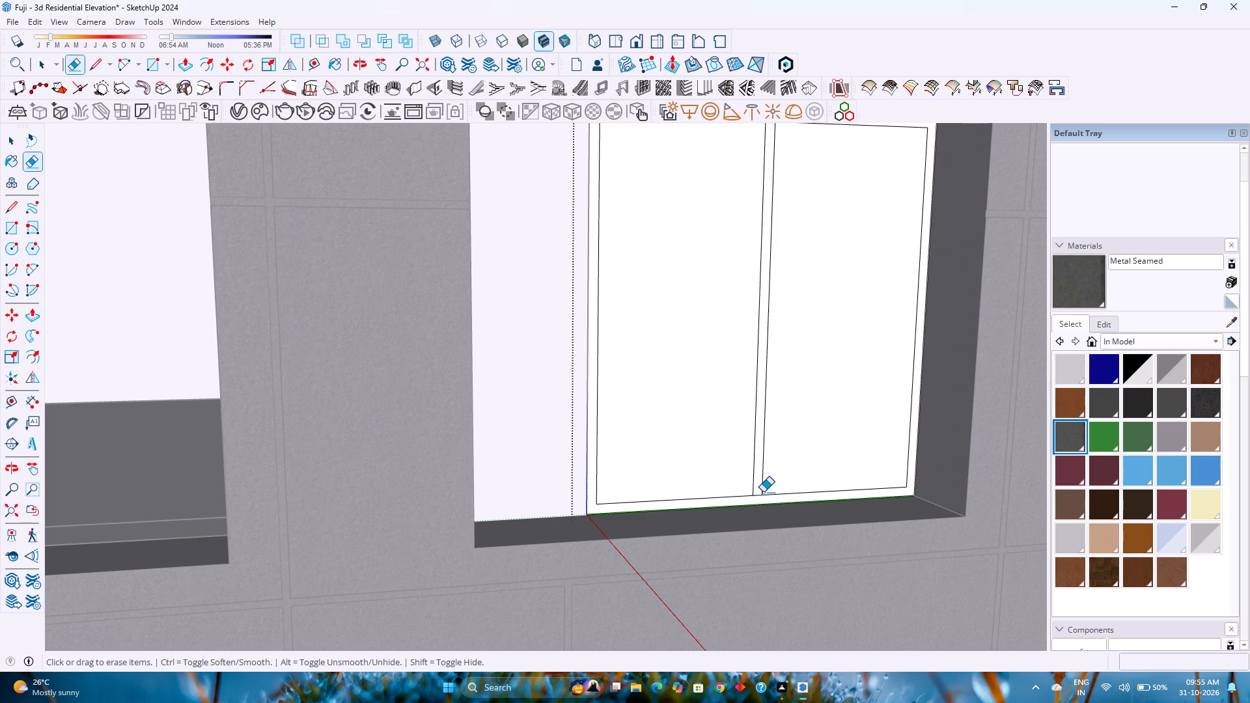
left_click(757, 495)
key("space")
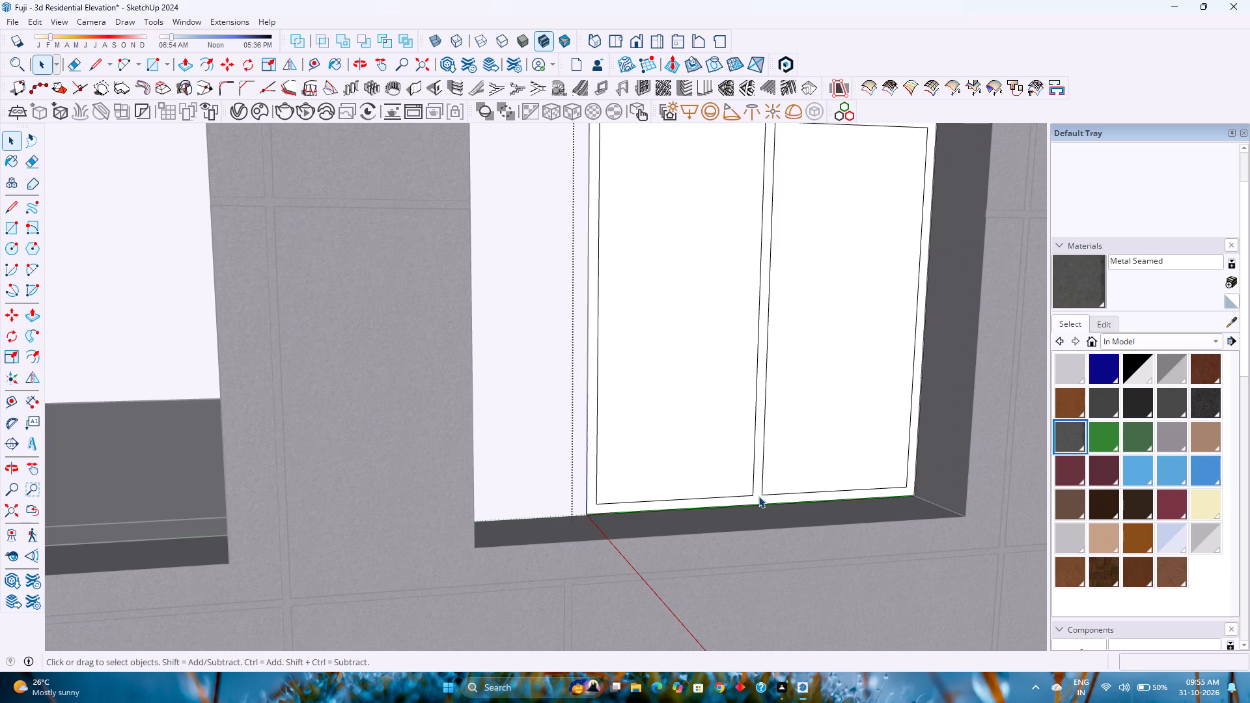
Turn the window frame's face and its edges into a group.
double_click(758, 496)
right_click(758, 496)
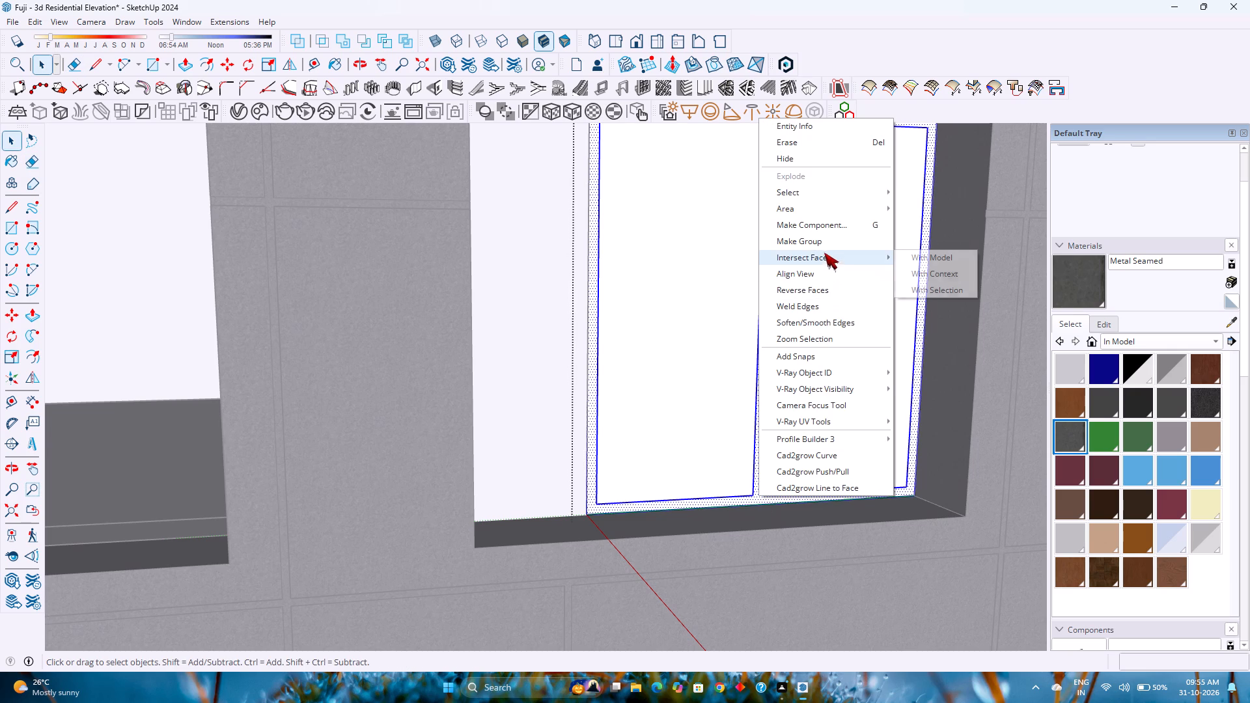
left_click(824, 244)
Delete the three pane faces inside the window frame.
scroll(833, 274, "down", 4)
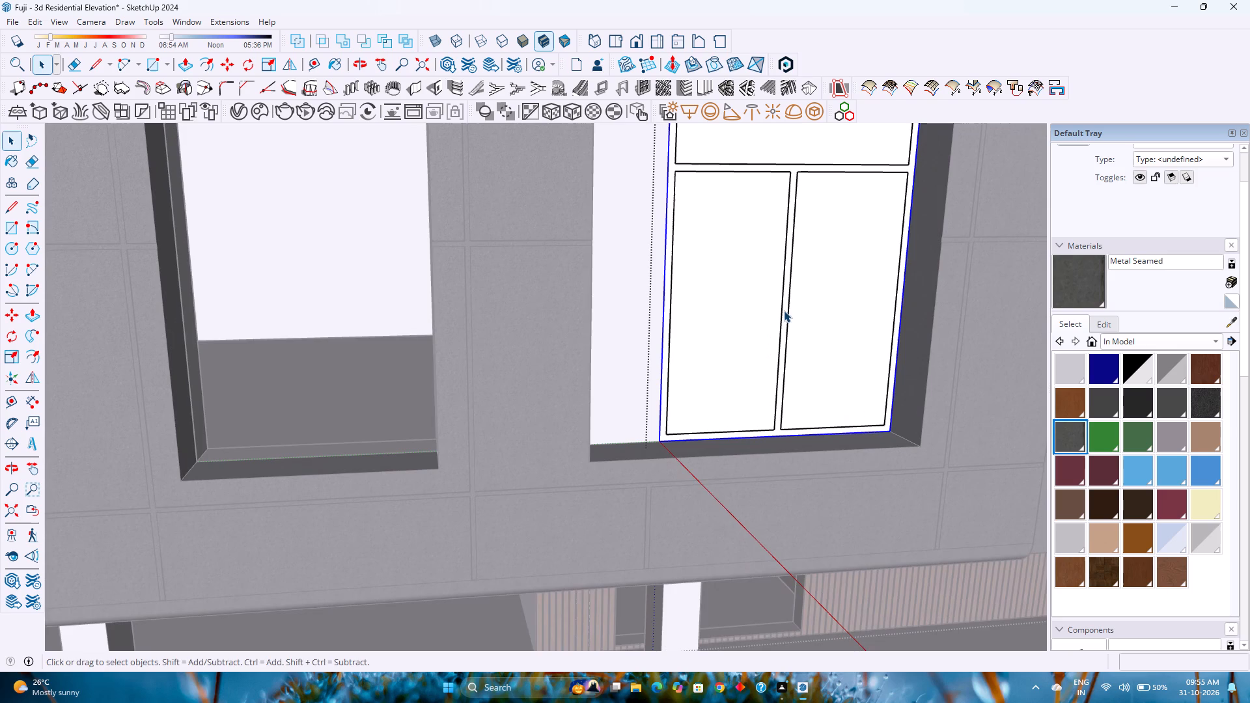
middle_click_drag(792, 305, 741, 448, "shift")
left_click(718, 405)
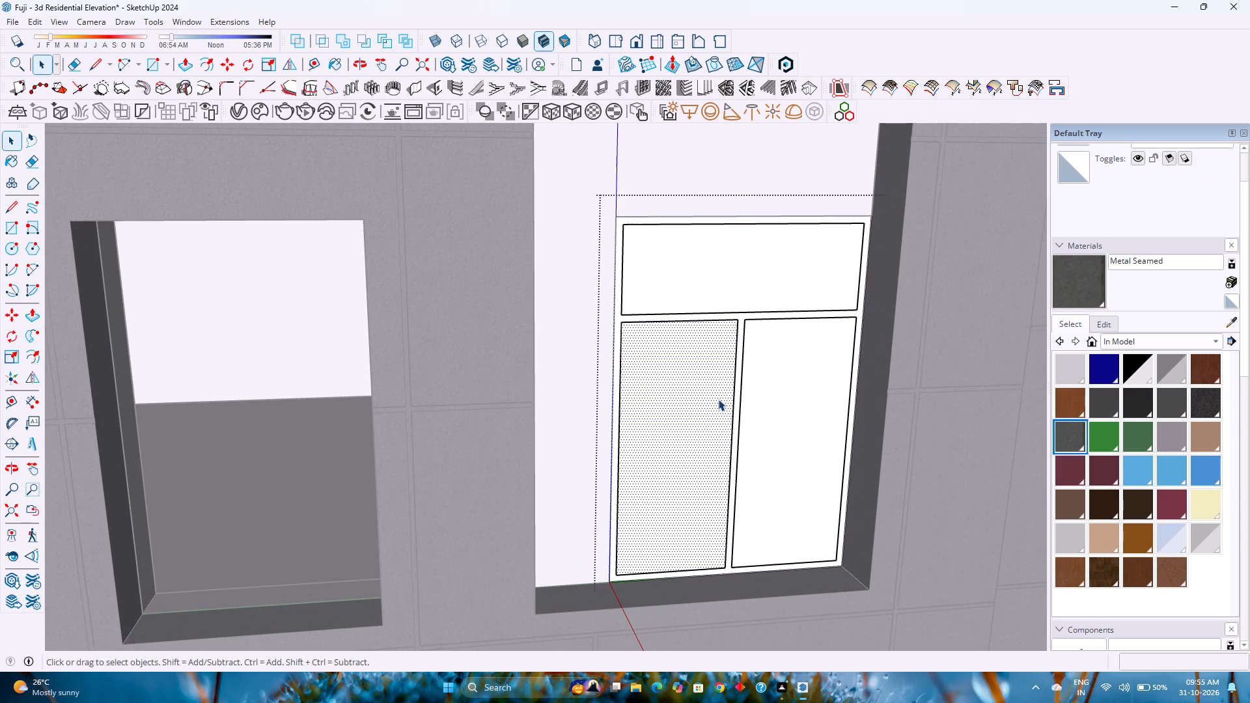
key("Delete")
left_click(787, 393)
key("Delete")
left_click(794, 280)
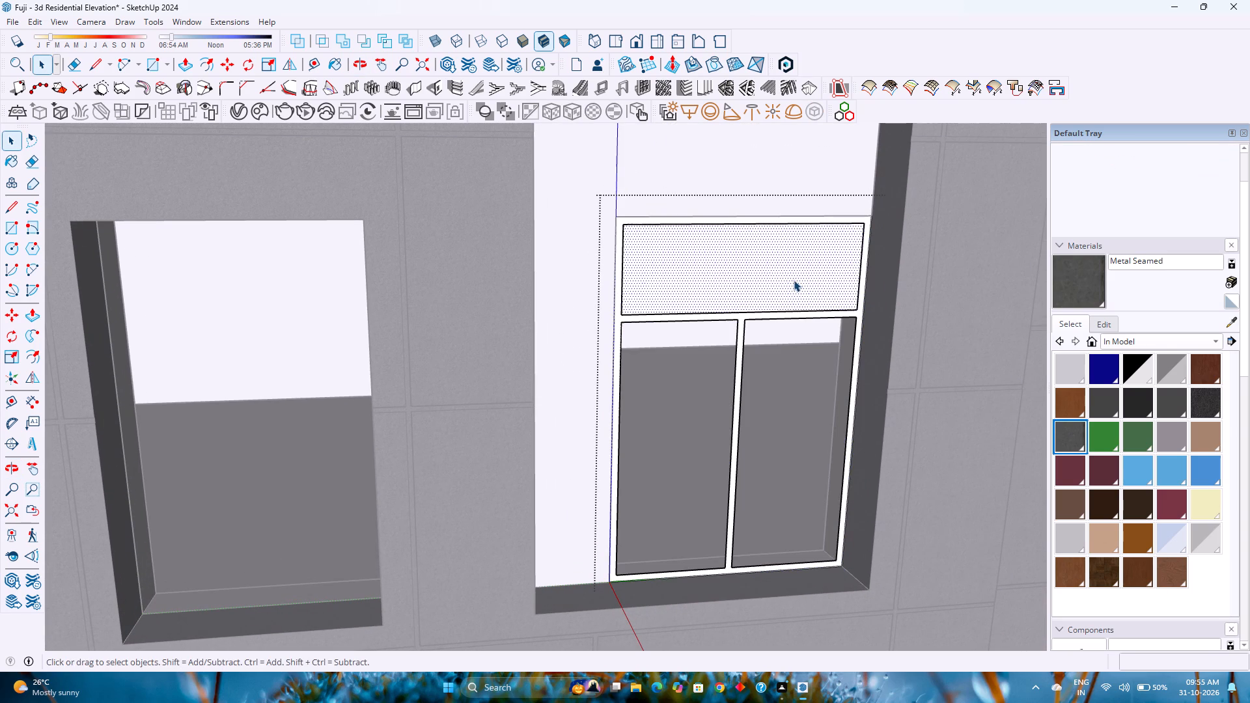
key("Delete")
Open the frame group and extrude its face 1.5" with Push/Pull.
scroll(825, 309, "up", 3)
double_click(868, 314)
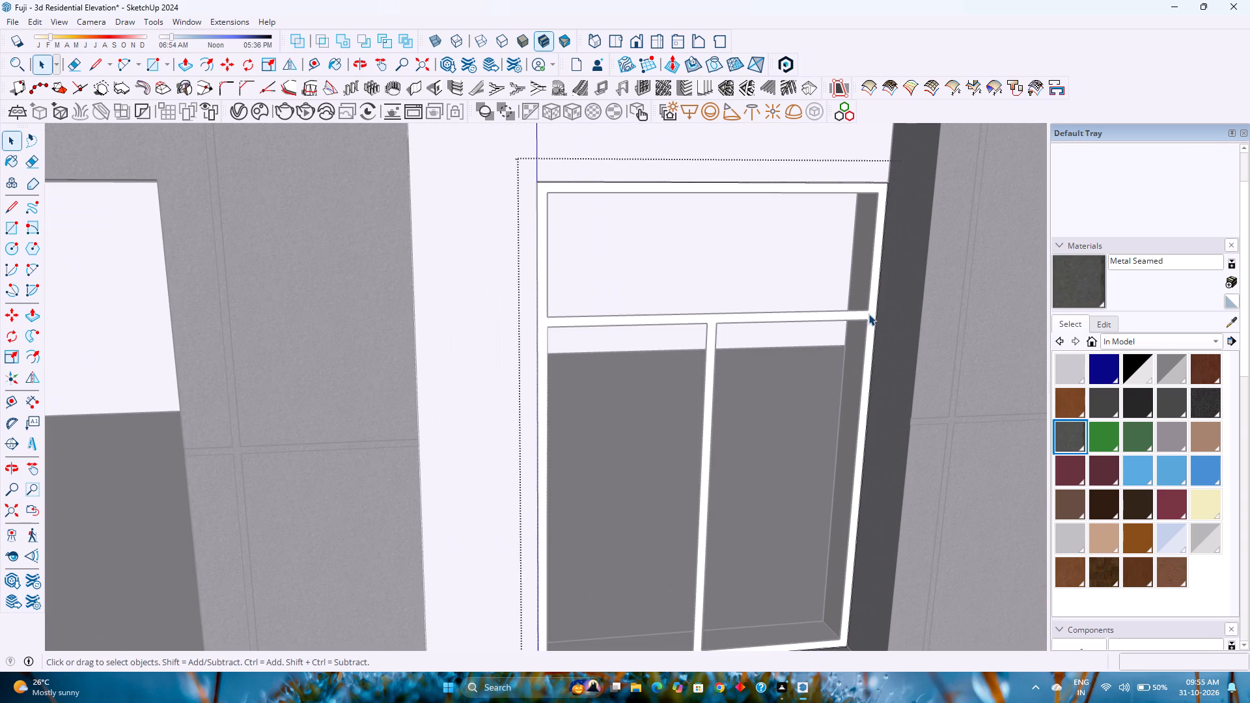
key("p")
left_click(868, 314)
type("1.5")
key("Return")
key("space")
Draw a rectangle corner to corner in each of the three window frame openings, the transom and both lower panes.
scroll(870, 325, "up", 2)
scroll(870, 325, "down", 4)
middle_click(855, 332)
middle_click(853, 333)
middle_click_drag(851, 333, 742, 295)
middle_click(732, 292)
scroll(708, 283, "down", 3)
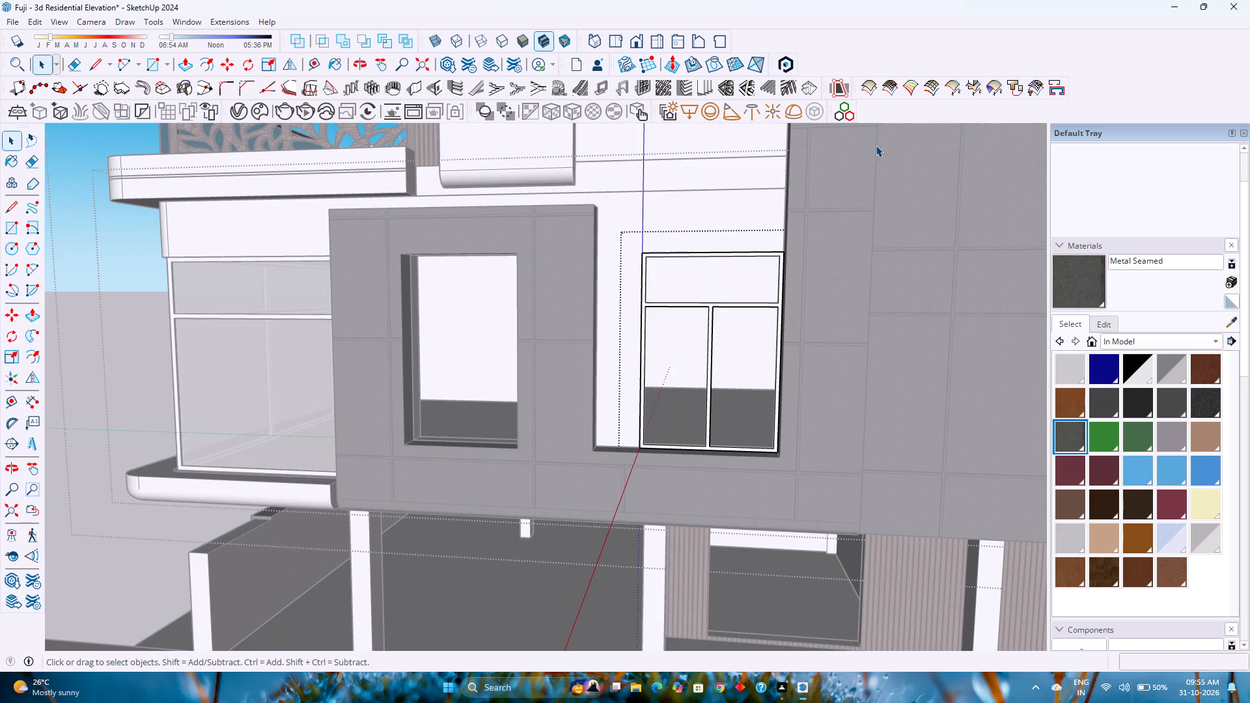
key("r")
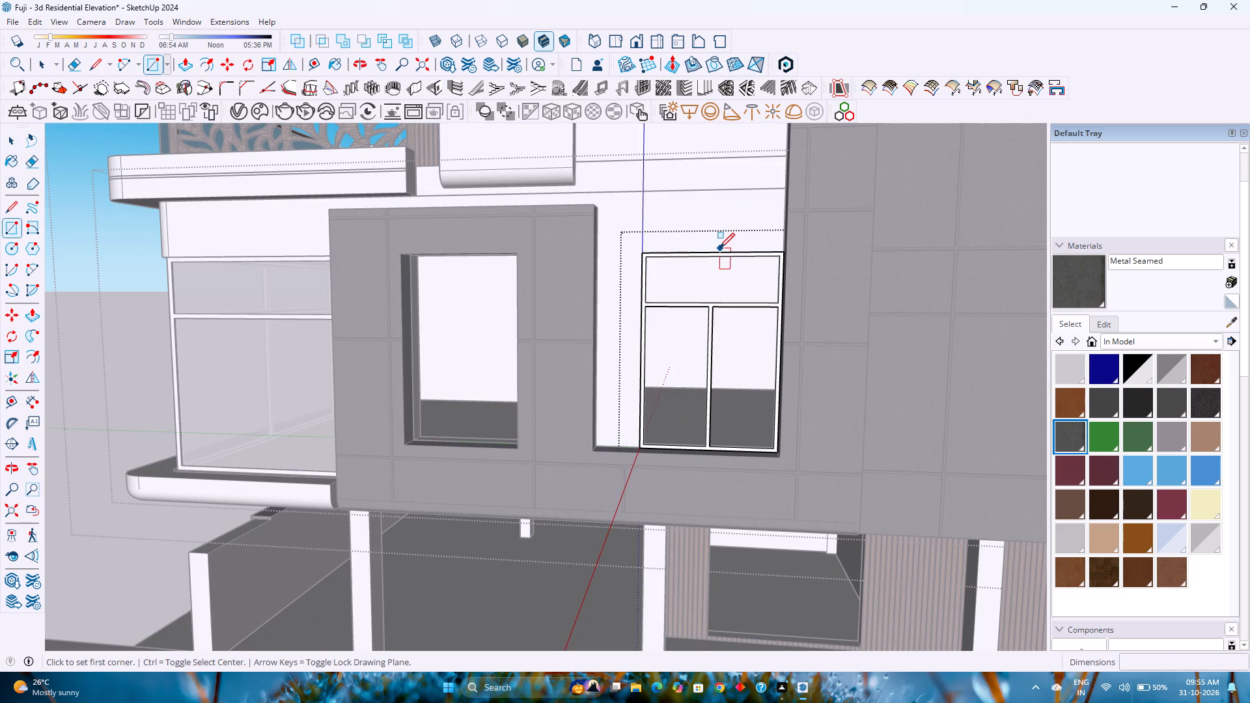
scroll(703, 248, "up", 4)
left_click(622, 262)
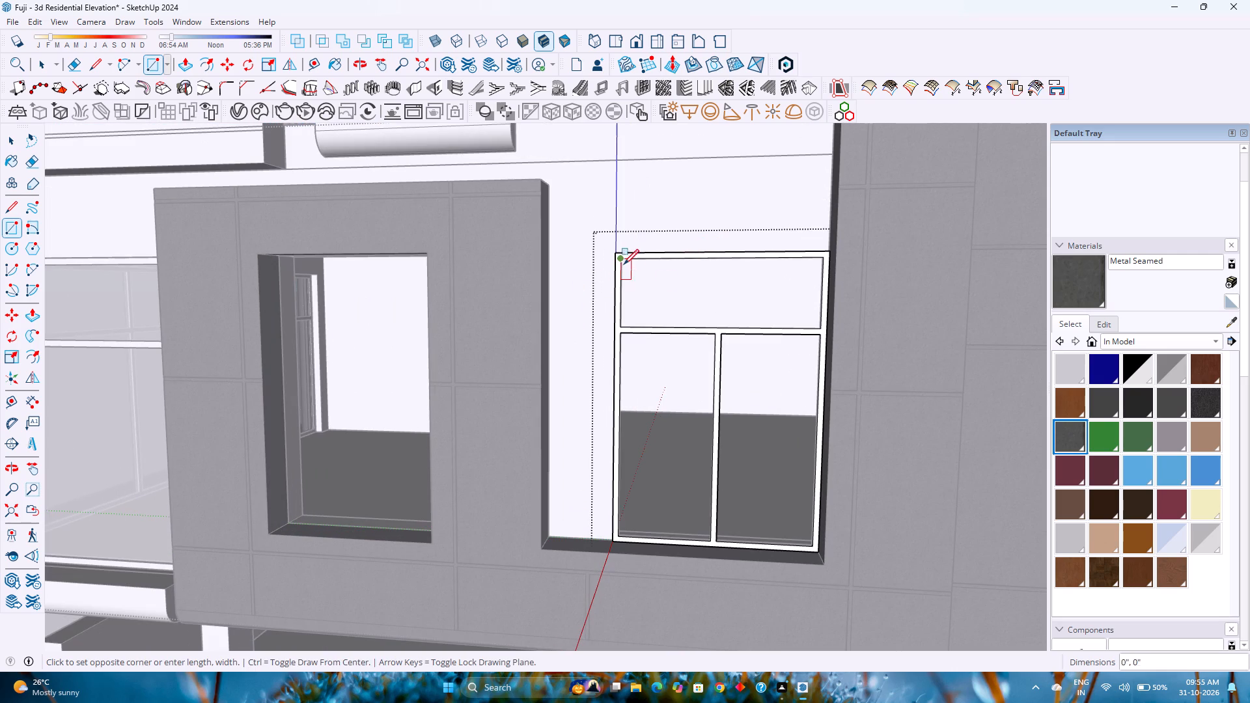
left_click(821, 324)
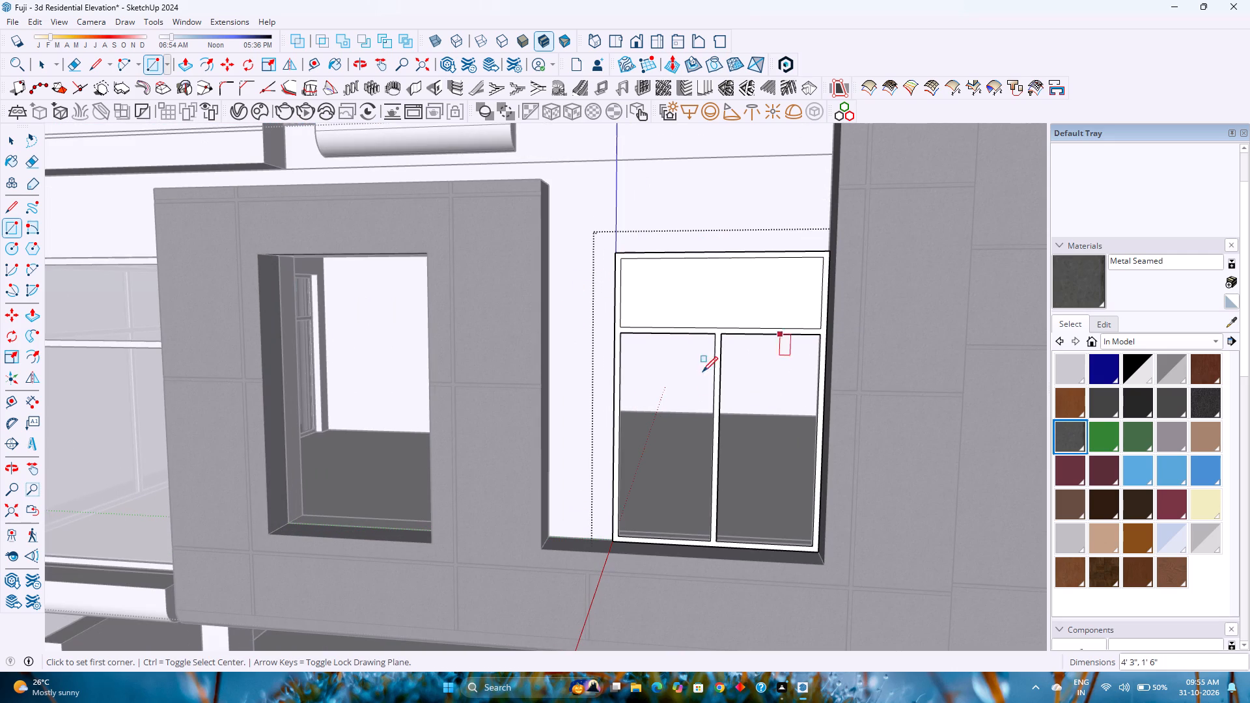
left_click(623, 333)
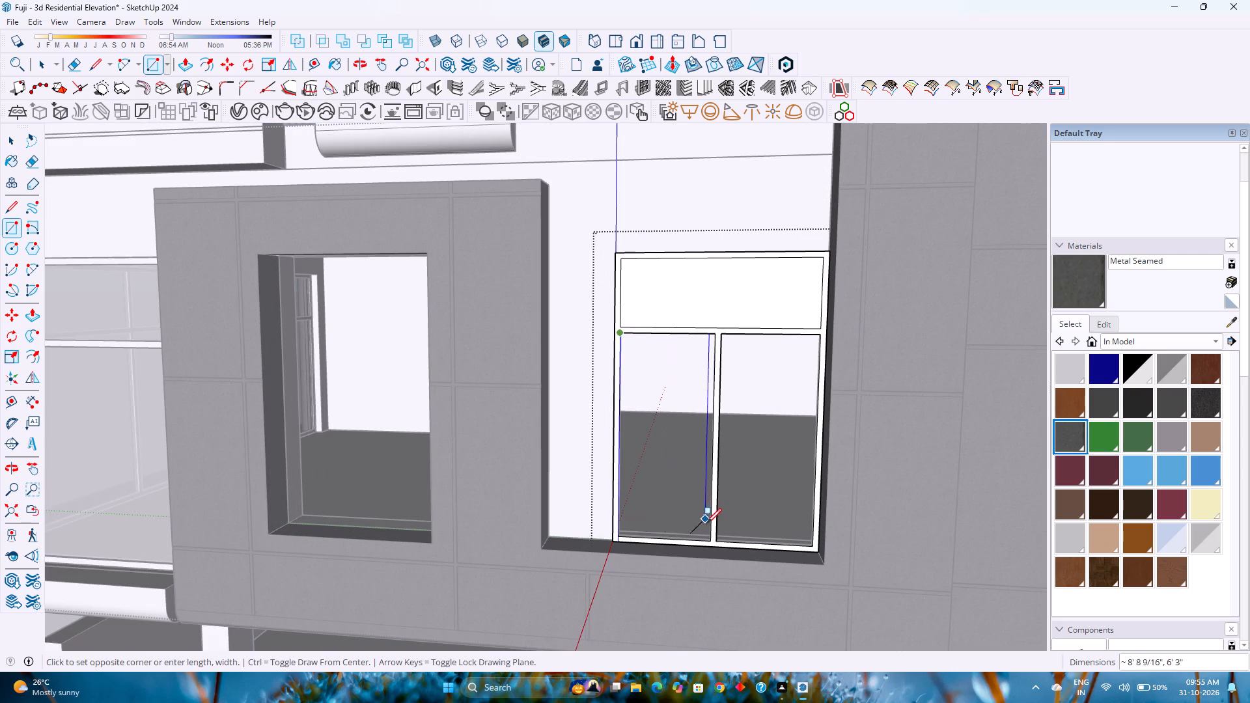
left_click(711, 538)
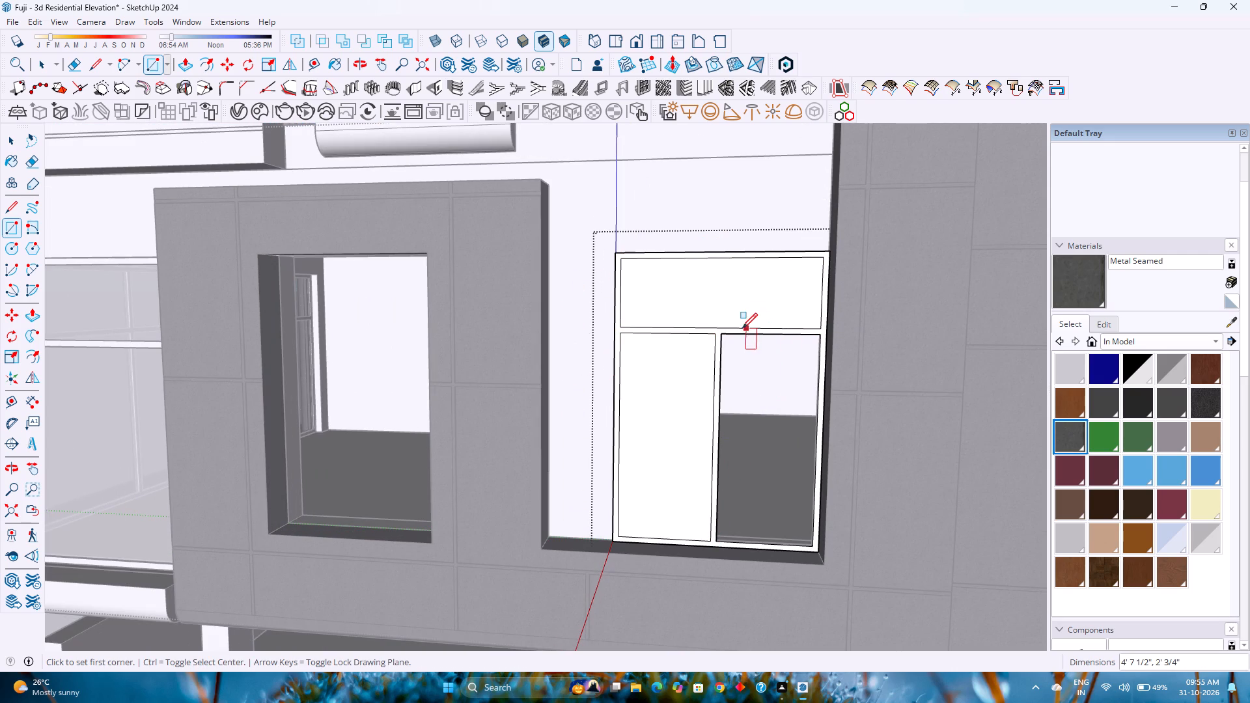
left_click(725, 335)
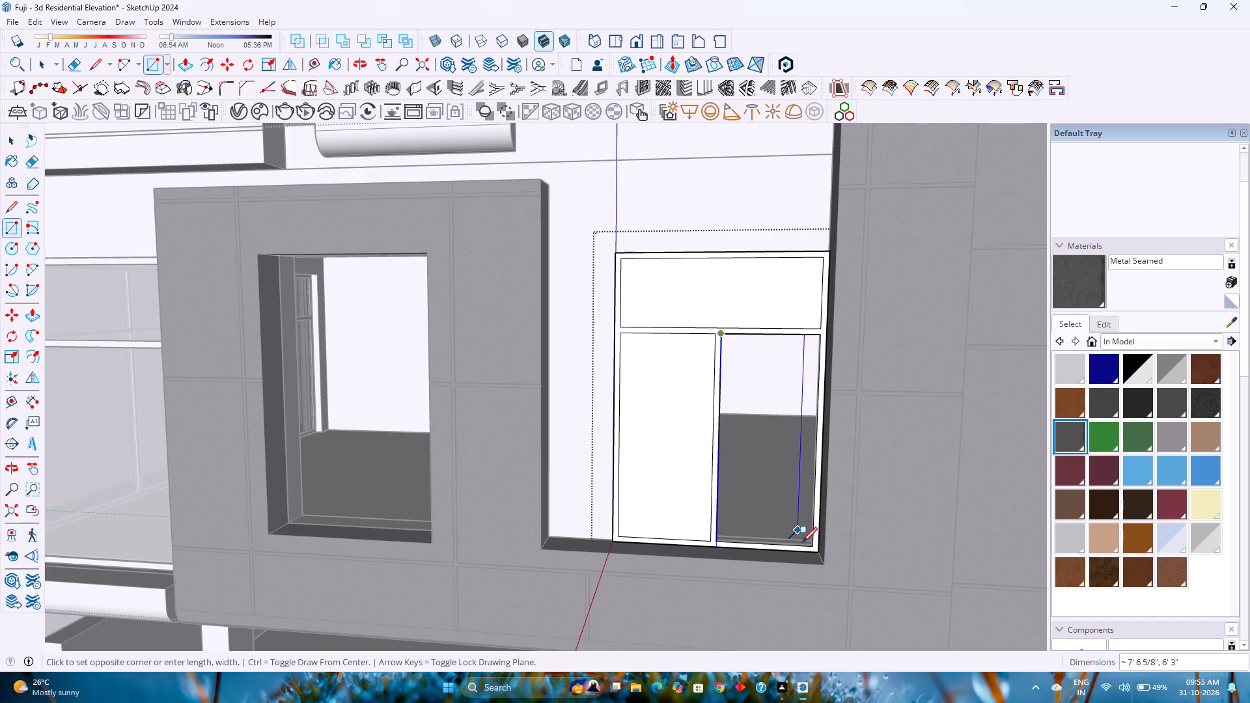
left_click(806, 550)
Turn the three pane rectangles and their edges into one group.
key("space")
double_click(772, 473)
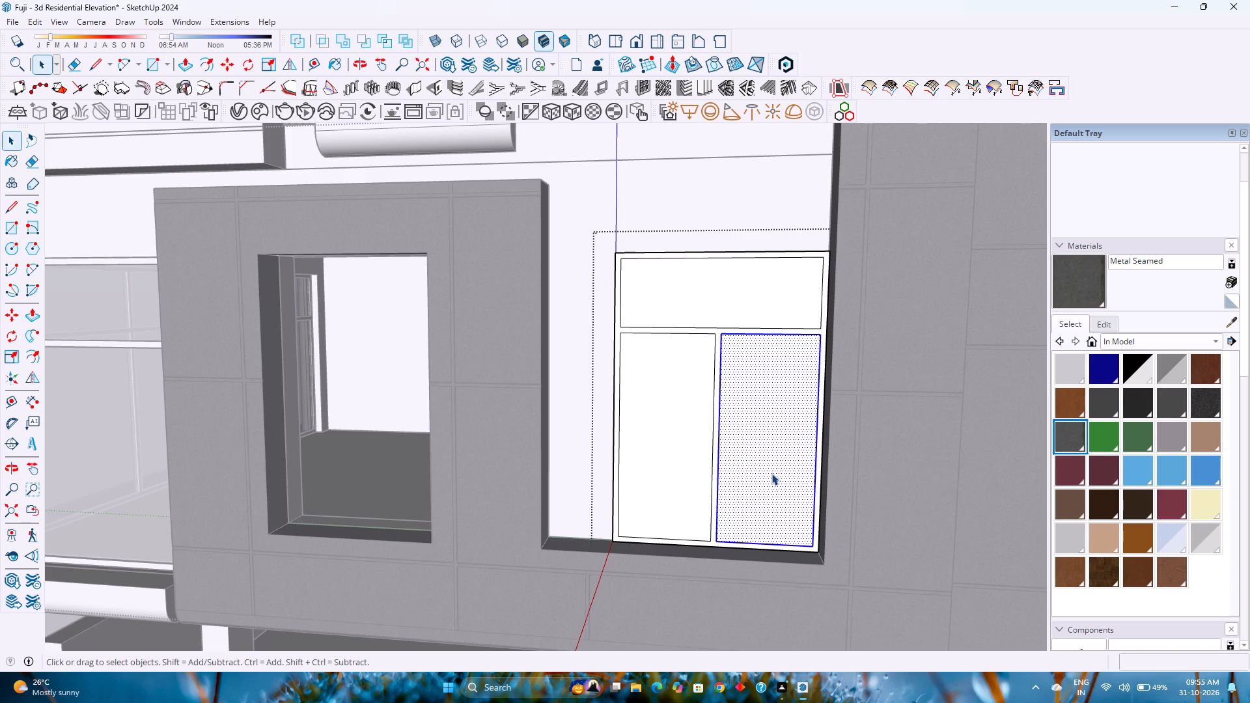
double_click(677, 444, "ctrl")
double_click(697, 305, "ctrl")
right_click(697, 305)
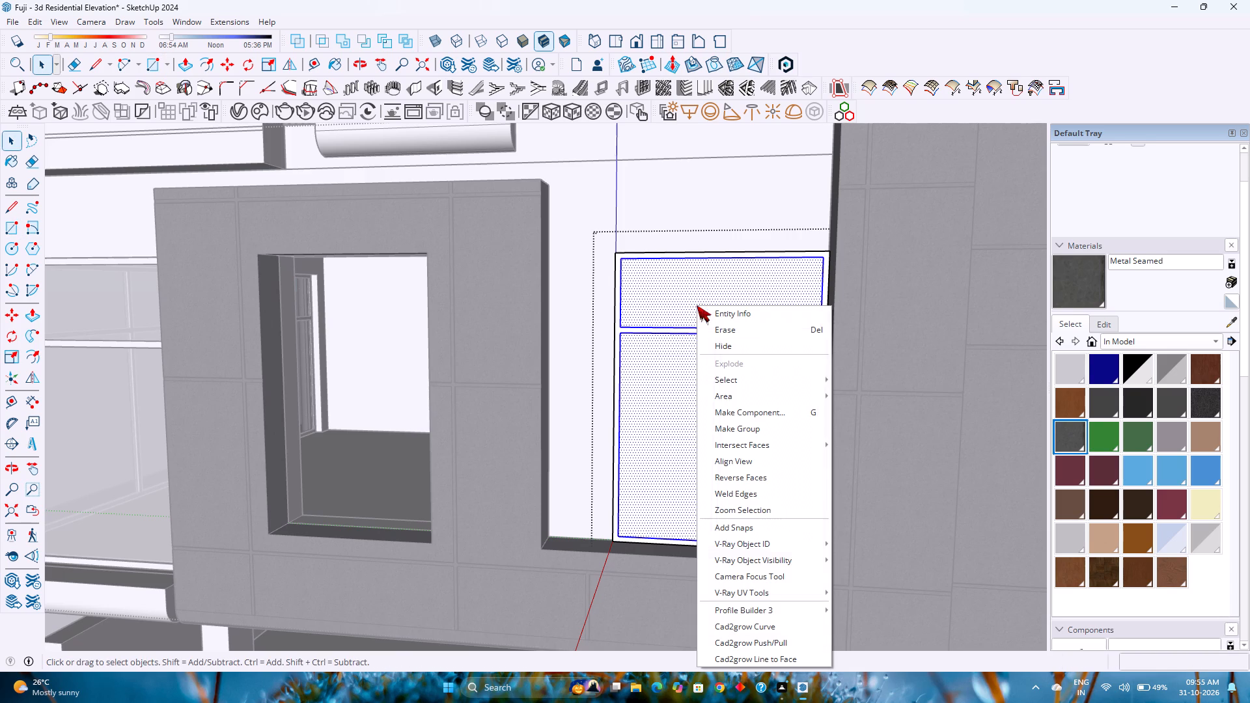
left_click(762, 424)
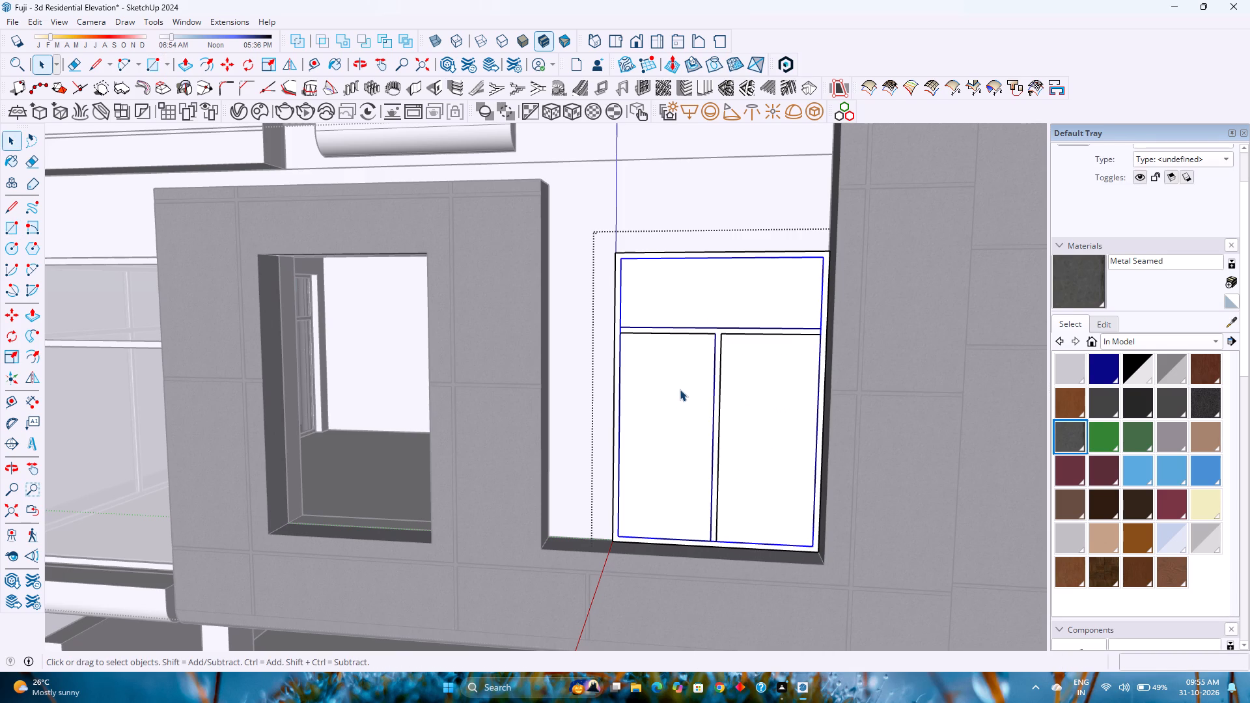
Open the pane group and paint all three pane faces with Translucent Glass Gray.
double_click(680, 389)
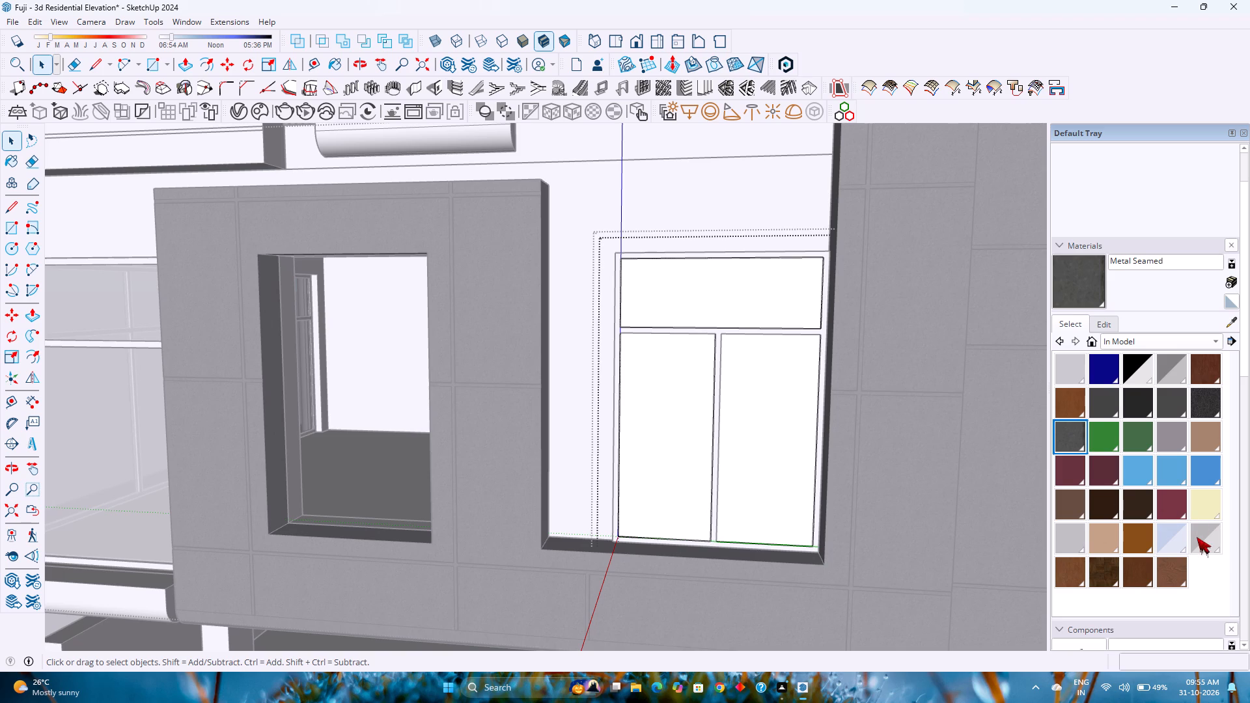
left_click(1197, 537)
left_click(779, 448)
left_click(674, 411)
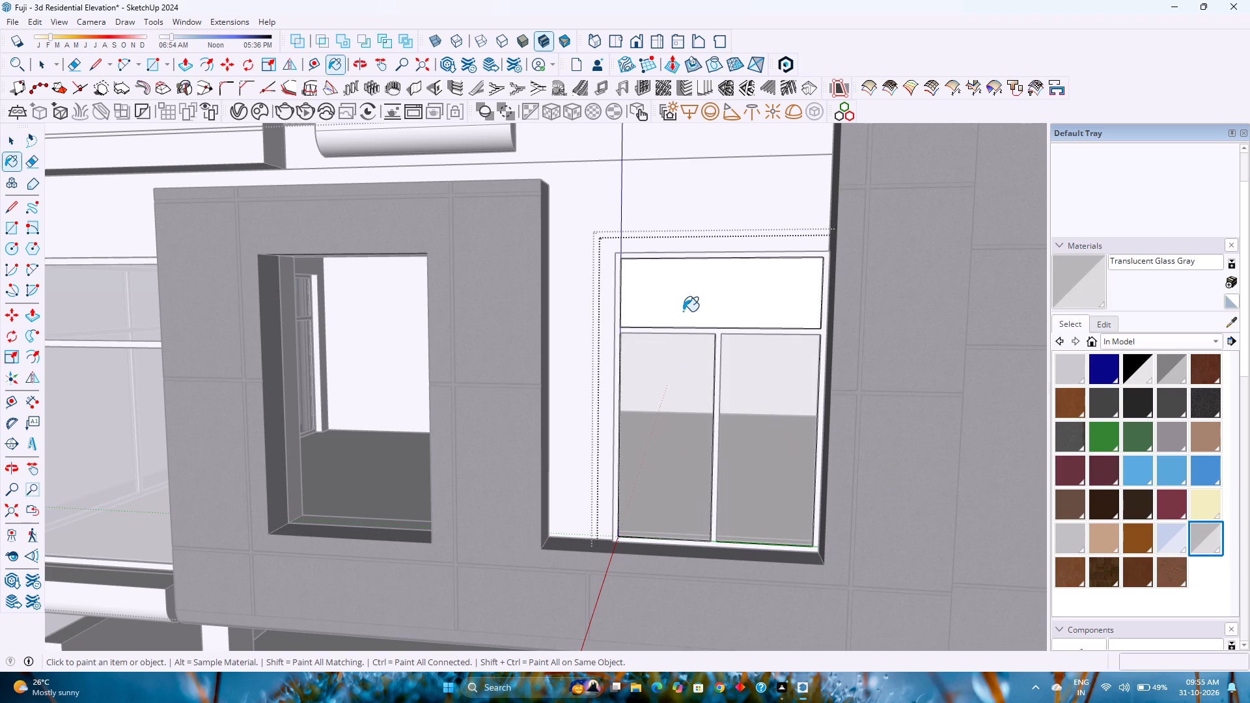
left_click(685, 298)
Extrude each of the three glass panes 12 mm with Push/Pull.
key("p")
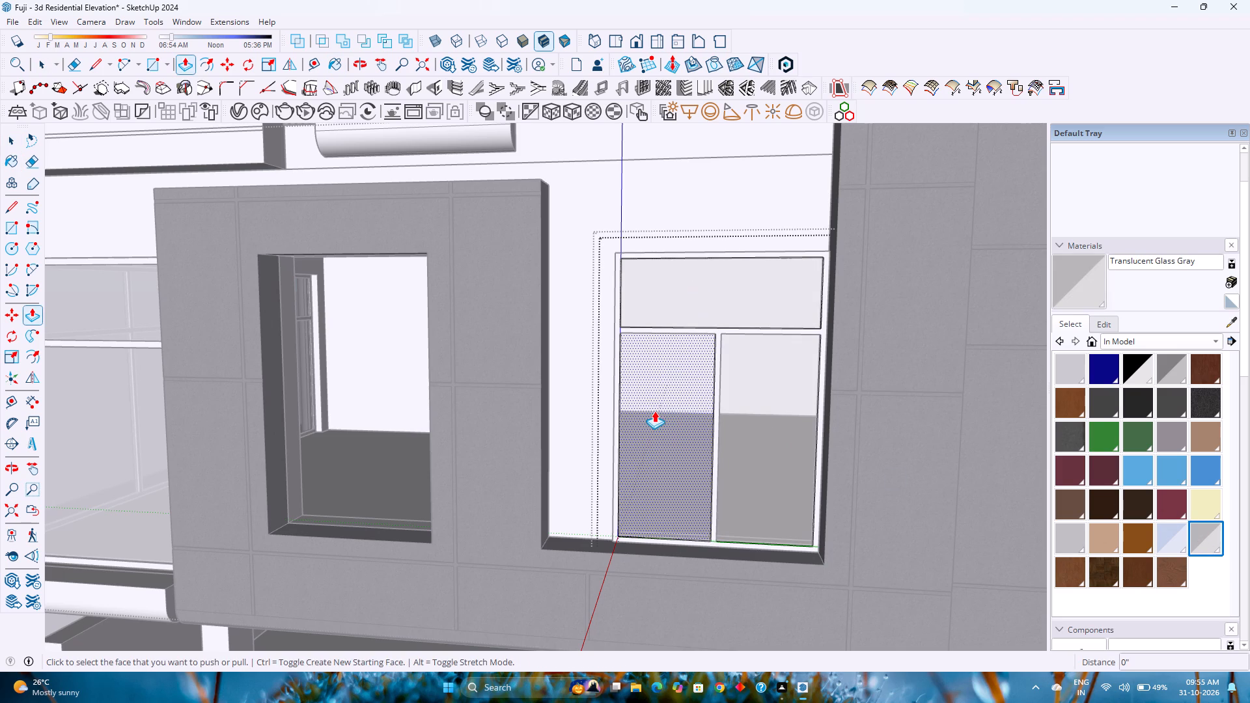
left_click(654, 411)
type("12")
type("mm")
key("Return")
double_click(744, 404)
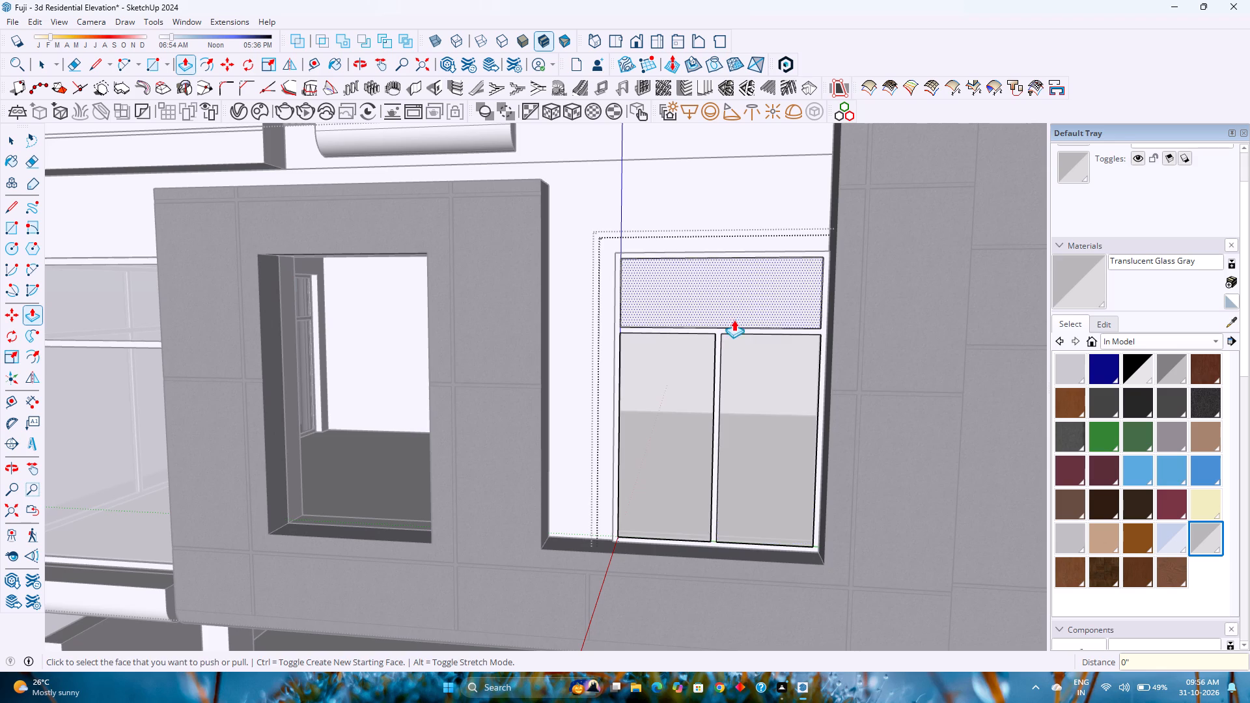
double_click(734, 314)
key("Escape")
key("space")
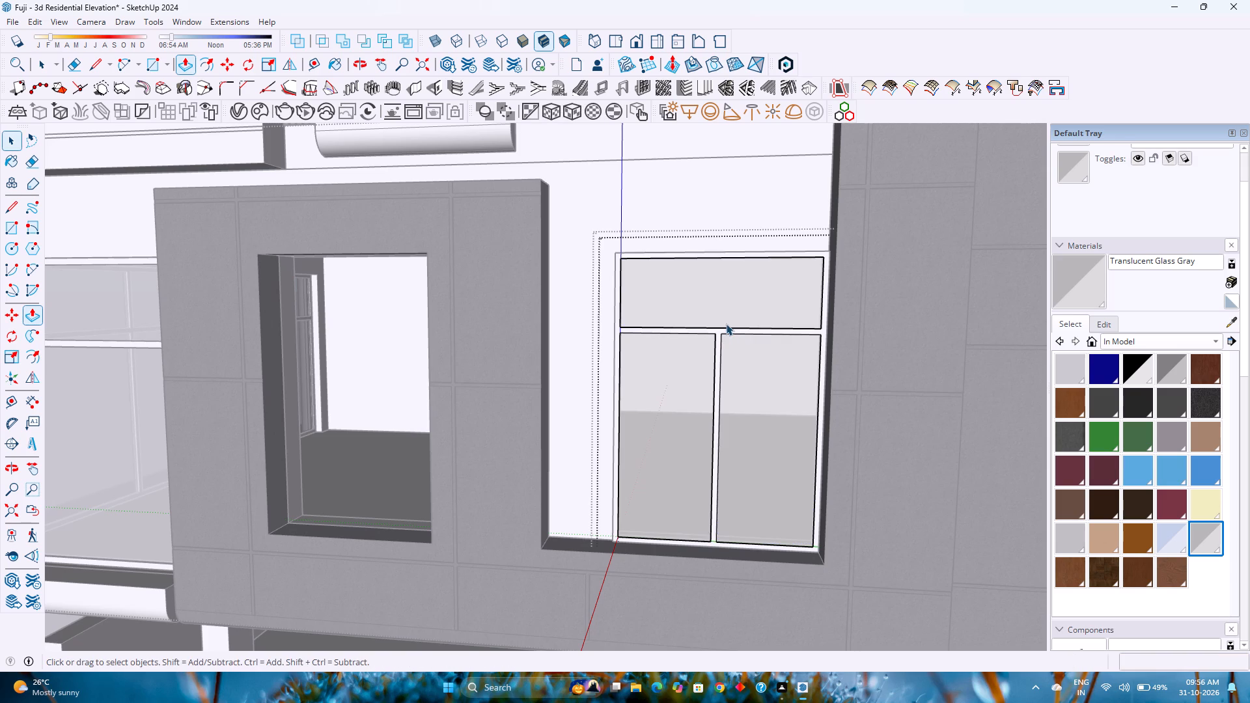
Leave the pane group and move it inward from its lower corner so the glass sits within the frame's depth.
middle_click_drag(673, 448, 654, 543)
left_click(670, 475)
scroll(669, 484, "up", 3)
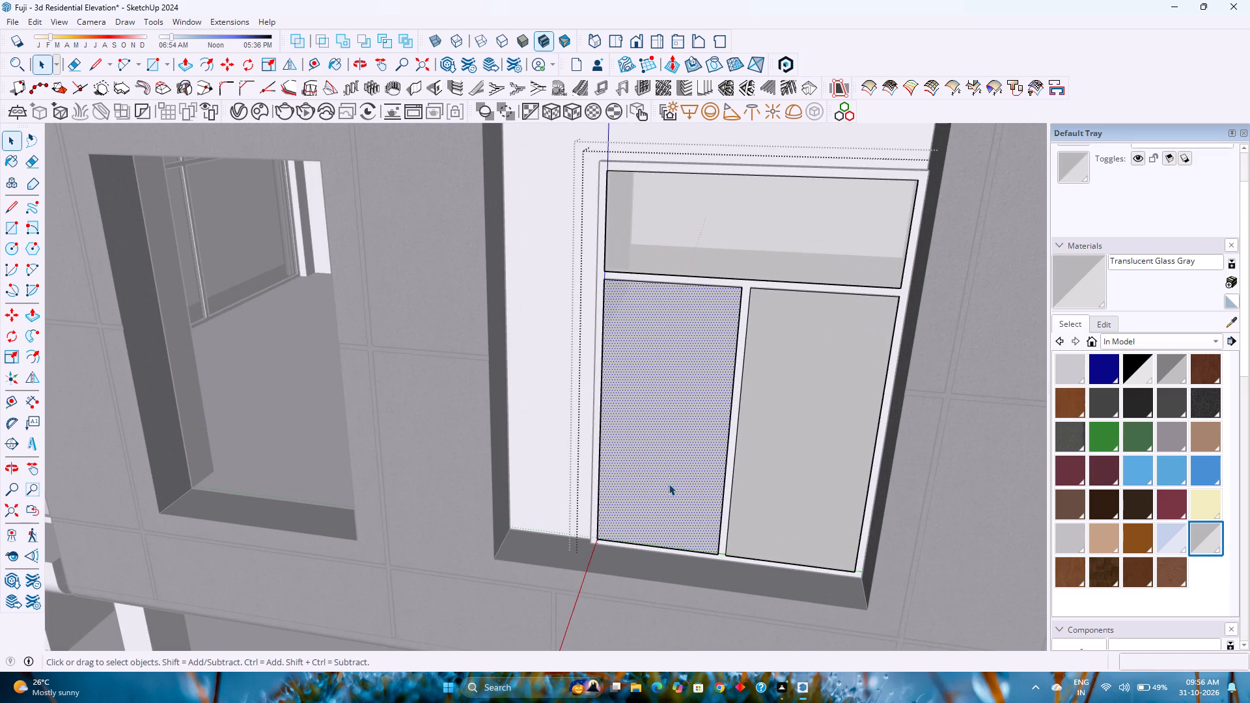
key("Escape")
left_click(671, 465)
key("m")
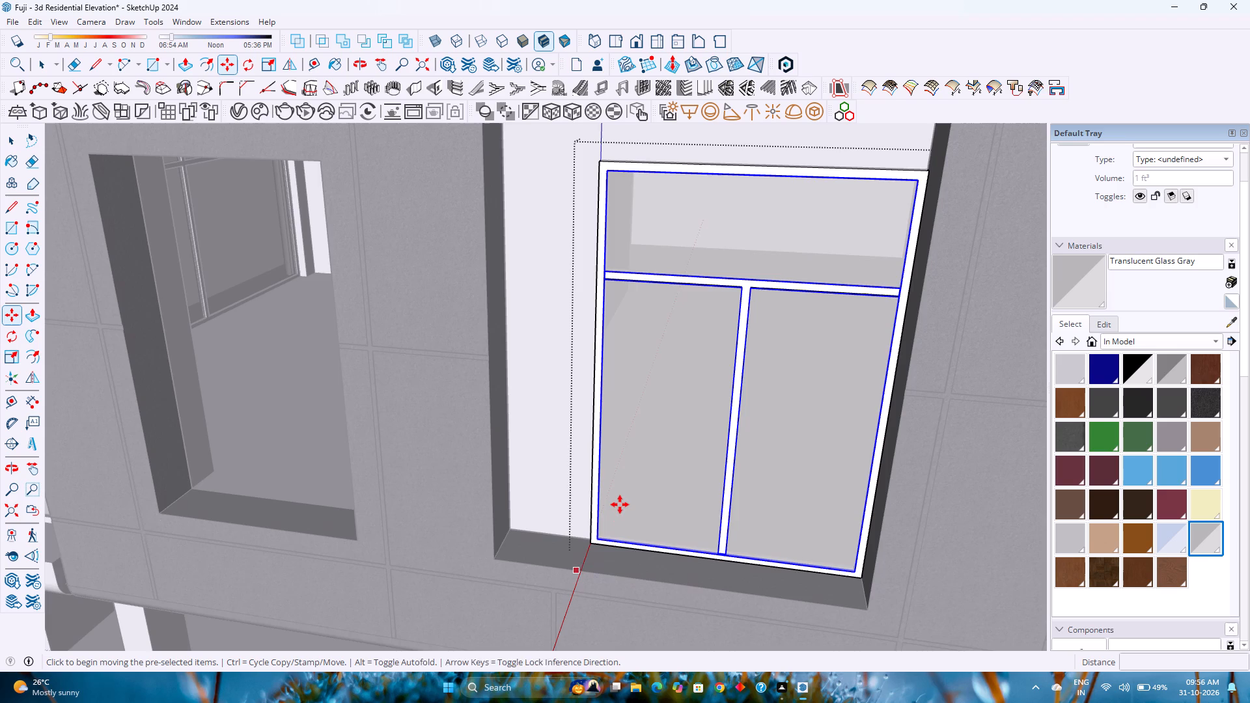
scroll(599, 549, "up", 9)
middle_click_drag(611, 545, 537, 569)
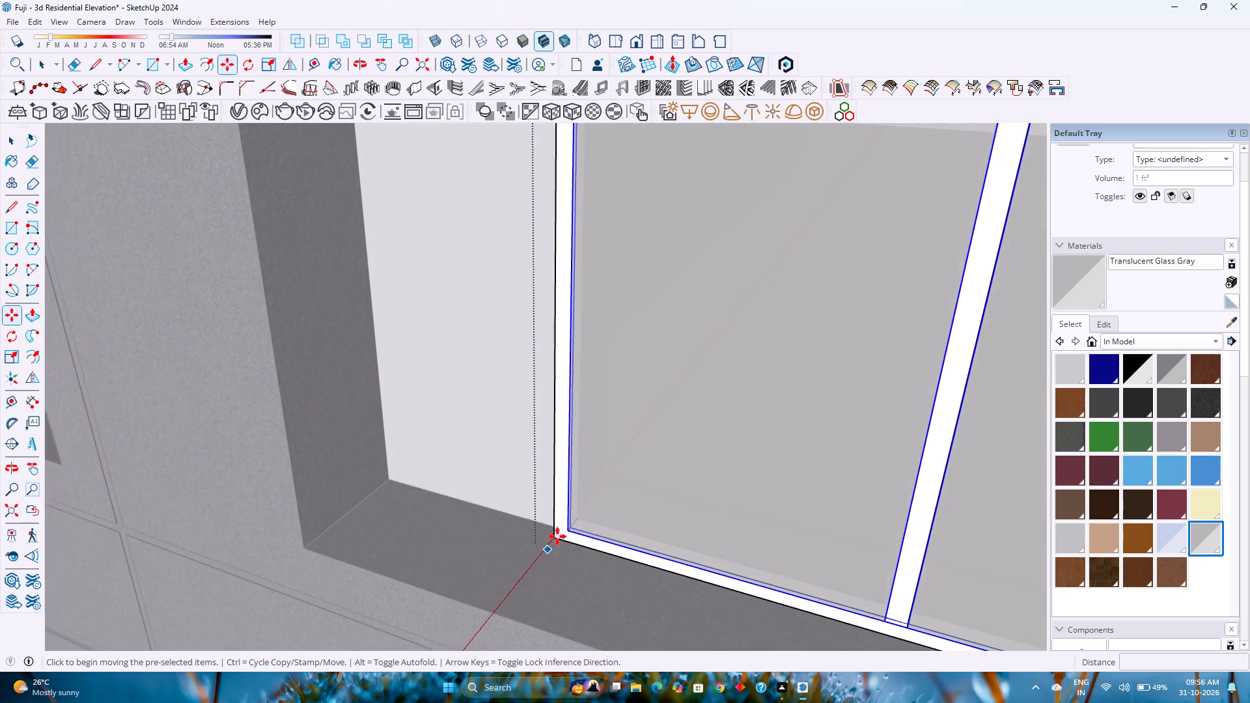
scroll(568, 529, "up", 13)
left_click(567, 533)
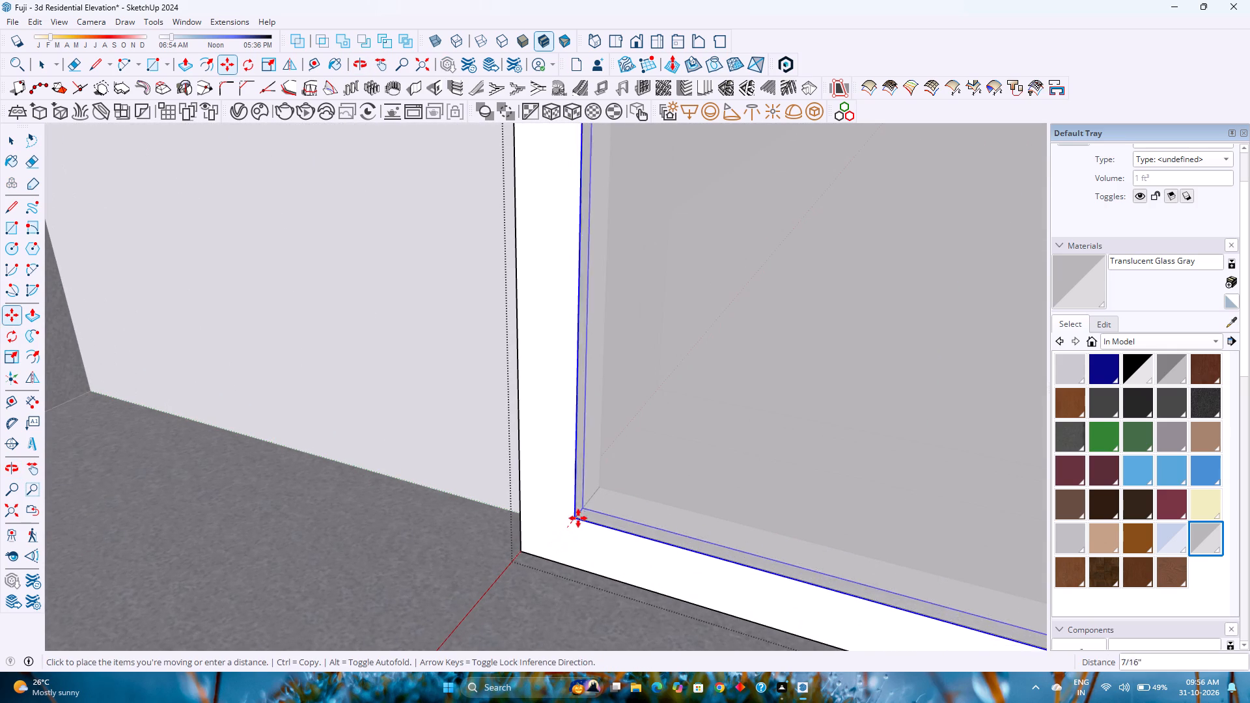
scroll(586, 510, "up", 7)
middle_click_drag(586, 510, 569, 577)
left_click(581, 501)
scroll(680, 484, "down", 4)
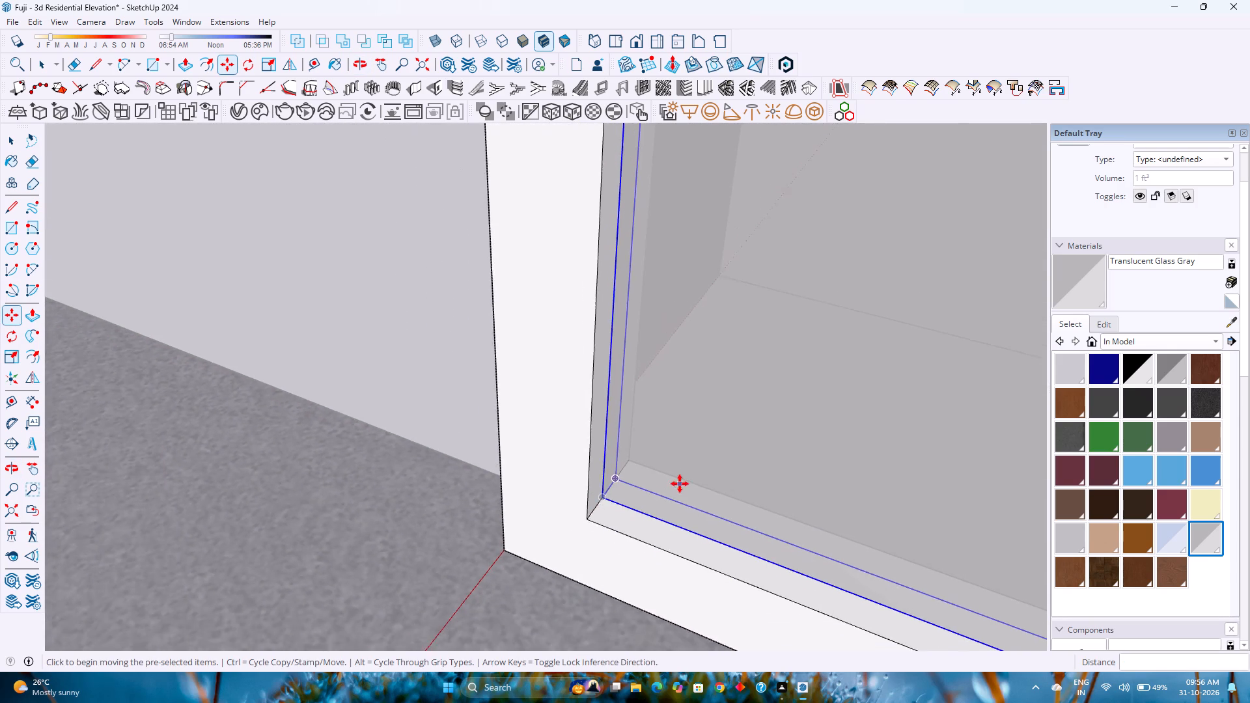
key("space")
scroll(680, 484, "down", 9)
key("Escape")
scroll(680, 480, "down", 15)
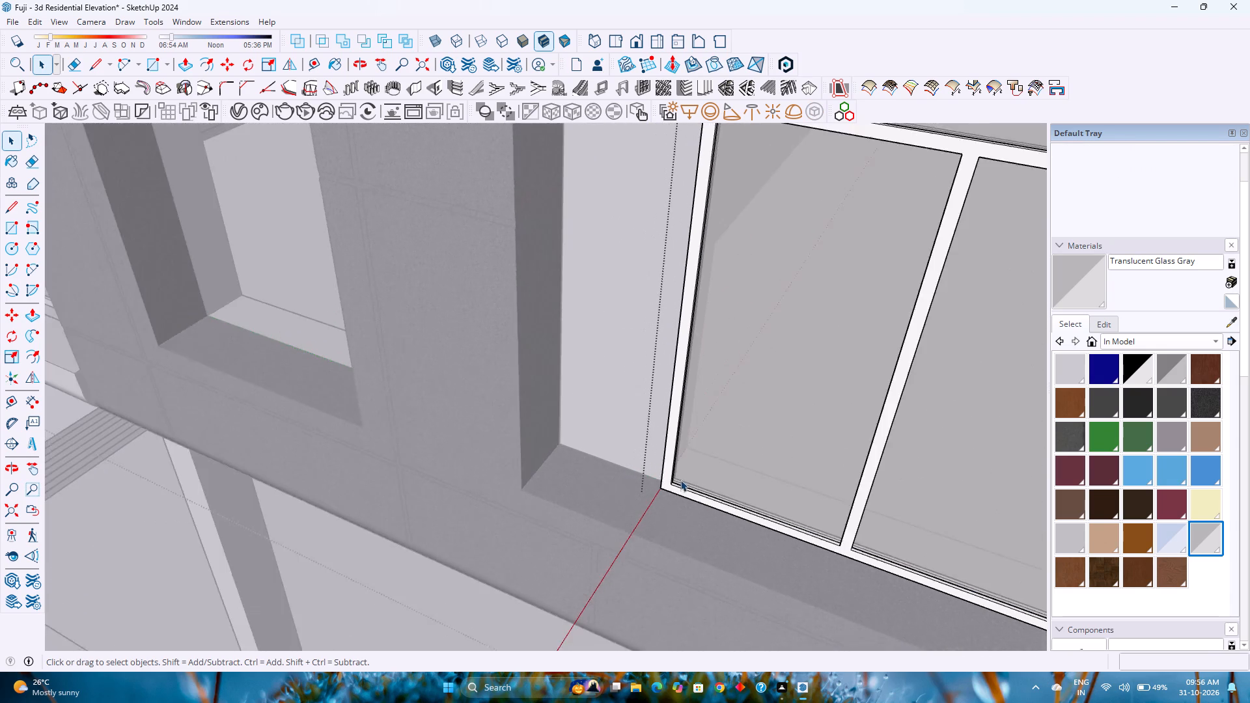
Paint the lower-floor window frame with the Metal Seamed material.
scroll(680, 480, "down", 6)
middle_click_drag(696, 455, 645, 541, "shift")
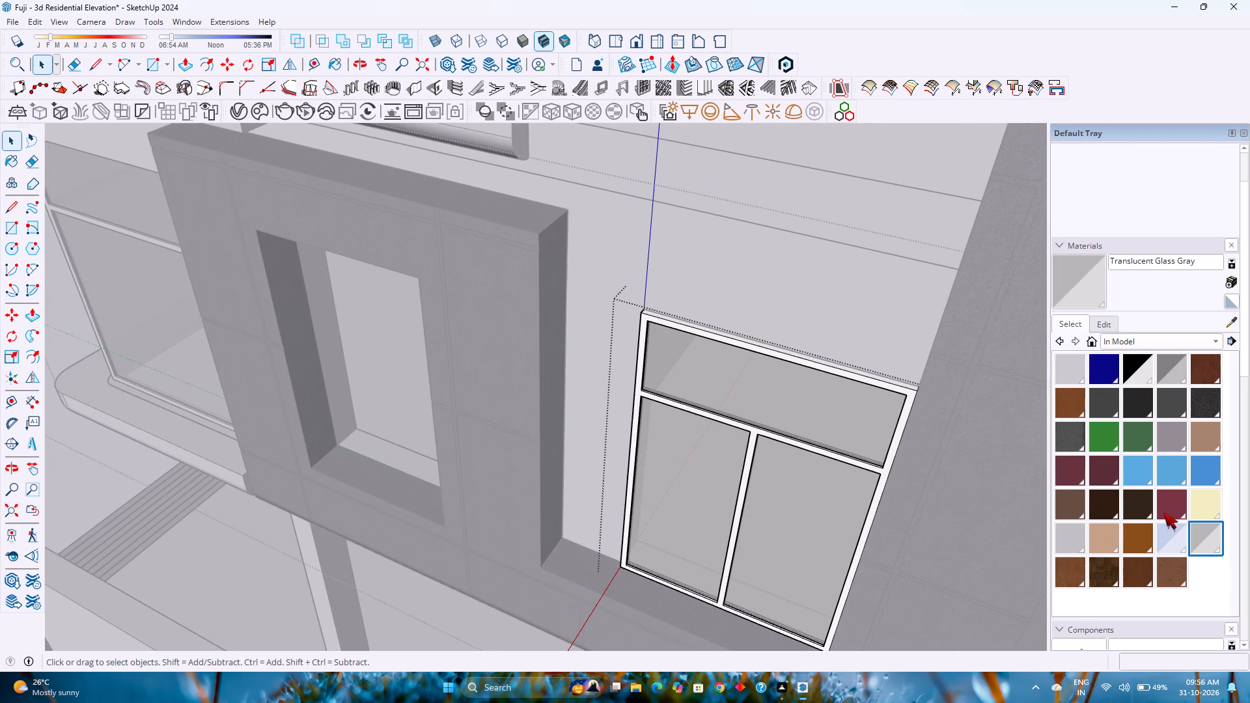
left_click(1068, 427)
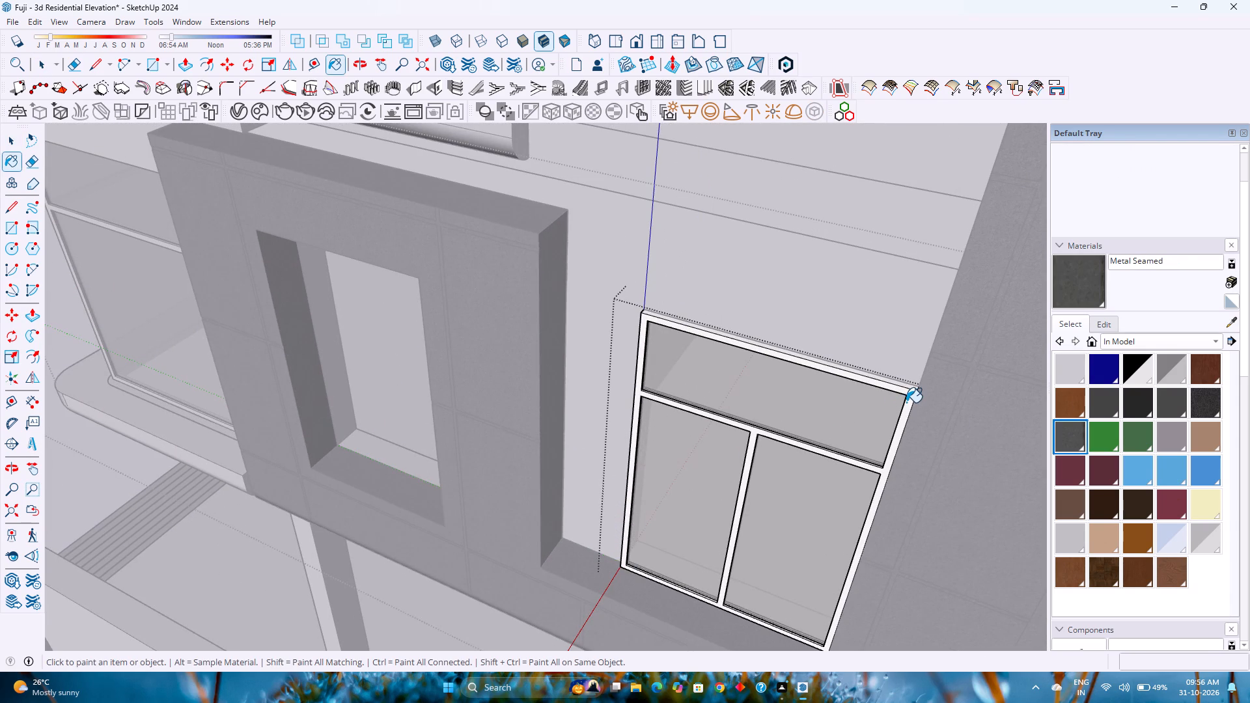
left_click(908, 401)
key("space")
scroll(744, 489, "up", 5)
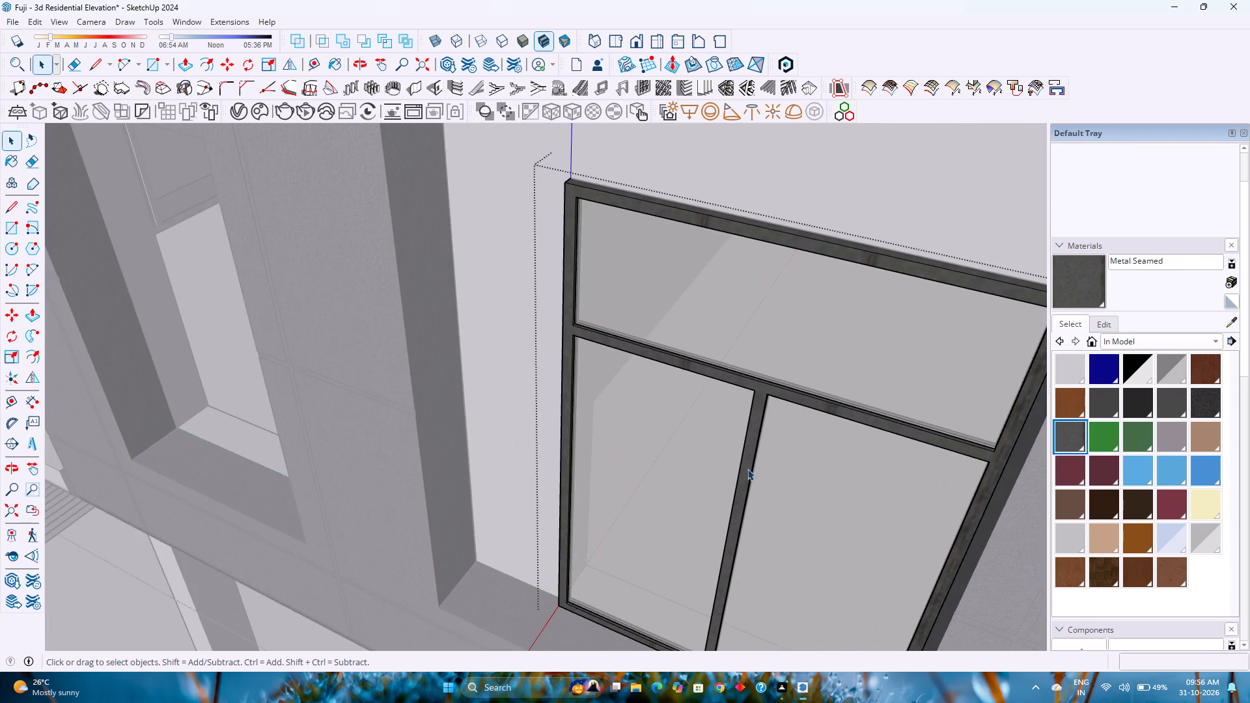
scroll(749, 419, "up", 6)
middle_click_drag(751, 414, 893, 411)
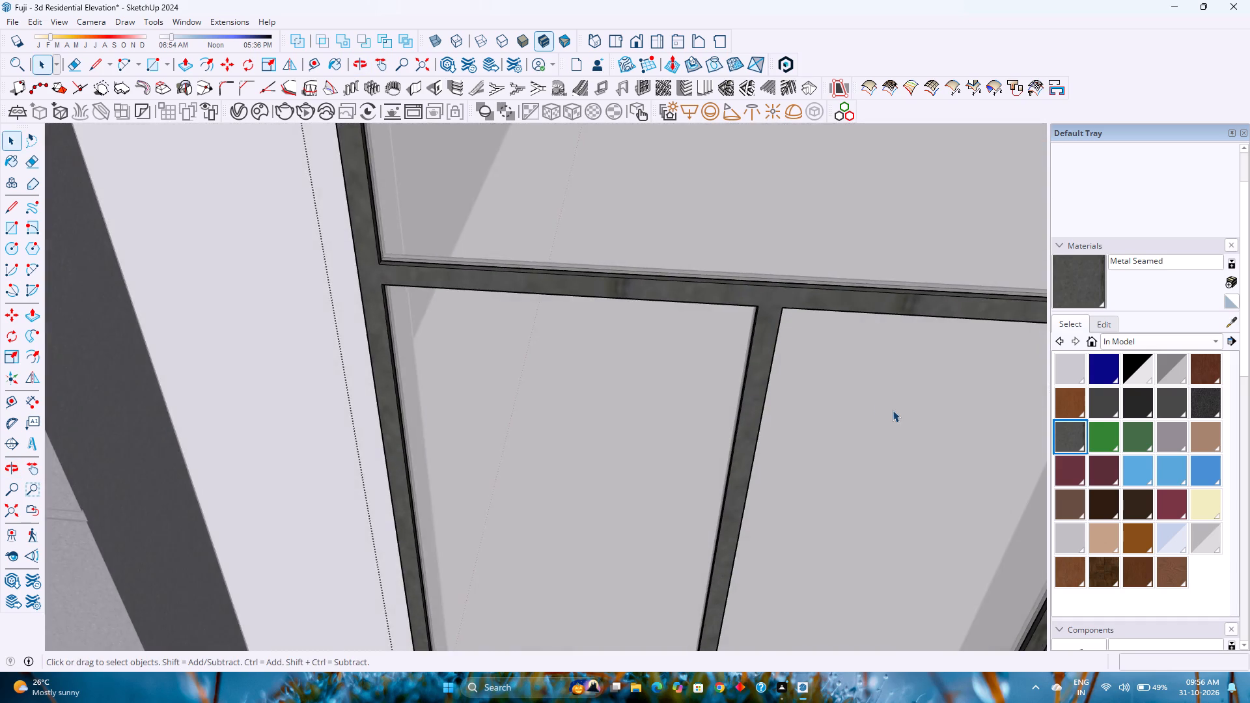
scroll(892, 408, "down", 10)
key("Escape")
Select the whole window group and move it back into the wall opening by 3", and by a further 2".
scroll(845, 385, "down", 14)
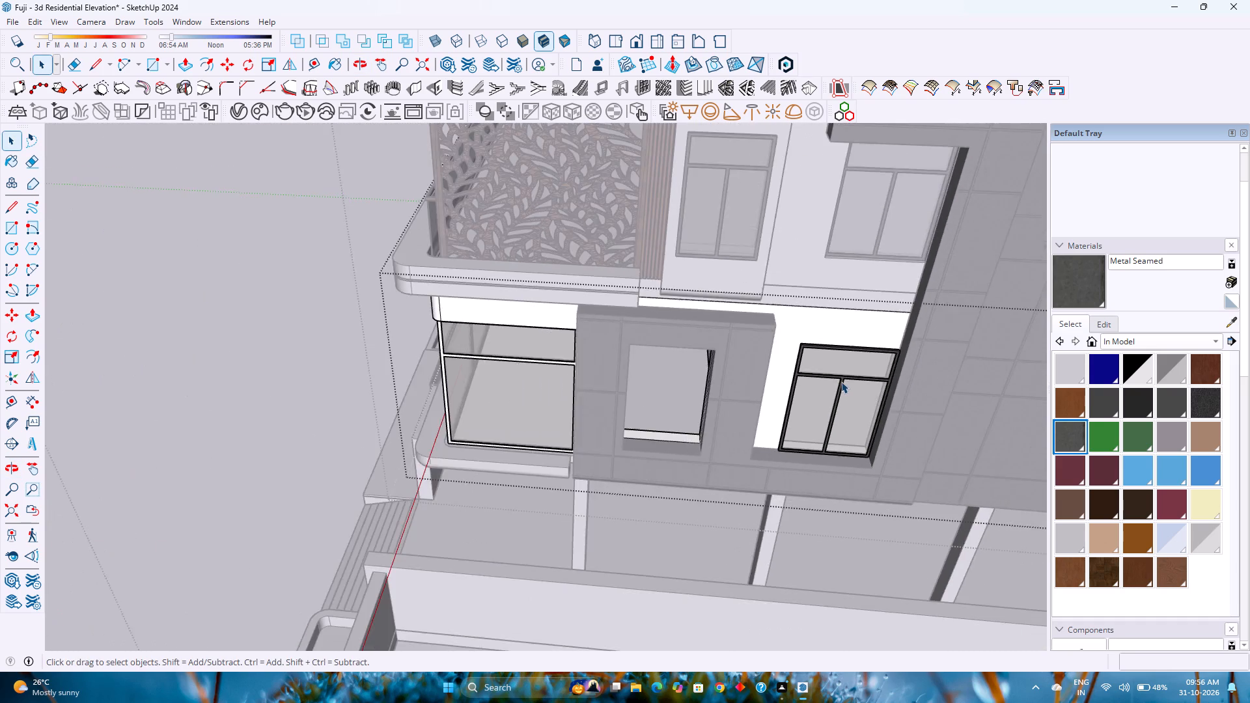
scroll(841, 381, "down", 4)
middle_click_drag(838, 376, 693, 561, "shift")
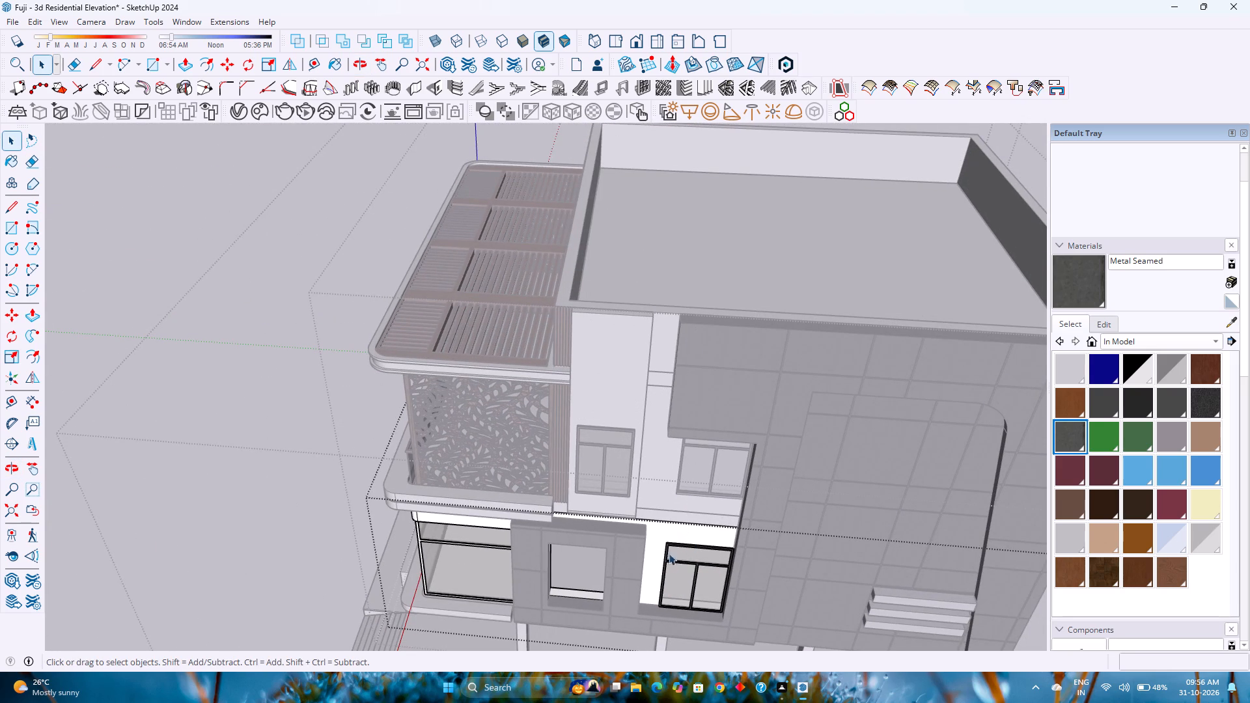
left_click(672, 545)
middle_click_drag(665, 566, 709, 385, "shift")
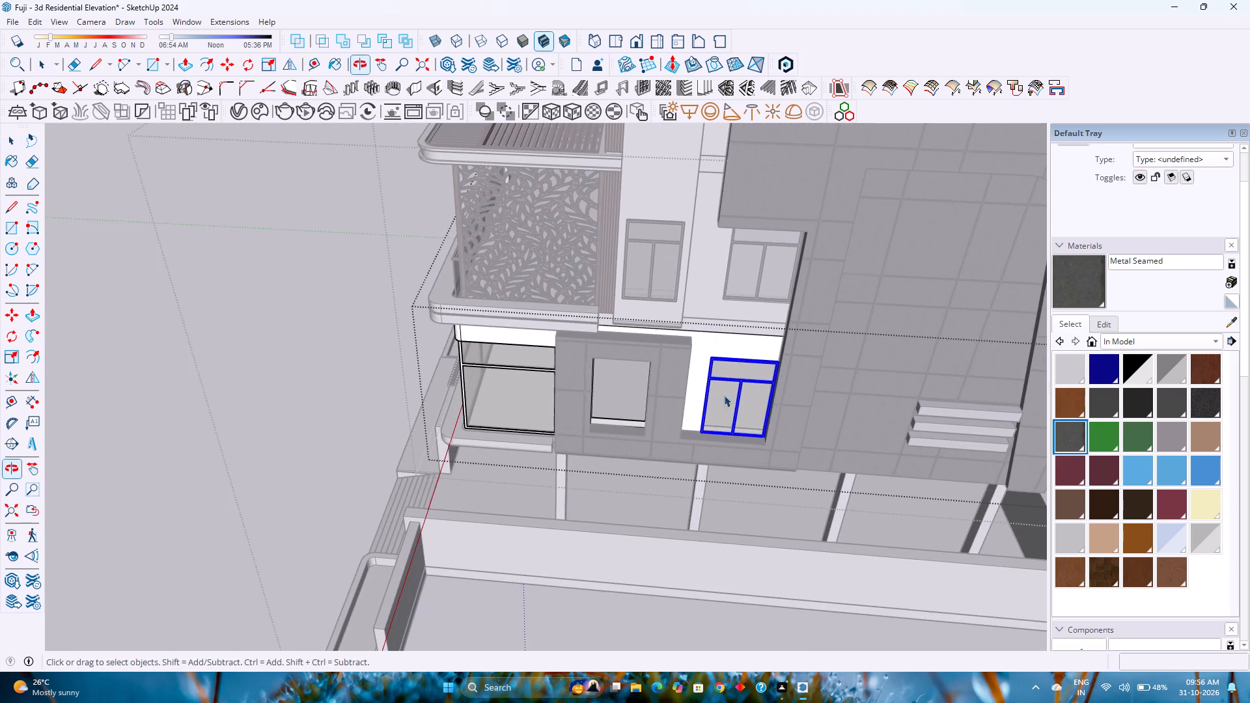
middle_click_drag(730, 420, 592, 435)
scroll(576, 476, "up", 13)
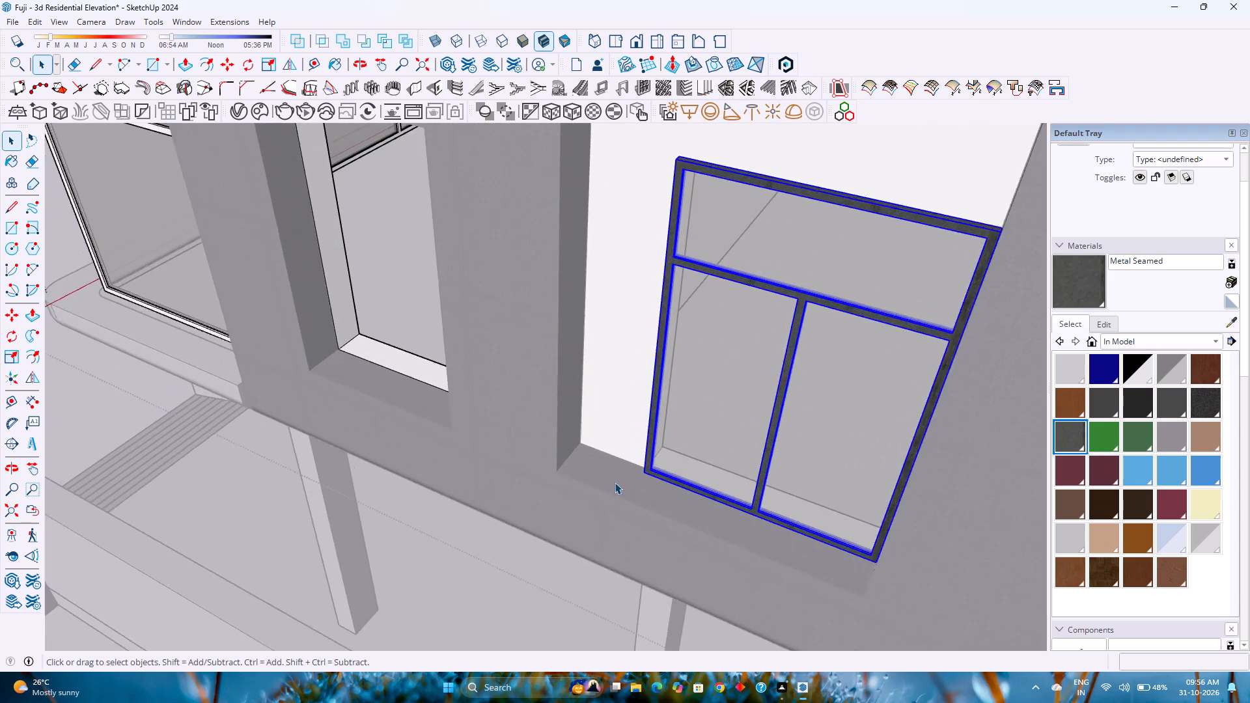
scroll(615, 482, "up", 2)
key("m")
scroll(617, 477, "up", 9)
left_click(703, 467)
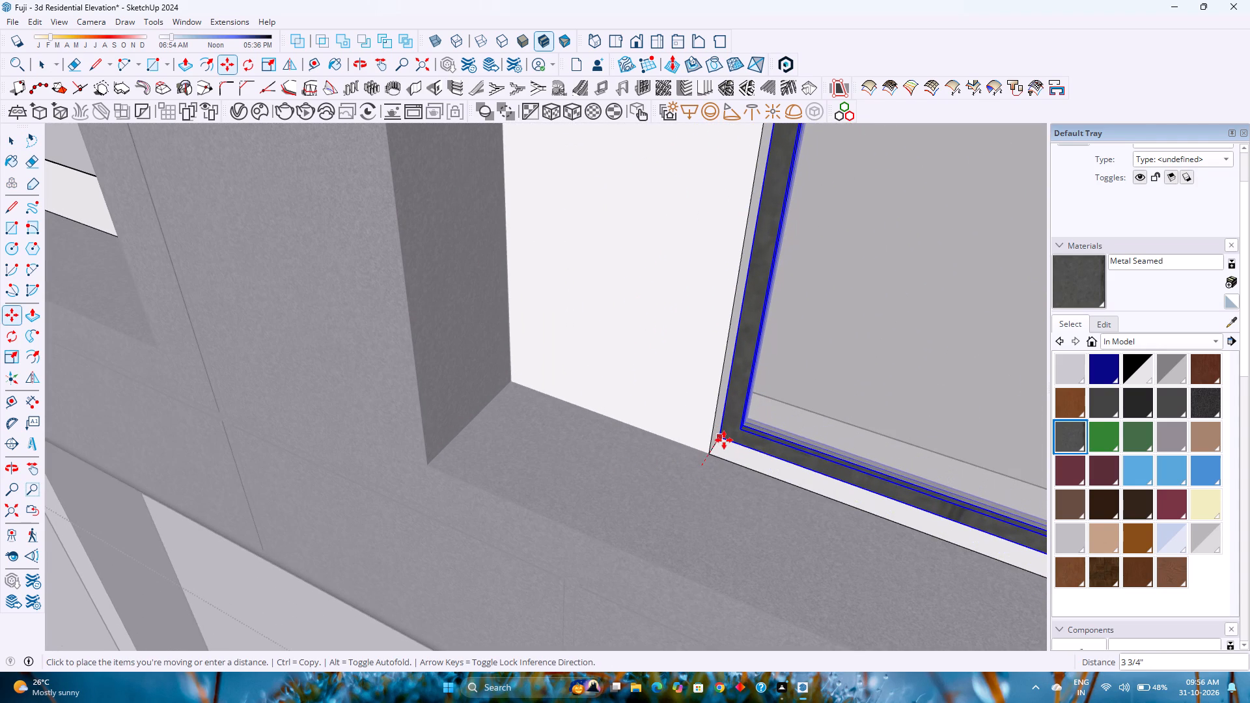
key("3")
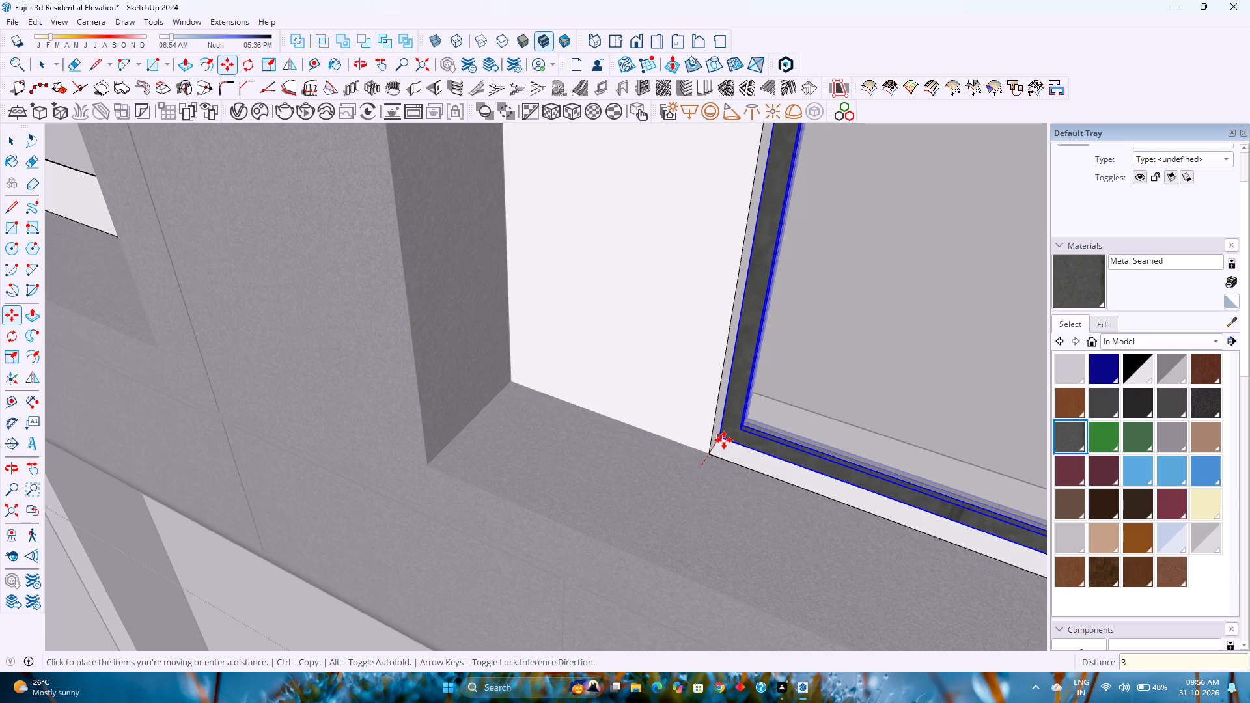
key("Return")
left_click(716, 446)
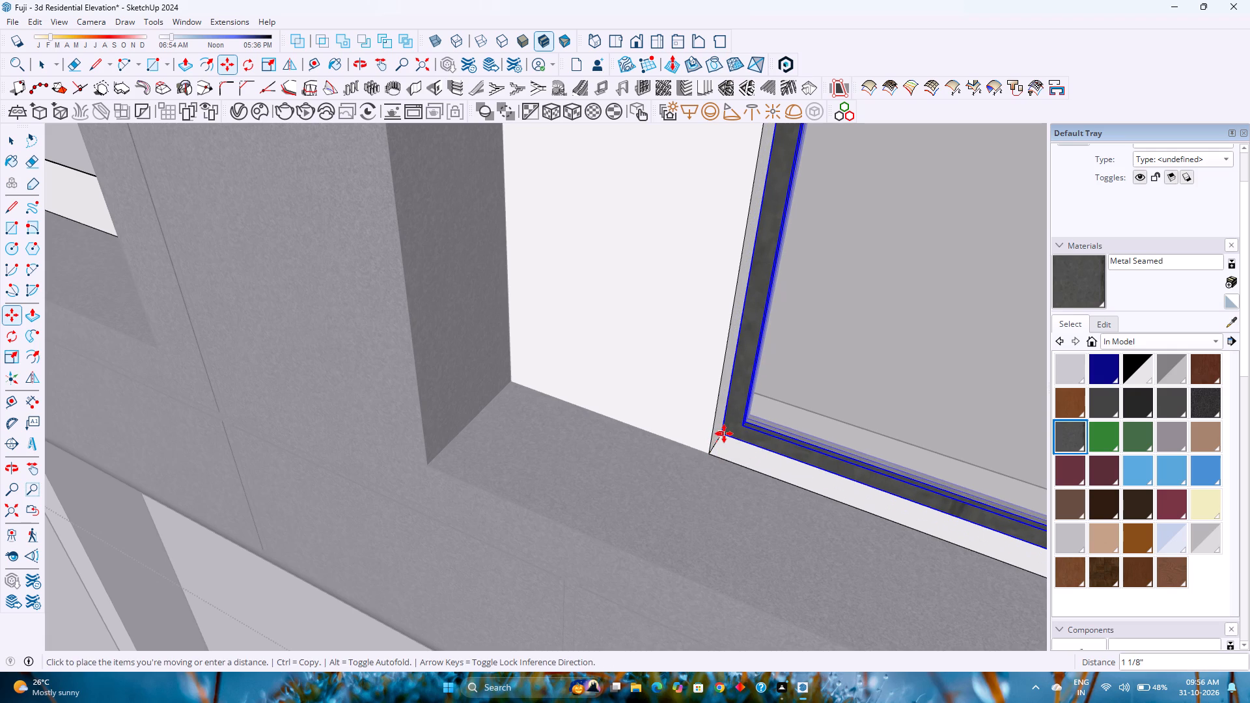
key("2")
key("Return")
Move the window group 1" back outward along the red axis.
scroll(726, 432, "down", 2)
middle_click_drag(726, 432, 545, 458)
middle_click(545, 458)
middle_click(545, 458)
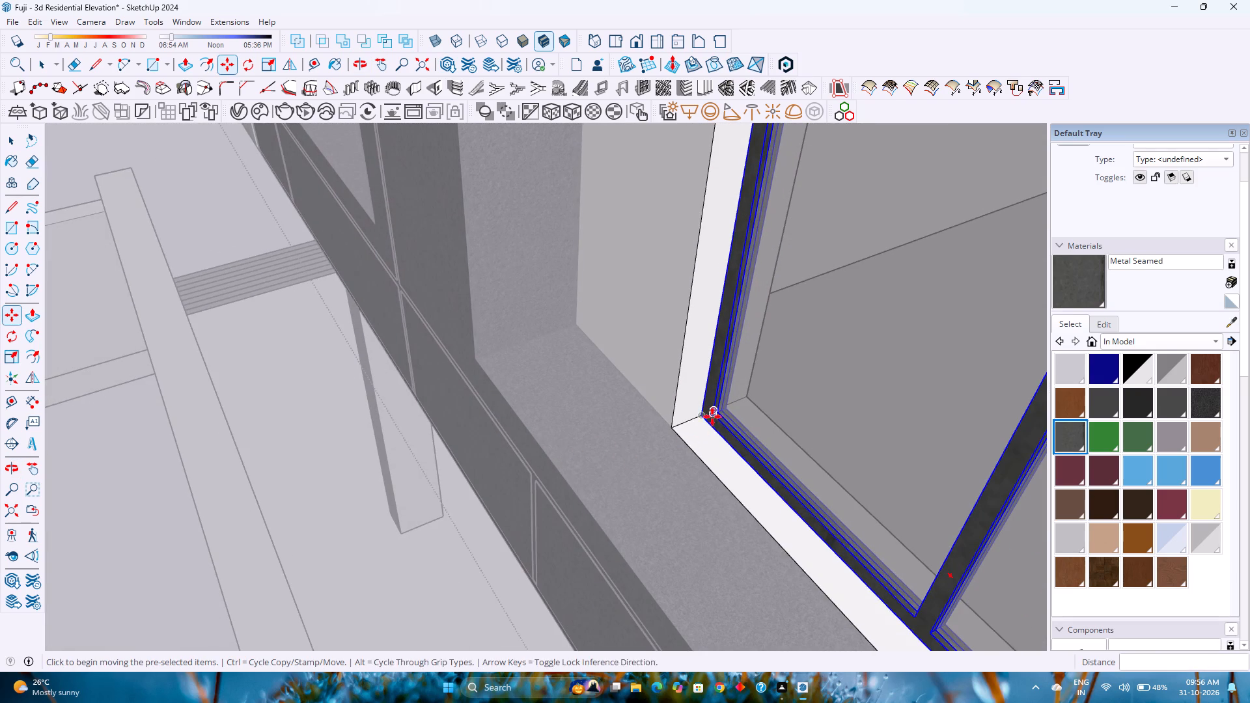
left_click(704, 420)
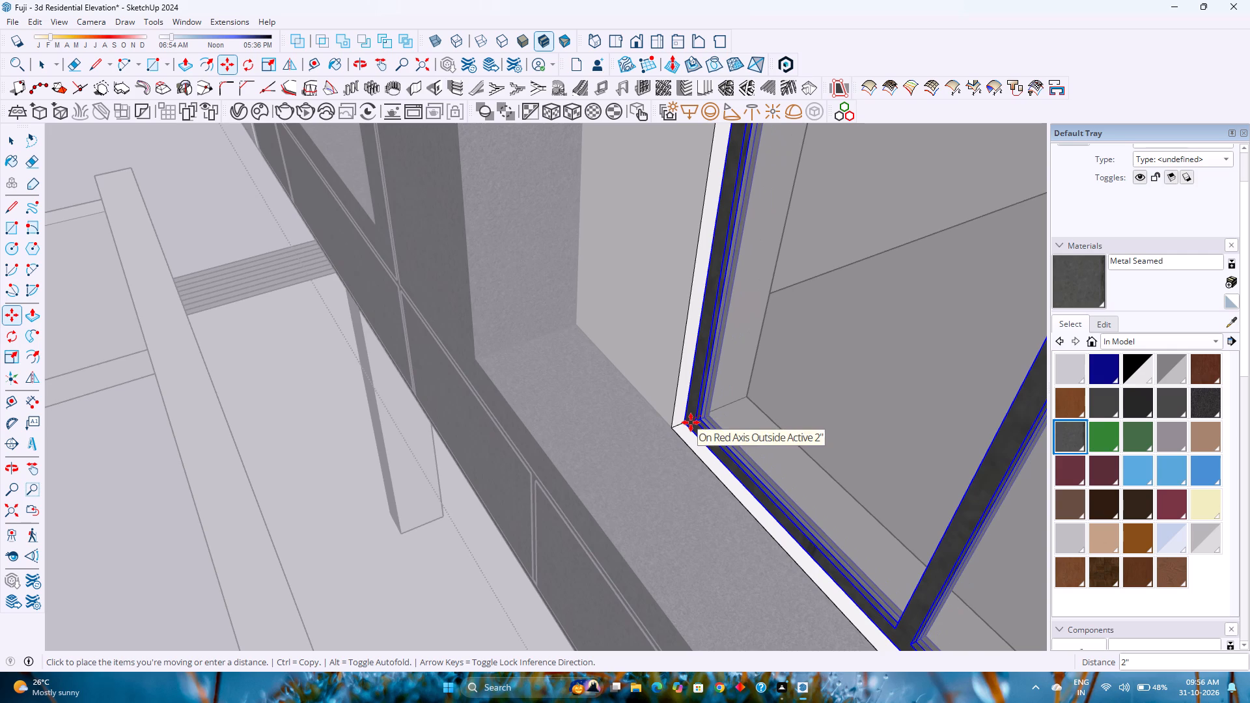
key("1")
key("Return")
key("space")
scroll(691, 422, "down", 5)
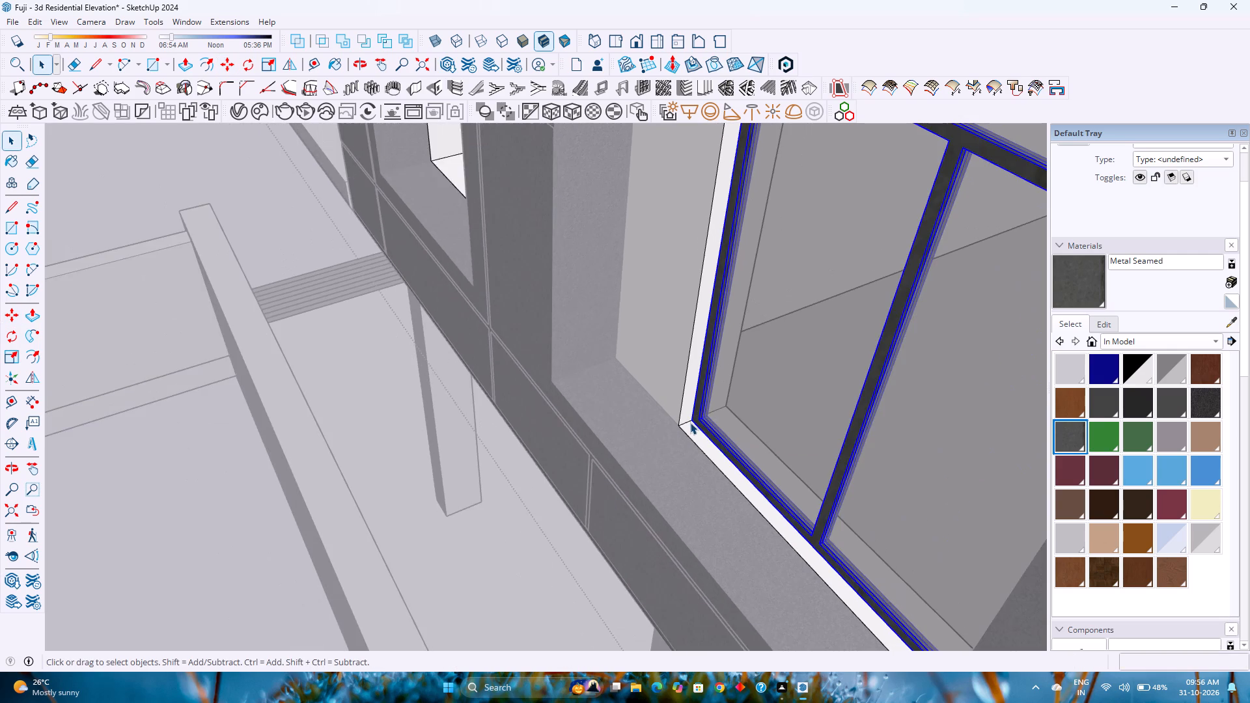
Leave the move operation and save the residential elevation model with the recessed window.
key("Escape")
scroll(690, 422, "down", 6)
middle_click_drag(691, 424, 803, 387)
scroll(807, 388, "down", 10)
middle_click_drag(803, 388, 721, 468, "shift")
middle_click_drag(691, 462, 882, 383)
scroll(877, 366, "down", 11)
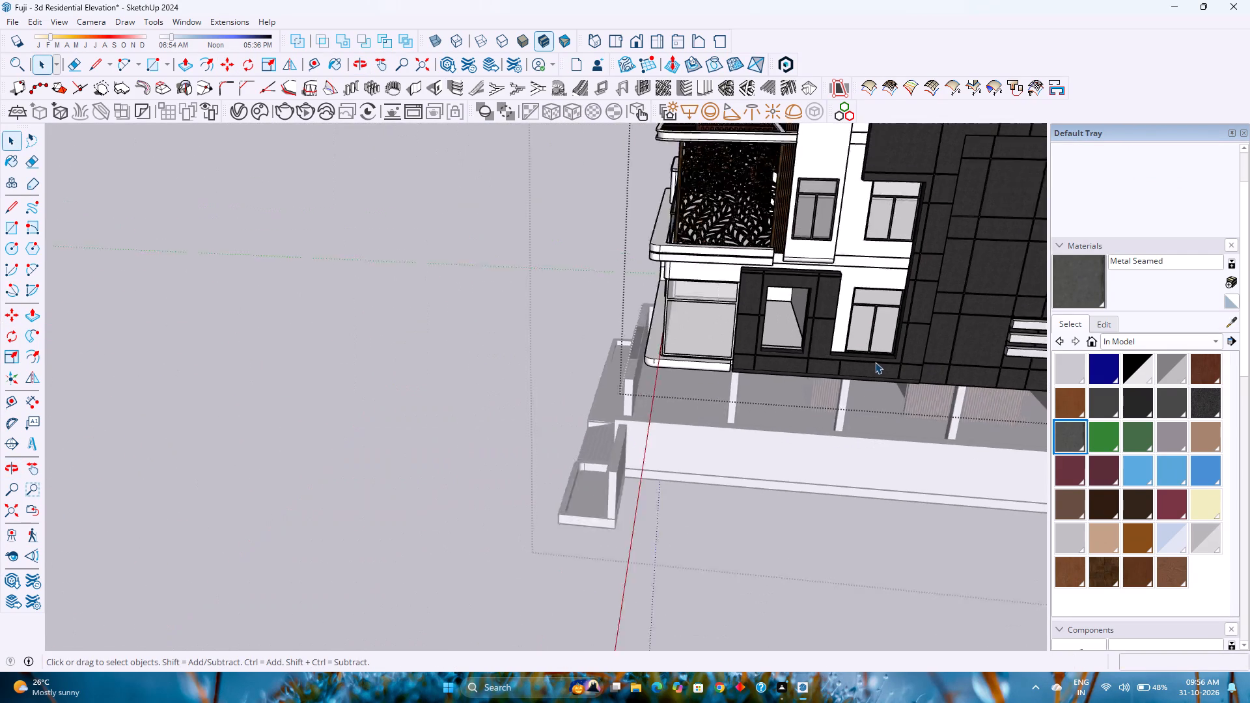
scroll(875, 362, "down", 2)
middle_click_drag(798, 368, 706, 424, "shift")
middle_click_drag(700, 424, 875, 366)
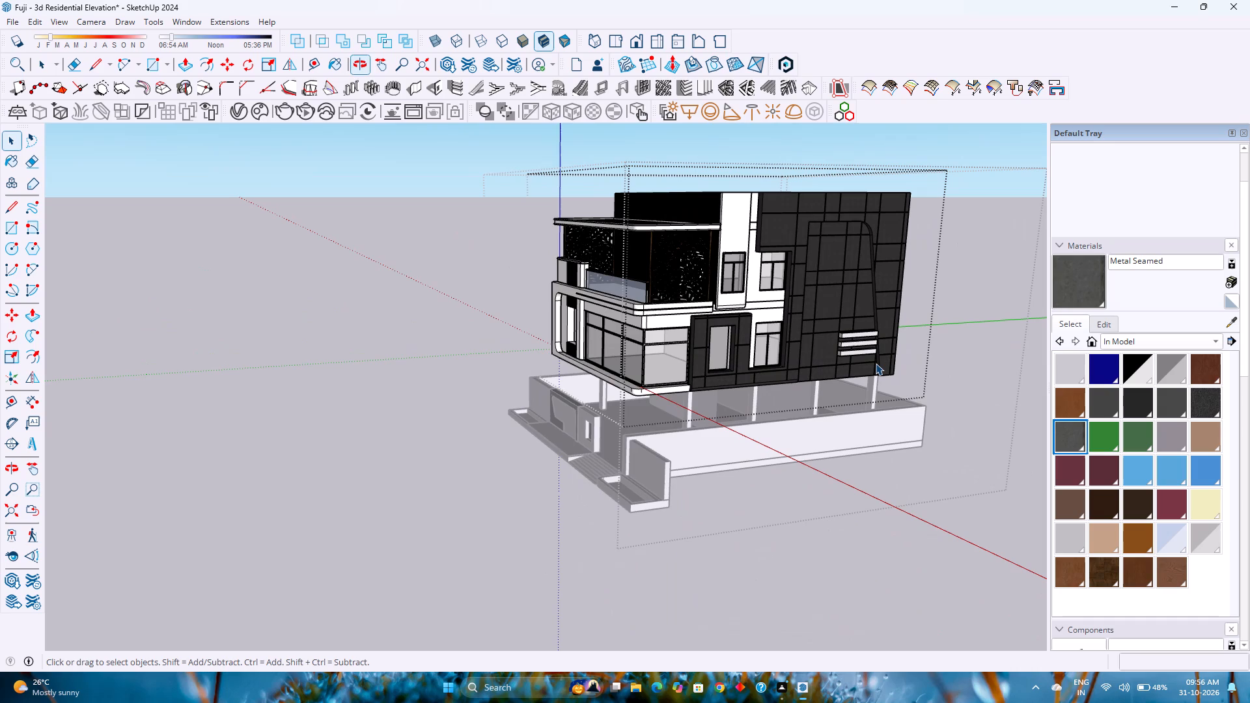
key("ctrl+s")
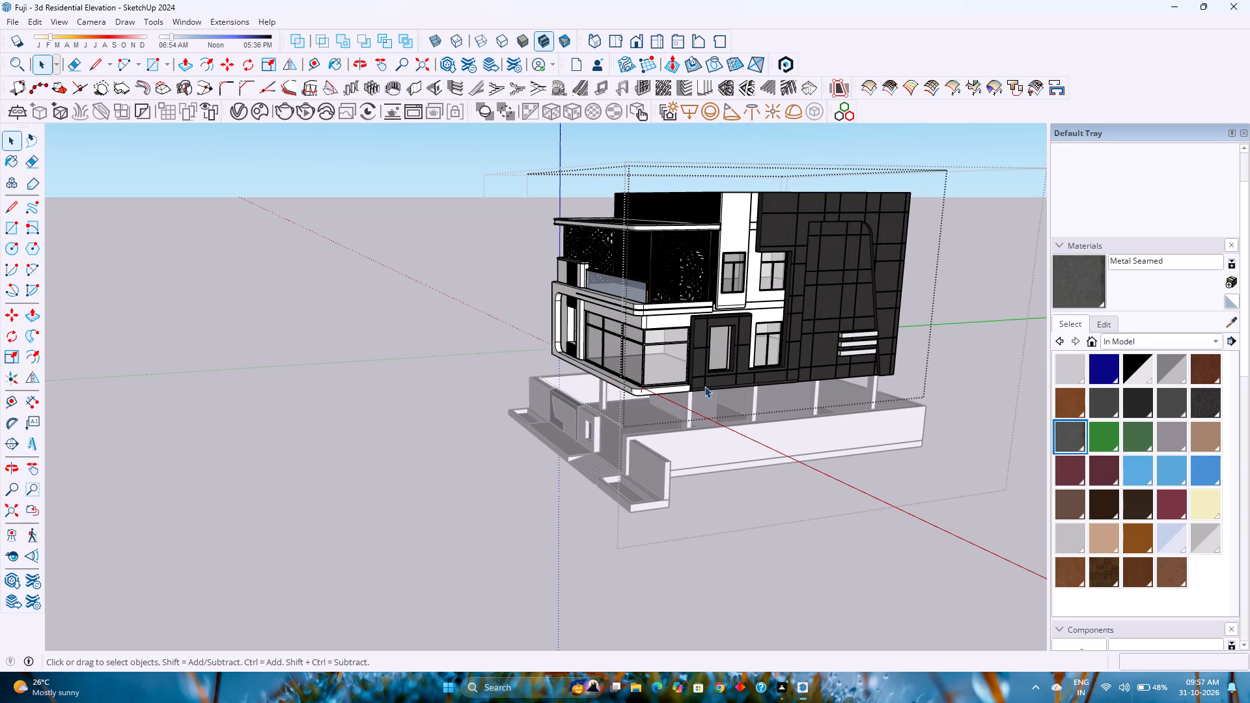
left_click_drag(967, 411, 1064, 435)
left_click_drag(1064, 435, 1064, 434)
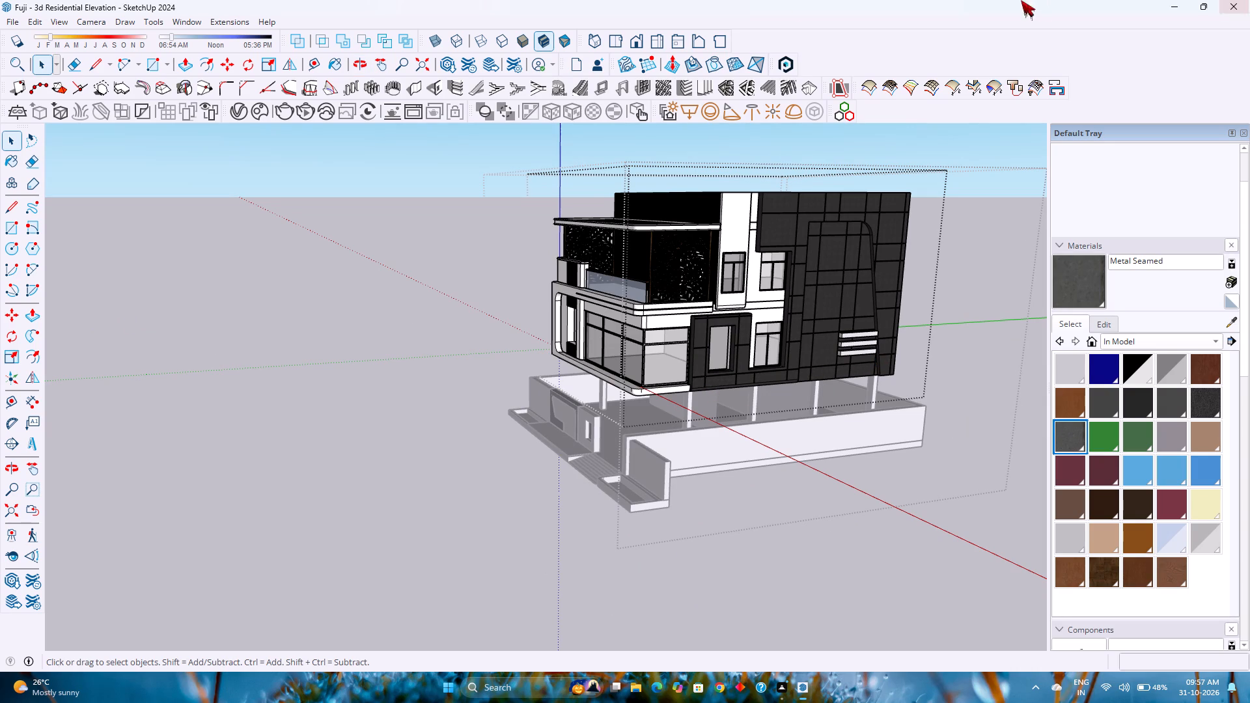
Start an interactive V-Ray render of the whole house from a front three-quarter viewpoint showing the front facade and clad side wall.
scroll(394, 541, "down", 1)
scroll(447, 519, "down", 1, "shift")
middle_click_drag(447, 519, 430, 534, "shift")
middle_click(430, 534, "shift")
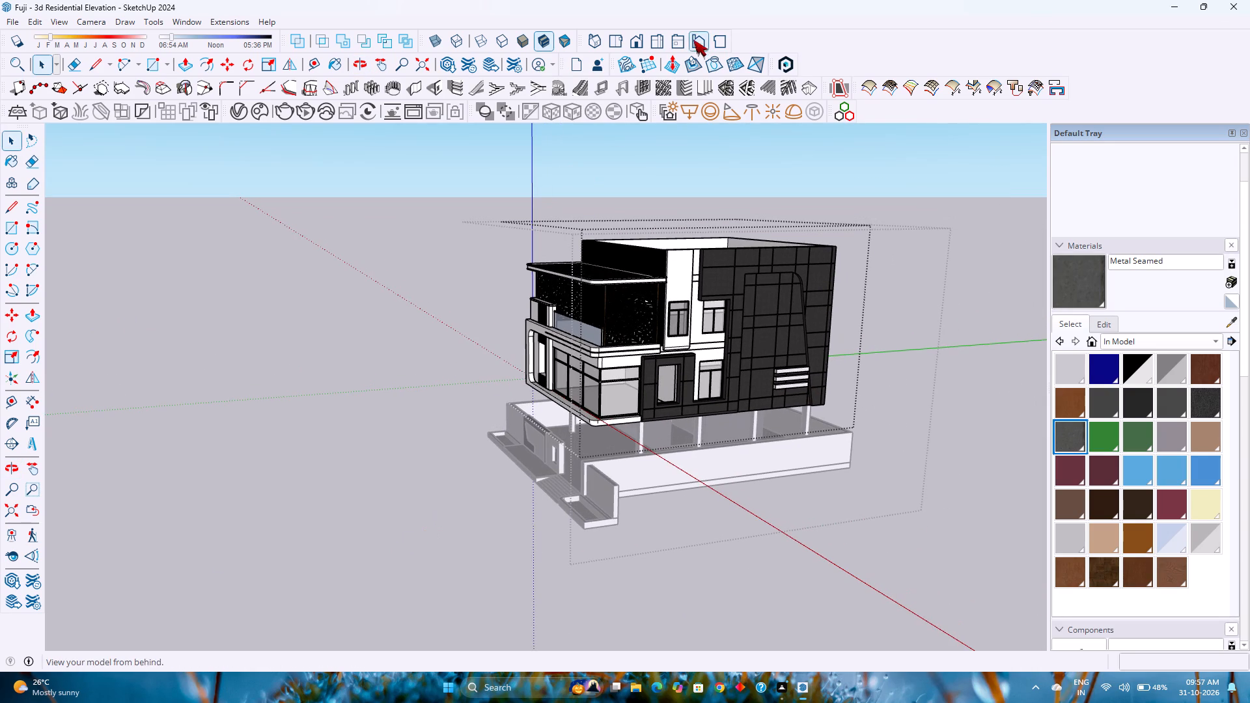
left_click(637, 44)
middle_click_drag(588, 425, 512, 425)
middle_click_drag(512, 425, 498, 425)
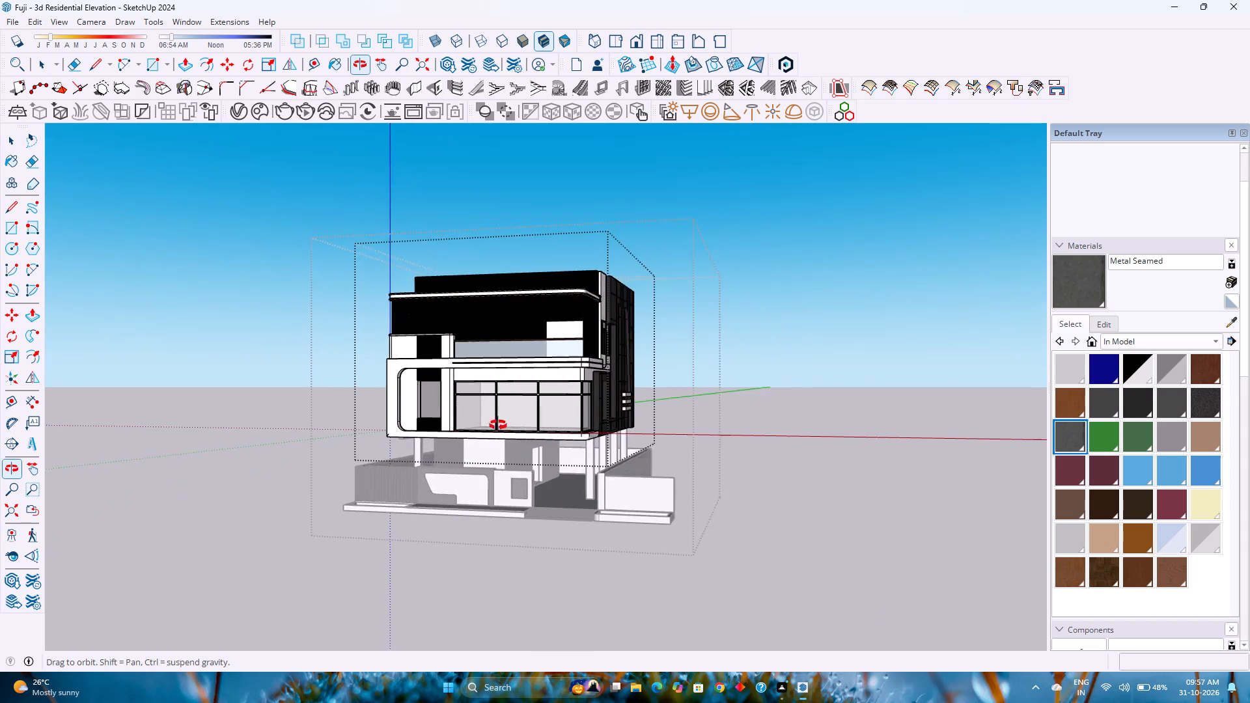
middle_click_drag(498, 425, 493, 426)
middle_click_drag(488, 426, 453, 453)
middle_click(449, 456)
scroll(477, 415, "up", 4)
middle_click_drag(487, 407, 480, 412, "shift")
scroll(480, 411, "up", 2)
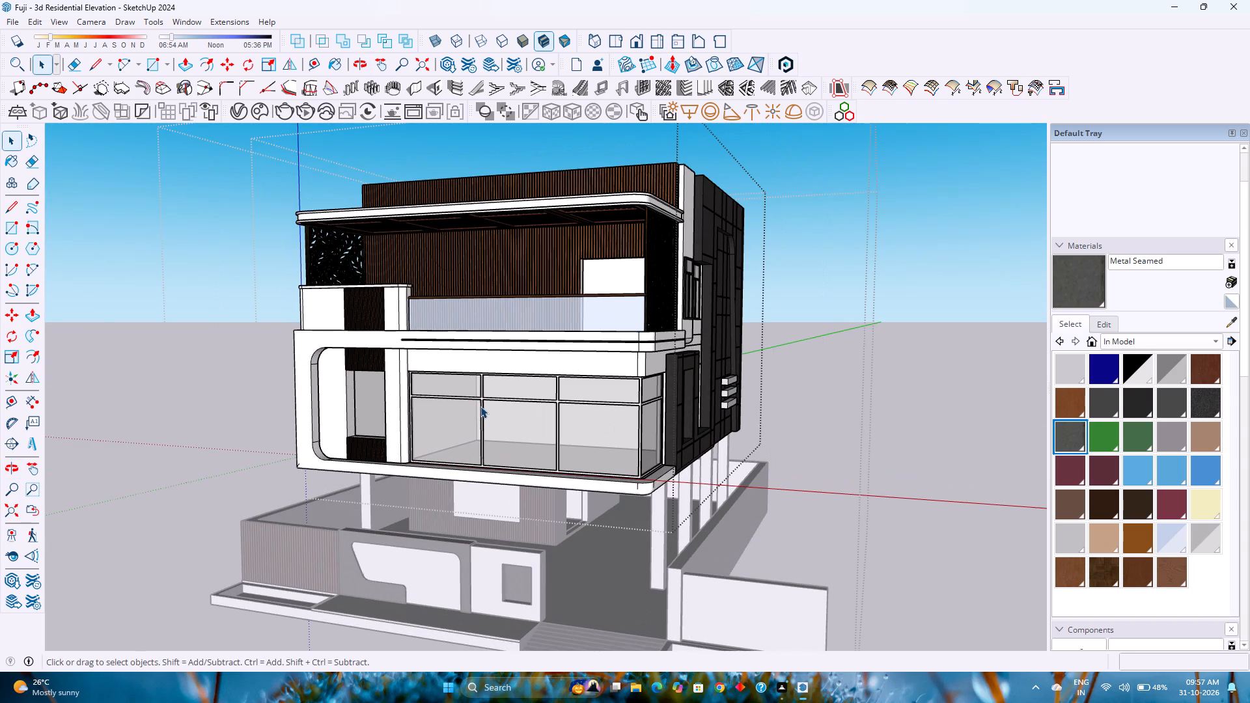
middle_click_drag(480, 415, 486, 383, "shift")
middle_click_drag(487, 393, 487, 406, "shift")
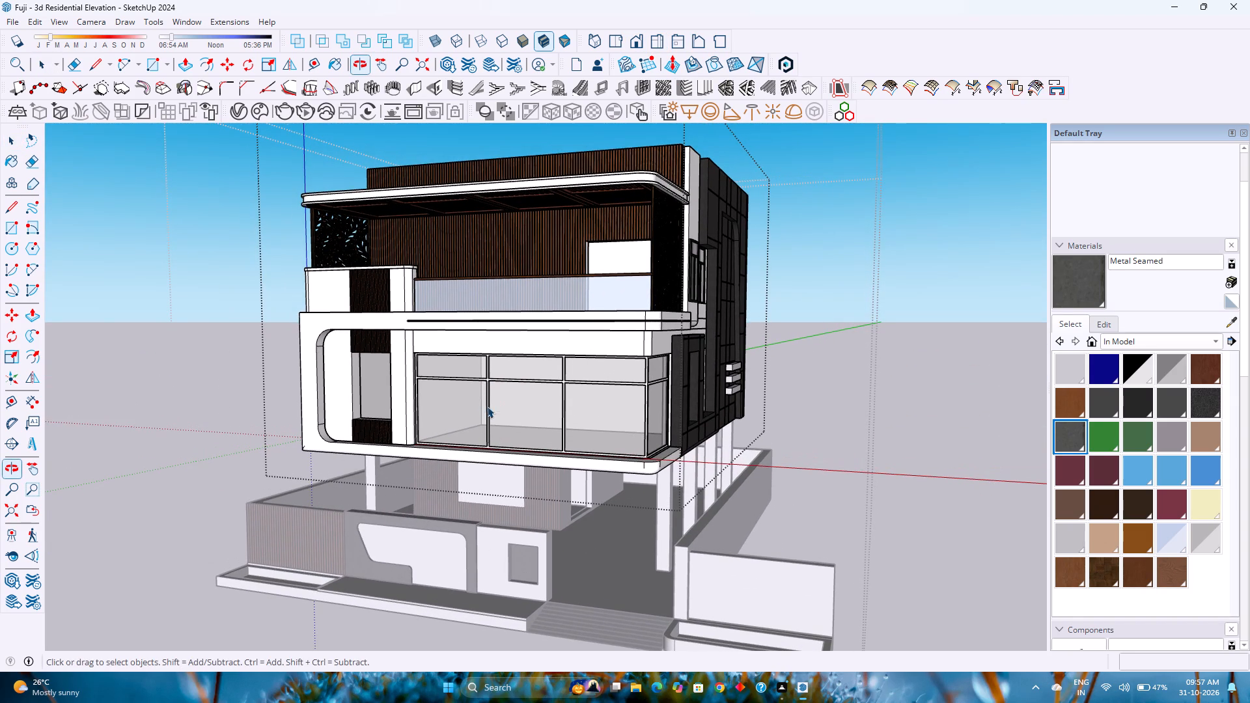
left_click(307, 116)
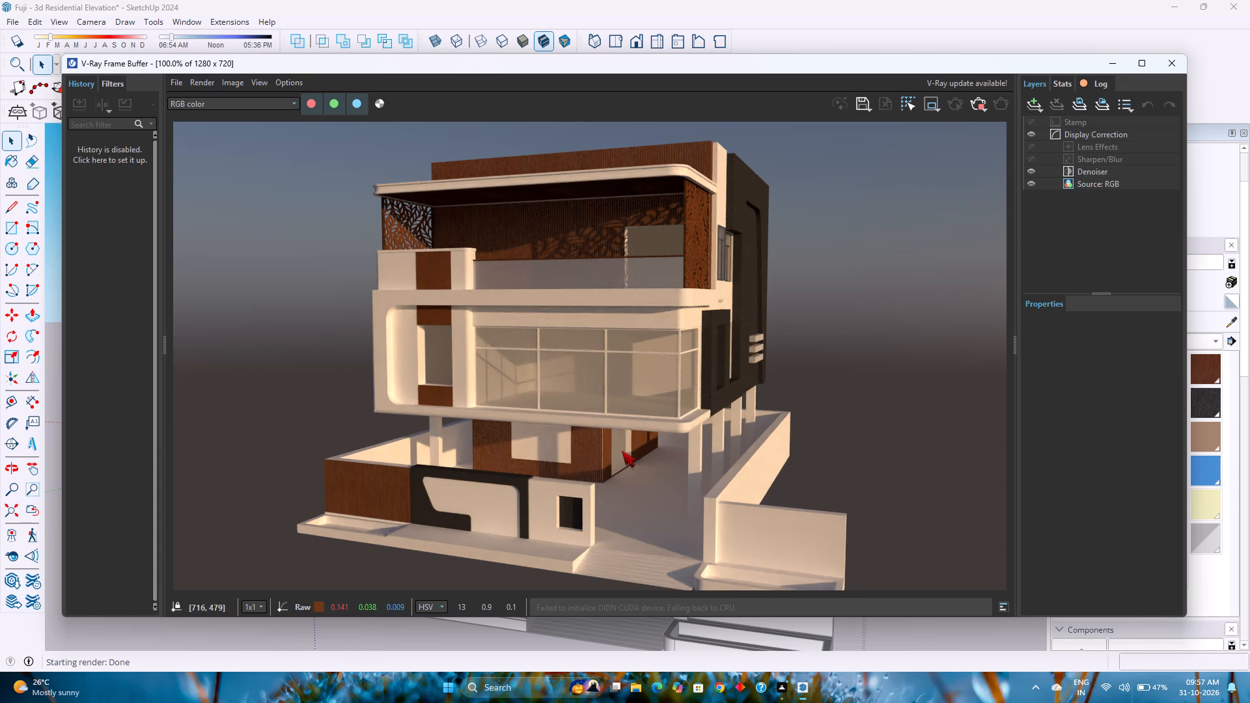
Examine the rendered house up close and as a whole, checking the corner glazing, slab edge, columns, cladding and ground-floor walls.
scroll(572, 497, "up", 2)
scroll(572, 496, "down", 2)
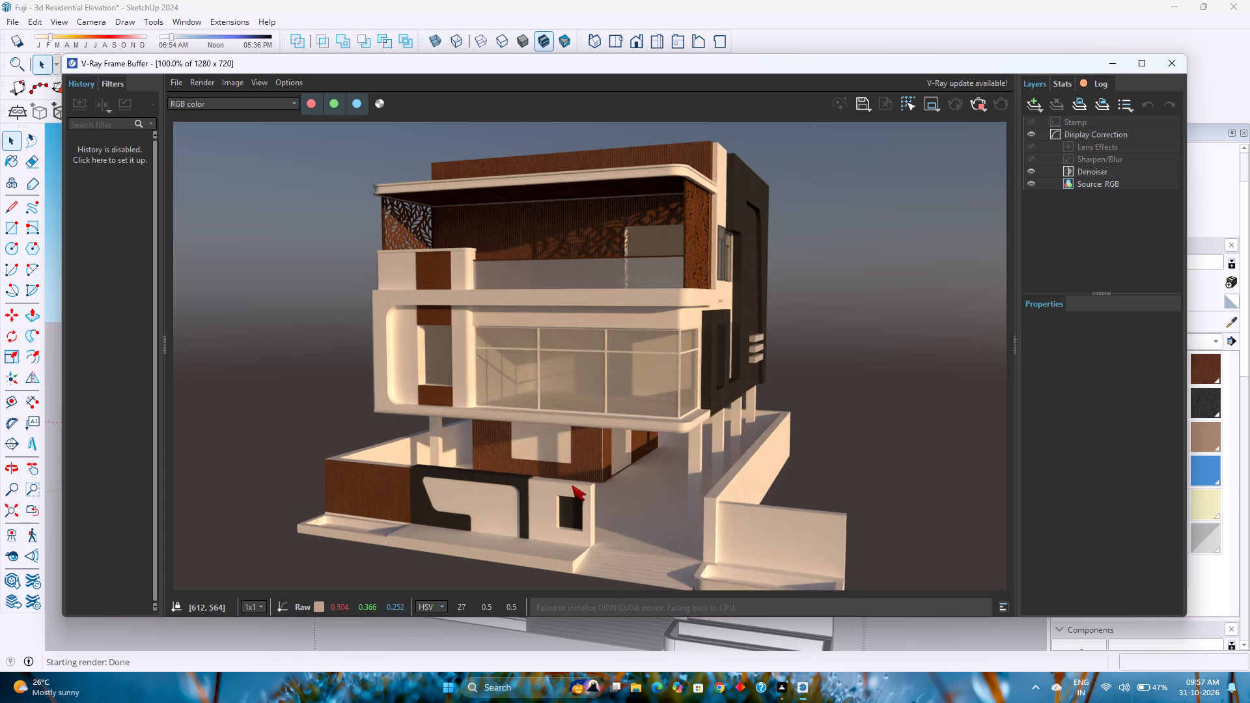
scroll(598, 336, "up", 1)
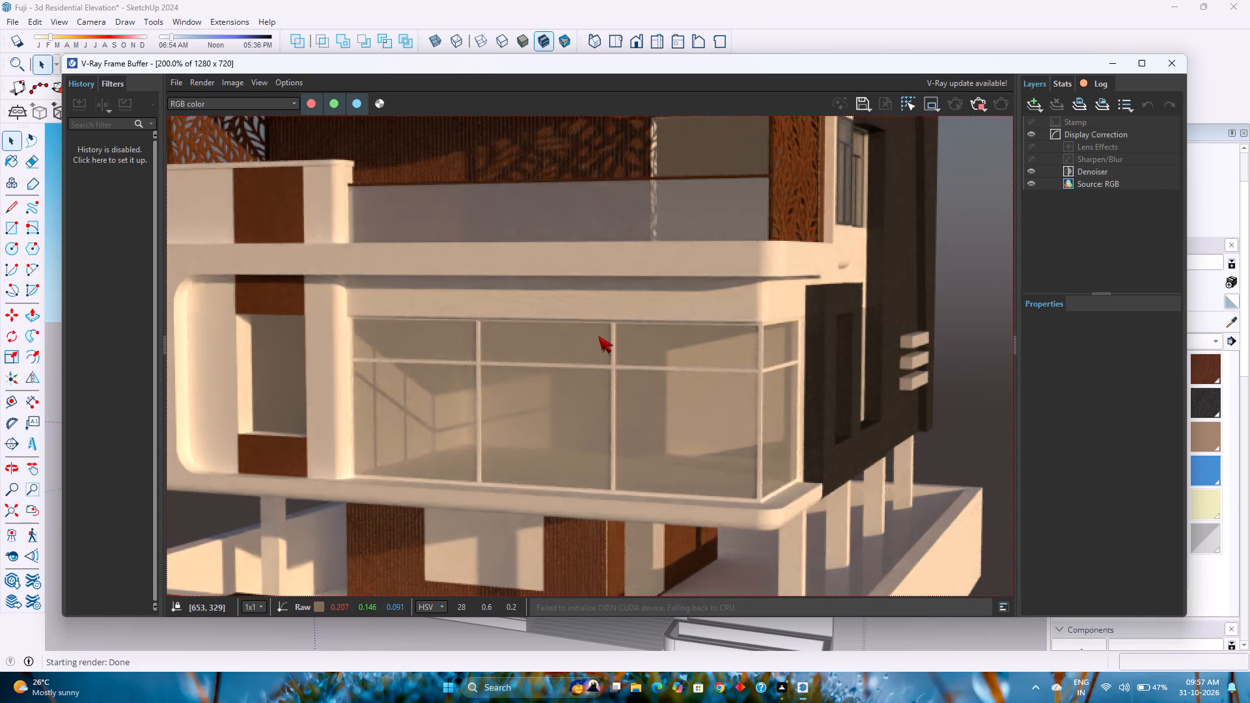
scroll(598, 335, "down", 1)
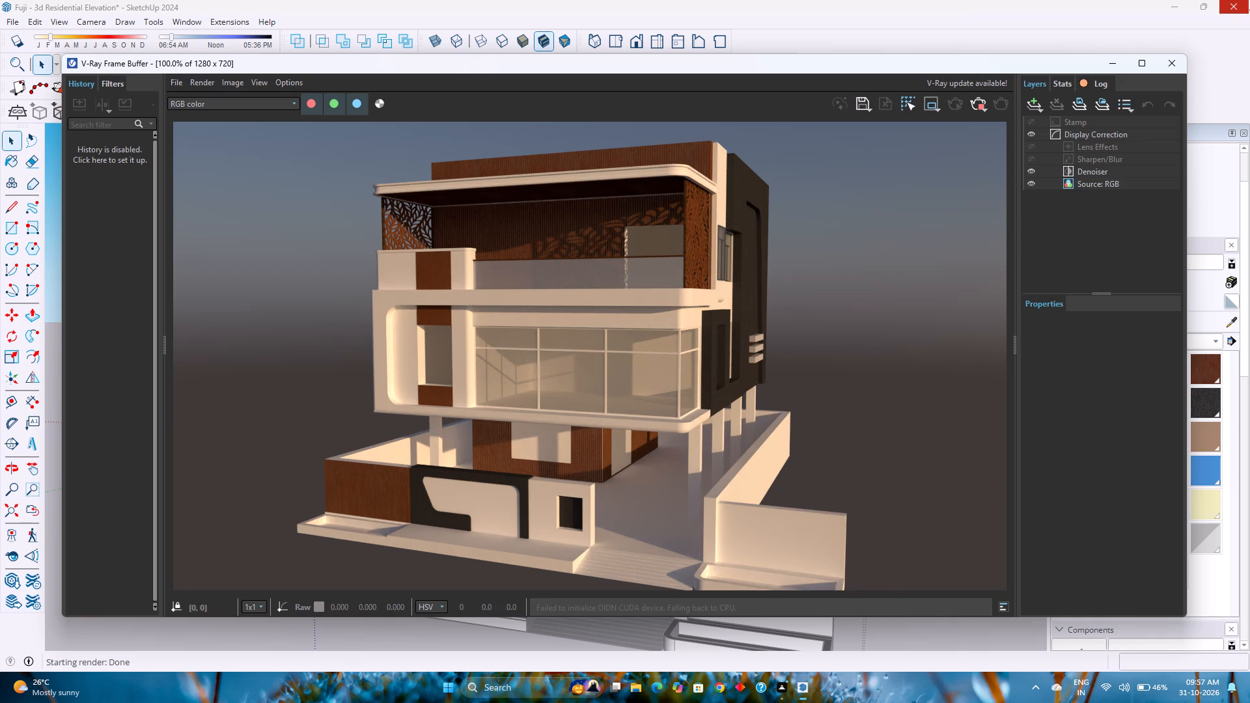
scroll(724, 413, "up", 3)
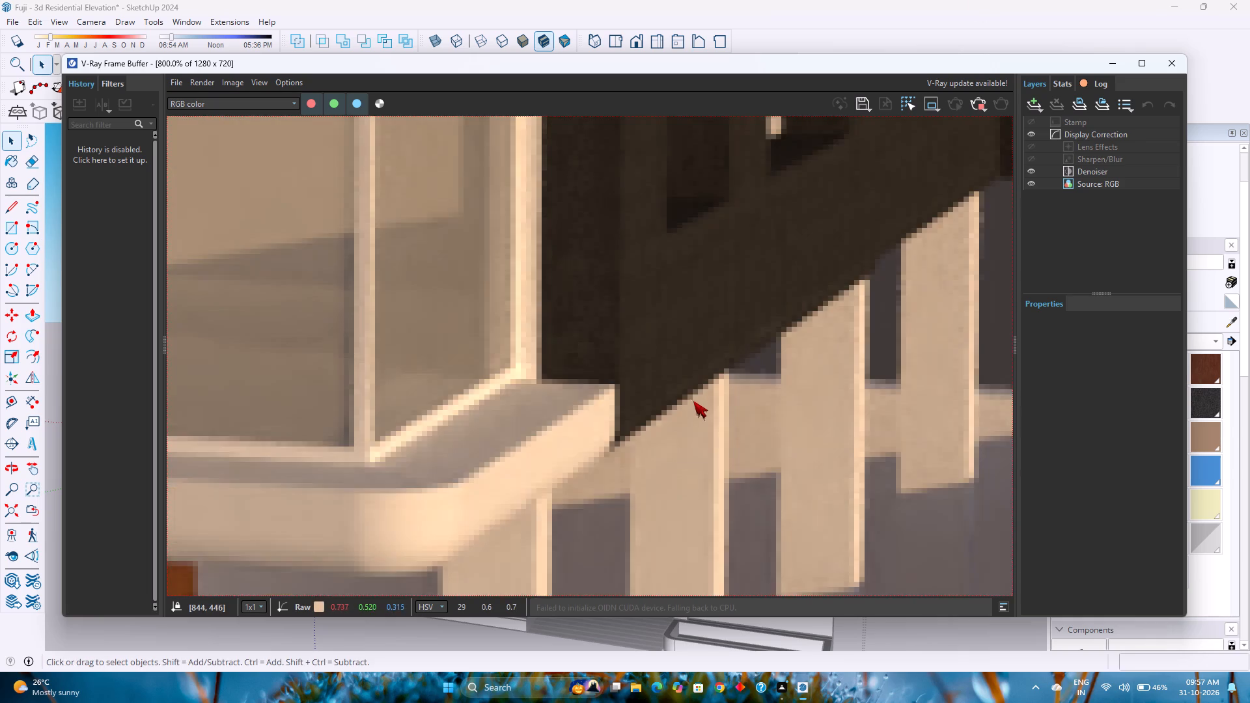
scroll(692, 400, "up", 1)
scroll(692, 400, "down", 5)
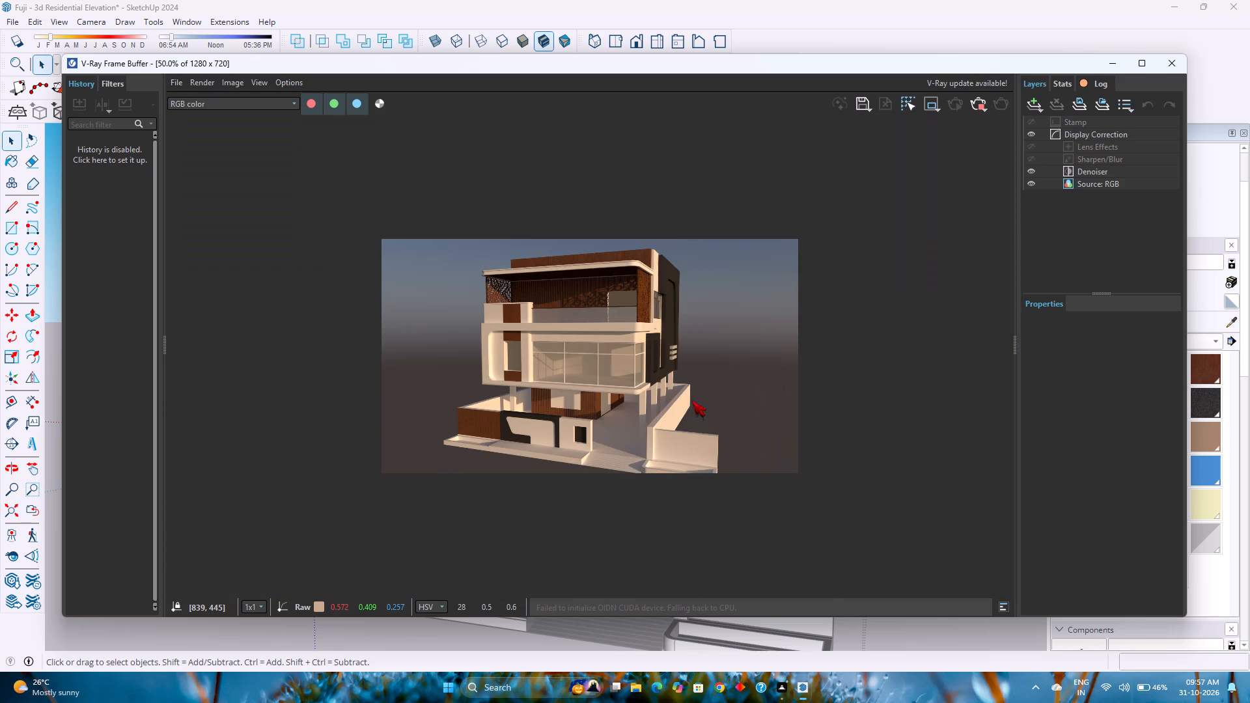
scroll(540, 310, "up", 1)
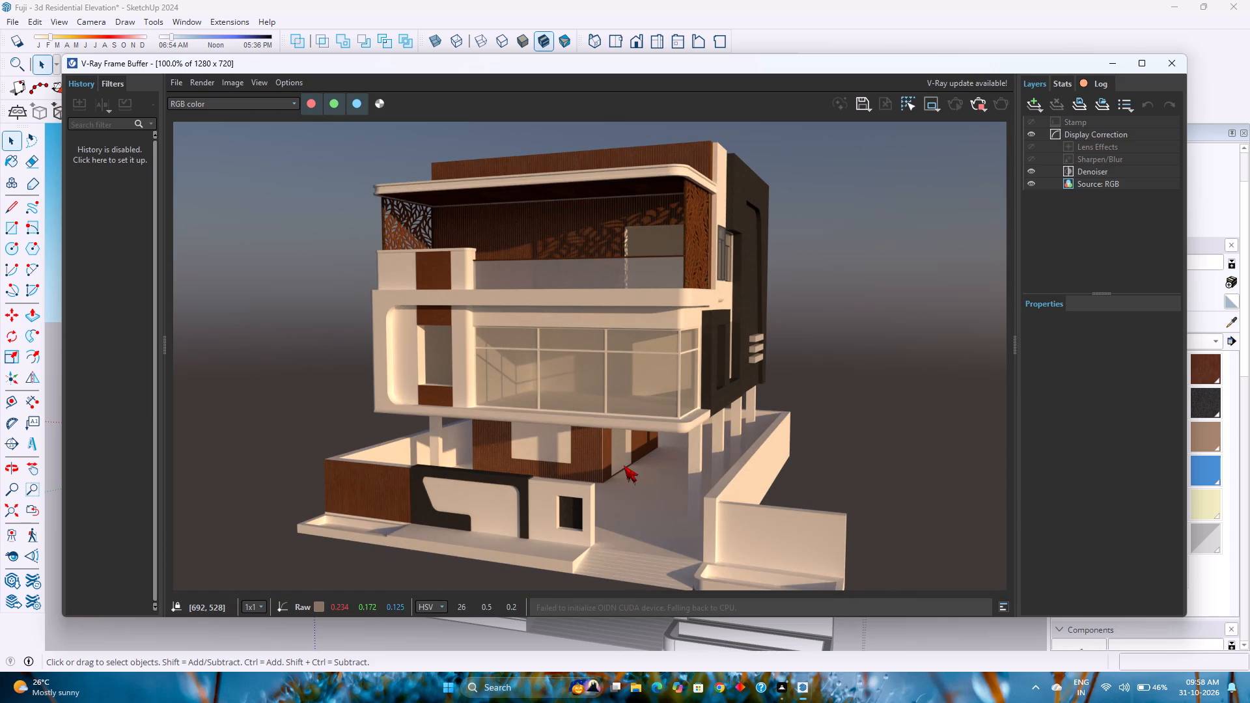
scroll(689, 471, "up", 2)
scroll(689, 471, "down", 1)
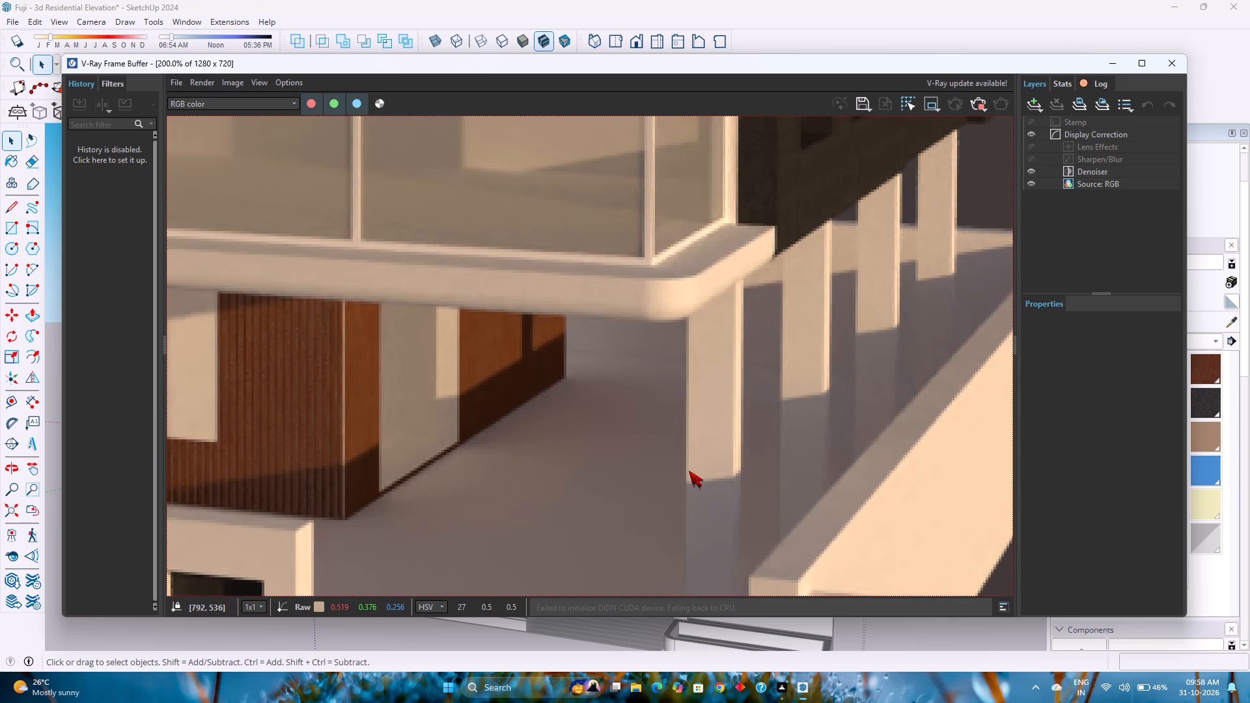
scroll(673, 456, "down", 2)
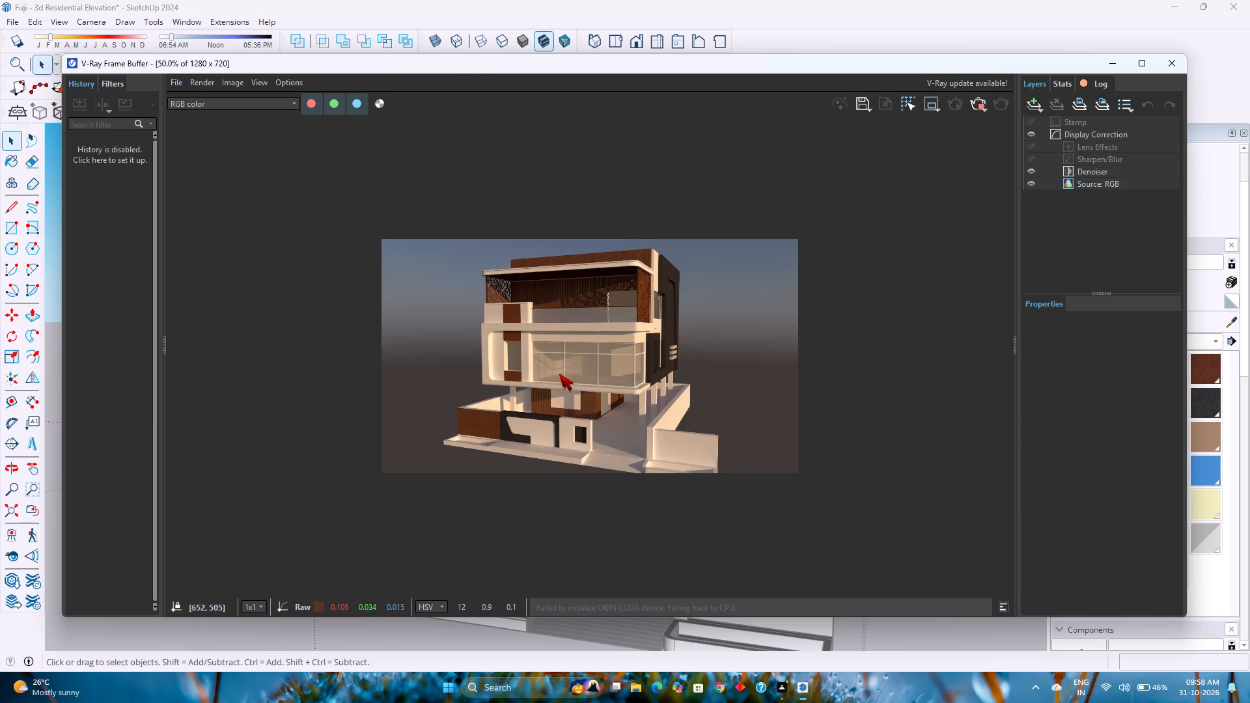
scroll(551, 364, "down", 1)
scroll(547, 347, "up", 2)
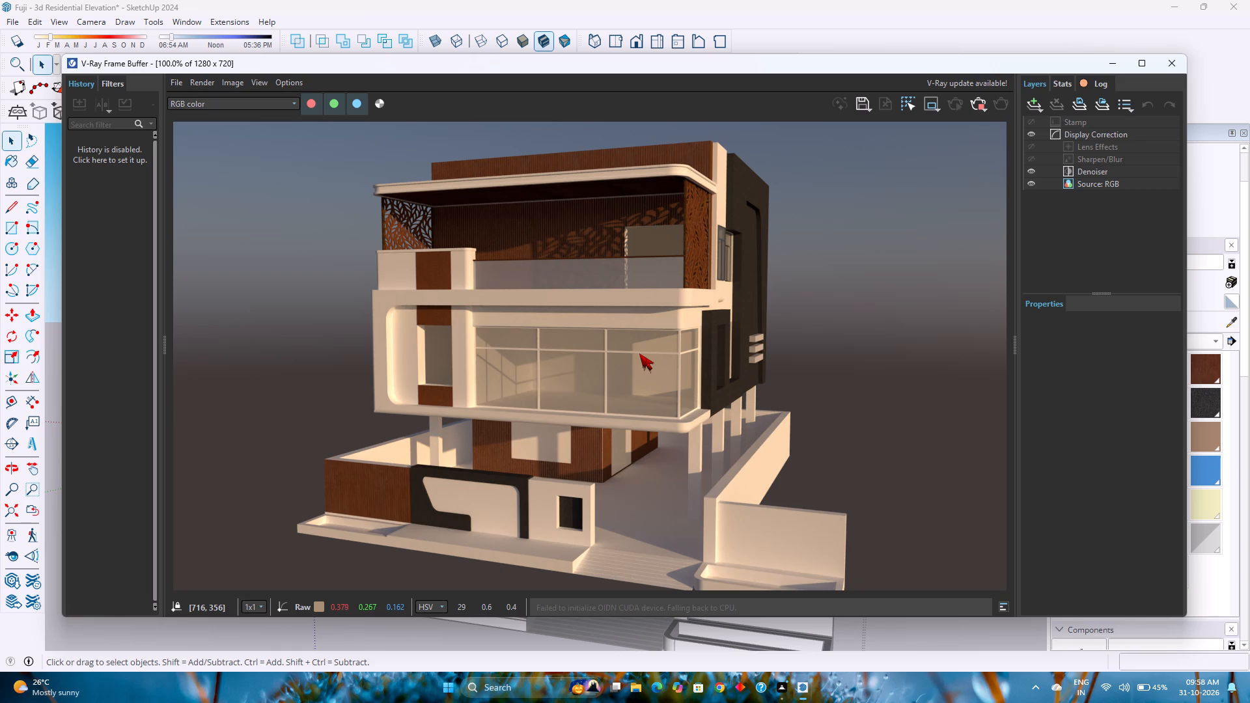
scroll(615, 440, "down", 2)
scroll(609, 420, "up", 2)
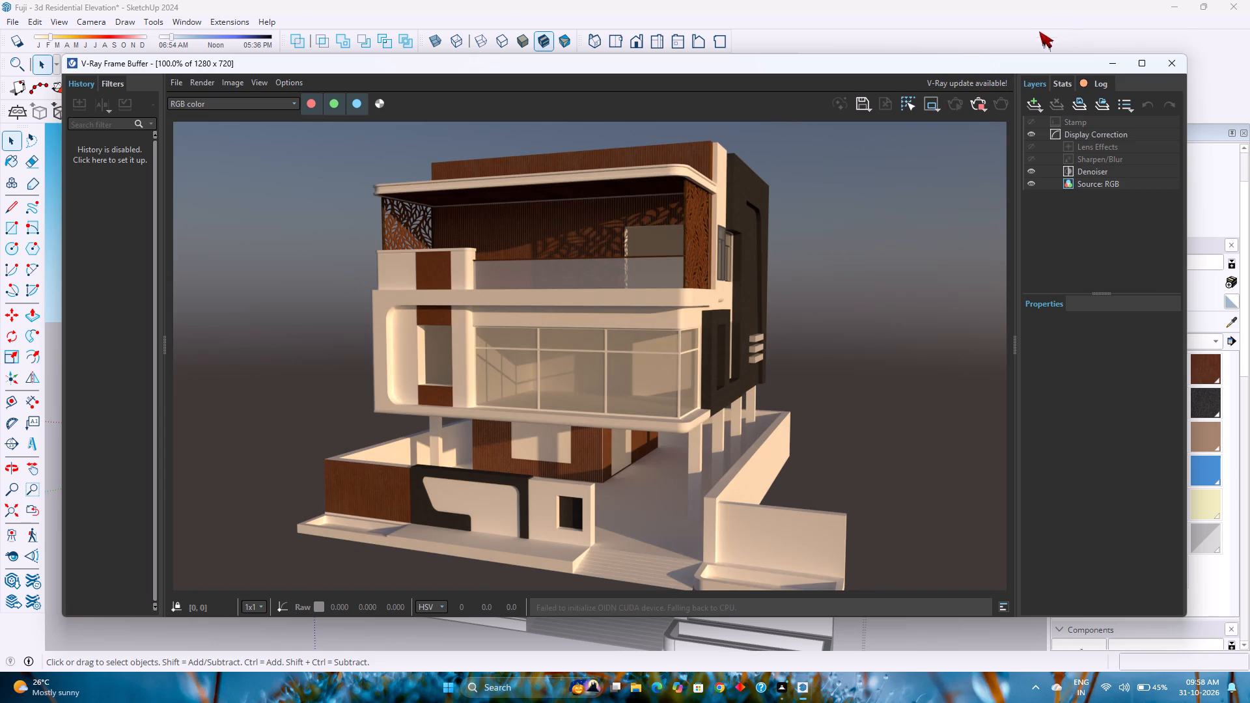
Stop the interactive render and start a production render of the same view.
left_click(975, 110)
left_click(999, 107)
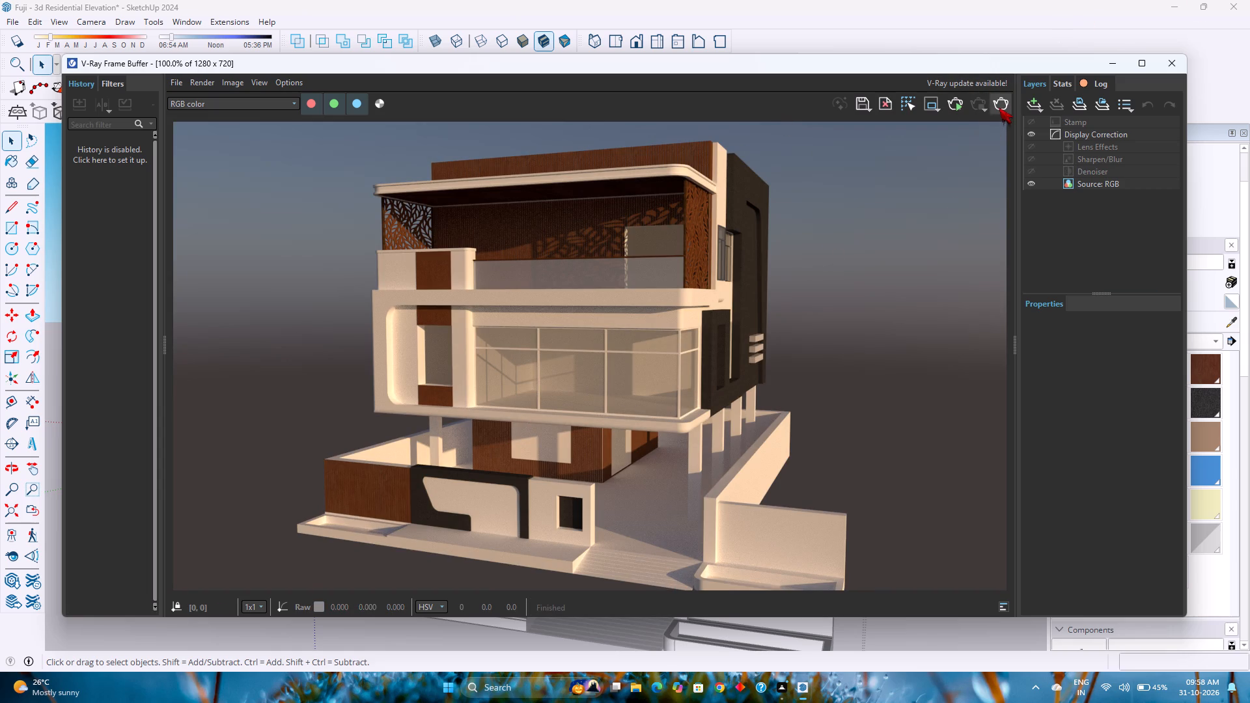
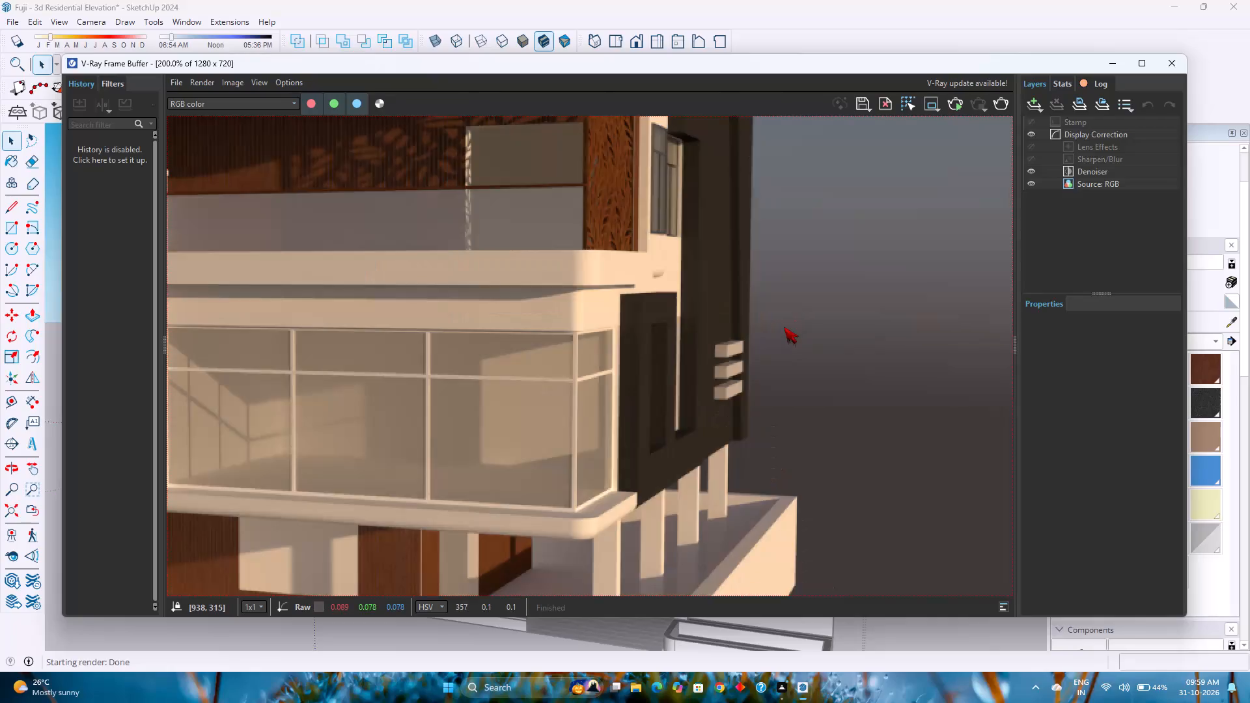
Examine the finished production render as a whole and up close, checking the roof slab, perforated screens, balcony and glazing, and close it.
scroll(784, 327, "down", 2)
scroll(597, 314, "up", 2)
scroll(595, 313, "down", 1)
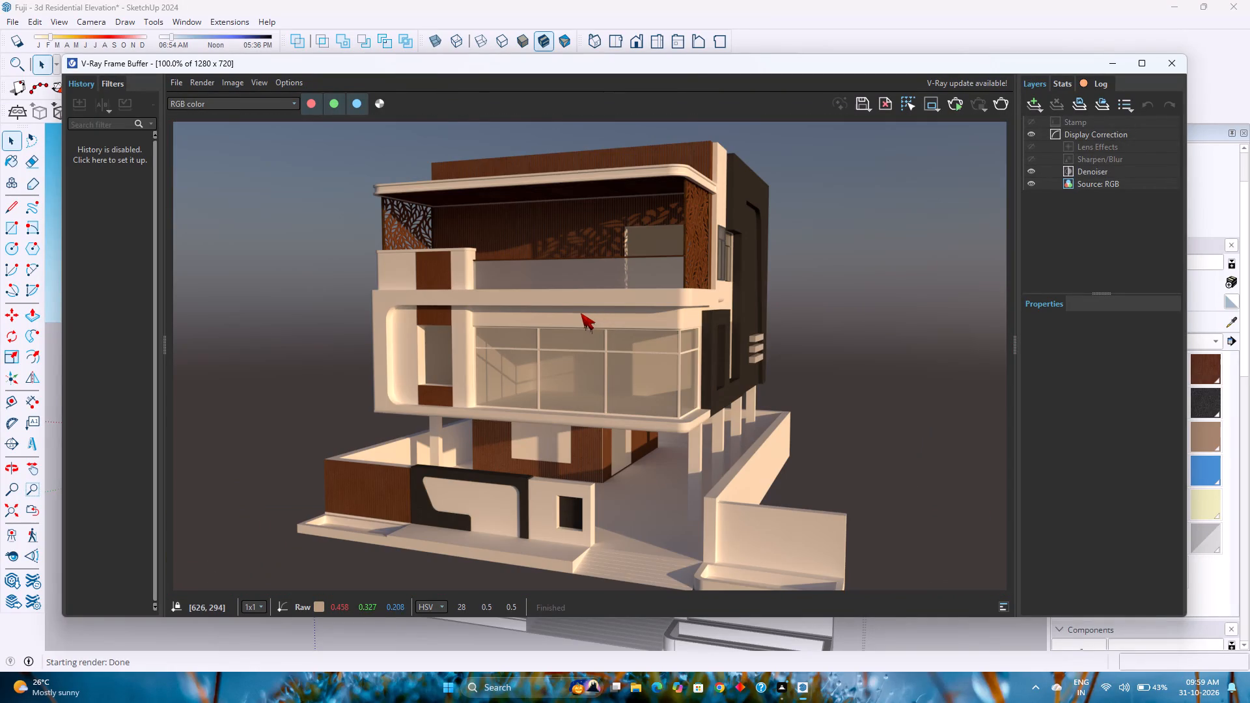
middle_click(581, 313)
middle_click_drag(581, 313, 605, 322)
scroll(355, 191, "up", 1)
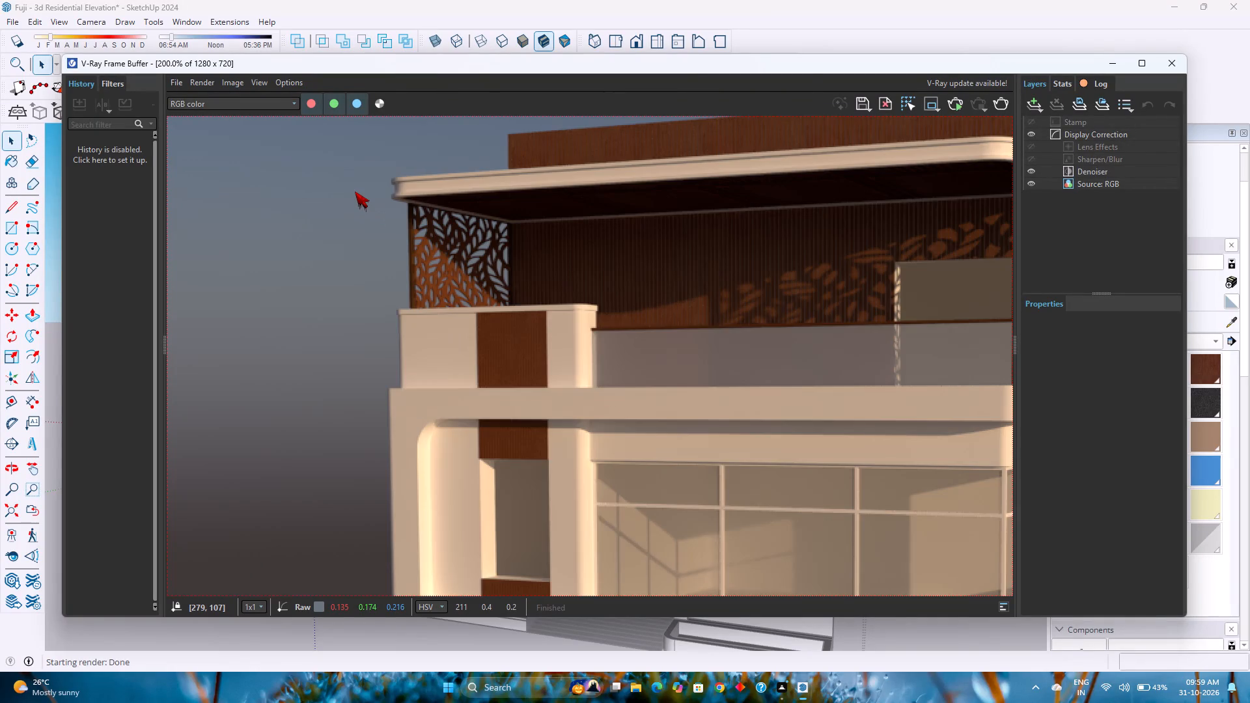
scroll(768, 348, "up", 1)
scroll(768, 348, "down", 1)
middle_click_drag(764, 346, 758, 344)
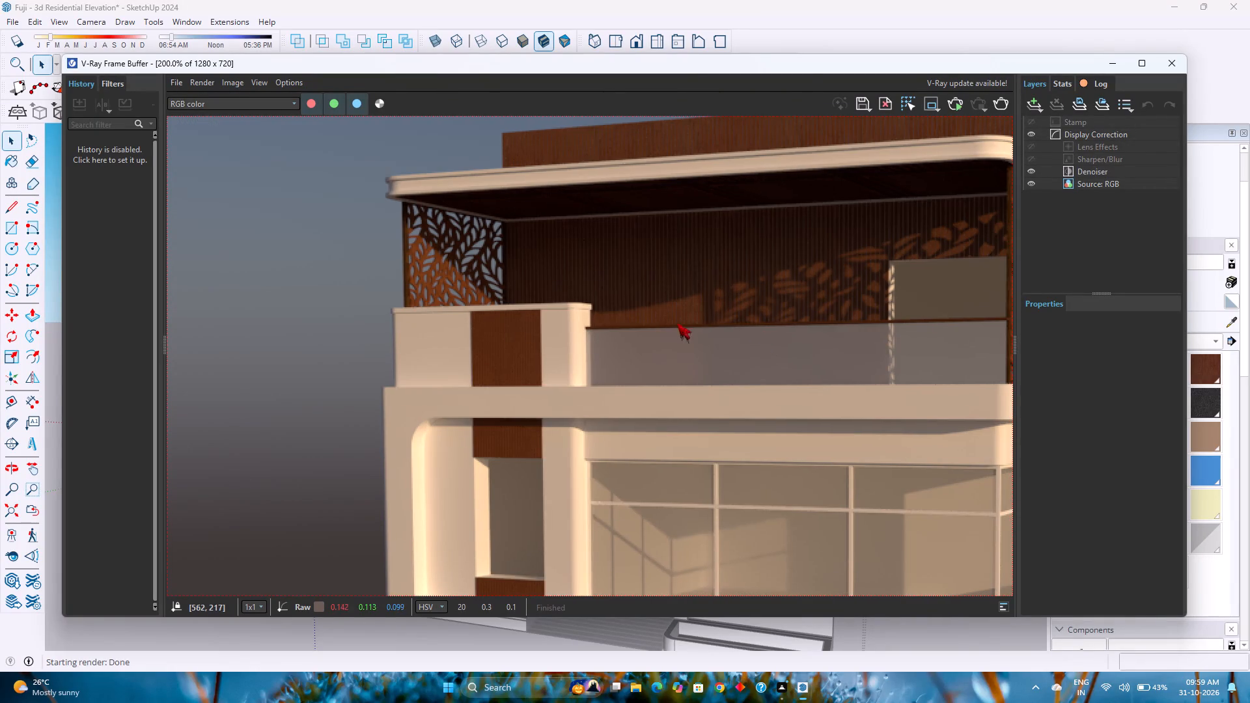
middle_click(599, 308)
scroll(601, 306, "down", 1)
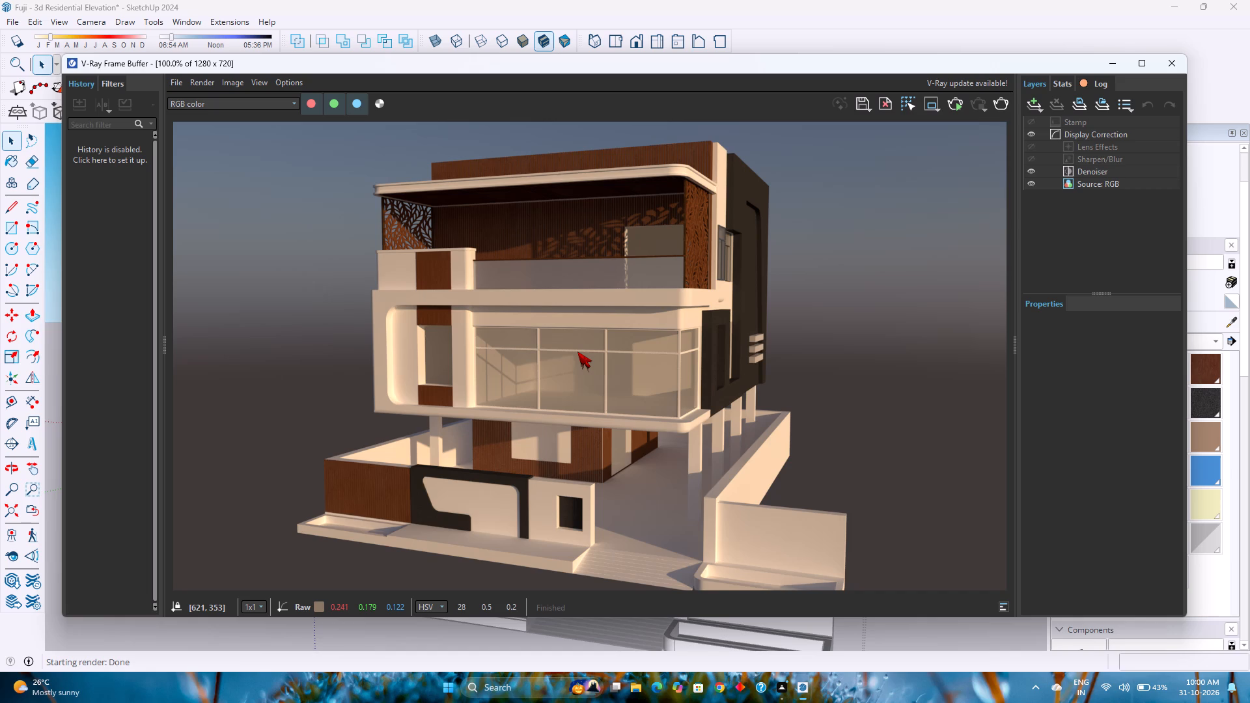
left_click(1168, 70)
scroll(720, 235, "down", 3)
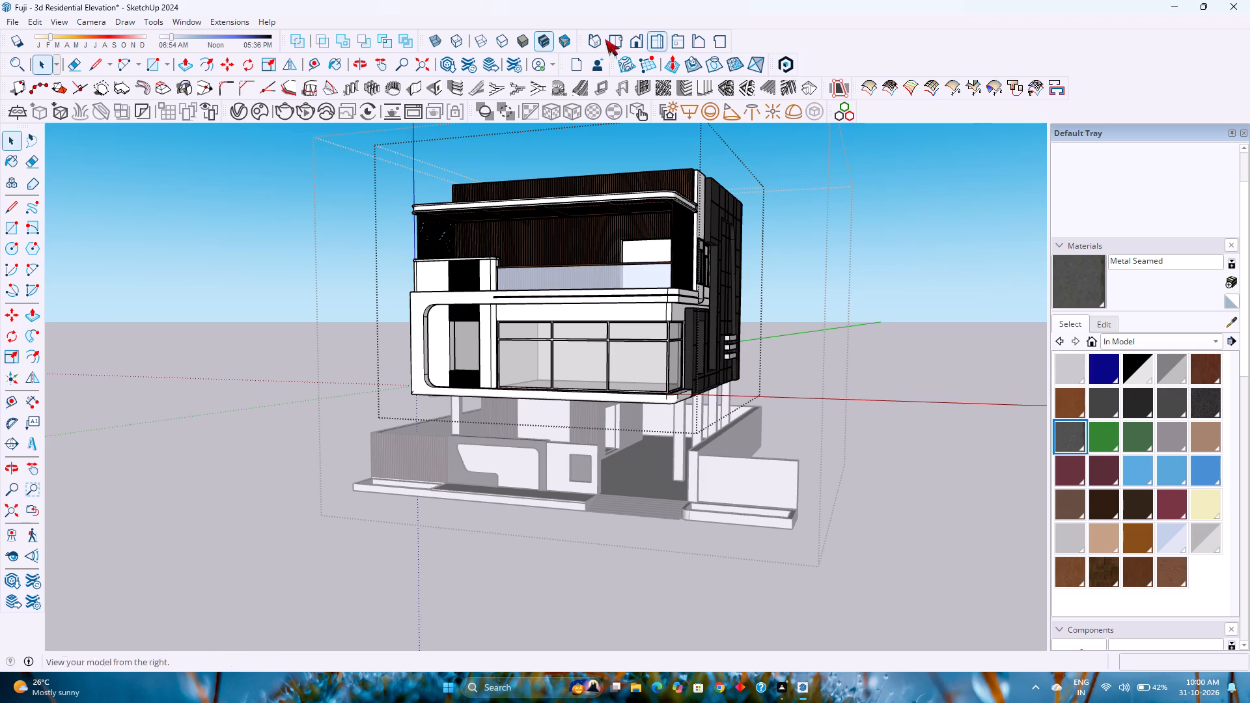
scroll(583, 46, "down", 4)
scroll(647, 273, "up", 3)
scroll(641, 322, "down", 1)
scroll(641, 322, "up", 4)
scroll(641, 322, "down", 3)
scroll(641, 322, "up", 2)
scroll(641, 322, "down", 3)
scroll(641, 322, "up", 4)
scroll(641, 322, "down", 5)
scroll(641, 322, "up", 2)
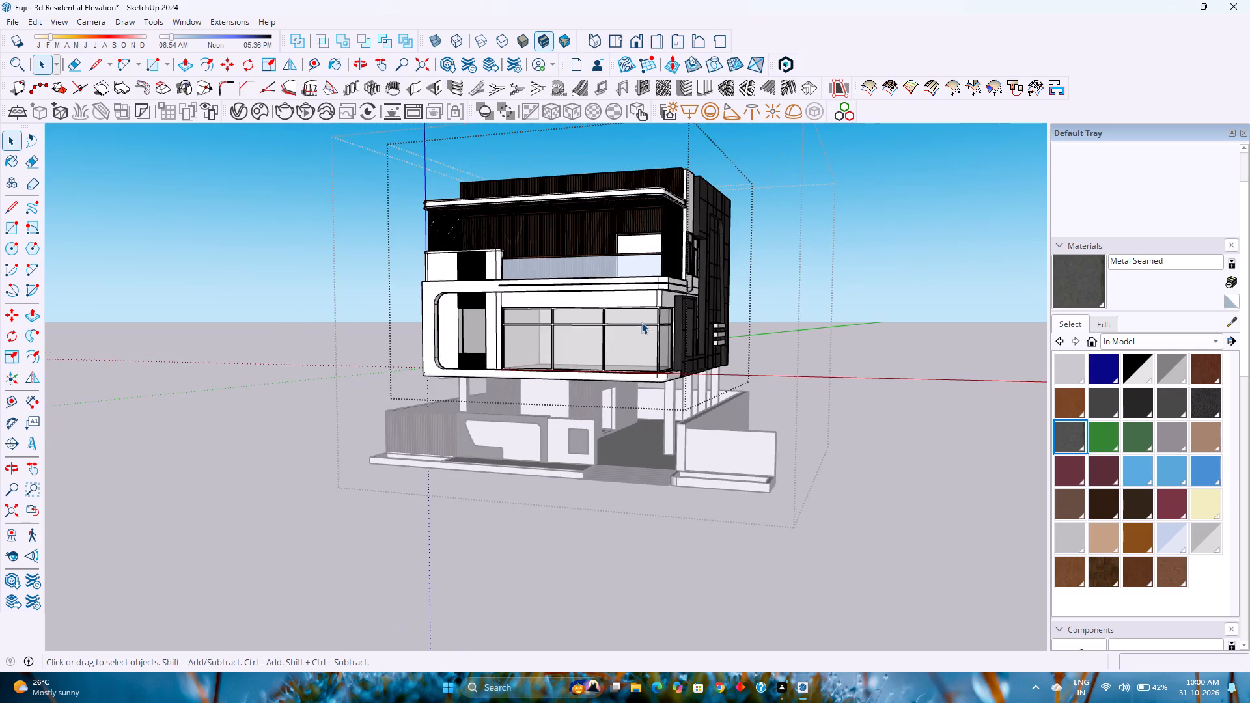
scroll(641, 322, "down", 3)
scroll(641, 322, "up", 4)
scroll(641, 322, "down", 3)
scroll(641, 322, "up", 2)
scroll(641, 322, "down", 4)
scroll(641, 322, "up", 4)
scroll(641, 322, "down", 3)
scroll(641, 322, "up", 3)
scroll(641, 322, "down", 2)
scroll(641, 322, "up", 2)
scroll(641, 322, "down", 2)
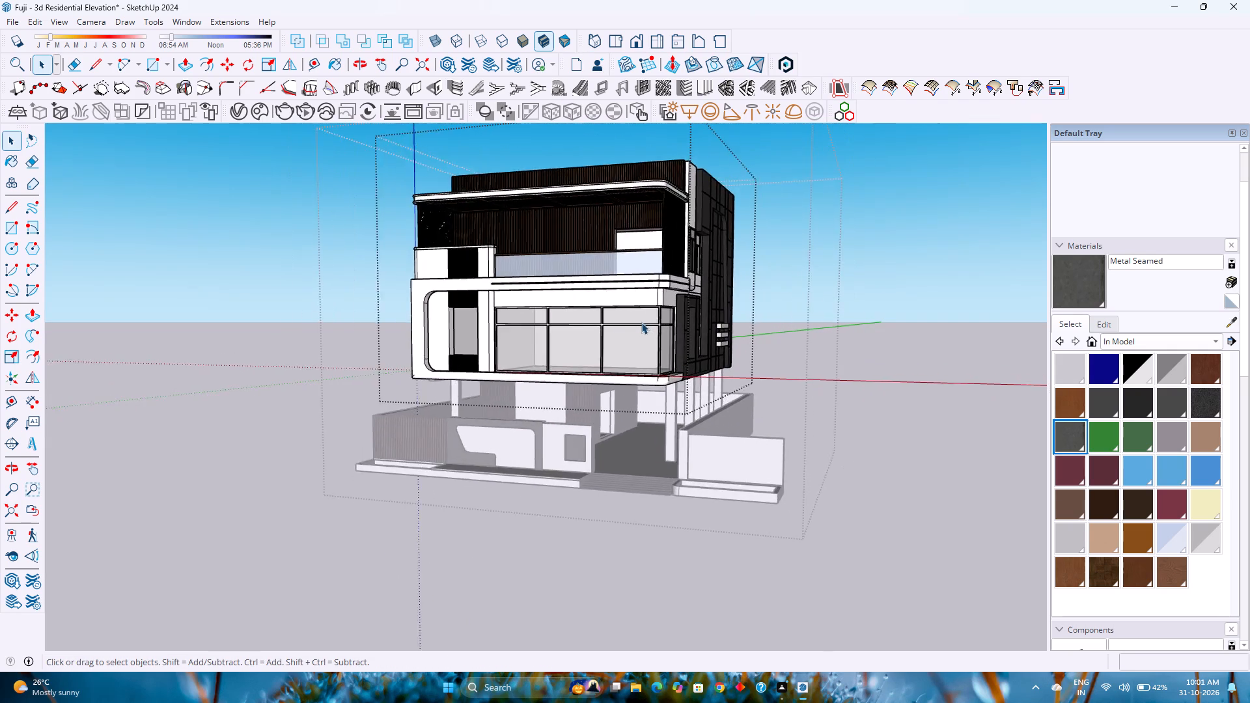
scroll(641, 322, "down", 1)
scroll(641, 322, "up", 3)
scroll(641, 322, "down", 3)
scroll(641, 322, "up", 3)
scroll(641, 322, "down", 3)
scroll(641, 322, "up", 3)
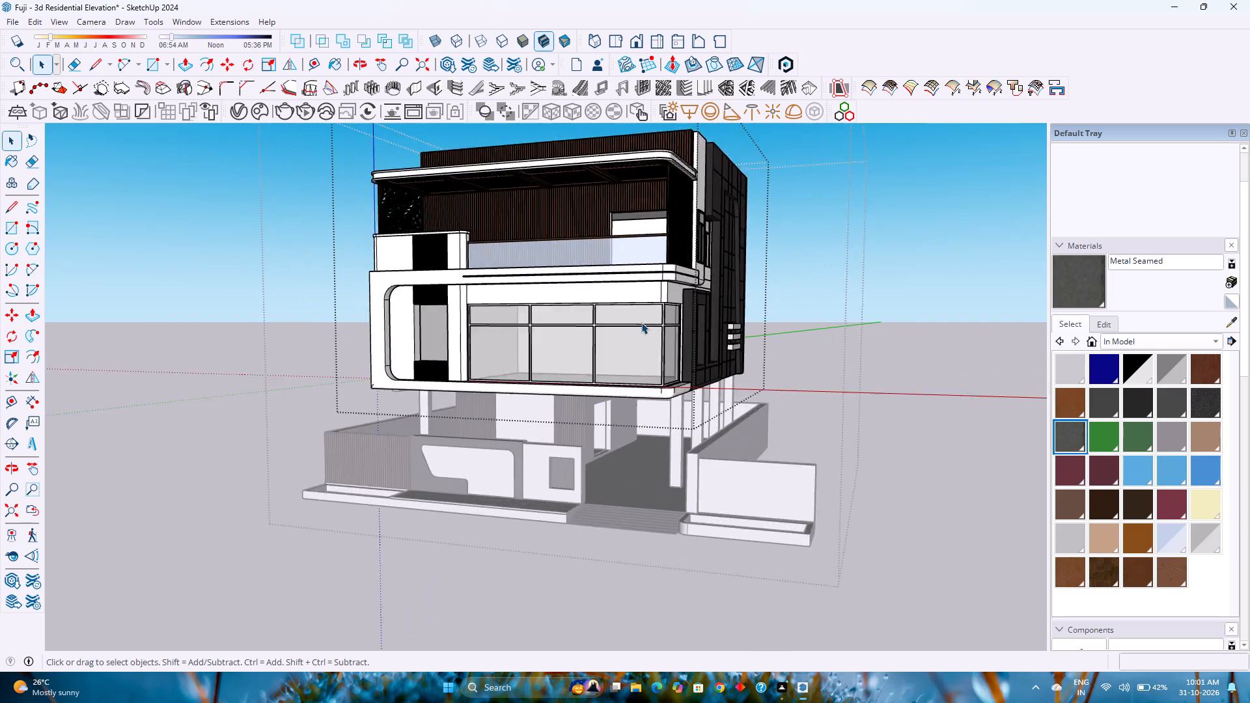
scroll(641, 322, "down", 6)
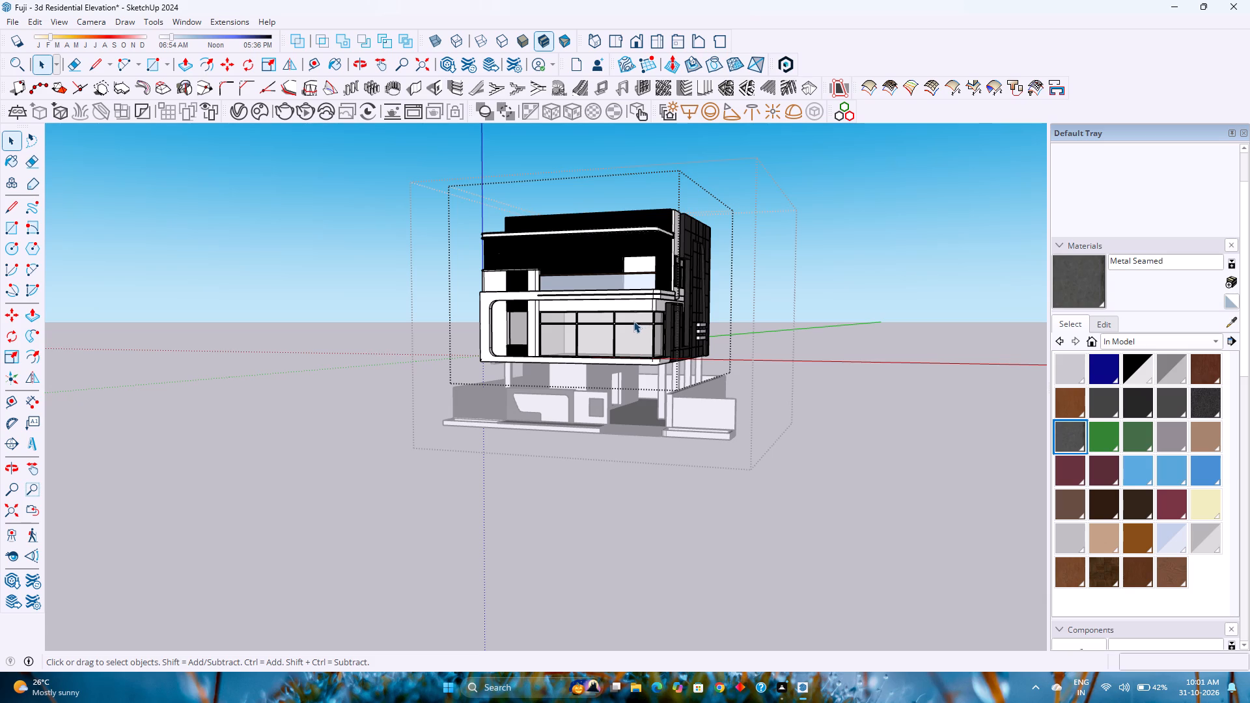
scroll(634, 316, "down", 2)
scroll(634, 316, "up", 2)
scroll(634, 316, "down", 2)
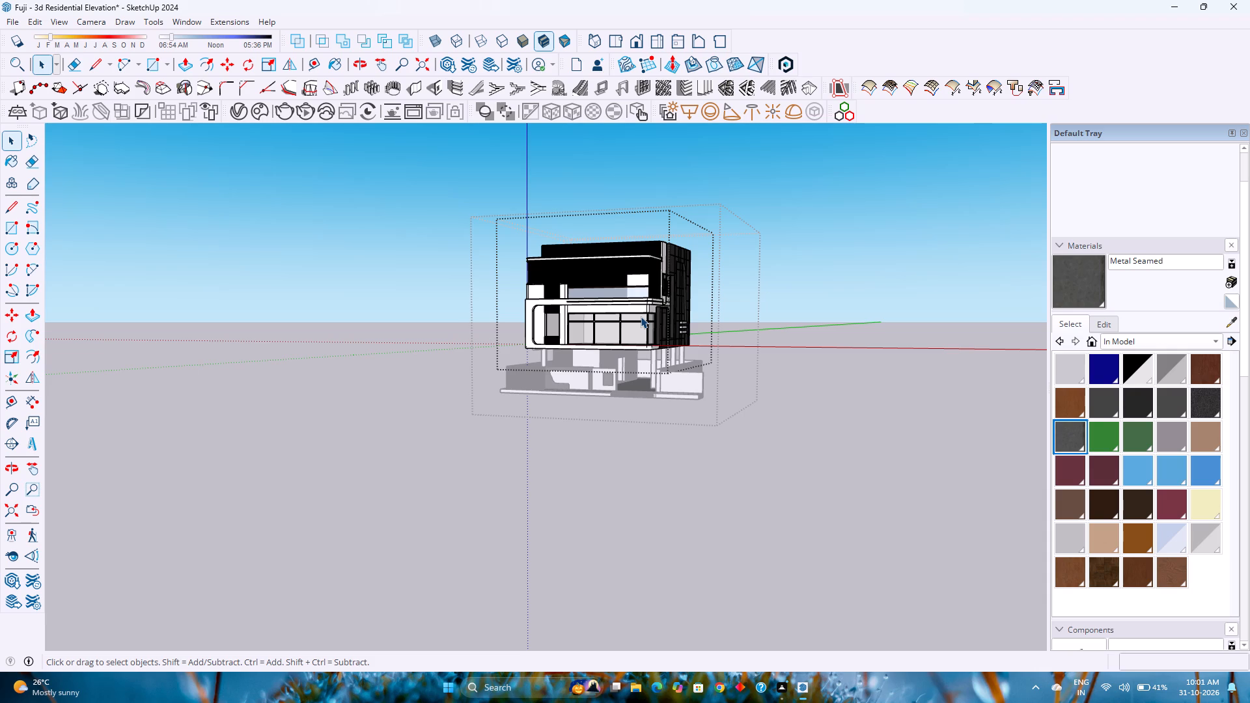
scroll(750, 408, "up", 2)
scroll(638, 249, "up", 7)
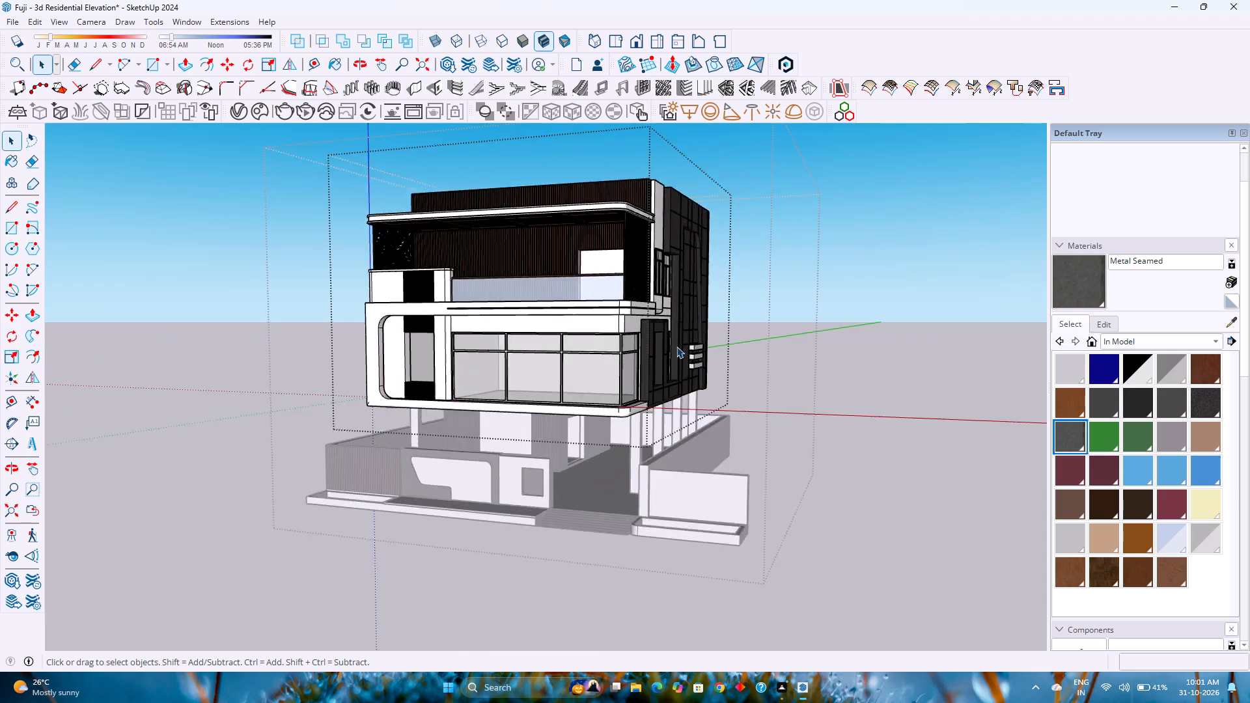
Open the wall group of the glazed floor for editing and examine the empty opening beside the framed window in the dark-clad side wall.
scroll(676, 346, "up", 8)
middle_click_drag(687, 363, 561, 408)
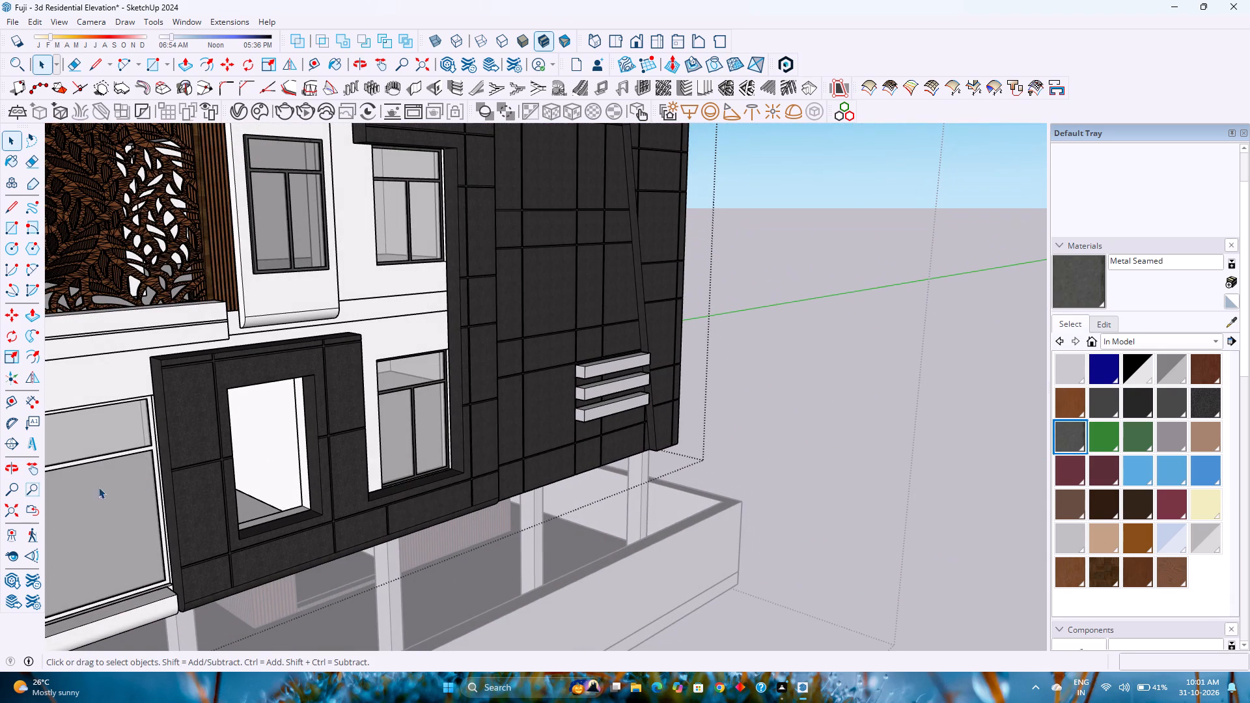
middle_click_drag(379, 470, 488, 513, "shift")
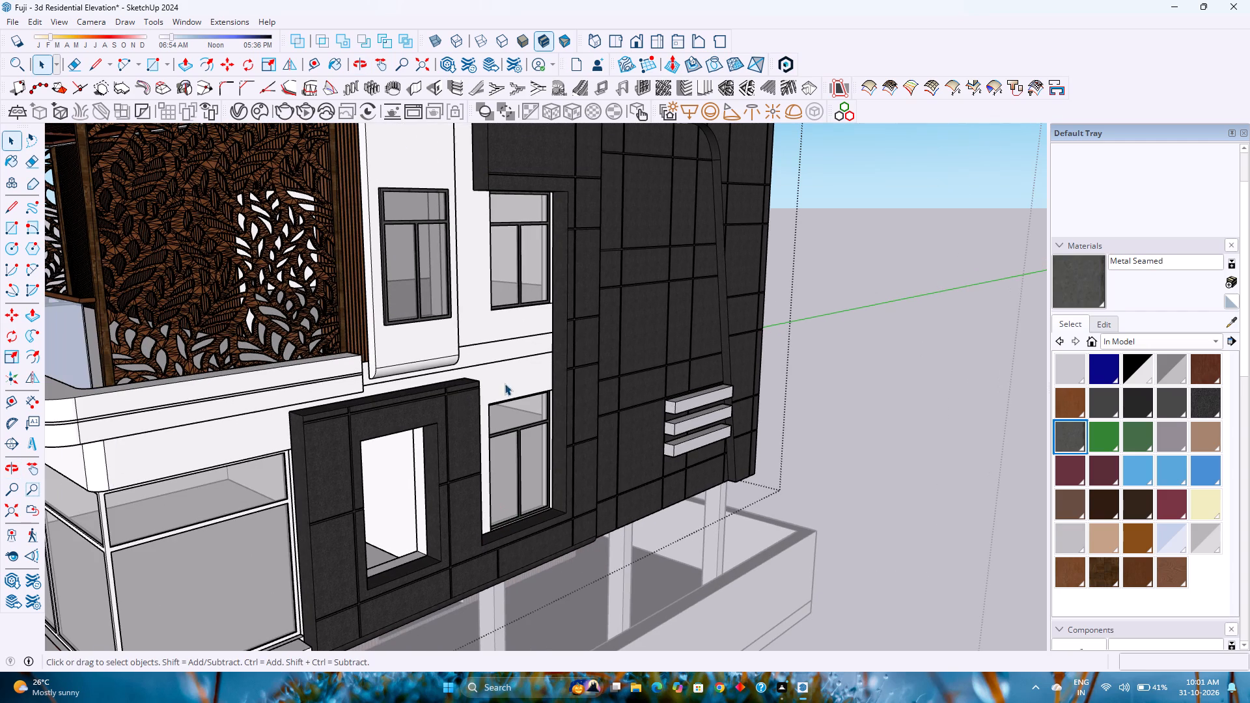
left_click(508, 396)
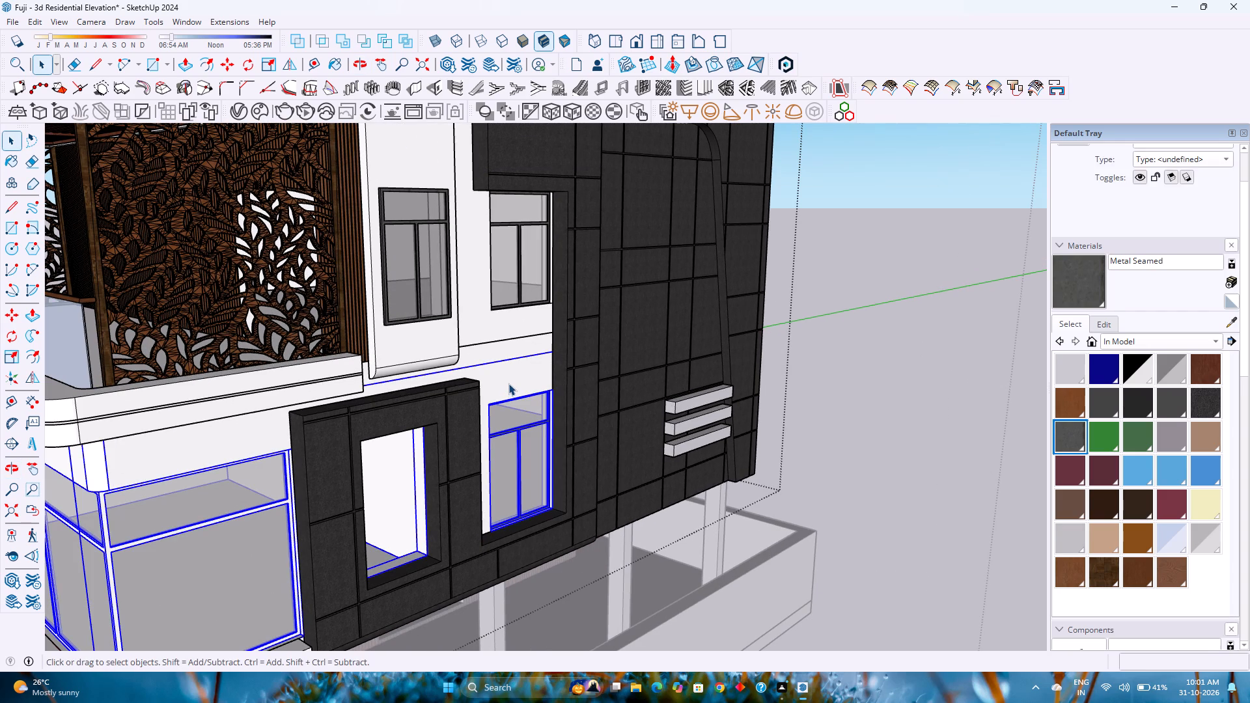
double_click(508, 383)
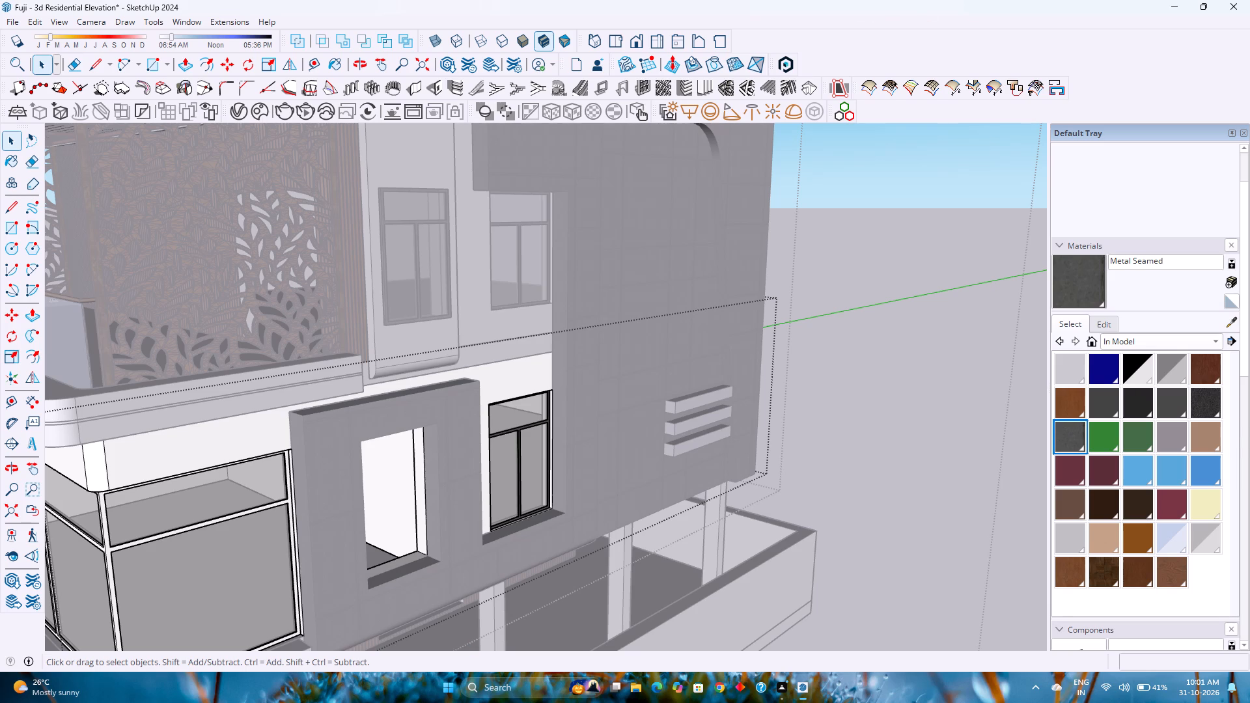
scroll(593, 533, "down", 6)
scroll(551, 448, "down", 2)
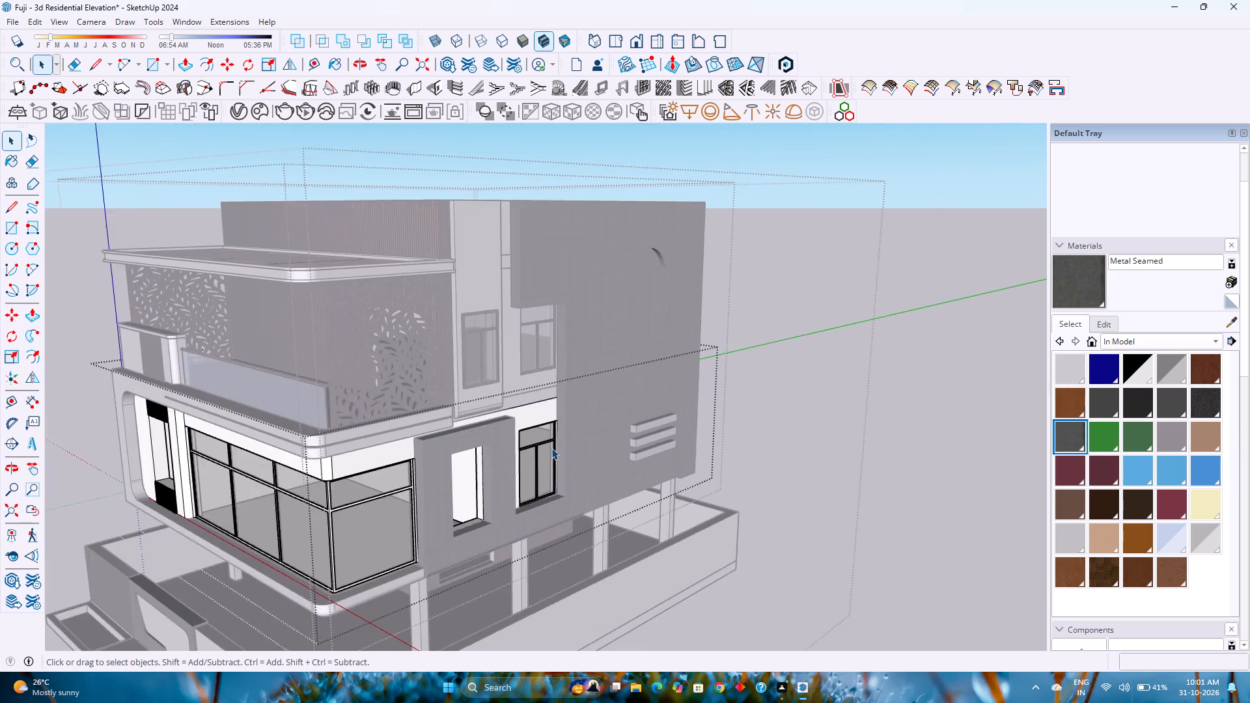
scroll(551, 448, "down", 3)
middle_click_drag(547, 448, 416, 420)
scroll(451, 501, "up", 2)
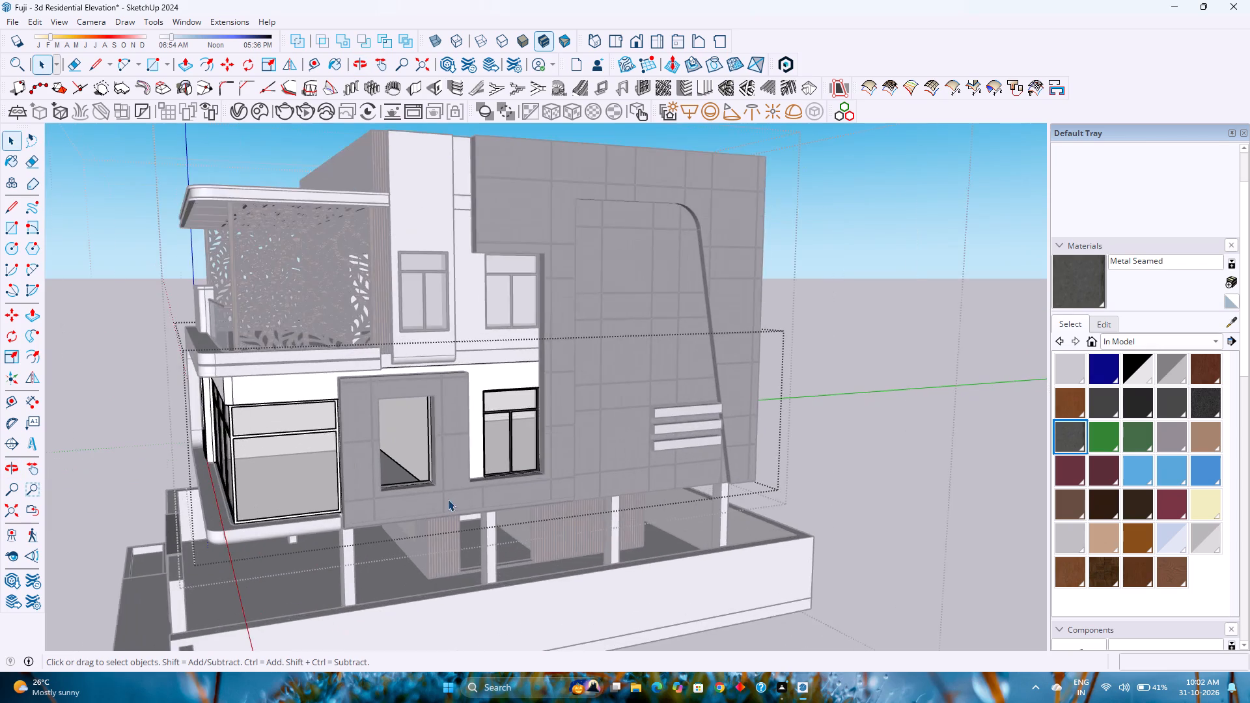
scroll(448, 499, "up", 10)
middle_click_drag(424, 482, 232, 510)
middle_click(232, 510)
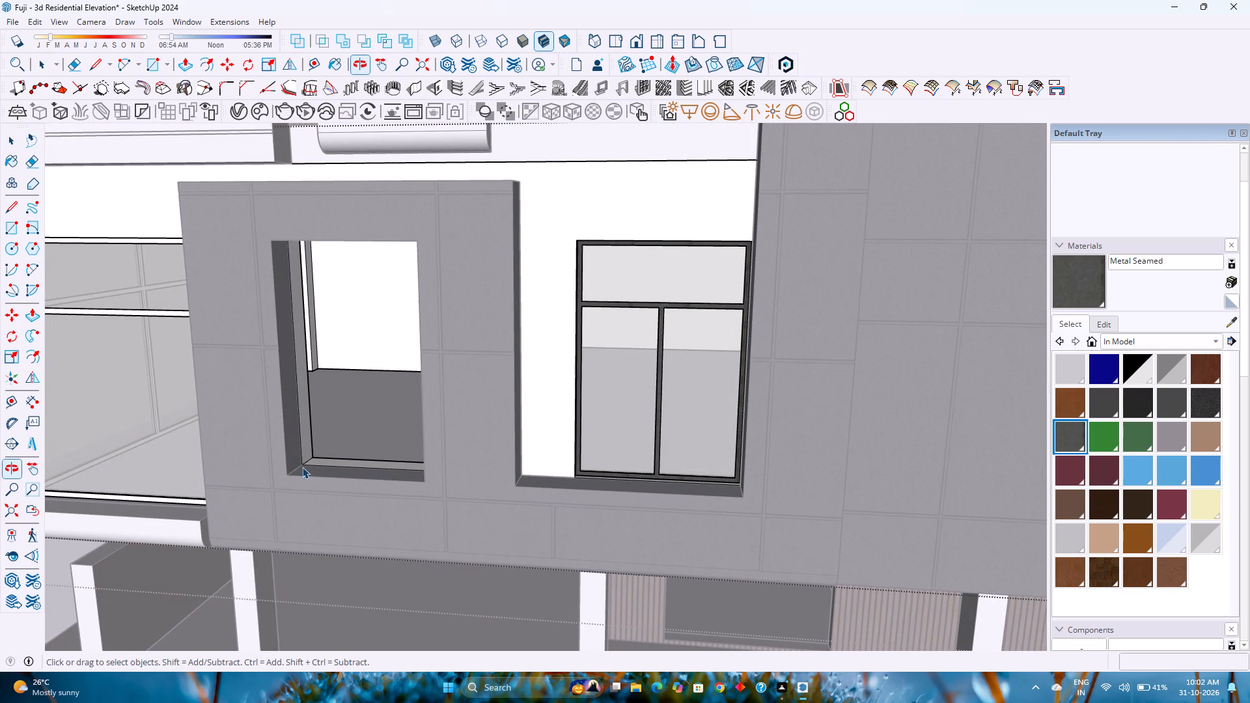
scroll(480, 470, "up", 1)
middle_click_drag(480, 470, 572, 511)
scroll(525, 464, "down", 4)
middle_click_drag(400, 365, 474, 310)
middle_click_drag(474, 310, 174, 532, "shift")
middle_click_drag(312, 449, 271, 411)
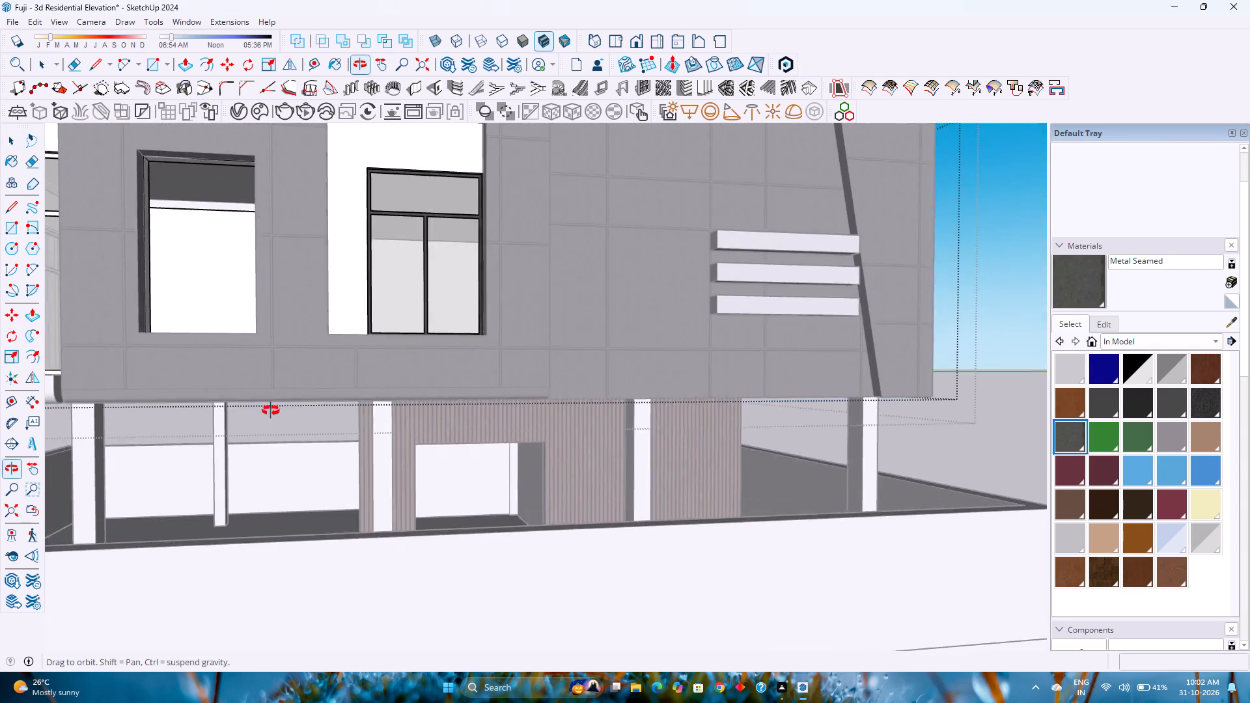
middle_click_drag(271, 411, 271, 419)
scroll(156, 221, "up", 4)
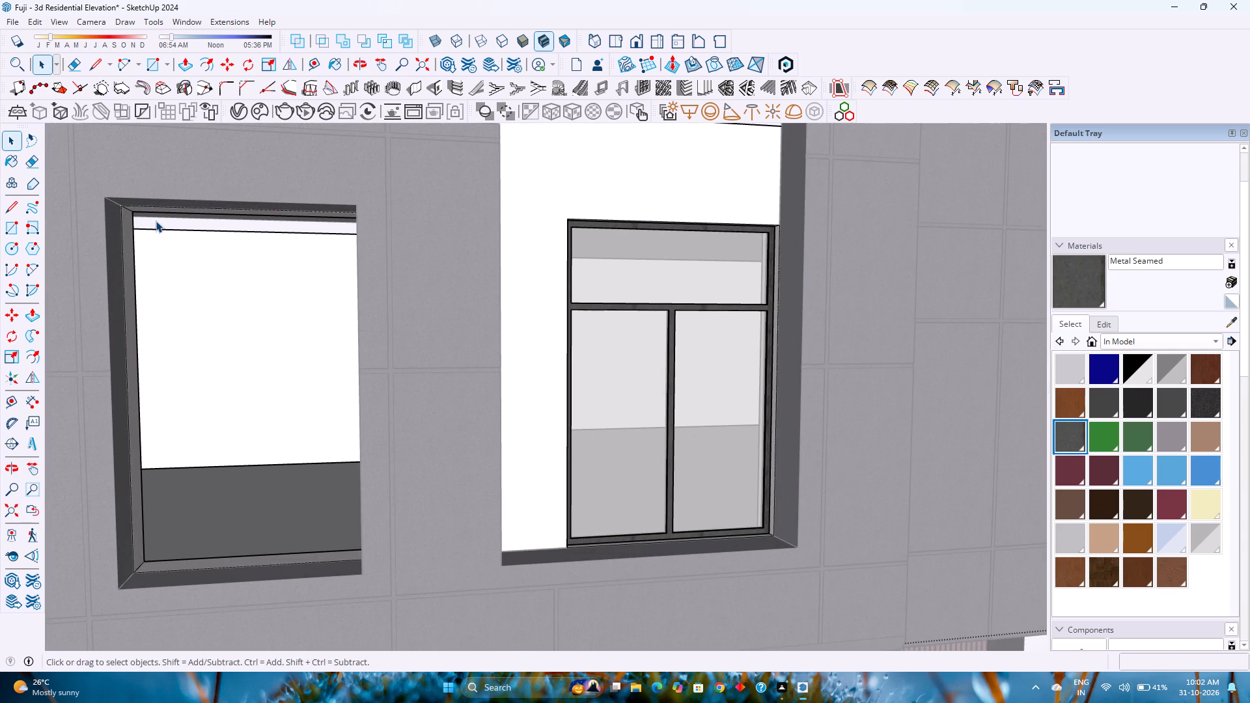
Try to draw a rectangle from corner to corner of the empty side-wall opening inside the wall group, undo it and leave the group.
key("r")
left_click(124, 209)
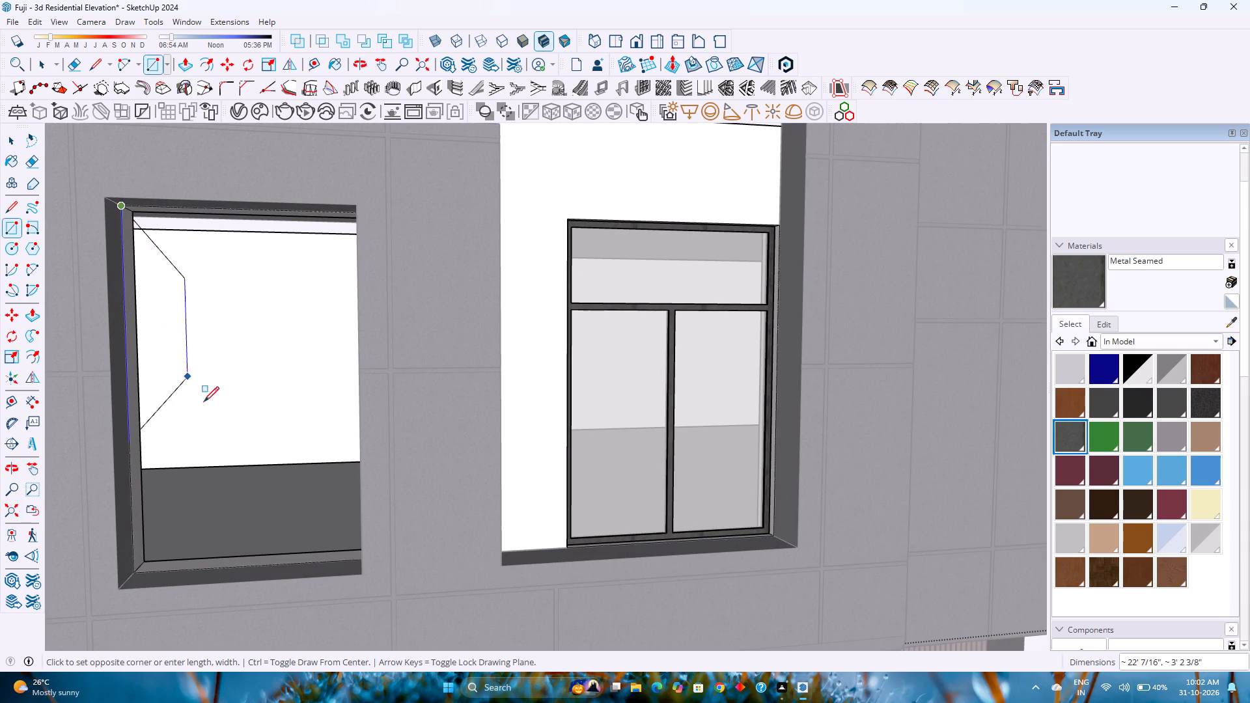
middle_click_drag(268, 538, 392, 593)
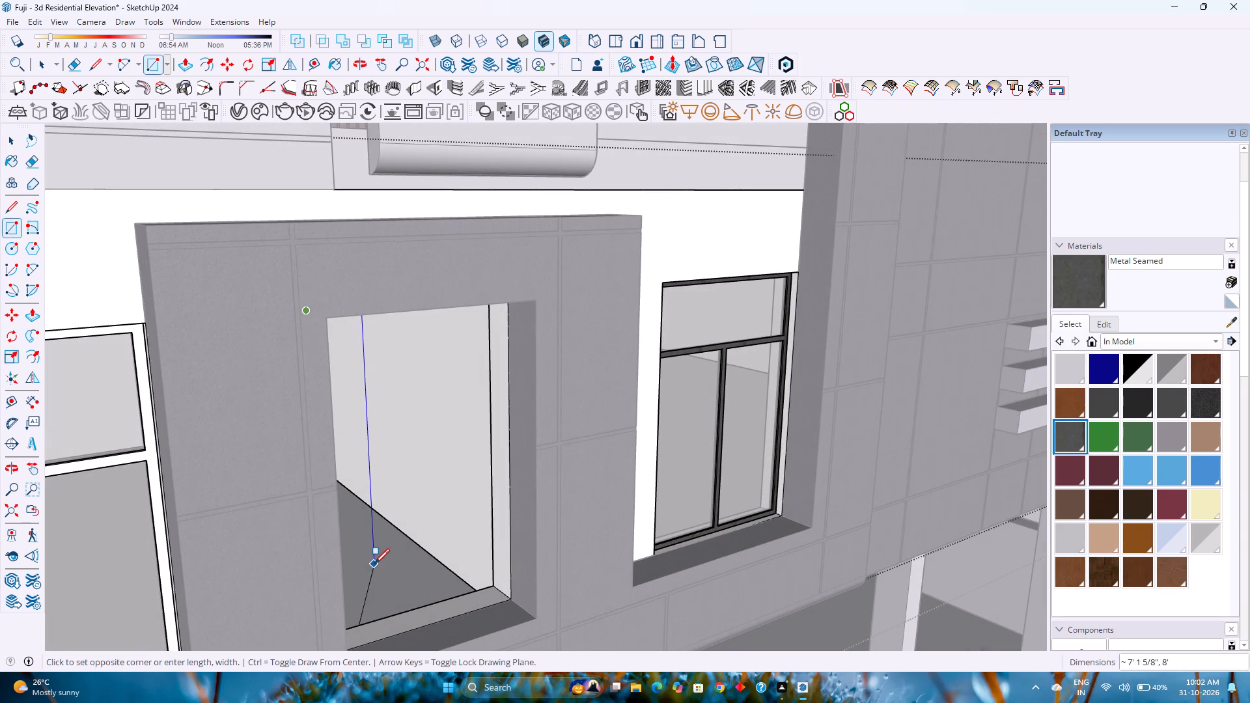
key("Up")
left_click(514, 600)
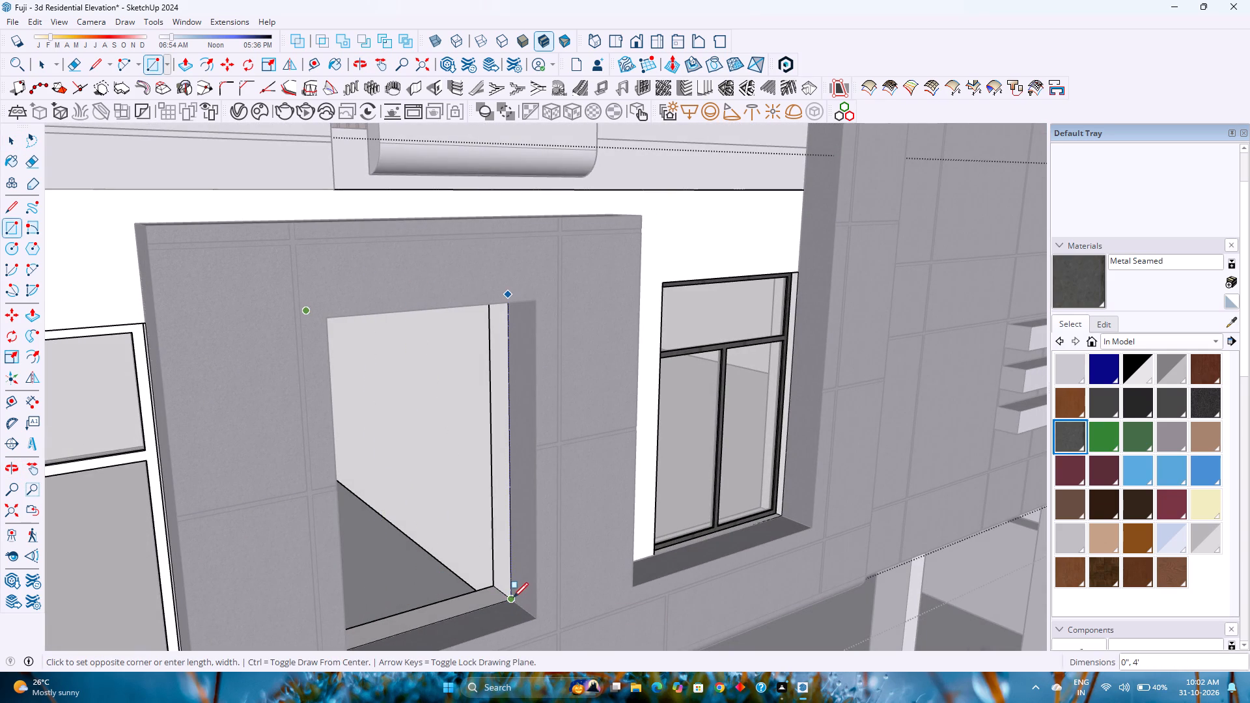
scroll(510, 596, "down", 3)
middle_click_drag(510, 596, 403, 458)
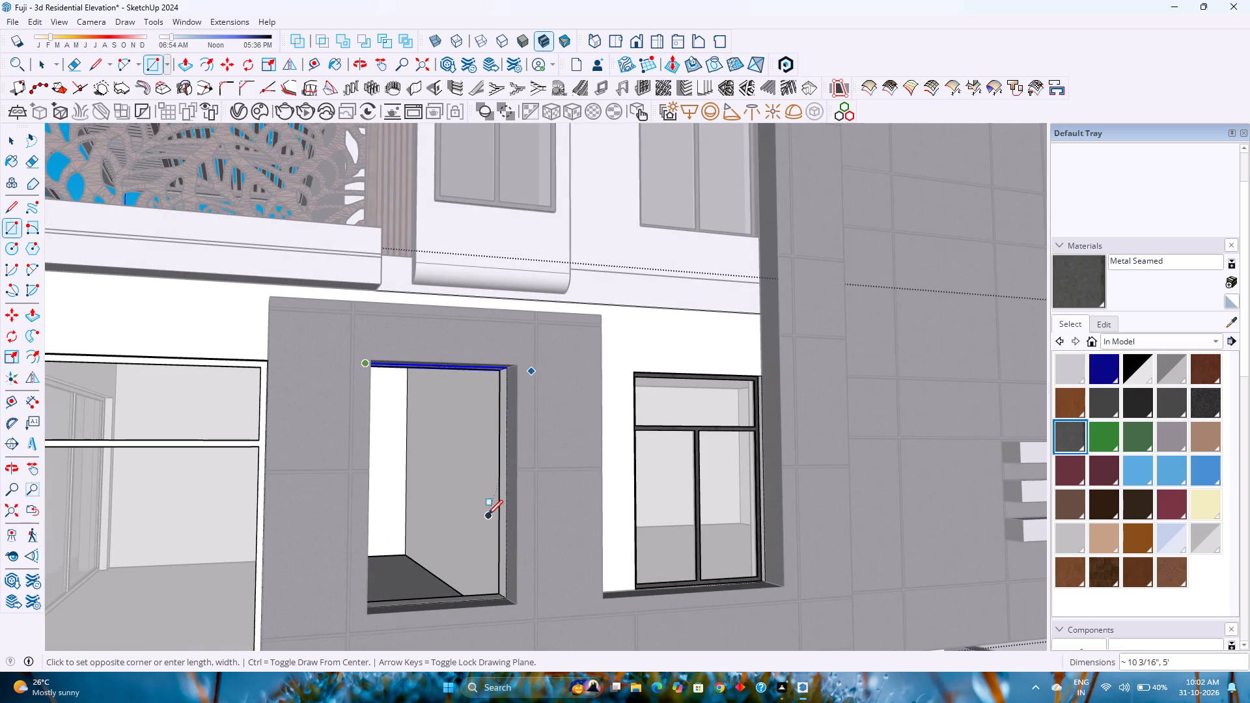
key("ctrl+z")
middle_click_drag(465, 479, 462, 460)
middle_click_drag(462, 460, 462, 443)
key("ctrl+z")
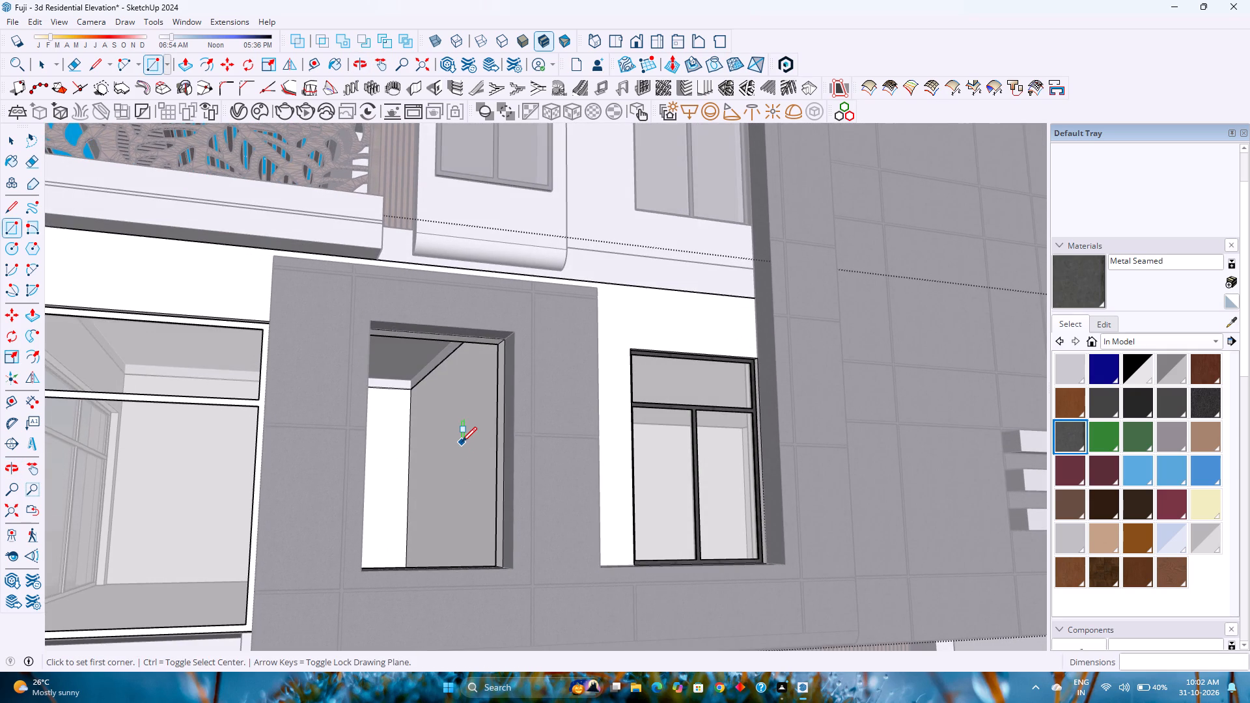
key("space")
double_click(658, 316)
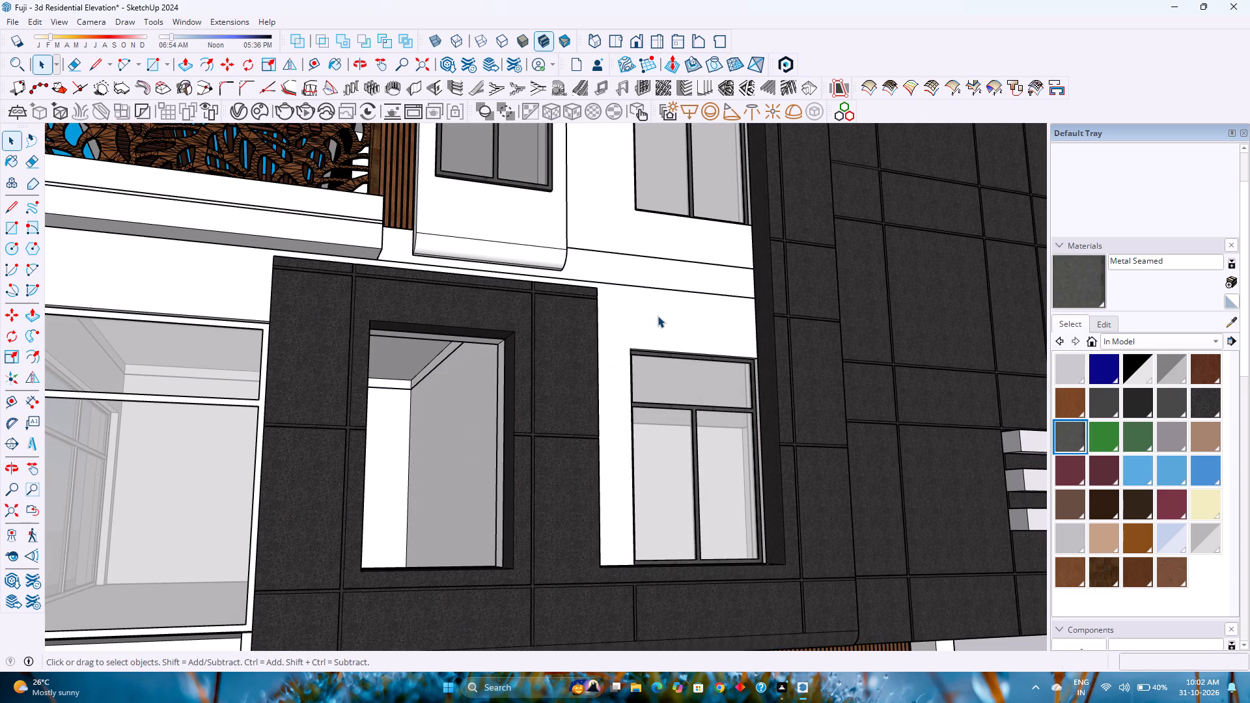
Draw a 4' by 6'6" upright rectangle from corner to opposite corner of the empty opening in the dark-clad side wall.
key("r")
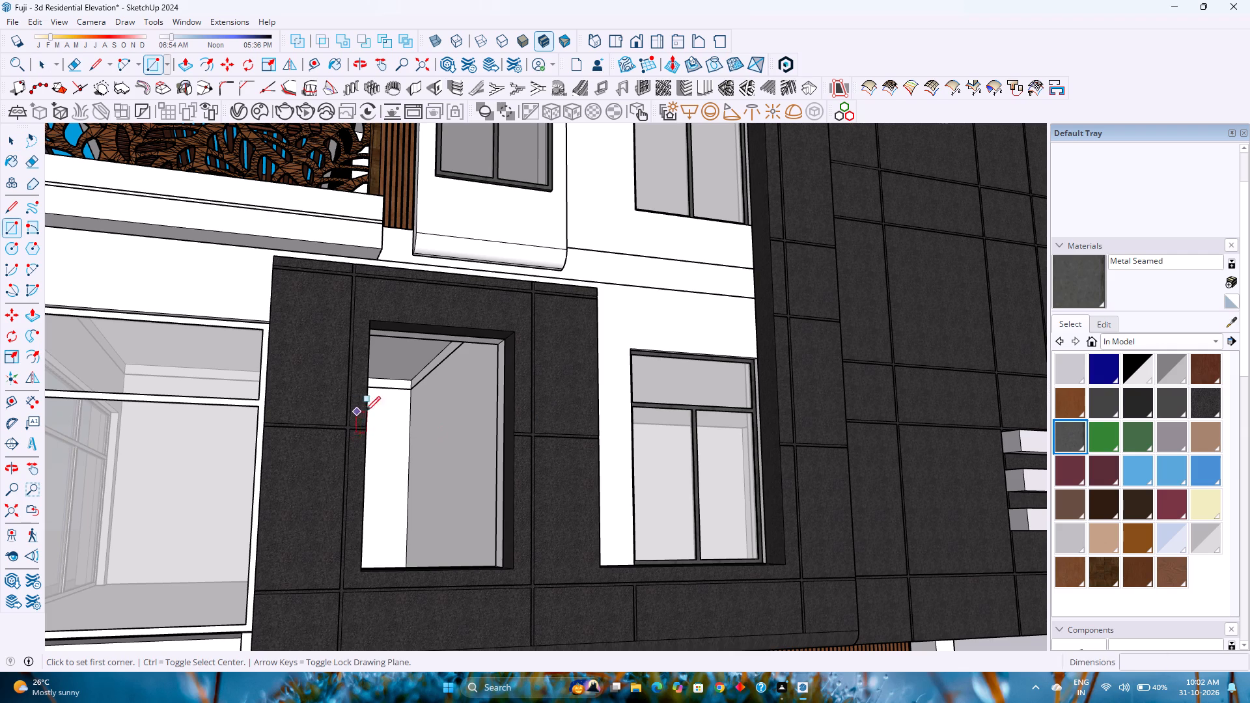
middle_click_drag(435, 486, 344, 461)
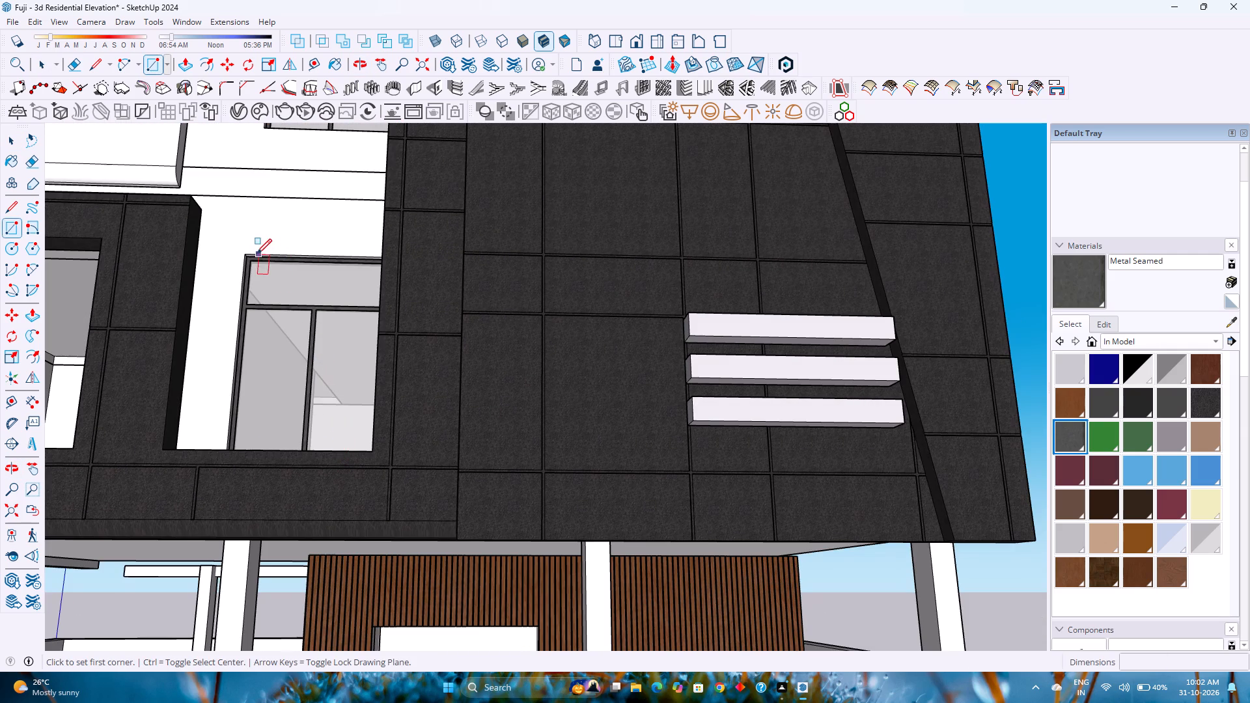
middle_click_drag(257, 284, 612, 339, "shift")
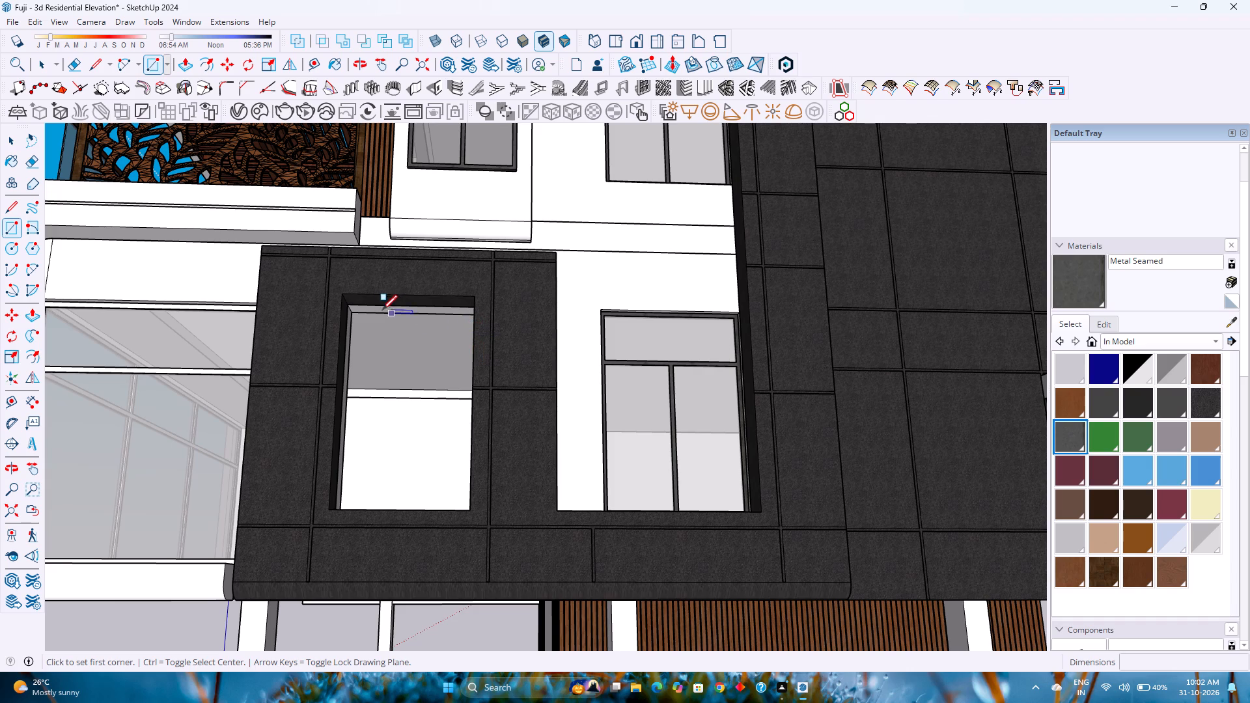
left_click(350, 304)
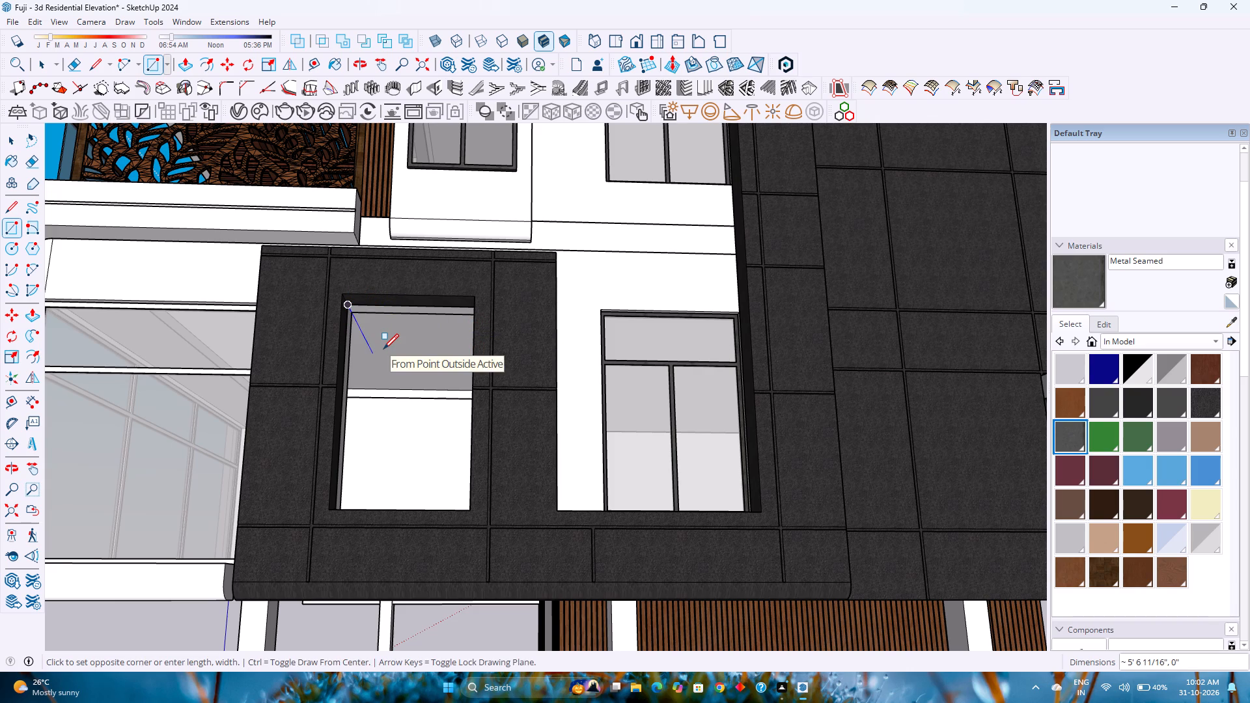
key("Right")
scroll(436, 456, "down", 1)
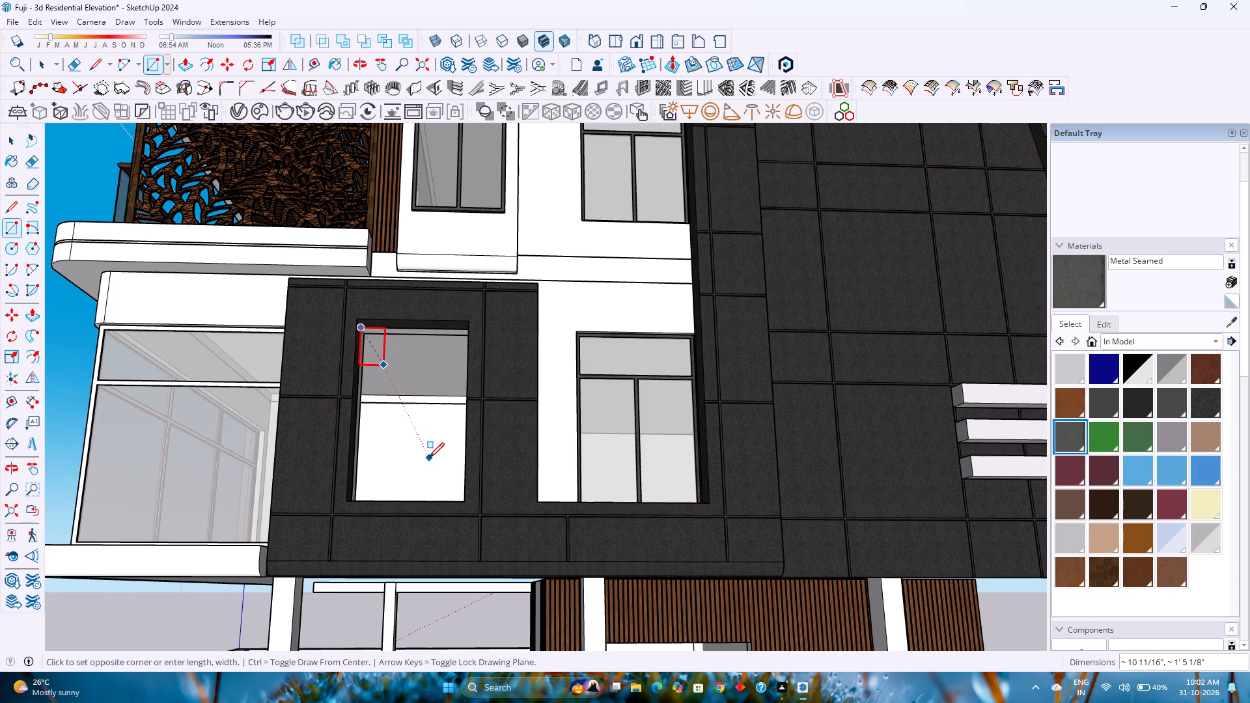
scroll(429, 458, "down", 2)
middle_click_drag(429, 460, 471, 535)
scroll(472, 534, "down", 5)
middle_click_drag(478, 601, 462, 548, "shift")
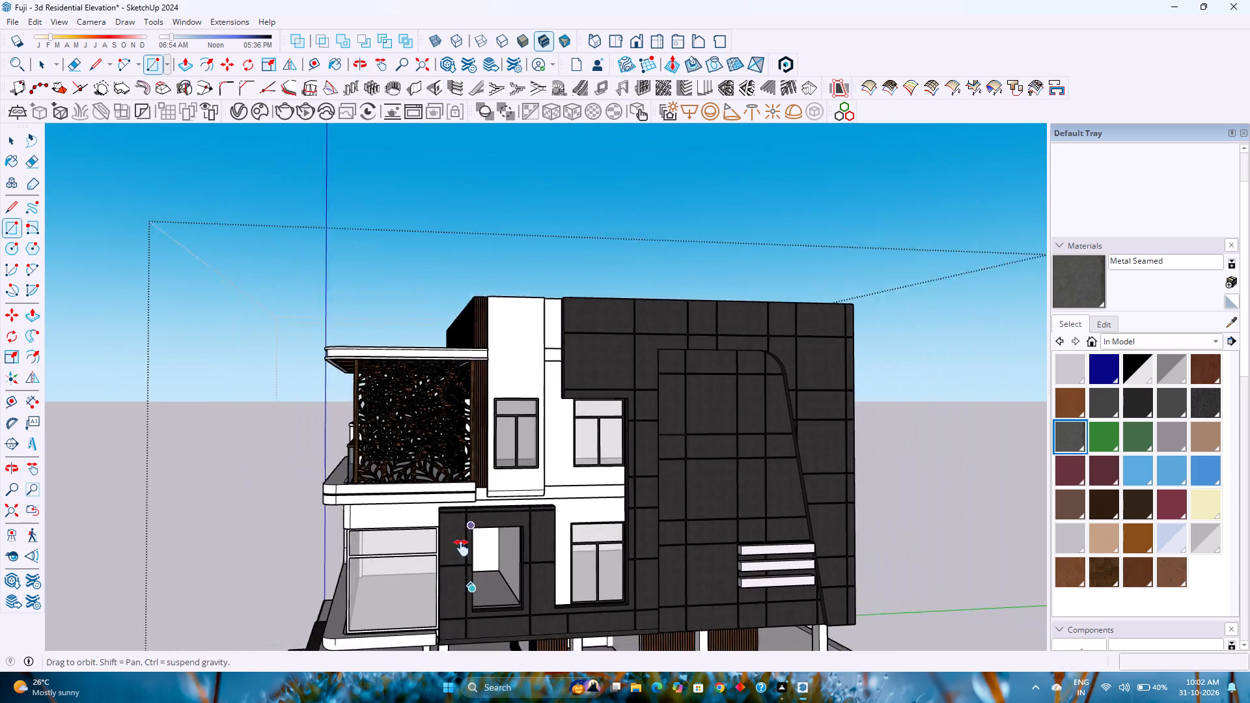
middle_click_drag(462, 548, 424, 439, "shift")
scroll(473, 457, "up", 7)
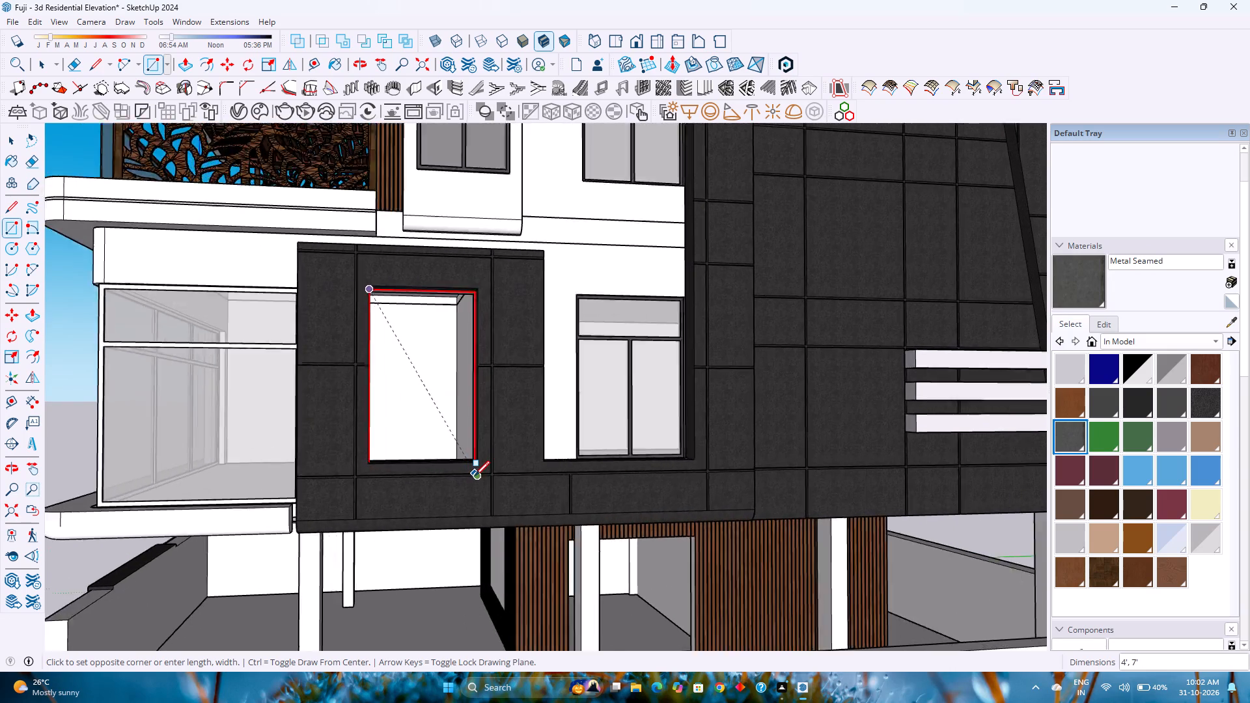
scroll(475, 476, "up", 5)
middle_click_drag(482, 457, 503, 501)
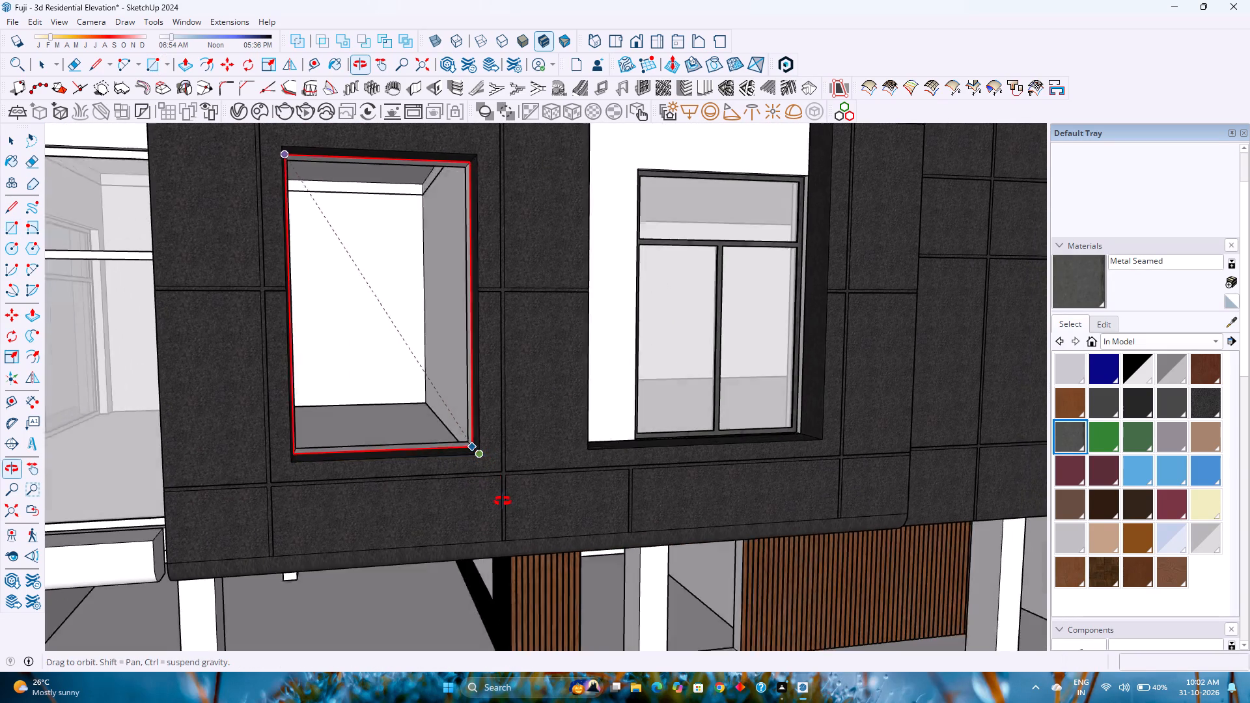
middle_click_drag(503, 501, 510, 570)
left_click(483, 451)
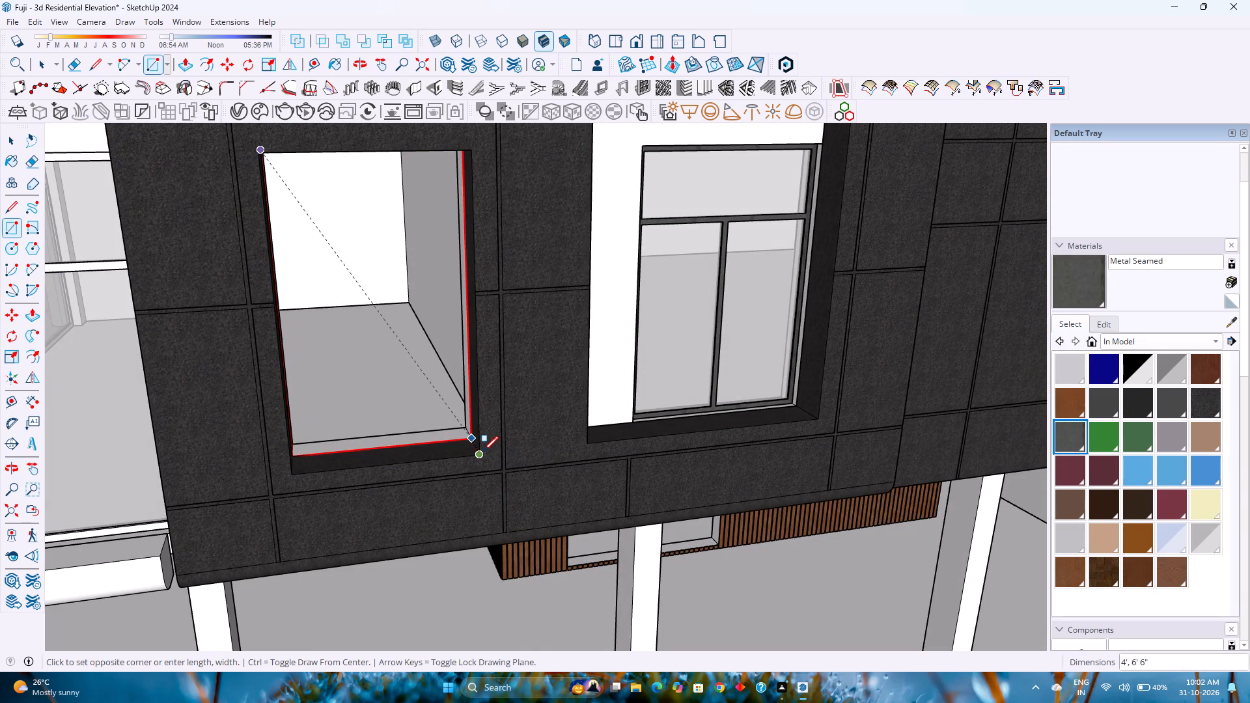
Make a group from the new rectangular face and its edges in the side-wall opening.
key("space")
double_click(408, 333)
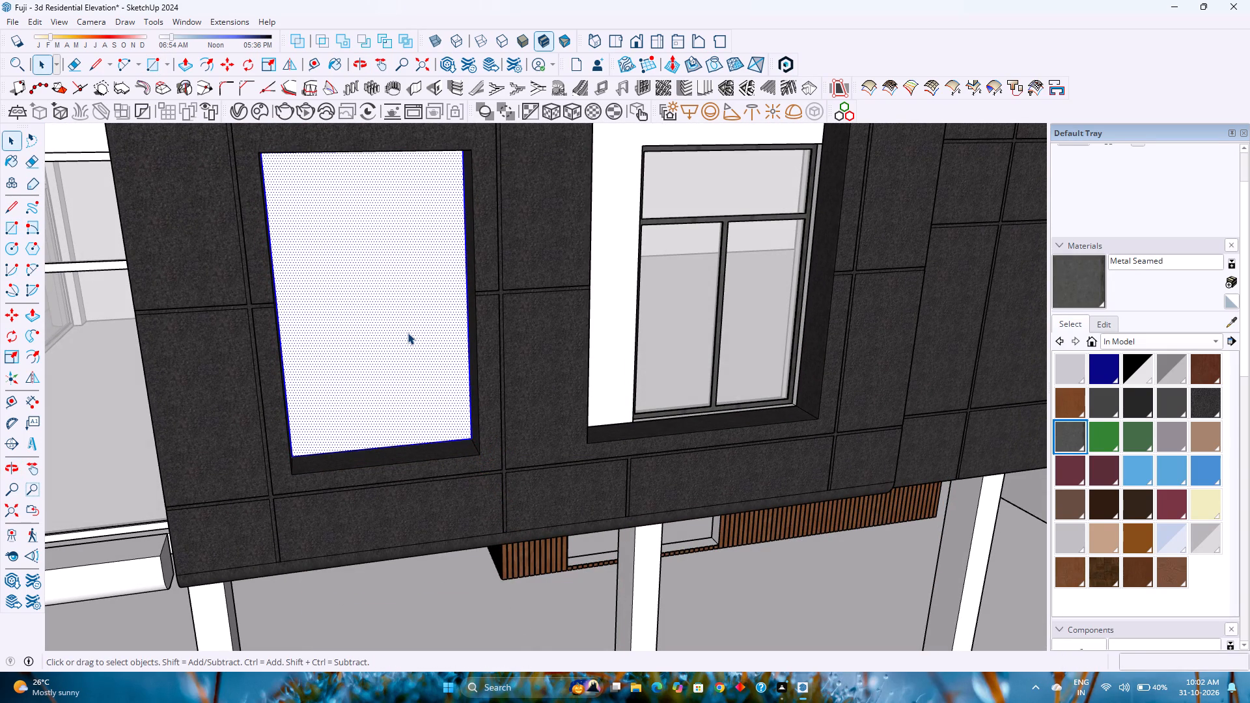
triple_click(408, 333)
left_click(408, 333)
right_click(408, 333)
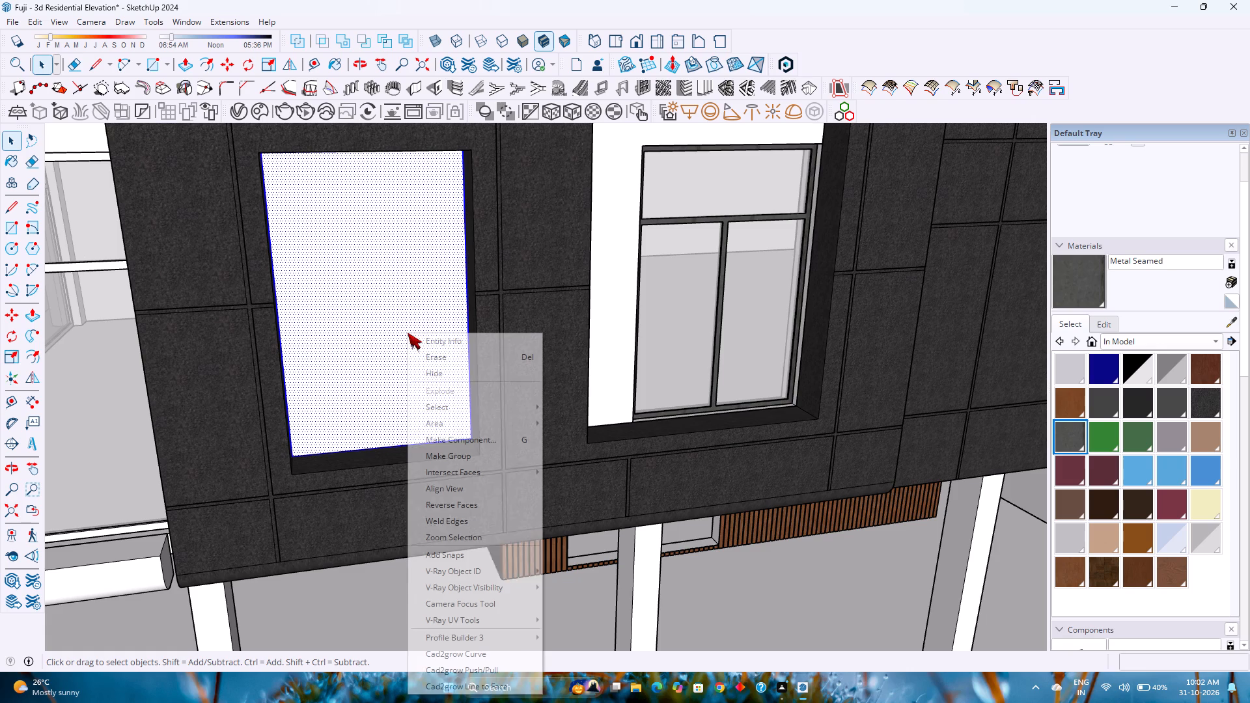
left_click(441, 454)
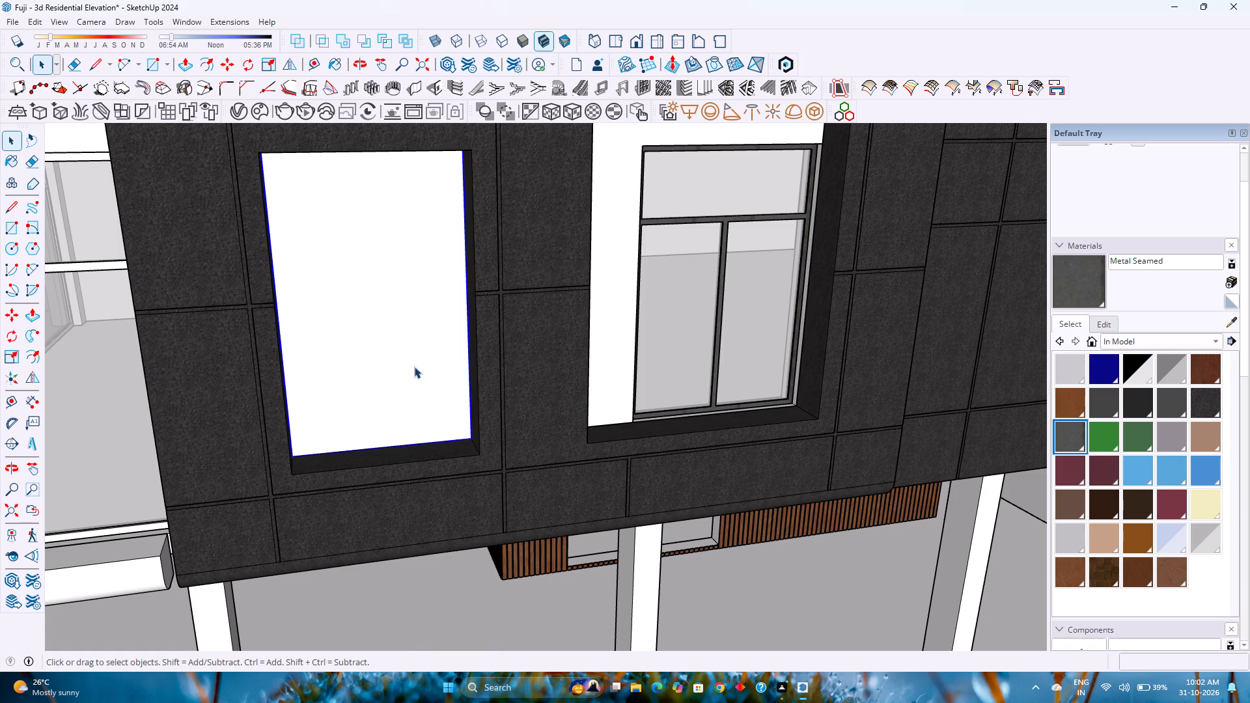
Open the new window group for editing and offset the panel's outline 1.5" inward for the outer frame.
double_click(414, 366)
scroll(414, 366, "down", 1)
middle_click_drag(412, 361, 391, 242)
middle_click(391, 241)
middle_click(384, 223)
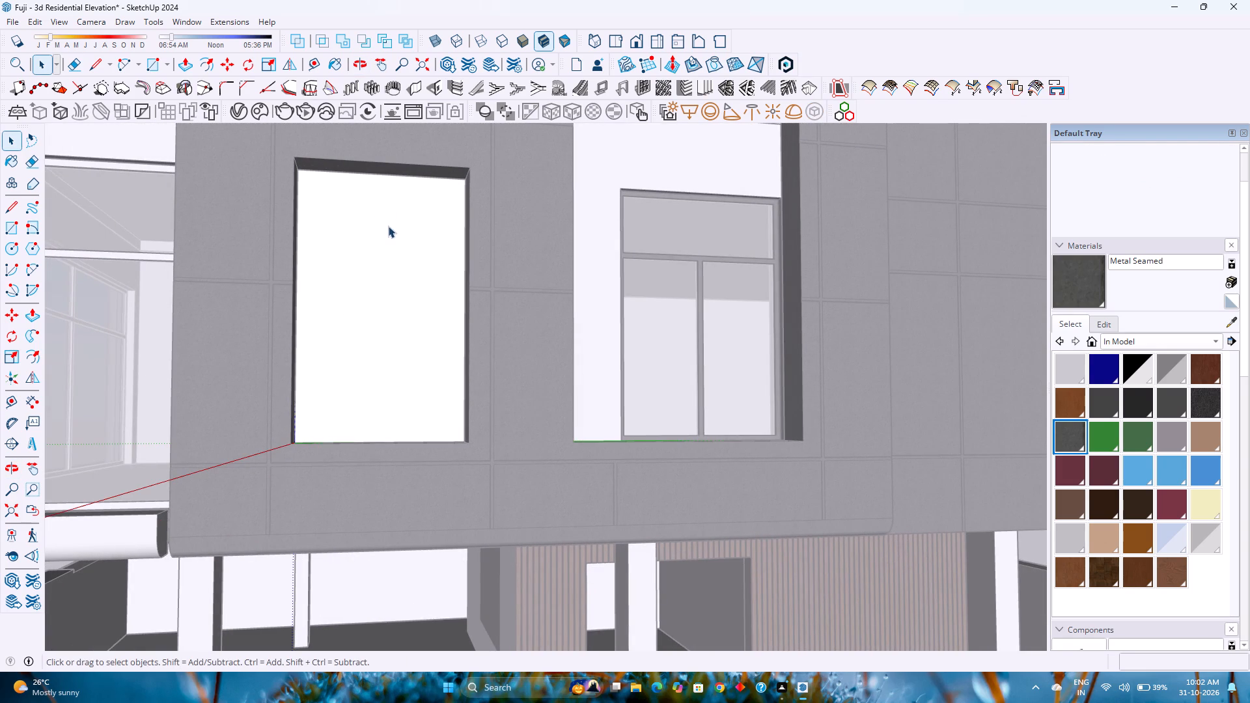
left_click(216, 66)
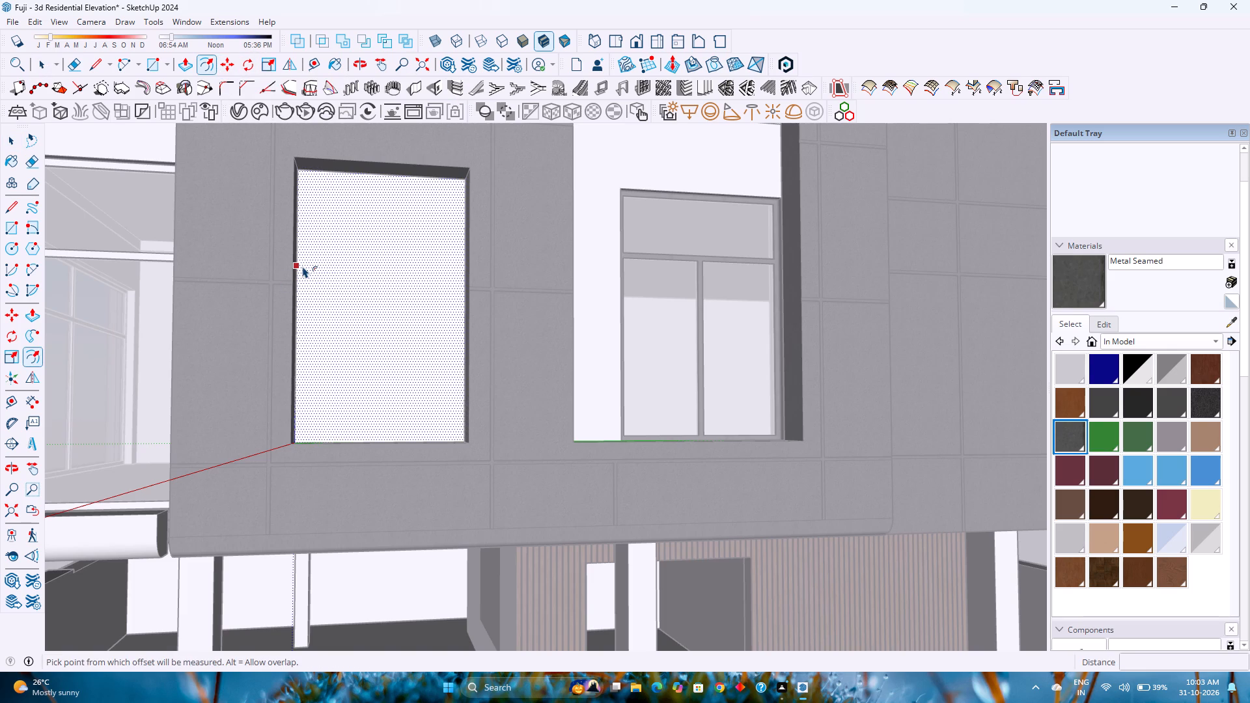
left_click(303, 266)
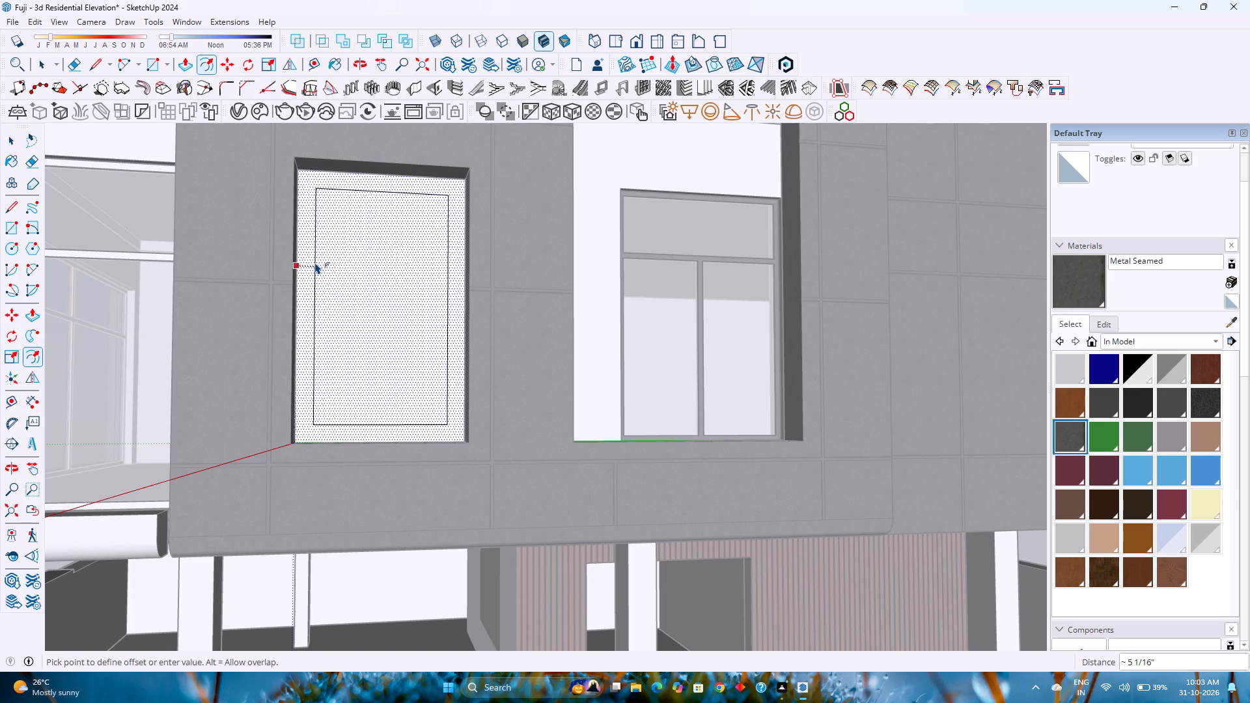
type("1.5")
key("Return")
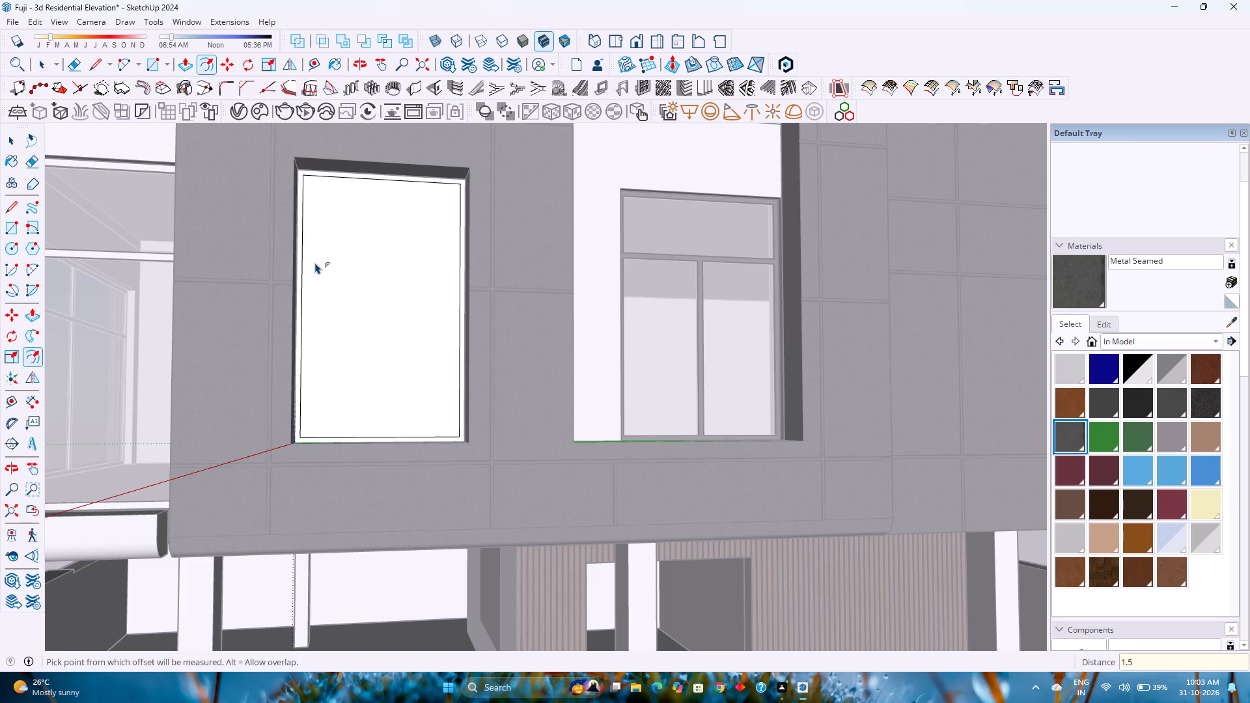
Copy the inner frame's top edge 1'4" straight down and again 1.5" lower to outline the horizontal transom bar.
key("space")
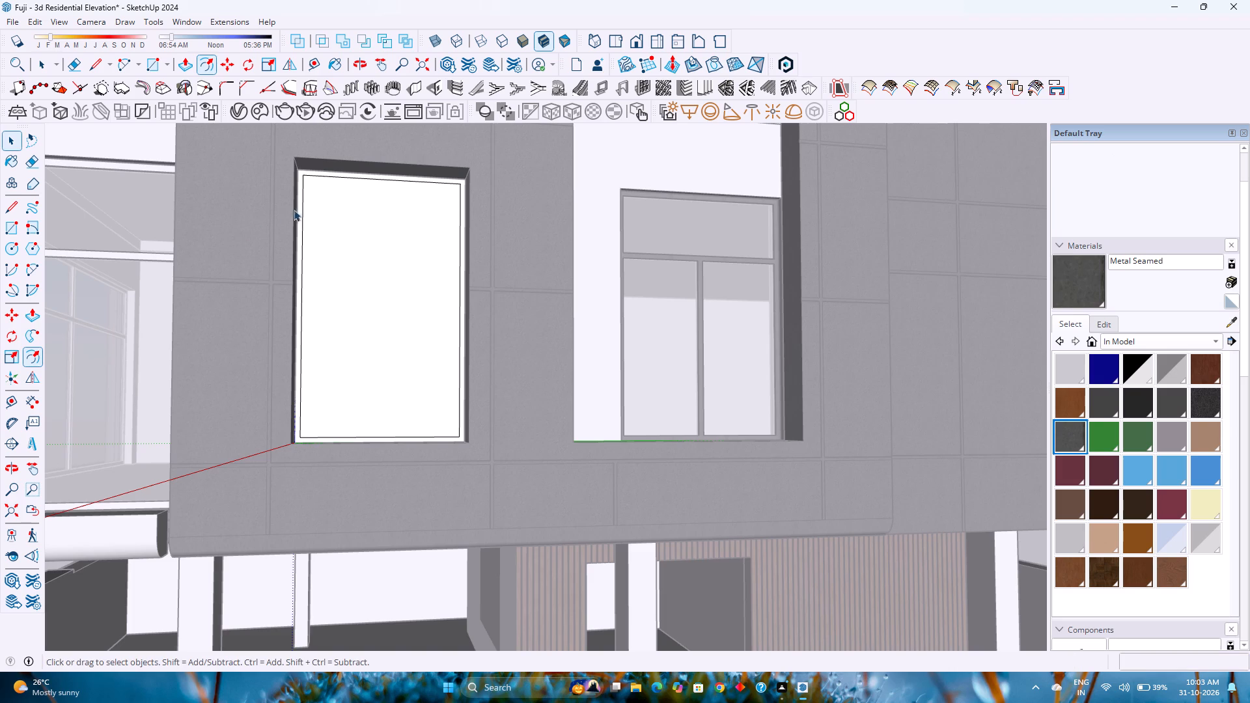
left_click(359, 175)
left_click(358, 176)
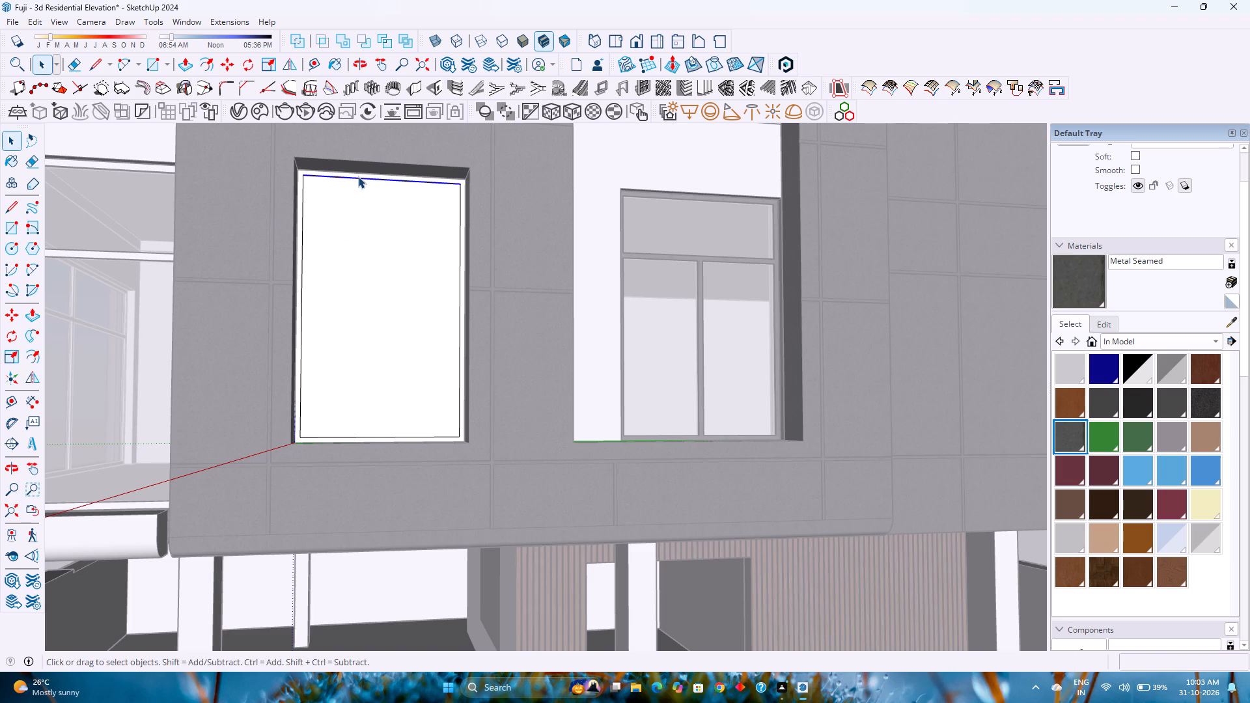
key("m")
left_click(306, 176)
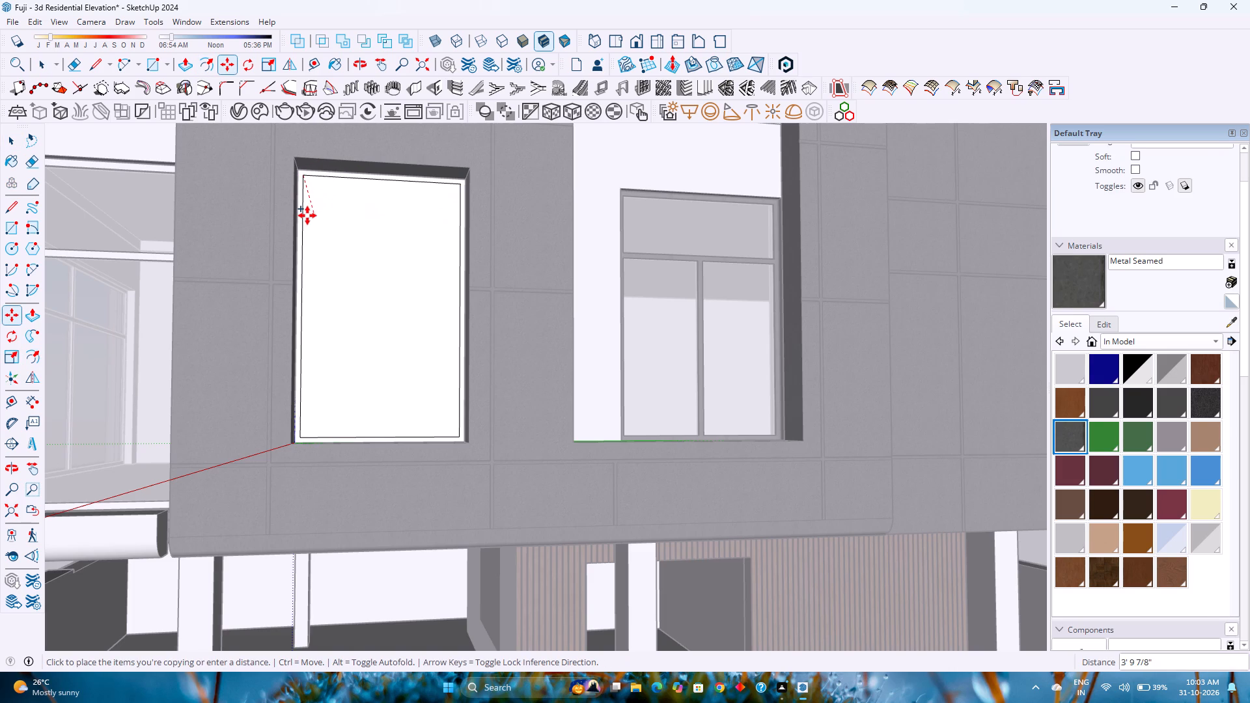
key("Up")
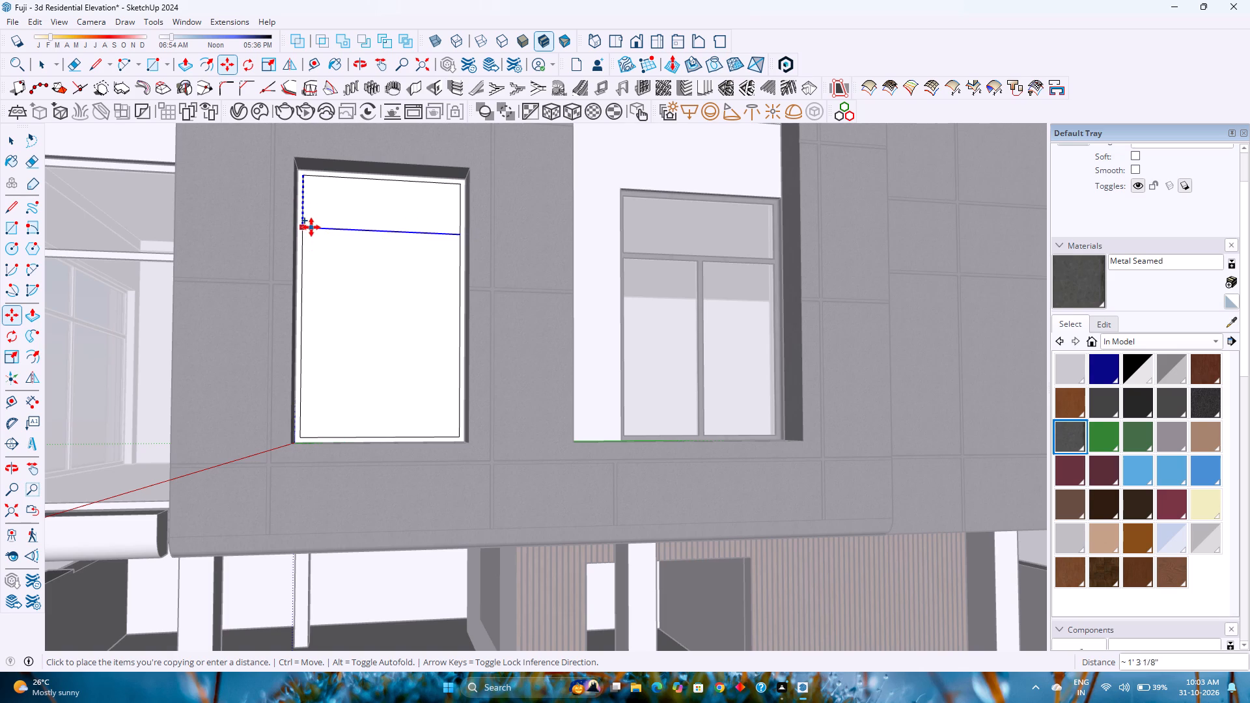
type("1'4")
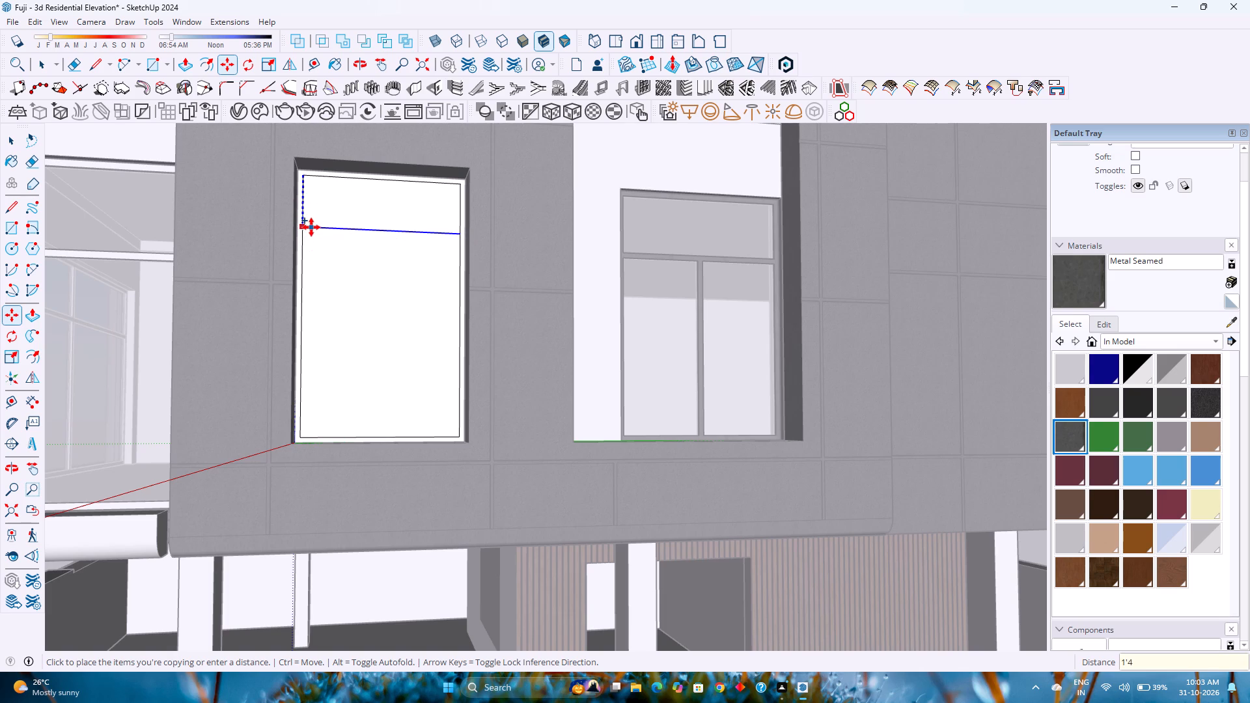
key("shift+quotedbl")
key("Return")
left_click(303, 232)
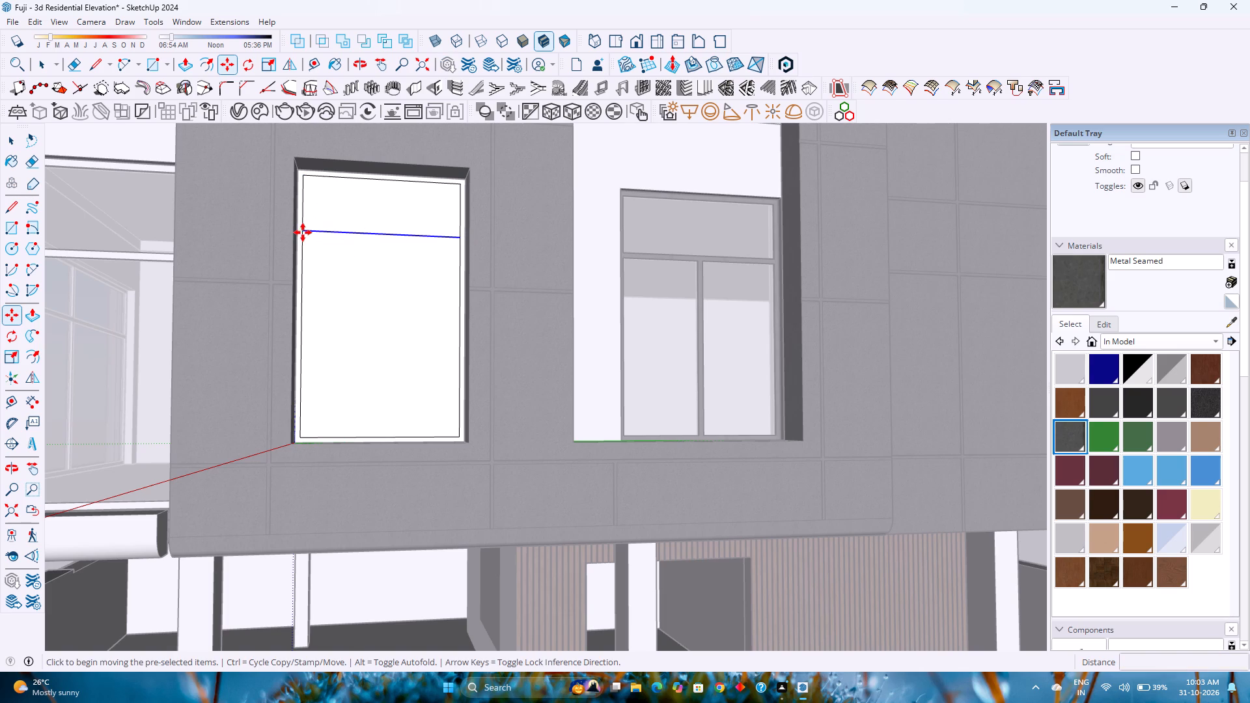
key("Up")
type("1.5")
key("Return")
scroll(307, 241, "up", 7)
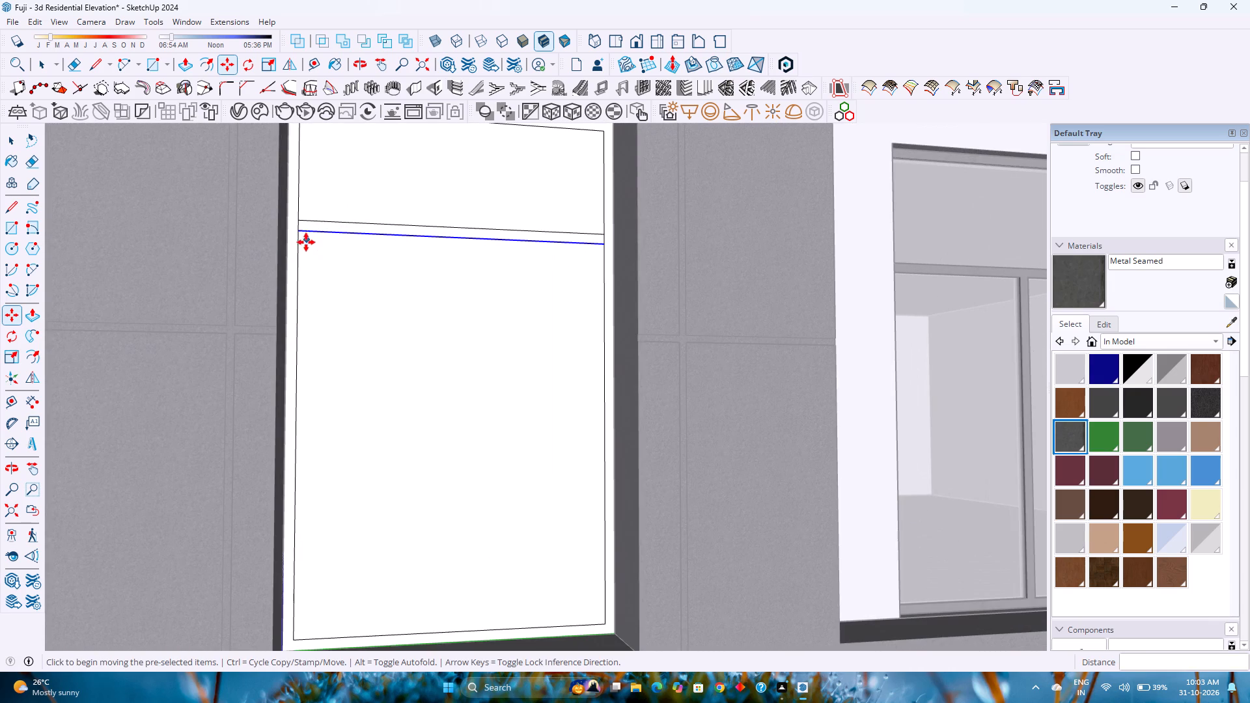
Outline a centred 1.5" mullion below the transom: copy the inner side edge to the midpoint, shift it back 0.75", and copy it 1.5" across.
key("space")
left_click(298, 255)
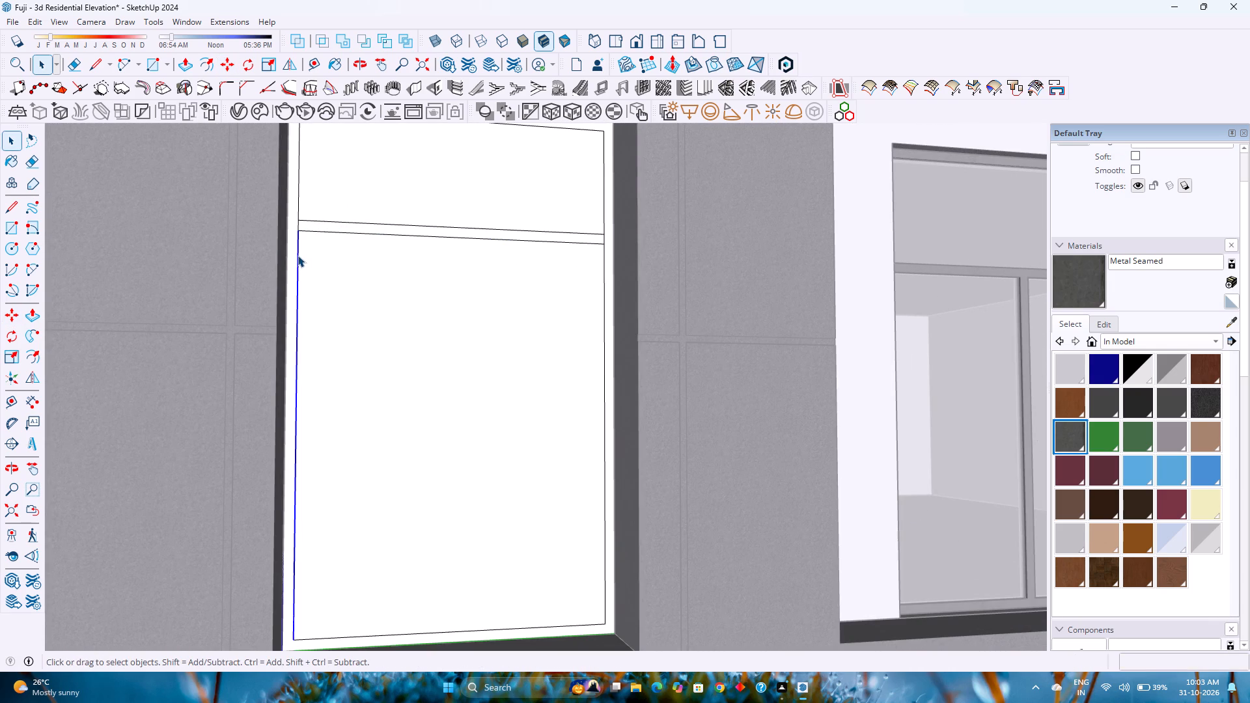
key("m")
left_click(296, 235)
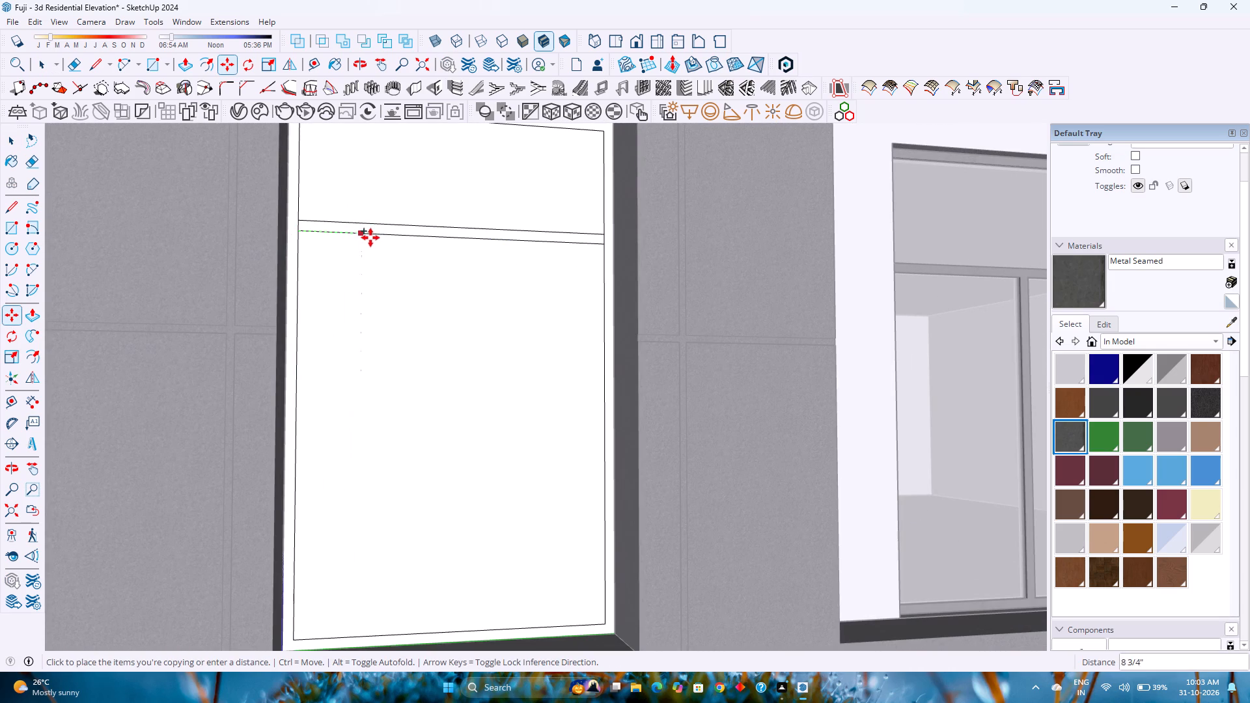
left_click(461, 240)
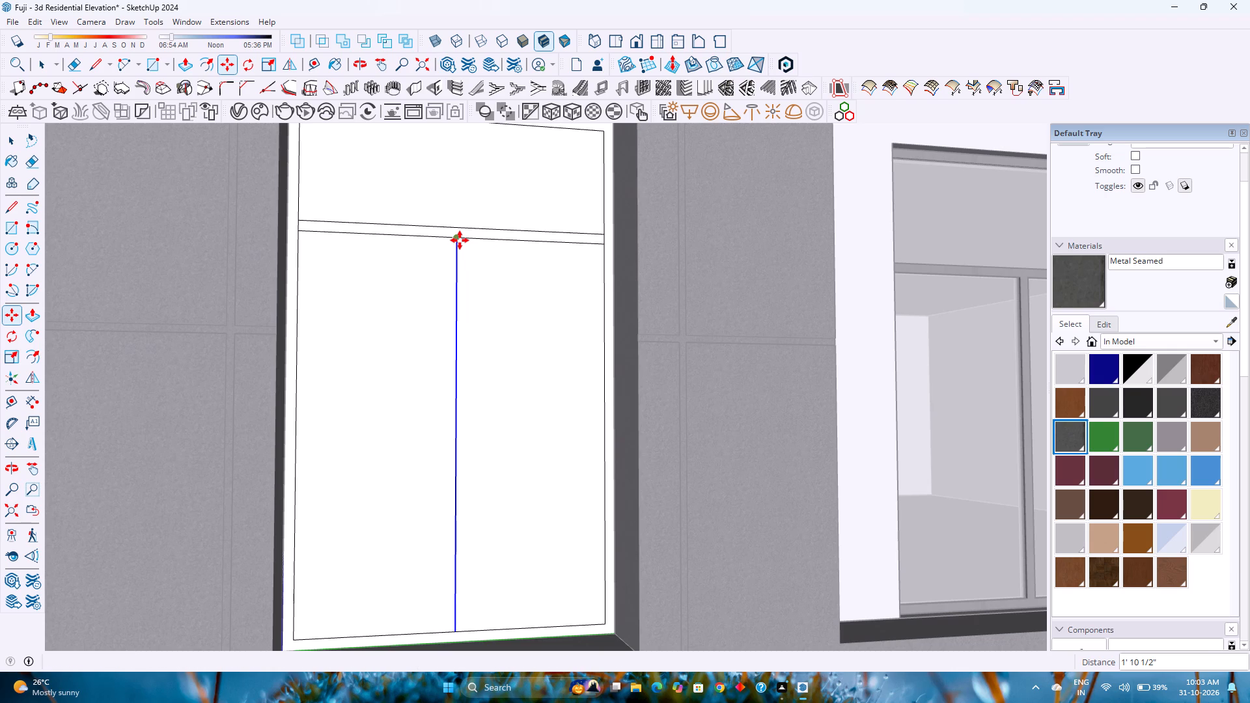
left_click(459, 240)
key("Left")
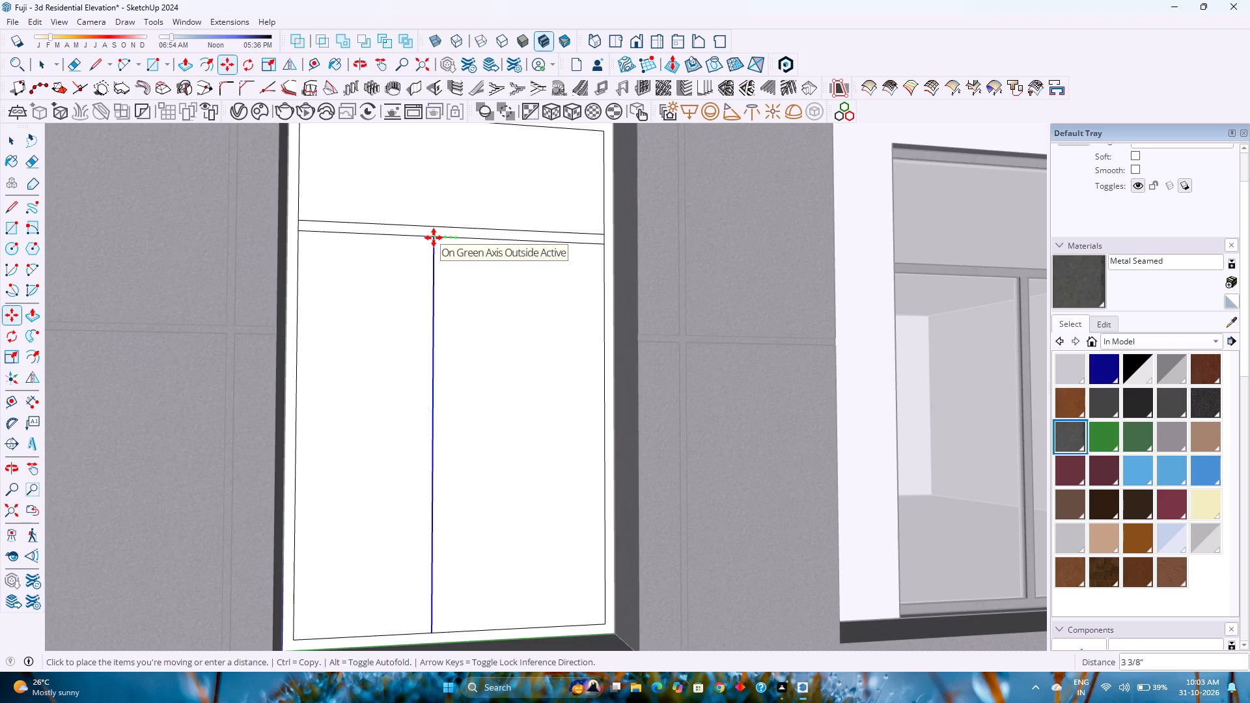
type("0.75")
key("Return")
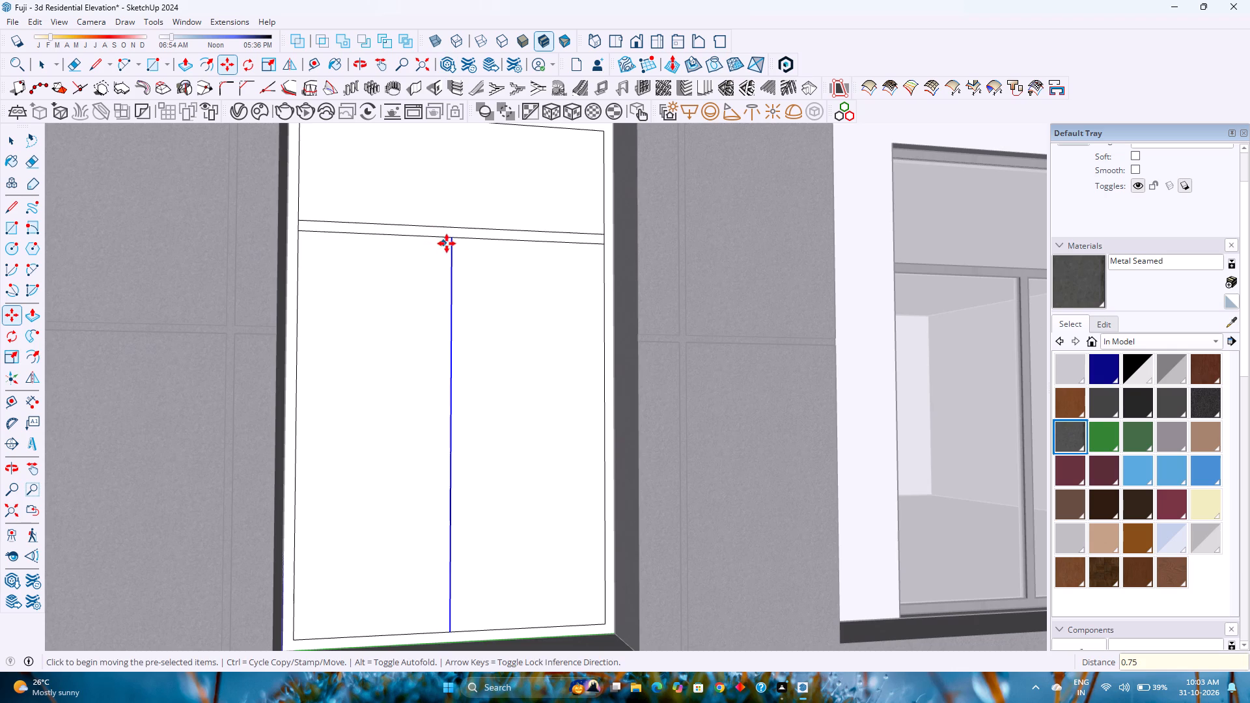
left_click(451, 240)
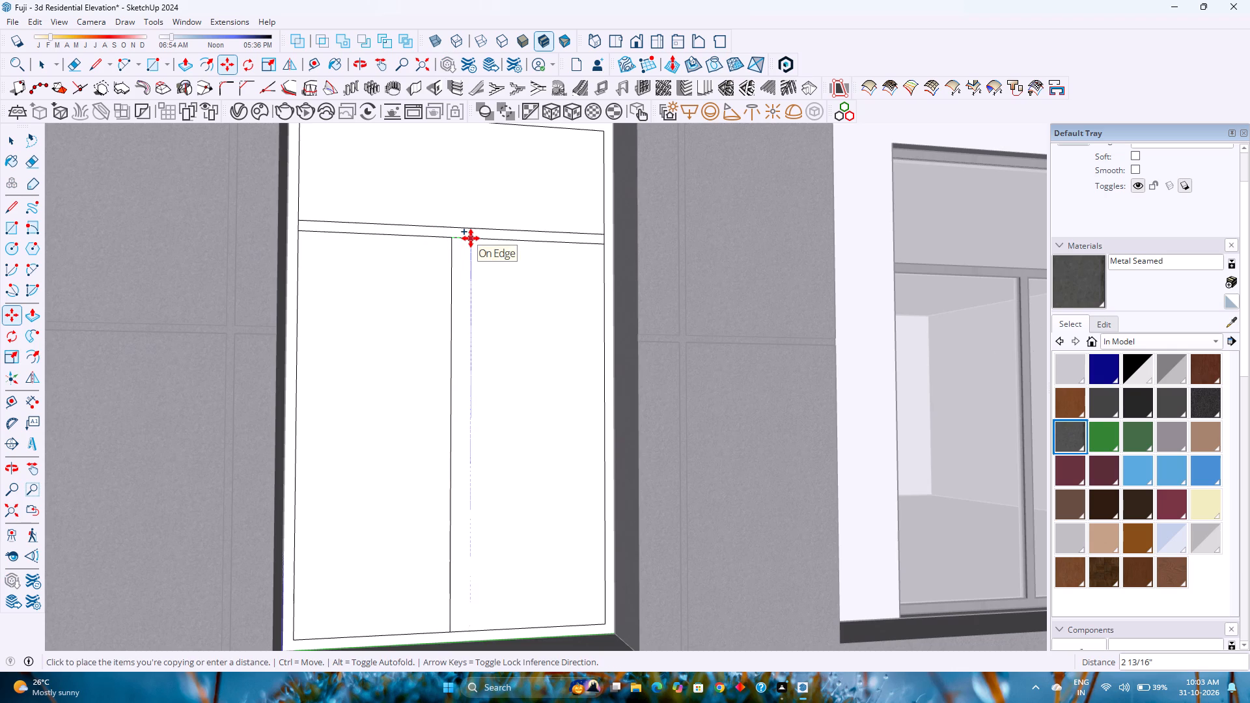
key("Left")
key("1")
key("period")
key("5")
key("Return")
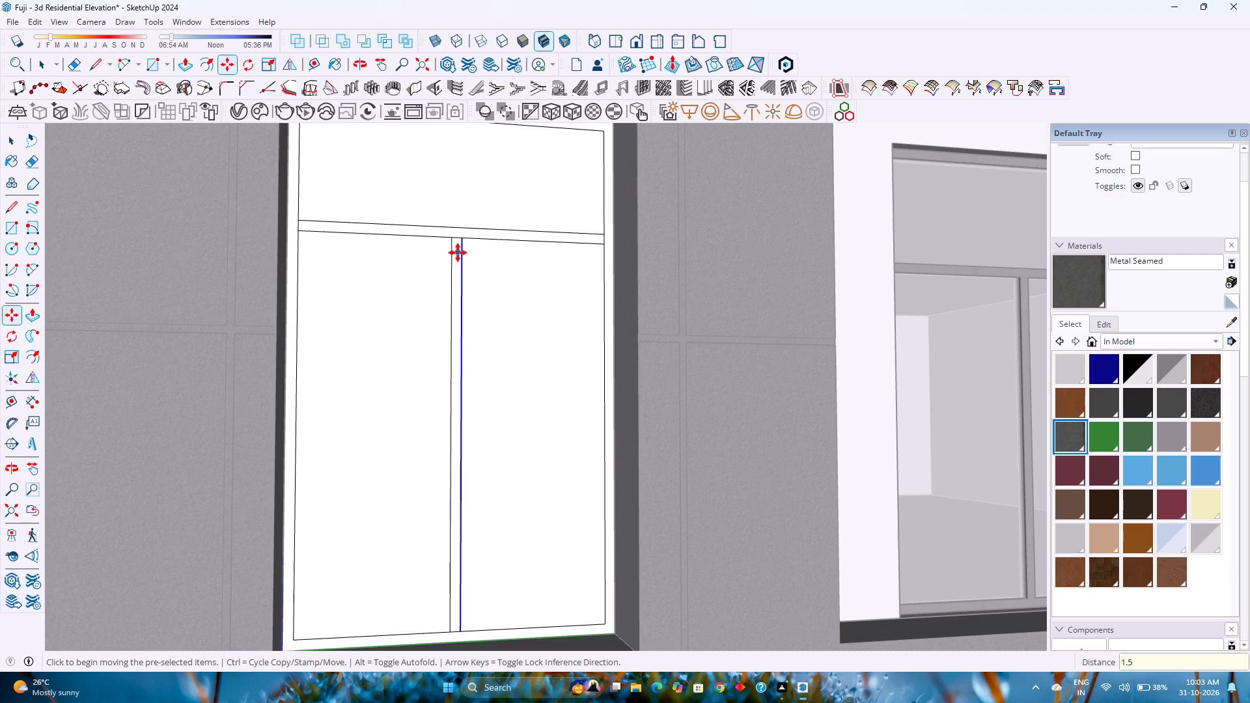
Erase the short edge pieces where the transom and mullion meet each other and the outer frame, leaving one continuous frame face.
key("e")
left_click(455, 240)
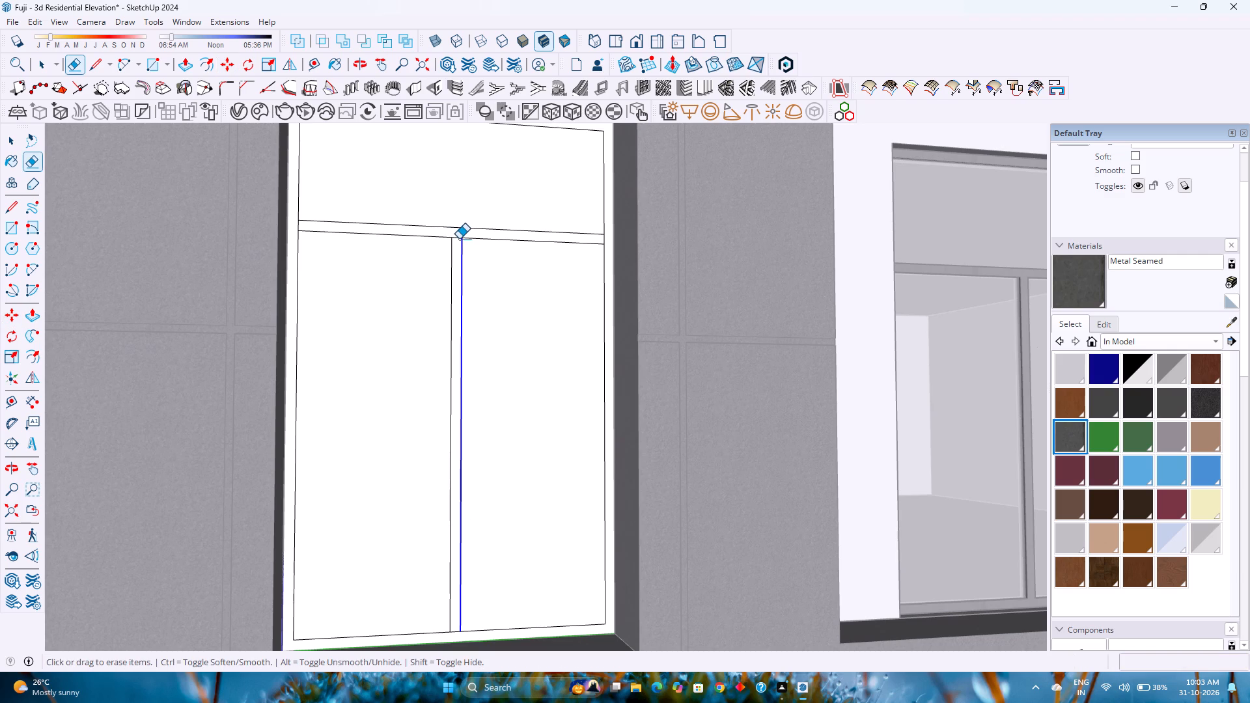
left_click(459, 239)
left_click(298, 225)
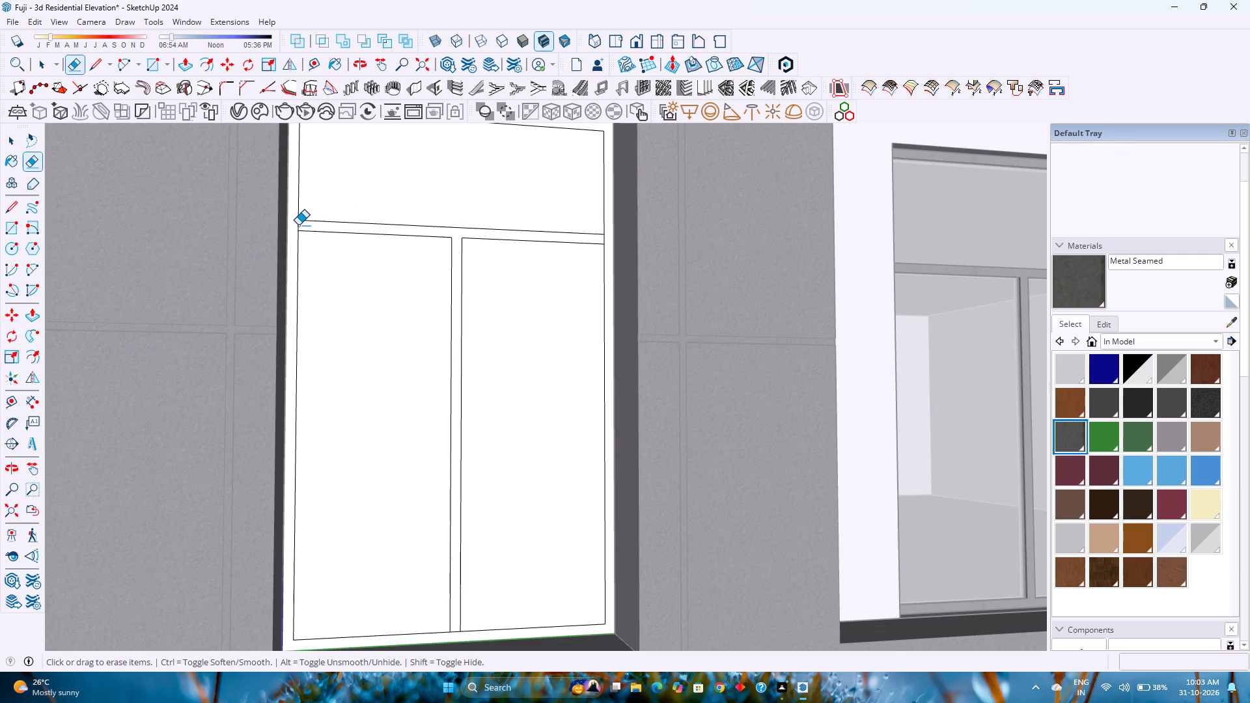
left_click(603, 239)
scroll(488, 226, "down", 5)
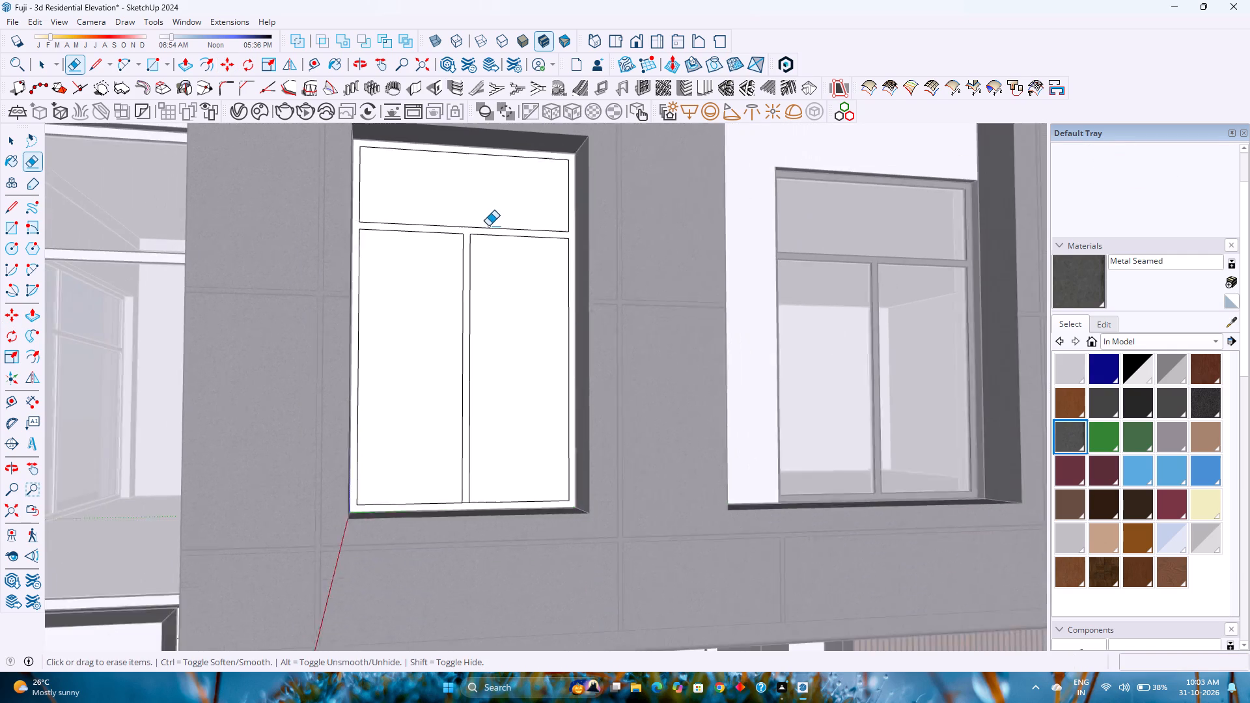
scroll(476, 484, "down", 1)
scroll(476, 483, "up", 14)
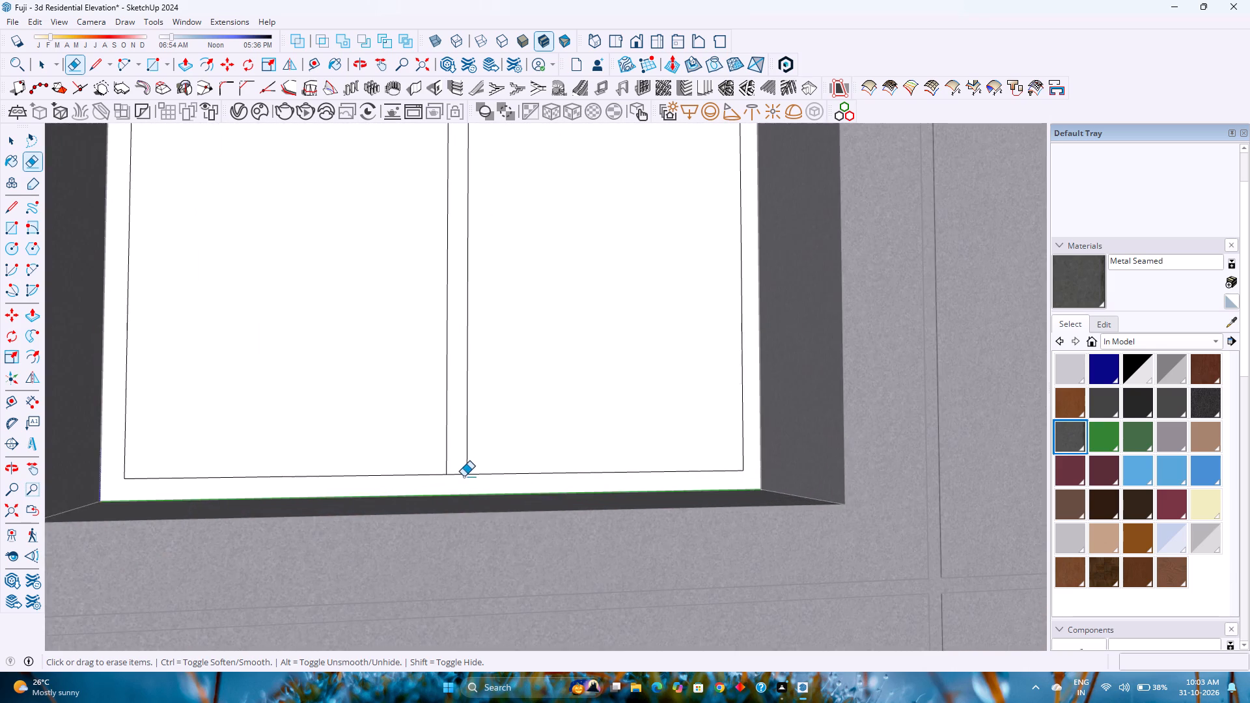
scroll(464, 476, "up", 4)
left_click(459, 472)
Make a group of the continuous window frame face together with its edges.
key("space")
double_click(459, 472)
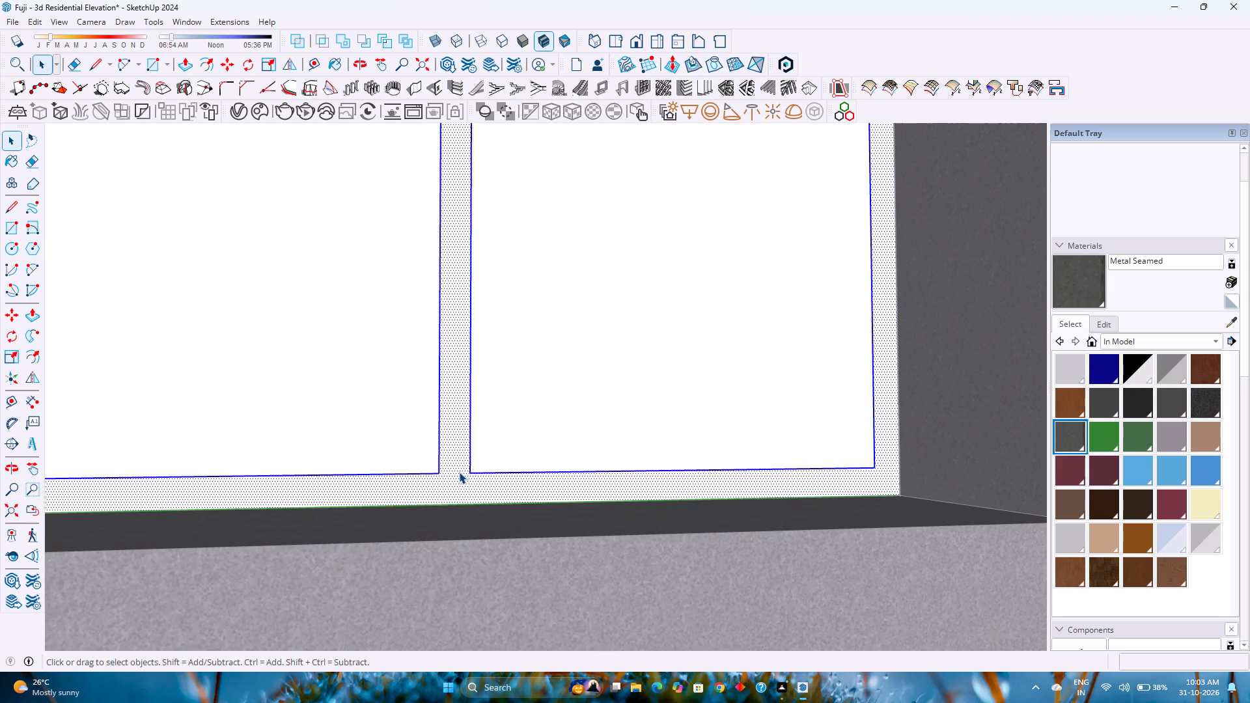
right_click(459, 472)
left_click(510, 215)
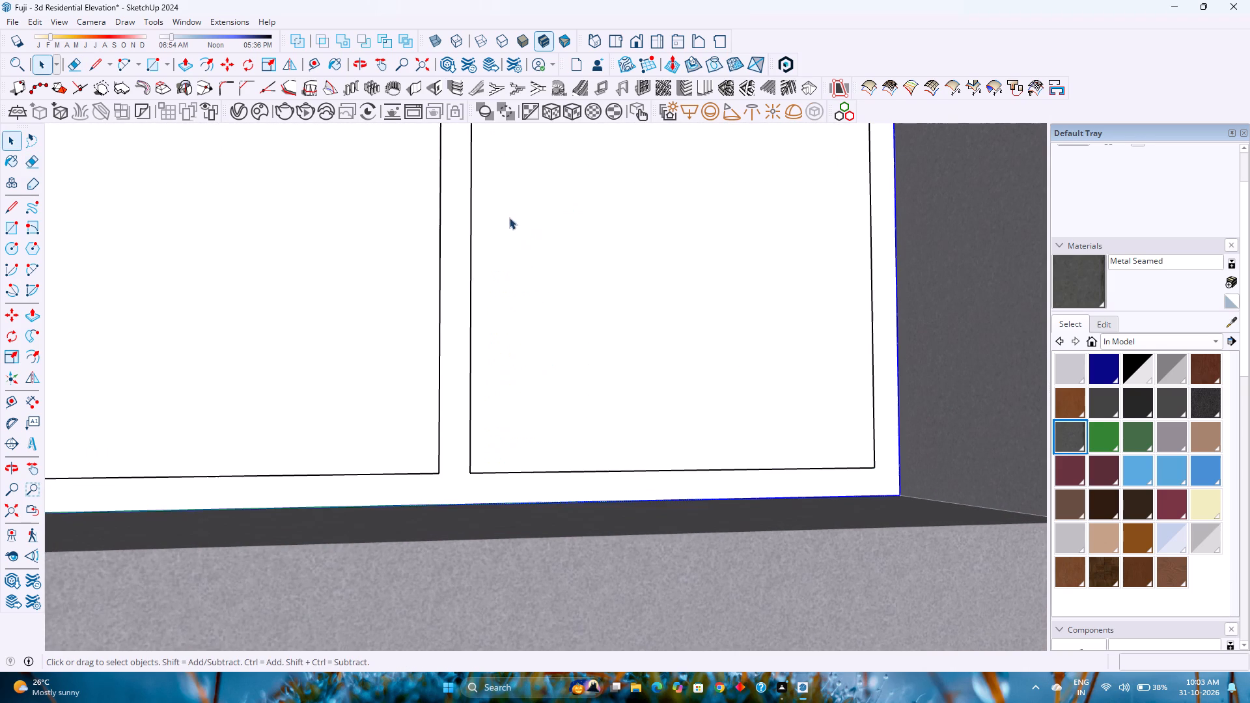
Delete the three leftover pane faces inside the frame: the two below the transom bar and the one above it.
left_click(539, 301)
scroll(539, 301, "down", 11)
key("Delete")
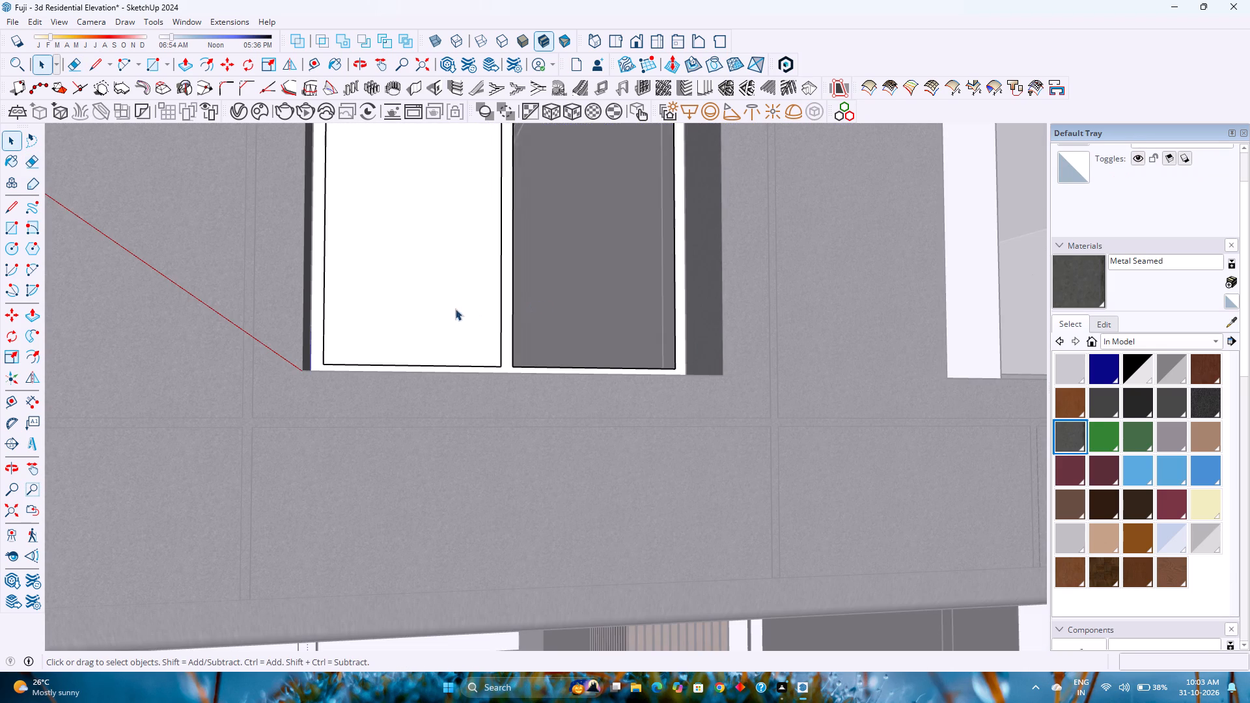
left_click(436, 300)
key("Delete")
scroll(436, 299, "down", 1)
middle_click_drag(437, 299, 427, 530, "shift")
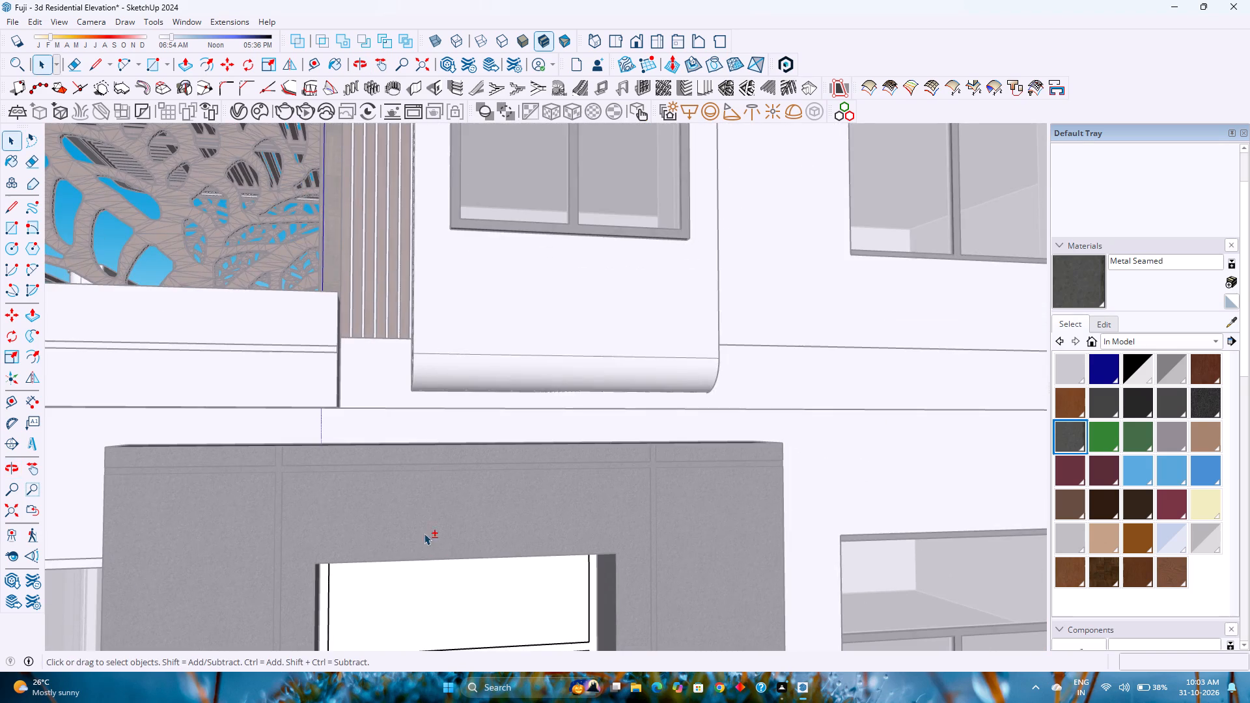
middle_click_drag(423, 539, 426, 407, "shift")
left_click(437, 490)
key("Delete")
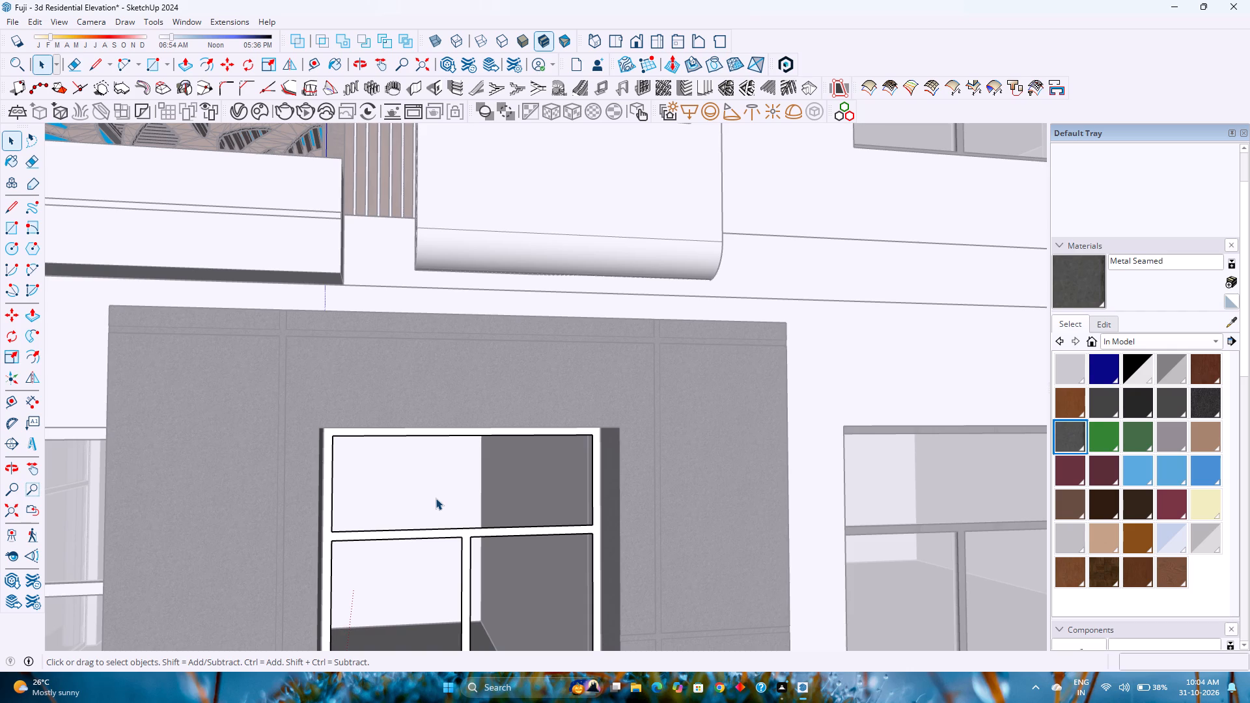
Open the frame group for editing and Push/Pull the frame face out 1.5".
double_click(596, 525)
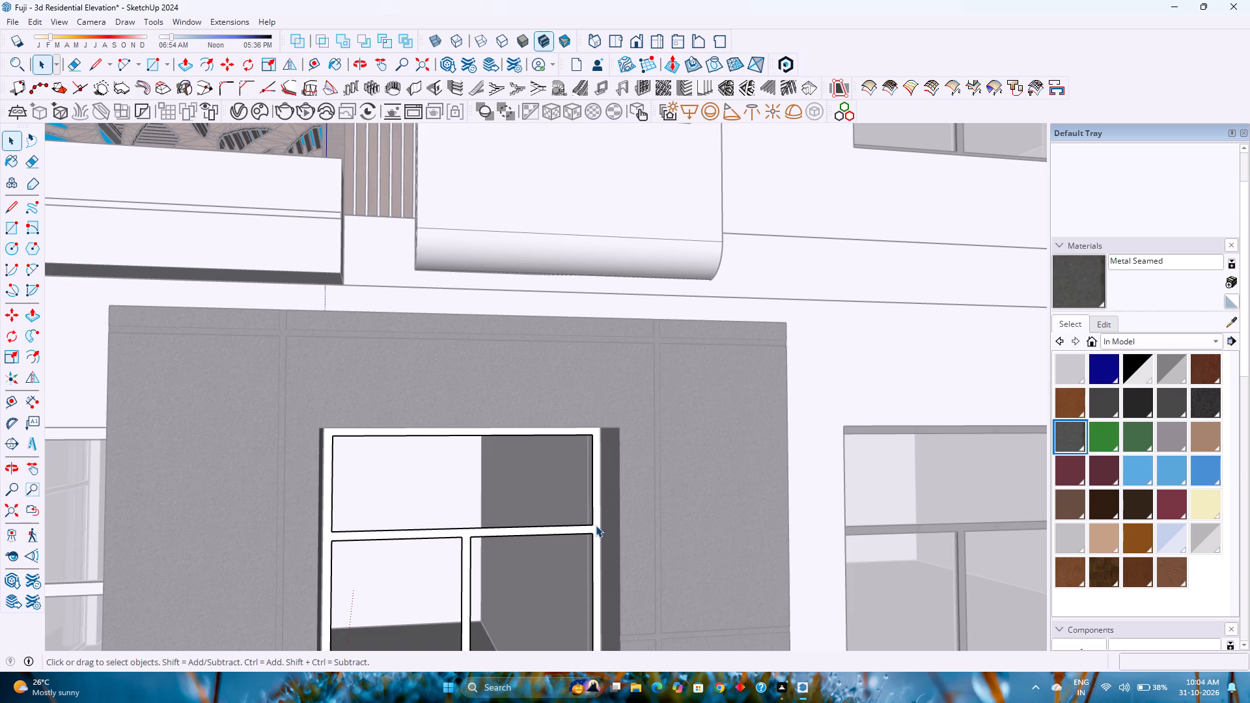
scroll(596, 529, "up", 3)
key("p")
left_click(594, 527)
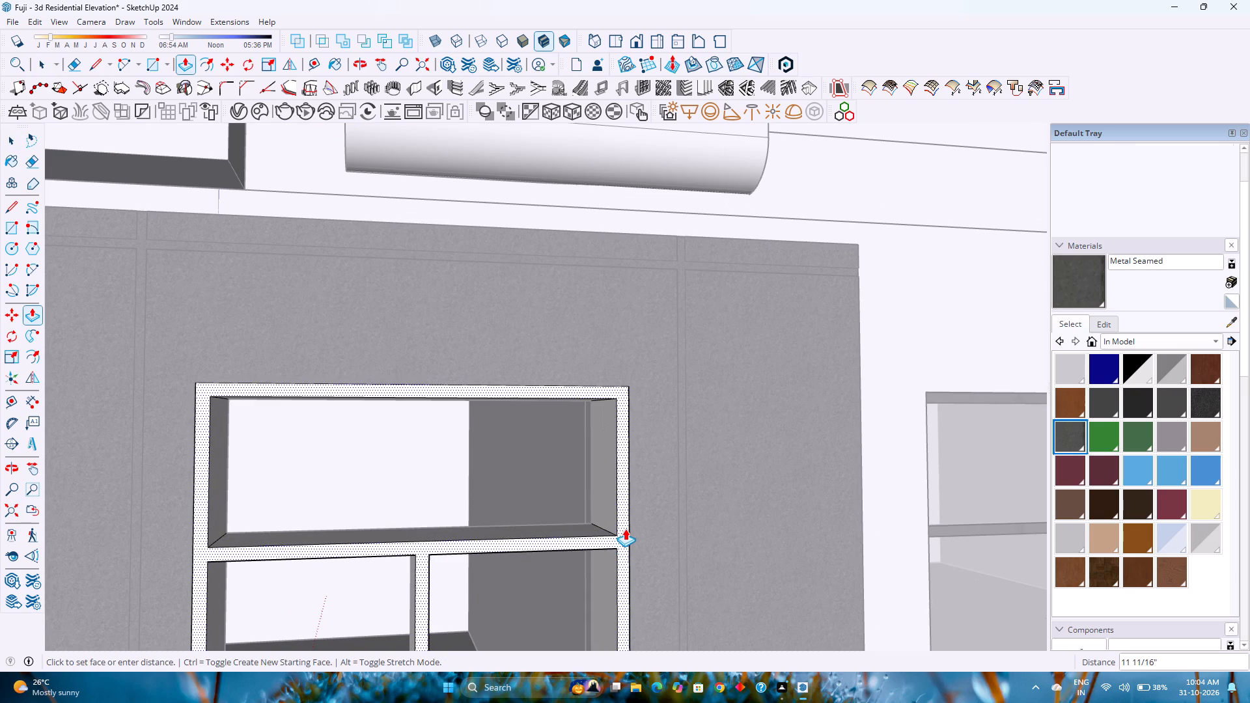
type("1.5")
key("Return")
key("space")
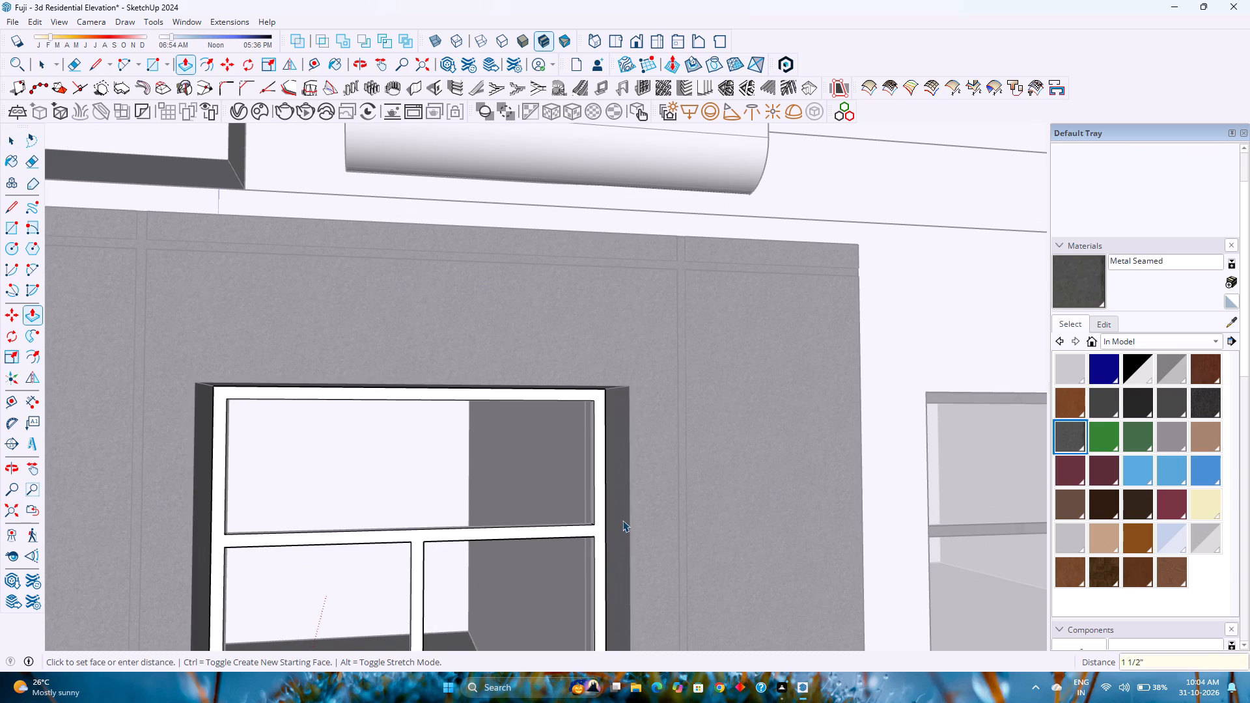
Select all of the extruded frame's geometry and paint it with the Metal Seamed material.
scroll(571, 506, "down", 4)
middle_click_drag(532, 521, 559, 413, "shift")
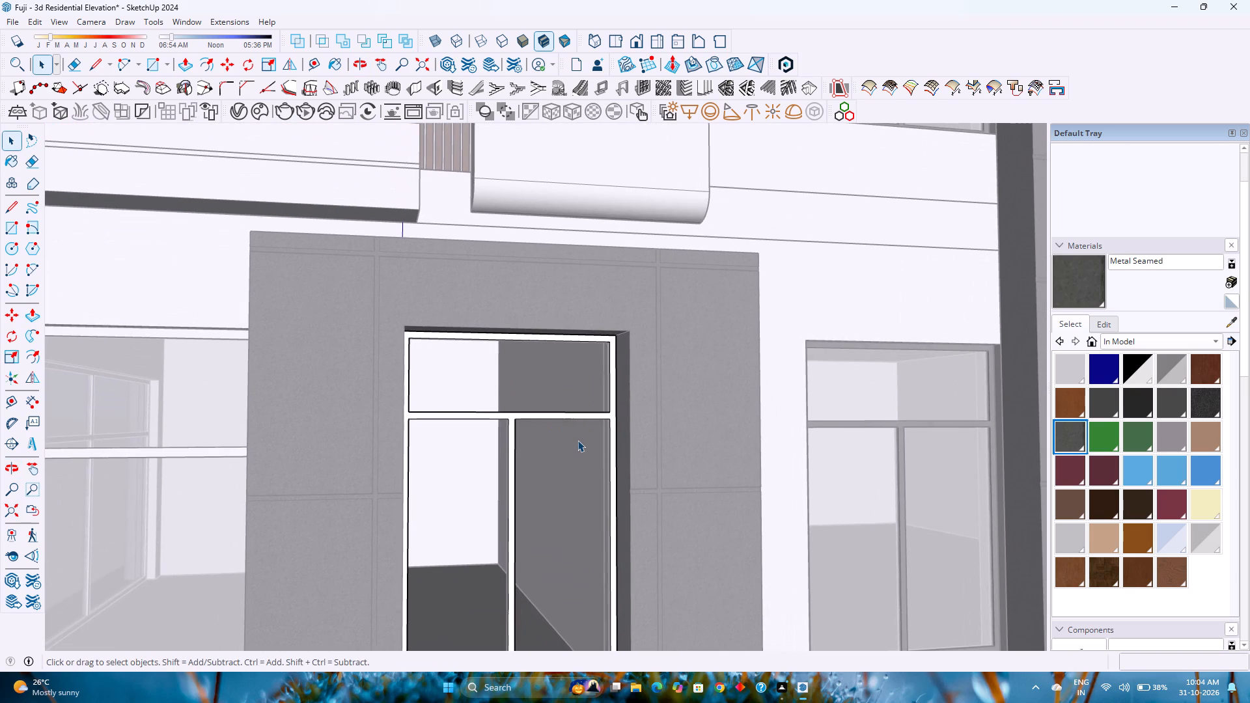
scroll(577, 441, "down", 4)
middle_click_drag(587, 497, 535, 484)
middle_click_drag(589, 462, 647, 450, "shift")
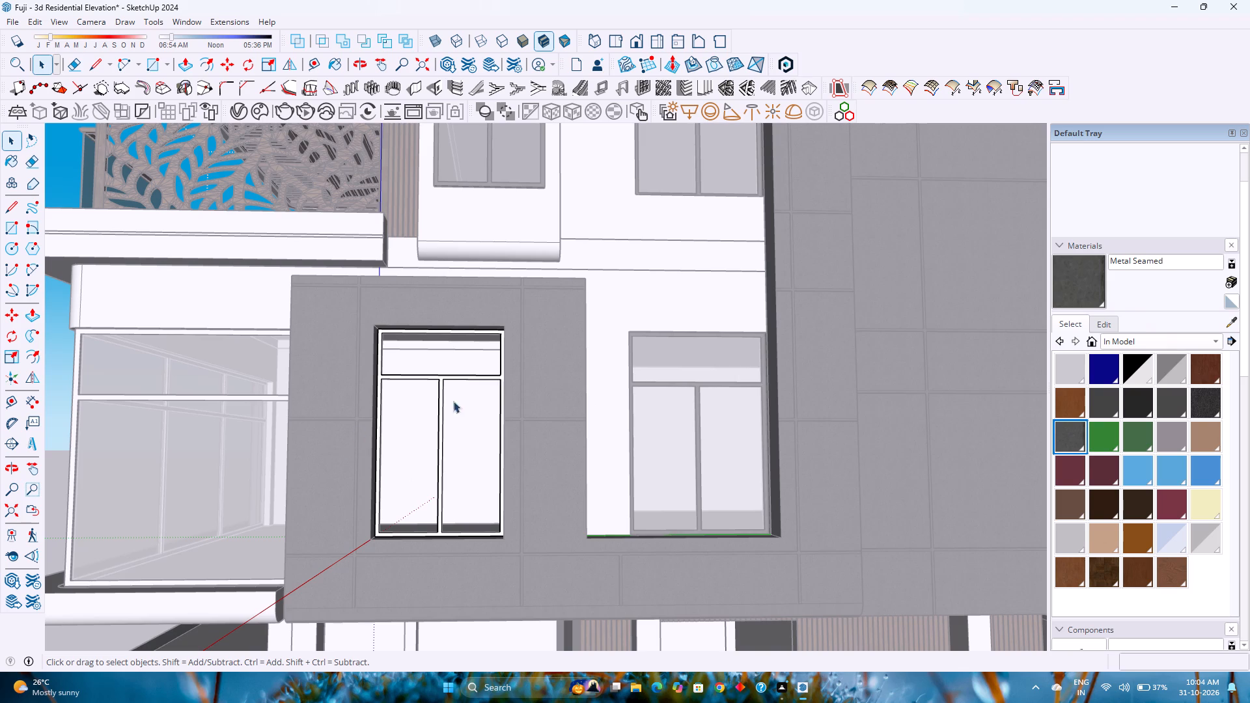
scroll(472, 387, "up", 5)
triple_click(553, 359)
double_click(553, 359)
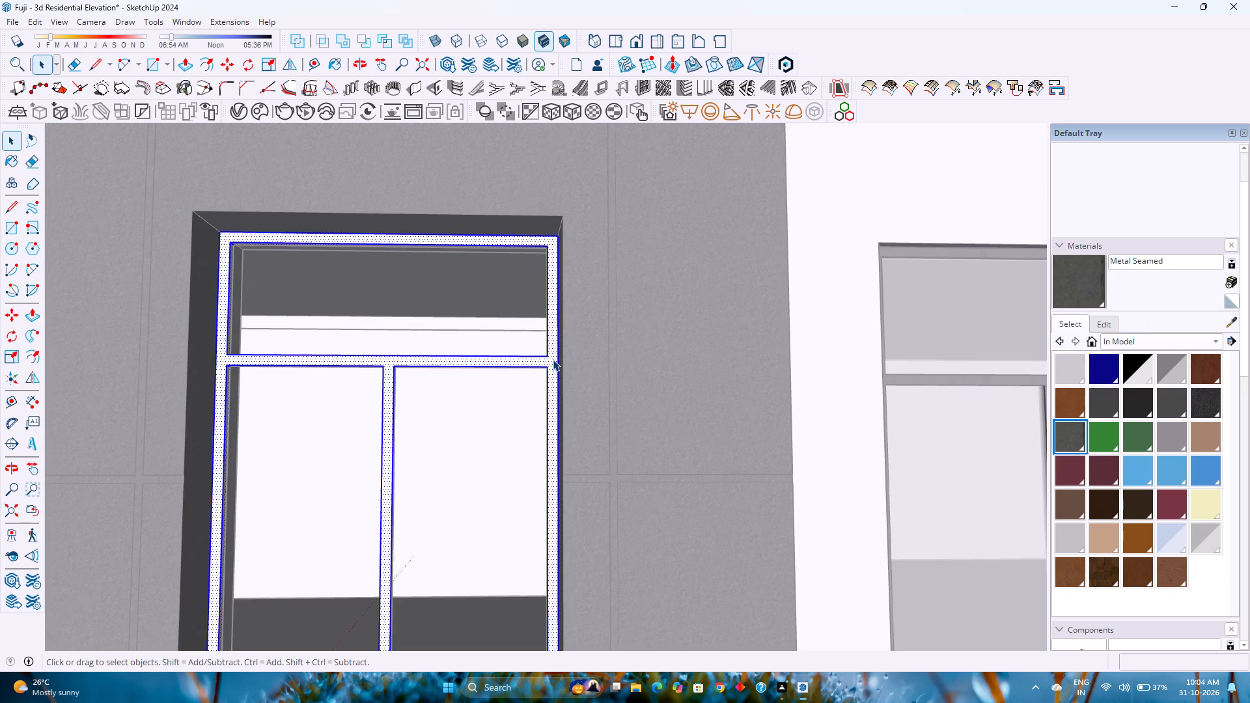
scroll(548, 363, "up", 5)
middle_click_drag(547, 366, 734, 456)
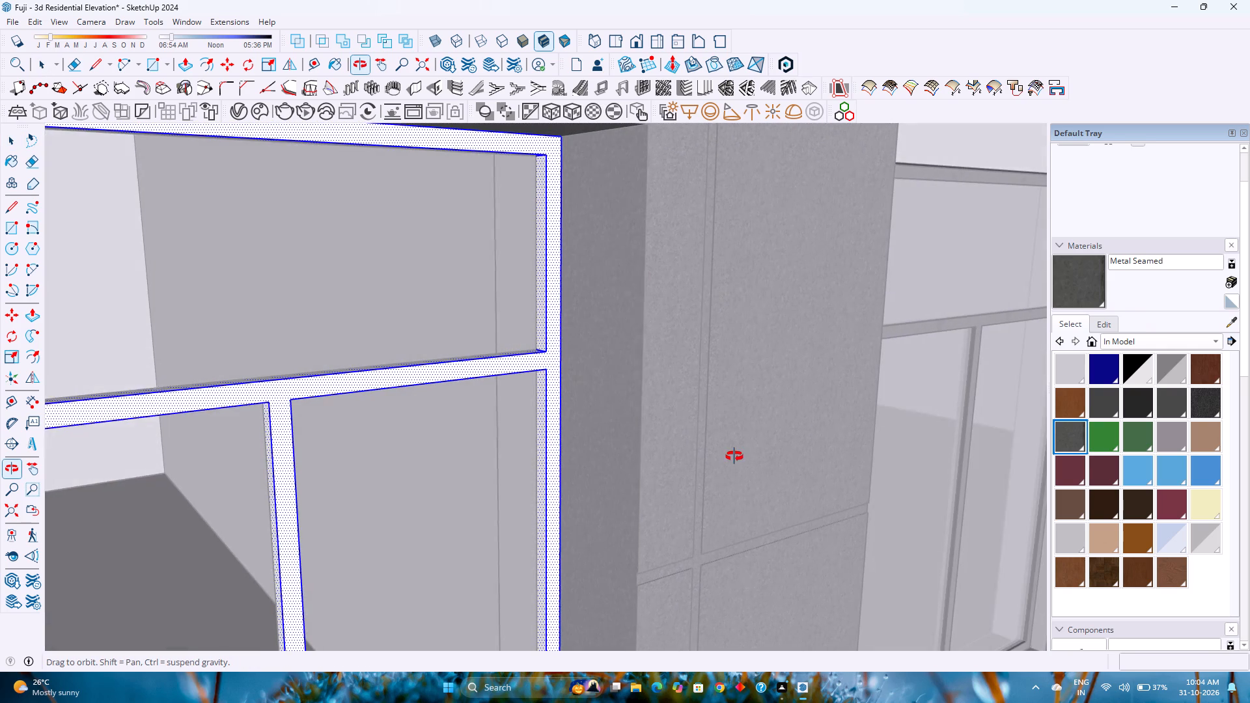
middle_click_drag(734, 456, 735, 459)
triple_click(555, 357)
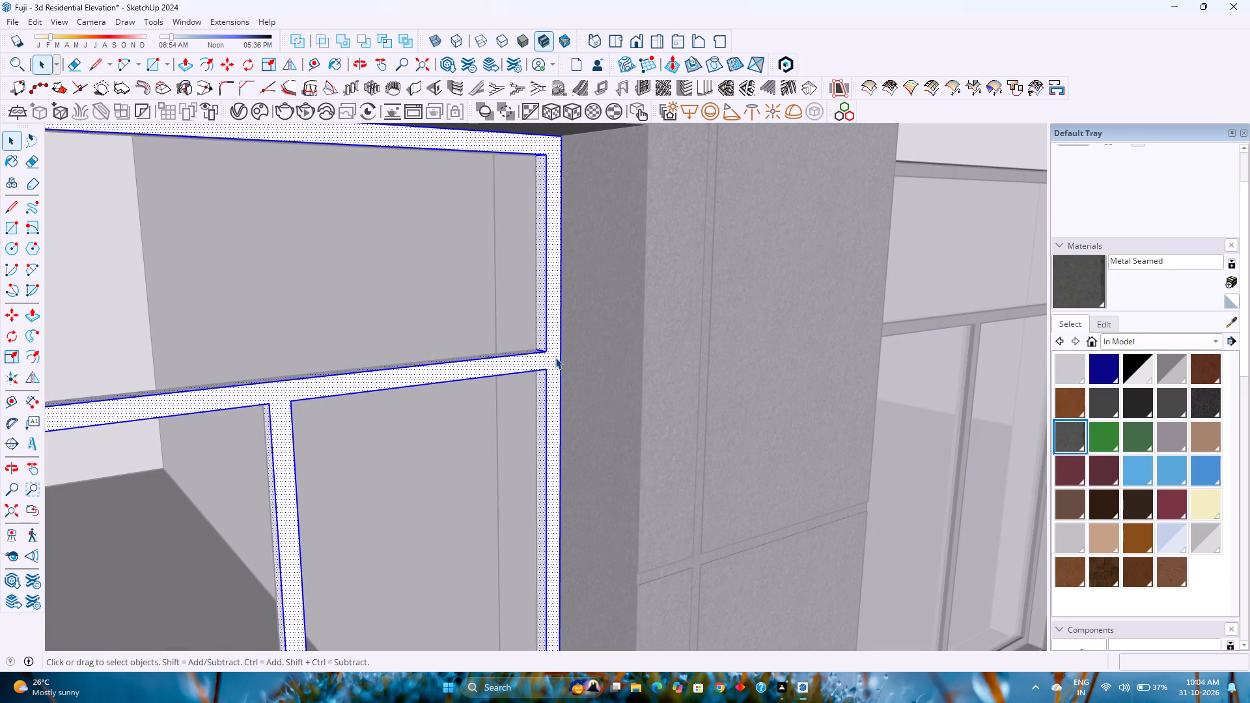
triple_click(555, 357)
left_click(1071, 286)
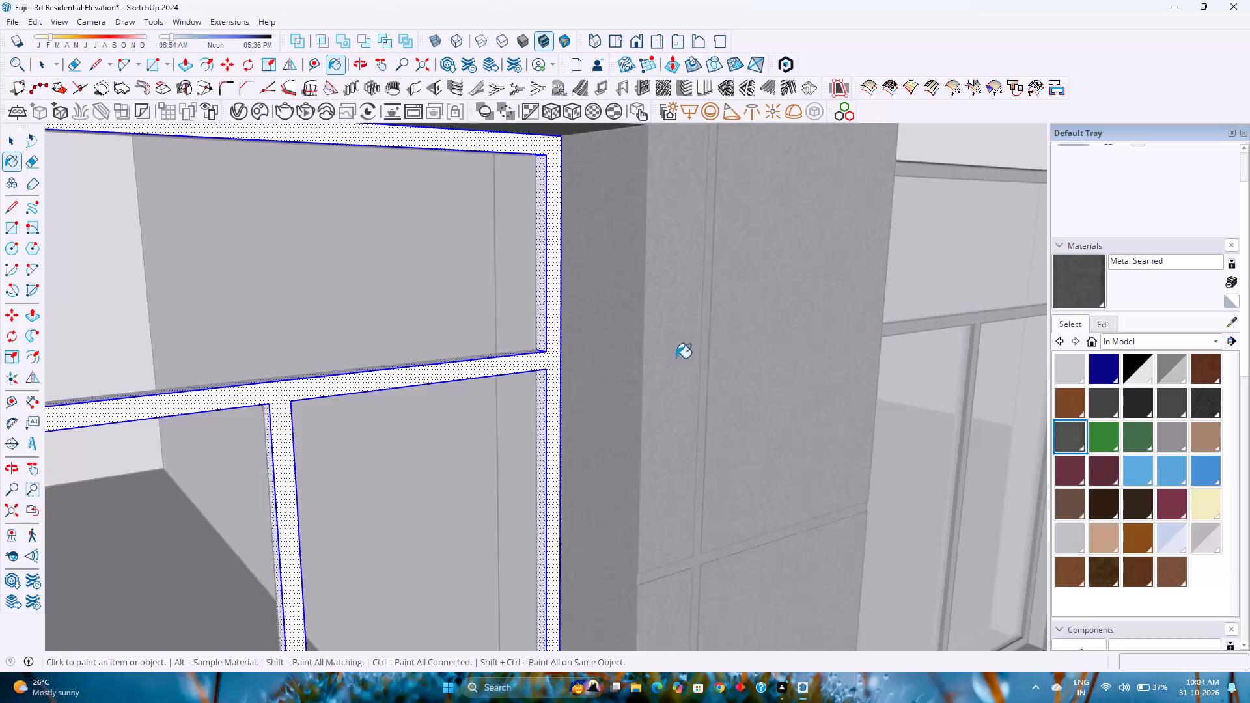
left_click(550, 354)
key("space")
Examine the painted frame from several angles, including its lower corner against the opening and the room behind.
scroll(550, 354, "down", 2)
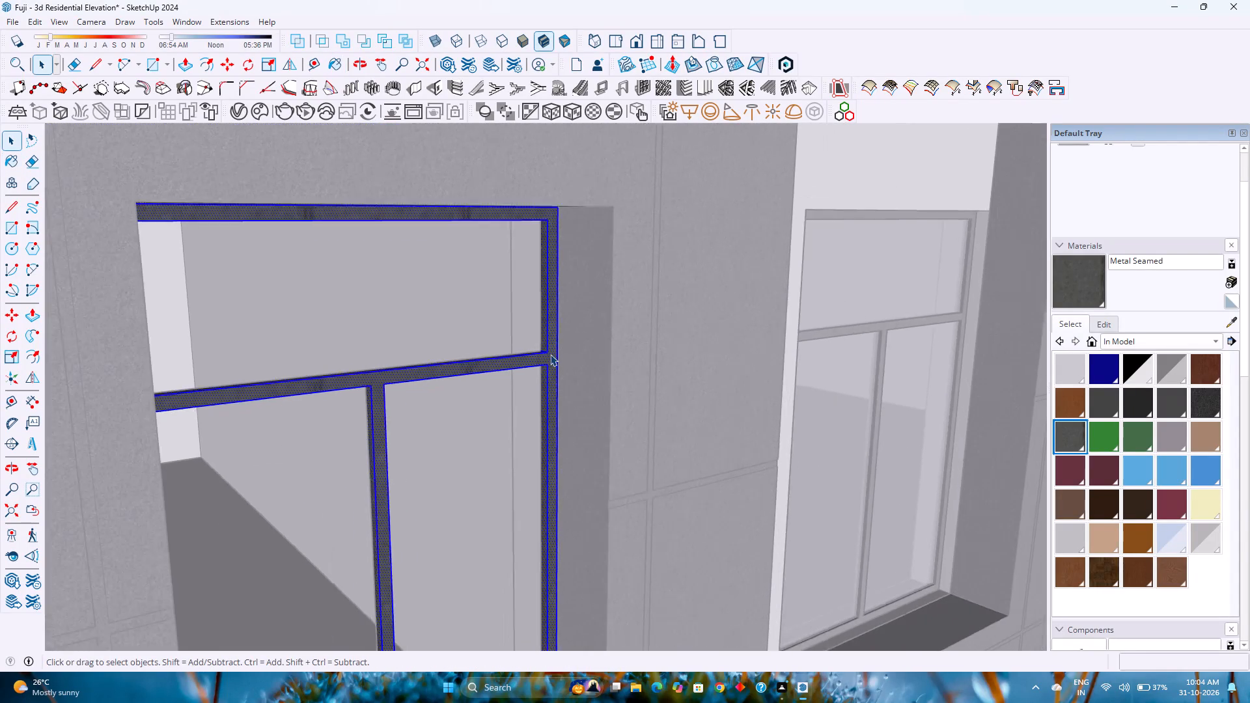
scroll(550, 354, "down", 6)
middle_click_drag(550, 355, 367, 318)
left_click(393, 357)
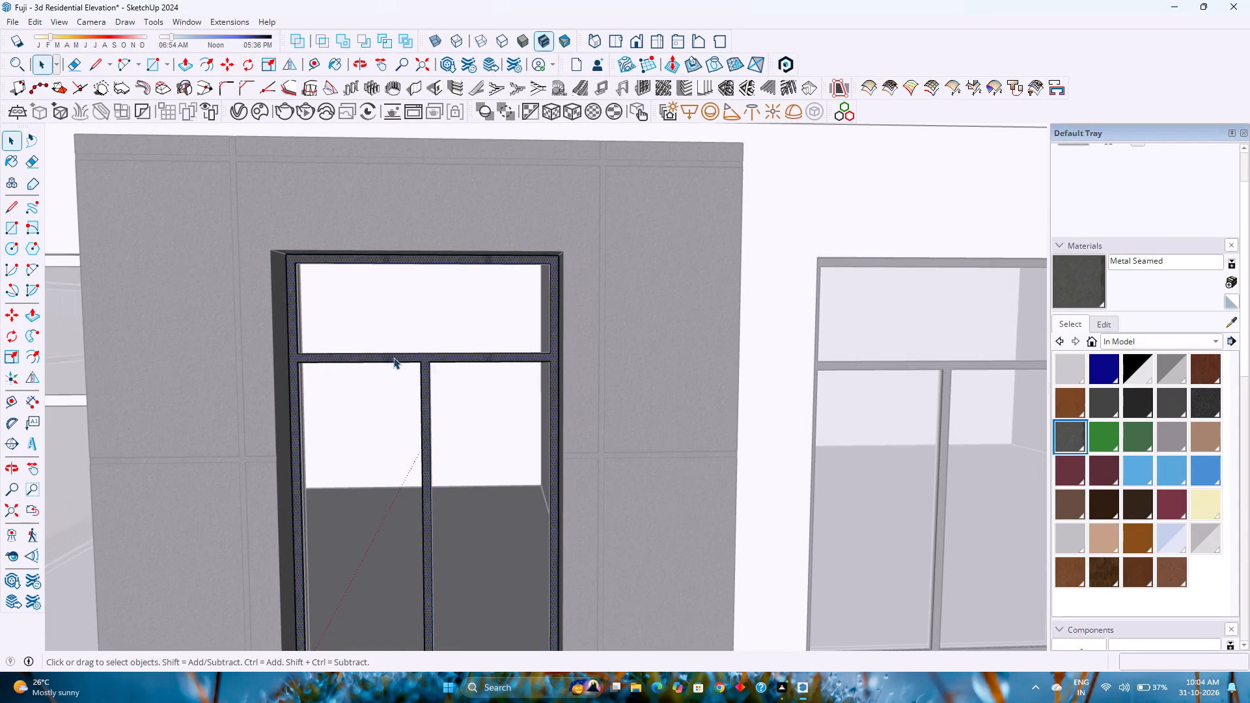
scroll(369, 372, "up", 5)
scroll(368, 372, "down", 6)
middle_click_drag(367, 424, 349, 424)
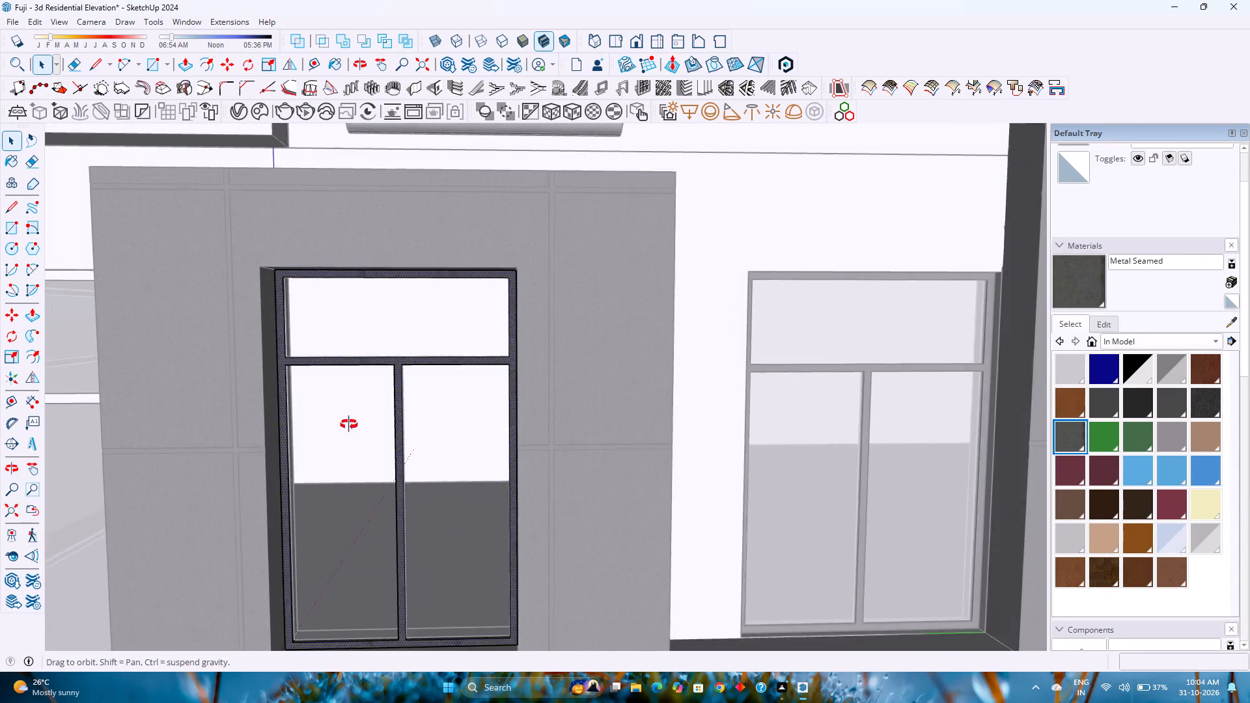
middle_click_drag(349, 424, 318, 422)
middle_click(318, 422)
middle_click_drag(236, 460, 432, 385, "shift")
middle_click(258, 466)
scroll(258, 468, "up", 2)
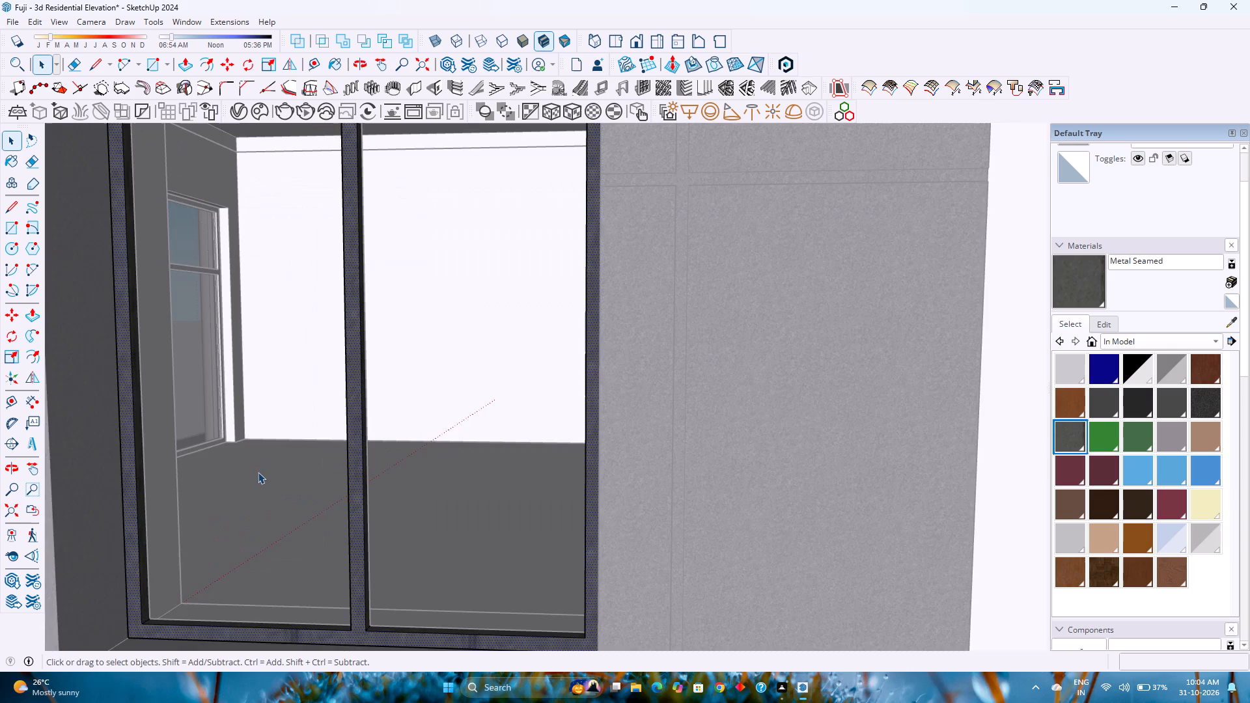
scroll(258, 472, "up", 2)
scroll(259, 471, "down", 3)
middle_click_drag(232, 564, 263, 512, "shift")
middle_click_drag(274, 503, 192, 560)
scroll(98, 572, "up", 5)
middle_click_drag(98, 572, 278, 459, "shift")
scroll(275, 477, "up", 12)
middle_click_drag(272, 472, 270, 478)
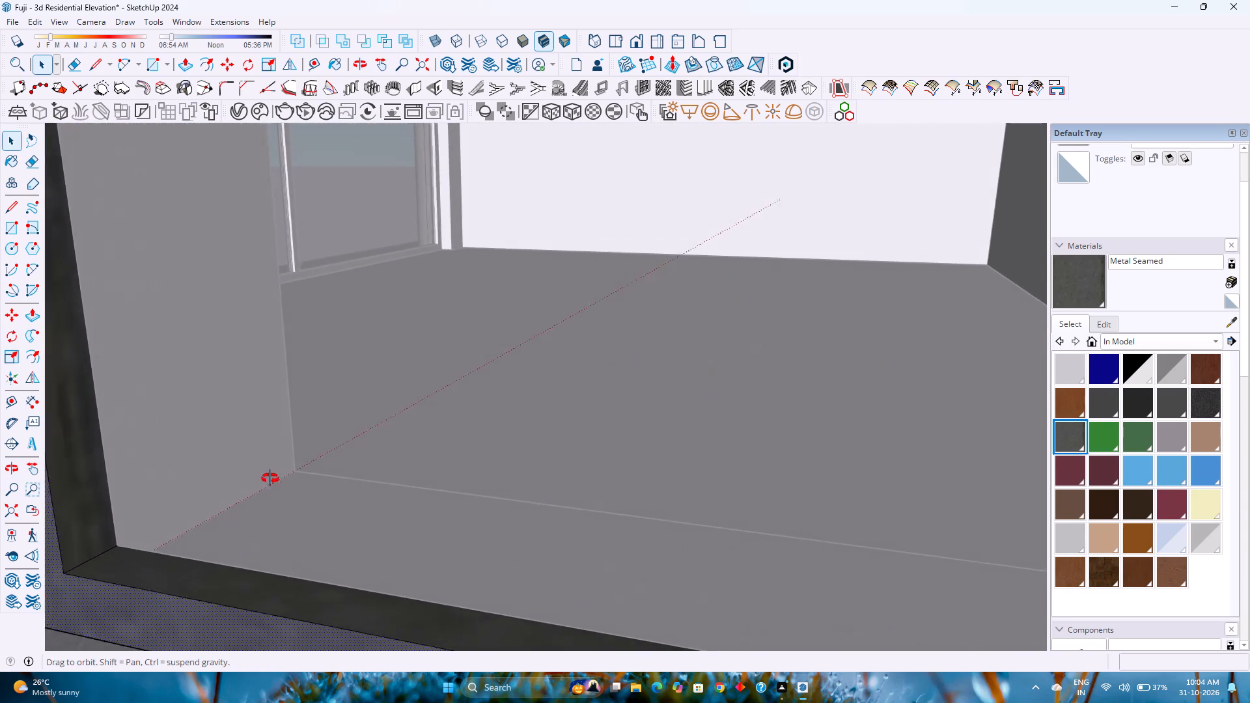
middle_click_drag(270, 478, 156, 532)
middle_click(156, 532)
middle_click_drag(195, 475, 394, 446)
middle_click_drag(156, 541, 111, 547)
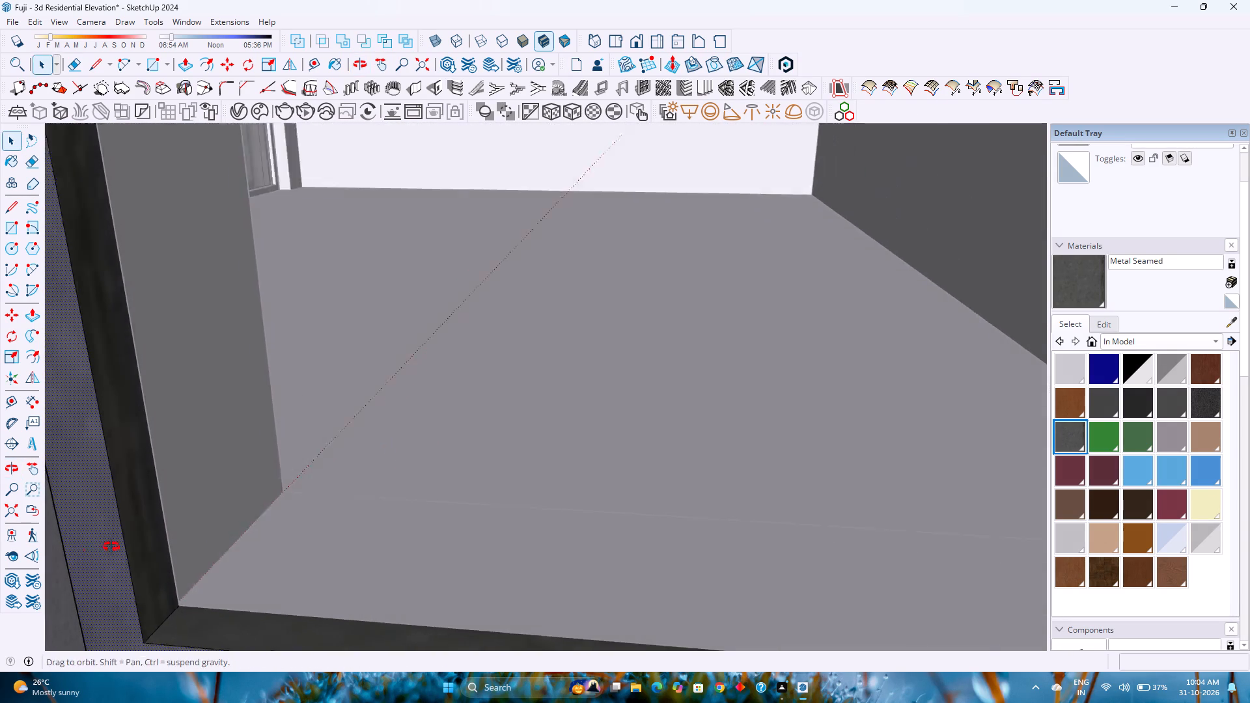
middle_click_drag(111, 547, 77, 553)
scroll(298, 515, "down", 5)
middle_click_drag(367, 513, 70, 558)
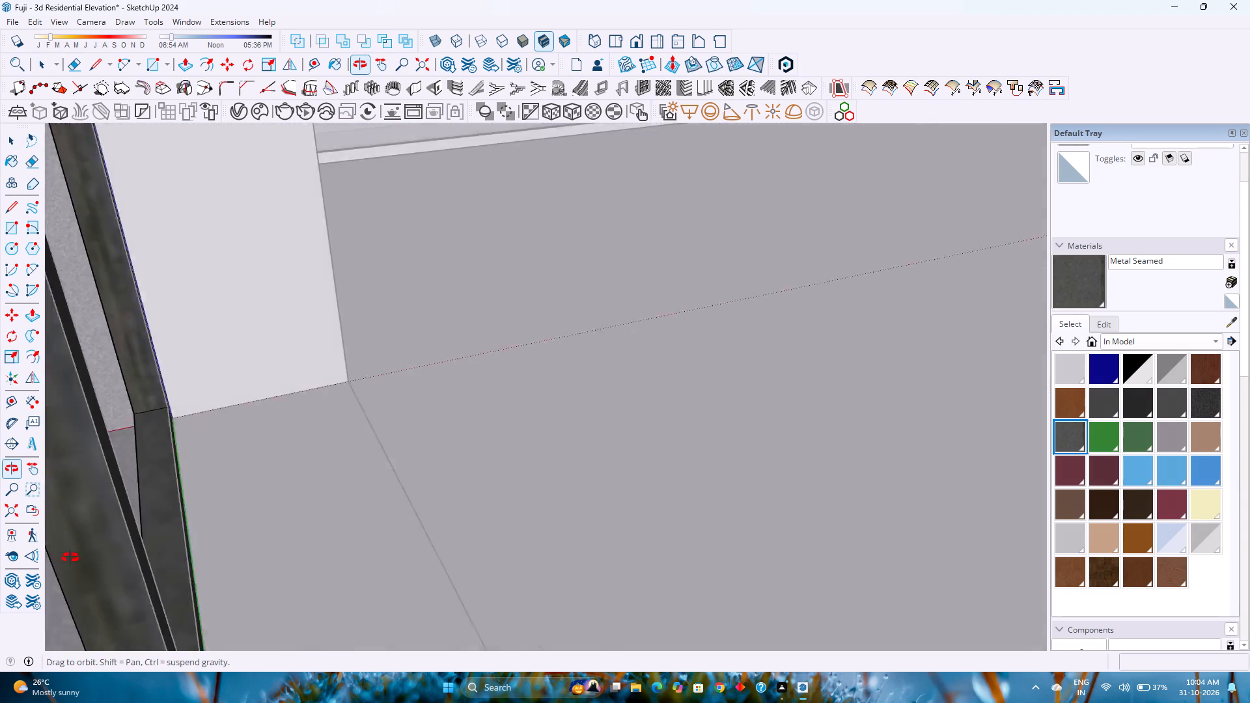
middle_click_drag(70, 558, 415, 487)
scroll(420, 484, "down", 4)
middle_click(435, 466, "shift")
middle_click_drag(435, 466, 363, 564, "shift")
scroll(413, 480, "down", 5)
middle_click_drag(503, 401, 331, 608, "shift")
scroll(348, 566, "down", 5)
middle_click_drag(359, 542, 324, 617, "shift")
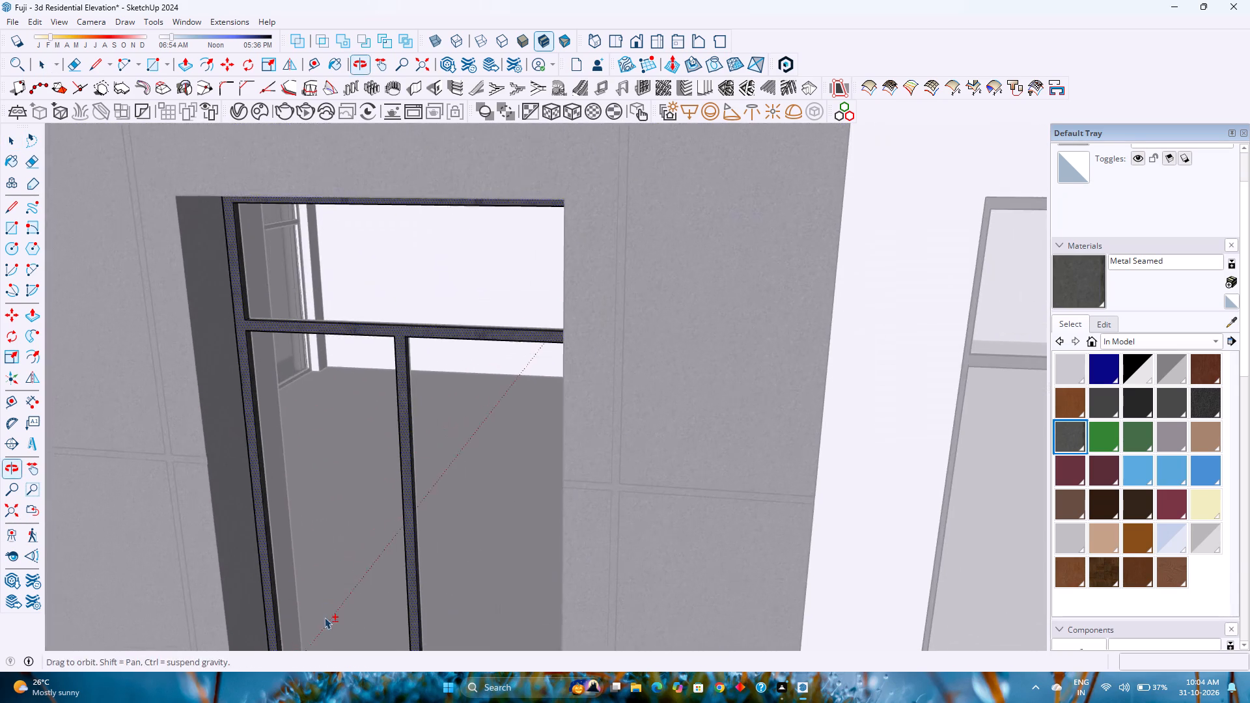
middle_click_drag(324, 617, 324, 616, "shift")
middle_click_drag(327, 596, 395, 534)
scroll(414, 497, "down", 3)
middle_click_drag(445, 485, 364, 529, "shift")
middle_click(367, 523)
middle_click(368, 521)
scroll(376, 512, "down", 3)
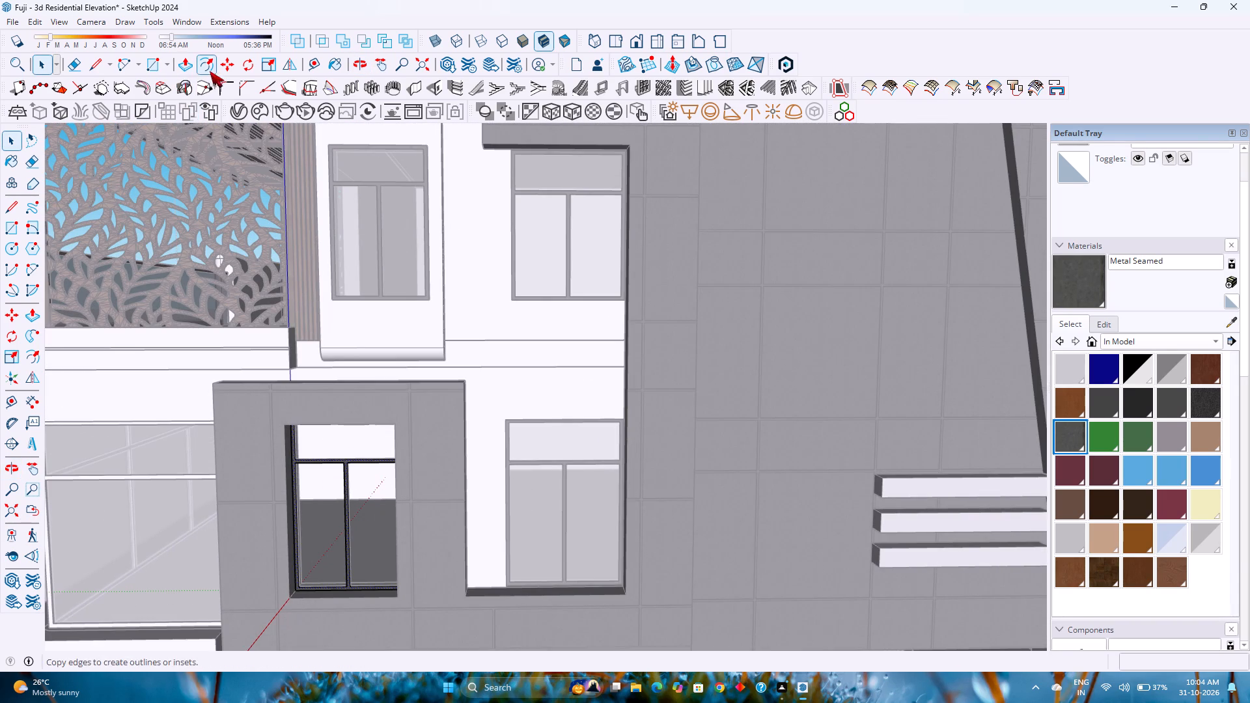
Draw a 3'9" by 1'4" rectangle filling the frame's opening above the transom bar.
left_click(154, 66)
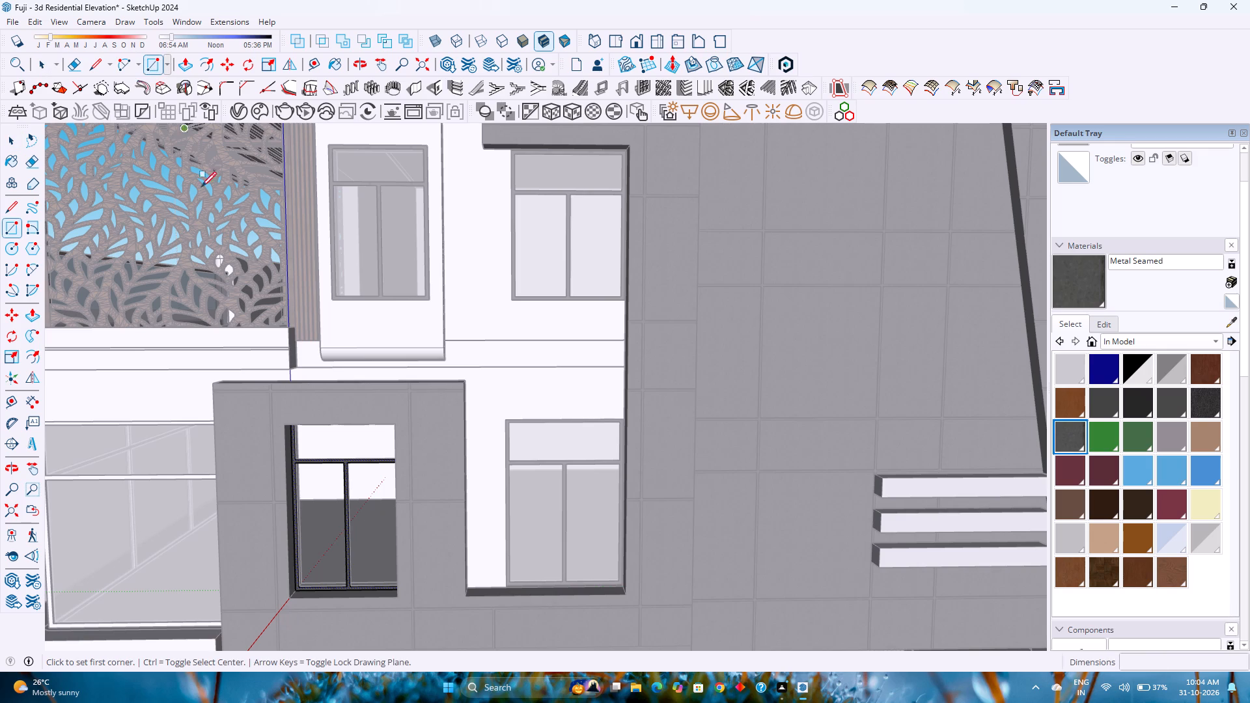
scroll(307, 448, "up", 5)
middle_click_drag(307, 448, 311, 417)
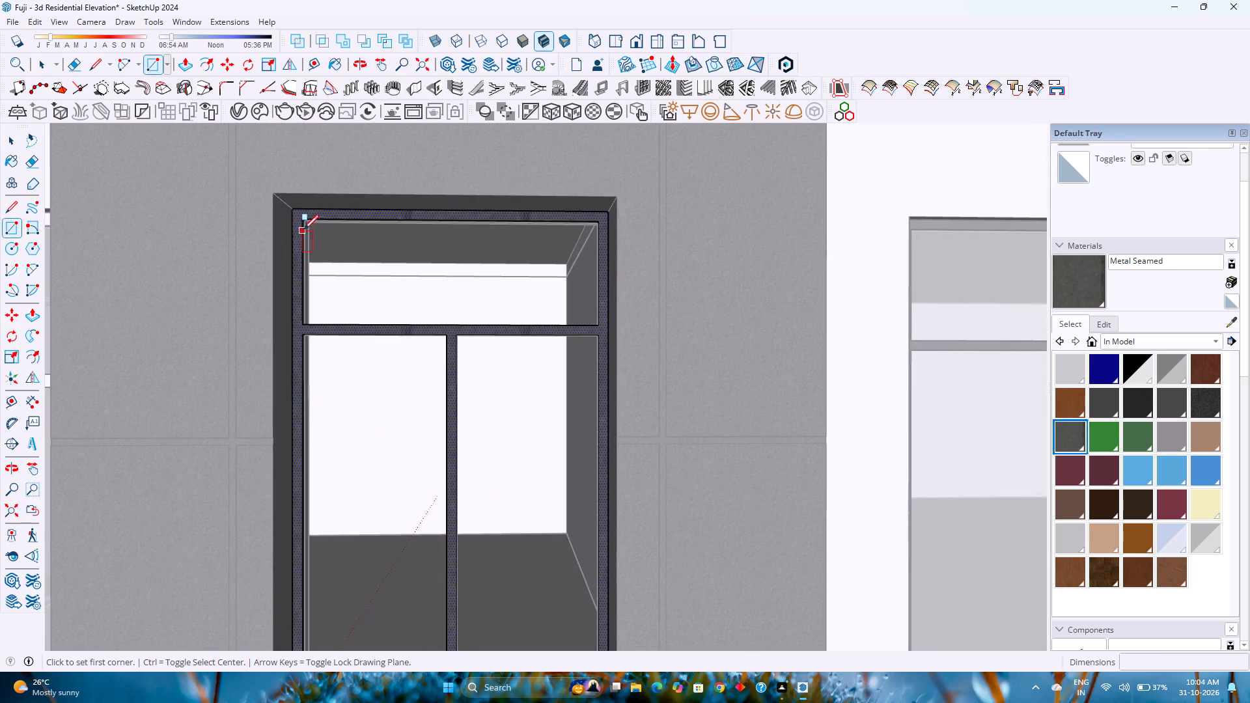
left_click(302, 219)
left_click(599, 320)
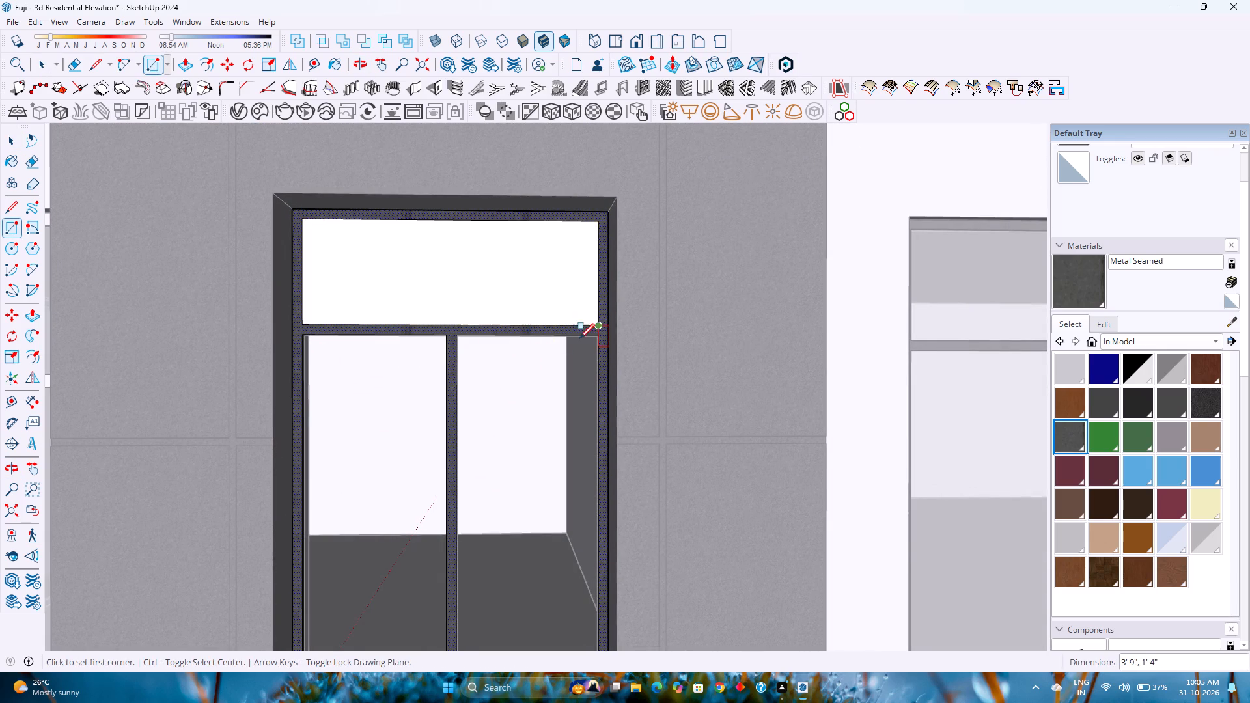
Draw a rectangle in each of the two openings below the transom, corner to corner between the mullion and outer frame.
left_click(307, 333)
scroll(355, 402, "down", 7)
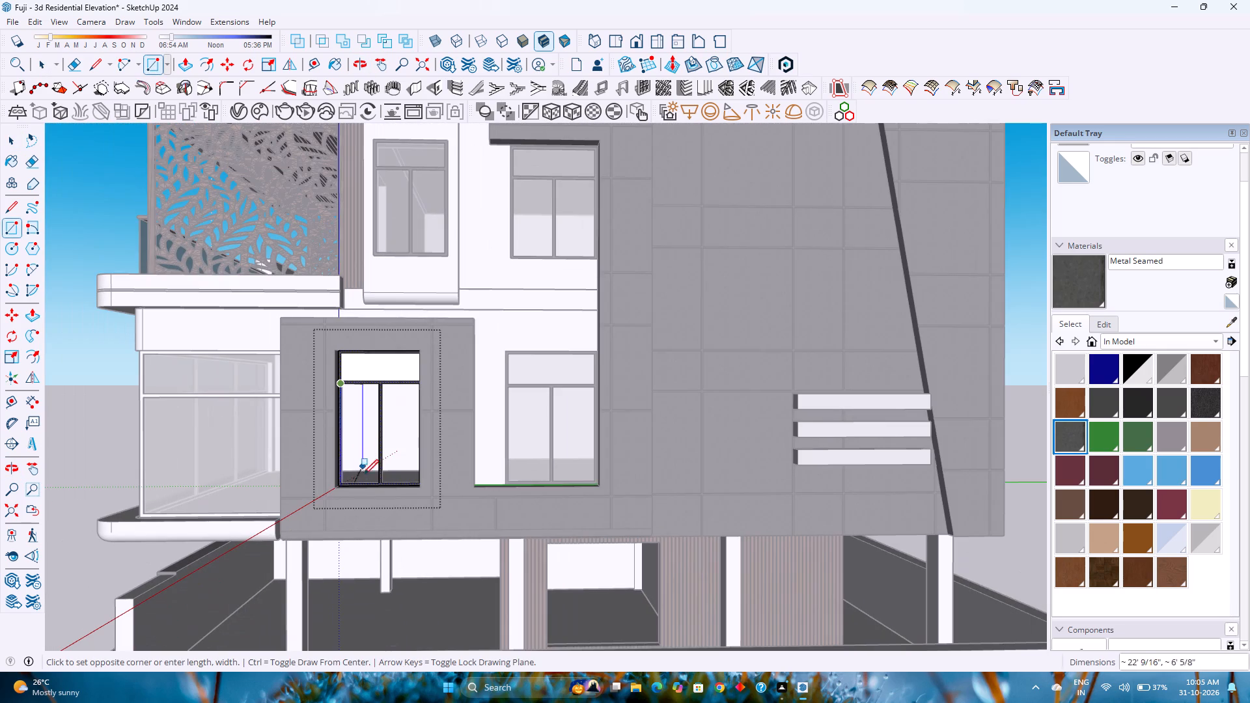
left_click(374, 479)
scroll(393, 403, "up", 5)
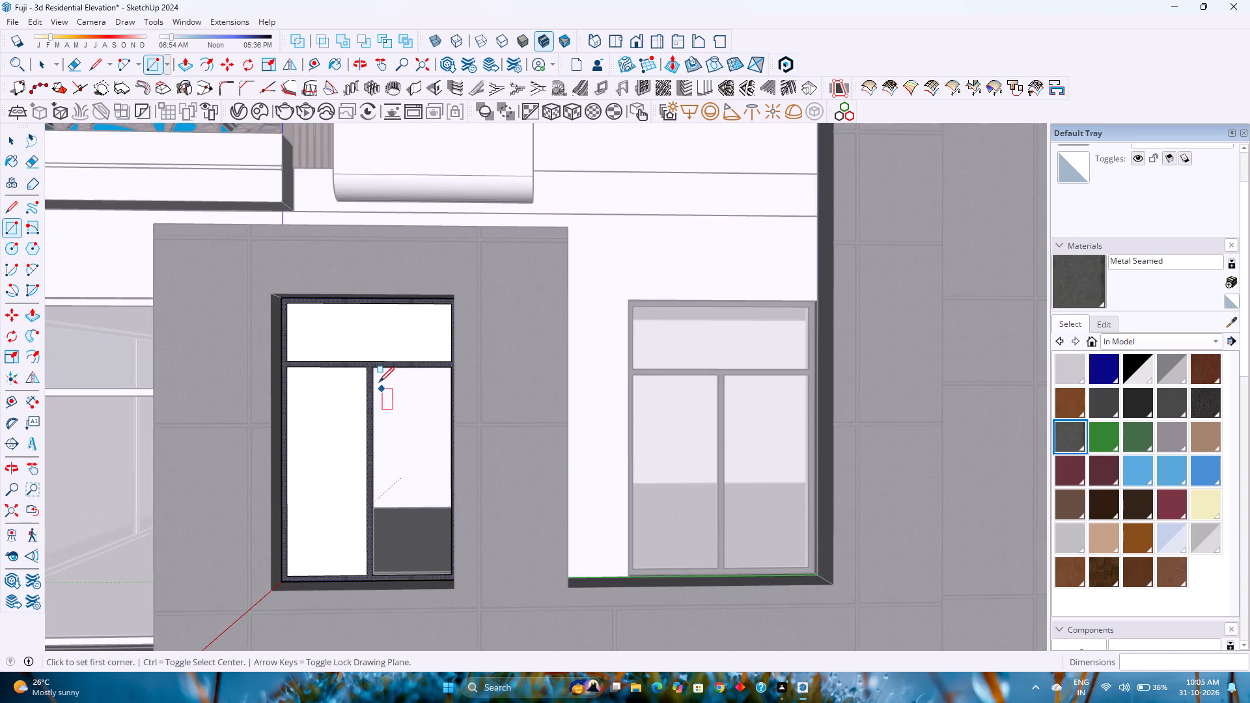
left_click(375, 370)
scroll(393, 473, "down", 4)
middle_click_drag(392, 486, 404, 500)
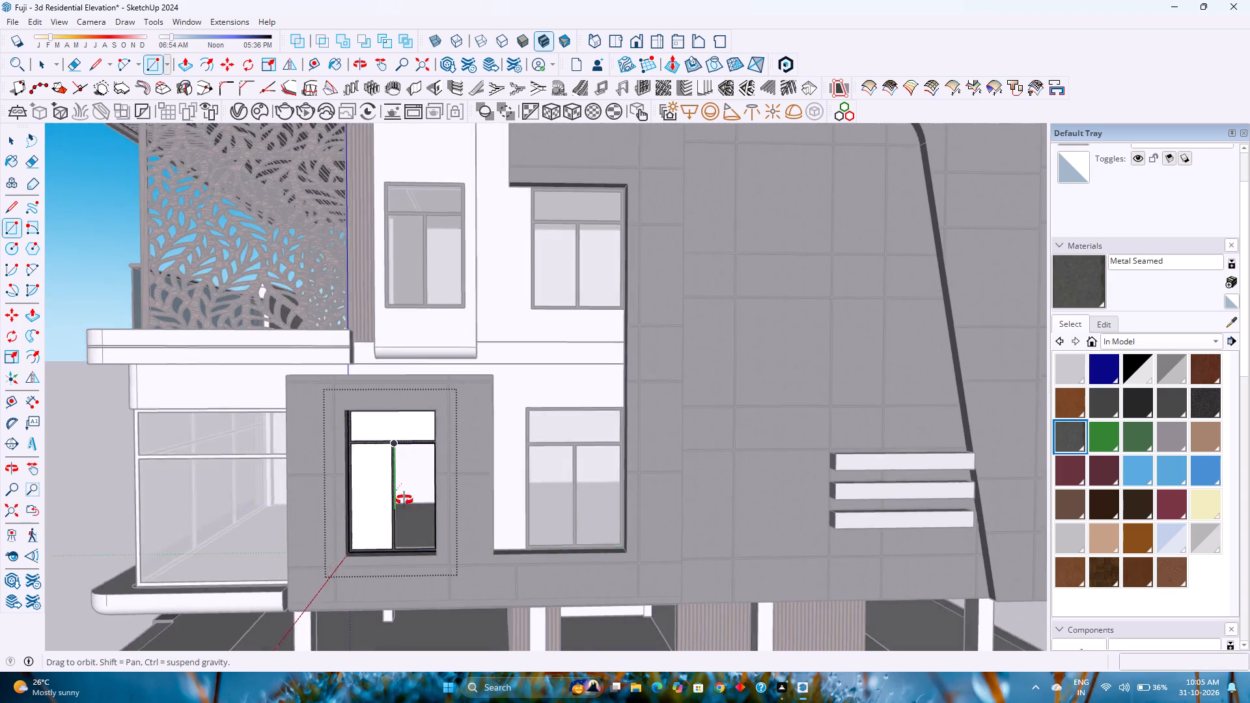
middle_click_drag(404, 500, 428, 504)
scroll(439, 523, "down", 1)
middle_click_drag(450, 536, 396, 431, "shift")
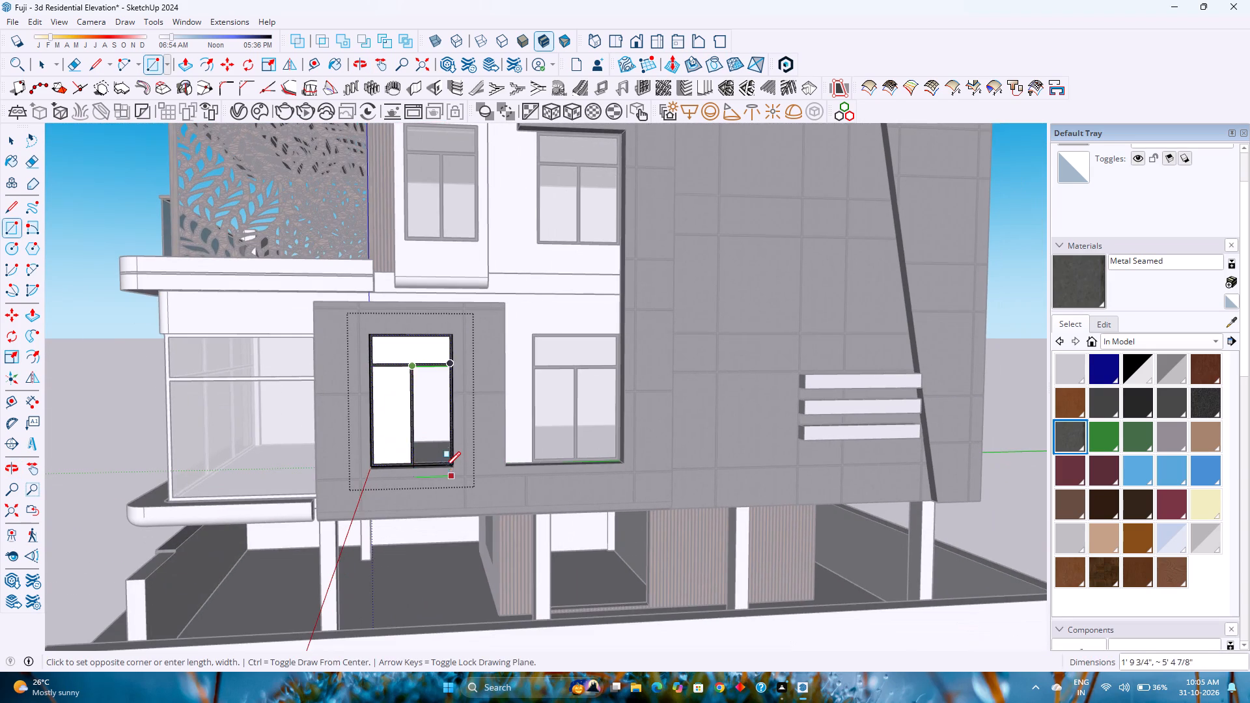
scroll(445, 462, "up", 7)
left_click(456, 462)
key("space")
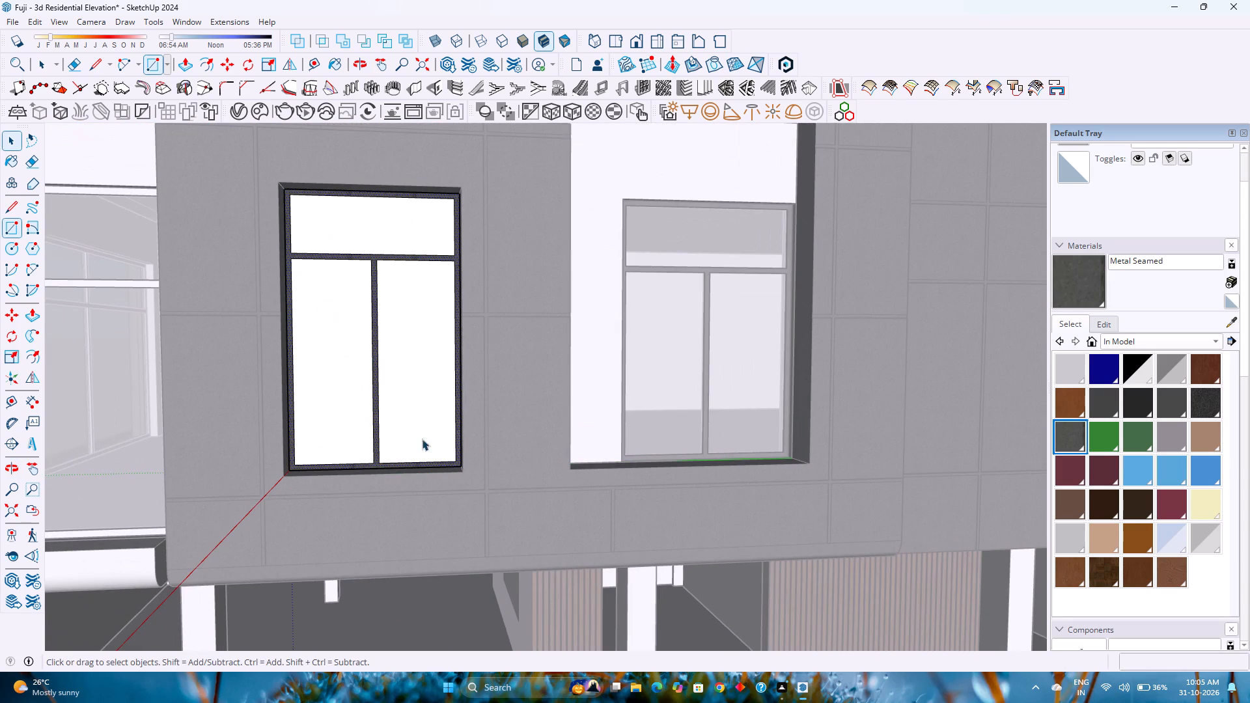
Select the three pane faces with their edges and make them into one group.
double_click(422, 430)
double_click(342, 365, "ctrl")
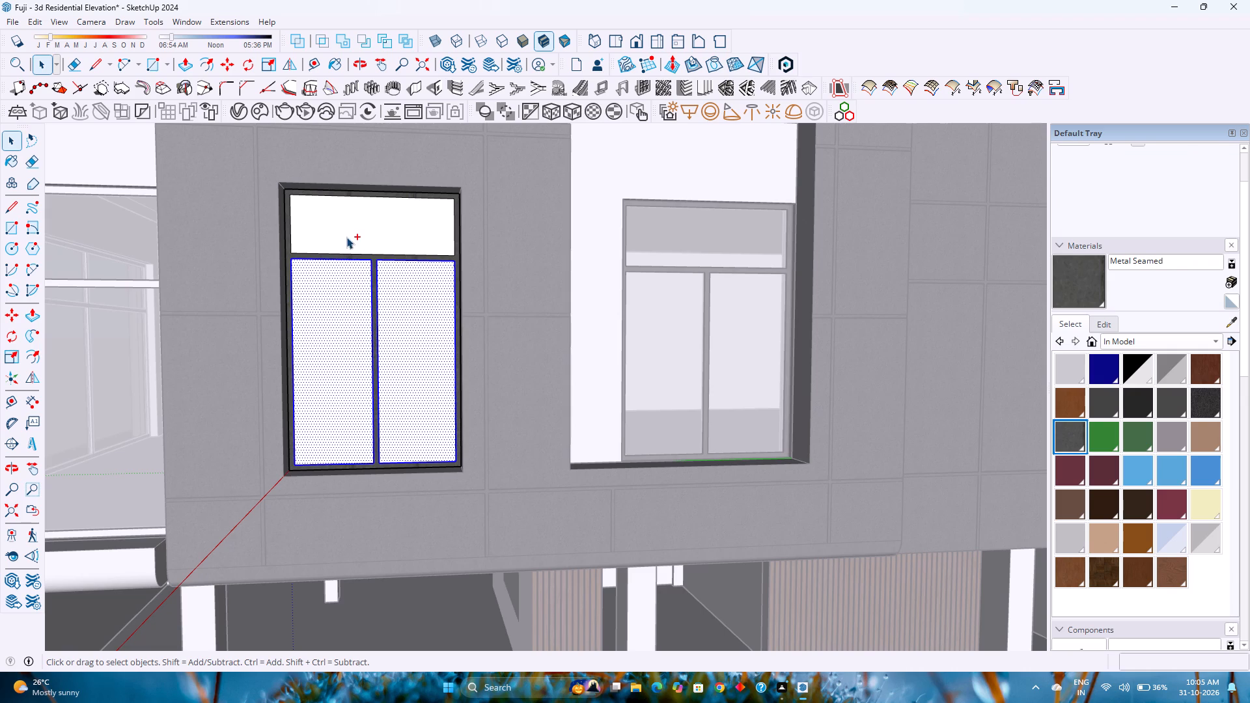
double_click(346, 236, "ctrl")
right_click(346, 236)
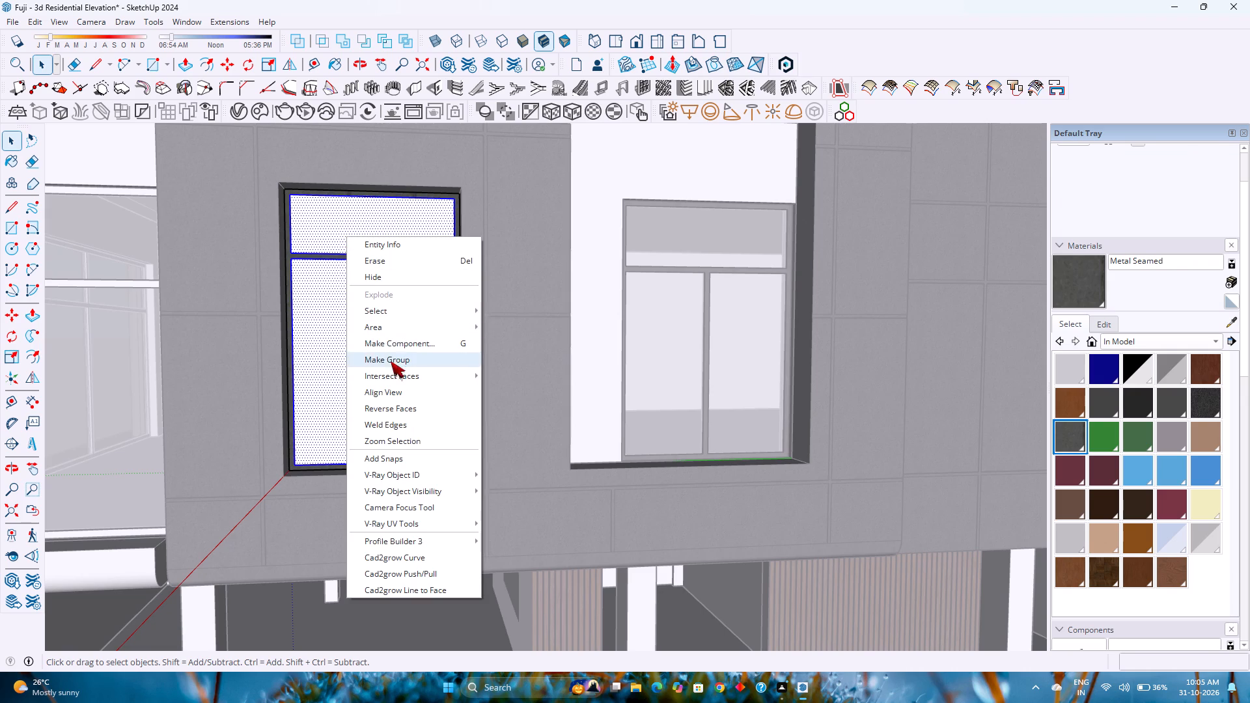
left_click(391, 361)
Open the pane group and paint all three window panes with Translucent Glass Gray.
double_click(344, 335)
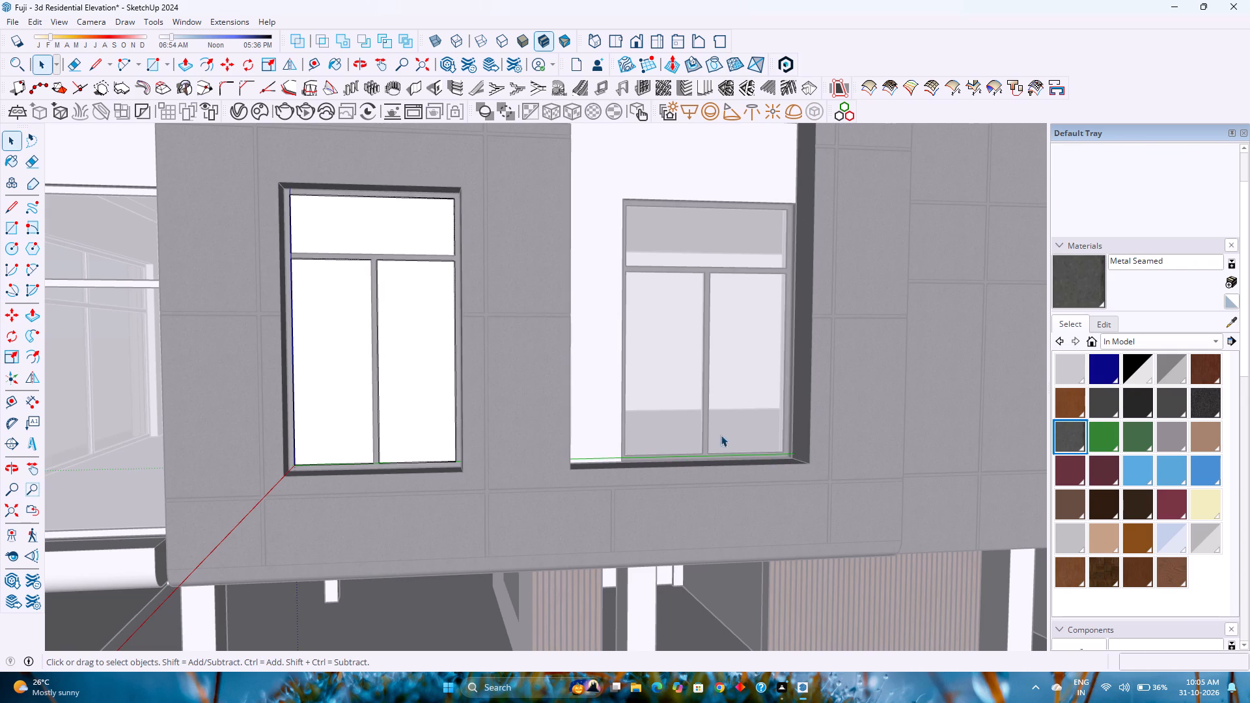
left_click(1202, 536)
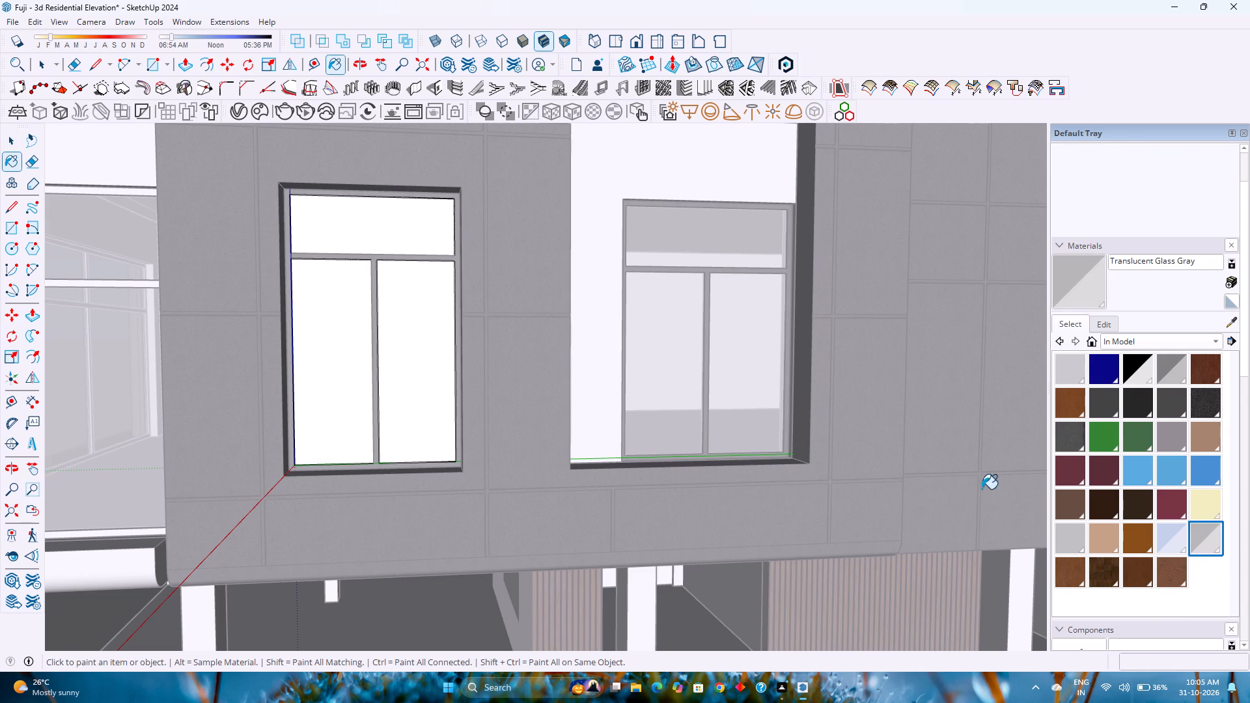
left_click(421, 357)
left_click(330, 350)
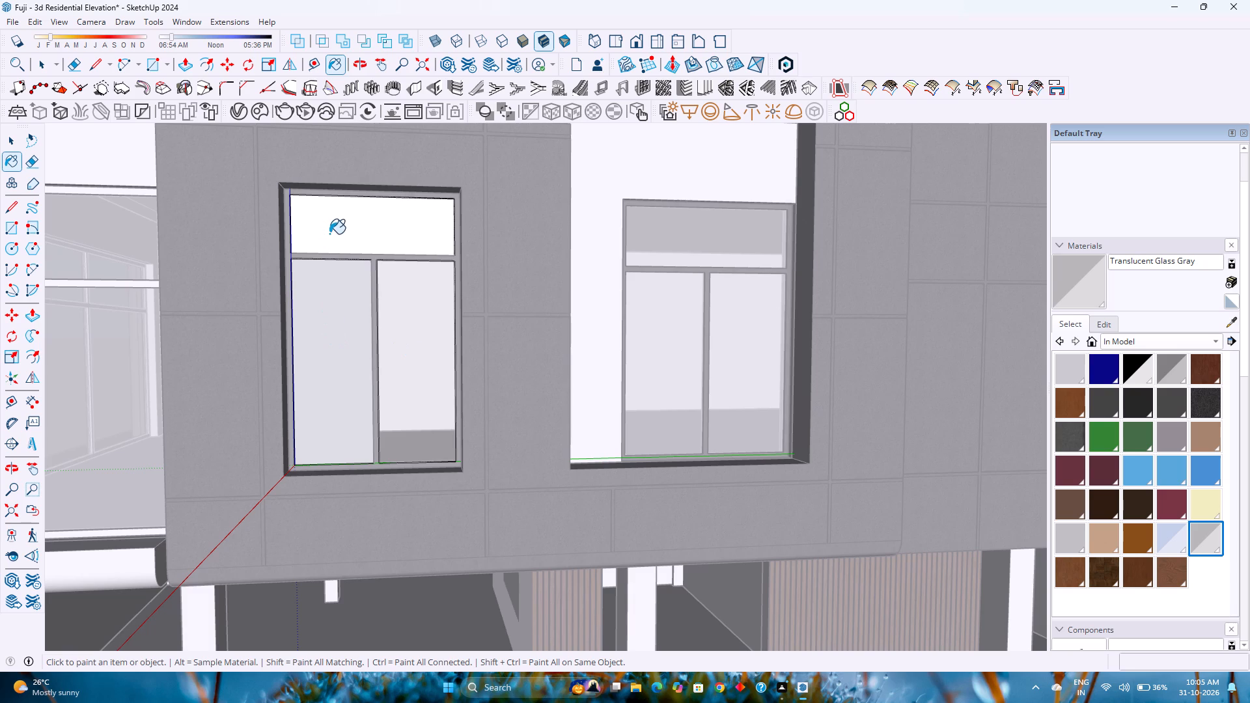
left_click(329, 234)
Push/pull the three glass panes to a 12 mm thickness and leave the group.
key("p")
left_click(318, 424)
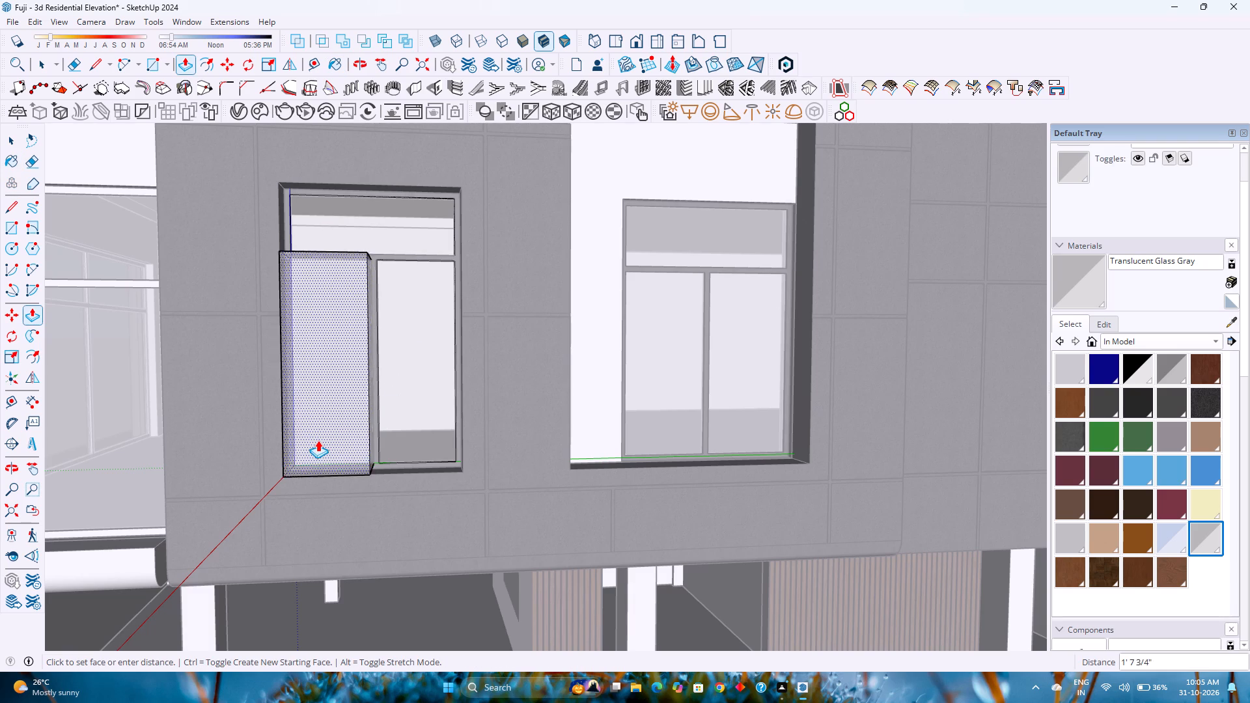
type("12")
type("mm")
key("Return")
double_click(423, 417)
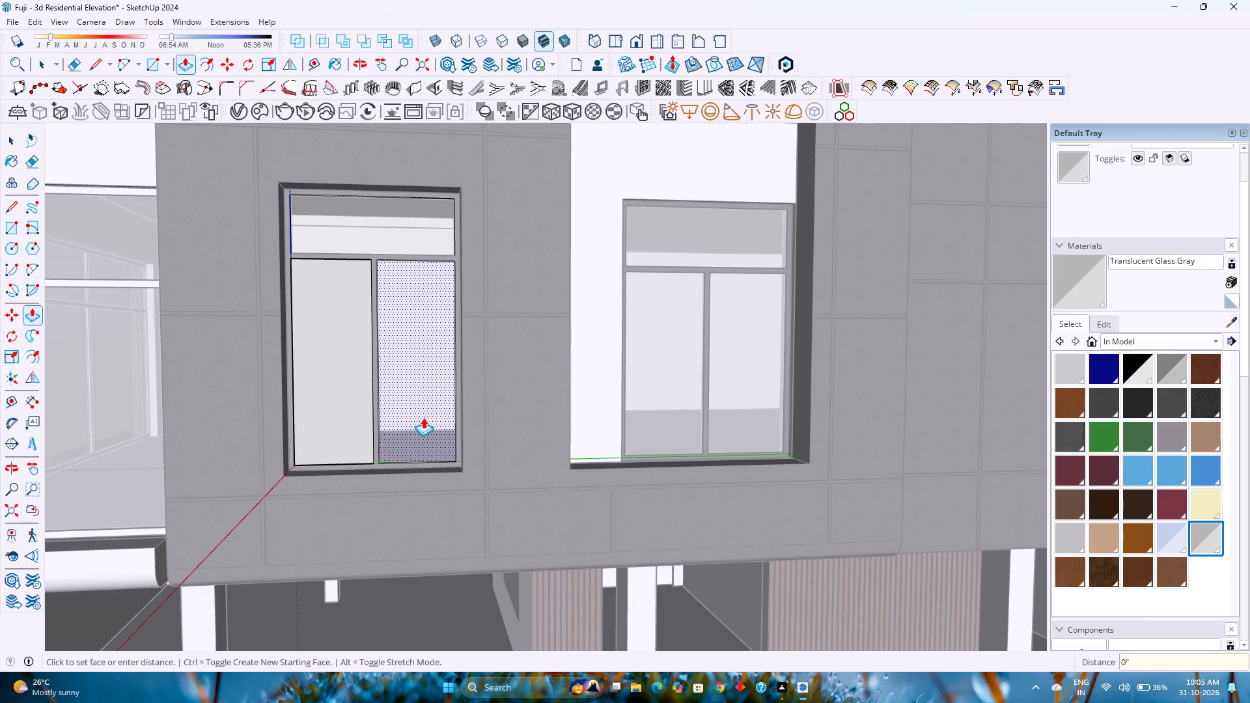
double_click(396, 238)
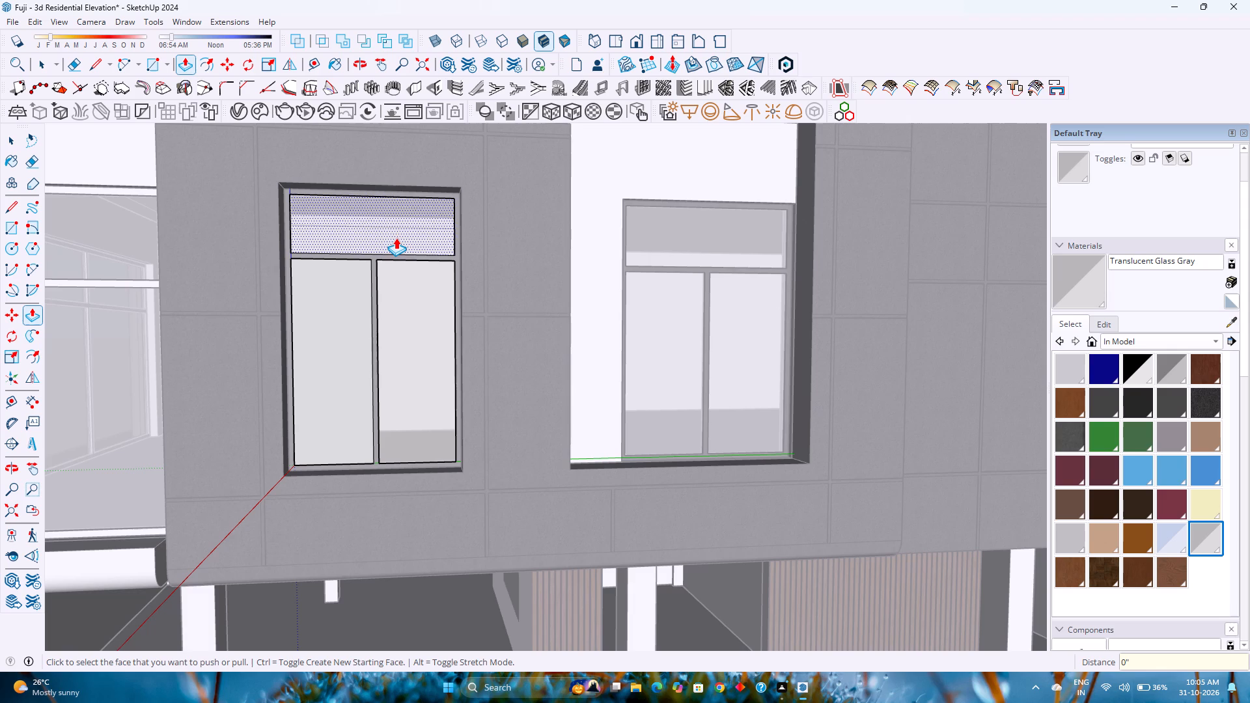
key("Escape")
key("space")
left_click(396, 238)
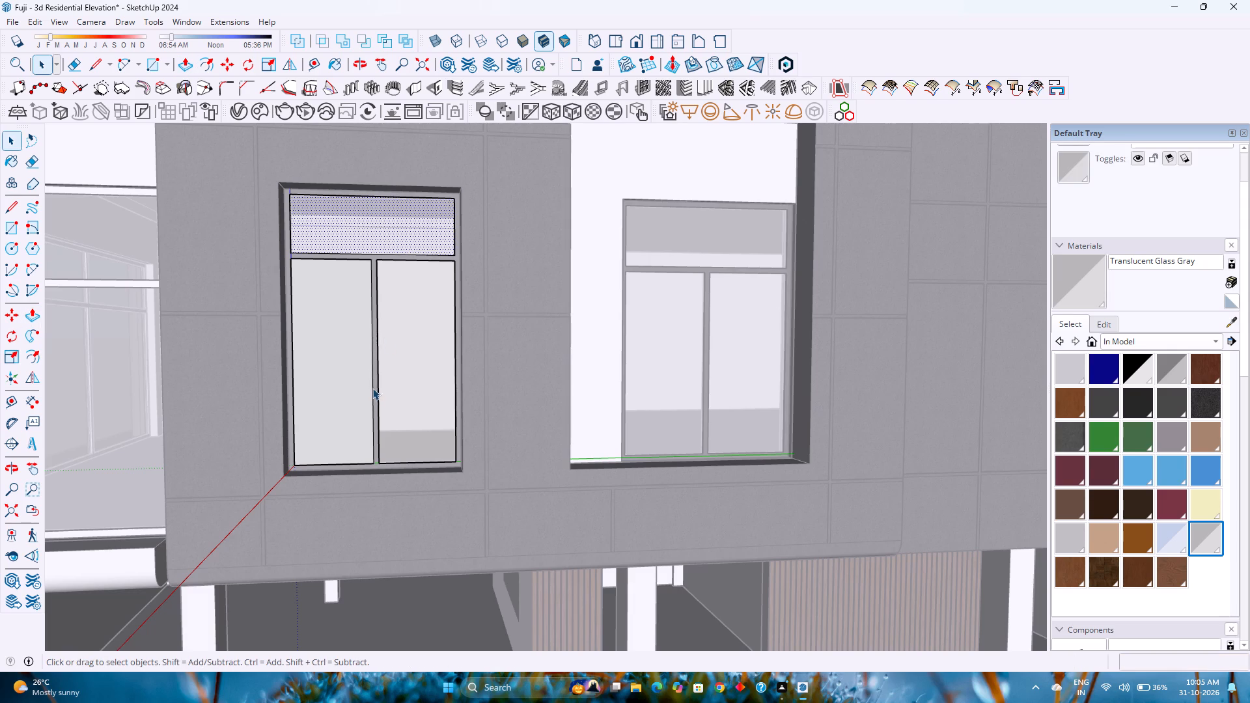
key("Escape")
Examine how the thickened glass sits in the frame, orbiting around the lower corner and the sill.
left_click(329, 340)
scroll(343, 378, "up", 1)
middle_click_drag(343, 378, 234, 500)
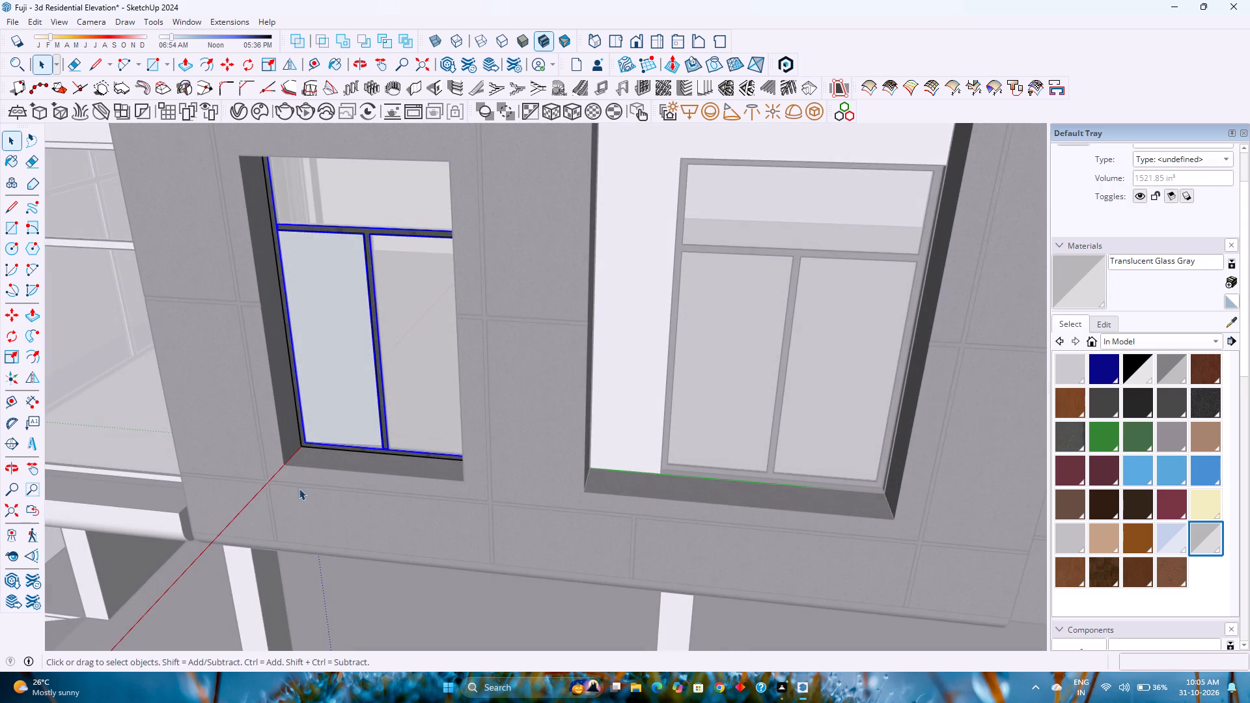
scroll(299, 486, "up", 20)
middle_click_drag(307, 435, 270, 467)
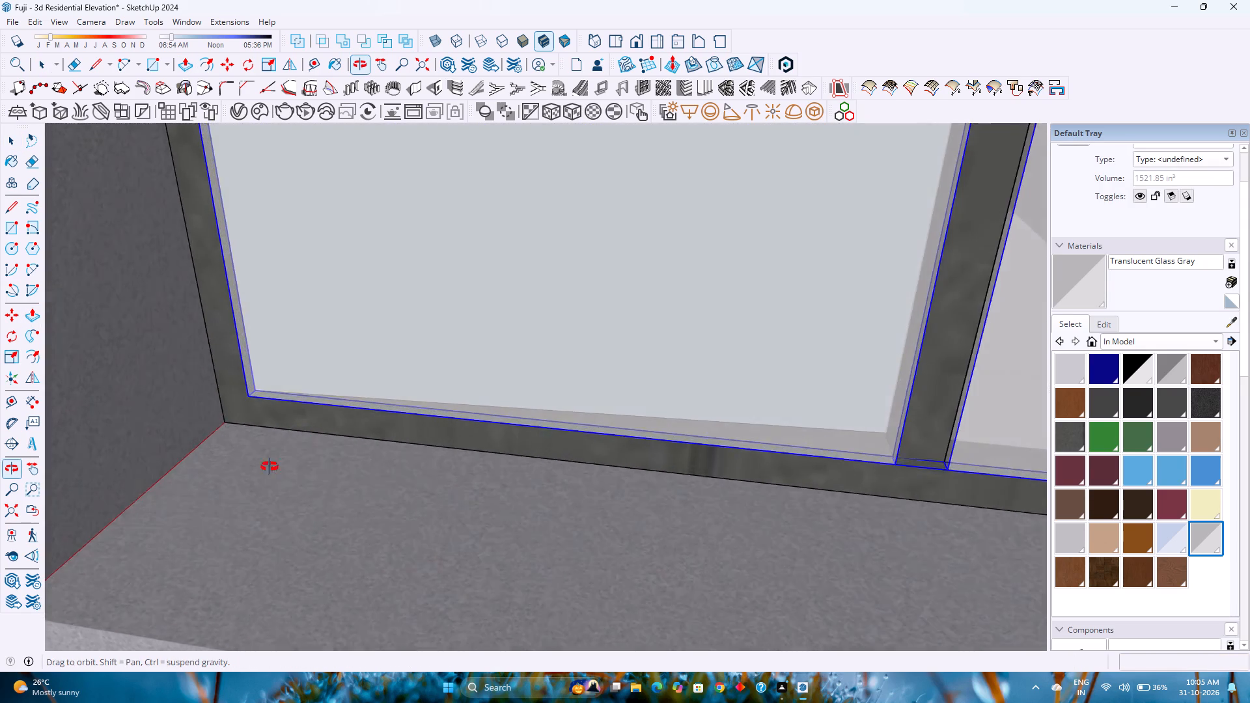
middle_click_drag(270, 467, 347, 457)
left_click(346, 443)
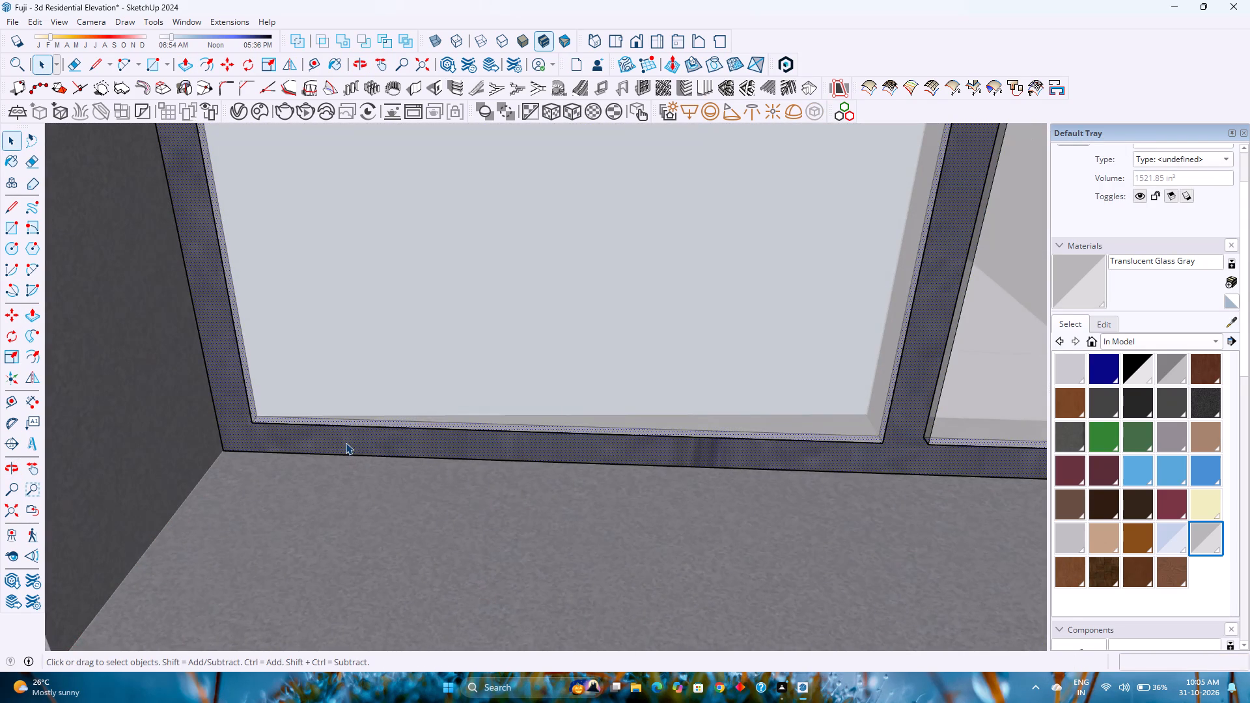
scroll(346, 441, "up", 7)
middle_click_drag(346, 440, 172, 552)
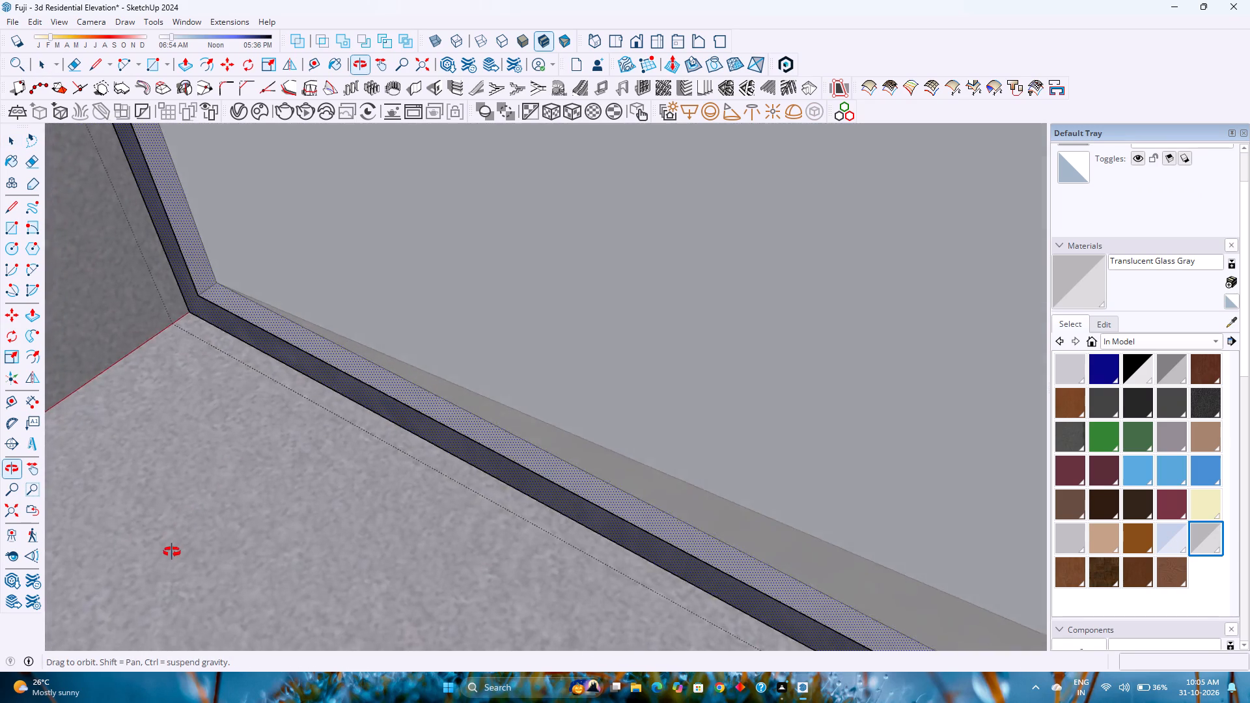
middle_click_drag(172, 552, 312, 450)
scroll(318, 447, "down", 14)
middle_click_drag(437, 443, 437, 446)
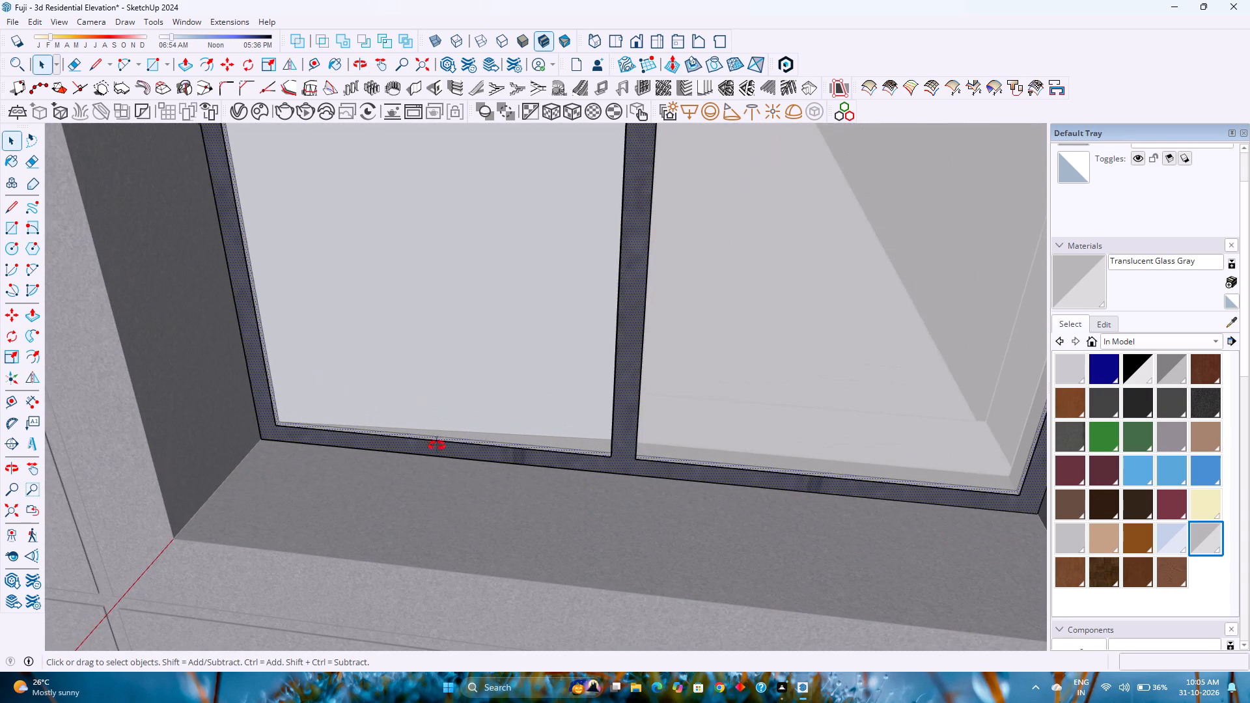
middle_click_drag(437, 446, 234, 503)
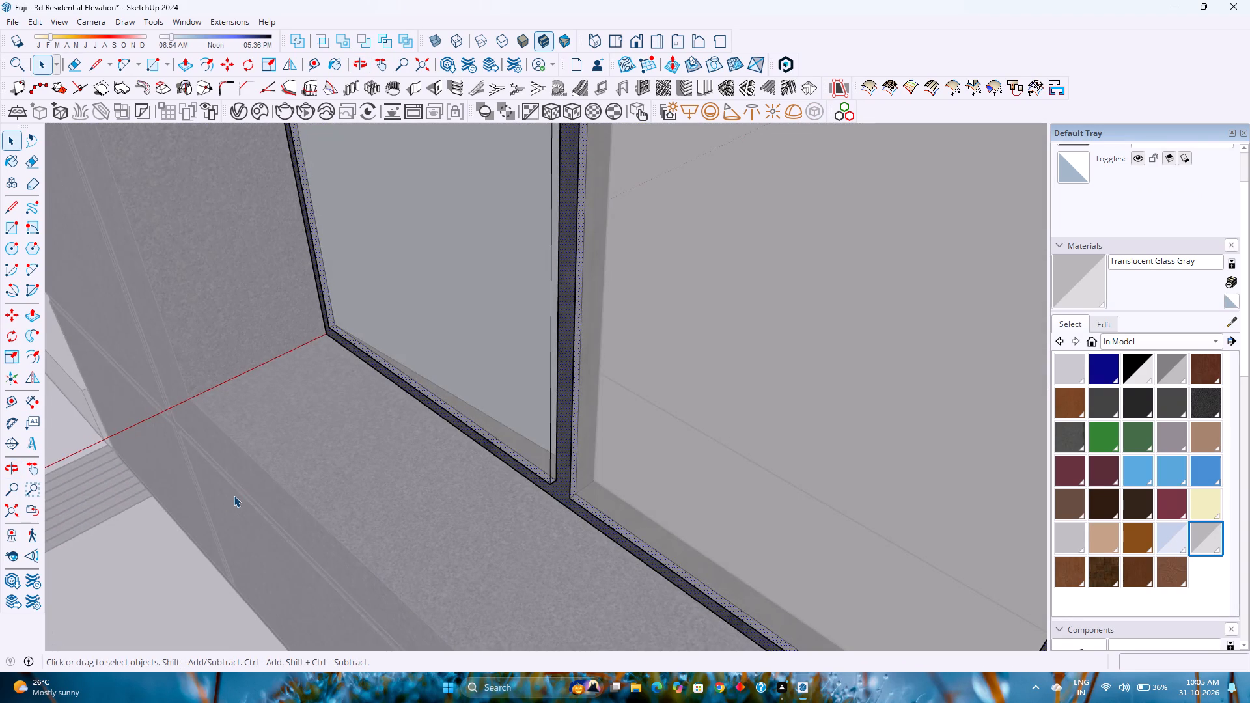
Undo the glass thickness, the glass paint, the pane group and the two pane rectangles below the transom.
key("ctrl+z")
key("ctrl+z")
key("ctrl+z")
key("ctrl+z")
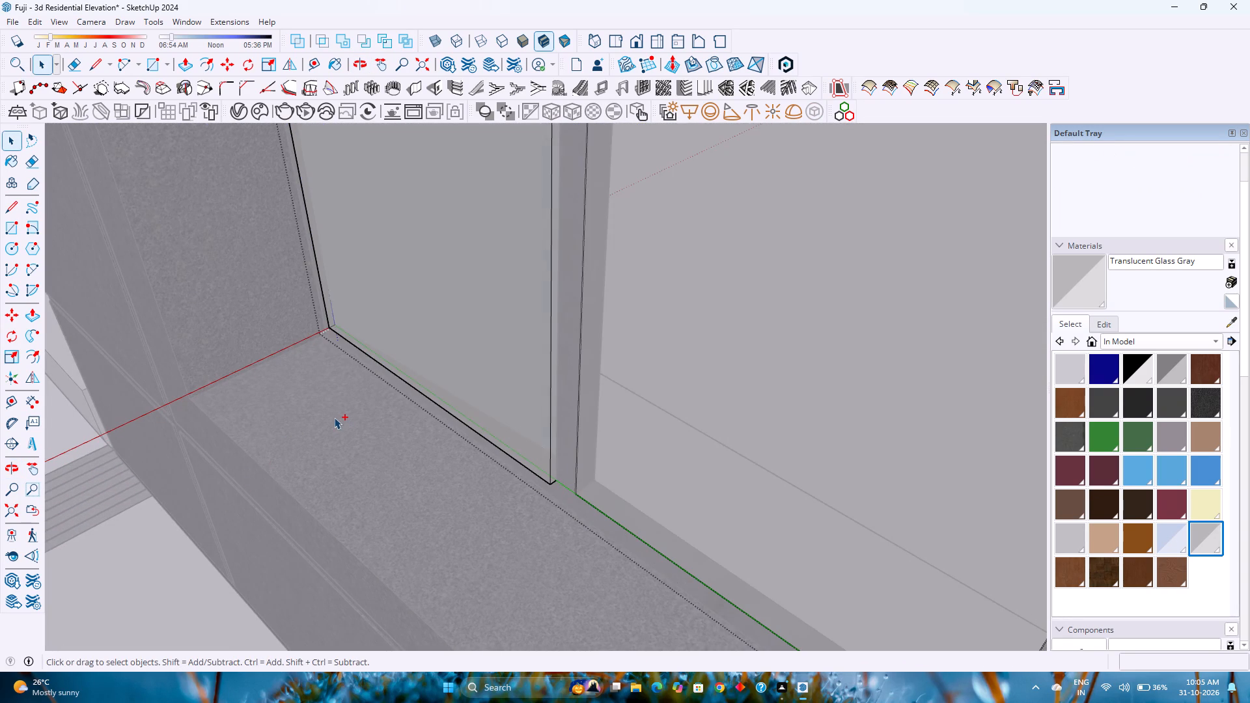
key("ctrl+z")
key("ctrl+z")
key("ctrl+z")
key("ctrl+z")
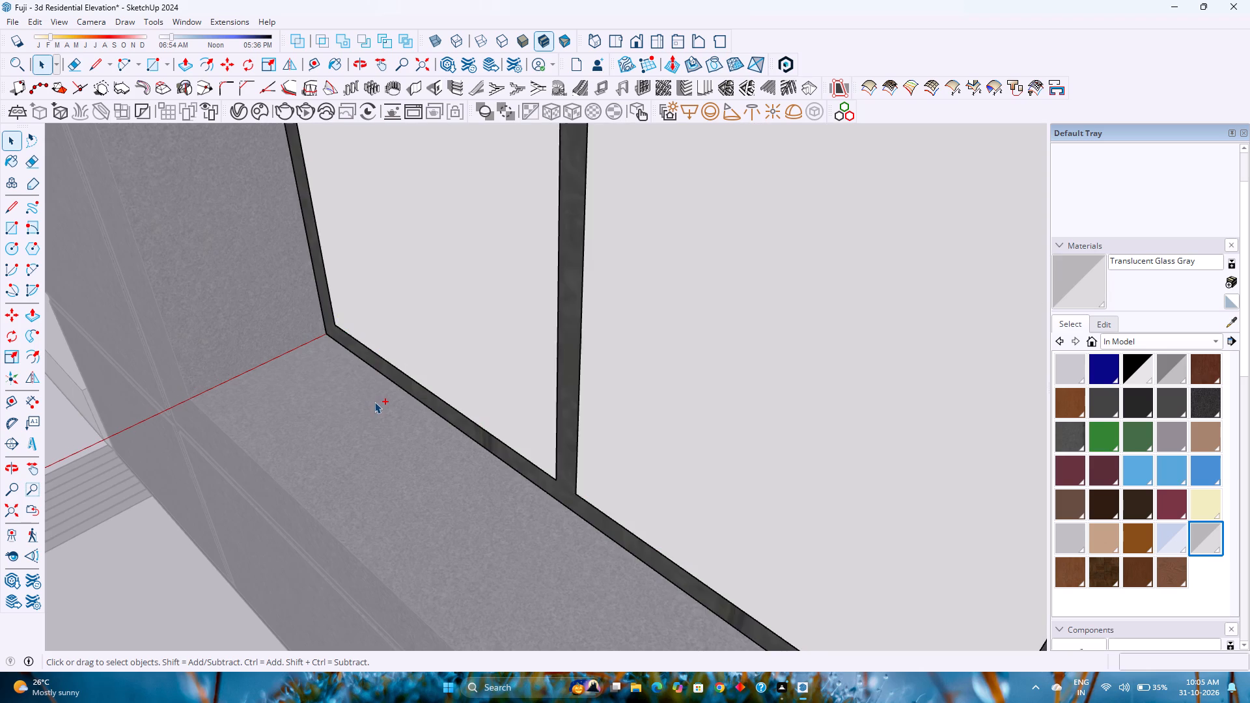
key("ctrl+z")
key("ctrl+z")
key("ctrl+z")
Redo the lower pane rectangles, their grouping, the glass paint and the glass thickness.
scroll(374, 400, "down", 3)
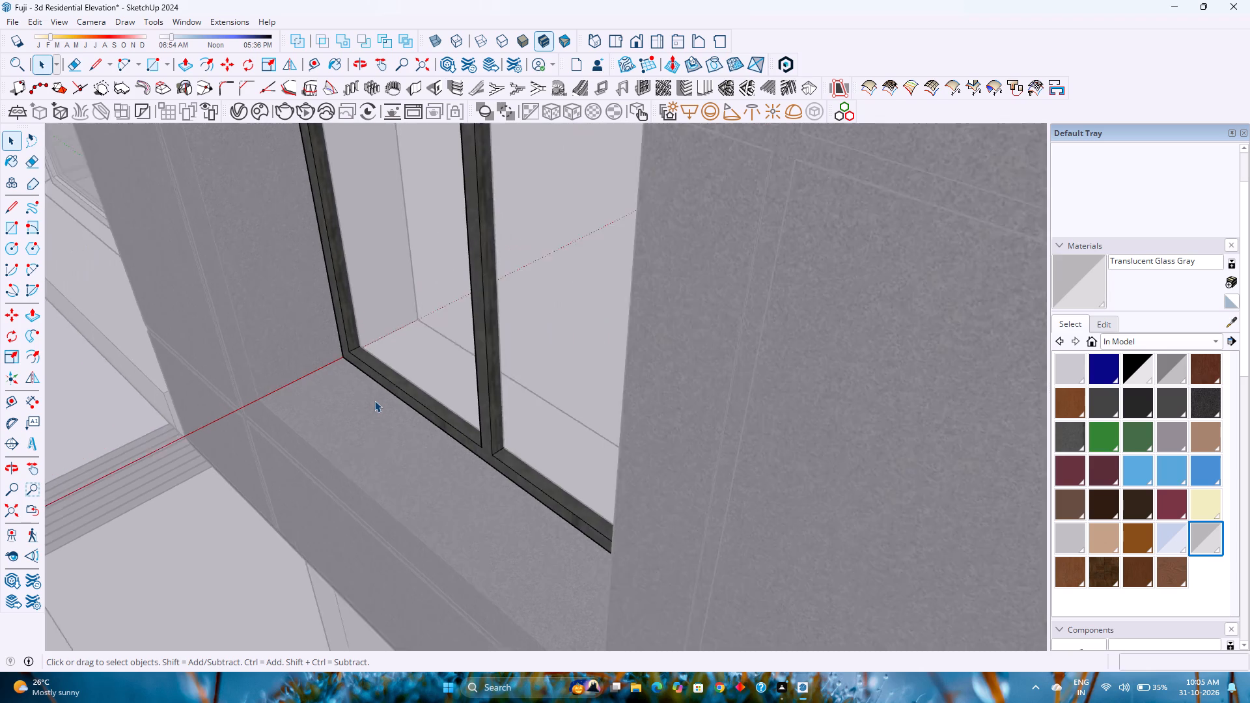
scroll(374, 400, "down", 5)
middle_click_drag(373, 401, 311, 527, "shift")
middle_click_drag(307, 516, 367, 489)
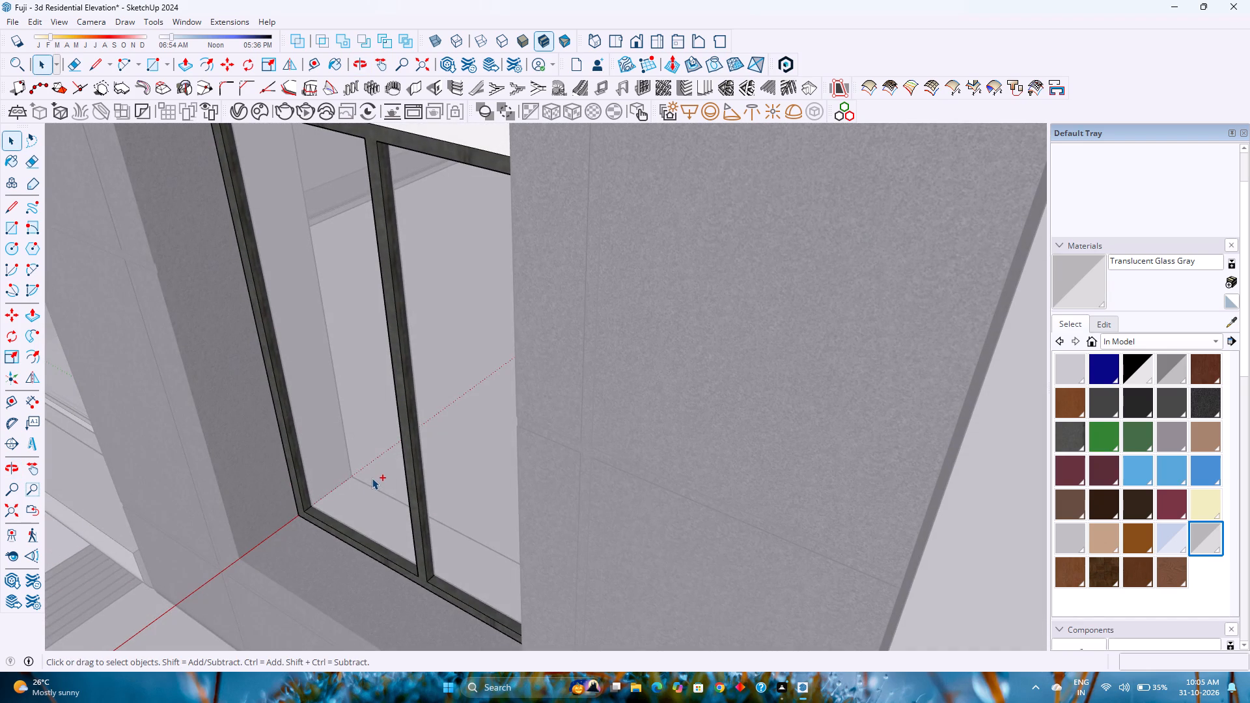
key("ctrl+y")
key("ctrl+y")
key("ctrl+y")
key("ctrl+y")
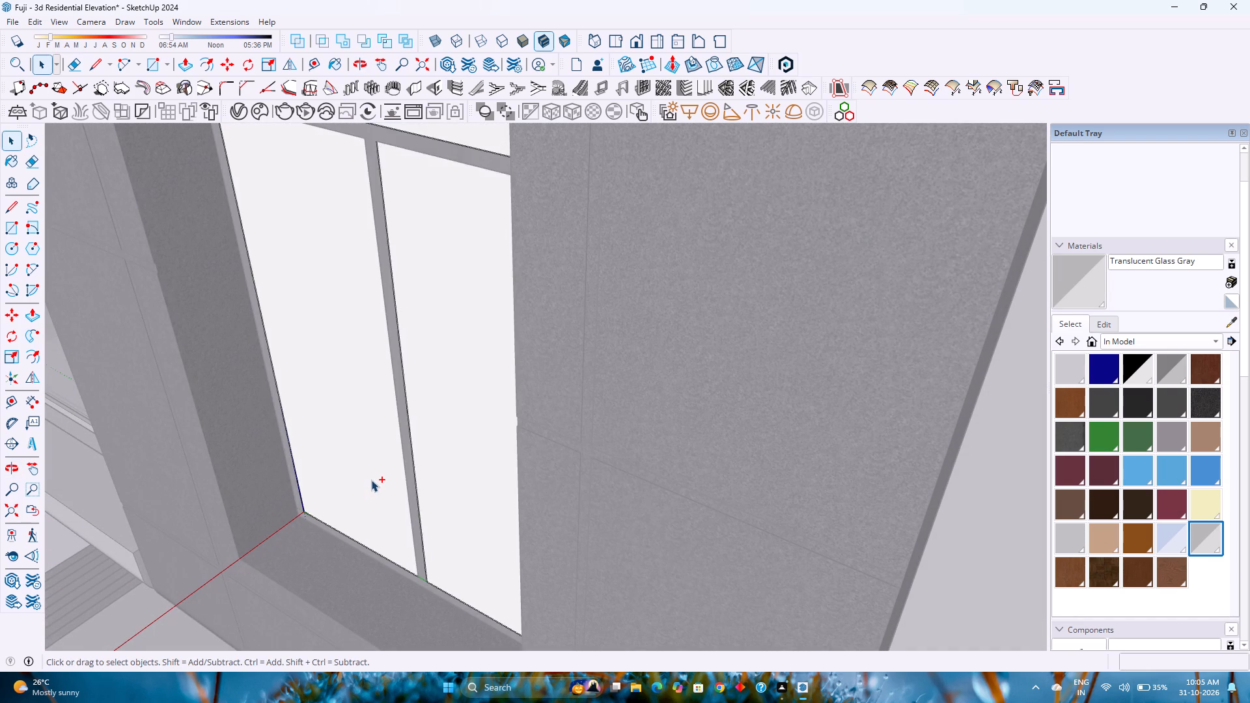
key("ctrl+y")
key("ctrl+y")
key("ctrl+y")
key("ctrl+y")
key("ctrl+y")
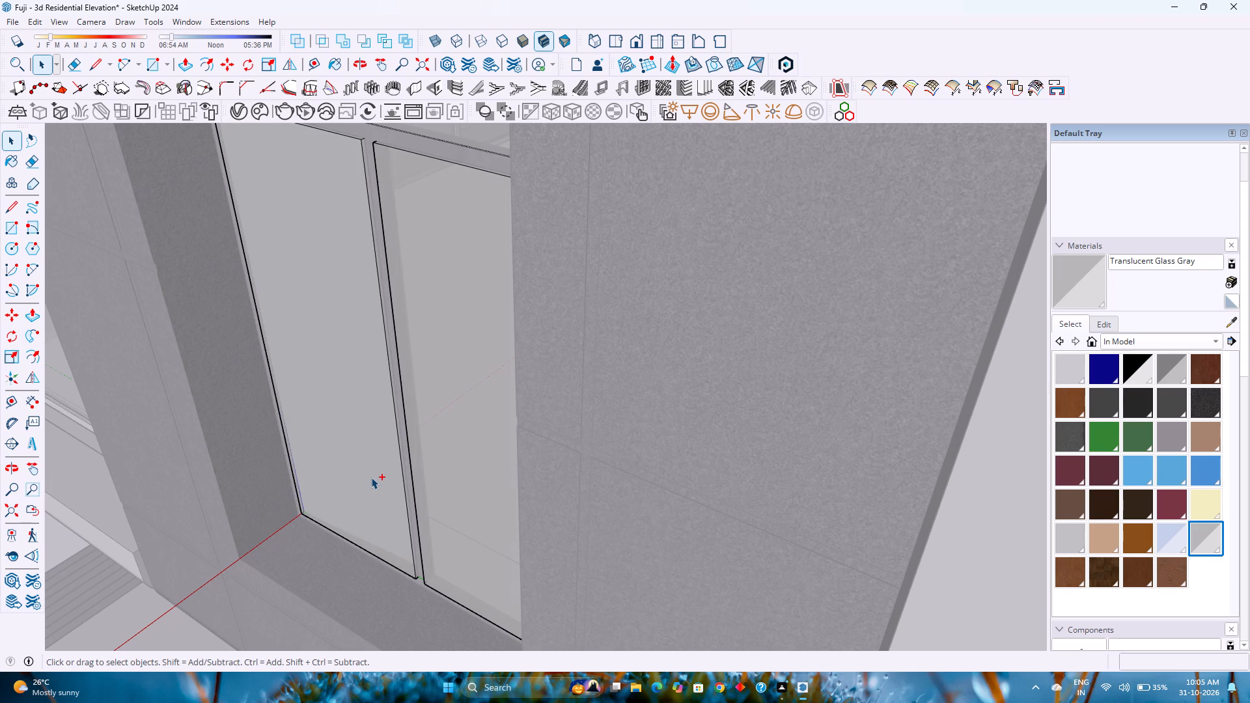
Examine the redone glass panes up close around the mullion and the lower frame corner.
scroll(391, 537, "up", 6)
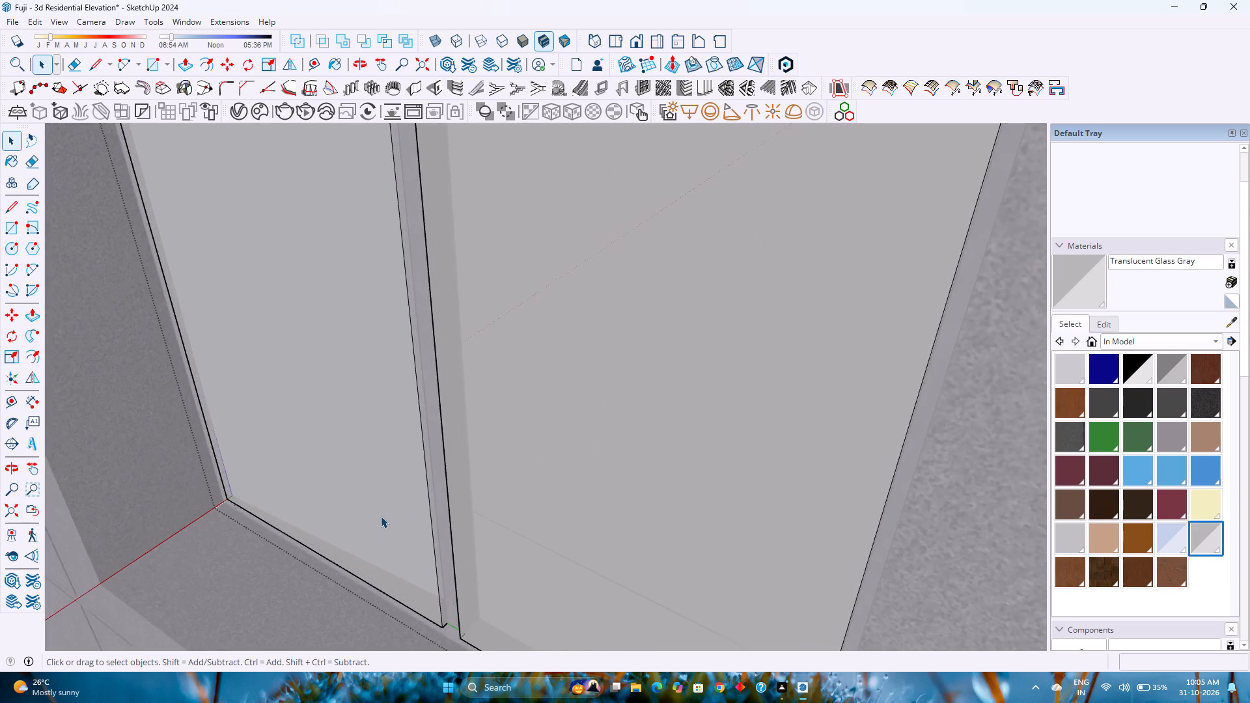
scroll(381, 516, "up", 10)
middle_click_drag(378, 506, 215, 512)
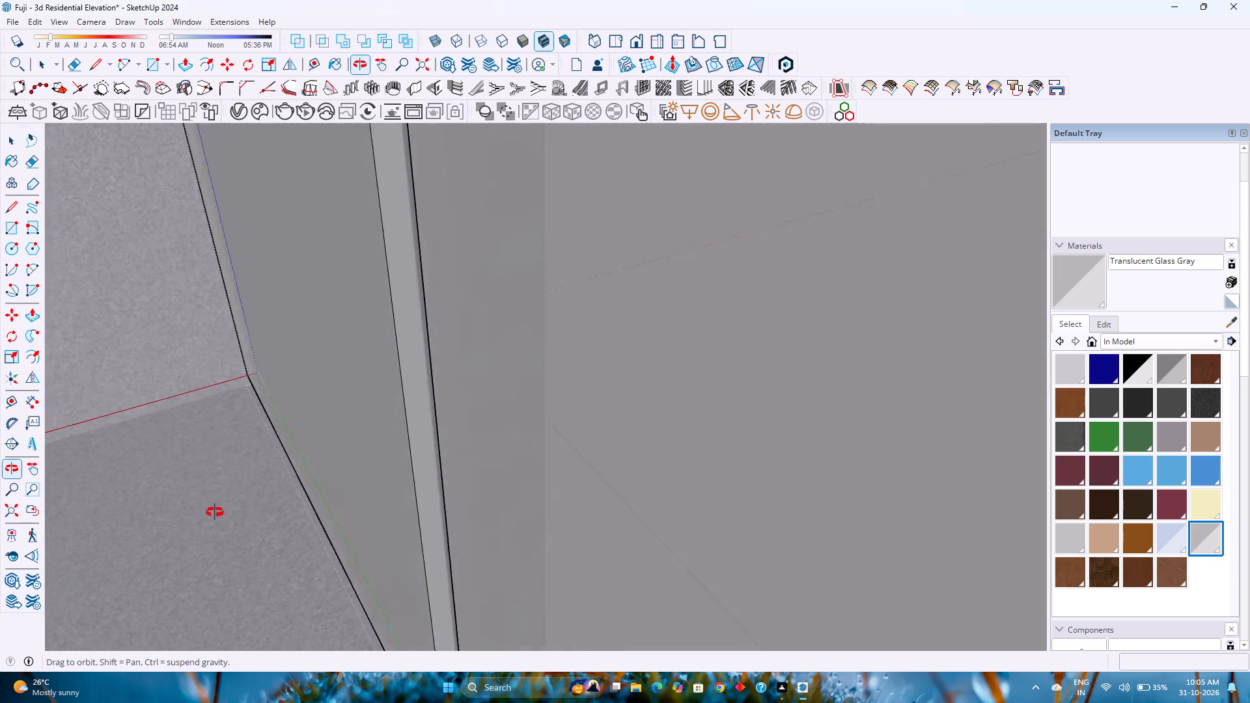
middle_click_drag(215, 512, 141, 502)
middle_click_drag(439, 518, 632, 516)
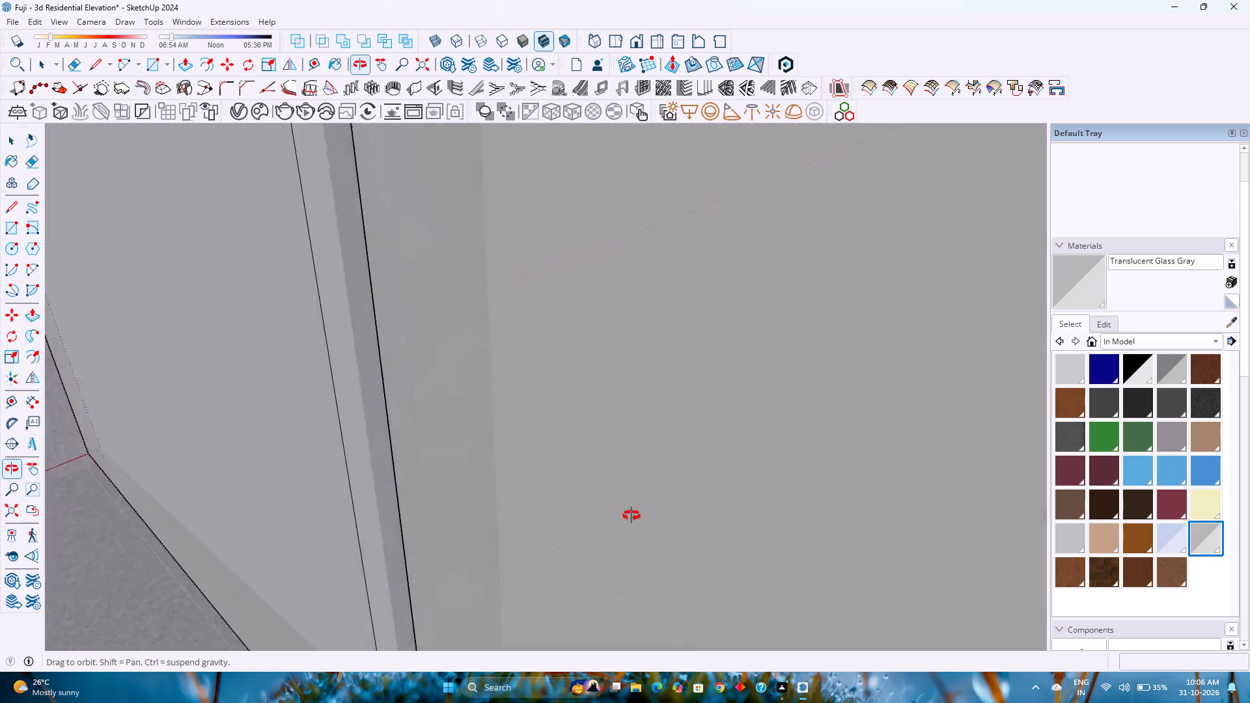
middle_click_drag(632, 516, 697, 511)
scroll(698, 505, "down", 20)
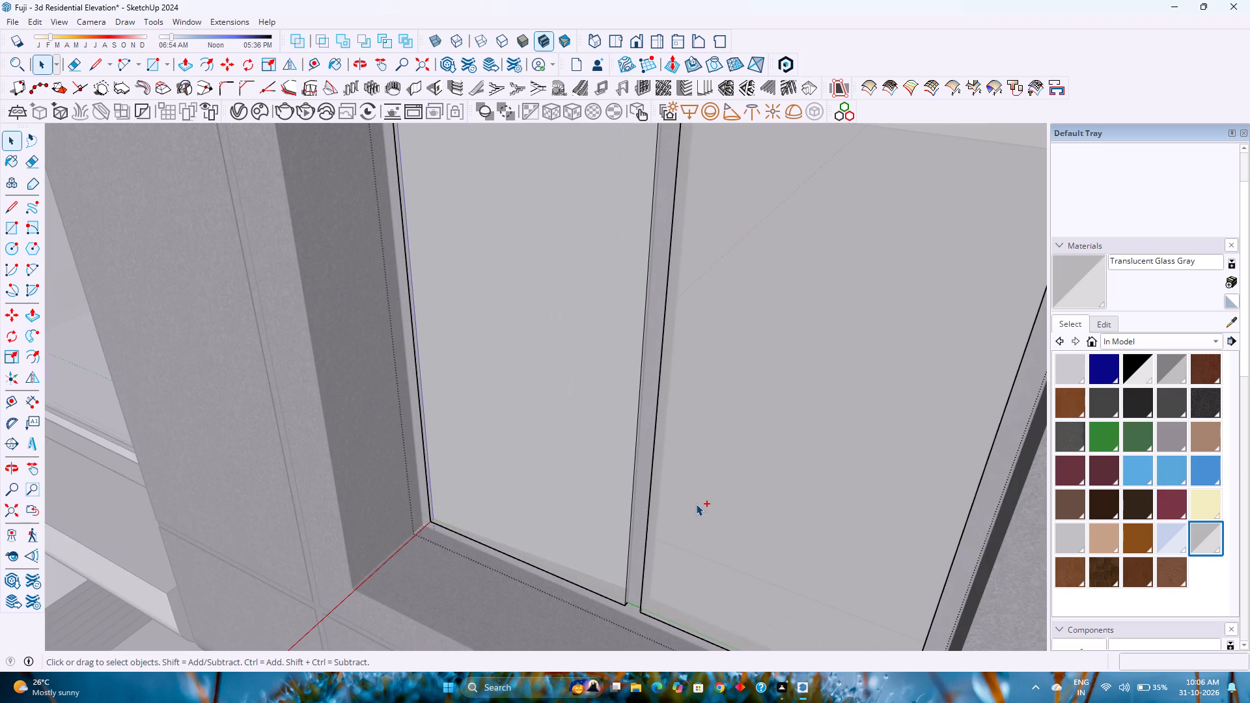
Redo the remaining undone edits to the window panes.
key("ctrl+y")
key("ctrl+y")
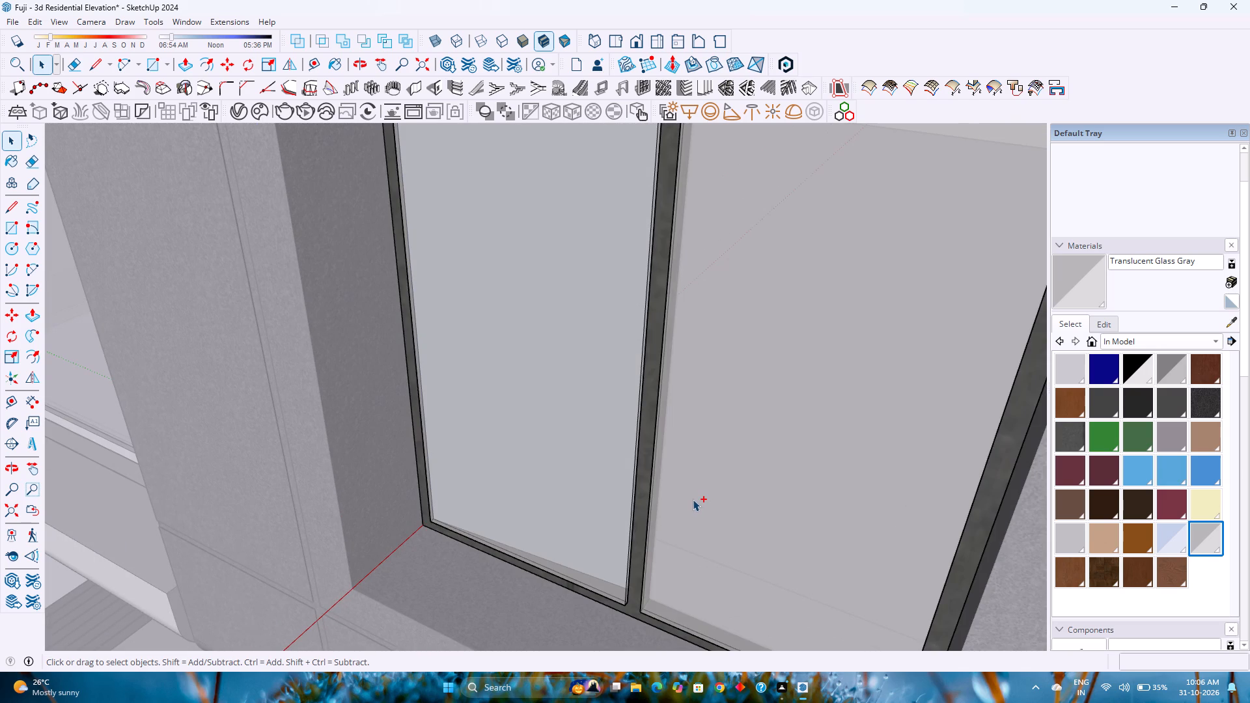
Undo the pane edits back to the bare frame with only the upper pane above the transom.
key("ctrl+z")
key("ctrl+z")
key("ctrl+z")
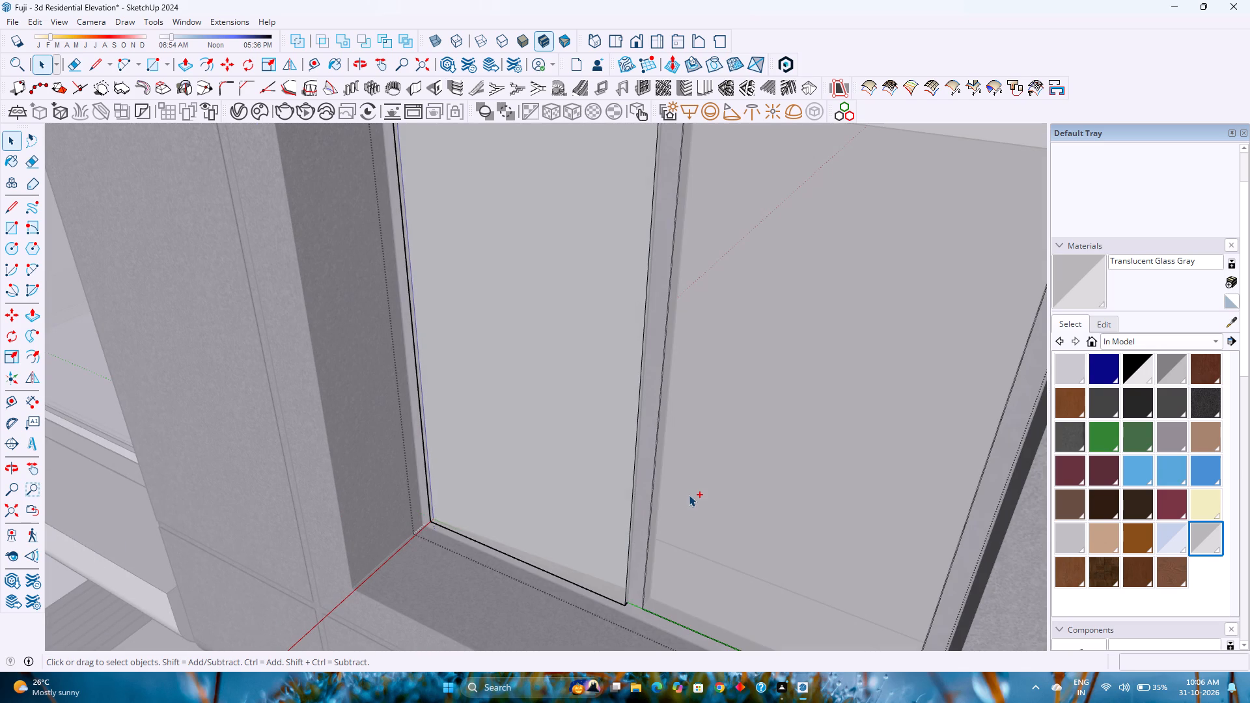
key("ctrl+z")
key("ctrl+z")
key("ctrl+z")
key("ctrl+z")
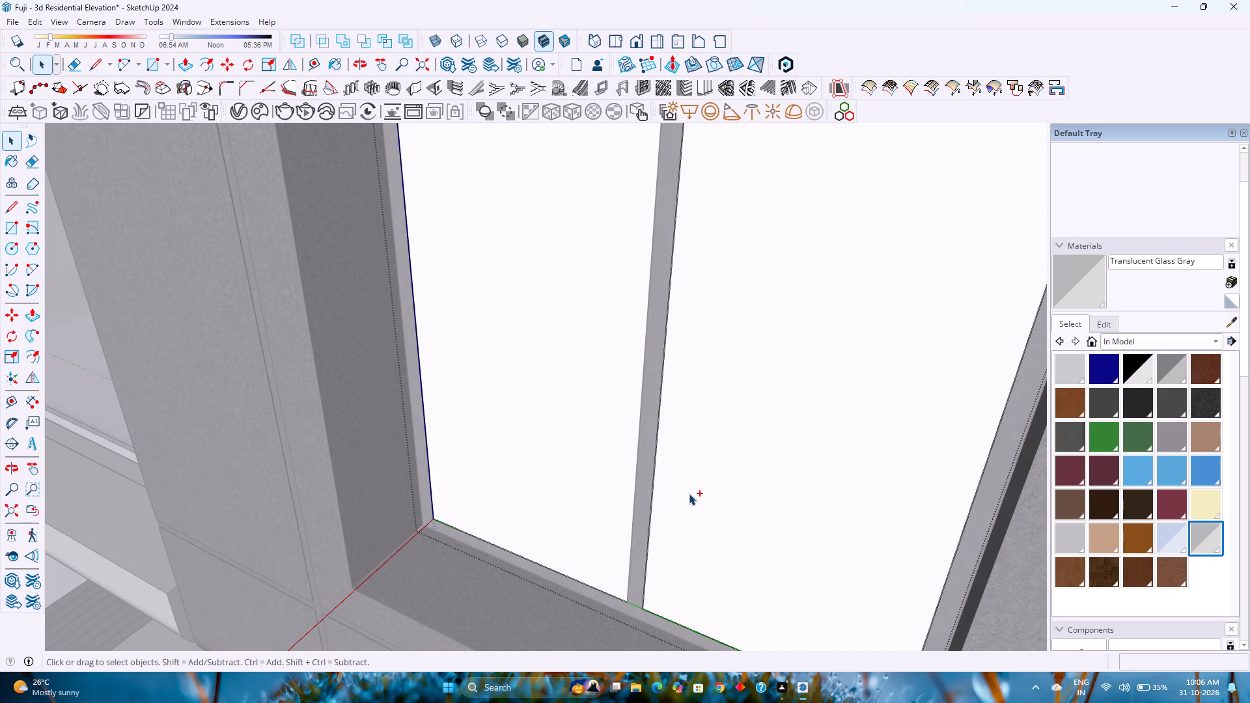
key("ctrl+z")
key("ctrl+z")
key("ctrl+z")
key("ctrl+z")
Draw a 1'9 3/4" by 4'9 1/2" rectangle in each of the two frame openings below the transom.
scroll(689, 492, "down", 6)
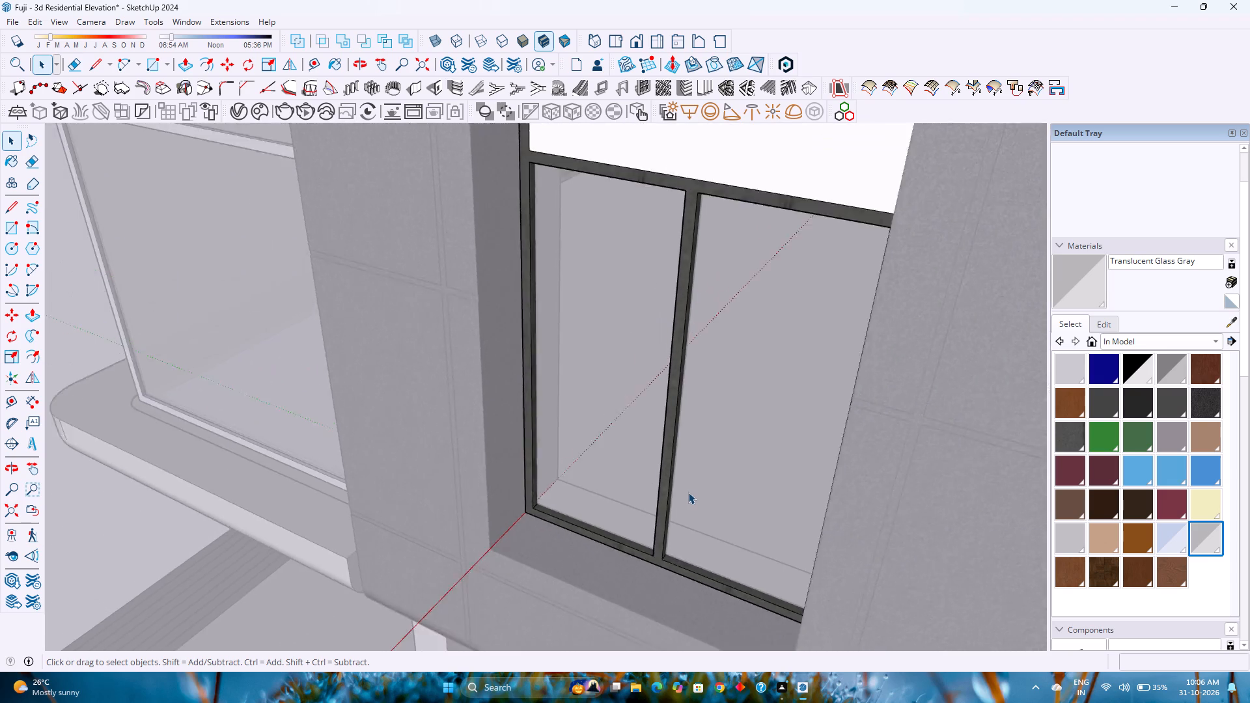
scroll(688, 492, "down", 4)
middle_click_drag(686, 491, 621, 544, "shift")
middle_click_drag(601, 529, 683, 404)
scroll(572, 395, "up", 3)
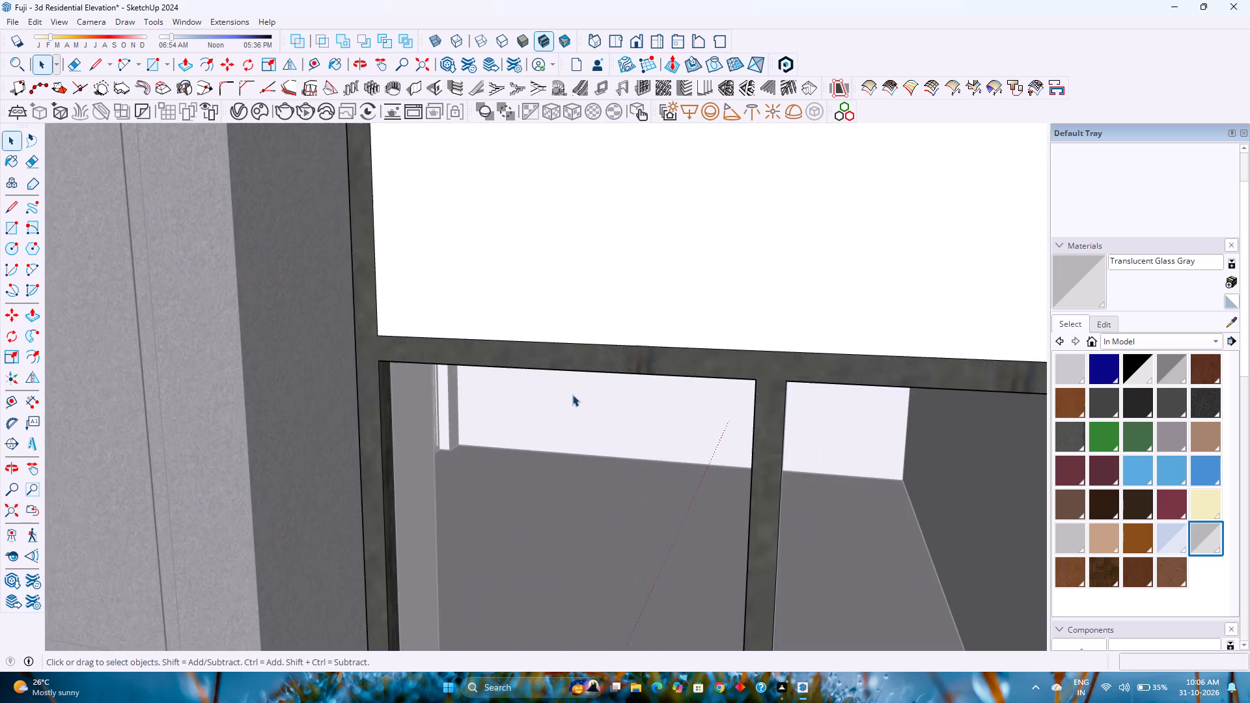
scroll(572, 394, "up", 1)
scroll(572, 394, "down", 4)
key("r")
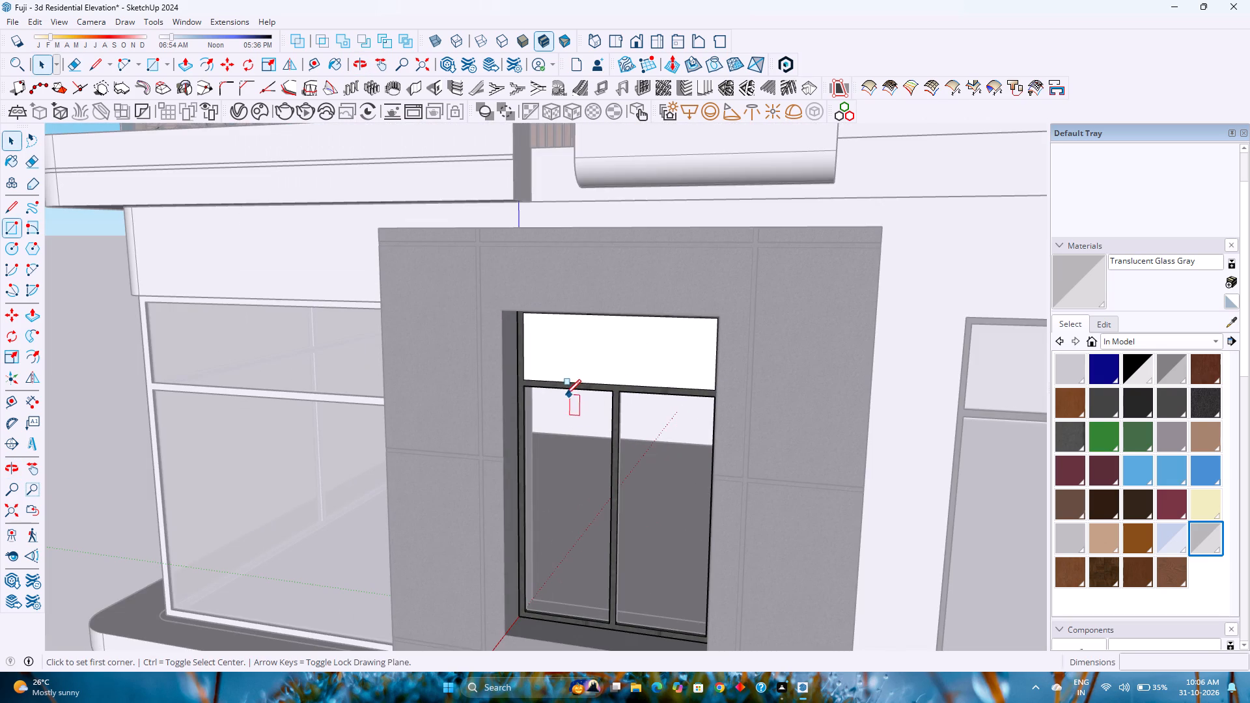
left_click(522, 389)
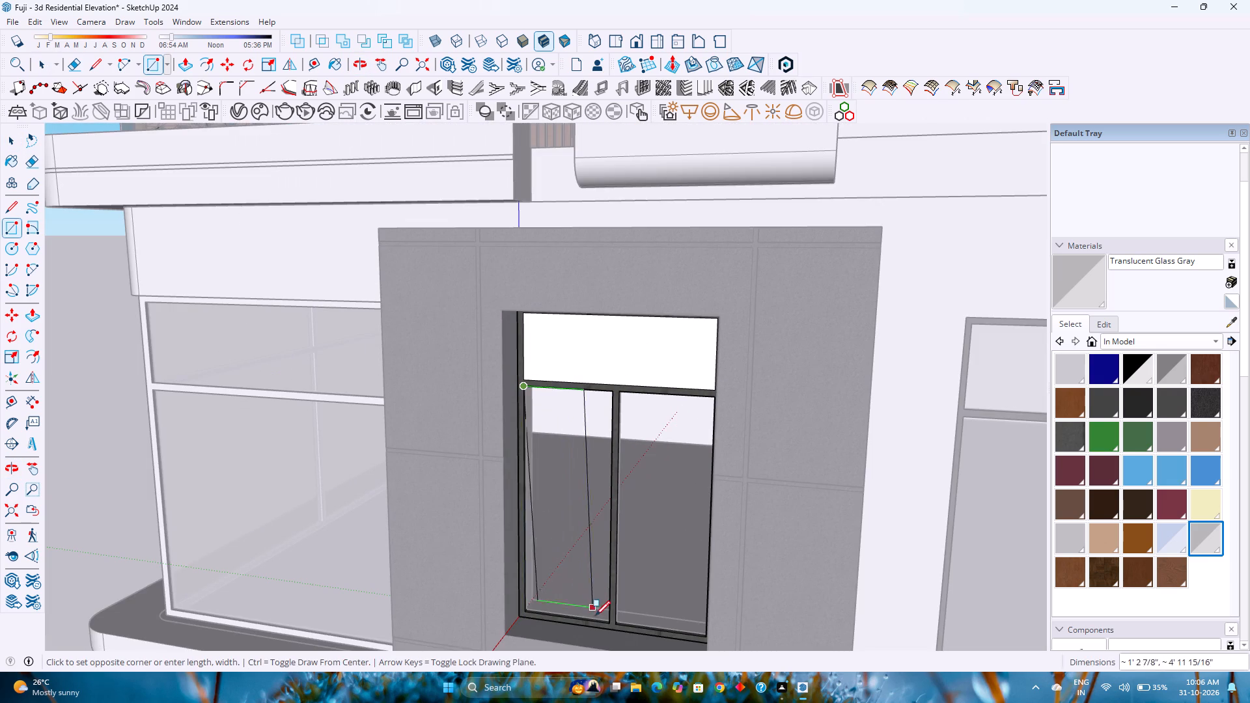
left_click(609, 626)
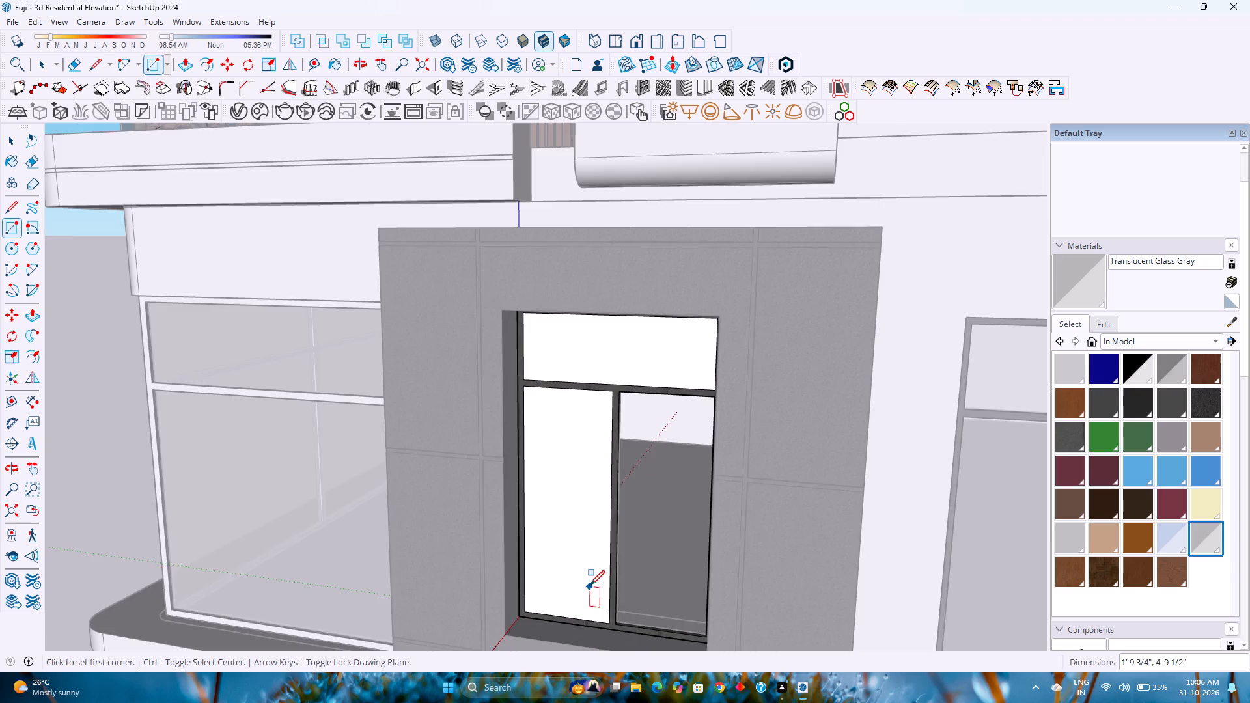
scroll(590, 585, "down", 1)
middle_click_drag(590, 585, 631, 538)
left_click(618, 406)
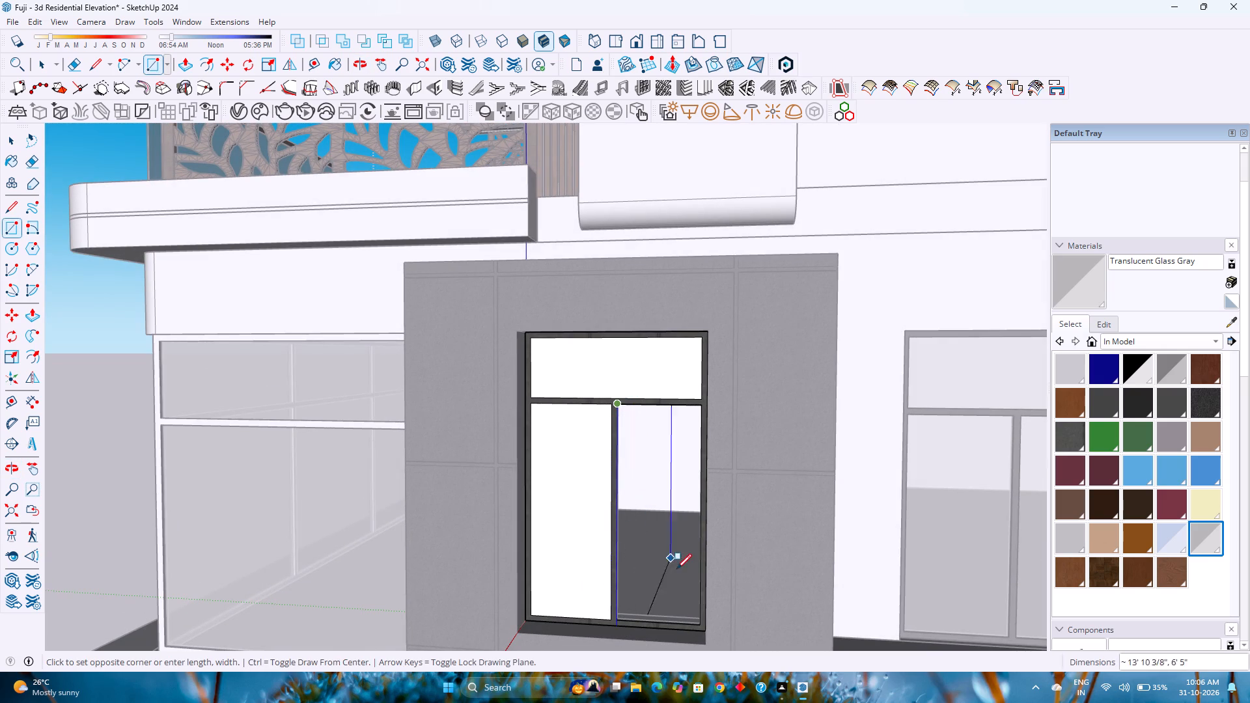
left_click(699, 623)
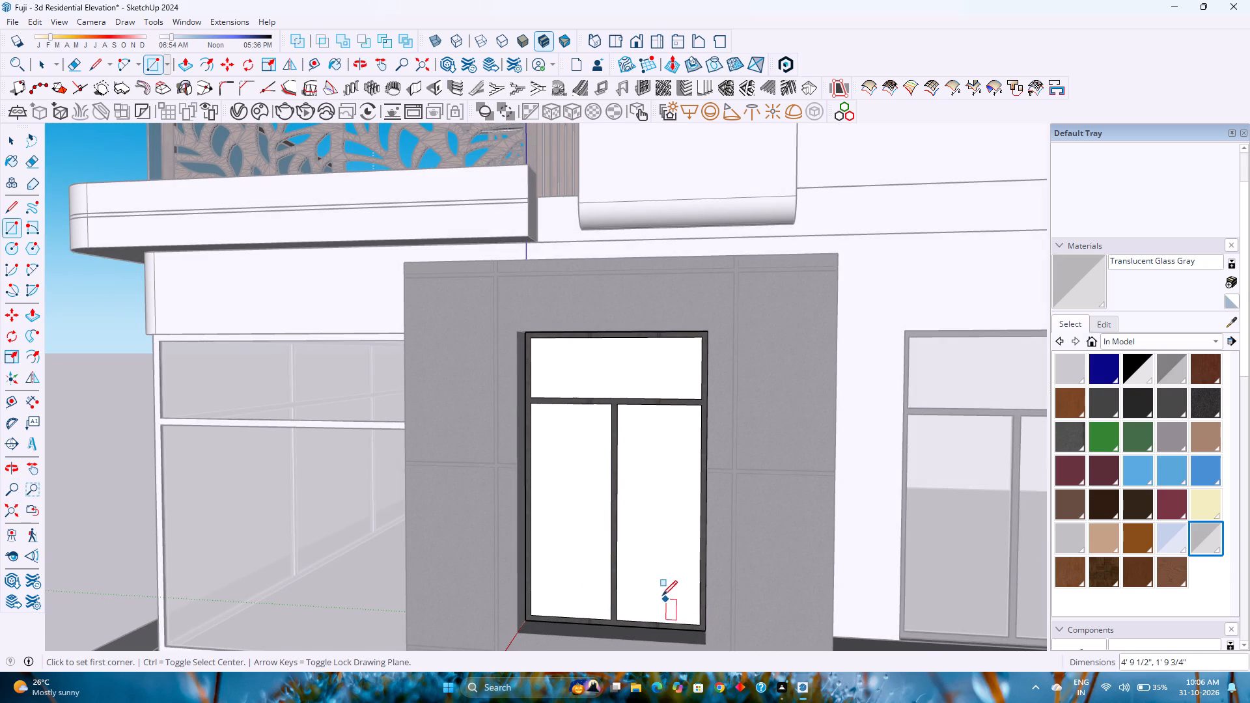
Group the three white pane faces of the recessed window: the two lower panes and the upper one.
key("space")
double_click(569, 528)
double_click(639, 511, "ctrl")
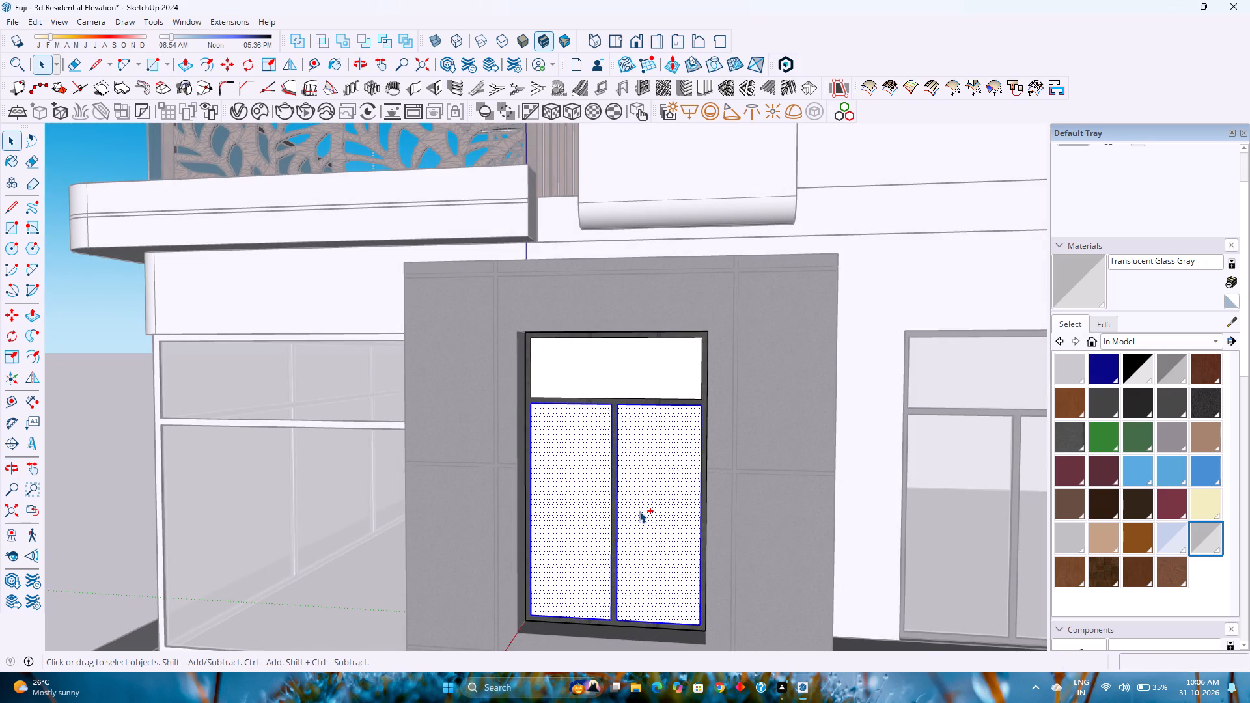
double_click(628, 373, "ctrl")
right_click(628, 373, "ctrl")
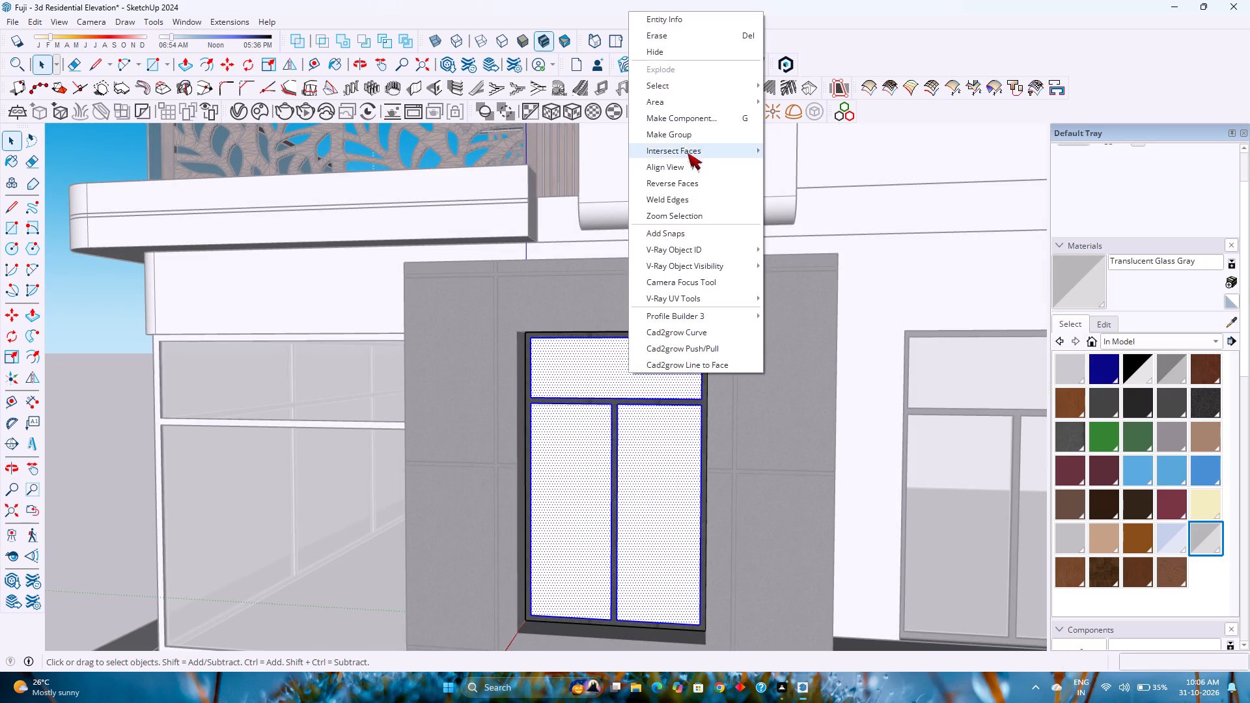
left_click(684, 135)
Paint the grouped window panes with Translucent Glass Gray.
left_click(1195, 534)
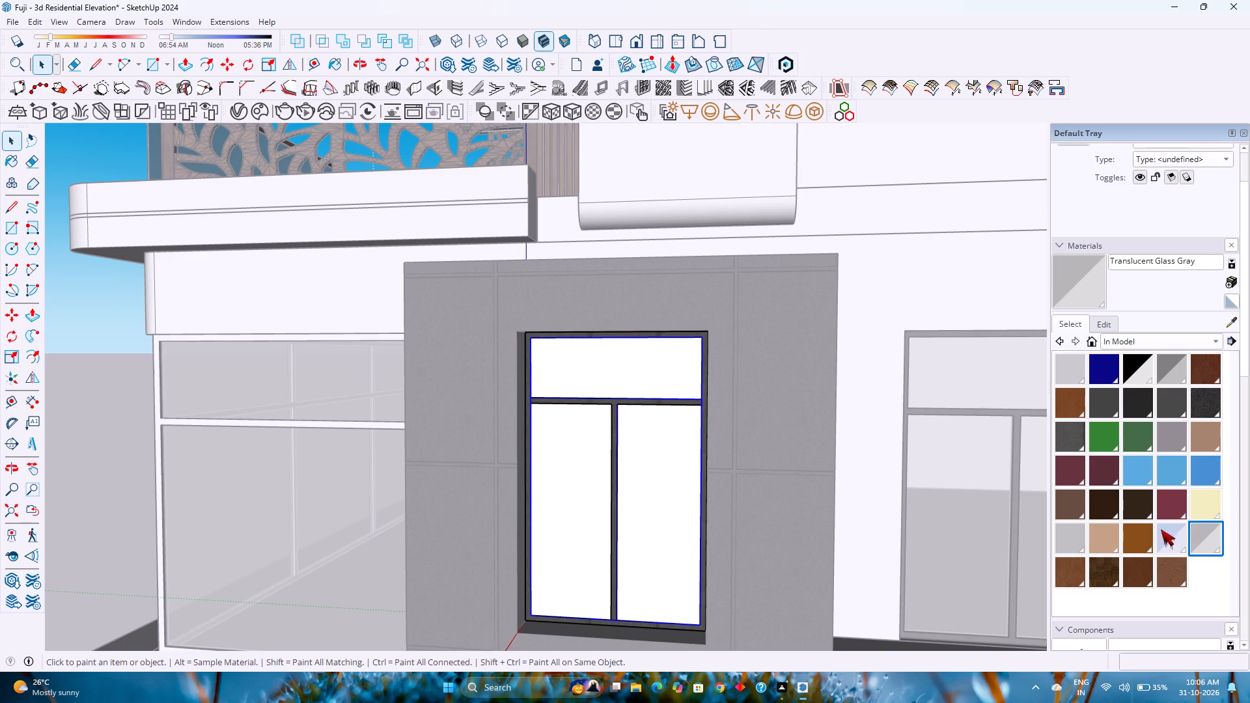
left_click(651, 475)
key("space")
Inside the pane group, extrude each of the three glass faces 12 mm with Push/Pull.
scroll(521, 504, "up", 3)
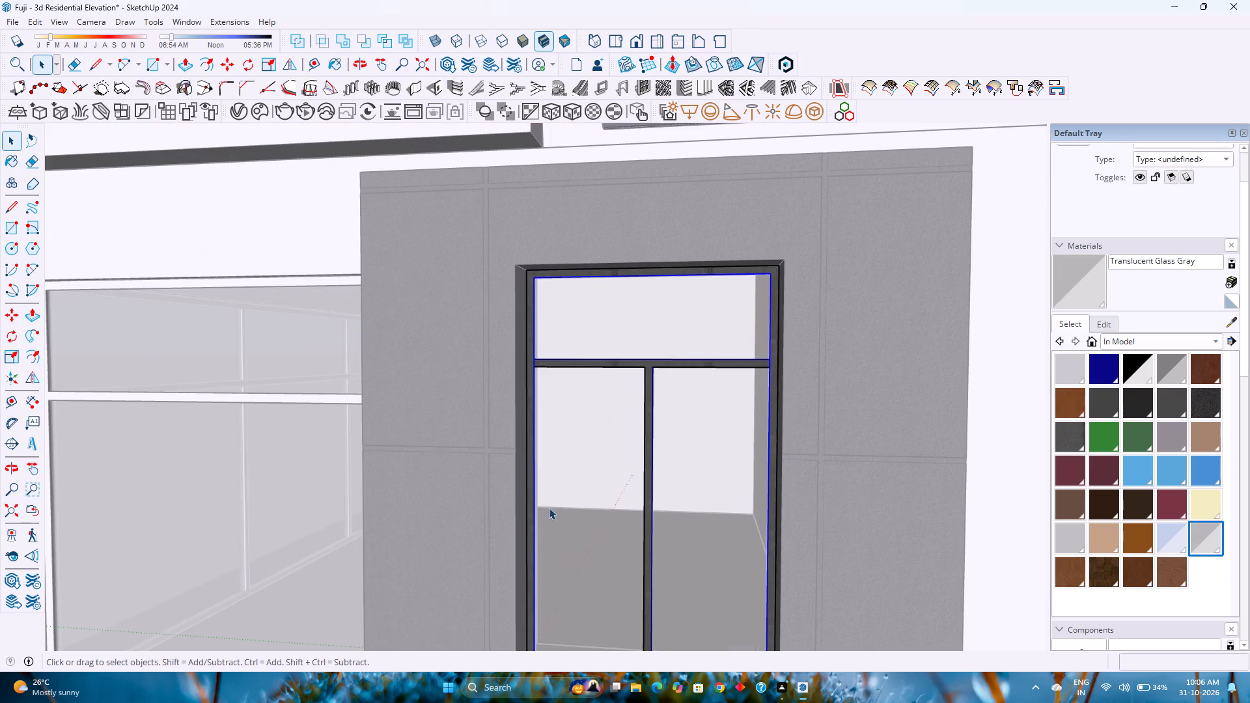
scroll(572, 503, "down", 3)
middle_click_drag(563, 539, 562, 450, "shift")
middle_click(563, 448, "shift")
middle_click_drag(583, 452, 398, 637)
scroll(546, 545, "up", 8)
double_click(611, 465)
scroll(611, 465, "up", 3)
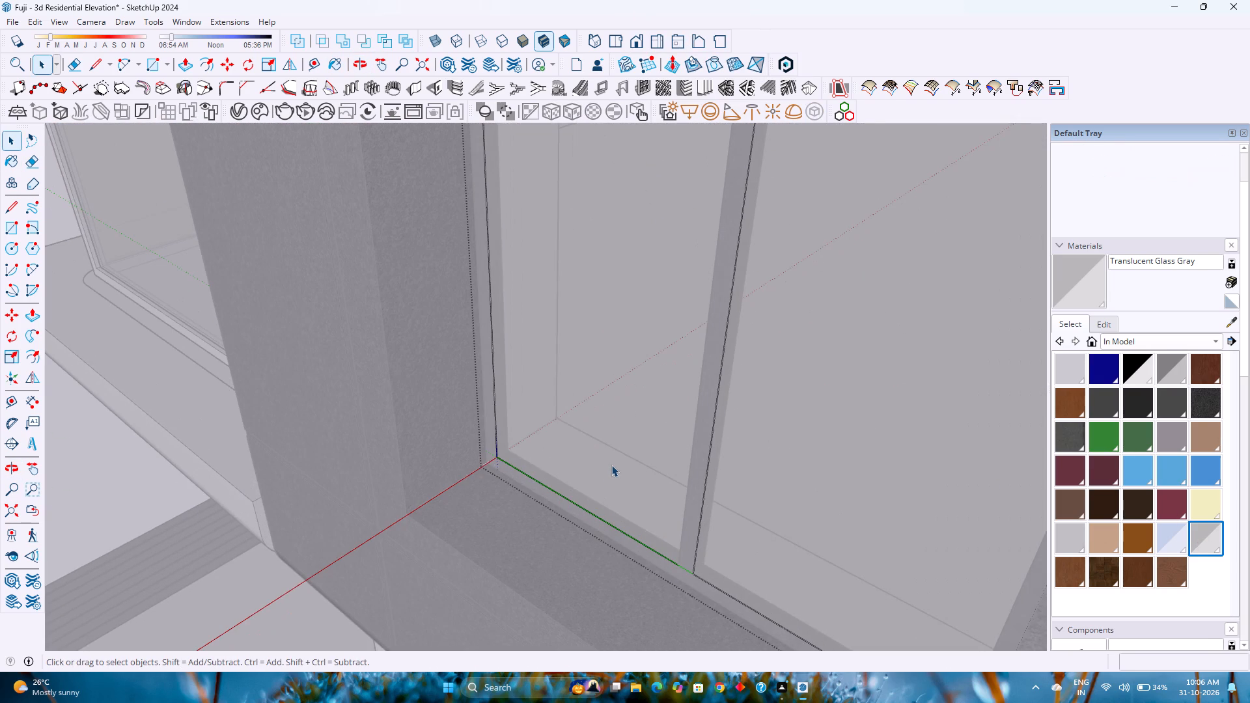
key("p")
left_click(612, 465)
type("12mm")
key("Return")
double_click(768, 498)
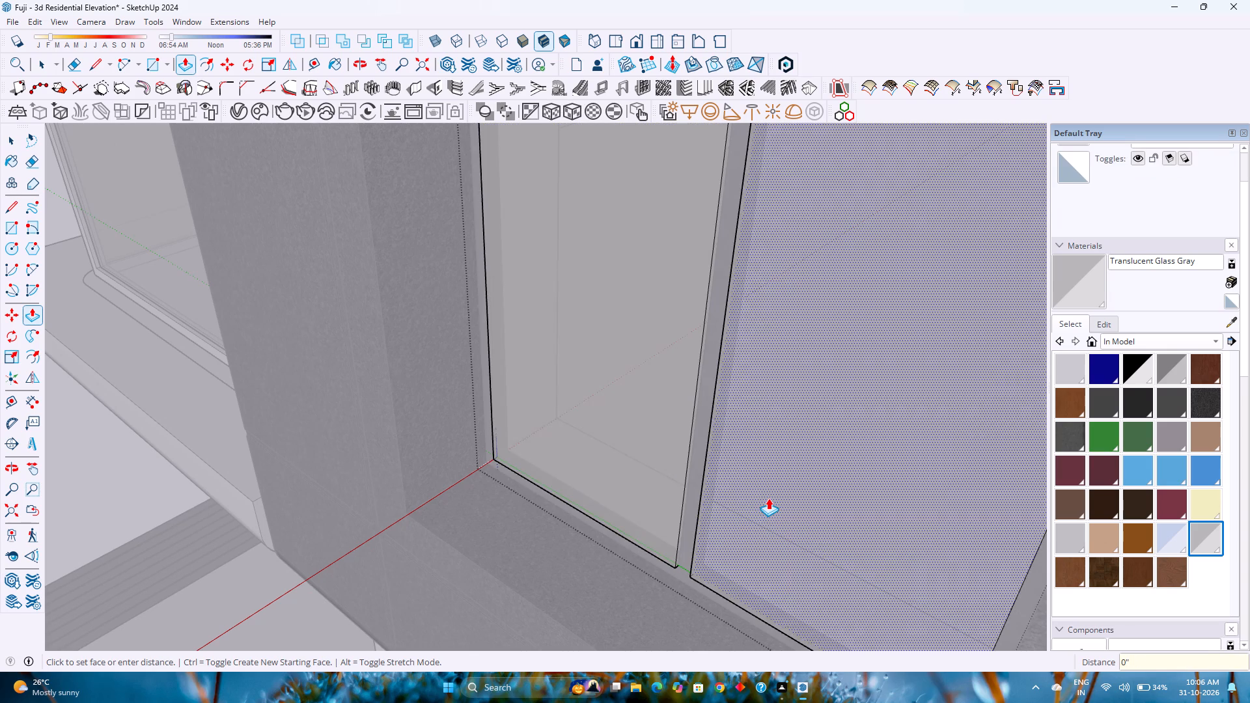
scroll(768, 498, "down", 7)
middle_click_drag(756, 499, 710, 582, "shift")
middle_click_drag(708, 581, 718, 571)
scroll(723, 564, "down", 1)
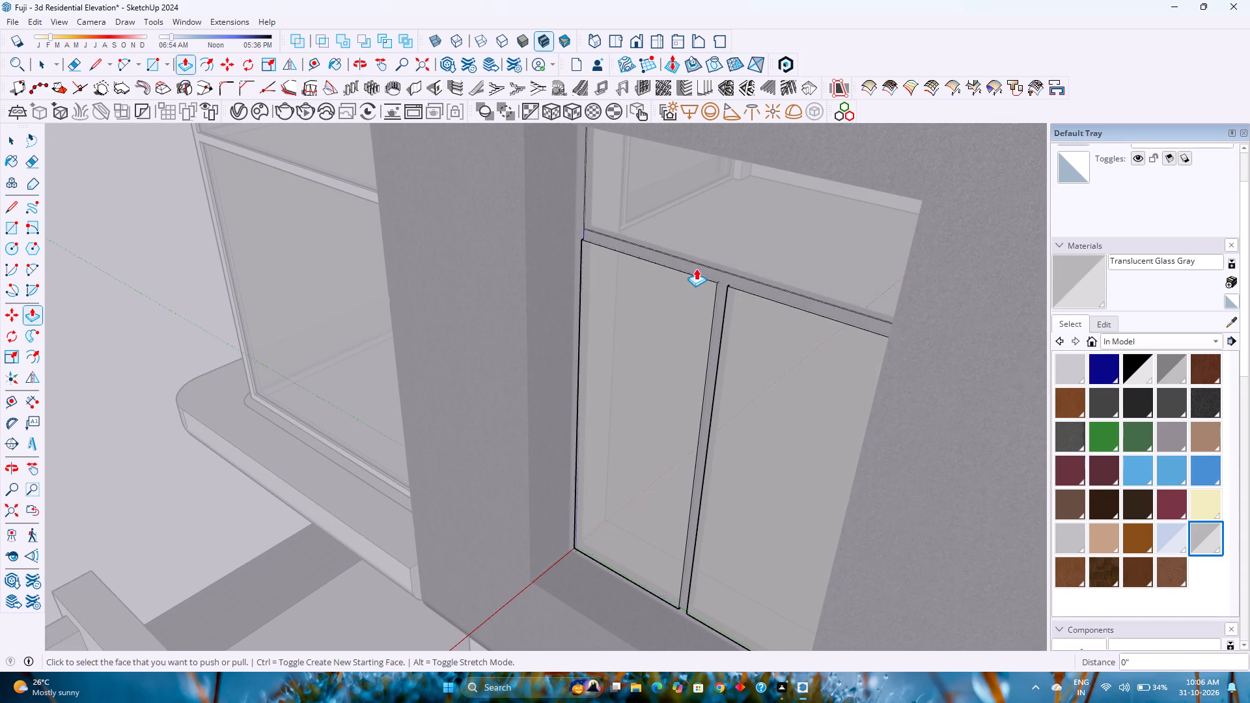
double_click(708, 238)
key("space")
key("Escape")
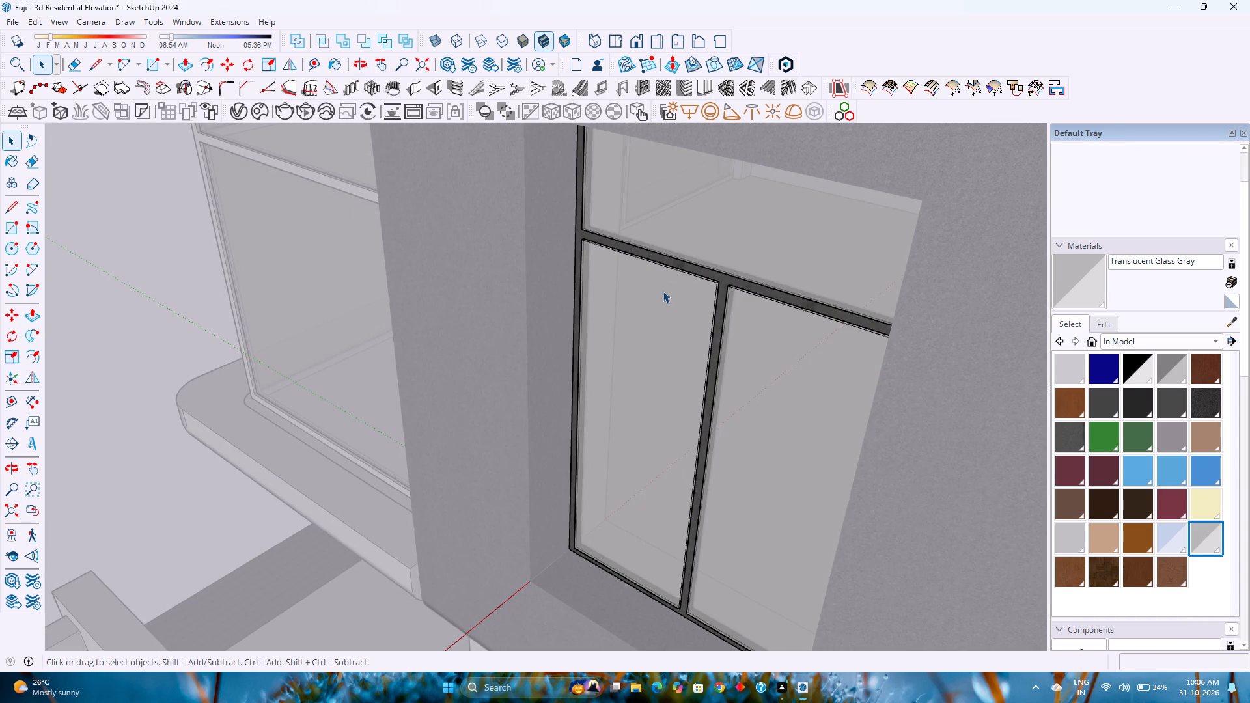
Move the glass group 1" back into the frame, aligning its lower corner with the frame's inner edge.
left_click(632, 361)
key("m")
scroll(573, 576, "up", 3)
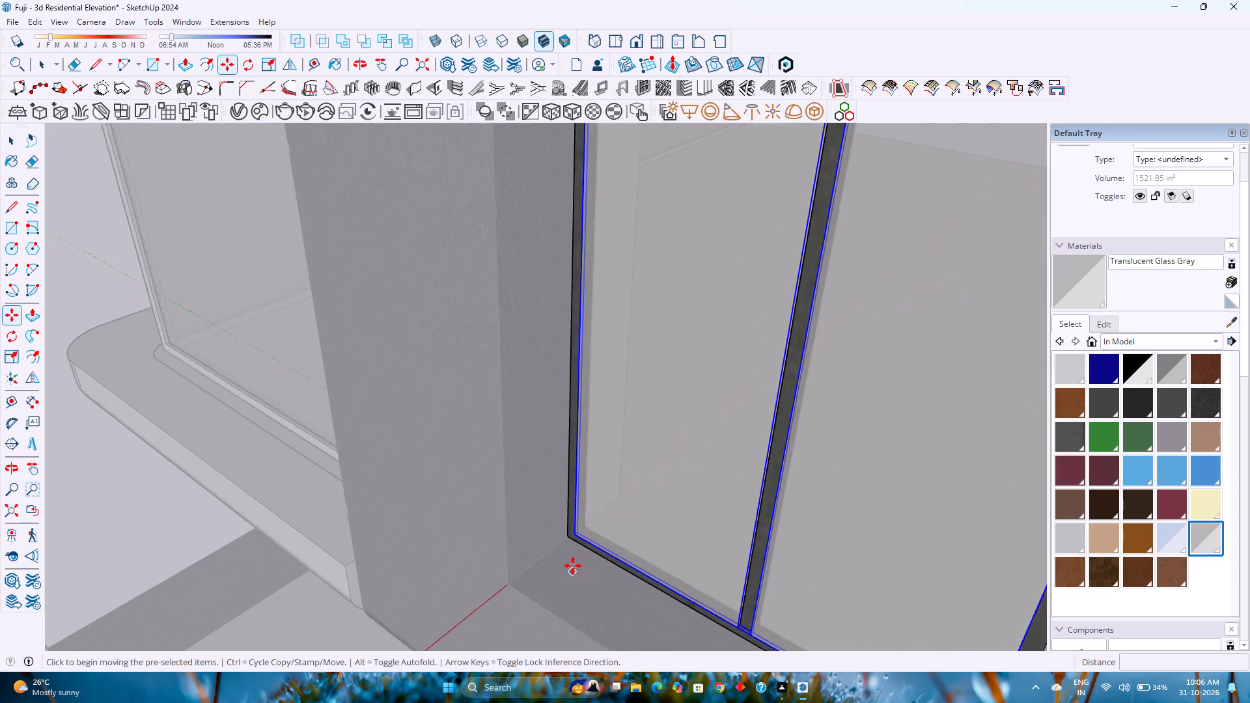
scroll(573, 566, "up", 20)
scroll(573, 566, "up", 4)
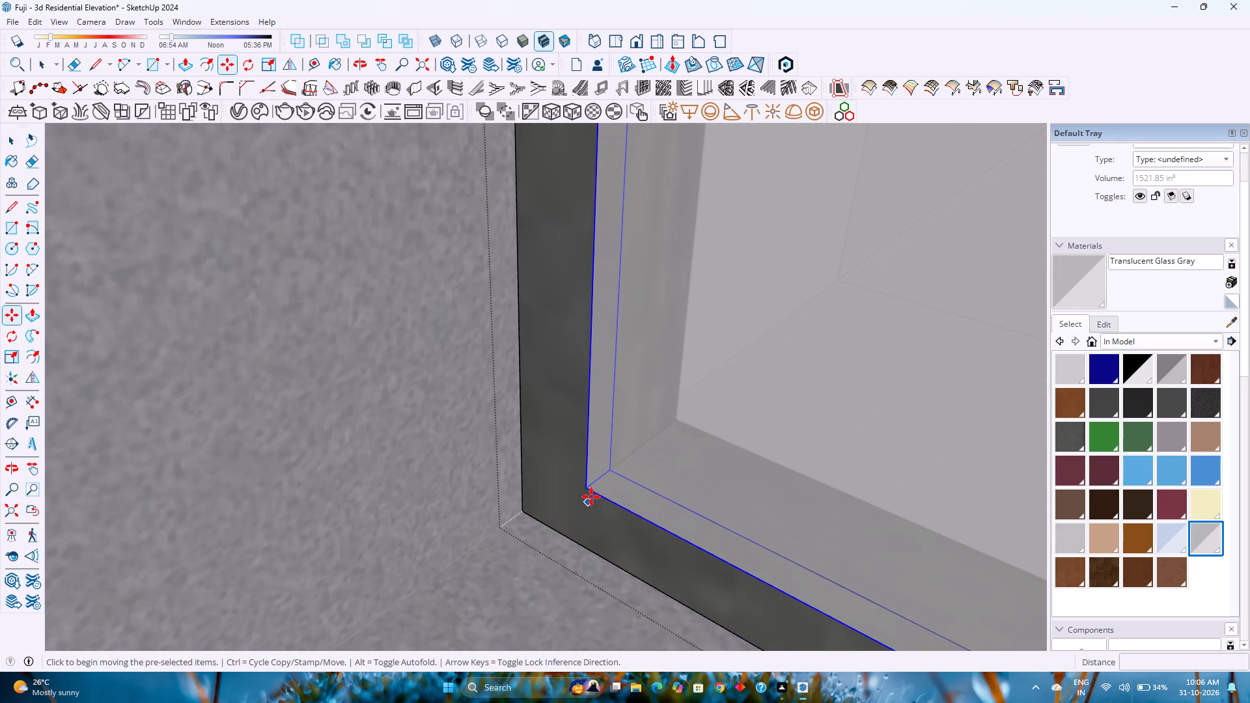
left_click(591, 494)
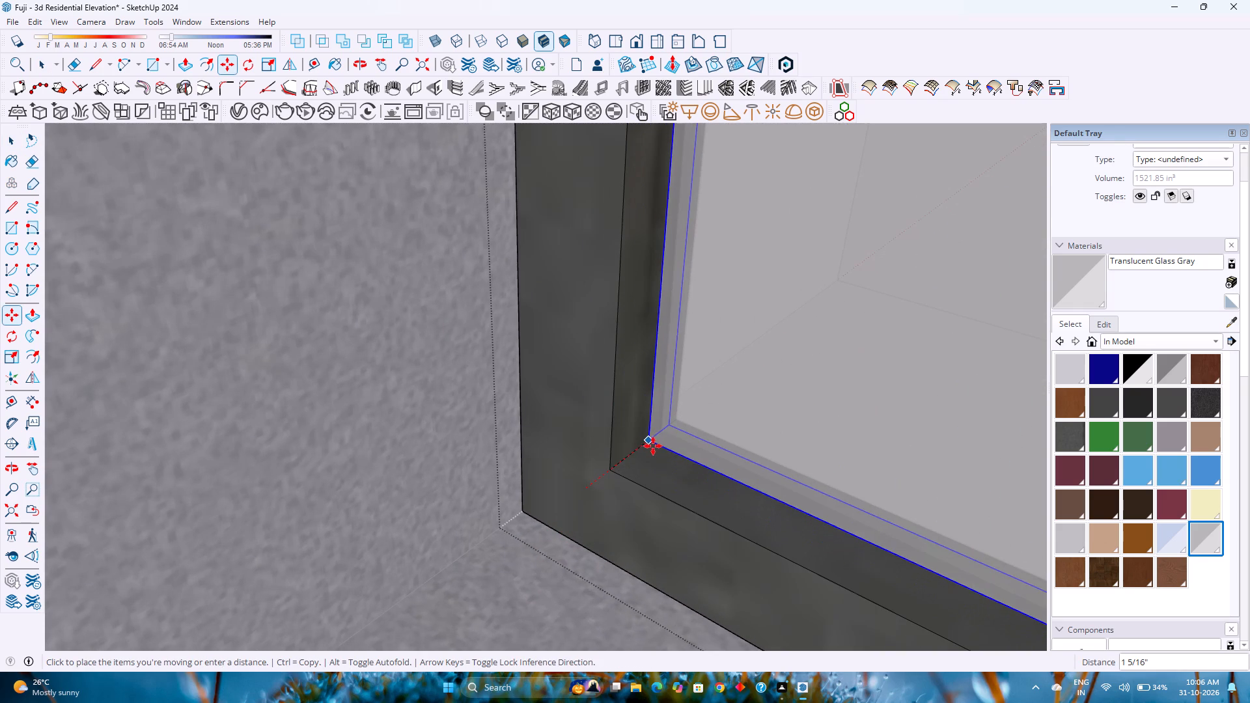
scroll(650, 446, "up", 9)
middle_click_drag(648, 447, 607, 547)
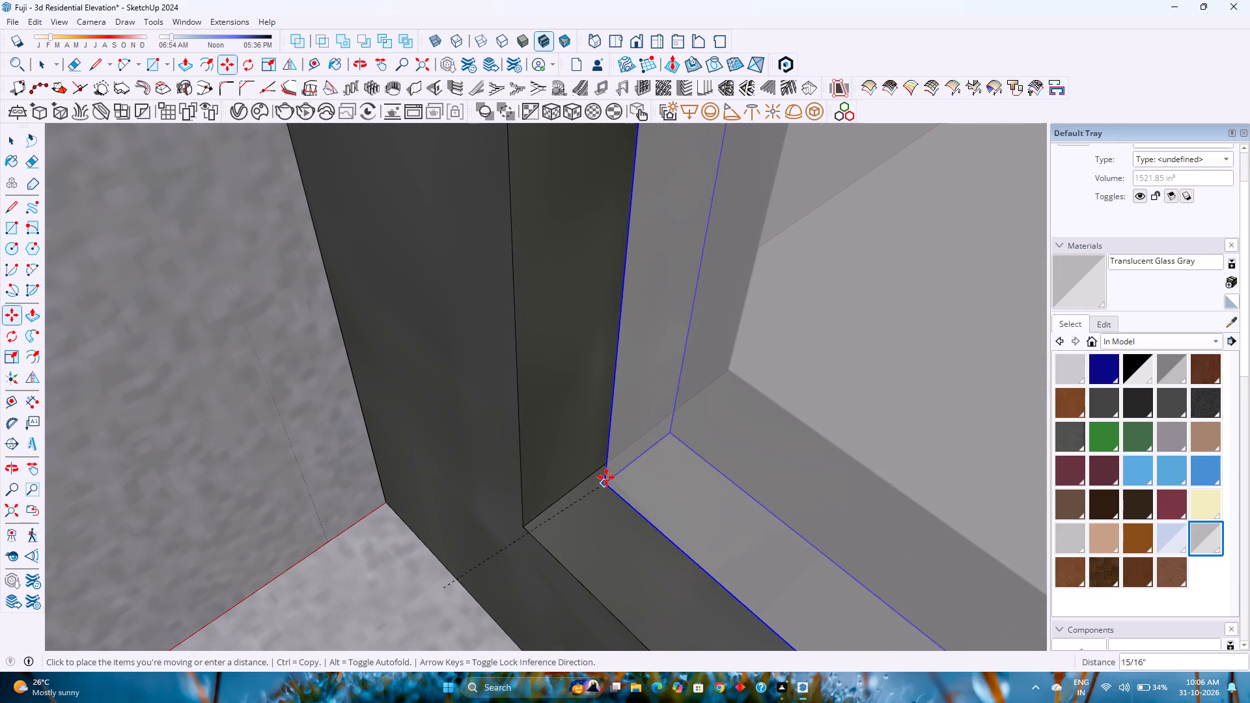
left_click(603, 466)
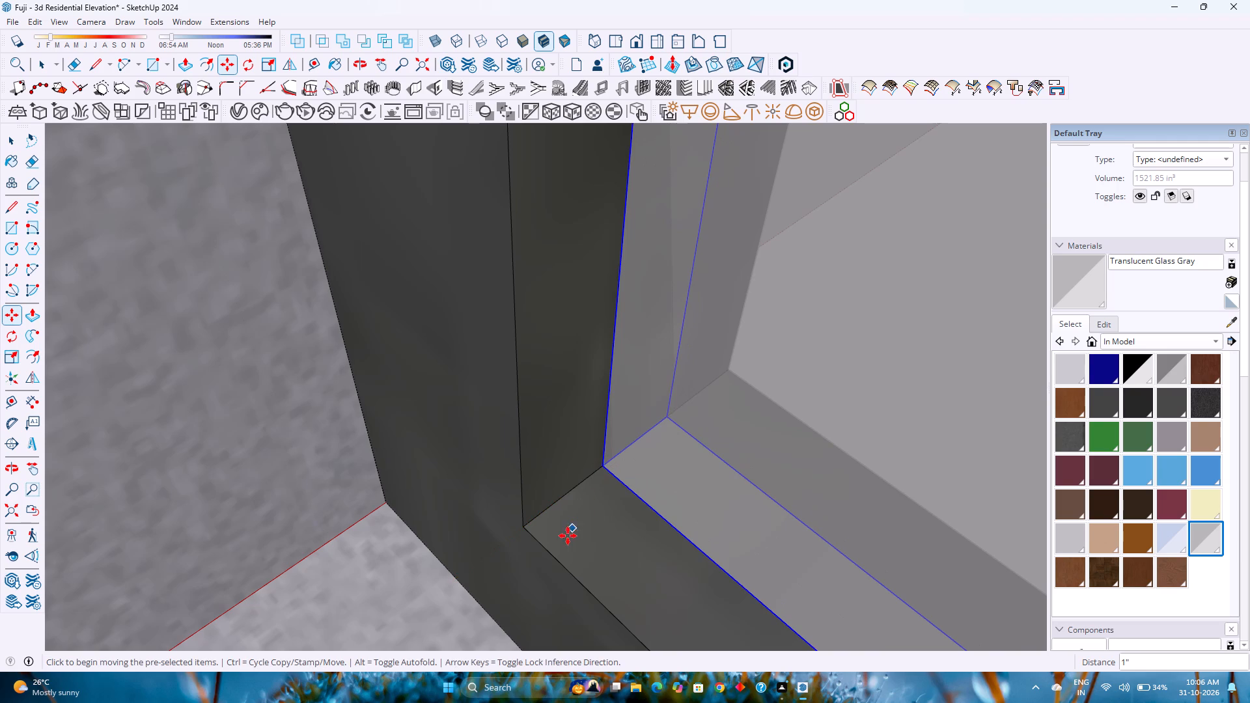
key("space")
scroll(567, 536, "down", 6)
key("Escape")
Examine the glazed window around its lower corner and in the context of the whole side elevation.
scroll(567, 536, "down", 12)
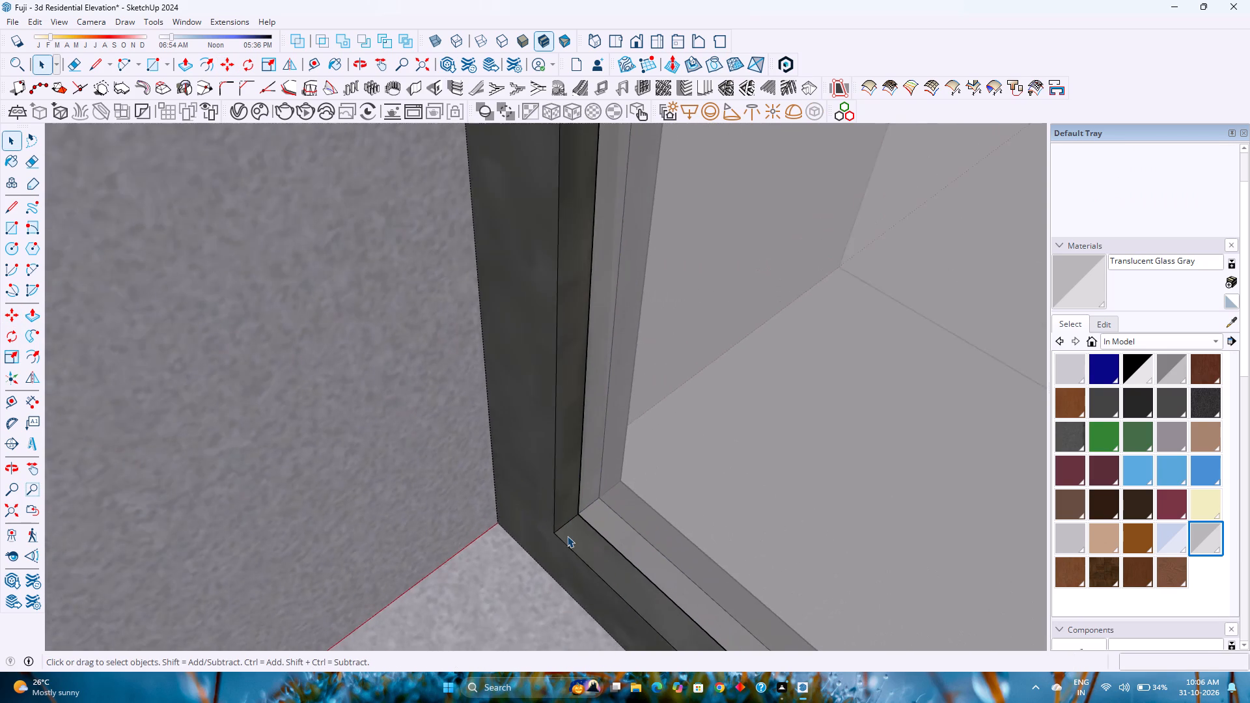
scroll(567, 536, "down", 4)
middle_click_drag(557, 544, 617, 499)
scroll(622, 499, "down", 20)
scroll(622, 499, "down", 2)
middle_click_drag(622, 499, 617, 506, "shift")
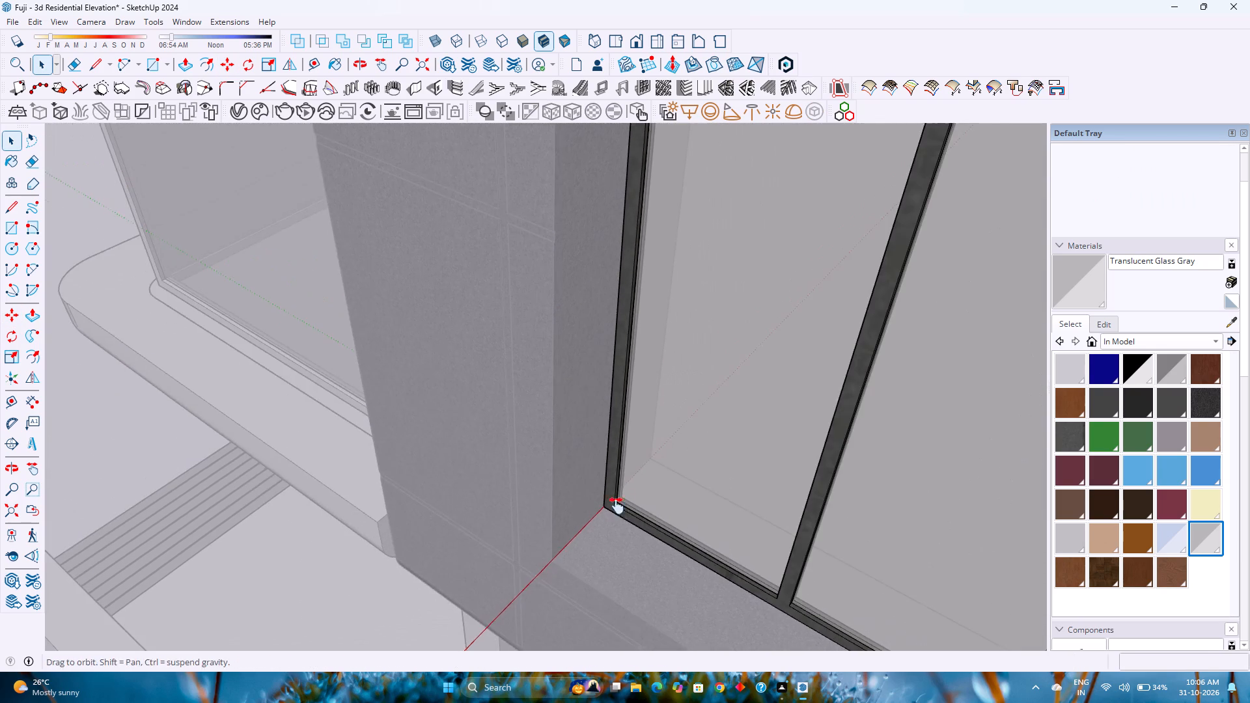
middle_click_drag(617, 506, 556, 558, "shift")
scroll(551, 538, "down", 7)
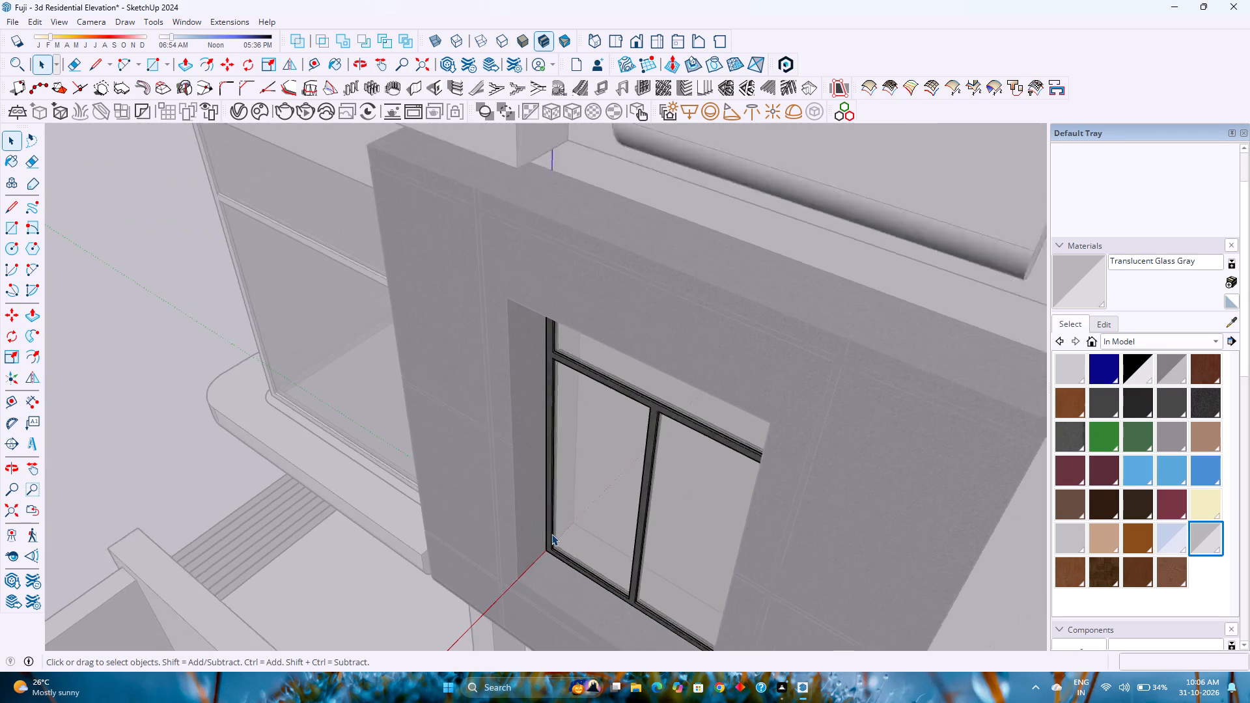
scroll(551, 534, "down", 8)
middle_click_drag(551, 531, 551, 543, "shift")
middle_click_drag(554, 542, 678, 489)
middle_click(688, 481)
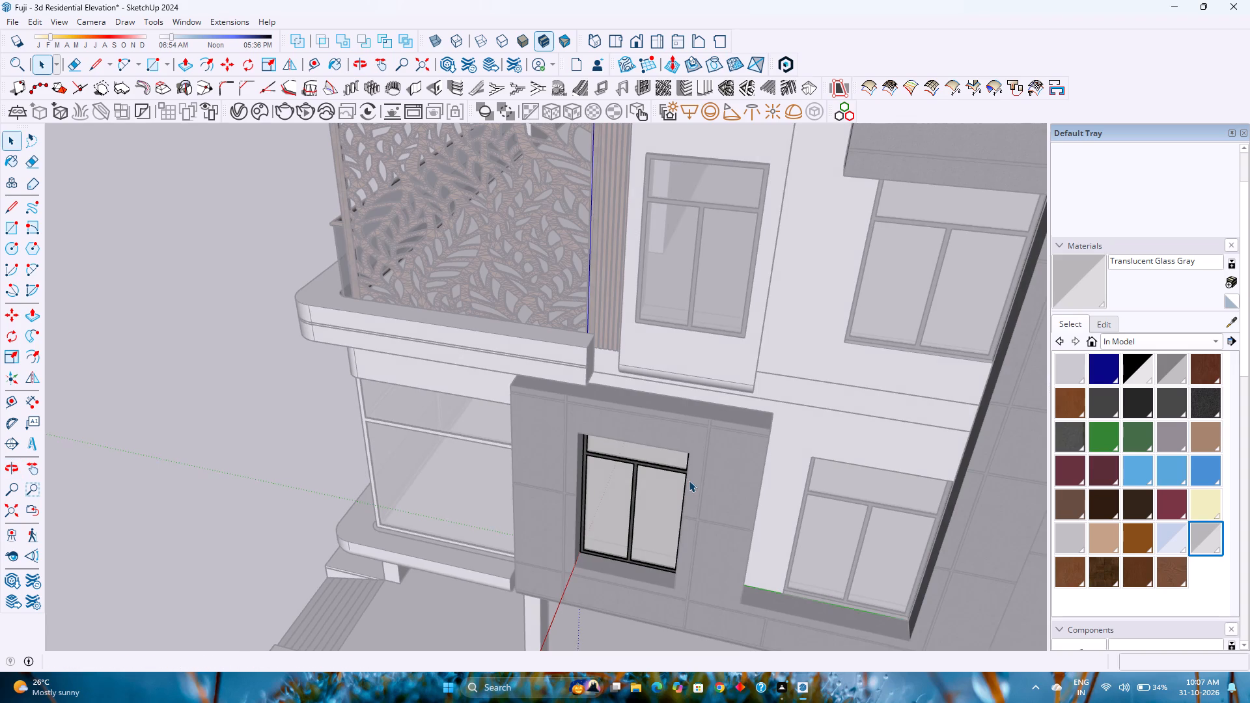
key("Escape")
scroll(687, 478, "down", 4)
middle_click_drag(678, 484, 638, 513, "shift")
middle_click_drag(632, 514, 648, 495)
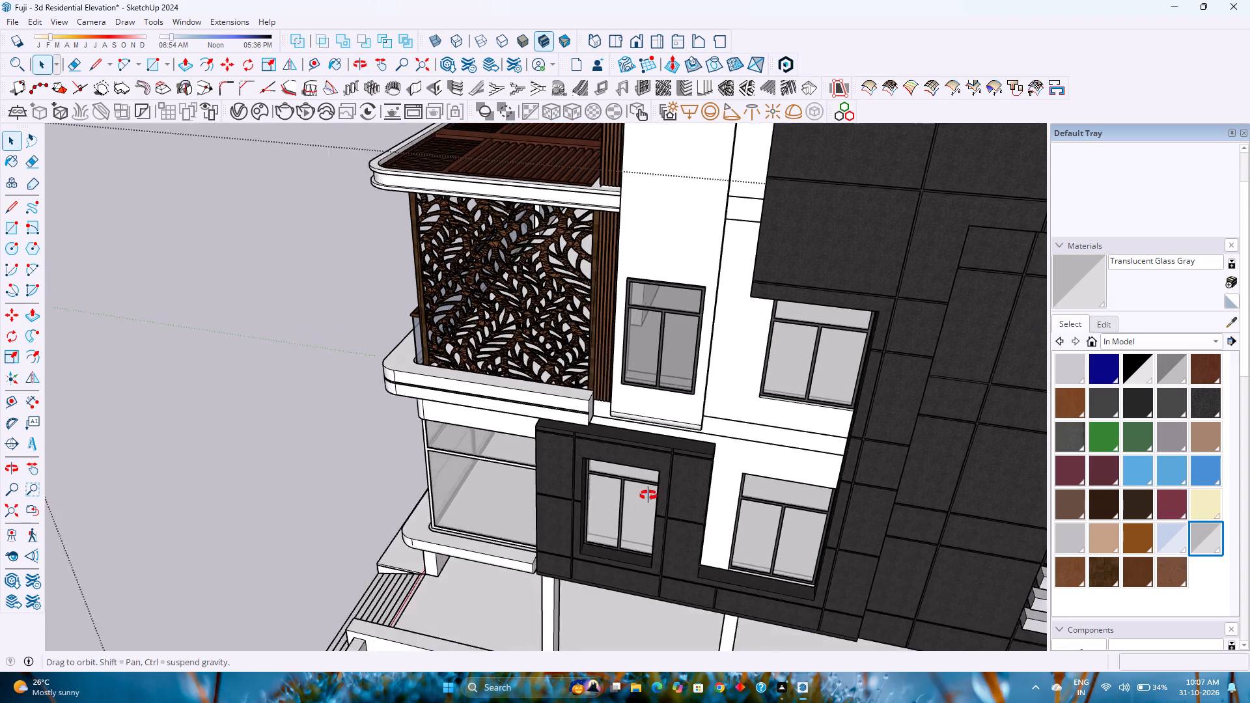
middle_click_drag(648, 495, 680, 480)
scroll(706, 469, "down", 5)
middle_click_drag(705, 470, 627, 504, "shift")
middle_click_drag(618, 506, 766, 435)
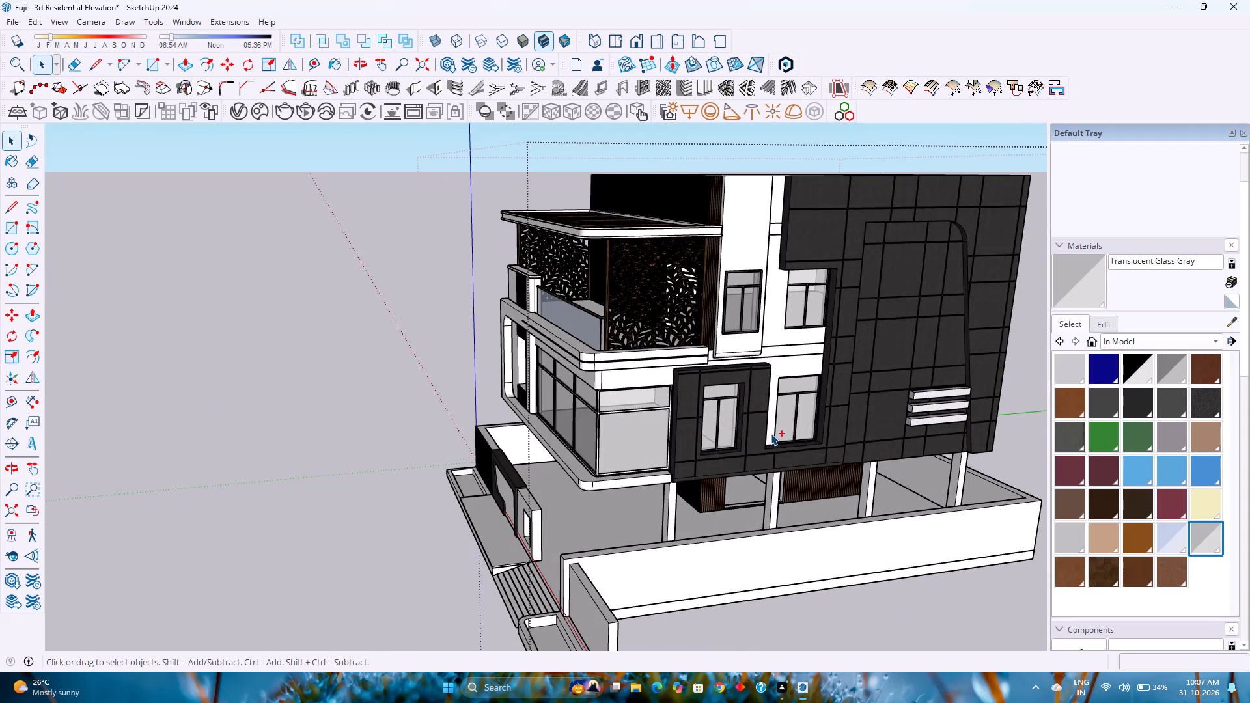
Save the residential elevation model.
key("ctrl+s")
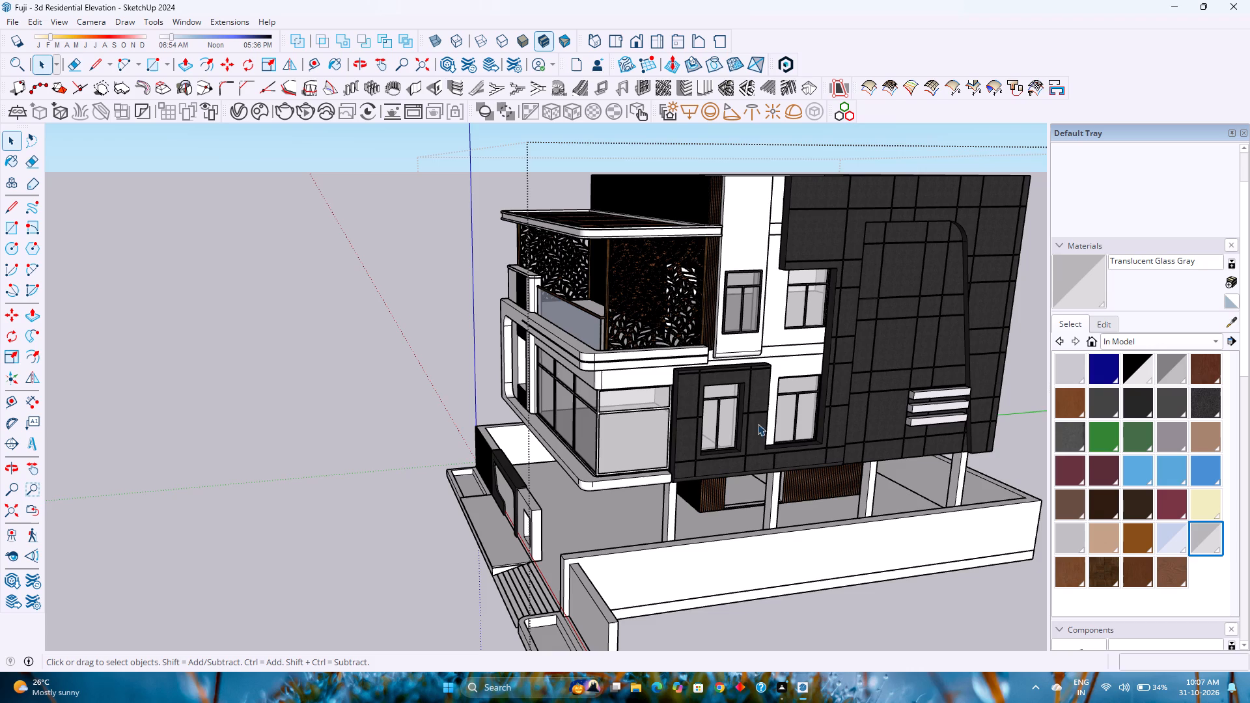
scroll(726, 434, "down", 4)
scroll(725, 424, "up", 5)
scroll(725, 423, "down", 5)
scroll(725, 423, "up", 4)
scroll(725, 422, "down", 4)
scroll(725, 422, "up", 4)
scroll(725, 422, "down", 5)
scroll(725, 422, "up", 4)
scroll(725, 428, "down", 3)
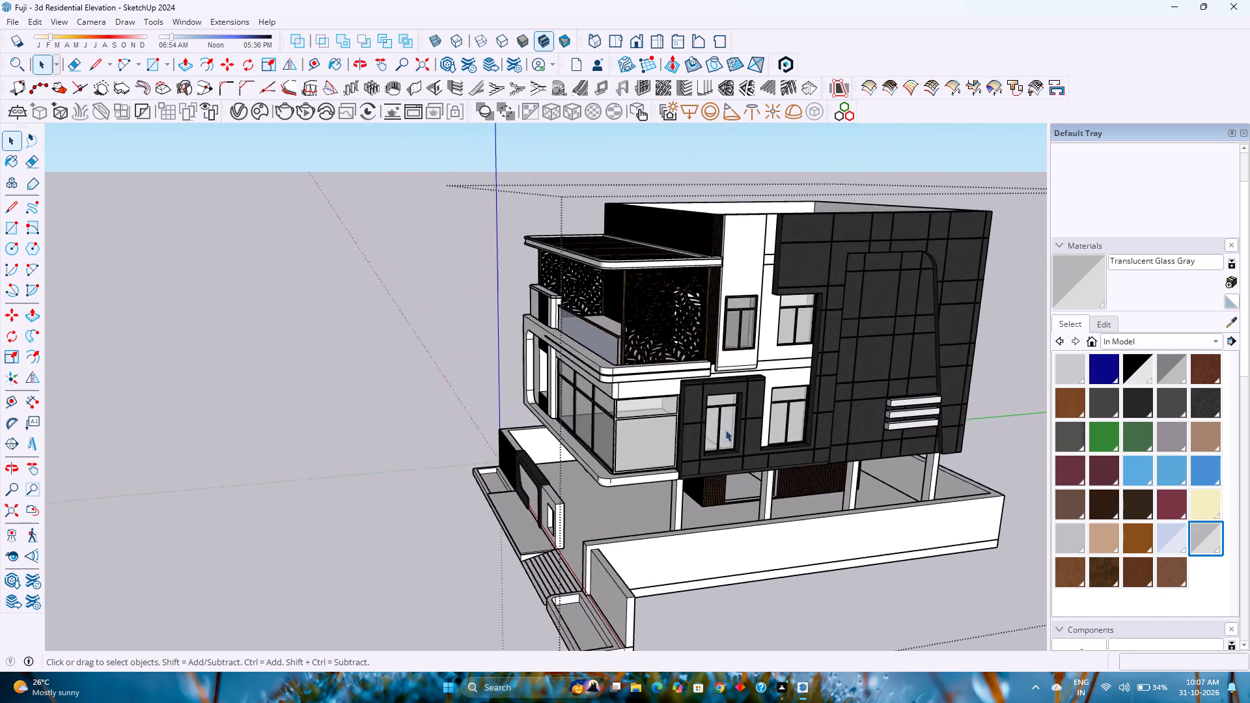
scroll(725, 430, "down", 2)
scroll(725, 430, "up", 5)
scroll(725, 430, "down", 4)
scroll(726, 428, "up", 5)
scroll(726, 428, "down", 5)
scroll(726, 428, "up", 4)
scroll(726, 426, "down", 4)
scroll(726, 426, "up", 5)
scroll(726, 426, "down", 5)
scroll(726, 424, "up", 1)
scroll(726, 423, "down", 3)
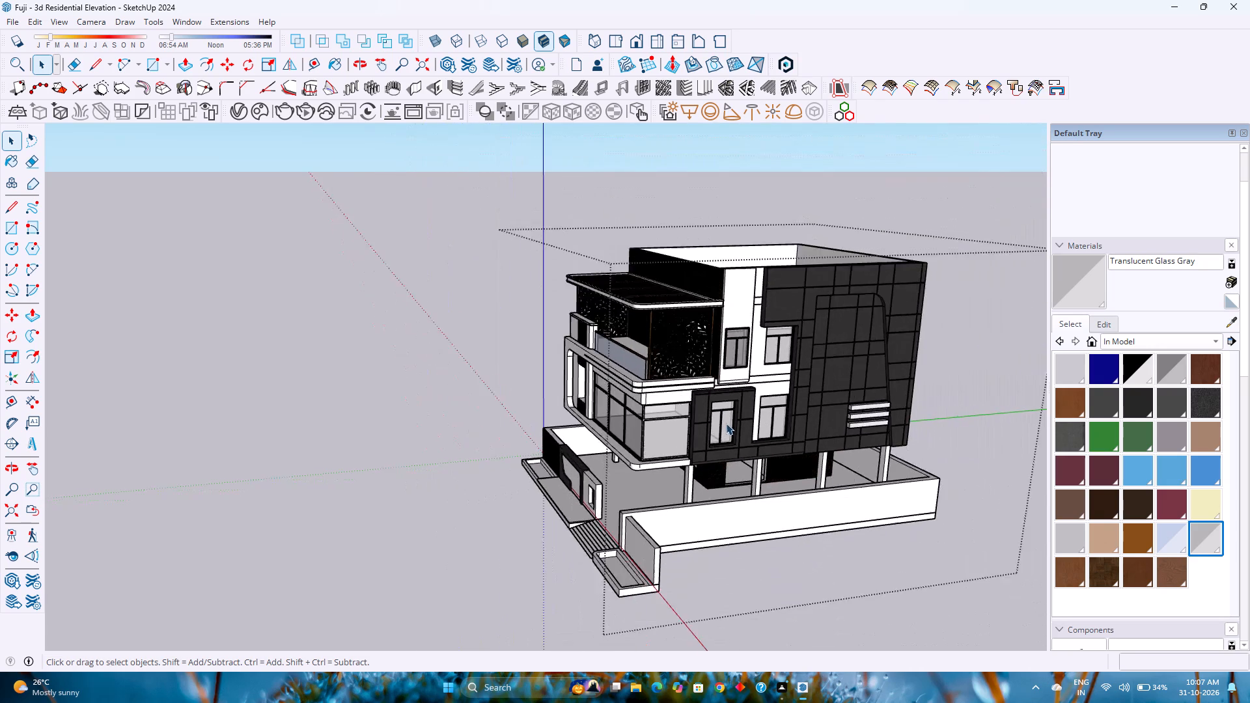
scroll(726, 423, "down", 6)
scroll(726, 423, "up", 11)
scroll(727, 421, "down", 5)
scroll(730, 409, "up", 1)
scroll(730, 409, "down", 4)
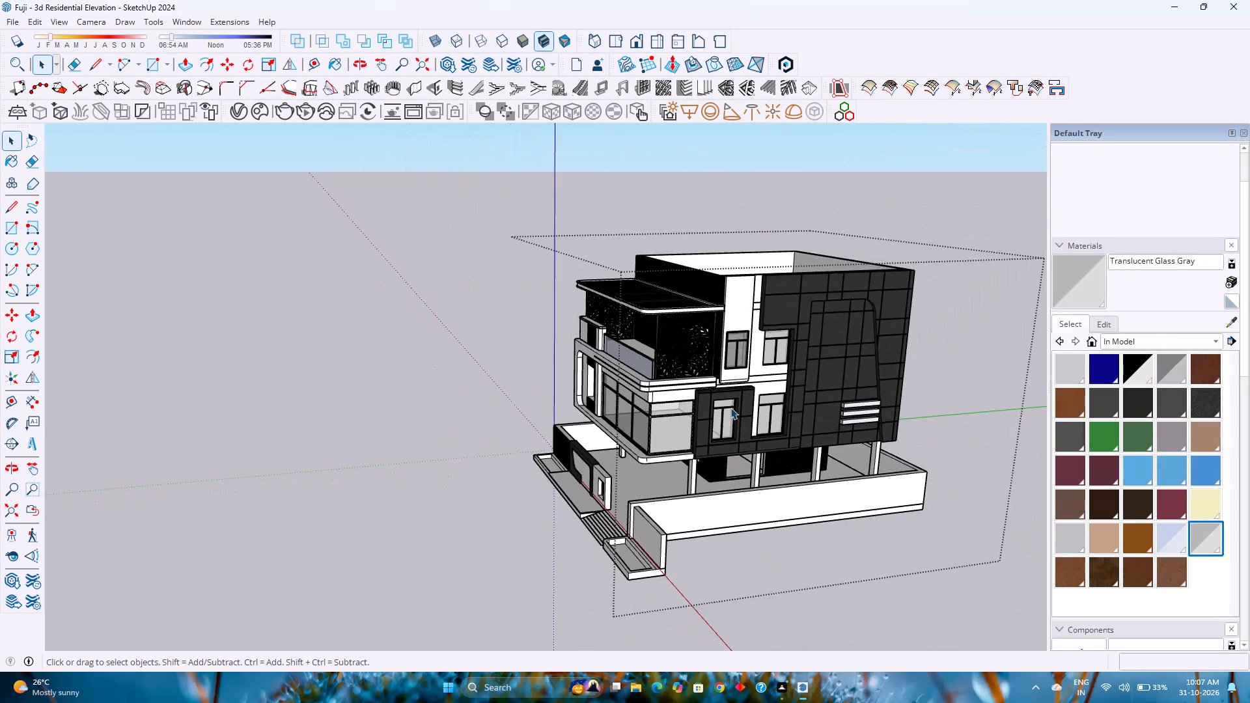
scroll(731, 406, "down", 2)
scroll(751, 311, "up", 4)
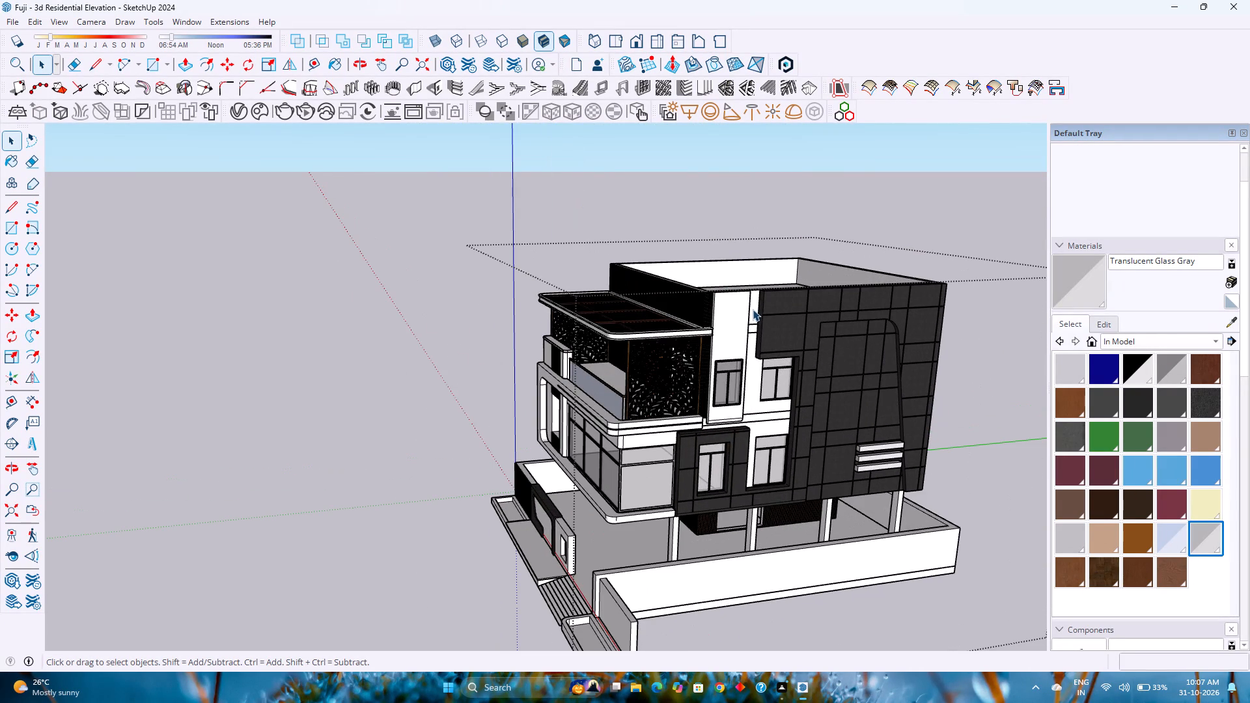
Inspect the whole house from above and from the front corner, including the roof, screens and side-wall windows.
middle_click_drag(751, 309, 751, 310)
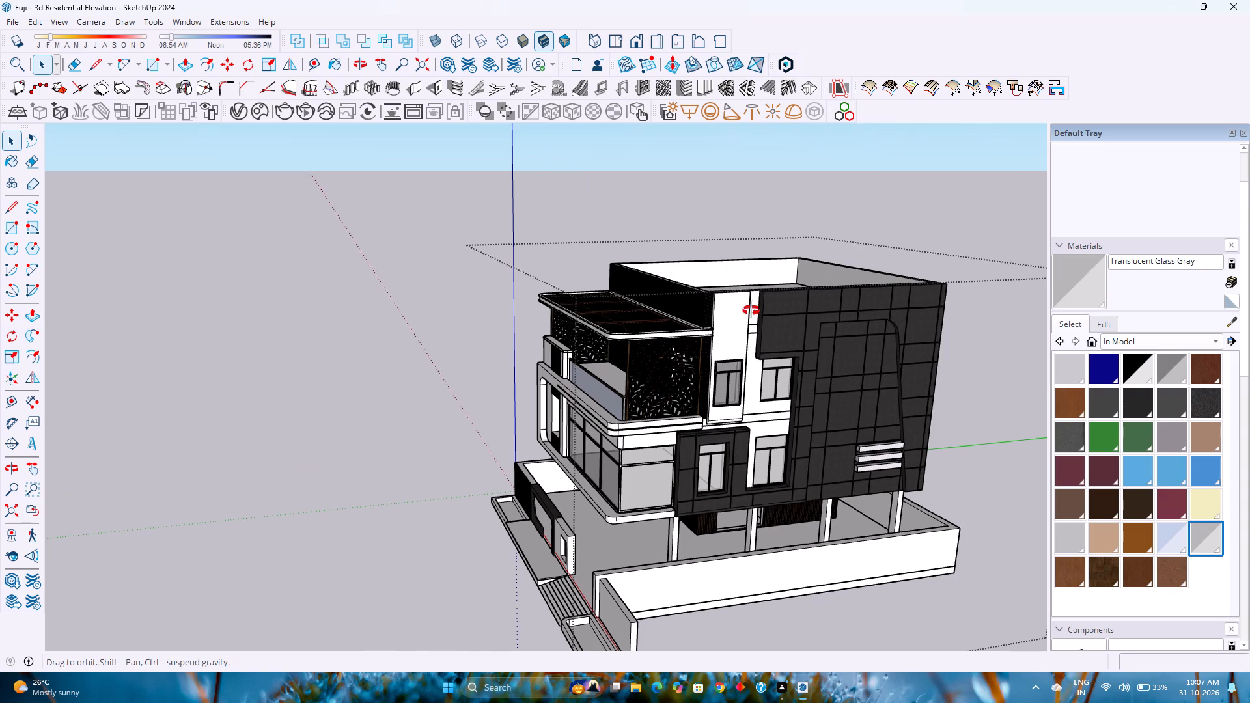
middle_click_drag(751, 310, 723, 407)
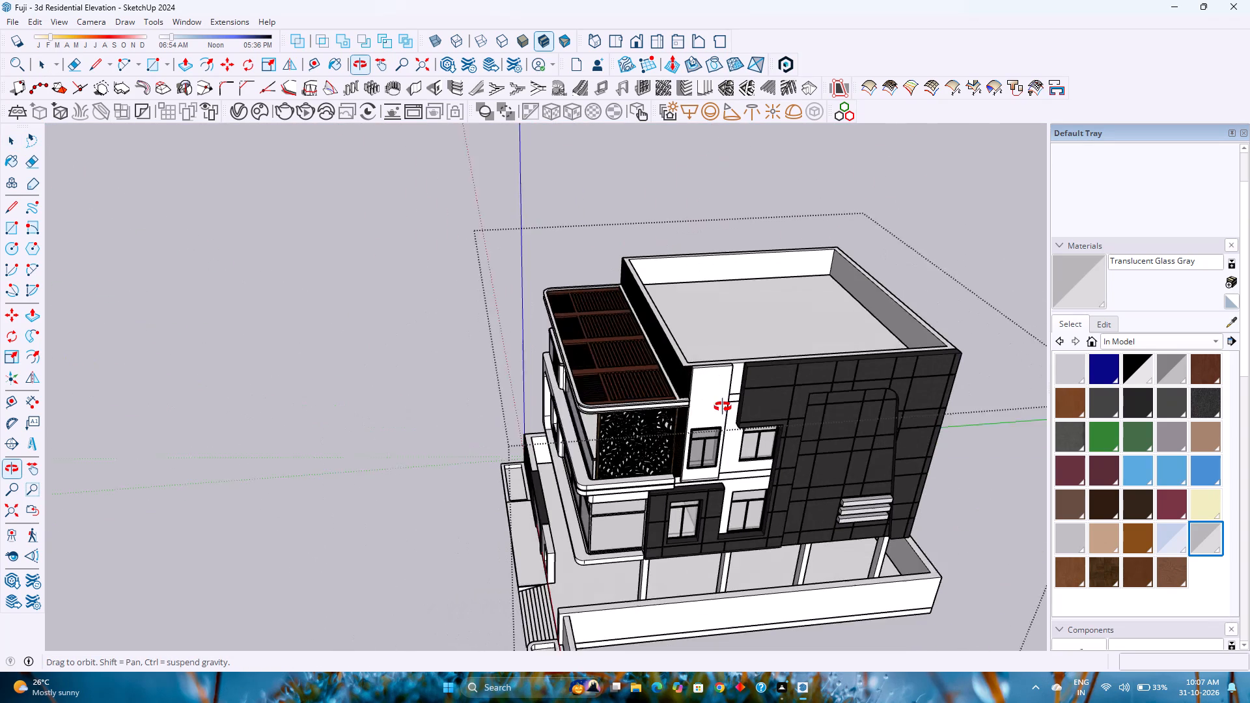
middle_click_drag(723, 407, 725, 407)
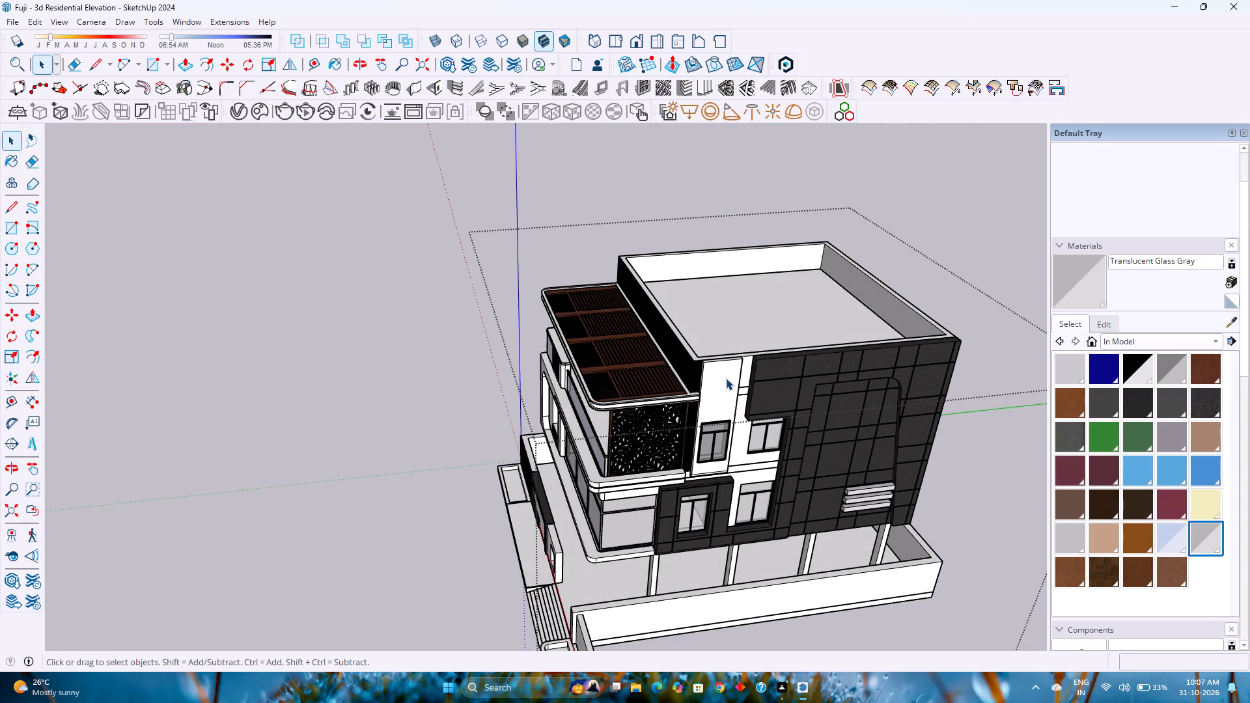
scroll(726, 378, "down", 4)
middle_click_drag(721, 390, 760, 350)
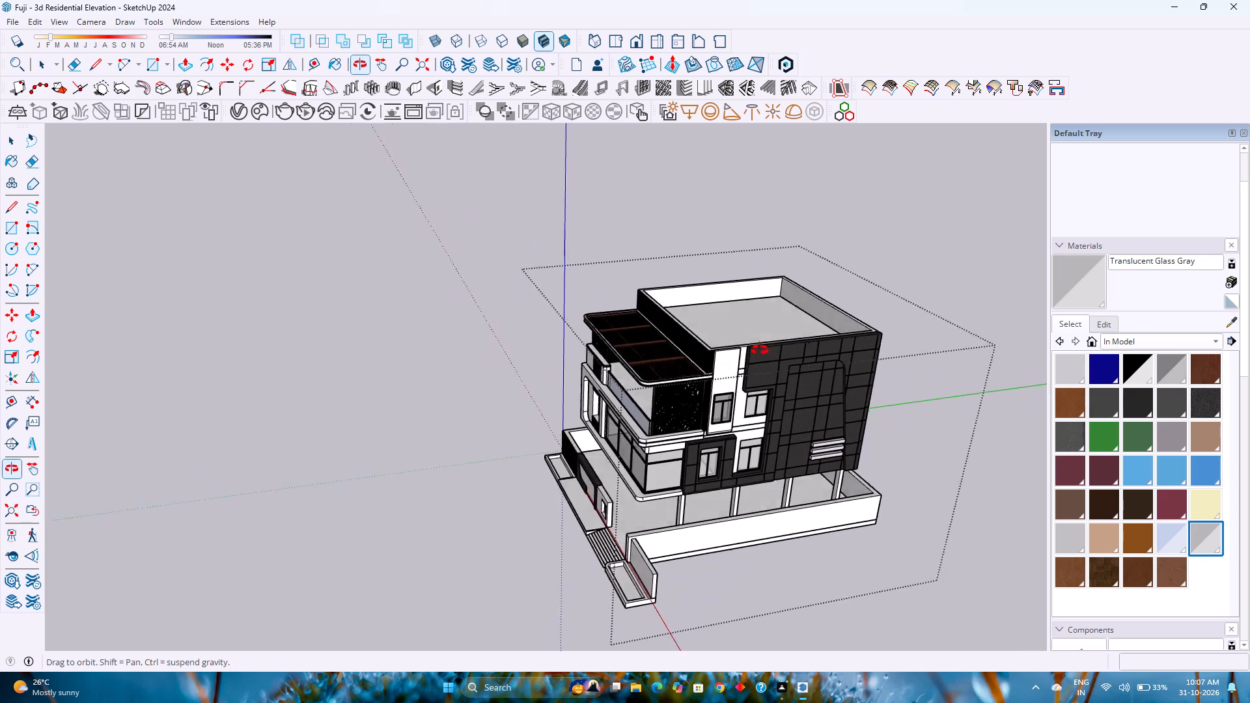
middle_click_drag(760, 350, 783, 326)
scroll(715, 377, "up", 6)
middle_click_drag(656, 428, 720, 373)
scroll(717, 366, "up", 3)
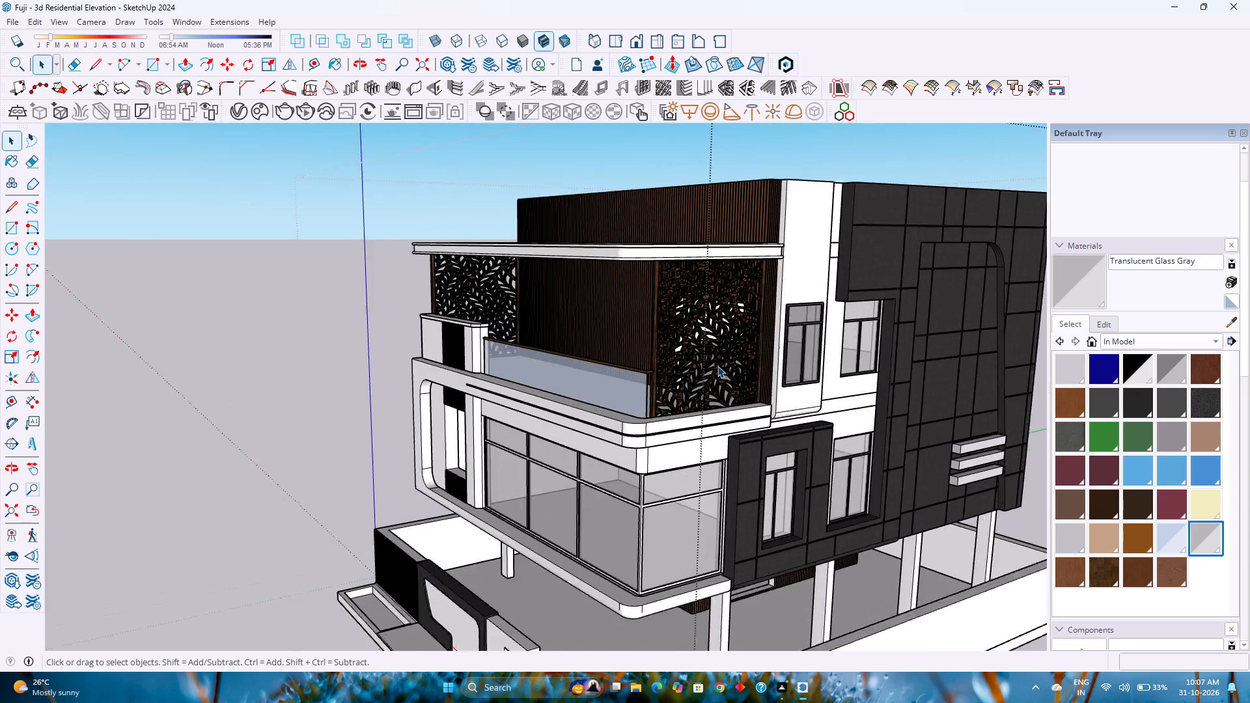
scroll(717, 366, "up", 10)
scroll(717, 359, "down", 9)
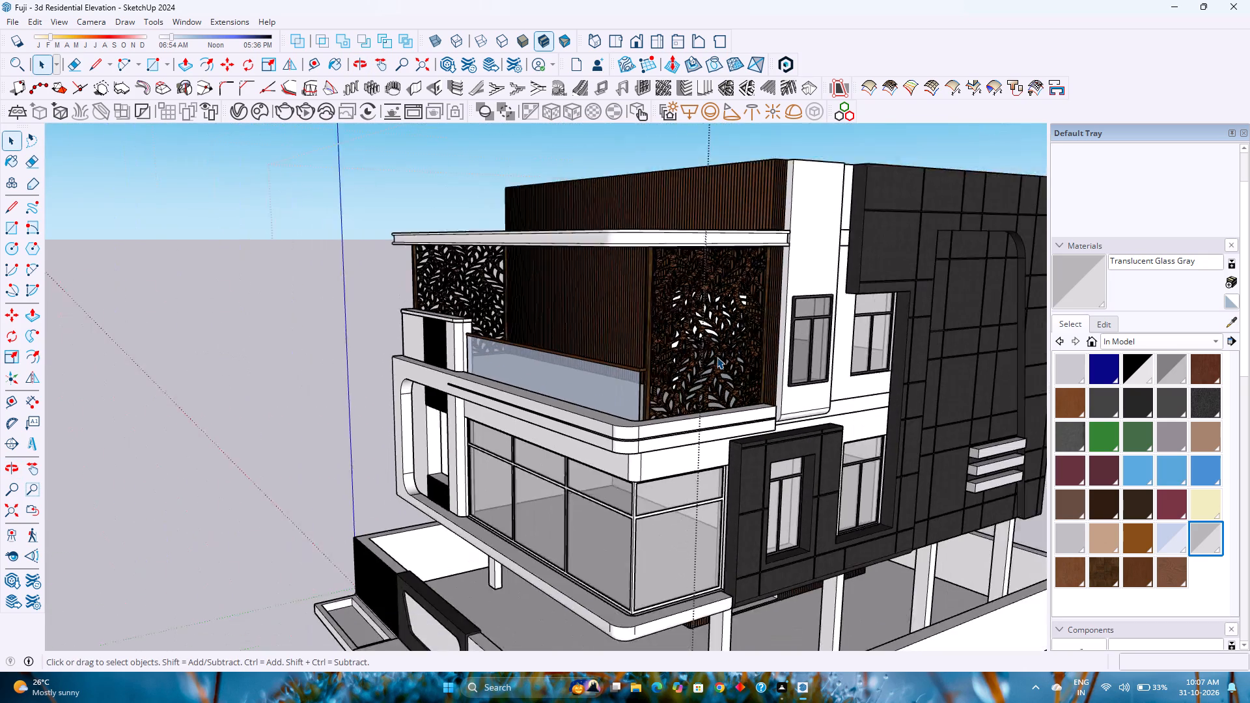
scroll(717, 357, "down", 5)
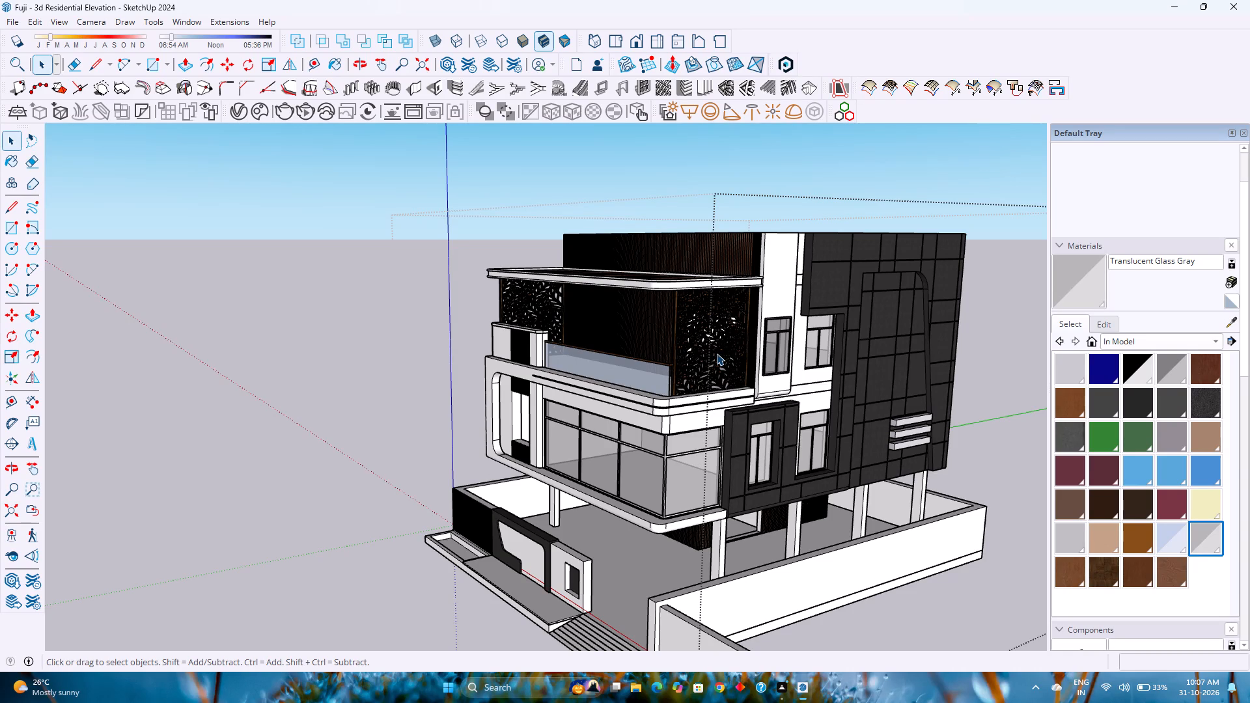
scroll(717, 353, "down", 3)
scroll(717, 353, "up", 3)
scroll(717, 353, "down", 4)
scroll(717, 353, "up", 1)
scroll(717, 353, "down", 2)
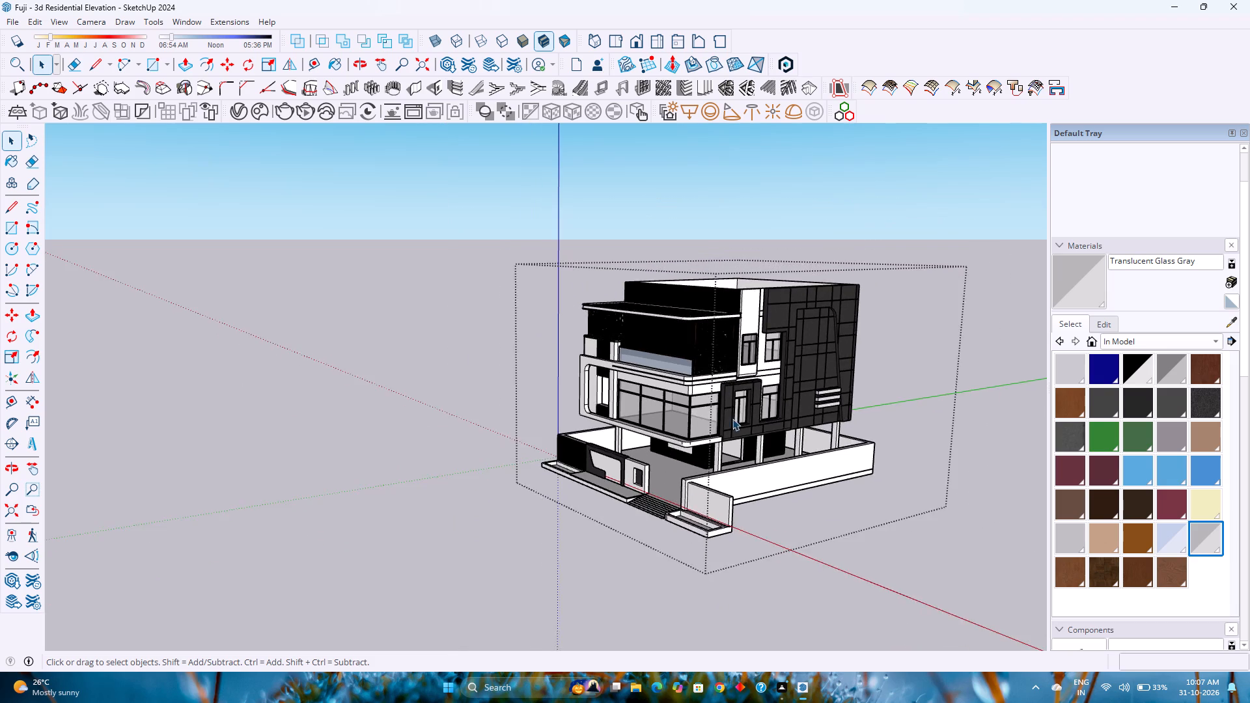
Paint the whole first-floor corner window frame, including its mullions and crossbars, with the Metal Seamed material.
scroll(732, 419, "up", 5)
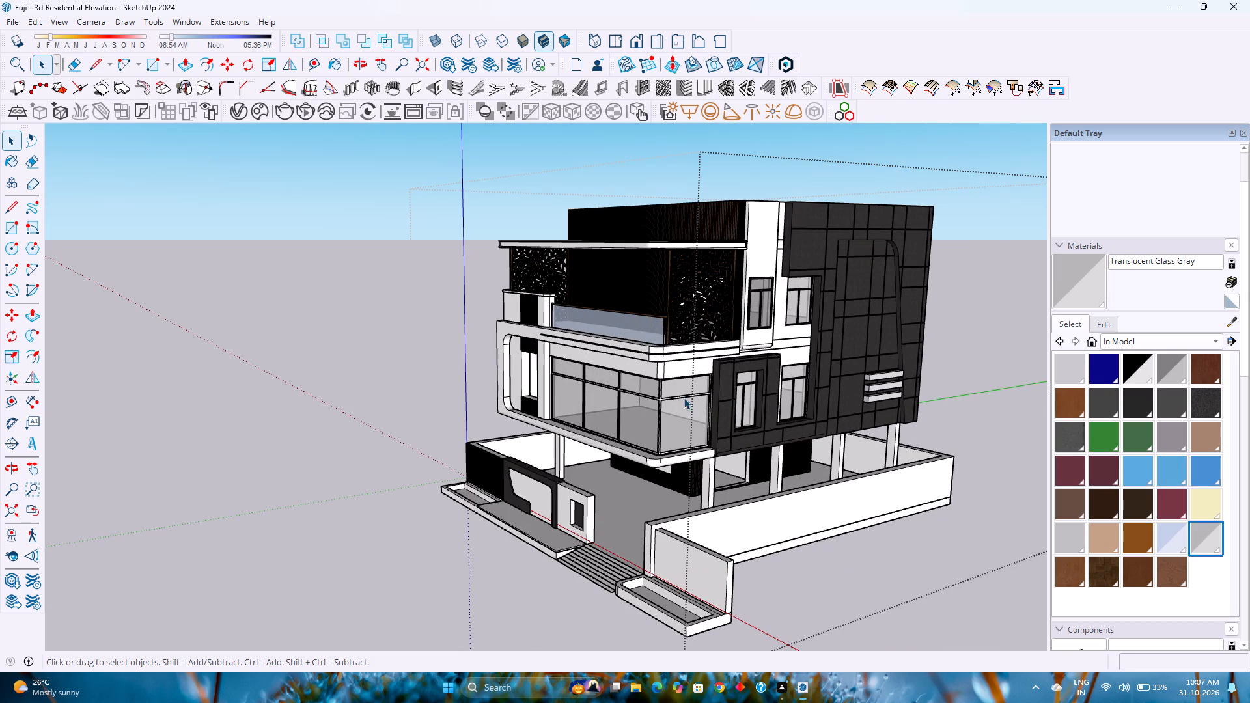
scroll(680, 393, "up", 12)
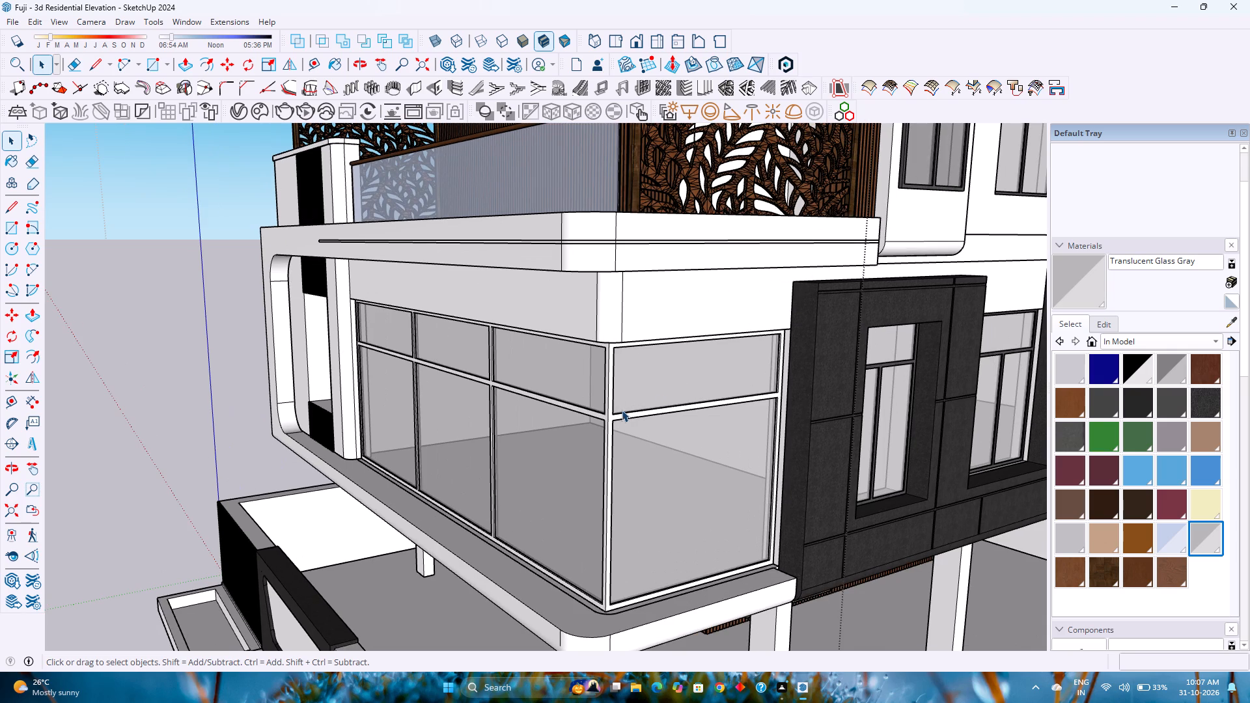
double_click(611, 416)
left_click(611, 416)
double_click(611, 416)
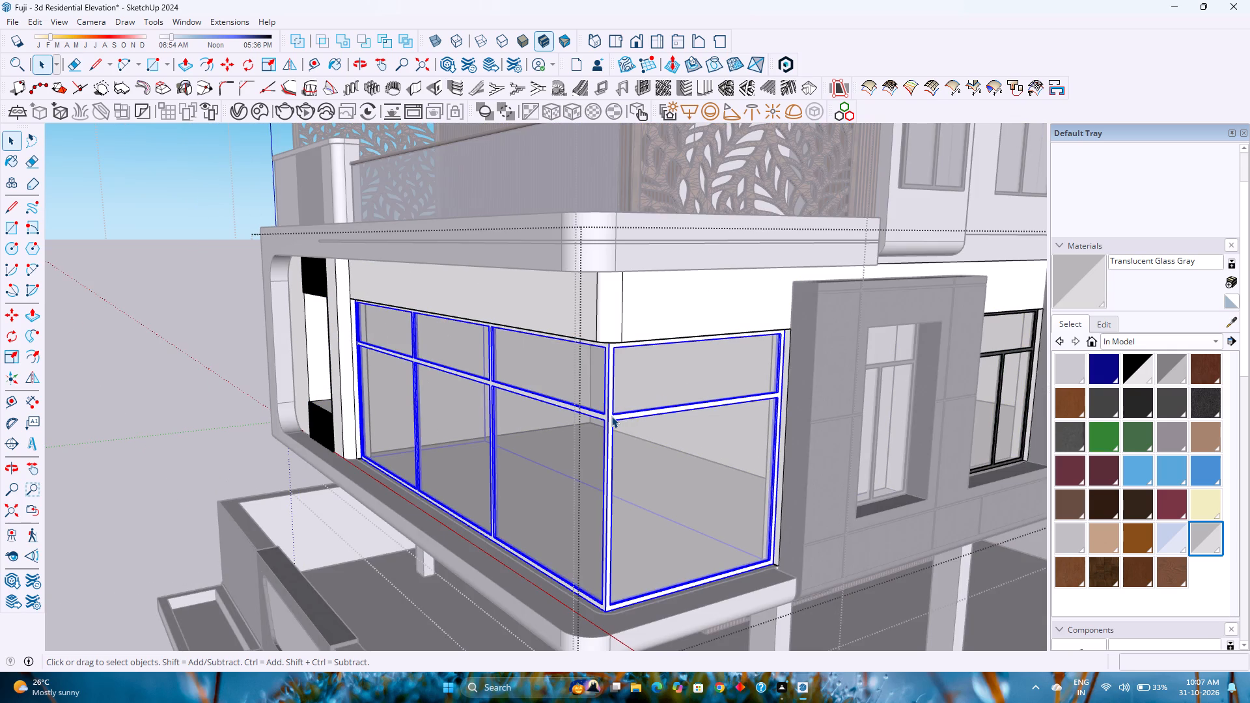
triple_click(611, 416)
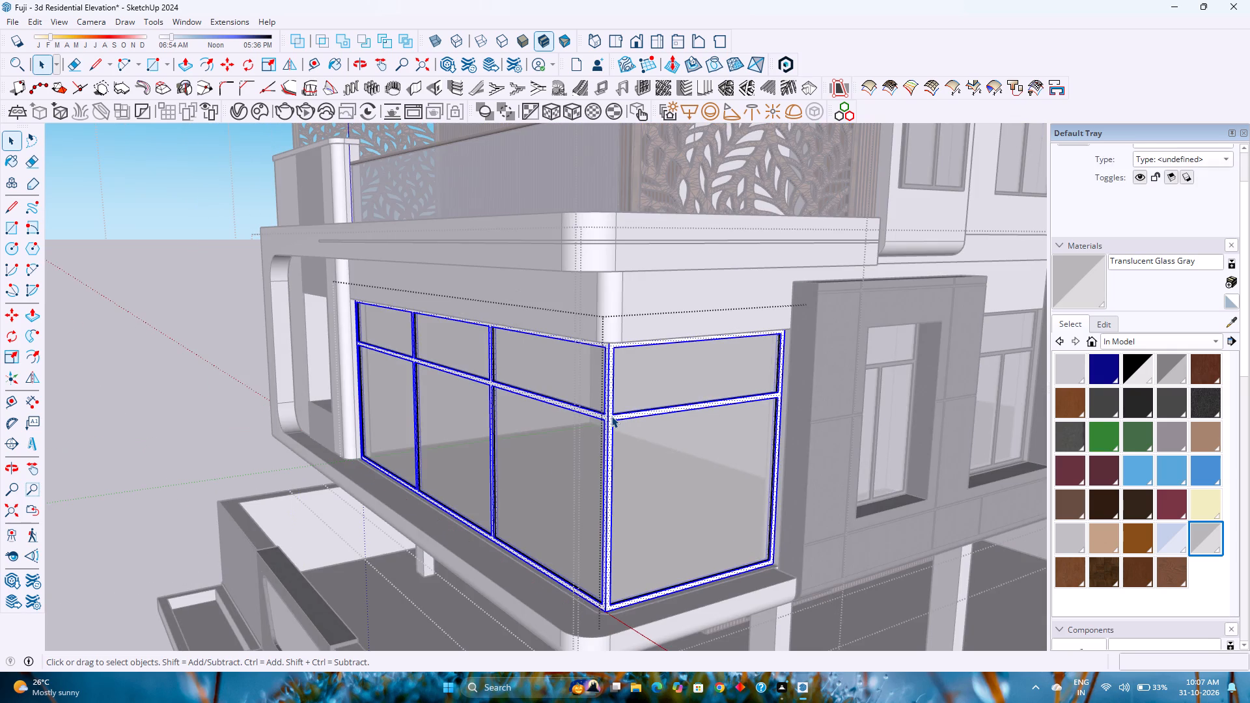
triple_click(611, 416)
left_click(611, 416)
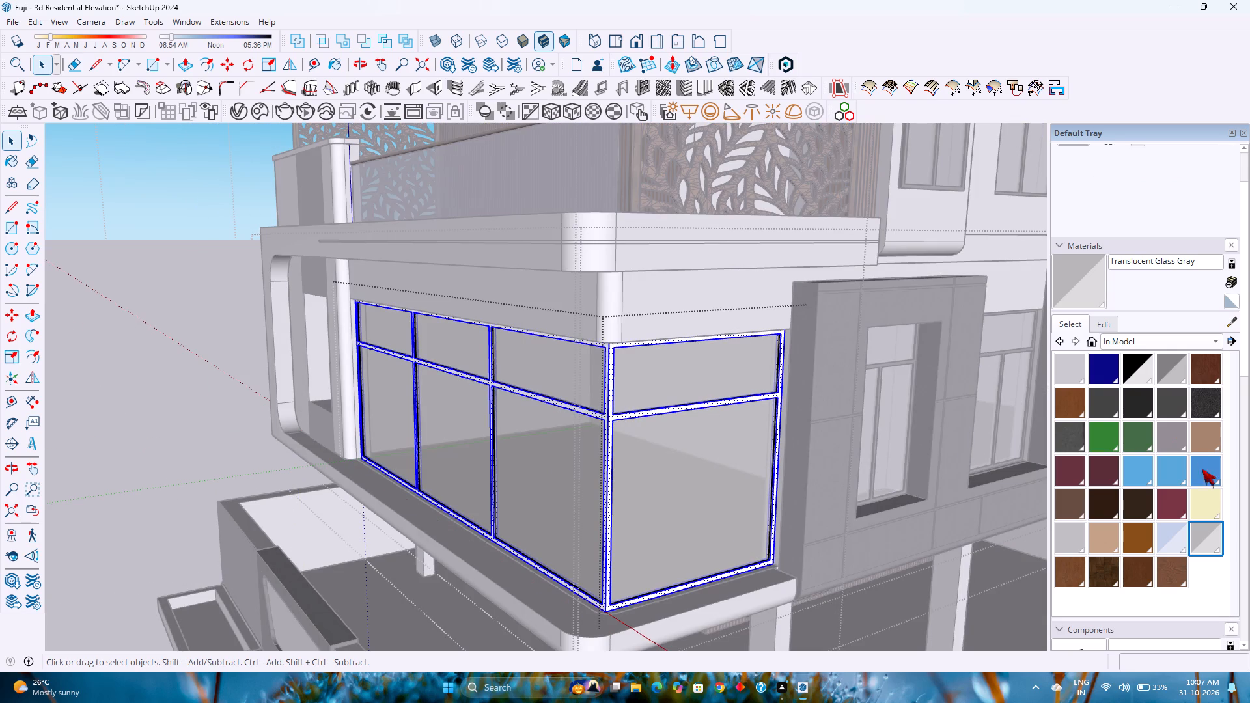
left_click(1077, 428)
scroll(620, 419, "up", 5)
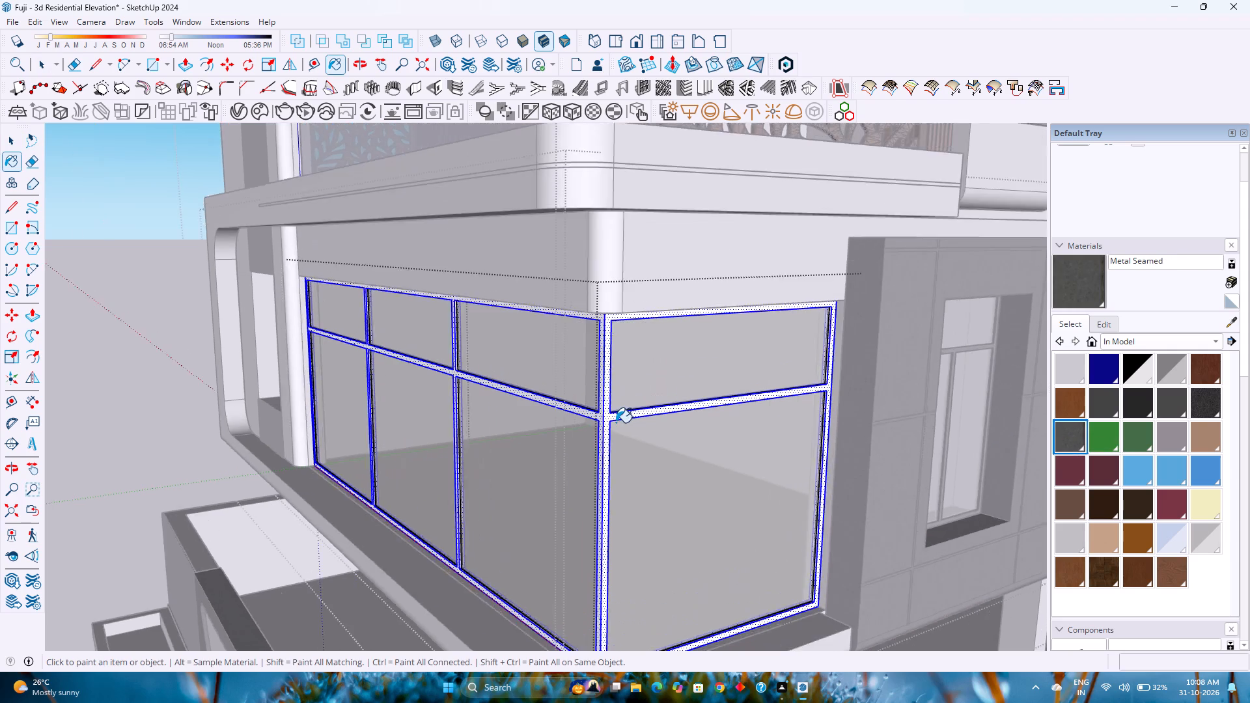
scroll(616, 422, "up", 8)
left_click(603, 406)
scroll(603, 406, "up", 10)
middle_click_drag(603, 406, 464, 422)
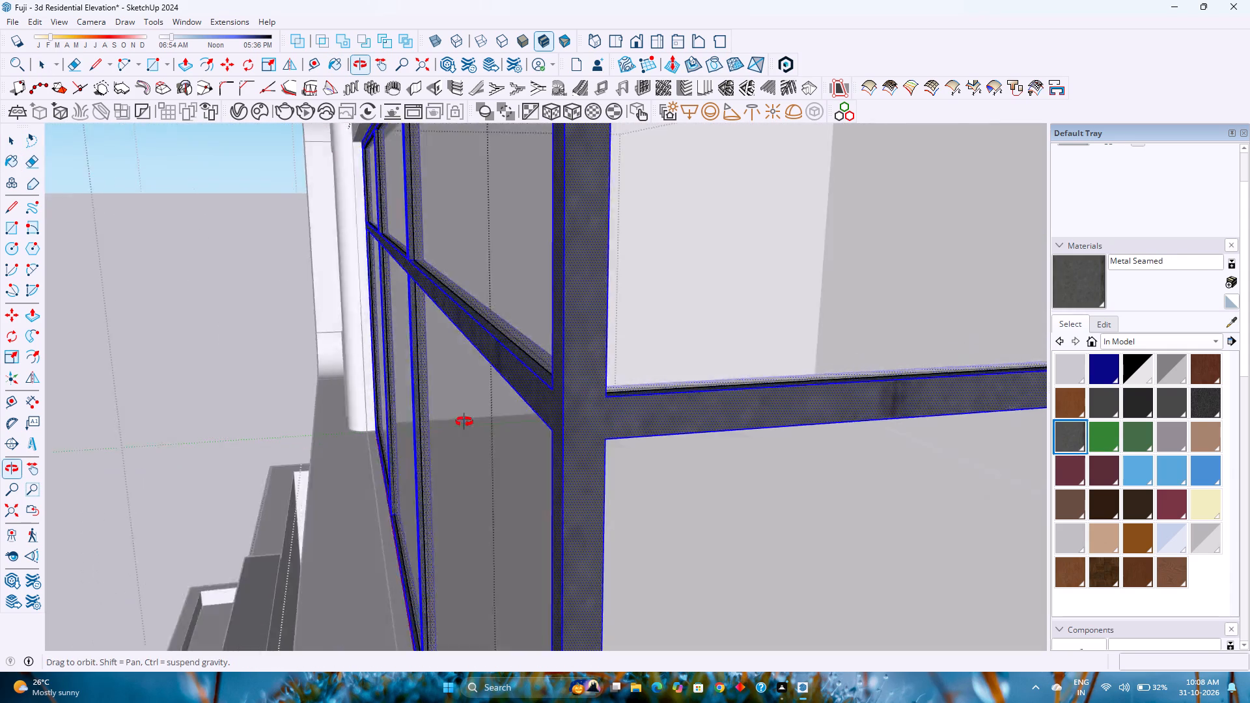
middle_click_drag(464, 422, 670, 426)
scroll(670, 425, "down", 11)
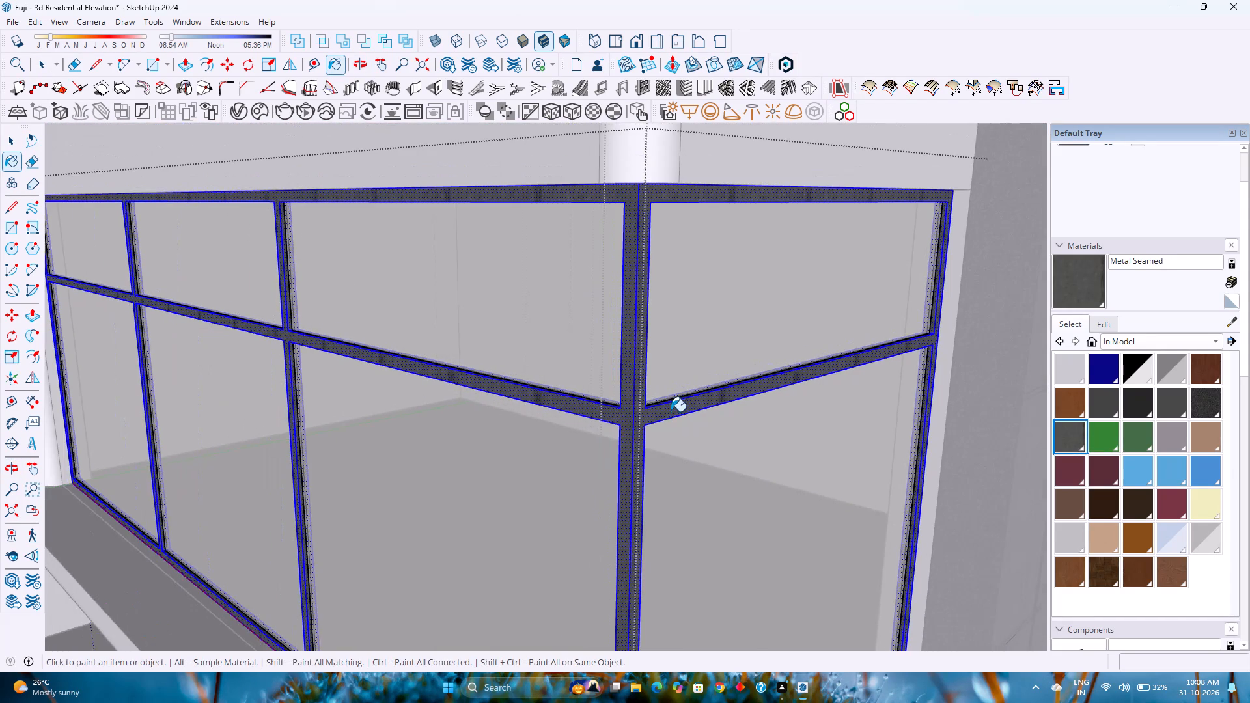
key("space")
scroll(671, 411, "down", 5)
key("Escape")
scroll(671, 402, "down", 15)
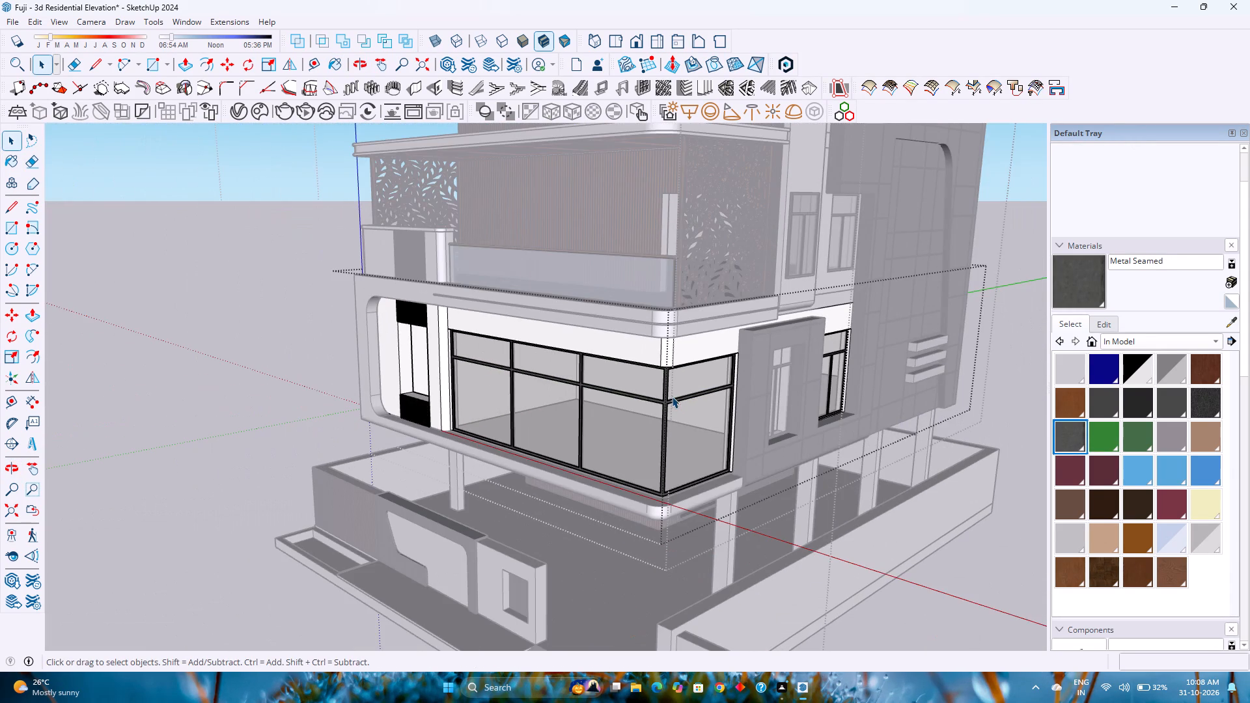
key("Escape")
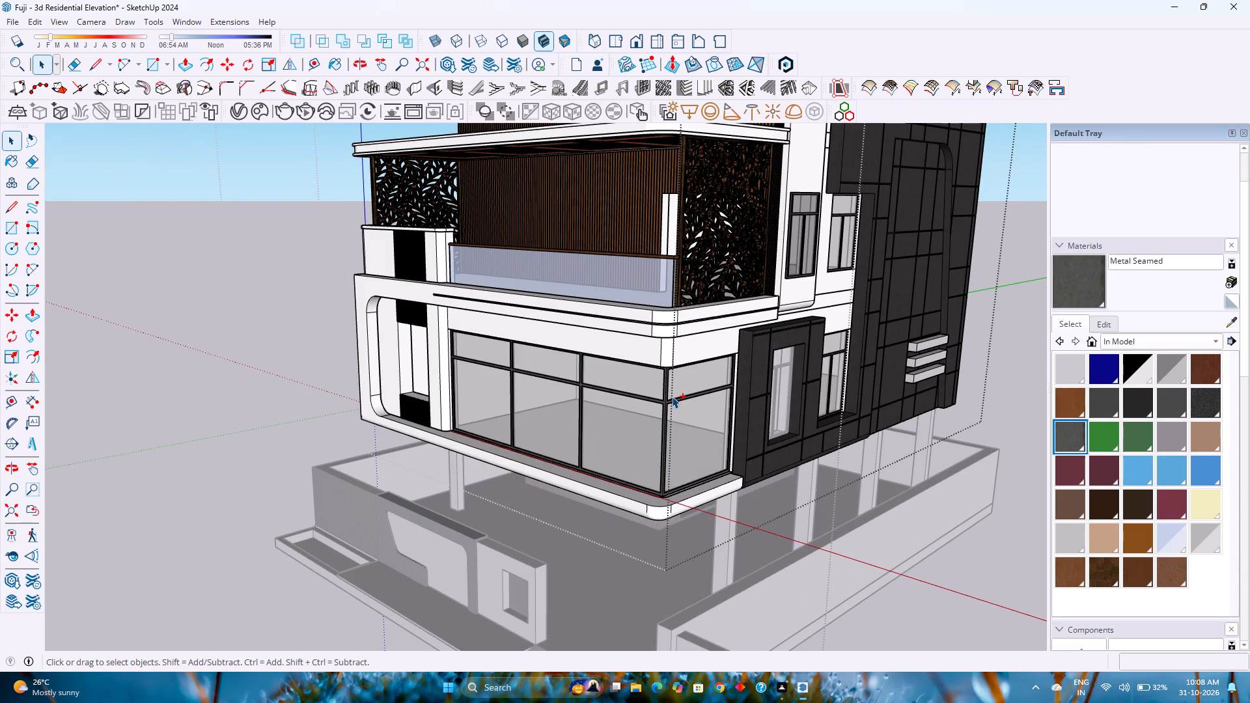
Save the residential elevation model.
key("ctrl+s")
Leave the building group and inspect the whole house from the front corner and the front.
scroll(700, 342, "down", 5)
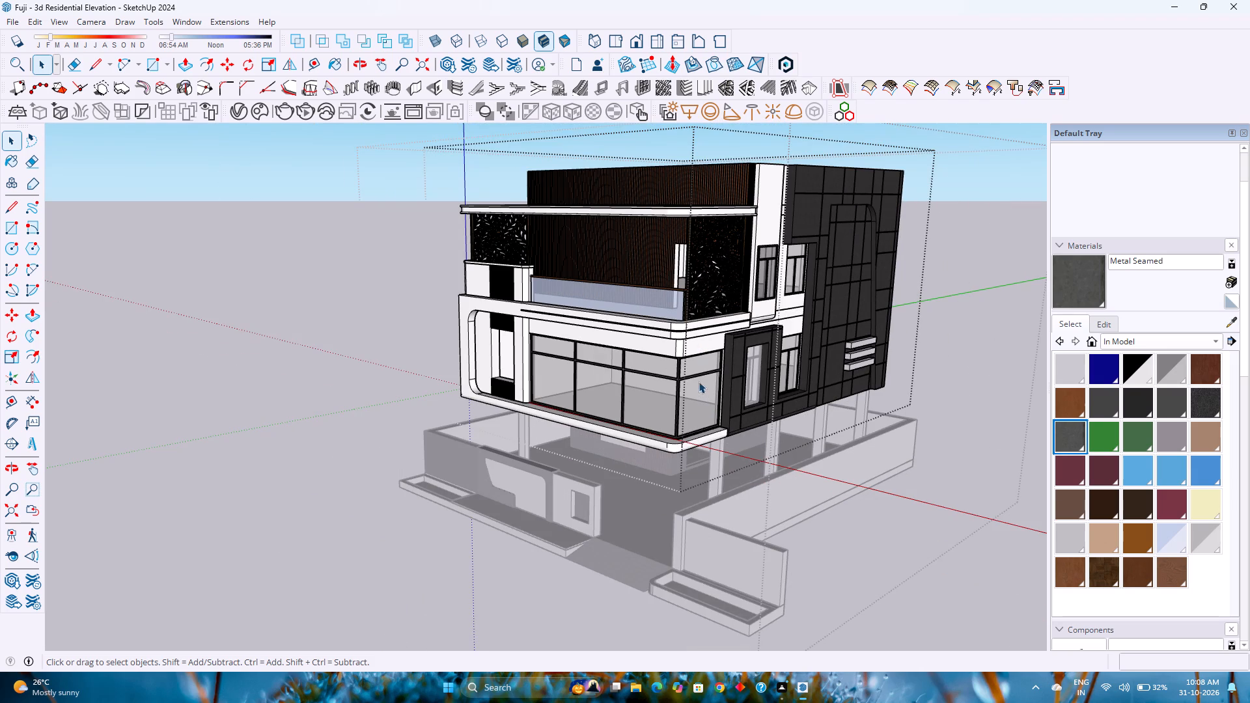
key("Escape")
key("Escape")
middle_click_drag(523, 346, 508, 413, "shift")
middle_click(508, 413, "shift")
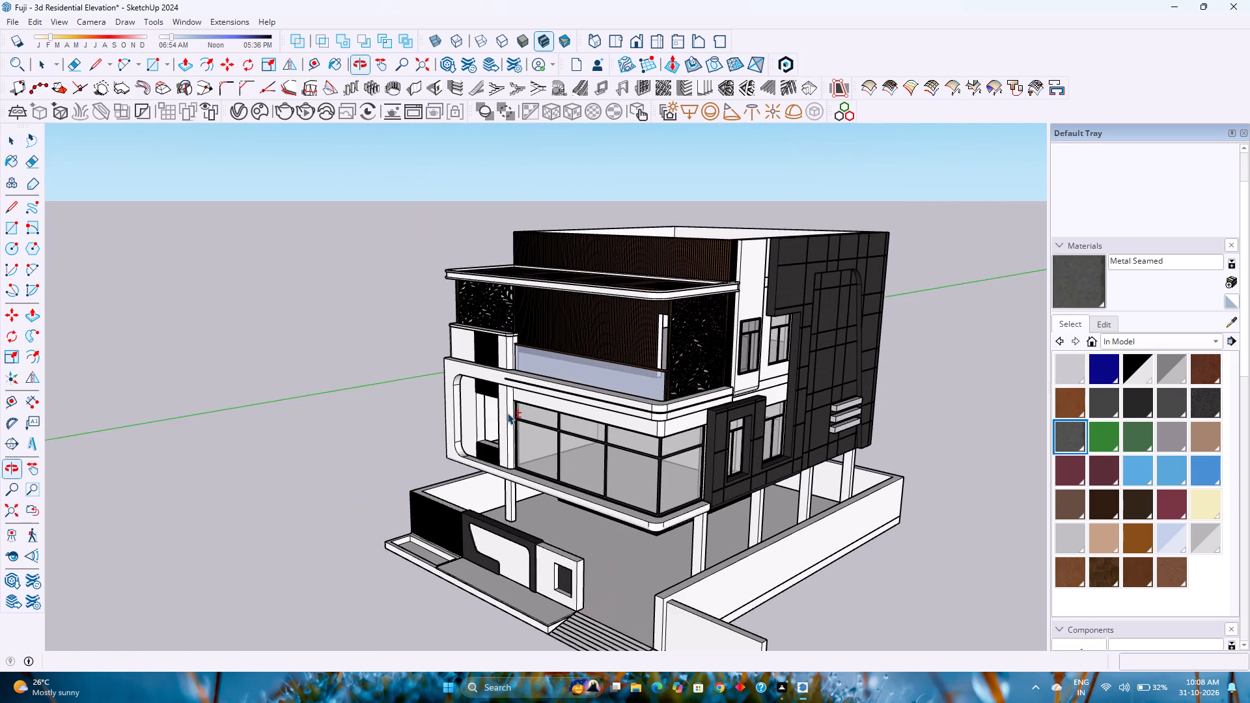
middle_click_drag(507, 413, 539, 371)
middle_click(539, 371)
middle_click_drag(558, 374, 453, 396, "shift")
middle_click_drag(476, 395, 609, 374)
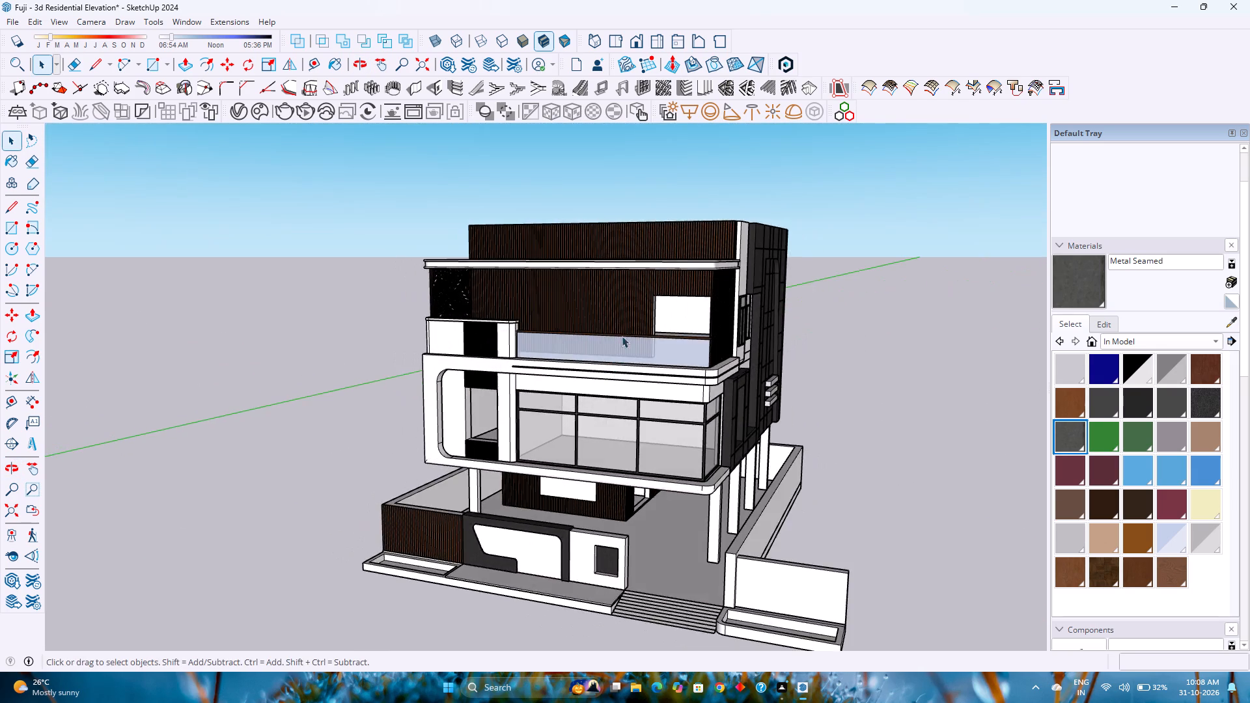
Examine the upper floor around the pergola roof, the glass balcony railing and the opening in the slatted wood wall.
scroll(639, 312, "up", 5)
middle_click_drag(624, 328, 758, 363)
scroll(904, 380, "up", 3)
scroll(813, 364, "down", 1)
middle_click(805, 366)
middle_click_drag(807, 368, 863, 415)
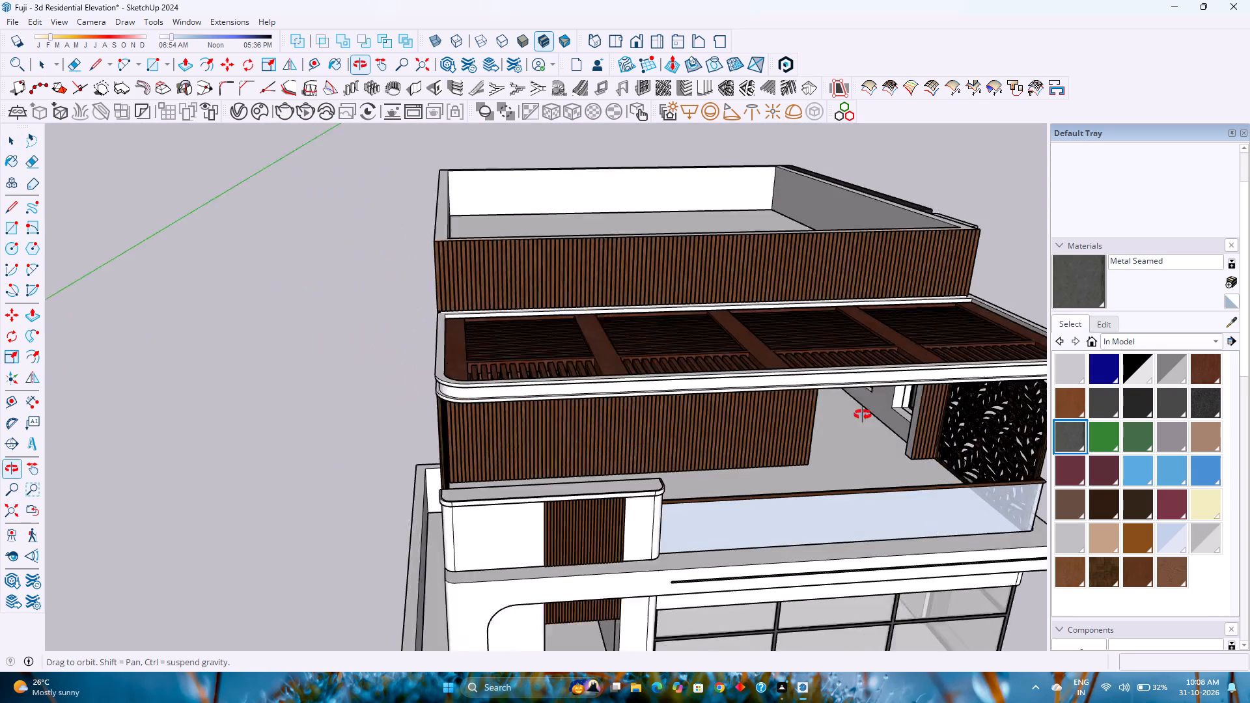
middle_click_drag(863, 415, 880, 422)
scroll(978, 447, "up", 1, "shift")
middle_click_drag(964, 443, 953, 437, "shift")
middle_click(953, 437, "shift")
middle_click_drag(949, 435, 901, 417, "shift")
middle_click_drag(891, 413, 760, 371, "shift")
scroll(729, 372, "up", 5)
middle_click_drag(728, 381, 723, 357)
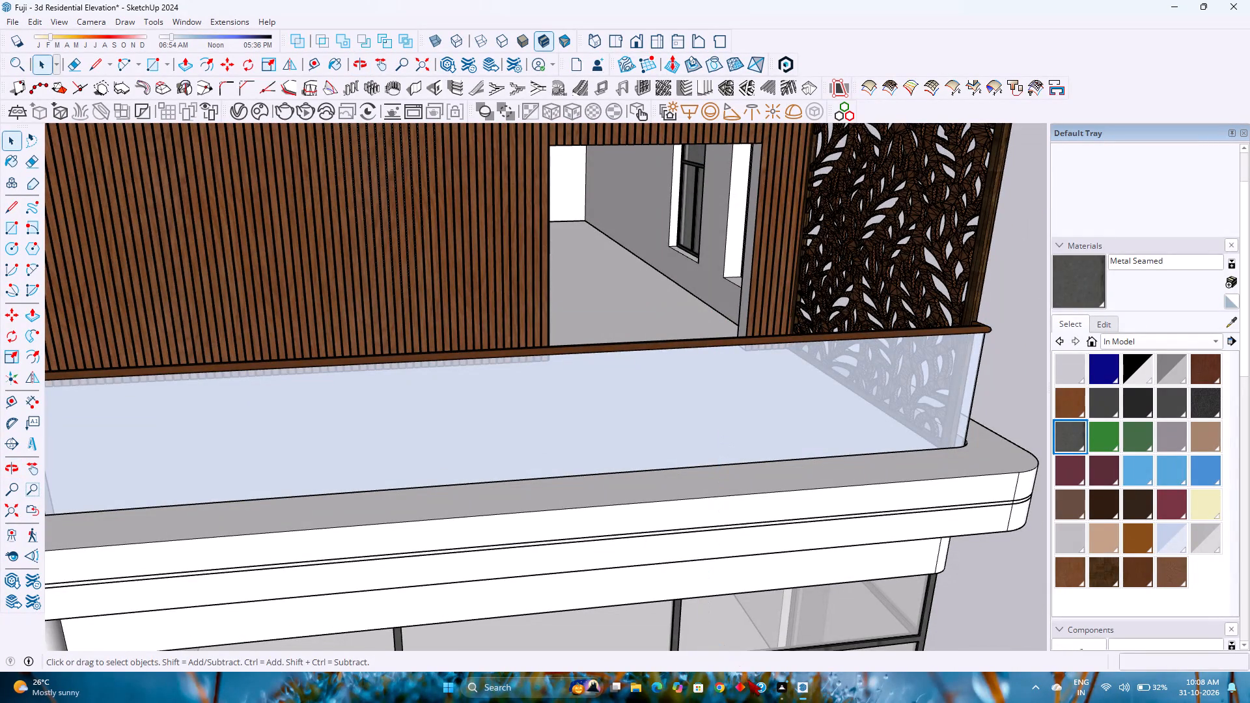
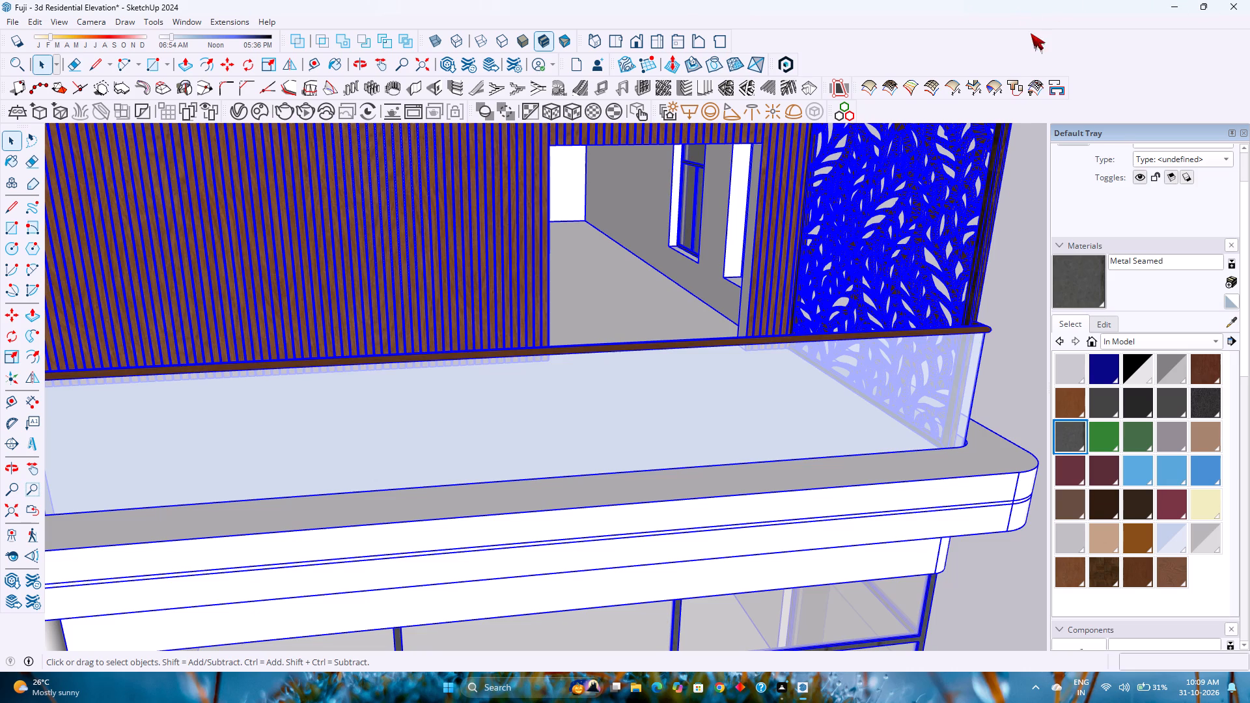
Examine the whole house from the front and the front corner, including the upper balcony, boundary walls and side cladding.
scroll(611, 277, "down", 8)
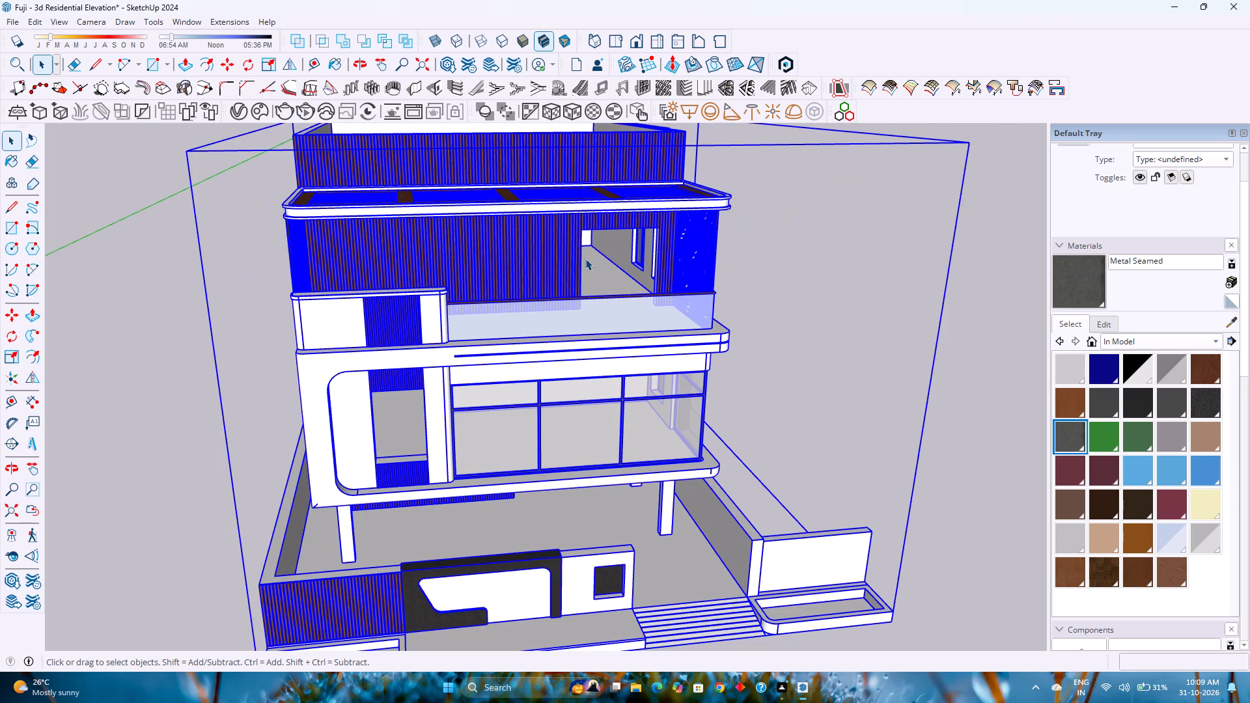
scroll(617, 264, "down", 5)
middle_click_drag(676, 332, 582, 313)
scroll(583, 337, "up", 4)
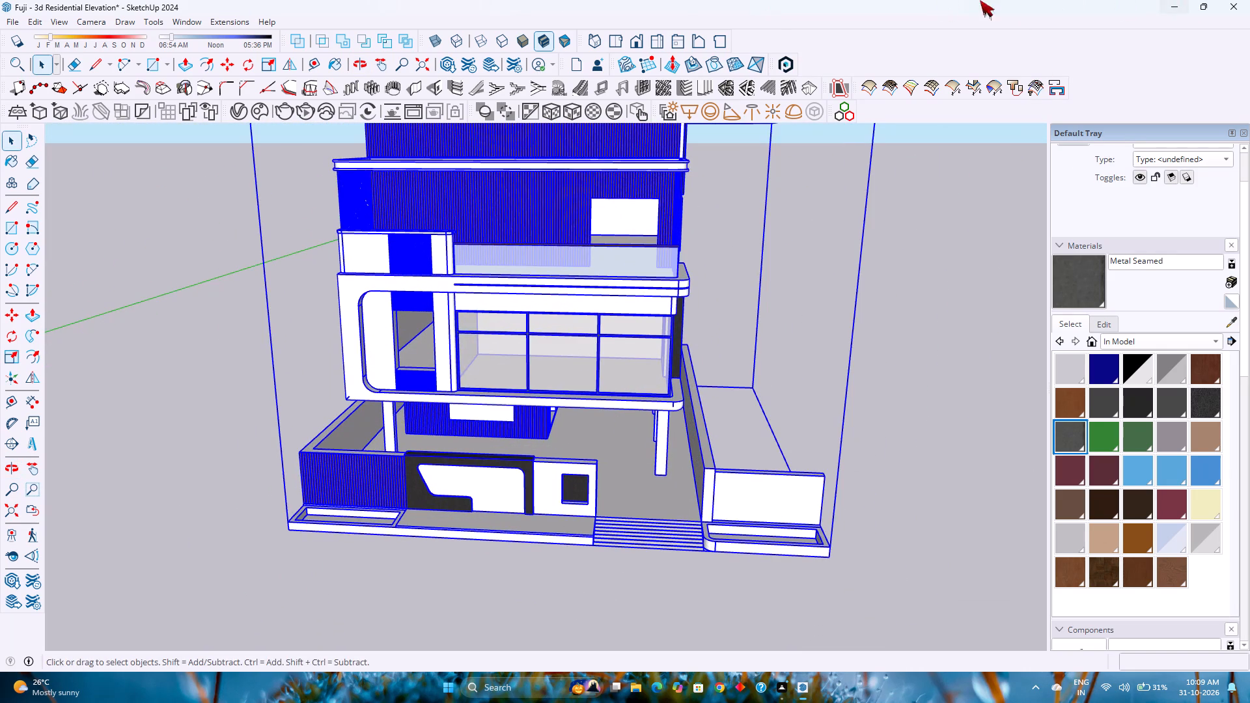
scroll(607, 281, "down", 4)
middle_click_drag(650, 340, 812, 385, "shift")
middle_click(812, 385, "shift")
middle_click_drag(788, 379, 628, 340)
middle_click(628, 340)
scroll(626, 336, "down", 4)
middle_click_drag(742, 388, 747, 365, "shift")
scroll(740, 355, "up", 2)
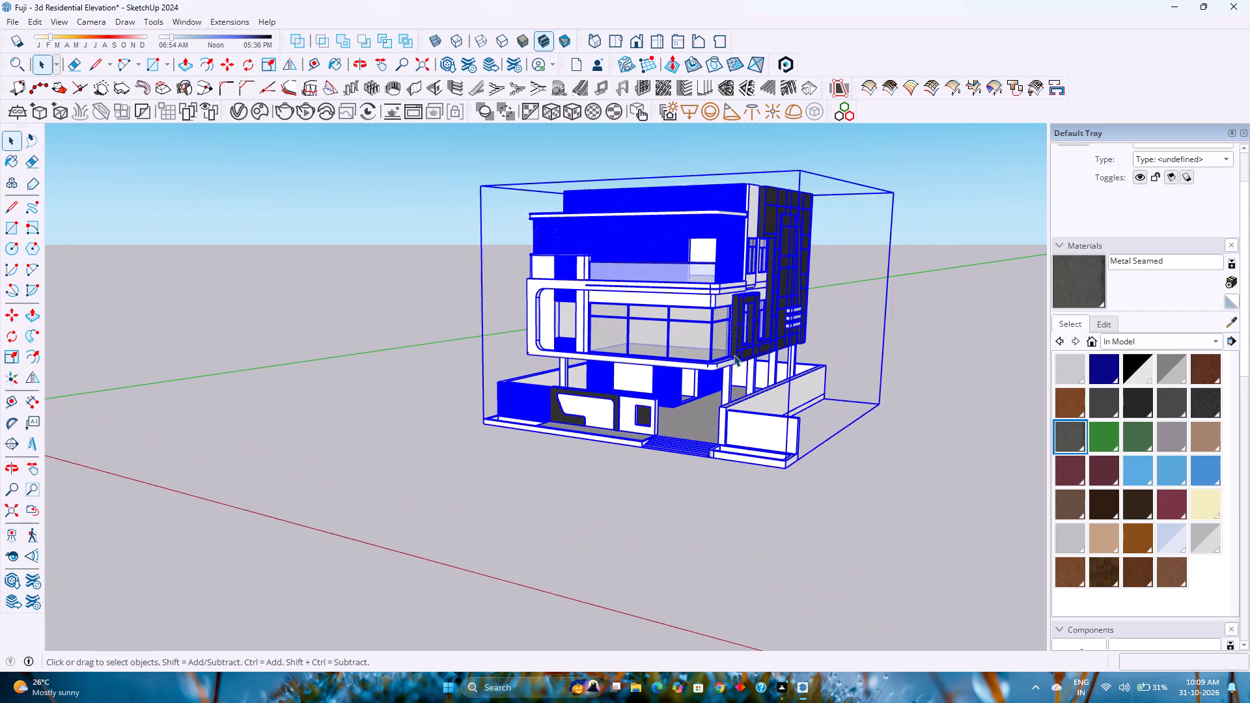
Inside the nested upper-storeys group, hide the upper-floor walls, leaf-pattern screens, roof canopy, balcony box and dark side cladding.
scroll(734, 355, "up", 1)
double_click(706, 289)
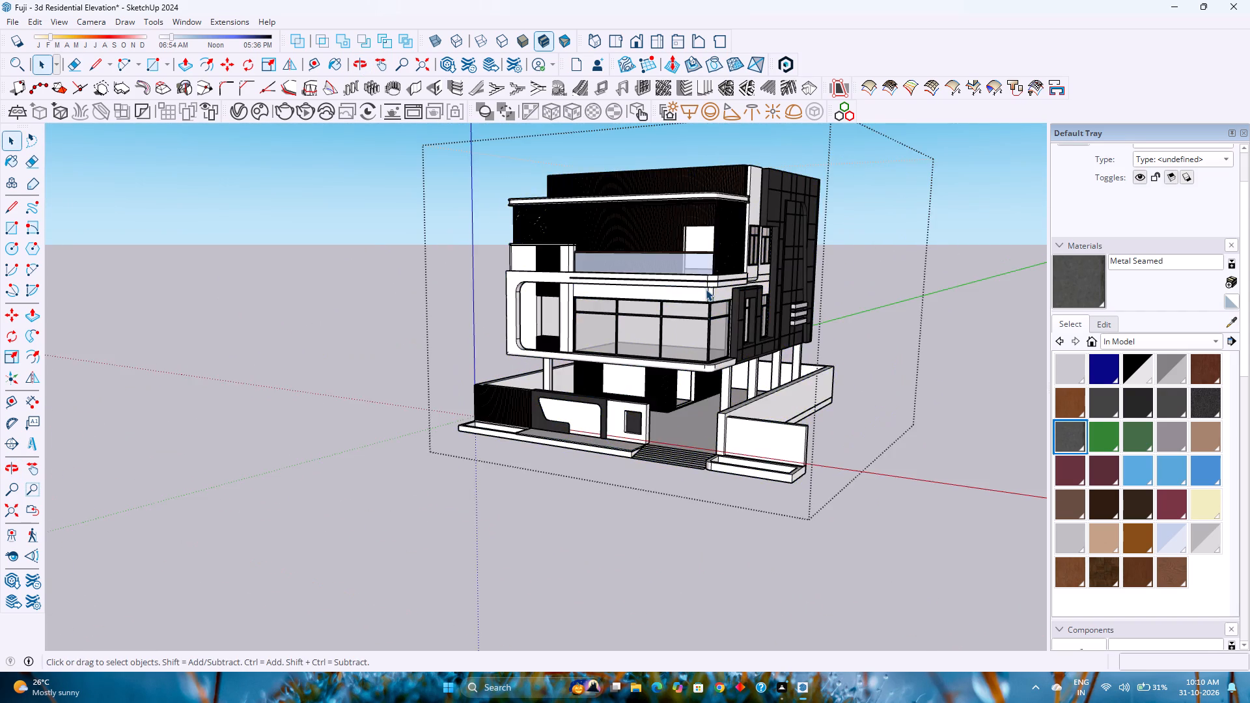
scroll(706, 289, "up", 8)
left_click(719, 269)
triple_click(719, 269)
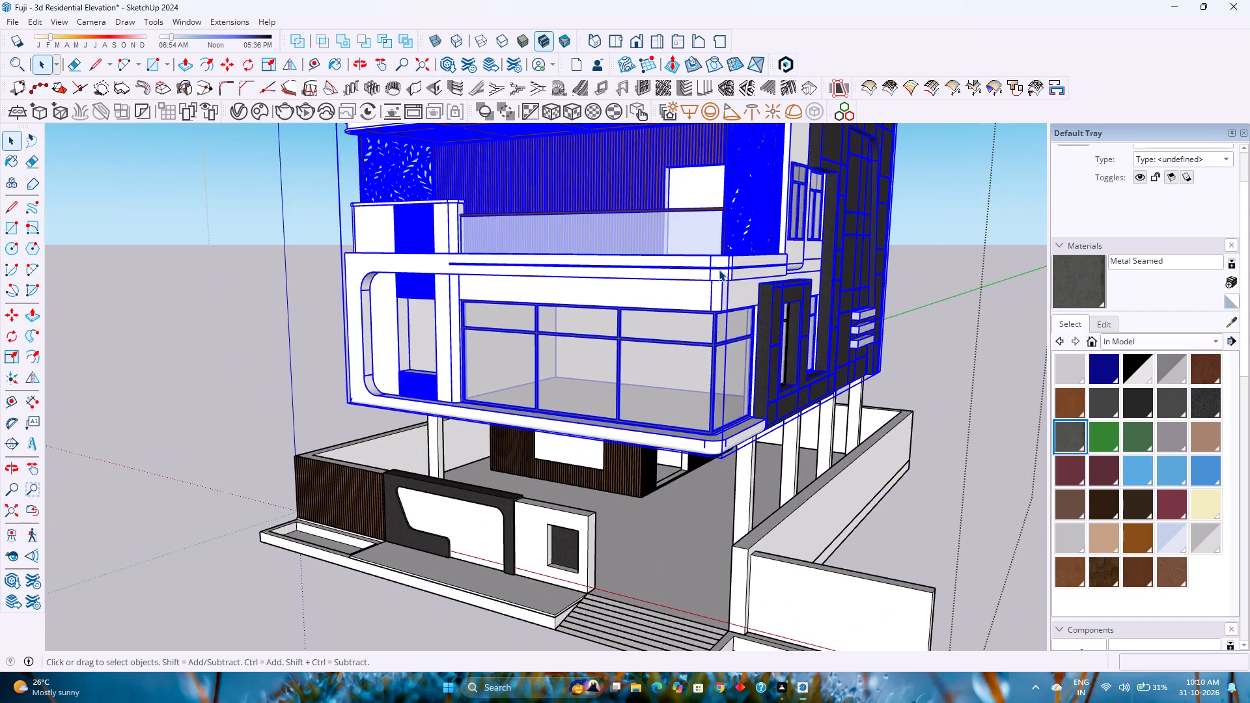
left_click(816, 262)
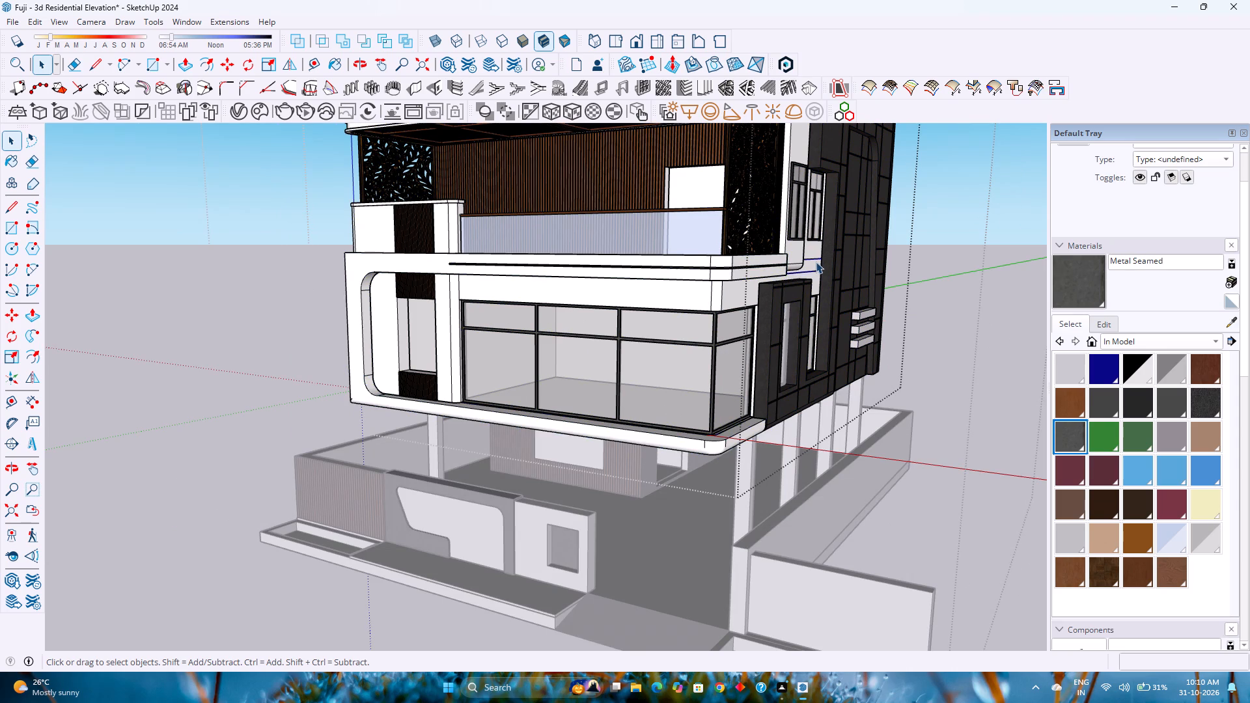
scroll(799, 264, "down", 4)
middle_click_drag(797, 268, 718, 314)
middle_click(718, 314)
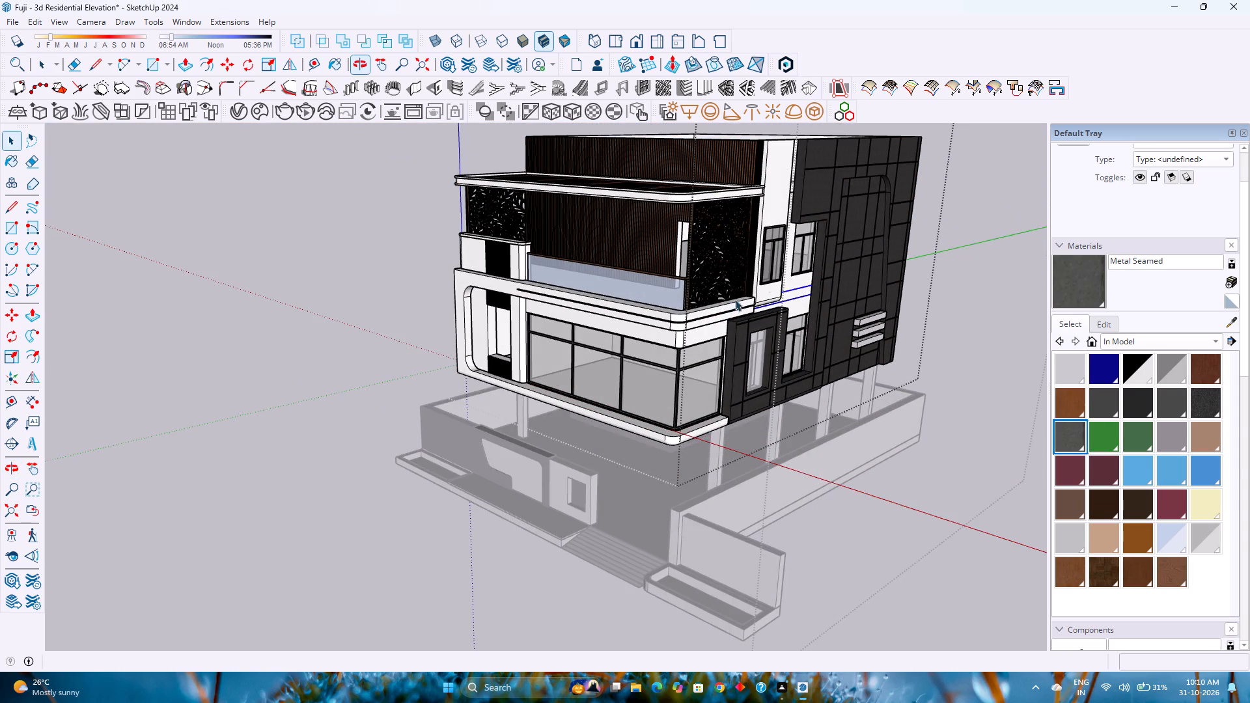
left_click(760, 213, "ctrl")
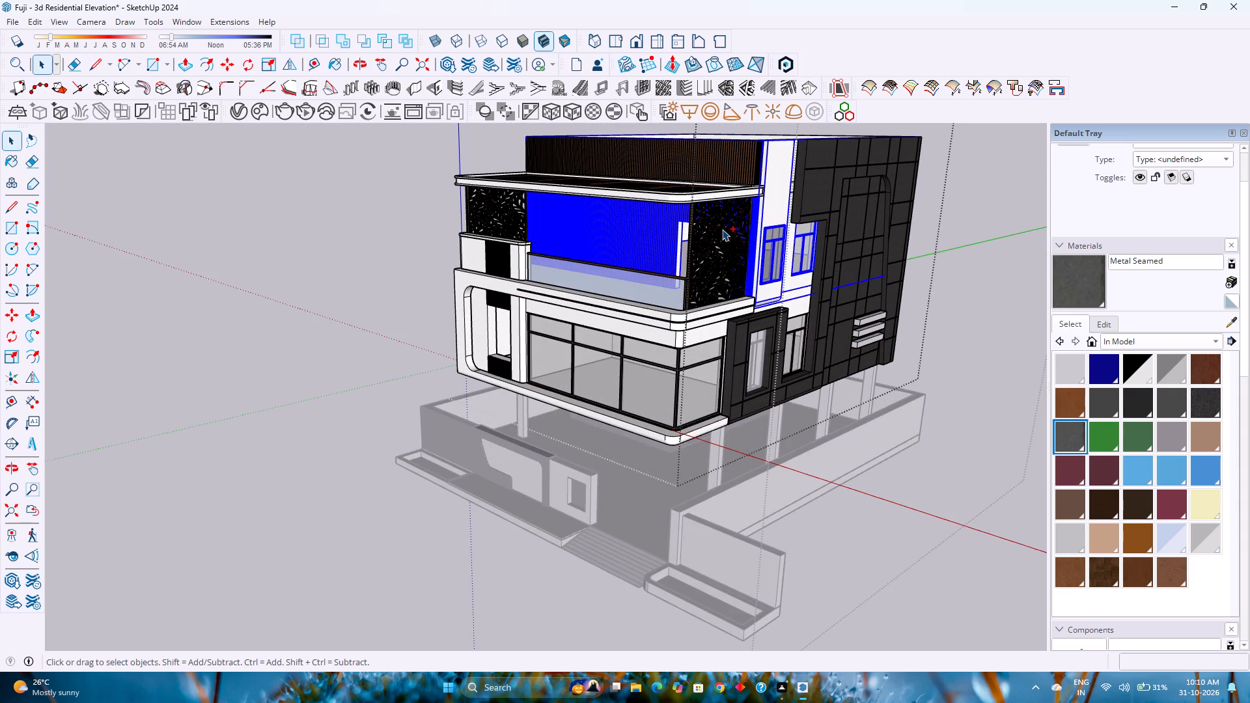
left_click(722, 229, "ctrl")
left_click(682, 292, "ctrl")
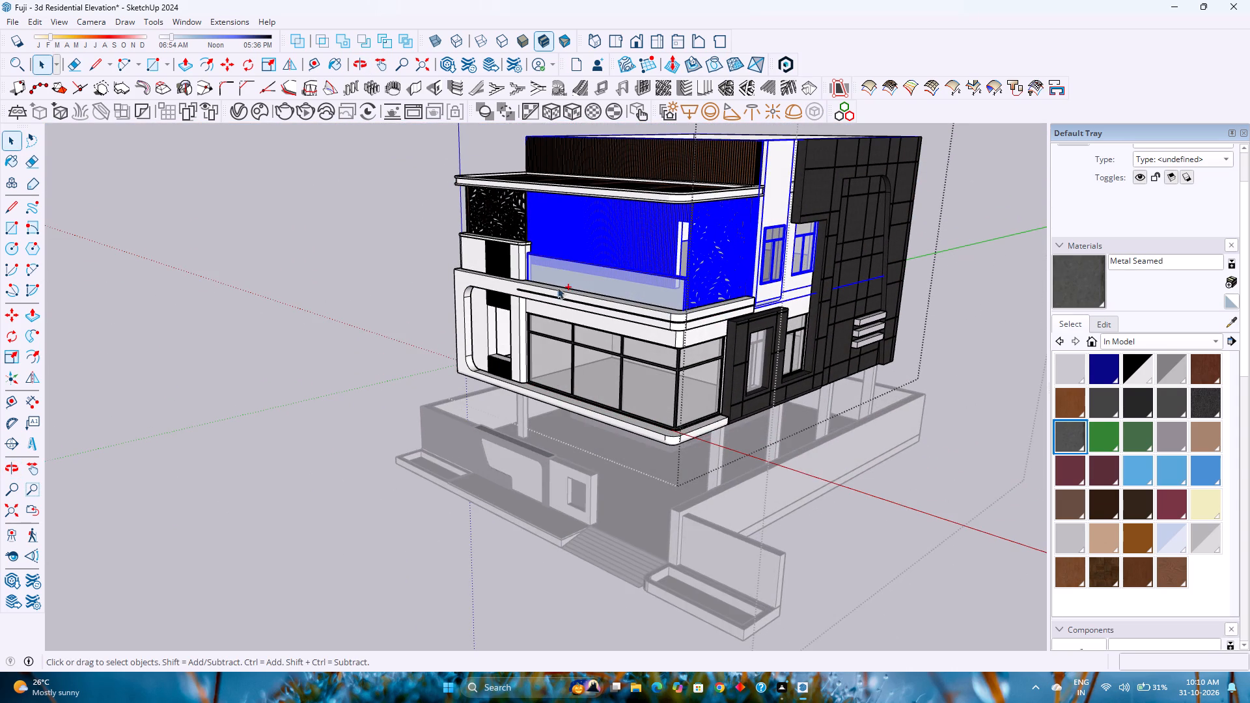
left_click(512, 252, "ctrl")
left_click(516, 214, "ctrl")
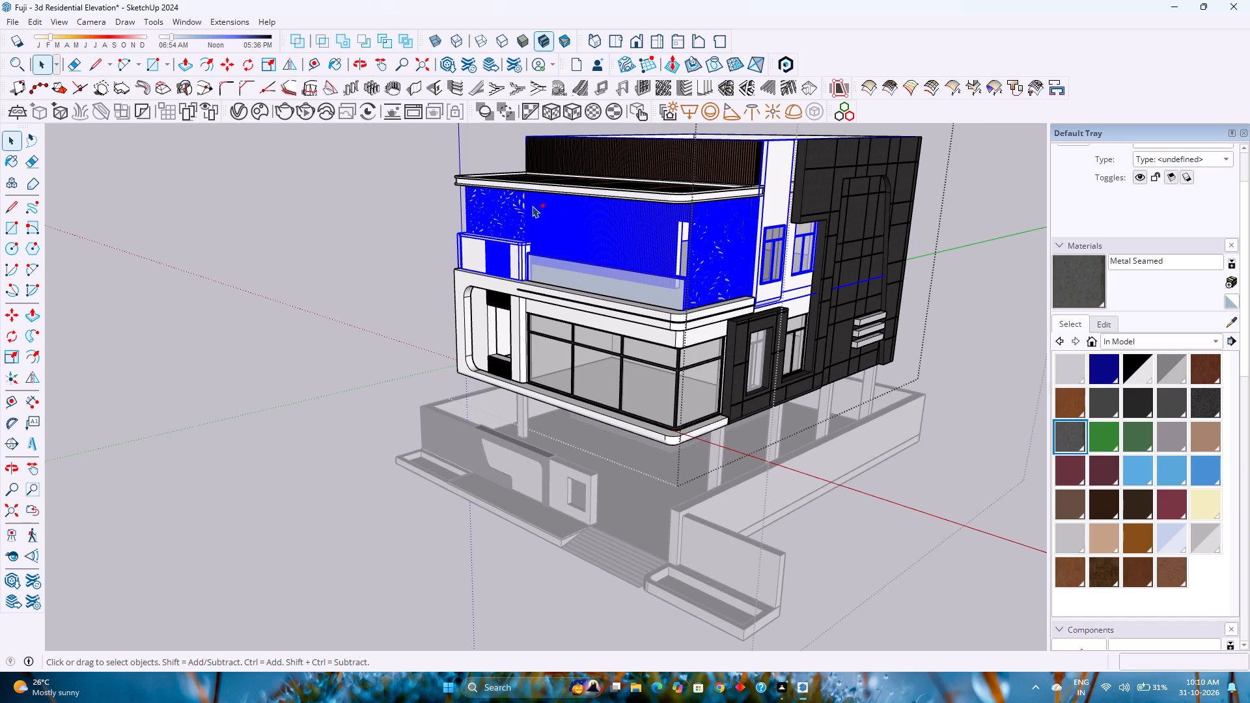
left_click(567, 189, "ctrl")
scroll(779, 306, "up", 1)
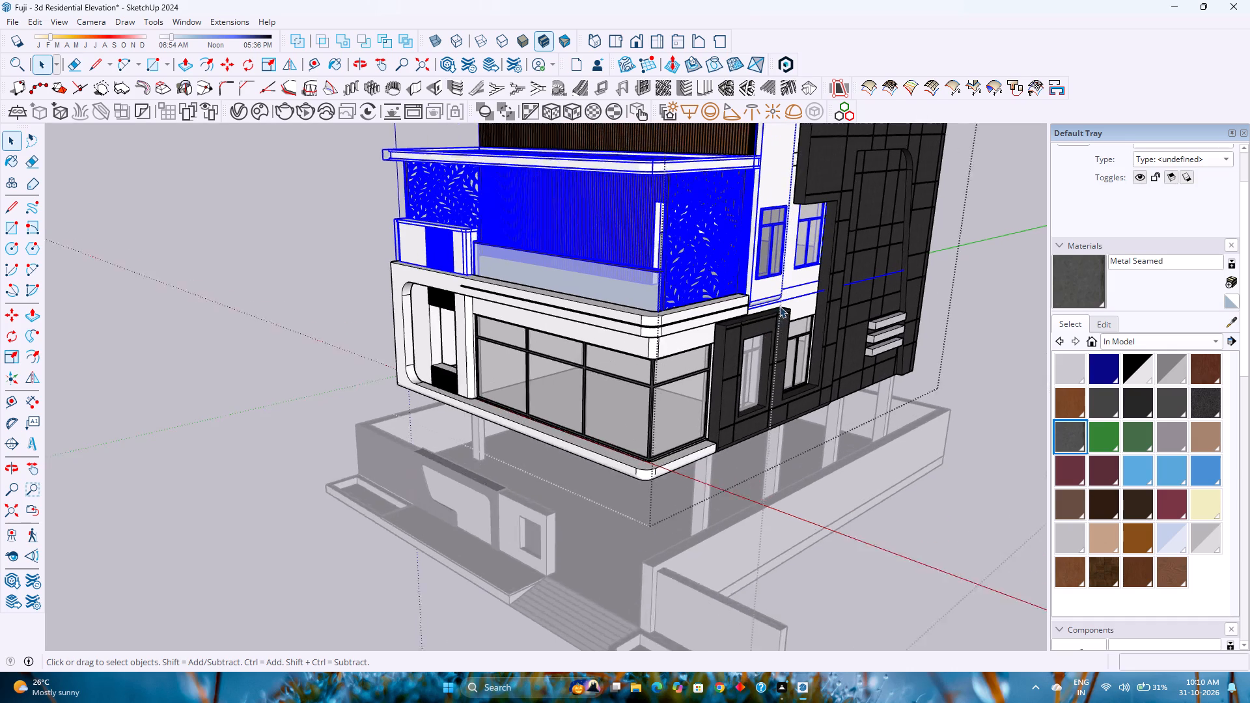
scroll(779, 306, "up", 2)
left_click(831, 292, "ctrl")
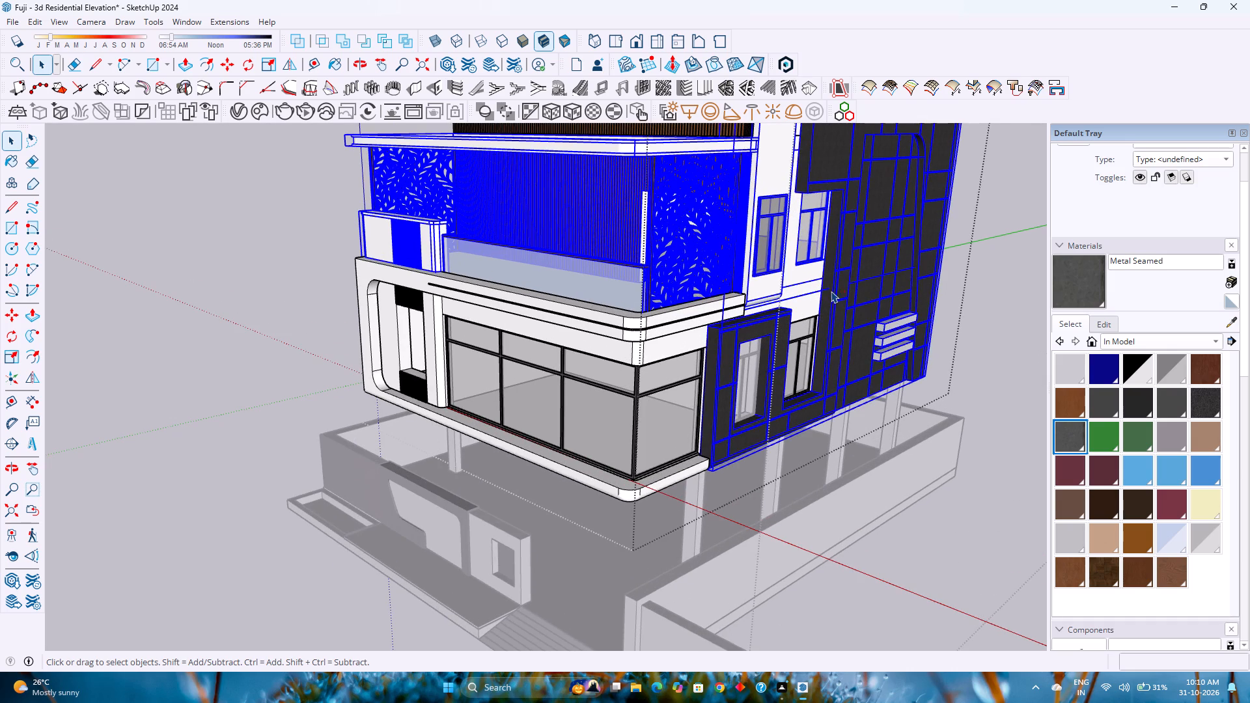
right_click(801, 271)
left_click(838, 307)
Hide the remaining roof parapet and the slab beneath it to expose the first-floor rooms.
scroll(823, 309, "down", 2)
middle_click_drag(820, 318, 714, 402)
middle_click(714, 402)
left_click(698, 264, "ctrl")
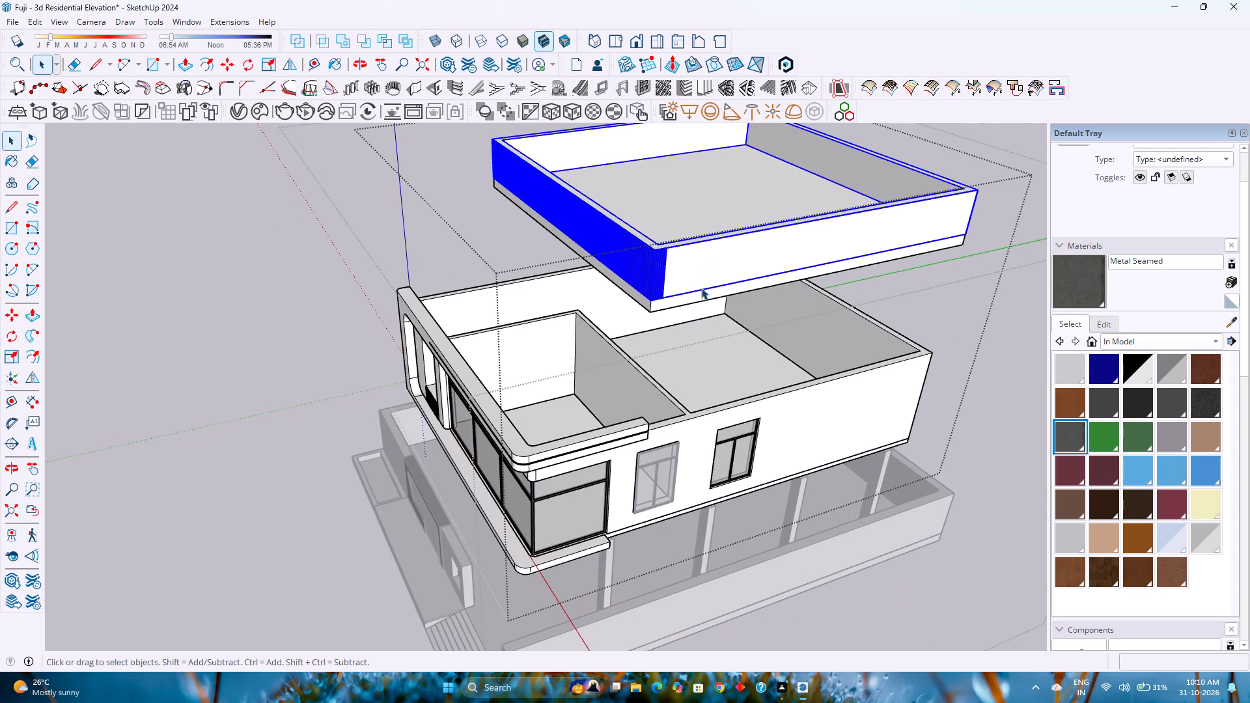
left_click(698, 294, "ctrl")
right_click(698, 294)
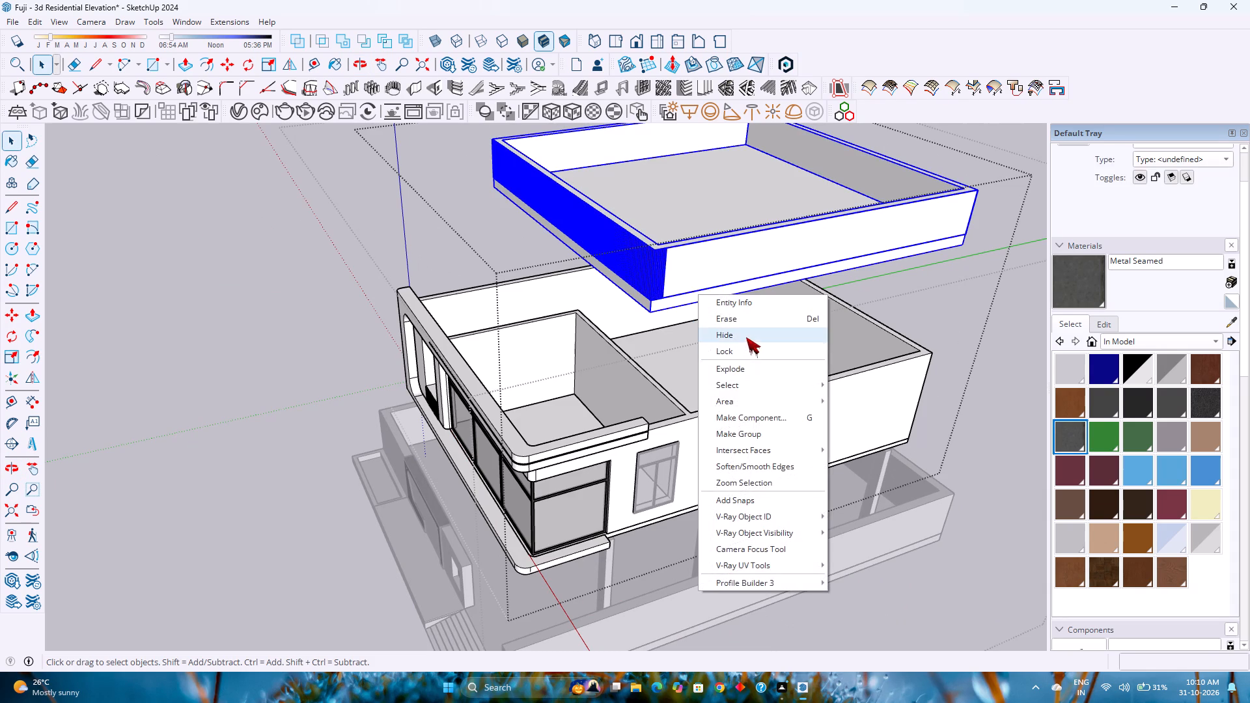
left_click(746, 337)
In the first-floor walls group, place vertical guides on the front room's partition, 1' from the windowed side wall and 5' further along.
middle_click_drag(742, 347, 336, 456)
middle_click(336, 456)
scroll(463, 468, "down", 1)
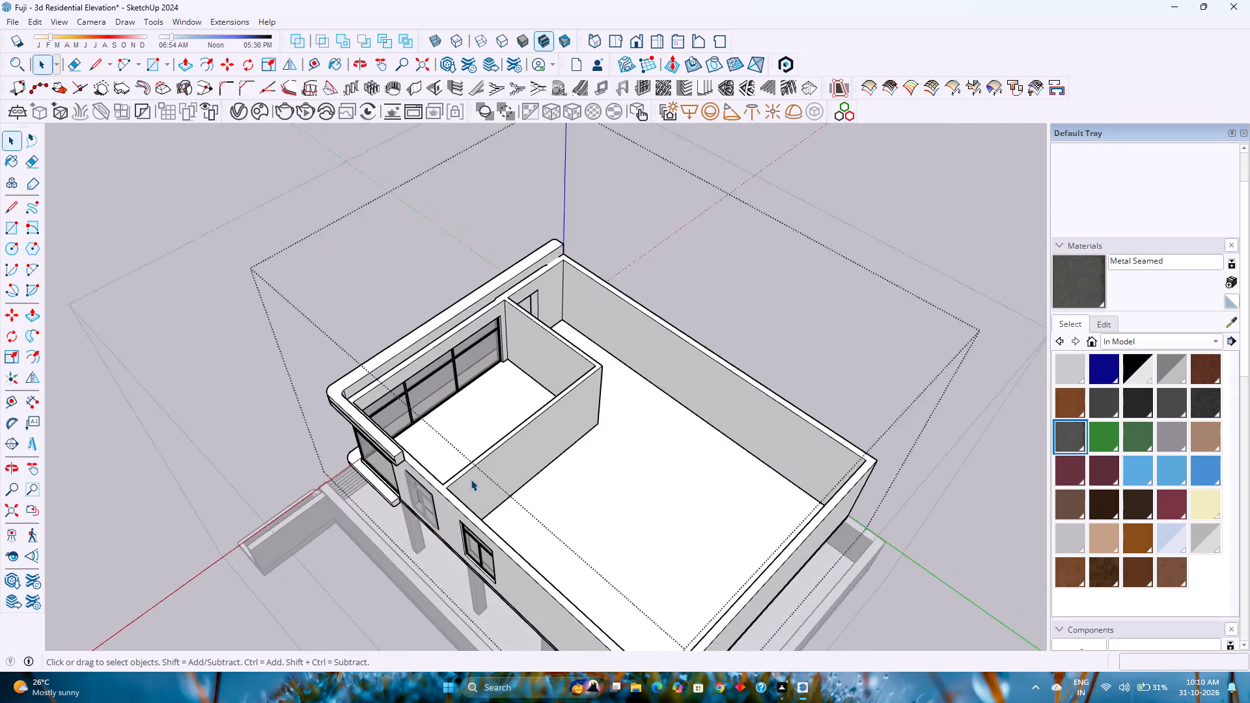
scroll(471, 479, "up", 6)
scroll(581, 471, "down", 2)
middle_click_drag(581, 472, 344, 469)
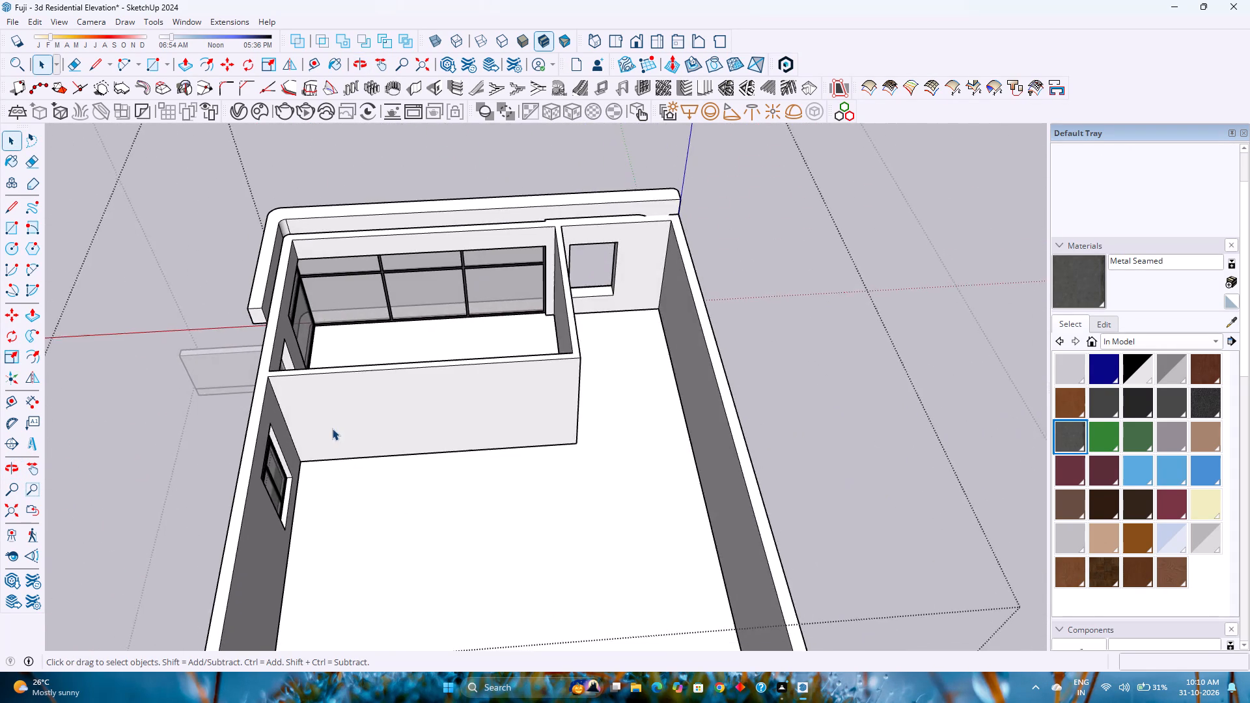
scroll(332, 428, "up", 7)
double_click(271, 411)
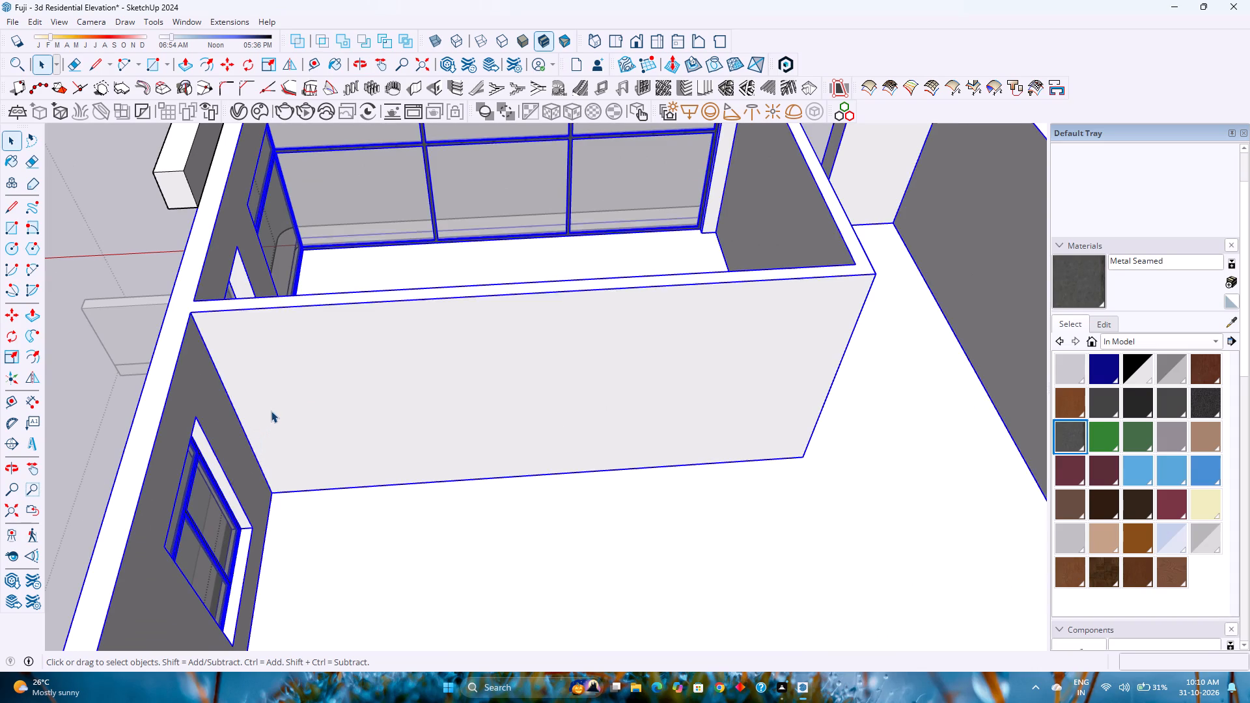
left_click(284, 406)
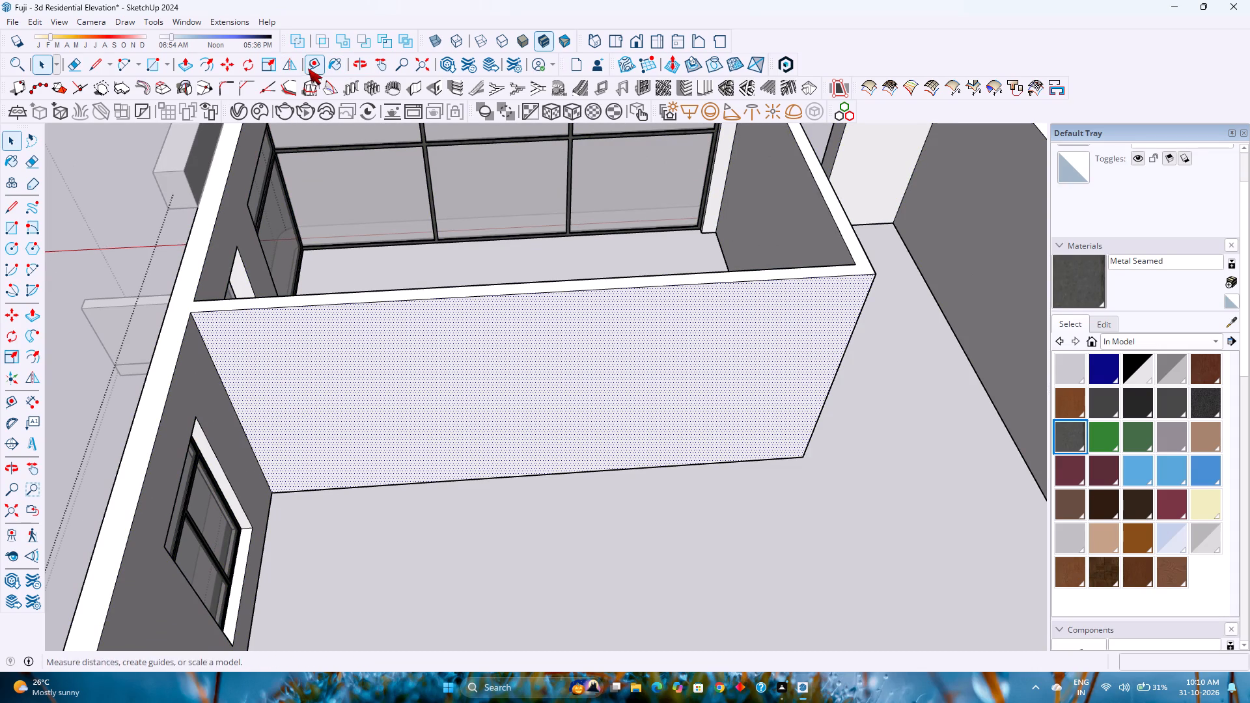
left_click(308, 68)
left_click(243, 417)
key("Escape")
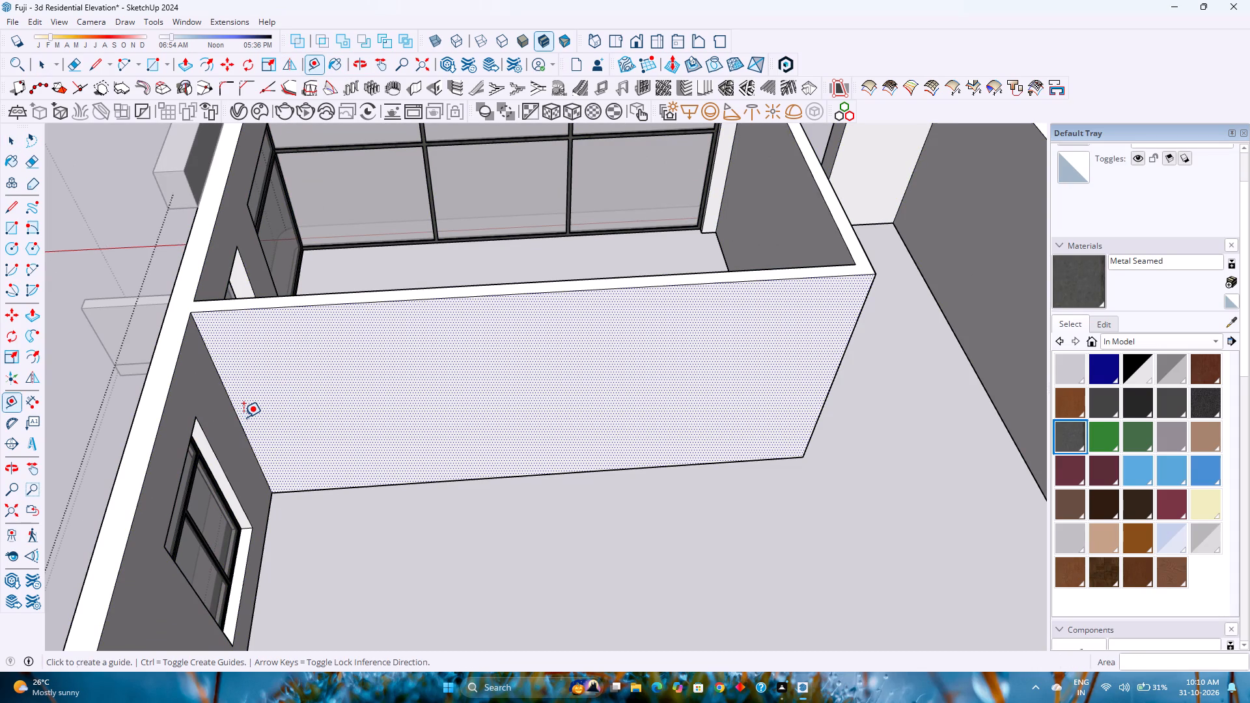
left_click(234, 412)
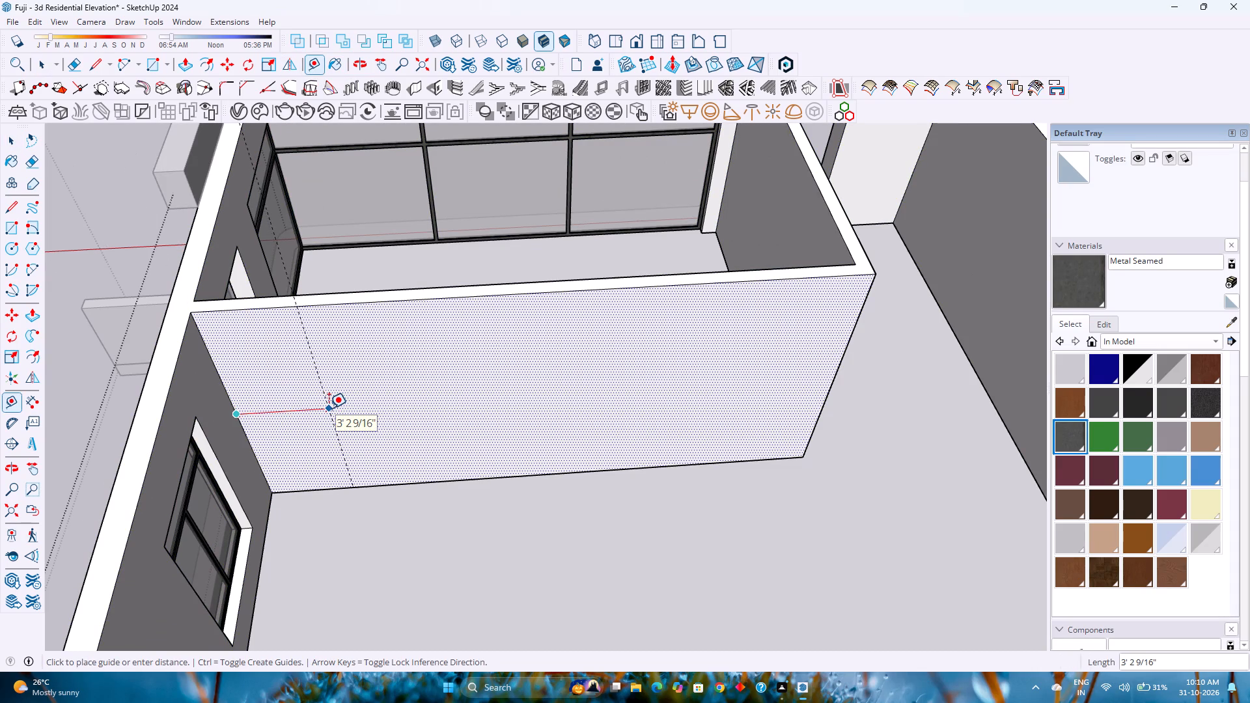
type("1'")
key("Return")
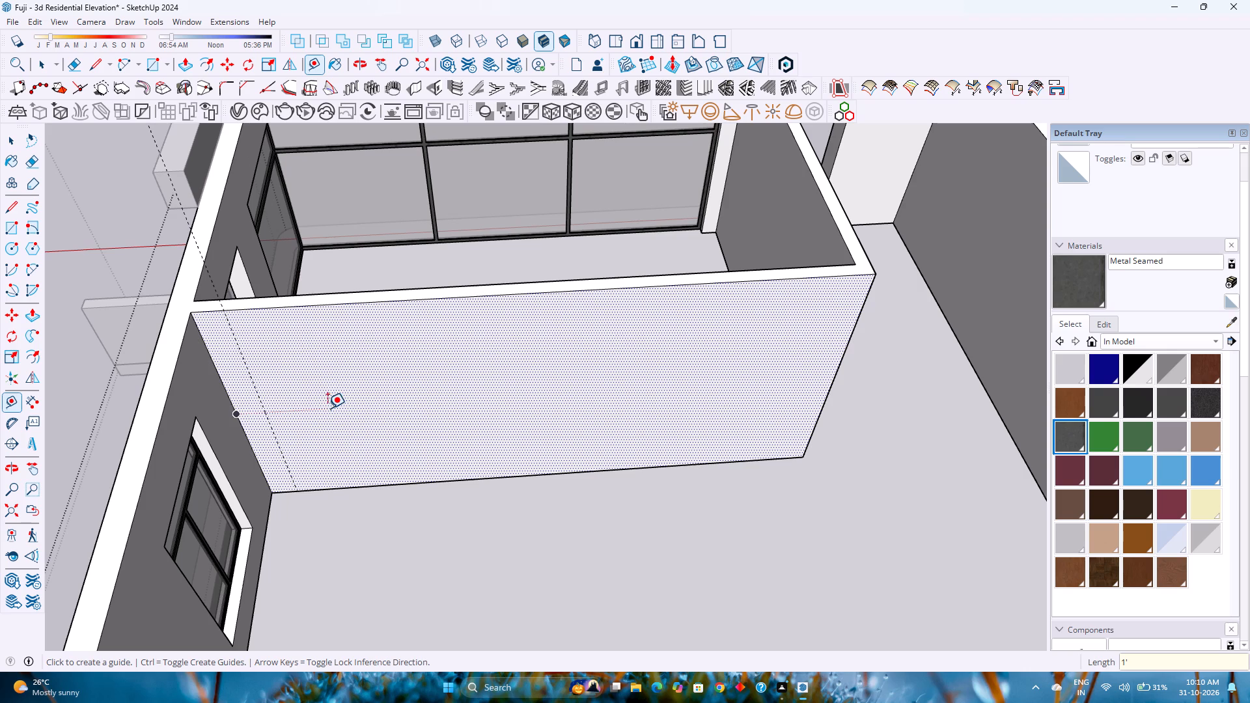
left_click(247, 363)
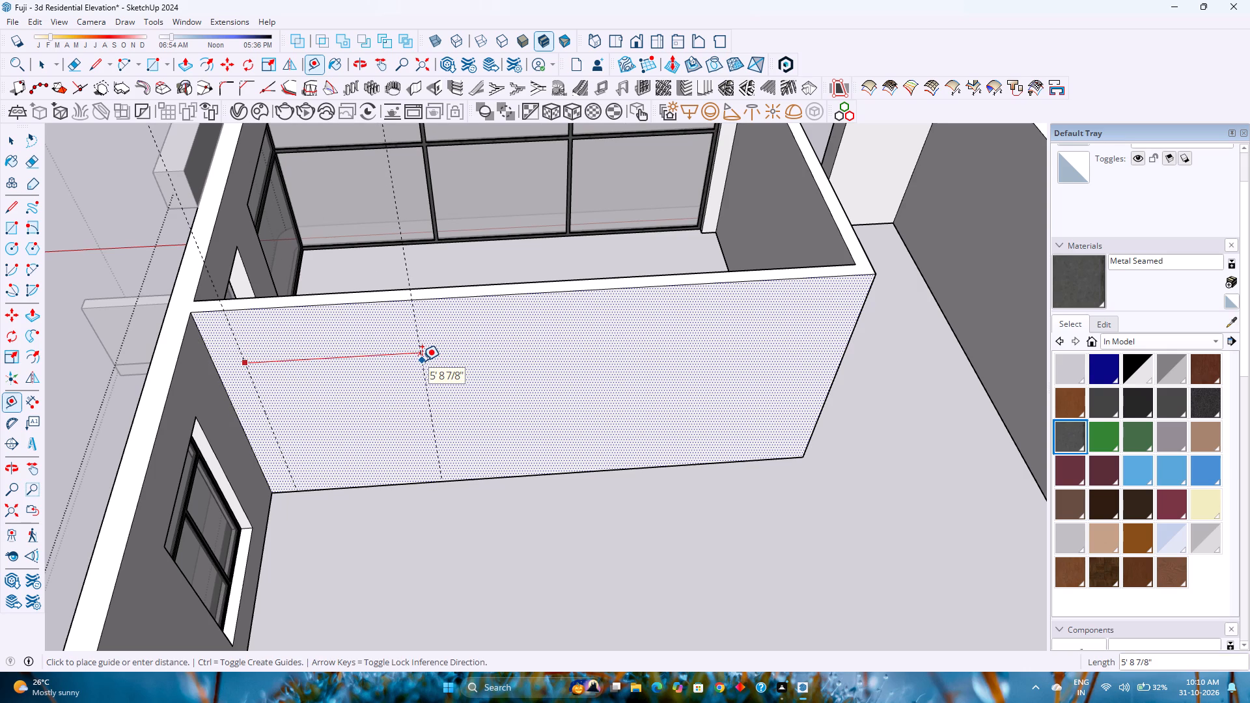
type("5'")
key("Return")
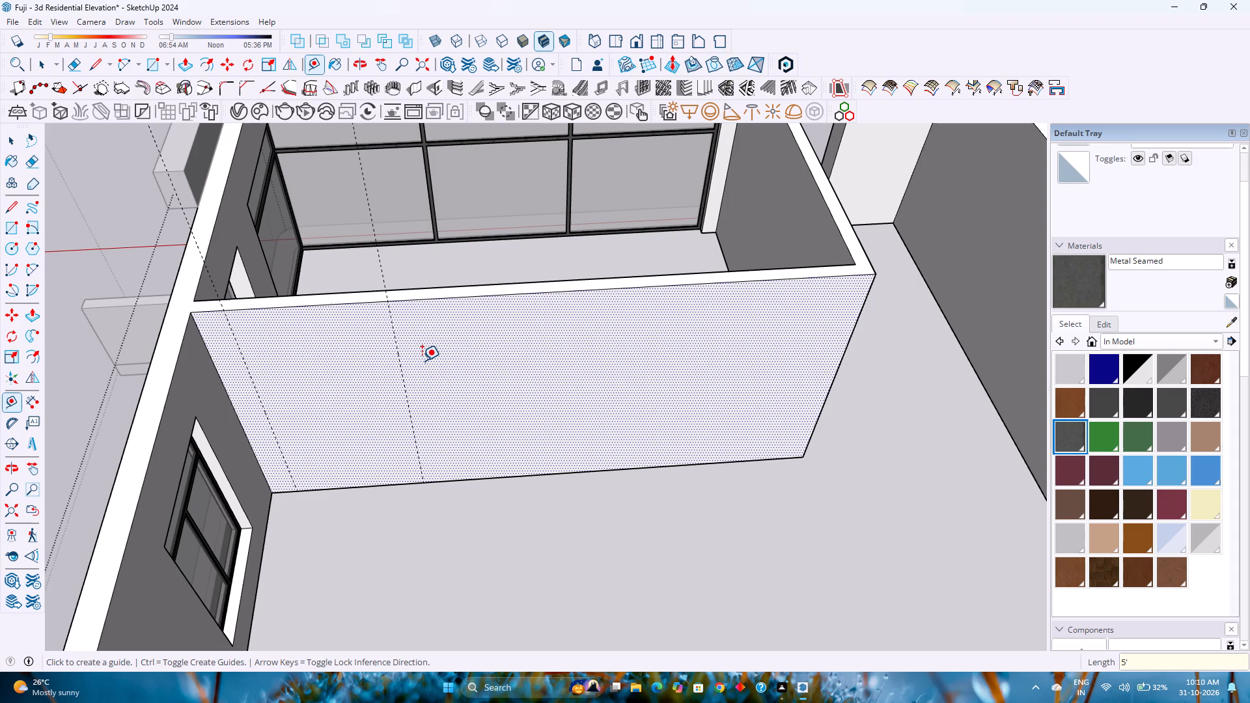
Place a horizontal guide on the partition 7' above its bottom edge.
left_click(365, 484)
key("Up")
type("7'")
key("Return")
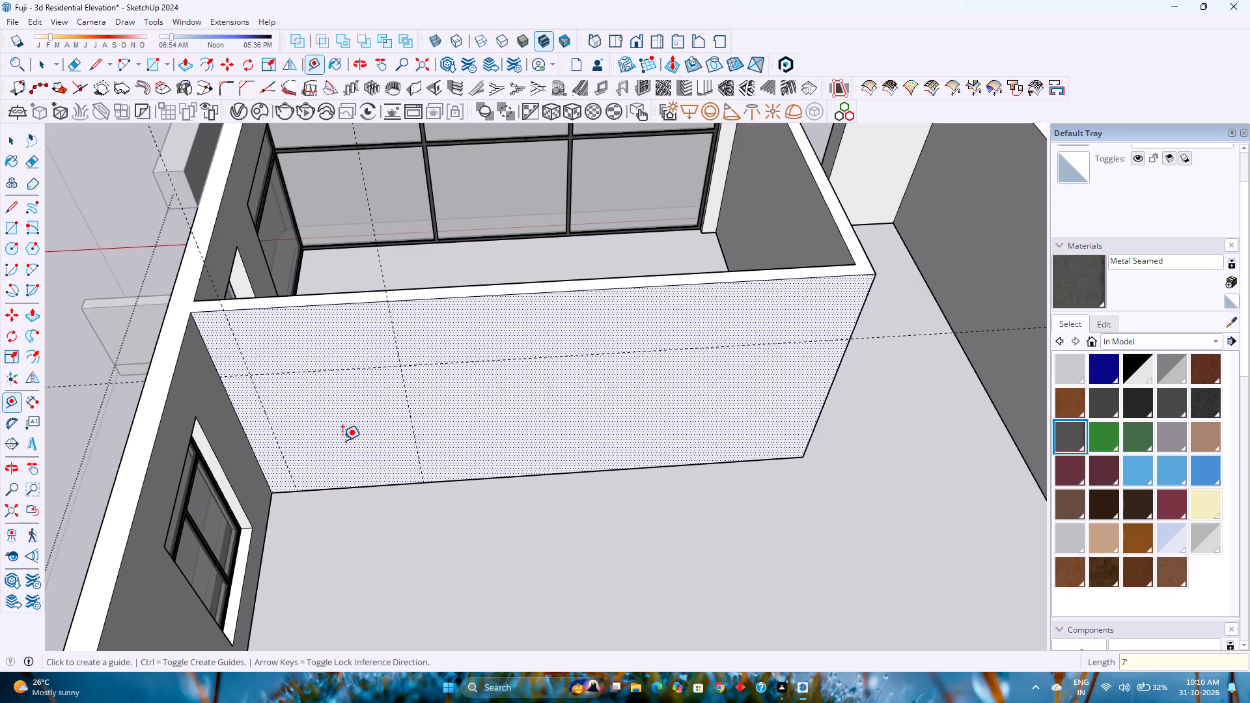
Draw a 5' by 7' door rectangle on the partition between the guides, down to the floor.
key("r")
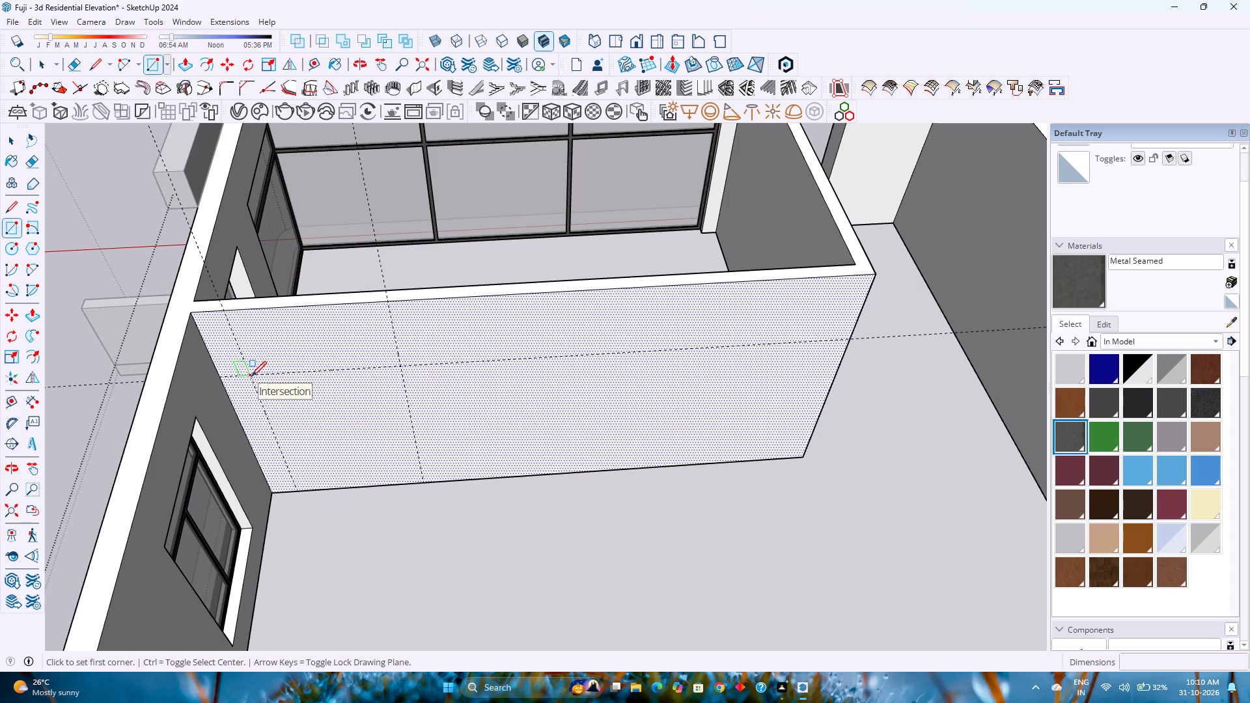
left_click(251, 376)
left_click(425, 482)
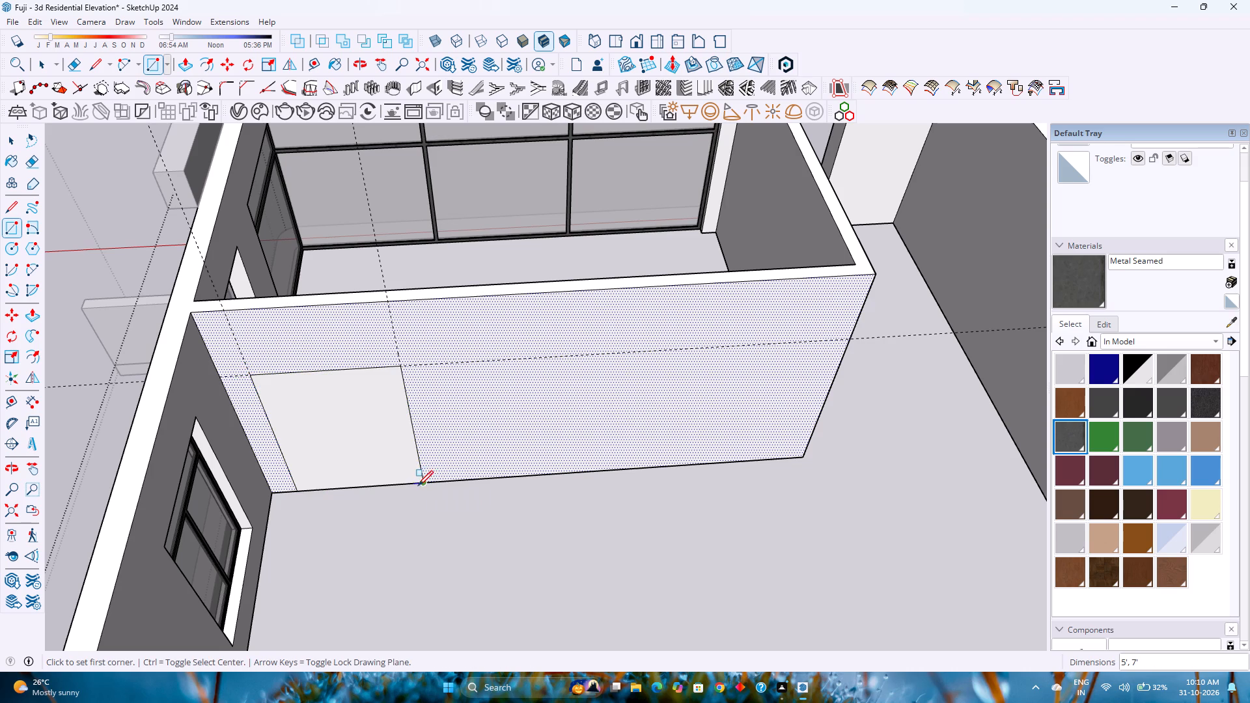
key("Escape")
key("space")
key("Escape")
Push the door rectangle 6" through the partition to cut the door opening.
left_click(352, 450)
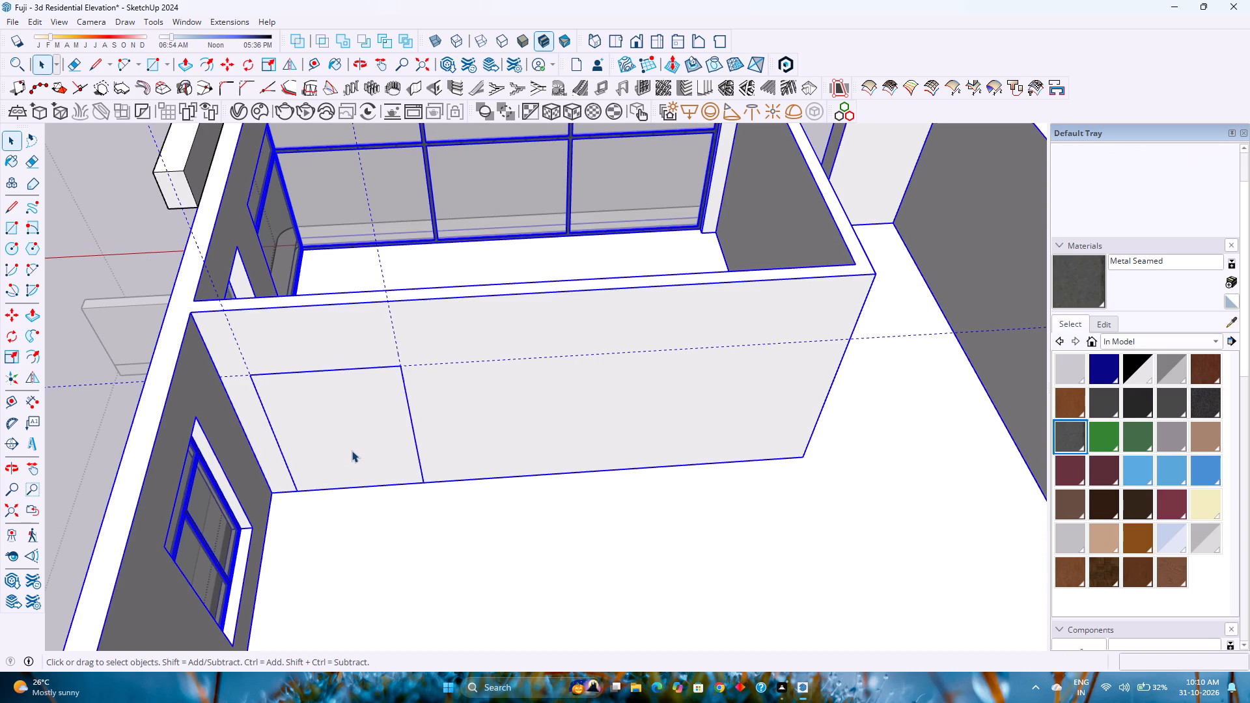
double_click(352, 450)
left_click(352, 450)
left_click(369, 467)
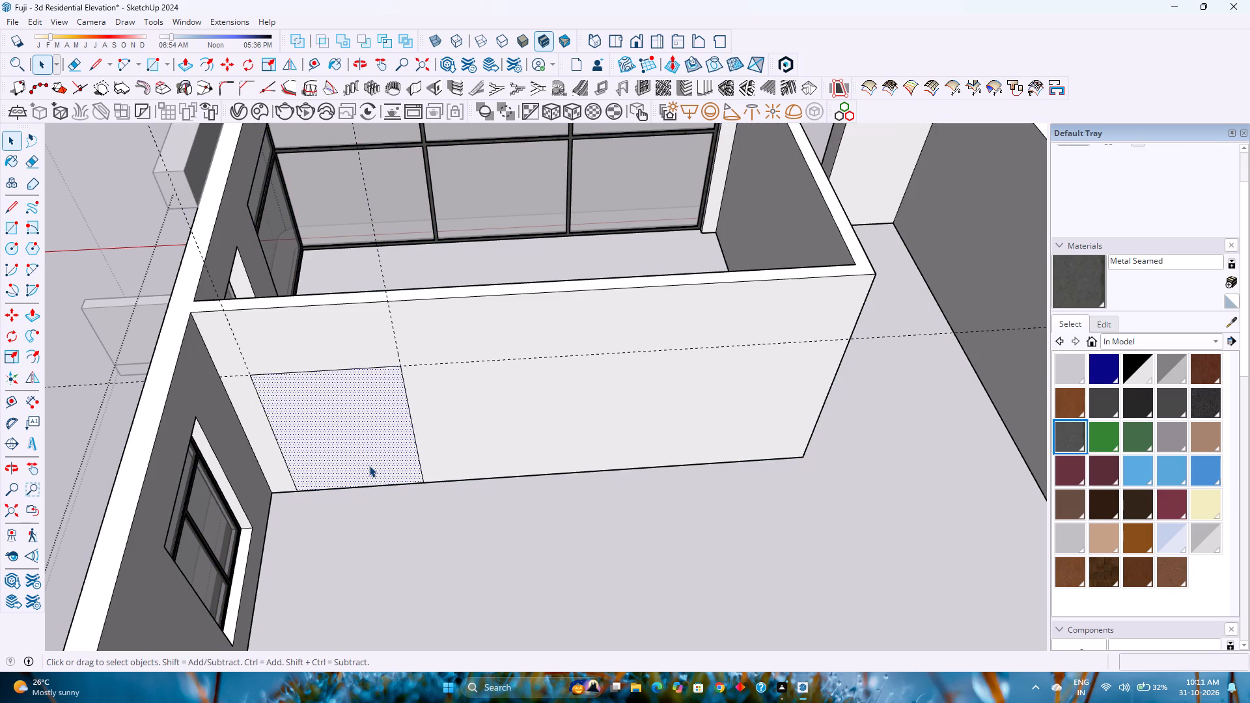
key("p")
left_click(369, 465)
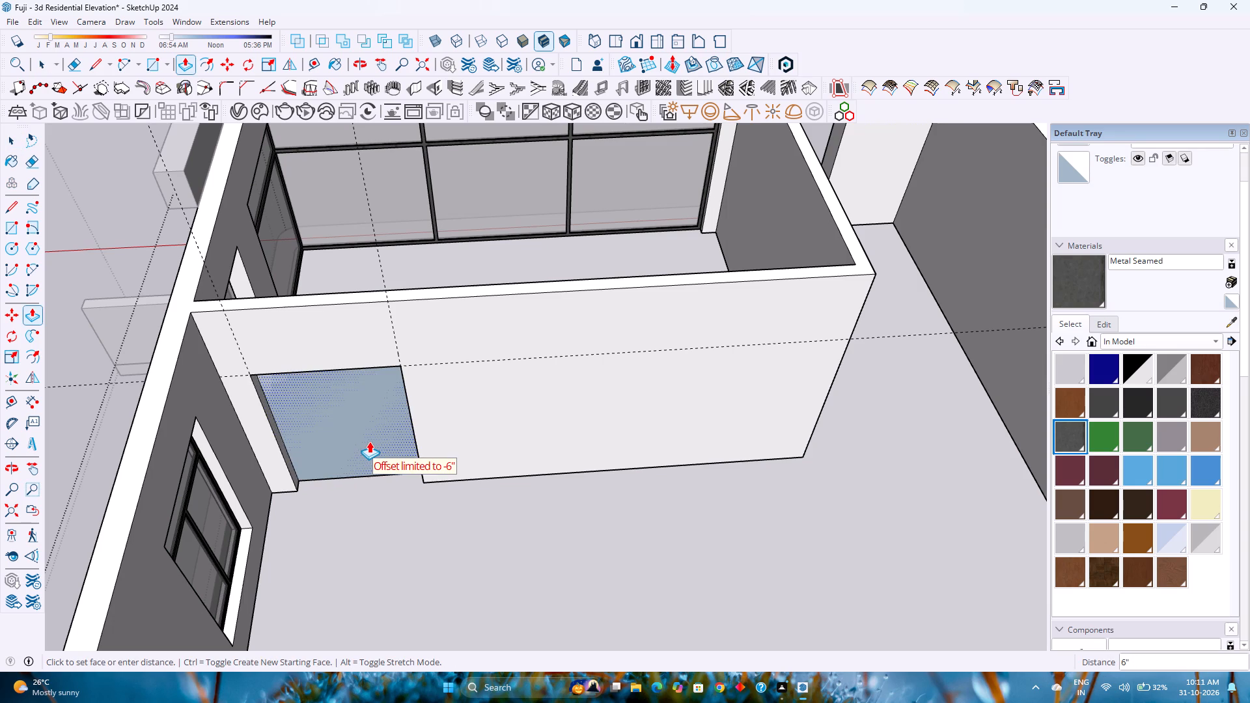
key("6")
key("Return")
key("space")
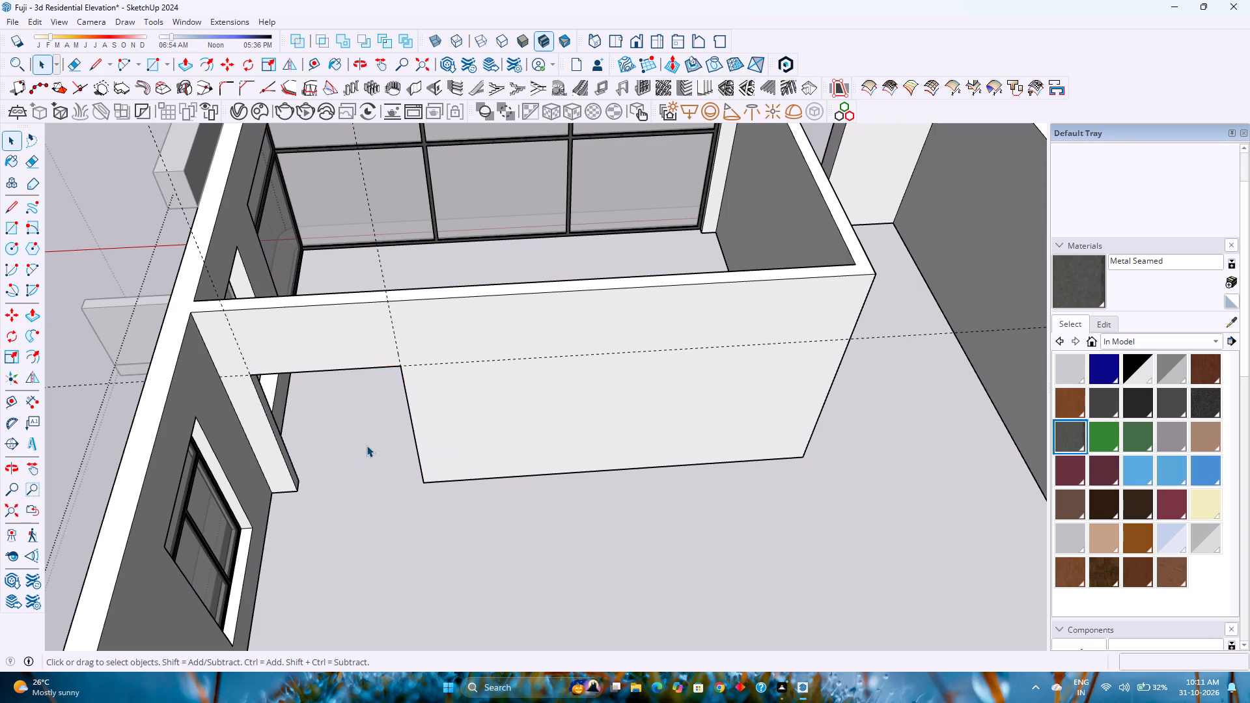
Delete the construction guides around the new door opening.
scroll(367, 445, "down", 3)
middle_click(337, 469)
middle_click_drag(336, 467, 348, 417)
middle_click(454, 396, "shift")
middle_click_drag(452, 398, 446, 402, "shift")
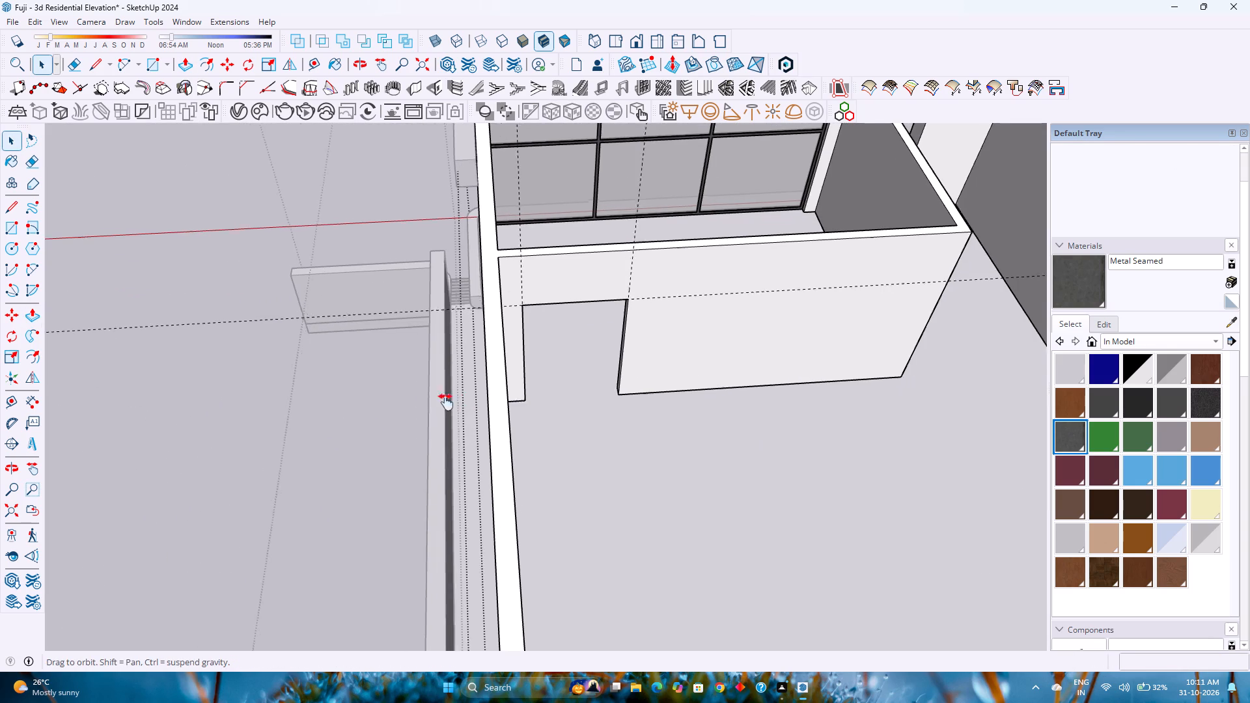
middle_click_drag(446, 402, 303, 500, "shift")
middle_click_drag(305, 488, 301, 439)
scroll(293, 439, "up", 3)
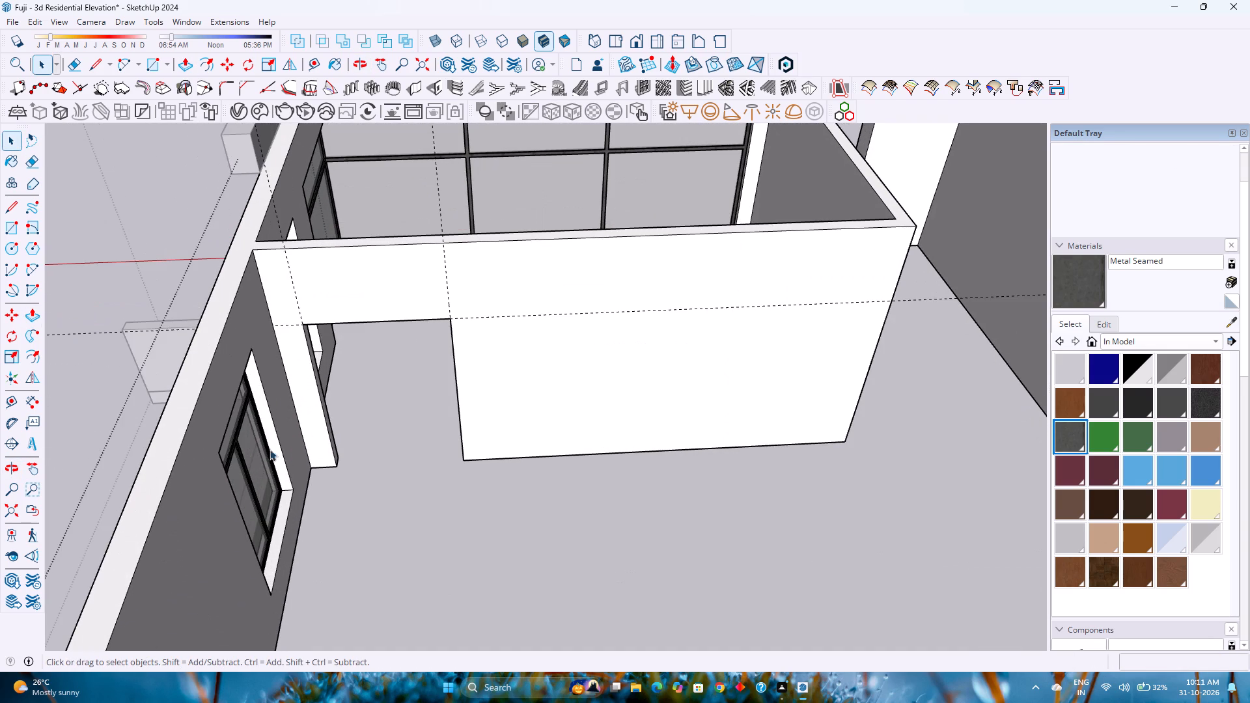
left_click(33, 24)
left_click(126, 156)
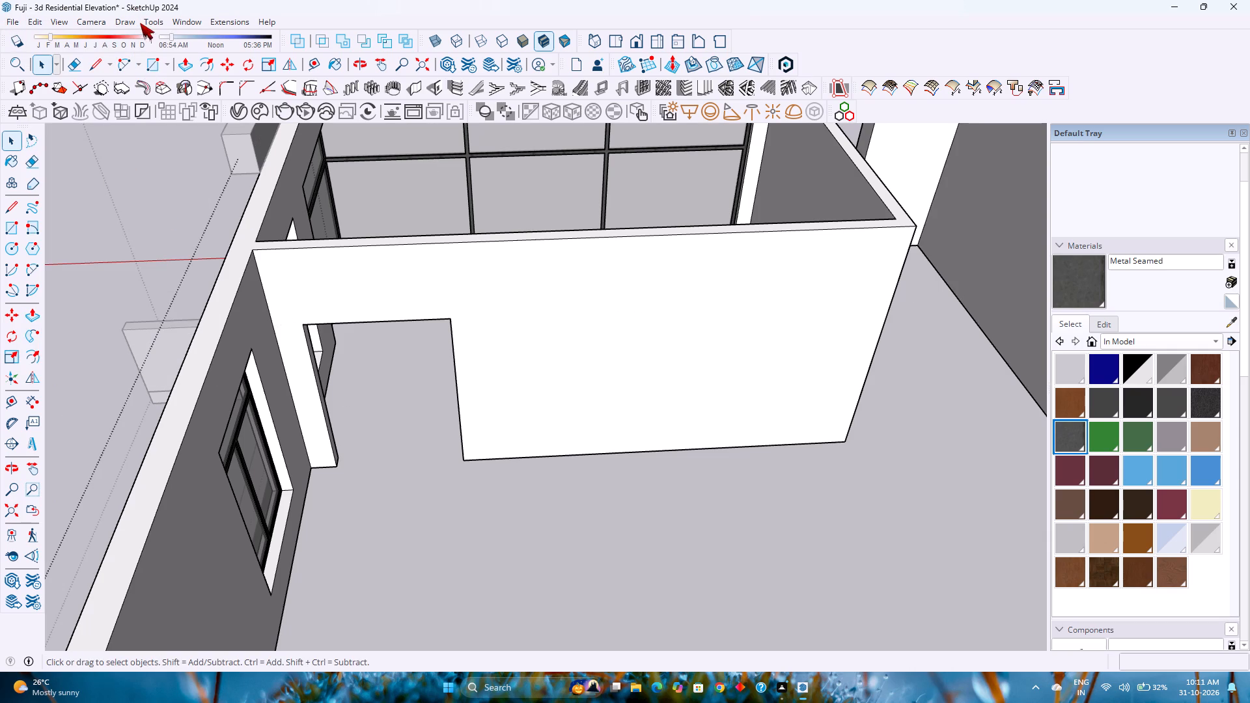
Search 3D Warehouse for "sliding door" models.
left_click(182, 14)
left_click(182, 18)
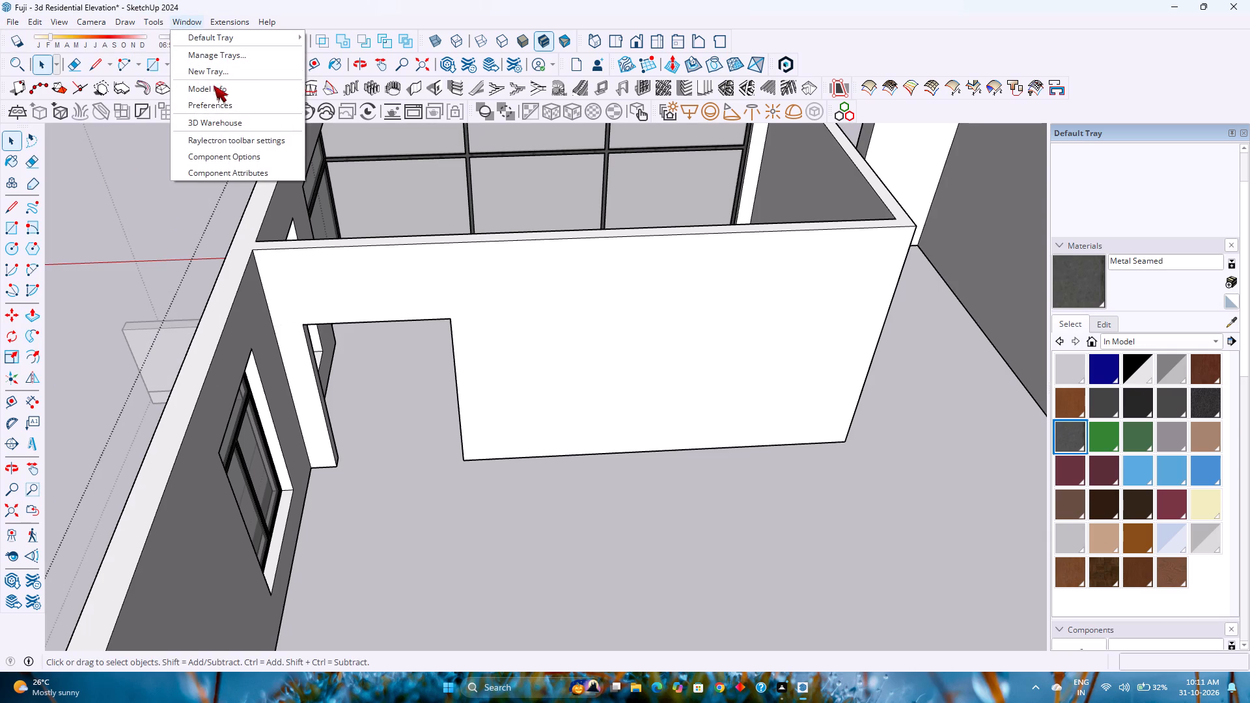
left_click(238, 127)
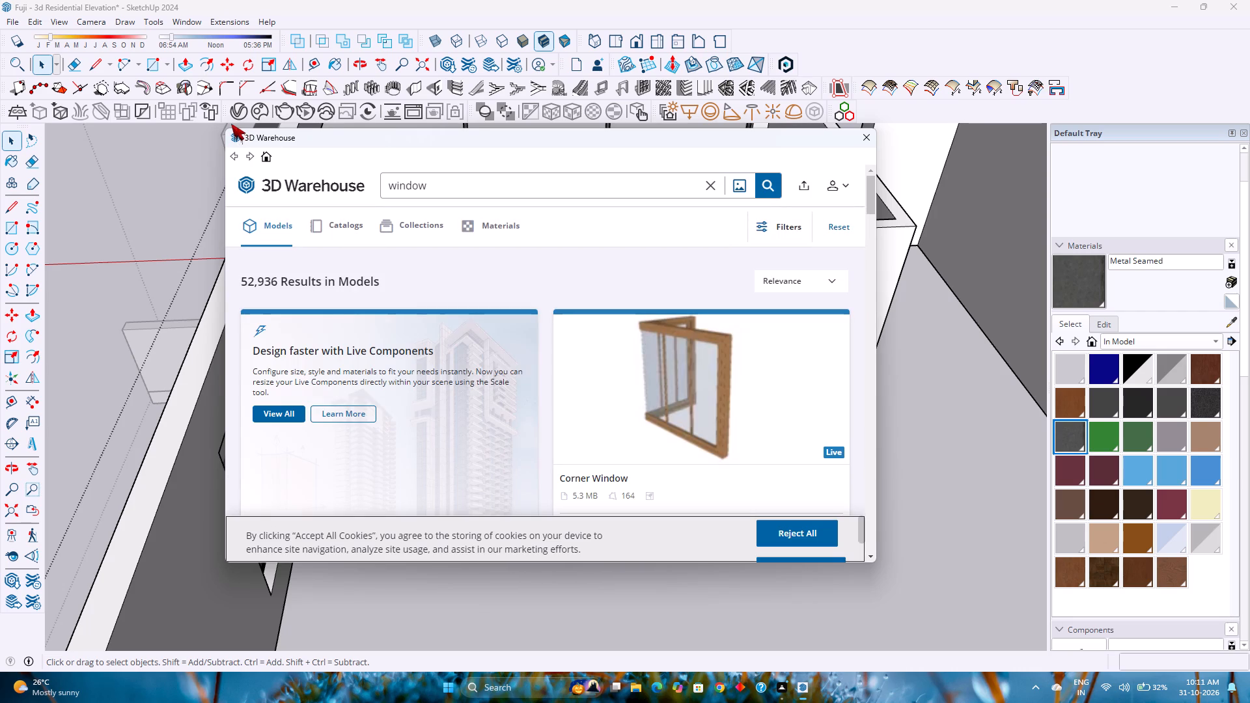
left_click(706, 183)
left_click(661, 182)
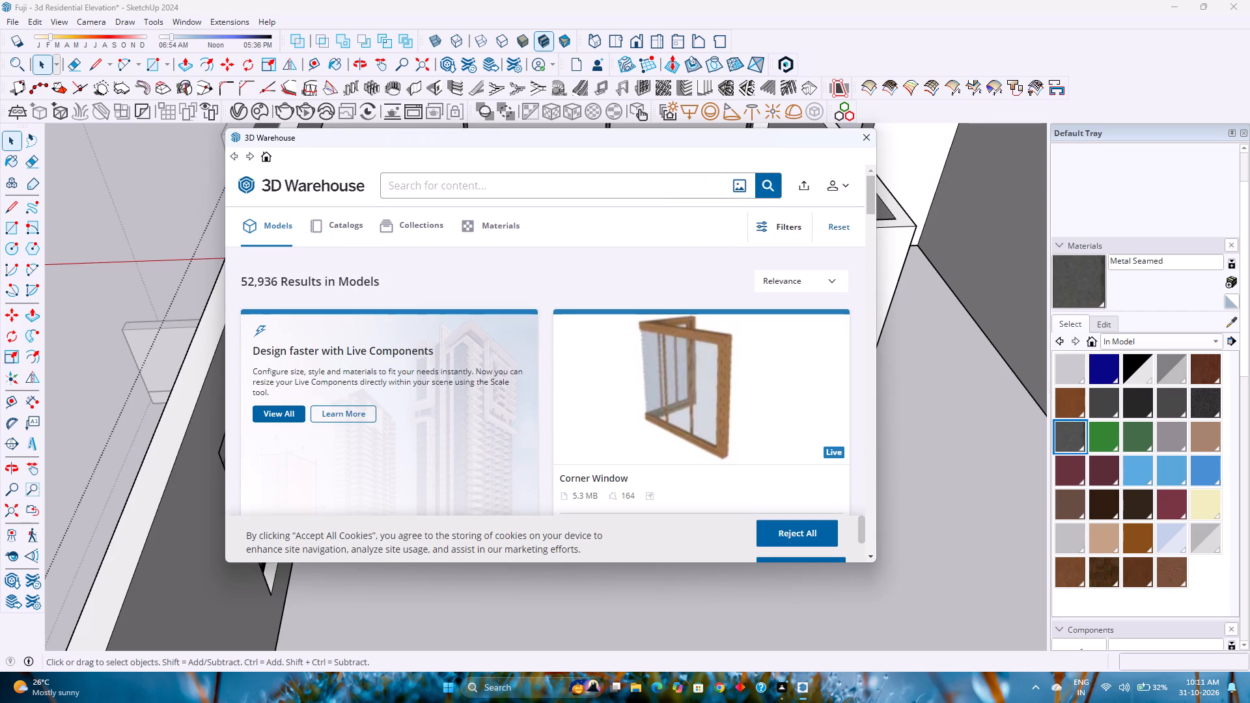
key("s")
key("BackSpace")
type("sliding")
key("space")
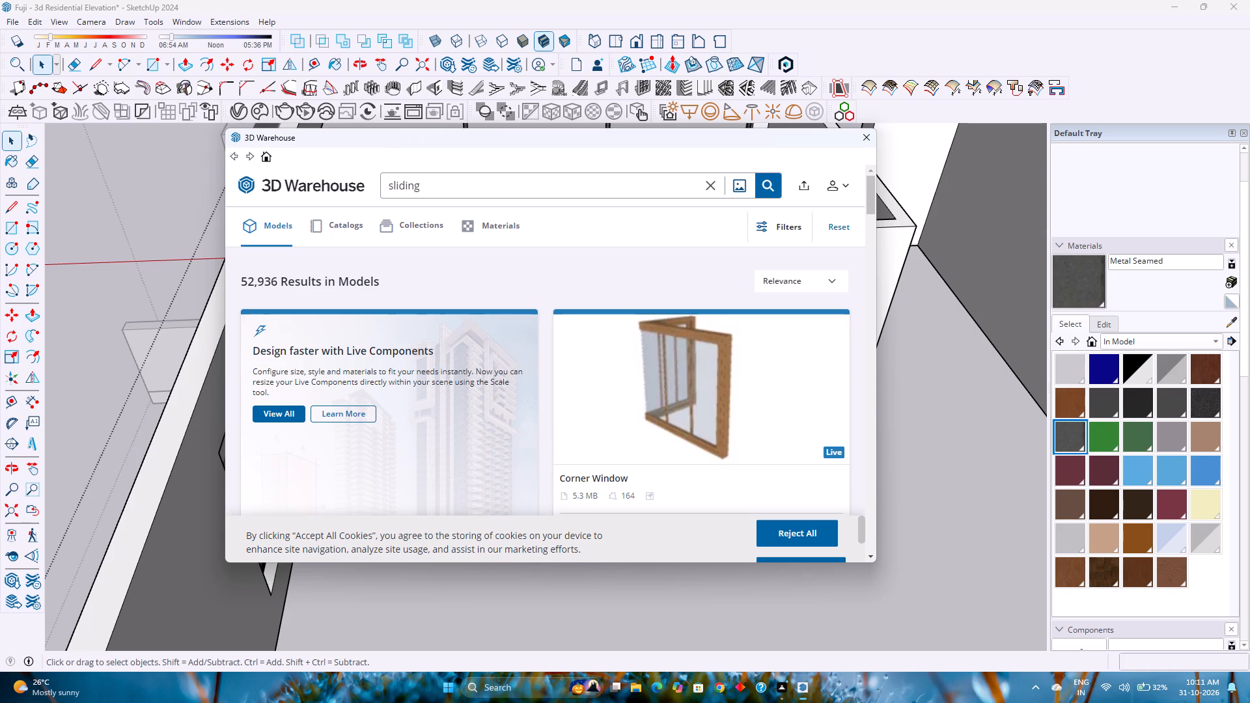
type("door")
key("Return")
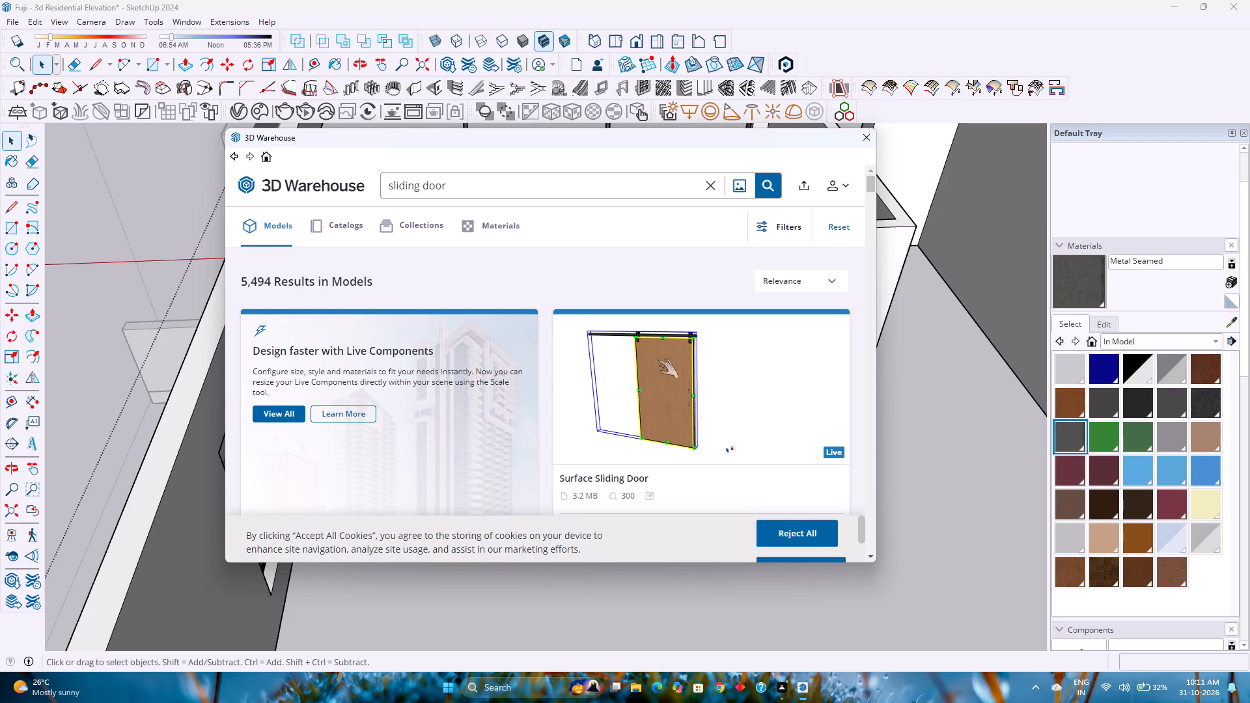
Find the dark-framed two-panel "sliding door" among the search results and load it directly into the model.
scroll(658, 359, "down", 3)
scroll(603, 362, "down", 4)
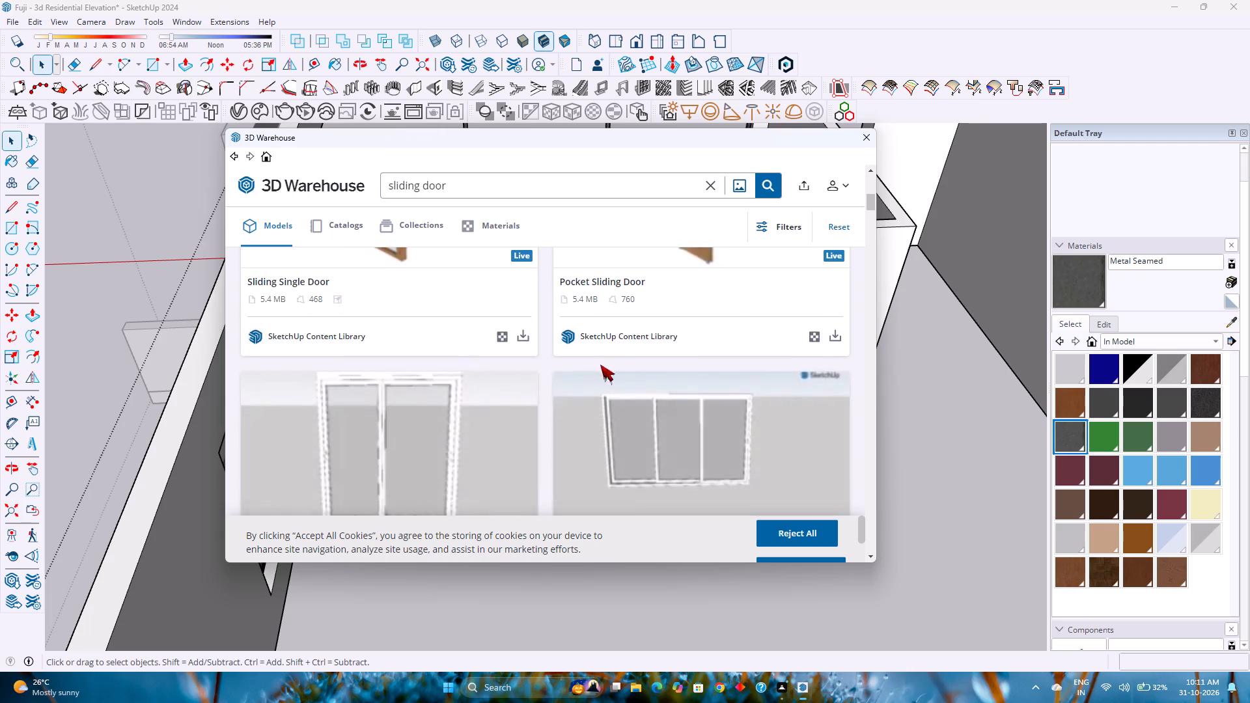
scroll(600, 365, "down", 3)
scroll(600, 365, "up", 4)
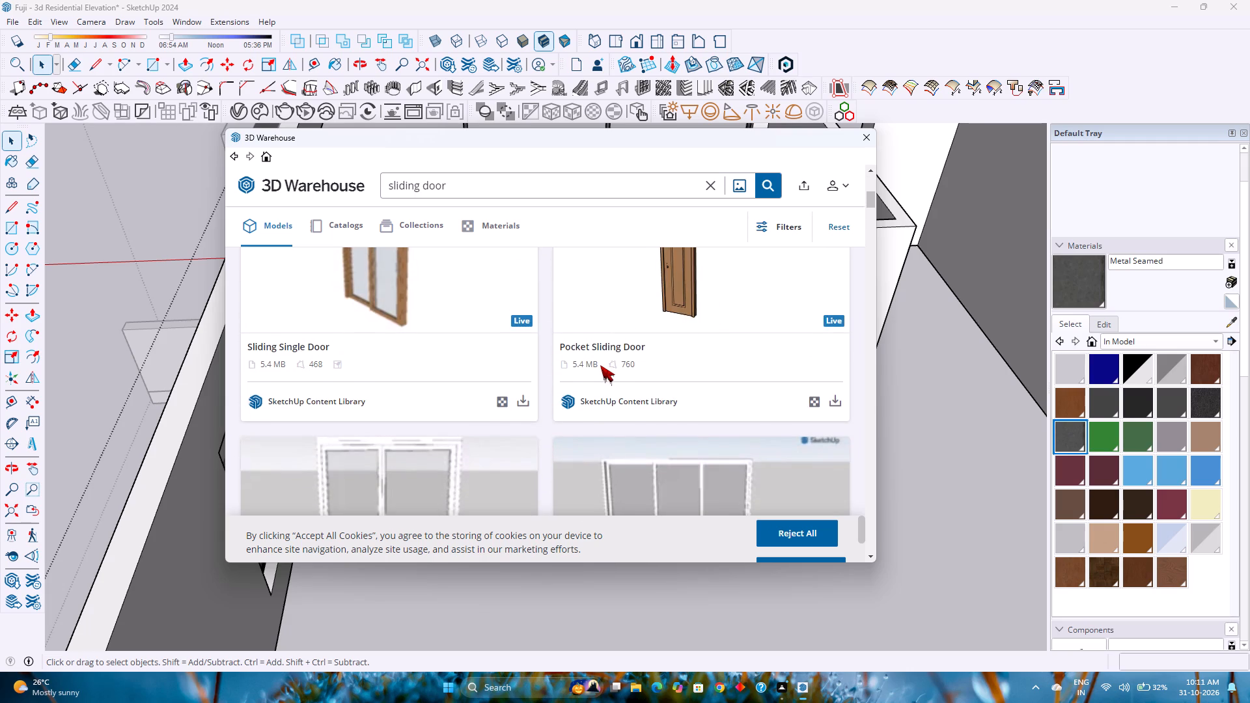
scroll(600, 365, "down", 5)
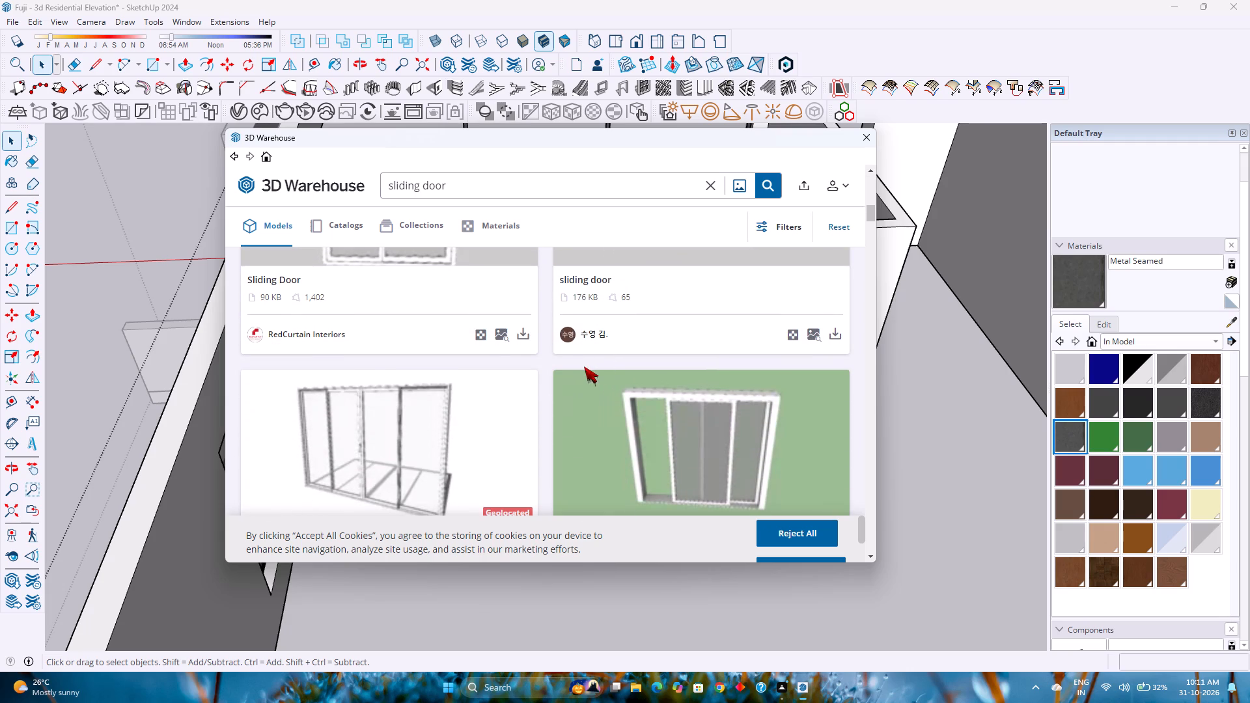
scroll(584, 366, "down", 7)
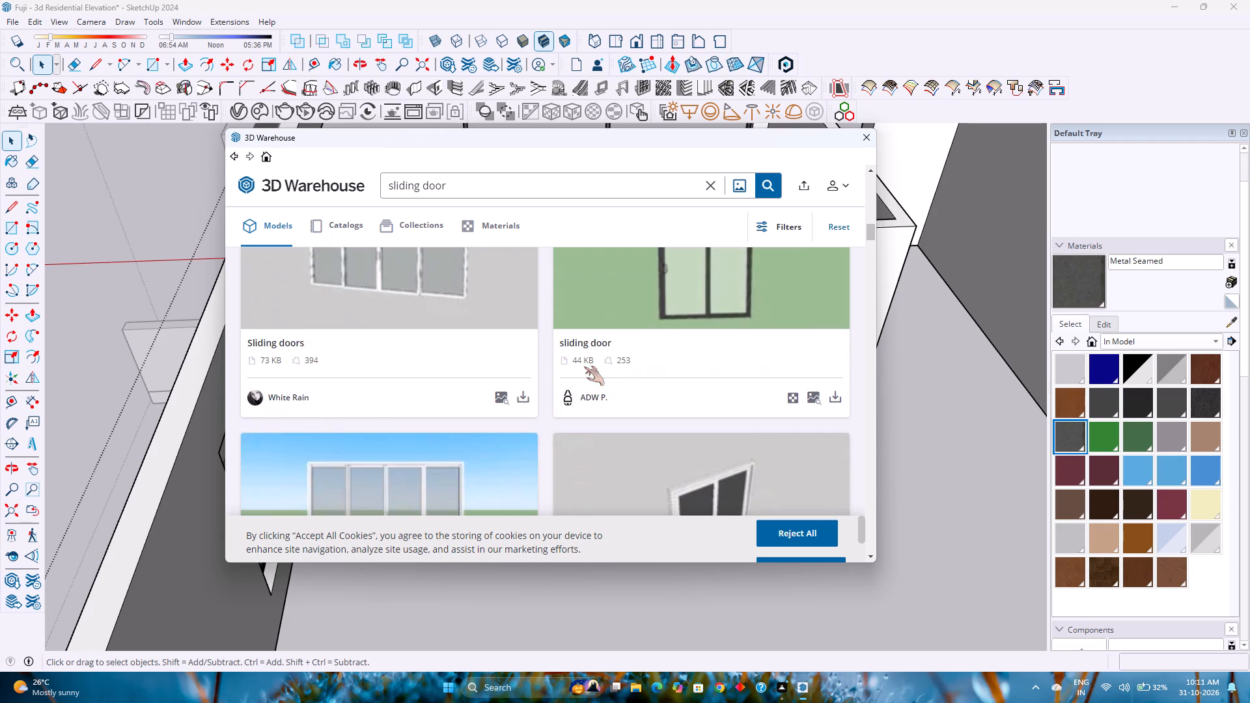
scroll(786, 404, "down", 2)
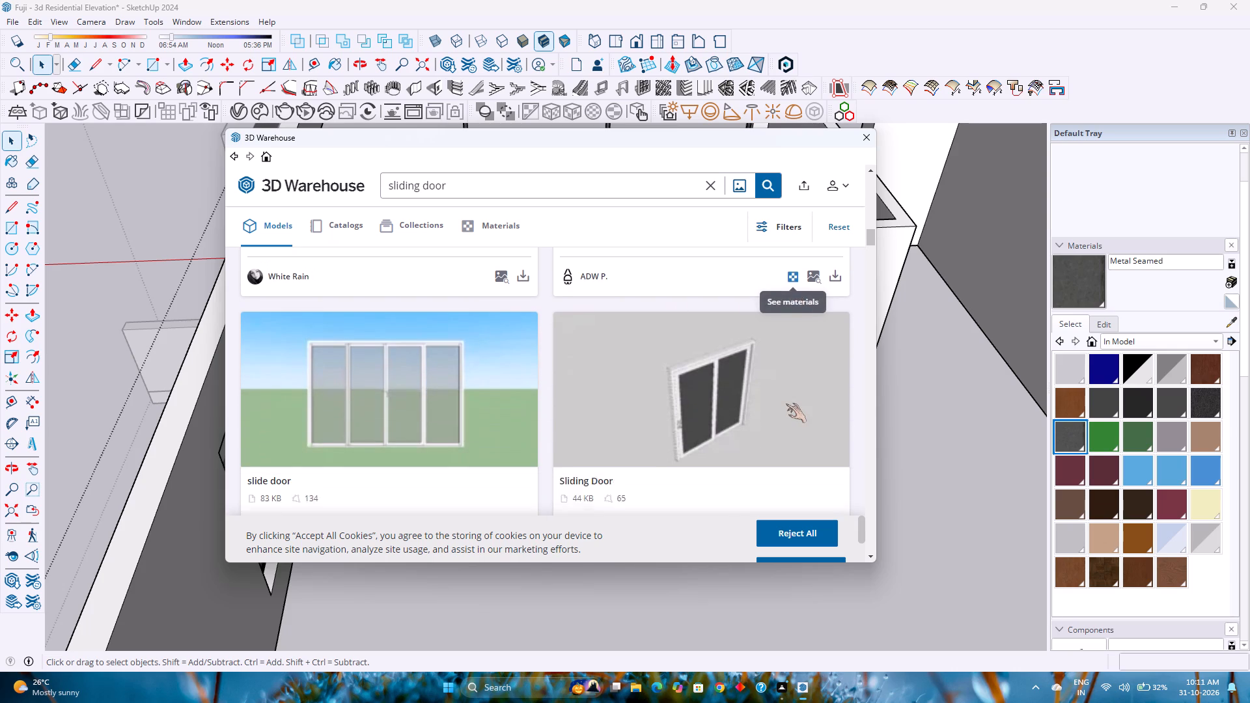
scroll(786, 400, "up", 4)
scroll(786, 400, "down", 2)
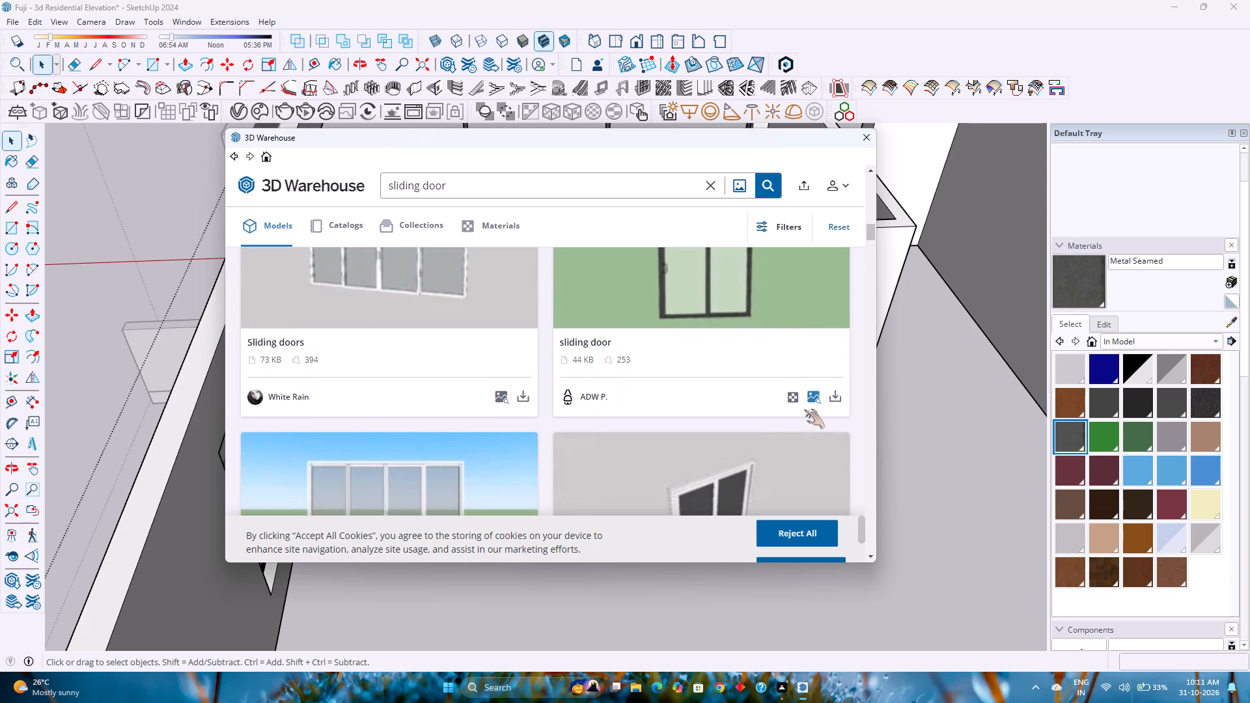
left_click(835, 401)
left_click(529, 359)
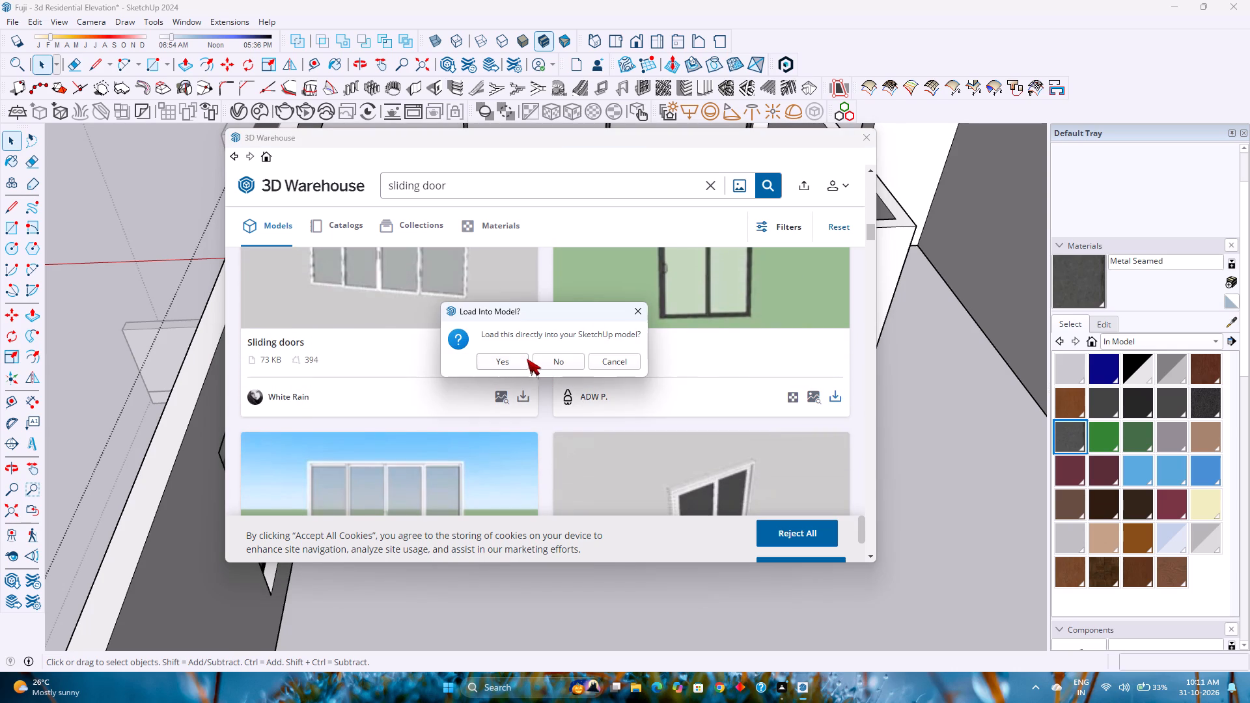
left_click(521, 358)
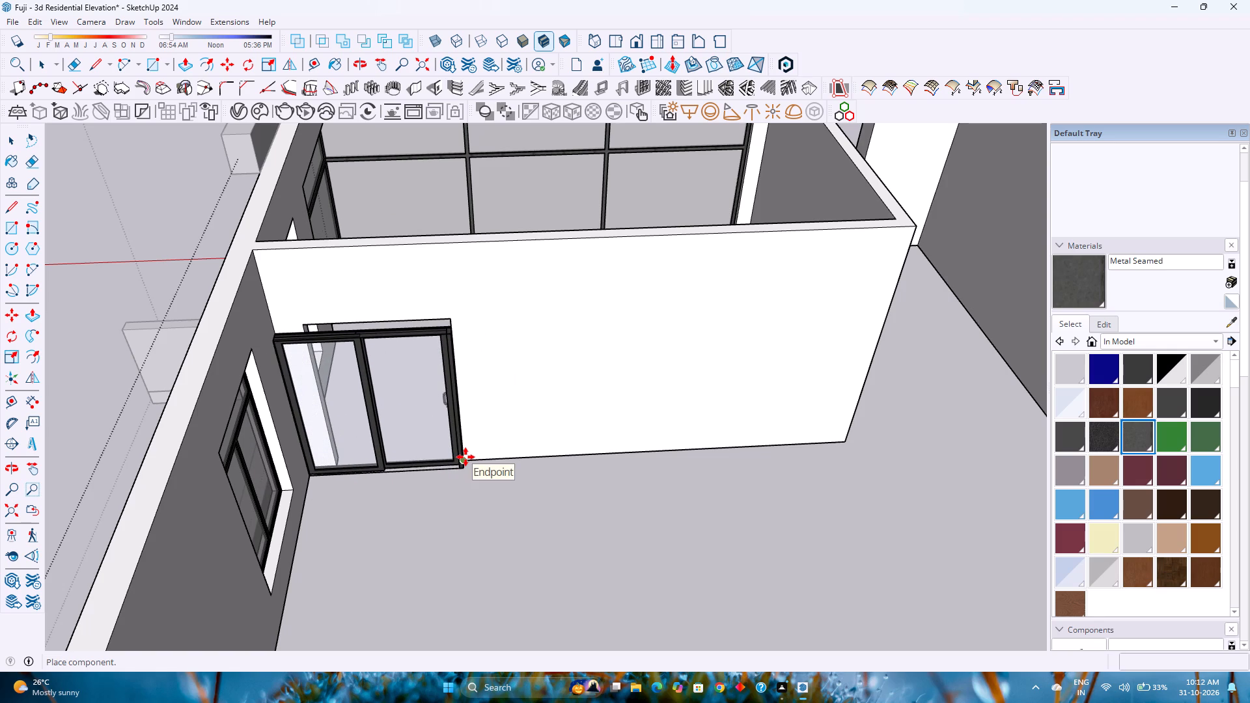
Place the sliding door at the bottom corner of the partition's door opening, on the side away from the window wall.
scroll(465, 457, "up", 16)
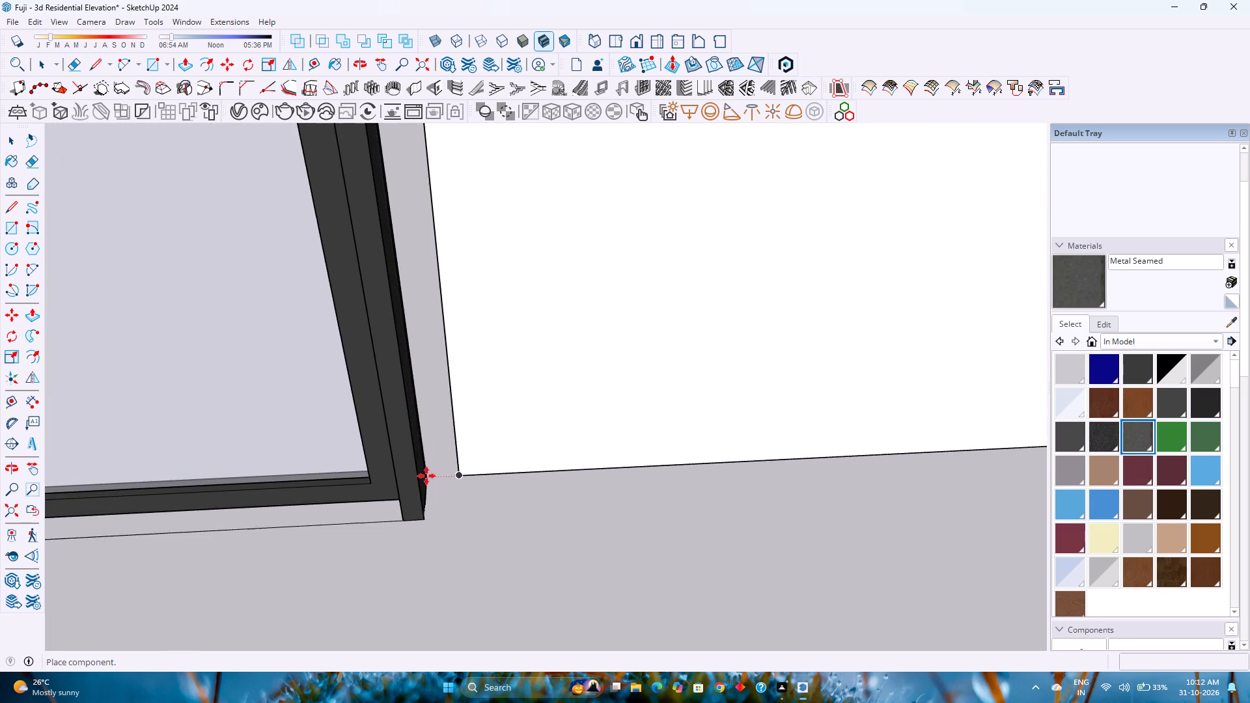
left_click(456, 471)
scroll(455, 471, "down", 5)
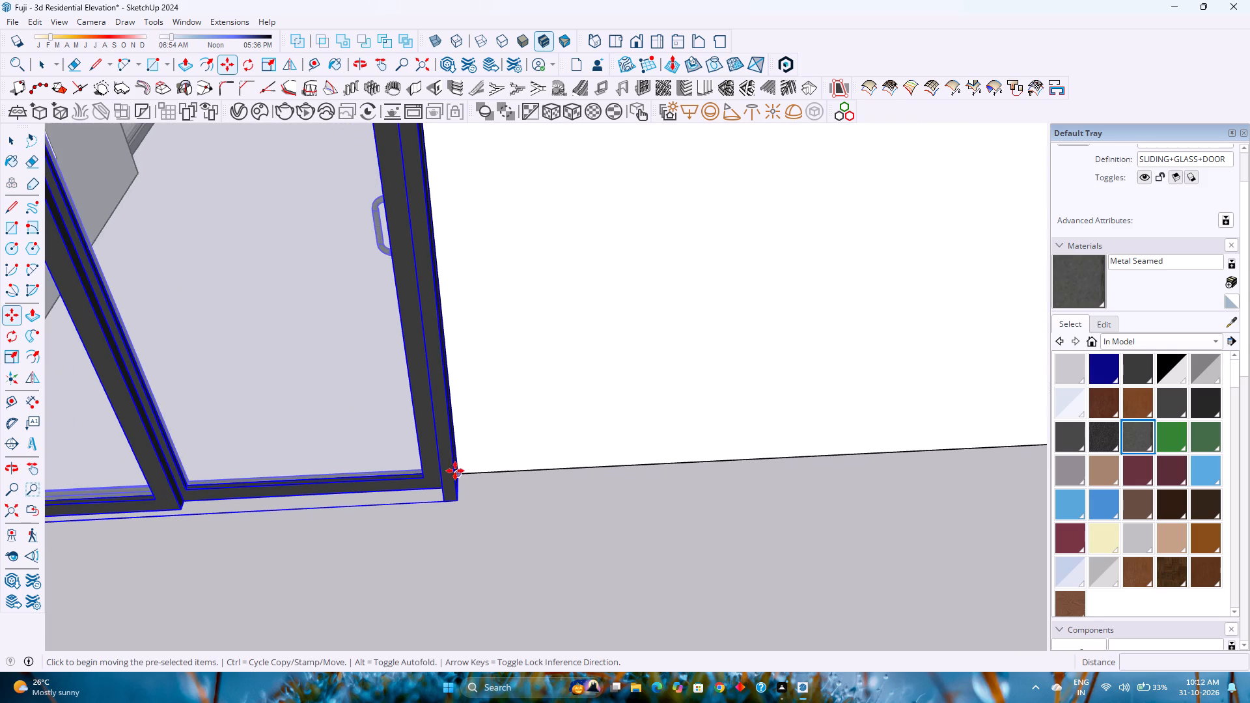
key("c")
key("space")
scroll(451, 471, "down", 5)
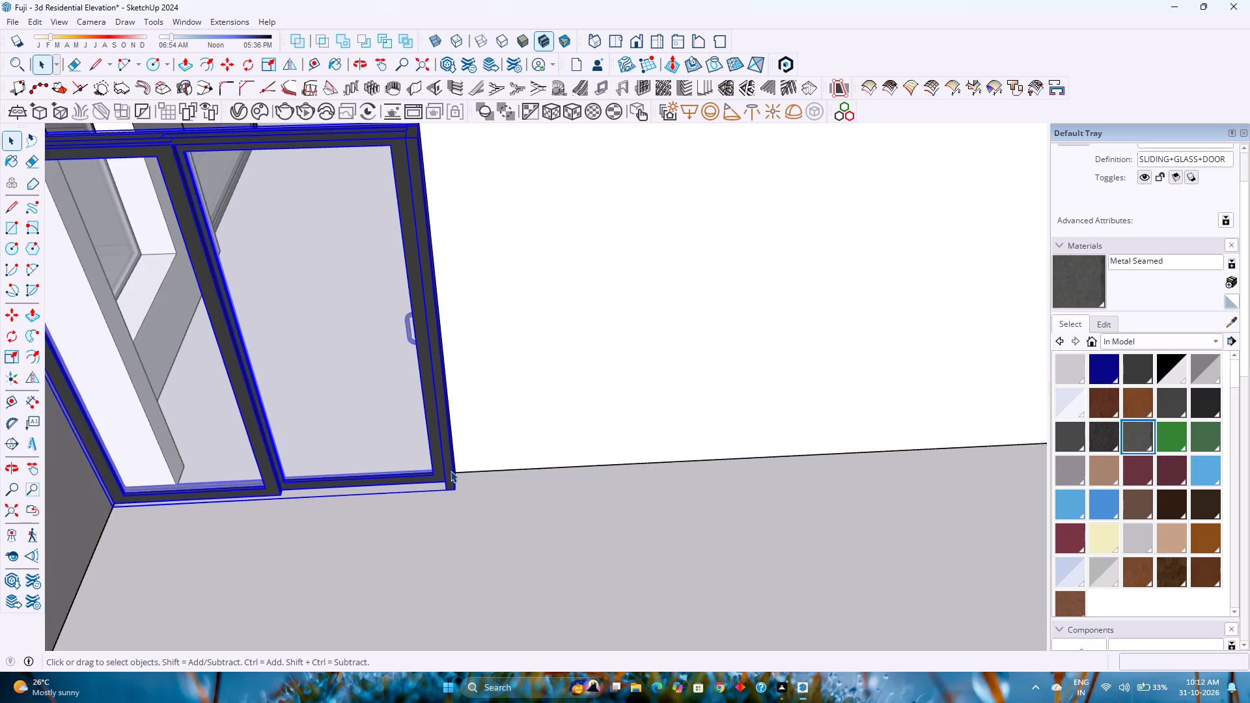
scroll(451, 471, "down", 5)
left_click(525, 416)
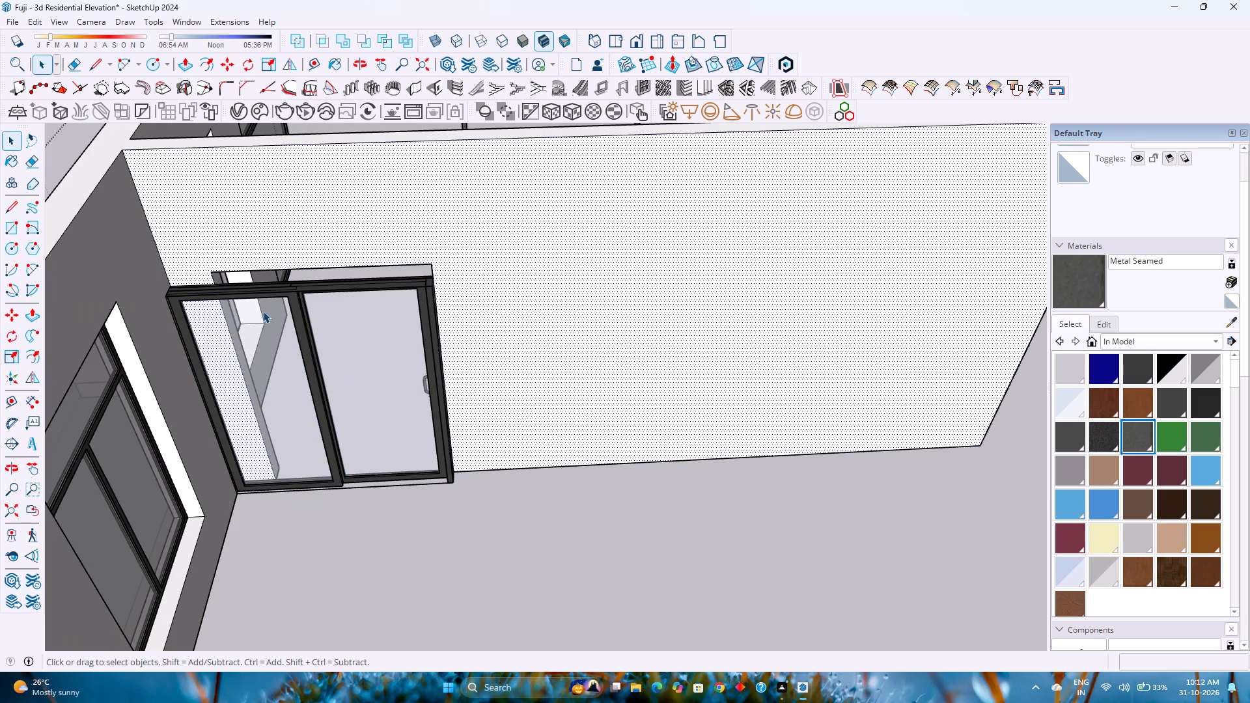
Move the sliding door back into the opening so its lower front corner meets the opening's bottom corner on the wall face.
left_click(289, 292)
scroll(354, 291, "up", 1)
middle_click_drag(354, 292, 160, 313)
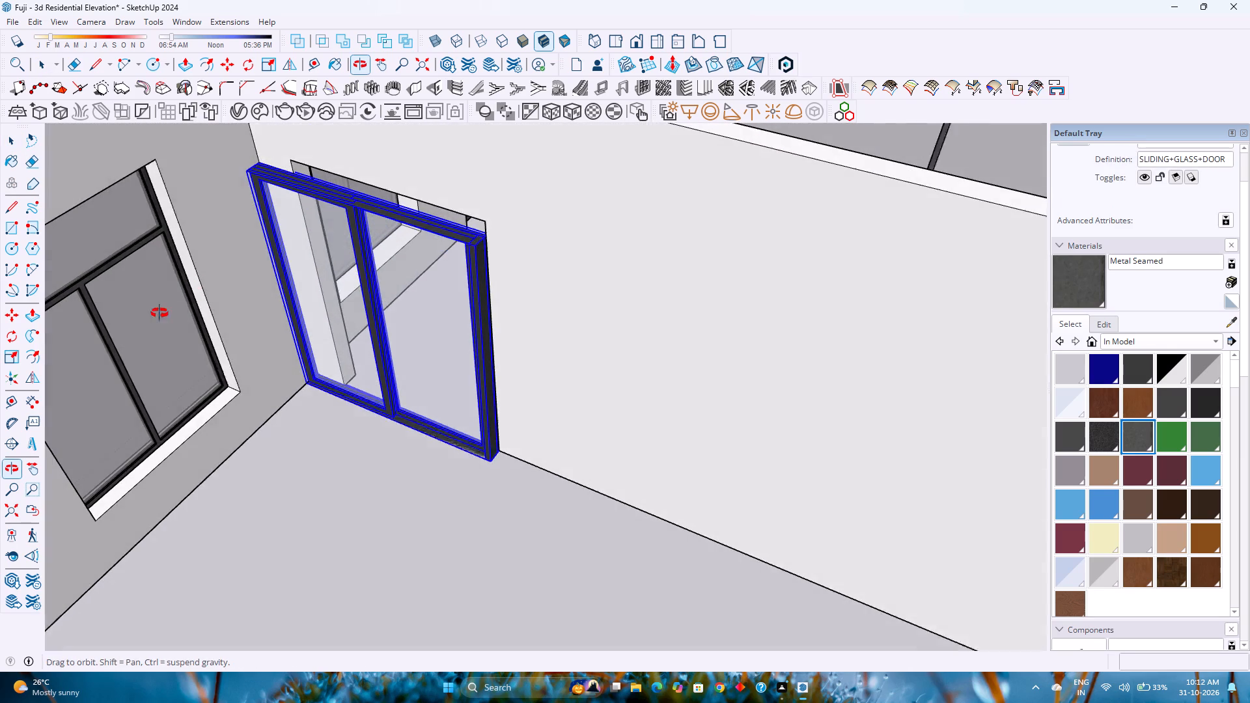
middle_click_drag(160, 313, 147, 310)
scroll(433, 473, "up", 7)
scroll(520, 445, "down", 9)
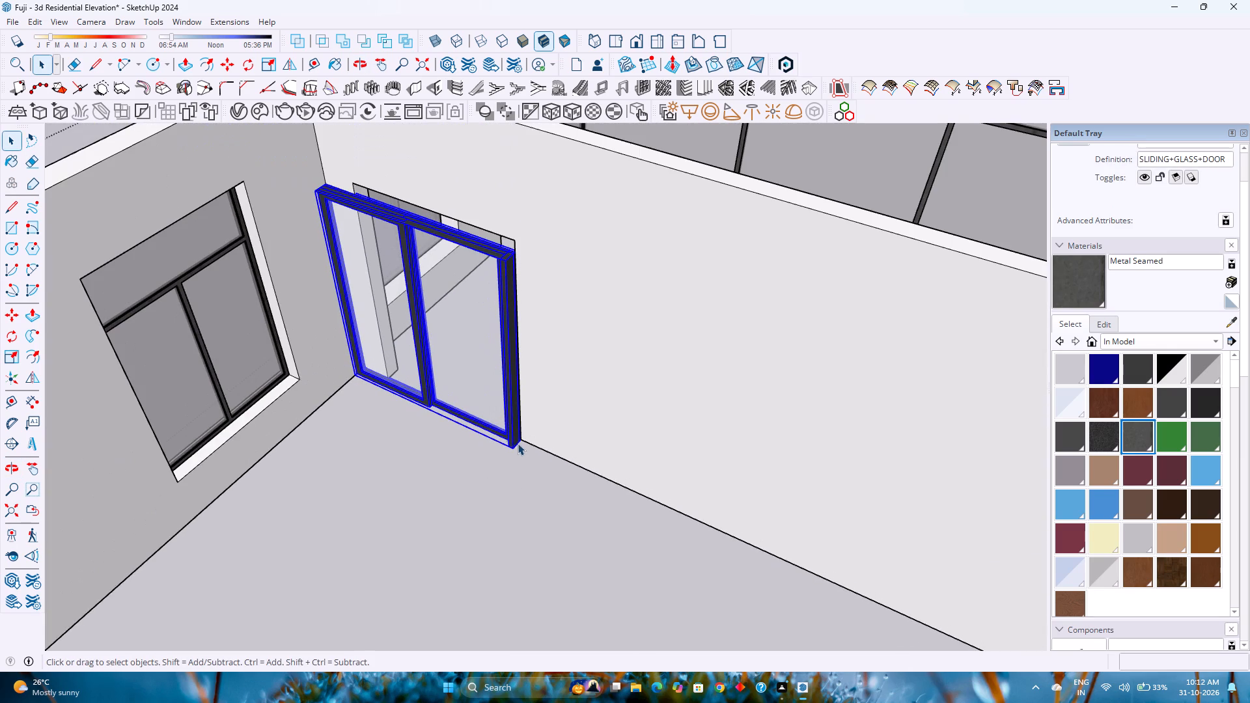
key("m")
scroll(499, 456, "up", 8)
left_click(524, 438)
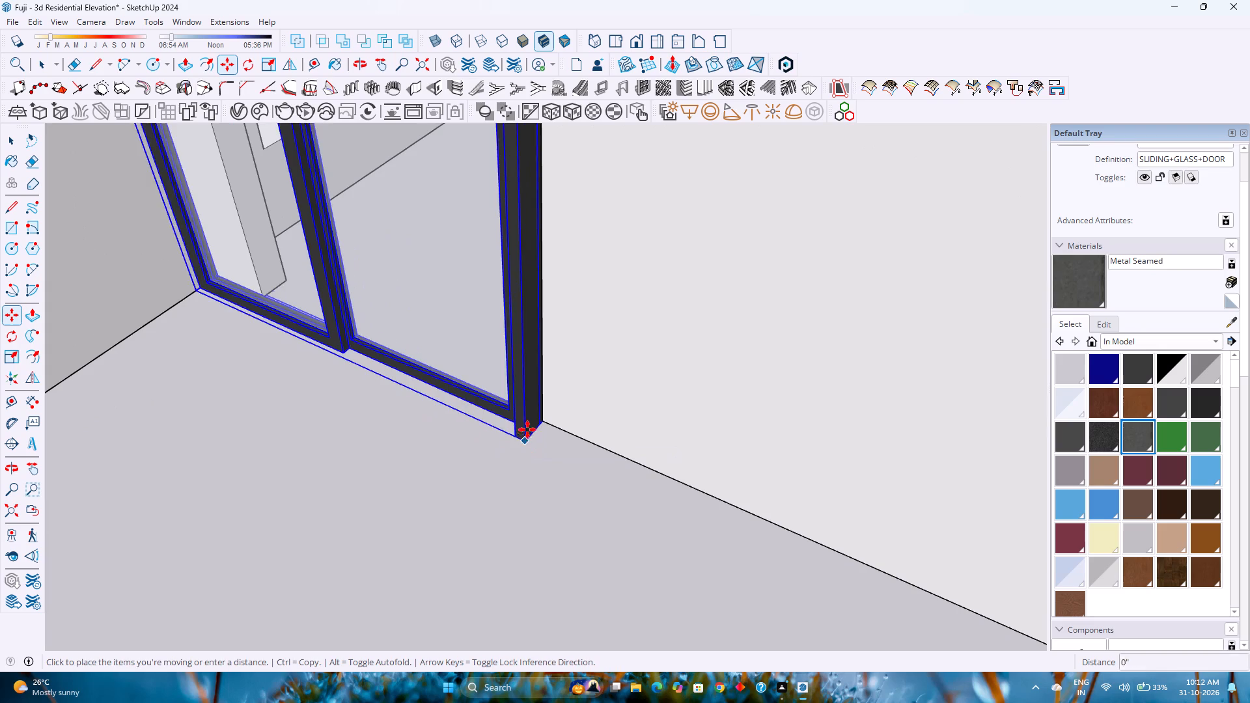
left_click(542, 417)
scroll(542, 417, "down", 8)
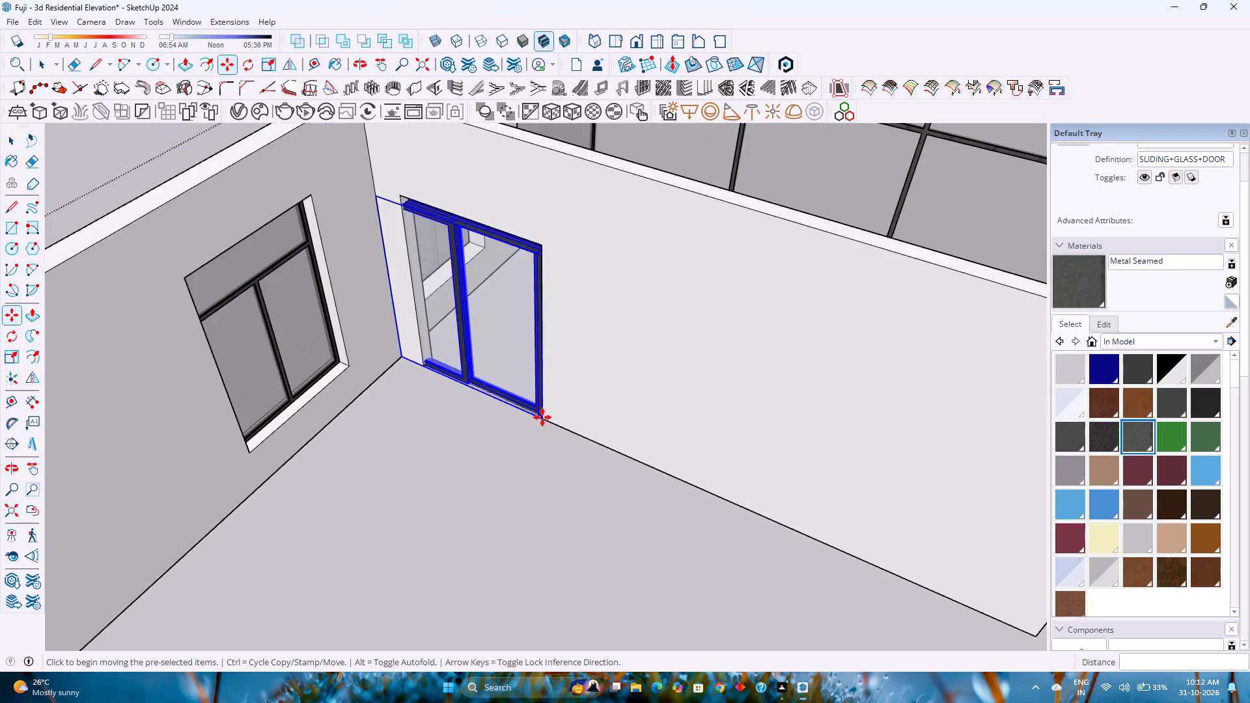
Scale the sliding door's width by about 0.83 to fit the opening's far bottom corner beside the window wall.
scroll(542, 417, "down", 3)
middle_click_drag(496, 408, 518, 380)
middle_click(518, 380)
key("s")
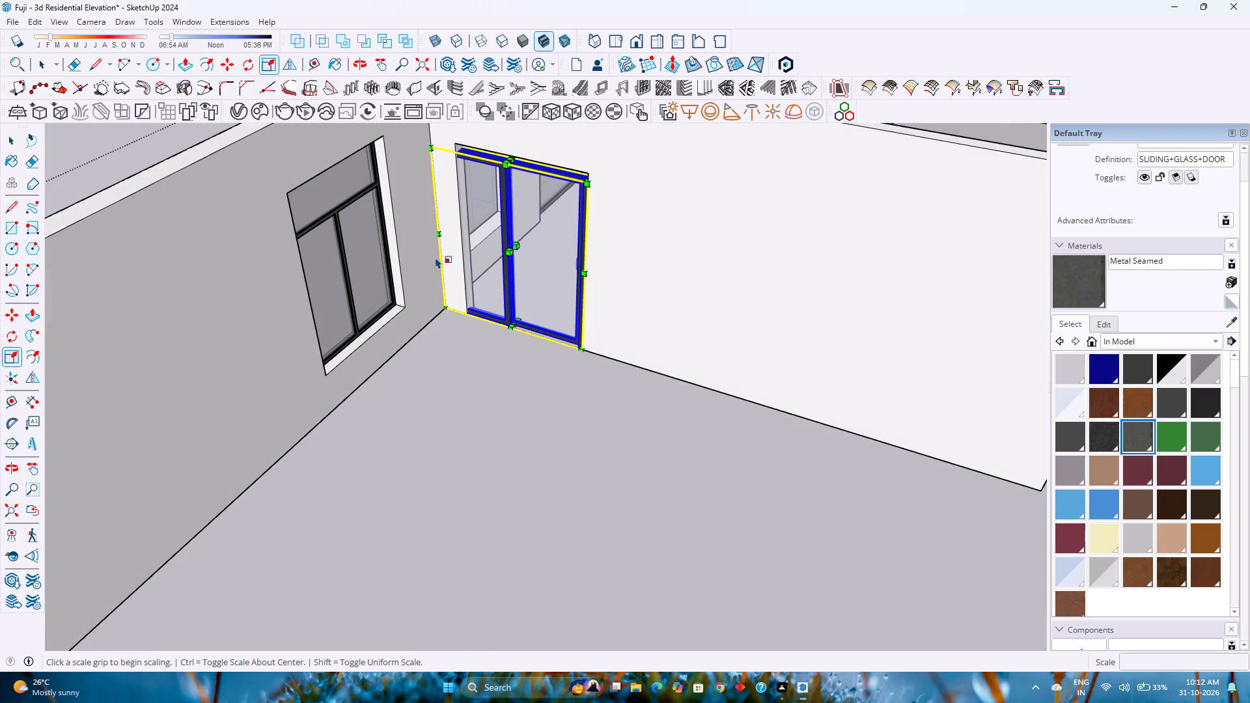
key("k")
scroll(460, 241, "up", 3)
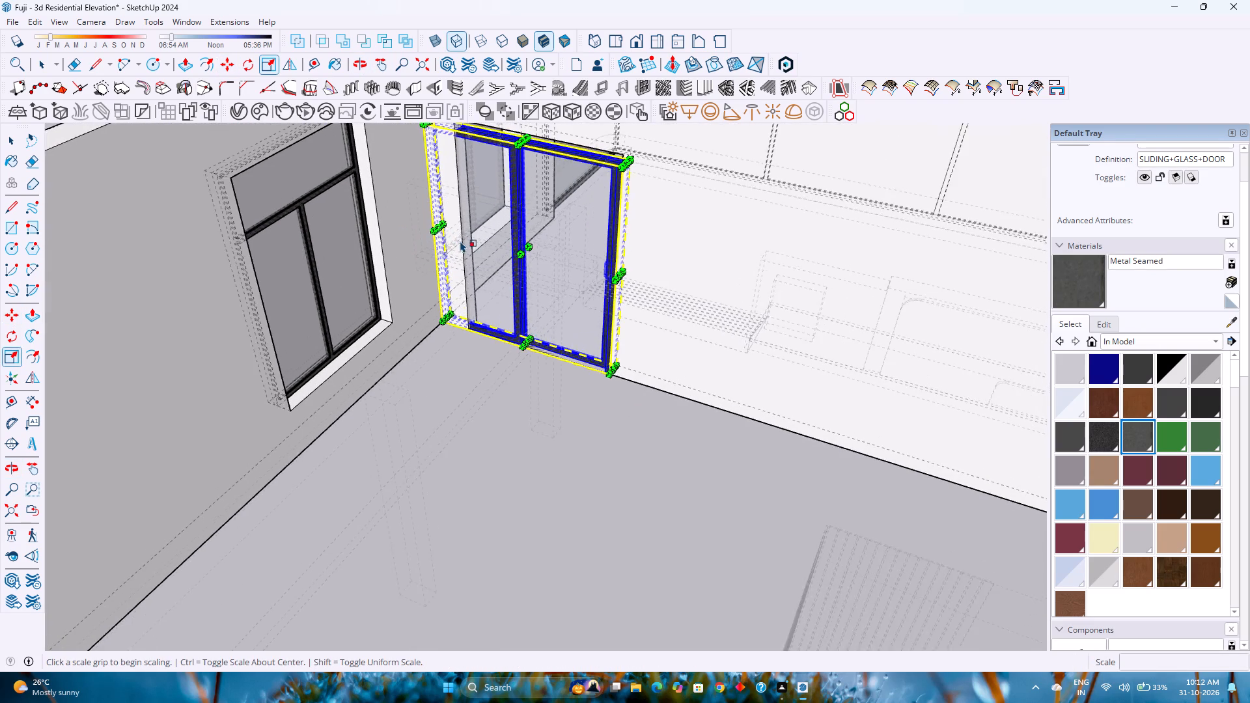
scroll(460, 241, "up", 3)
left_click(432, 222)
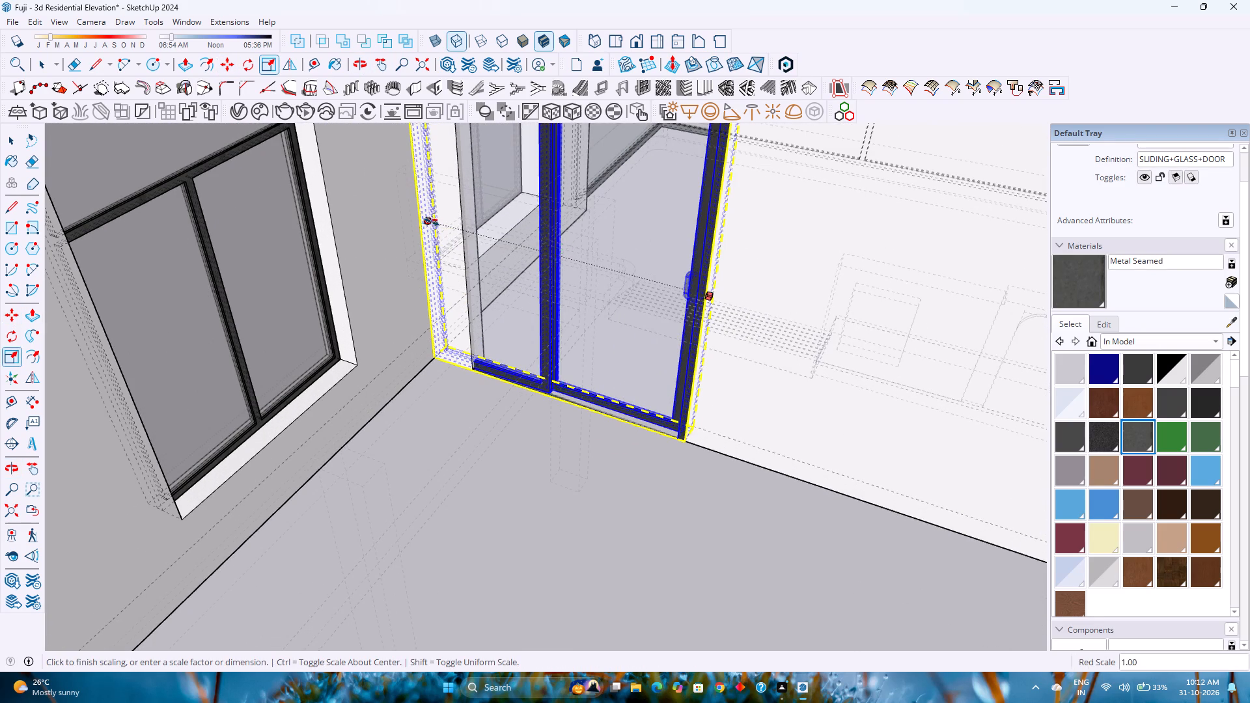
key("k")
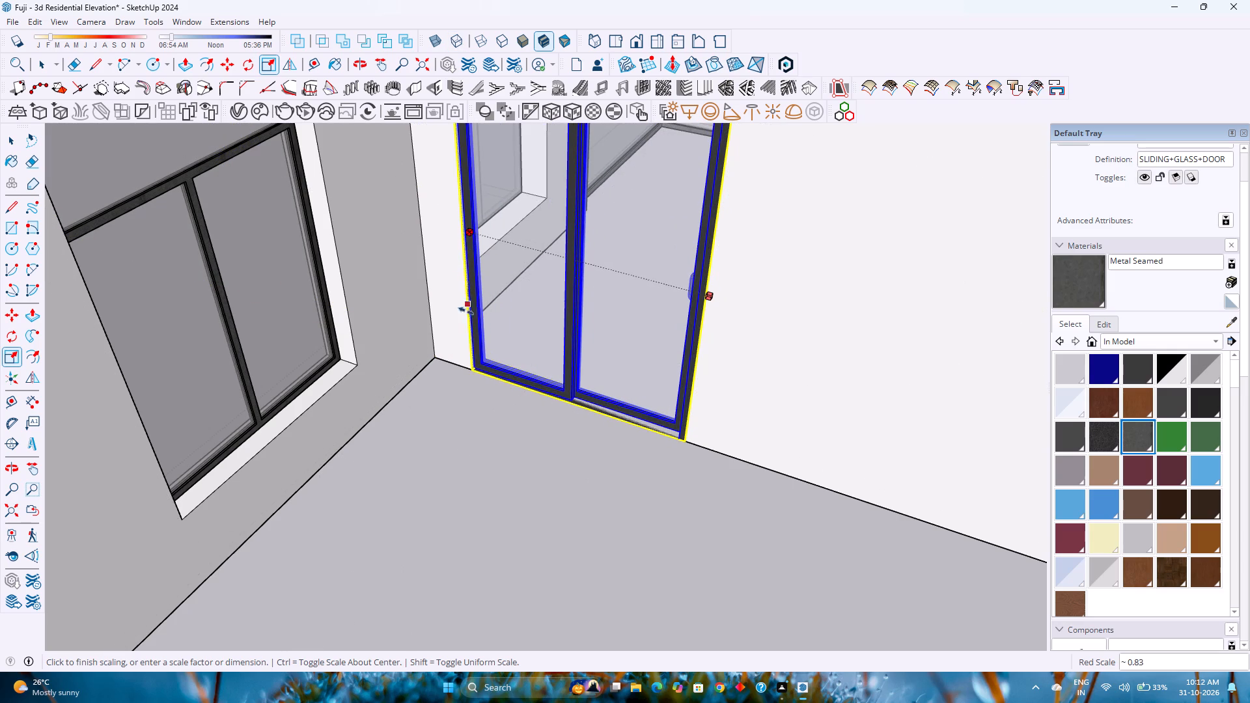
left_click(477, 372)
scroll(477, 372, "down", 7)
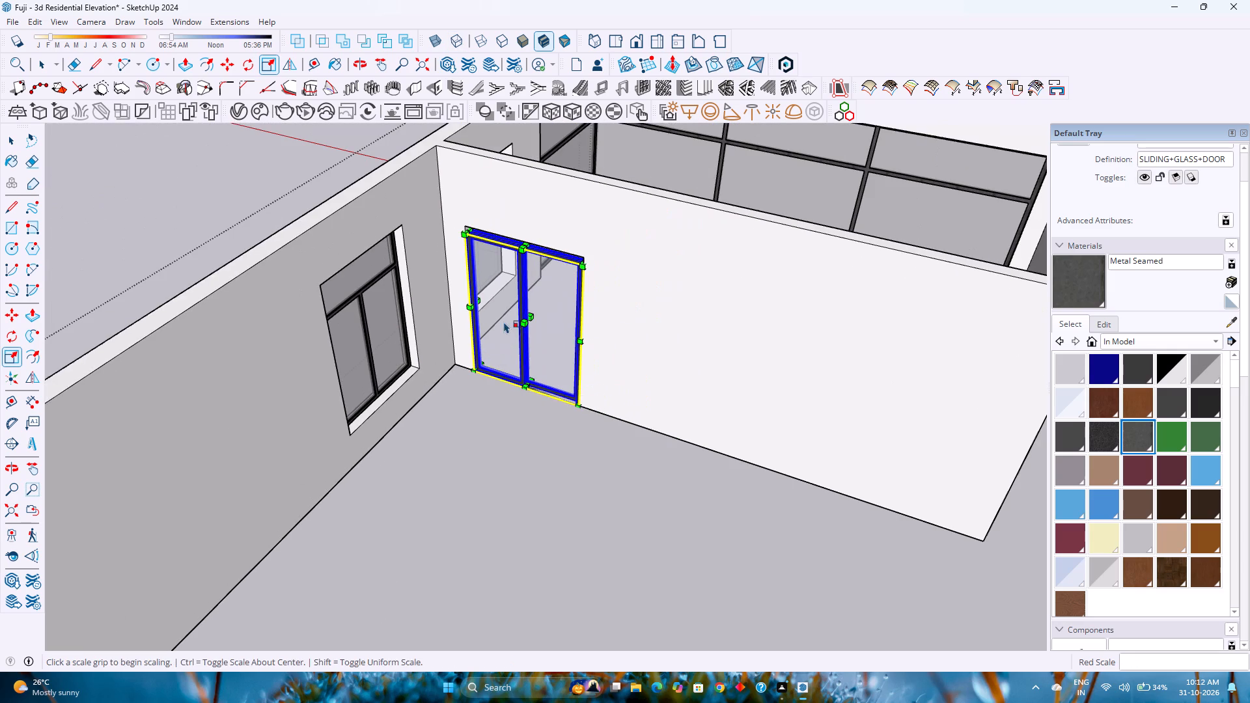
Scale the sliding door's height up to the top edge of the partition opening.
scroll(523, 241, "up", 11)
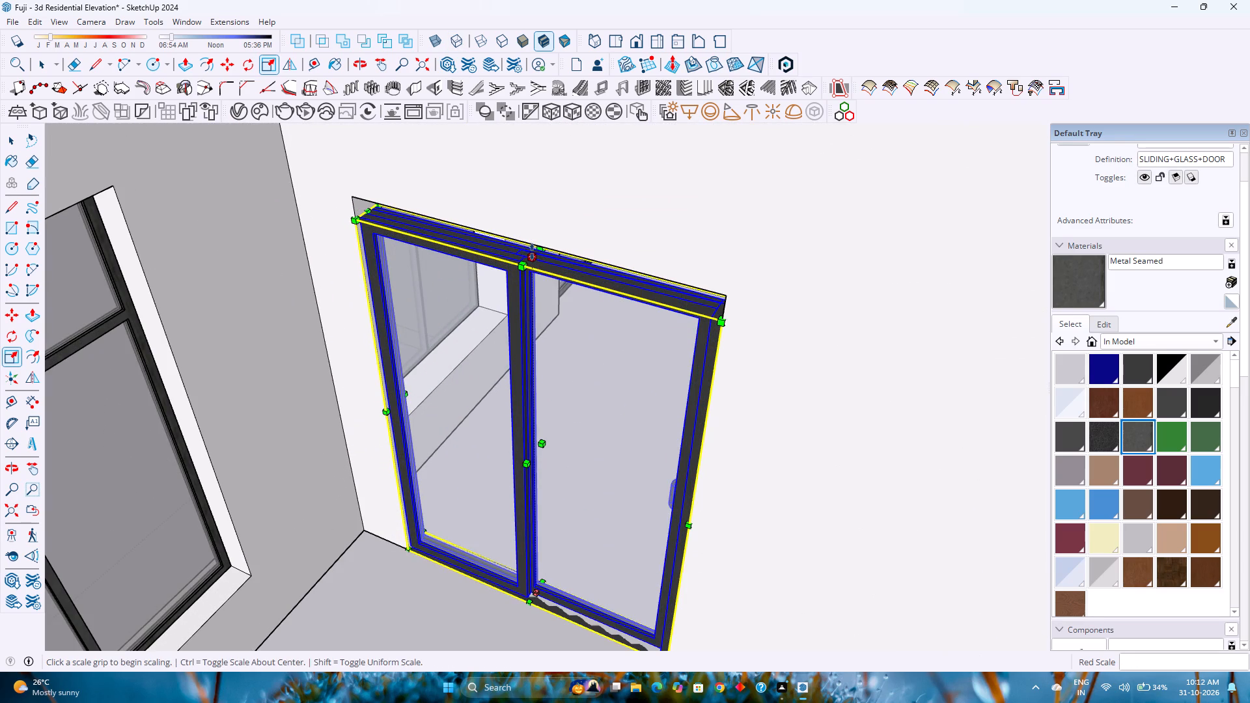
left_click(535, 253)
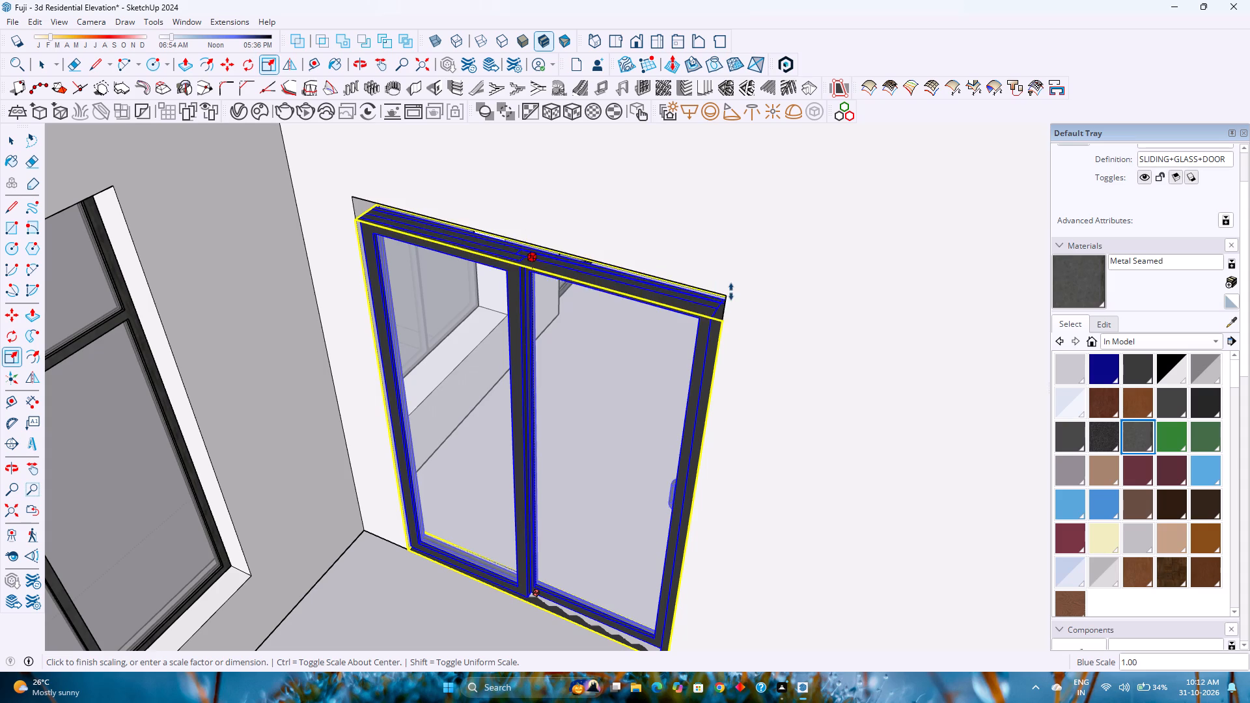
left_click(727, 296)
scroll(641, 355, "down", 5)
middle_click_drag(570, 376, 562, 350)
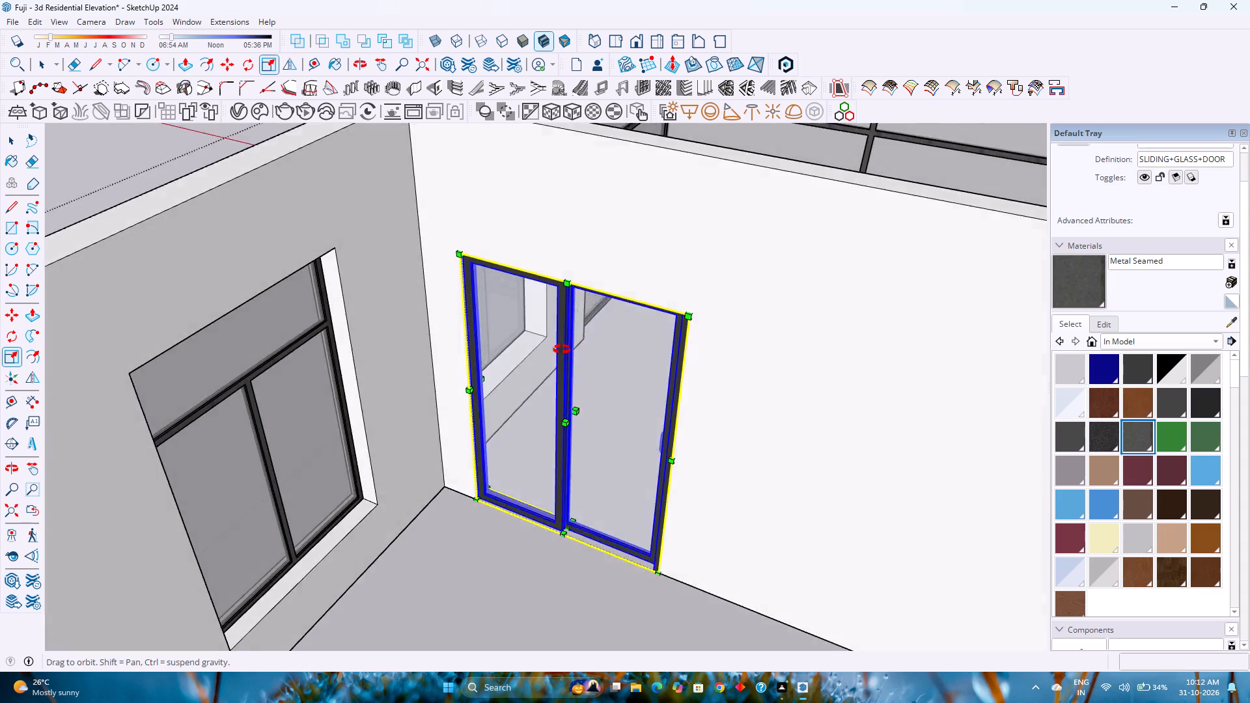
middle_click_drag(562, 350, 676, 256)
scroll(639, 407, "down", 1)
key("Escape")
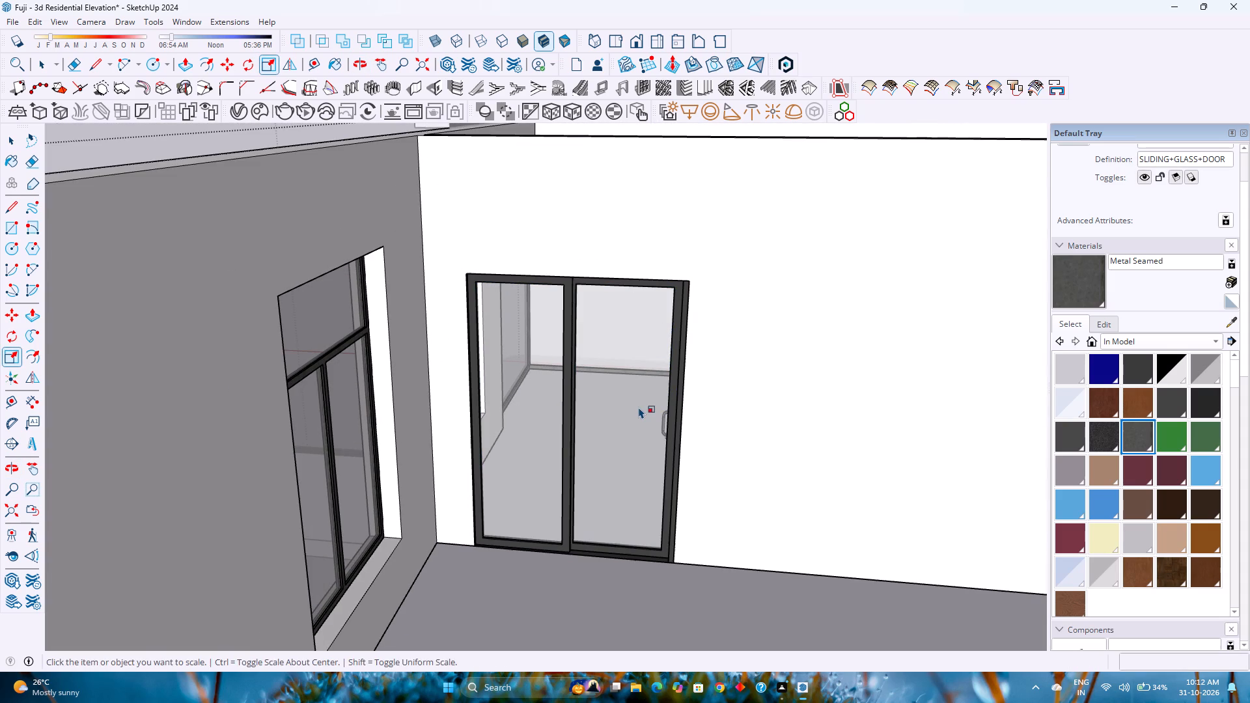
key("space")
key("Escape")
Move the sliding glass door 20' straight up along the vertical axis, out of the partition opening.
scroll(611, 562, "down", 1)
scroll(611, 562, "up", 11)
middle_click(624, 560)
middle_click(624, 560)
middle_click_drag(623, 561, 455, 585)
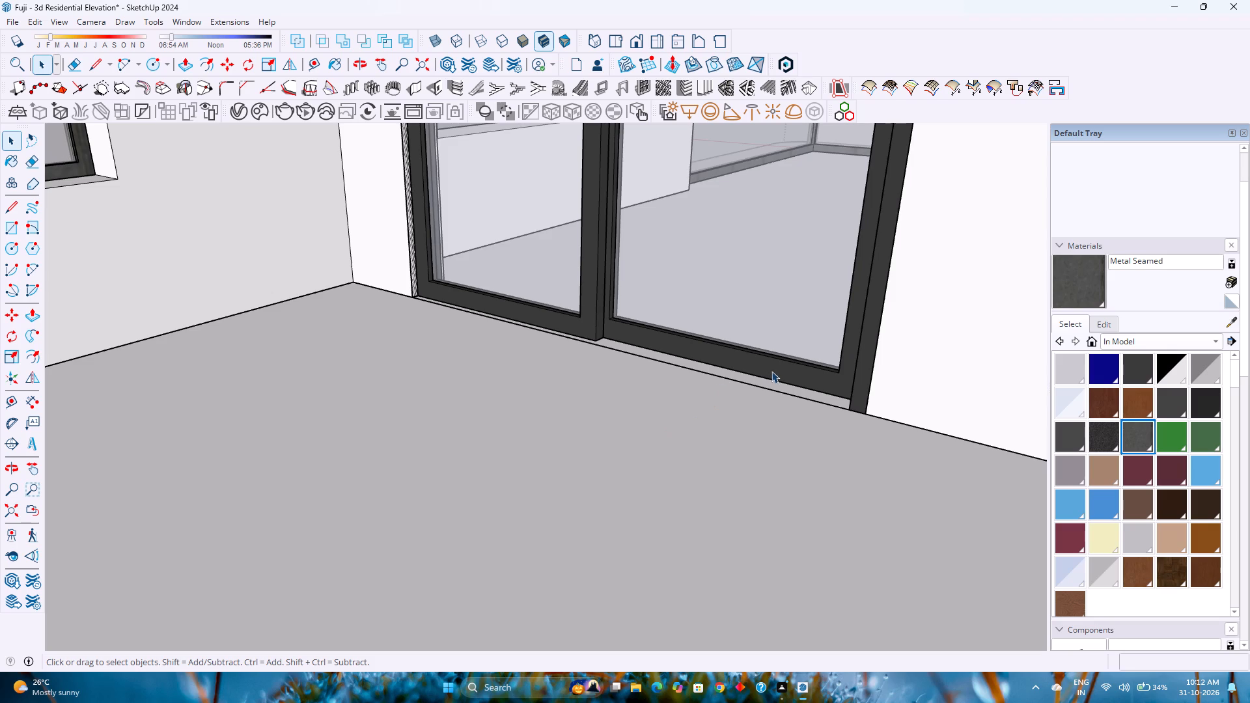
double_click(772, 370)
scroll(772, 370, "down", 7)
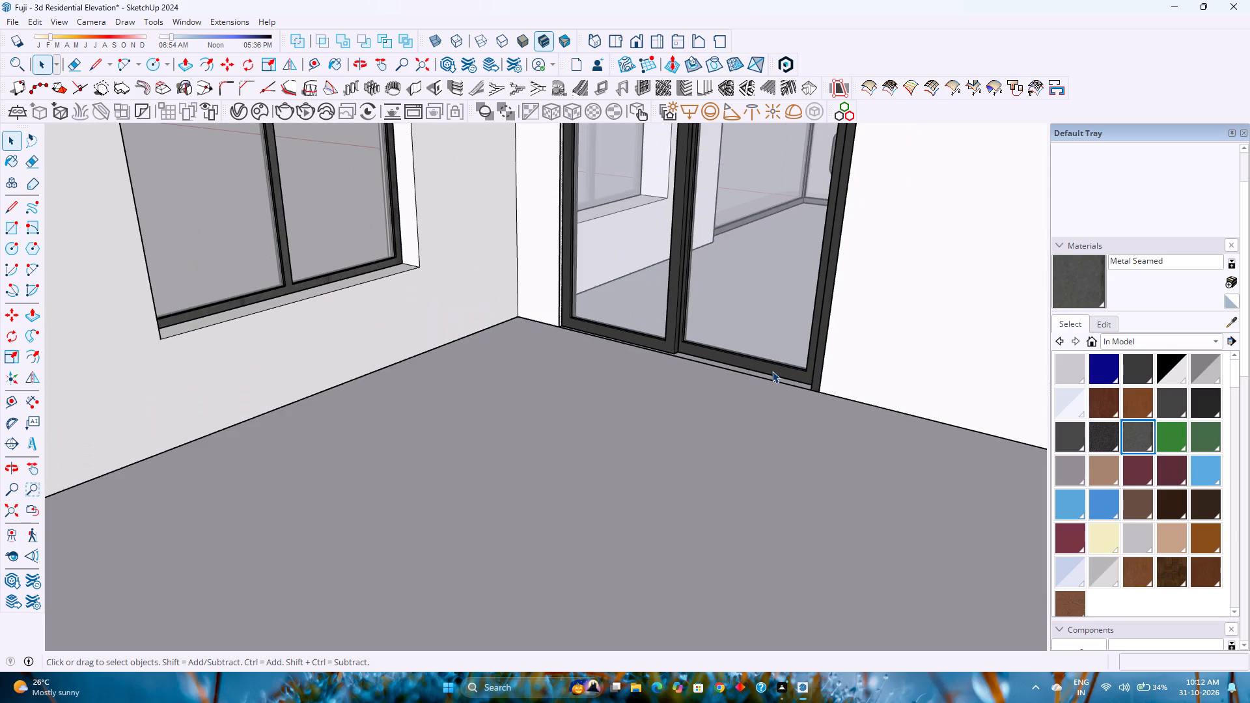
scroll(772, 372, "down", 3)
key("Escape")
left_click(772, 372)
double_click(772, 372)
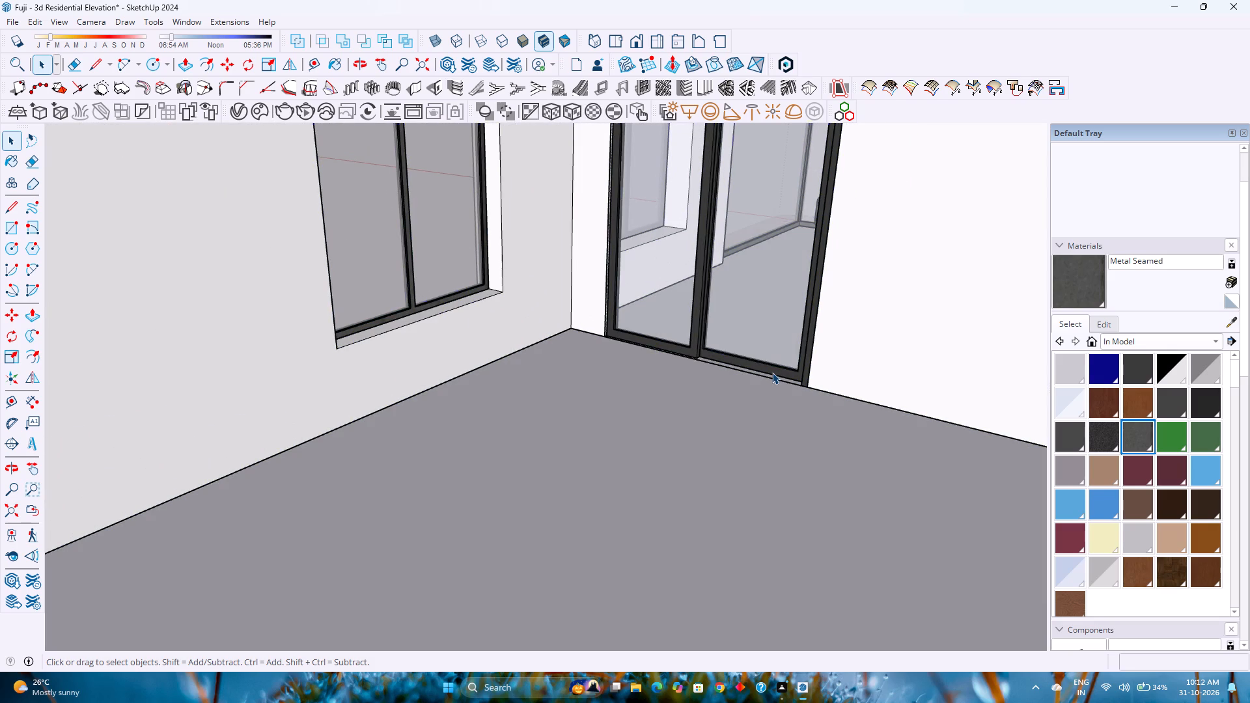
key("m")
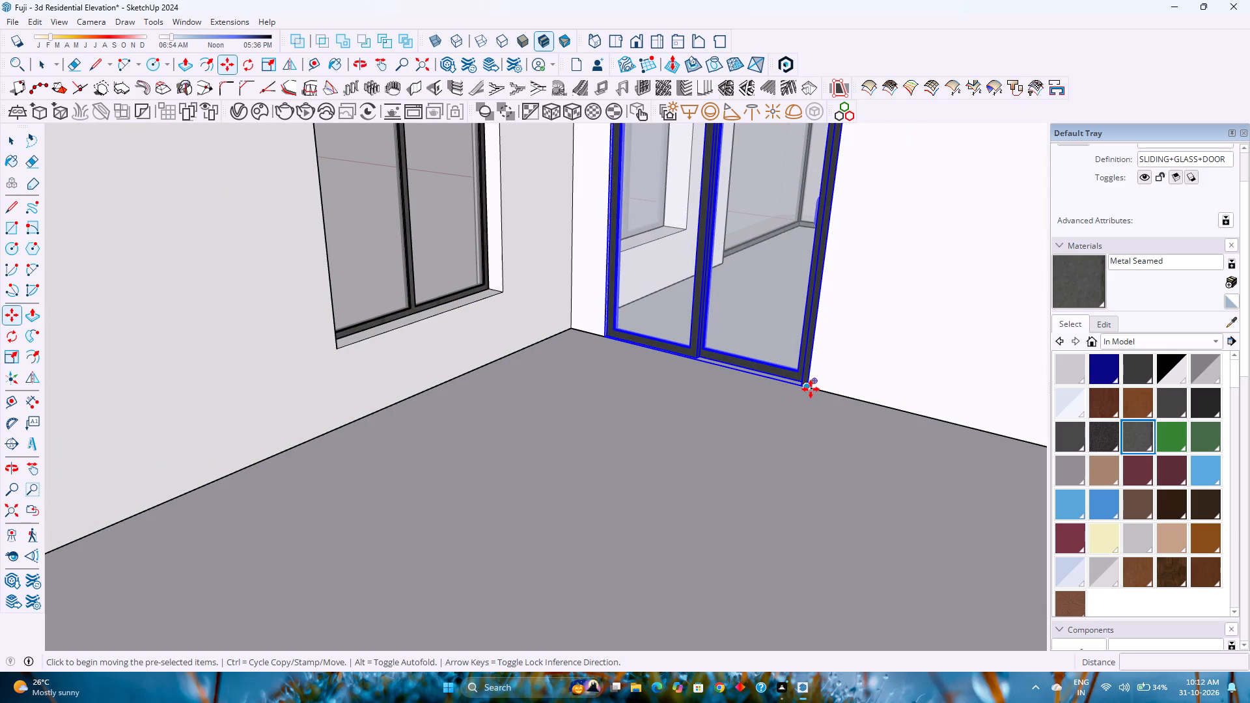
left_click(811, 389)
key("Up")
type("20")
key("apostrophe")
key("Return")
key("space")
key("space")
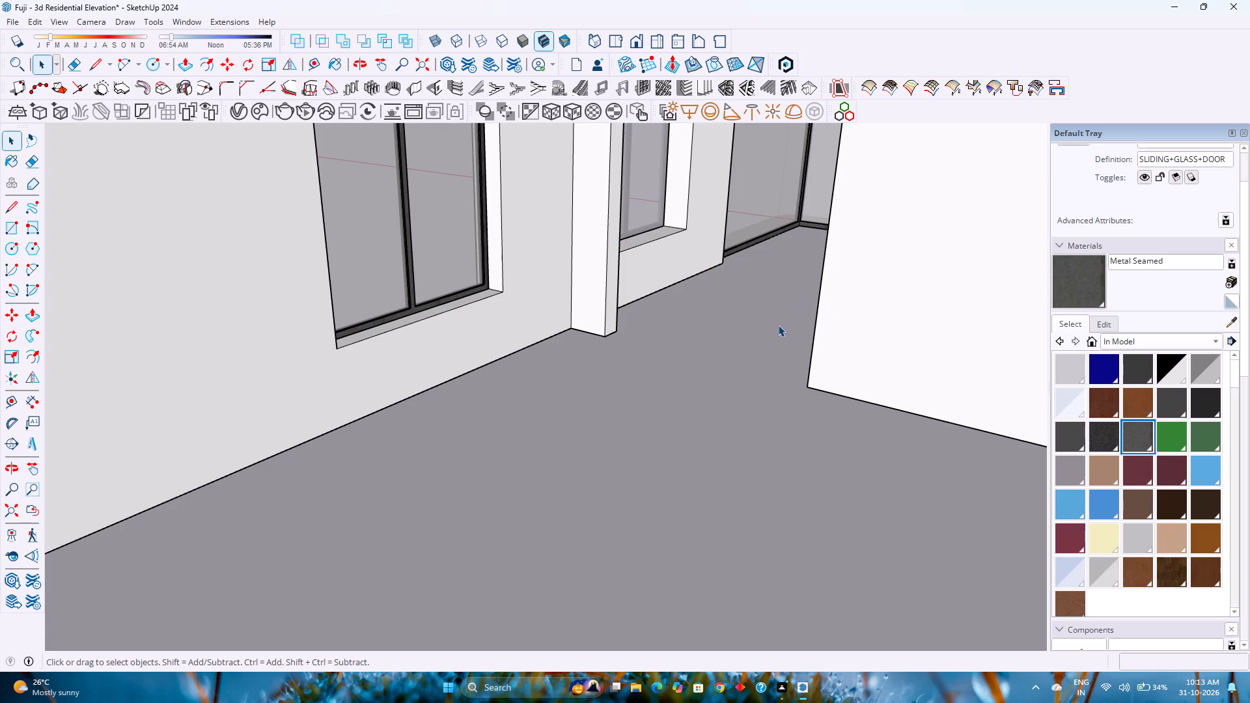
Open the sliding door component for editing and delete the outer frame group along its top and side.
scroll(774, 325, "down", 8)
middle_click_drag(770, 322, 656, 467, "shift")
middle_click(656, 467, "shift")
scroll(639, 439, "down", 6)
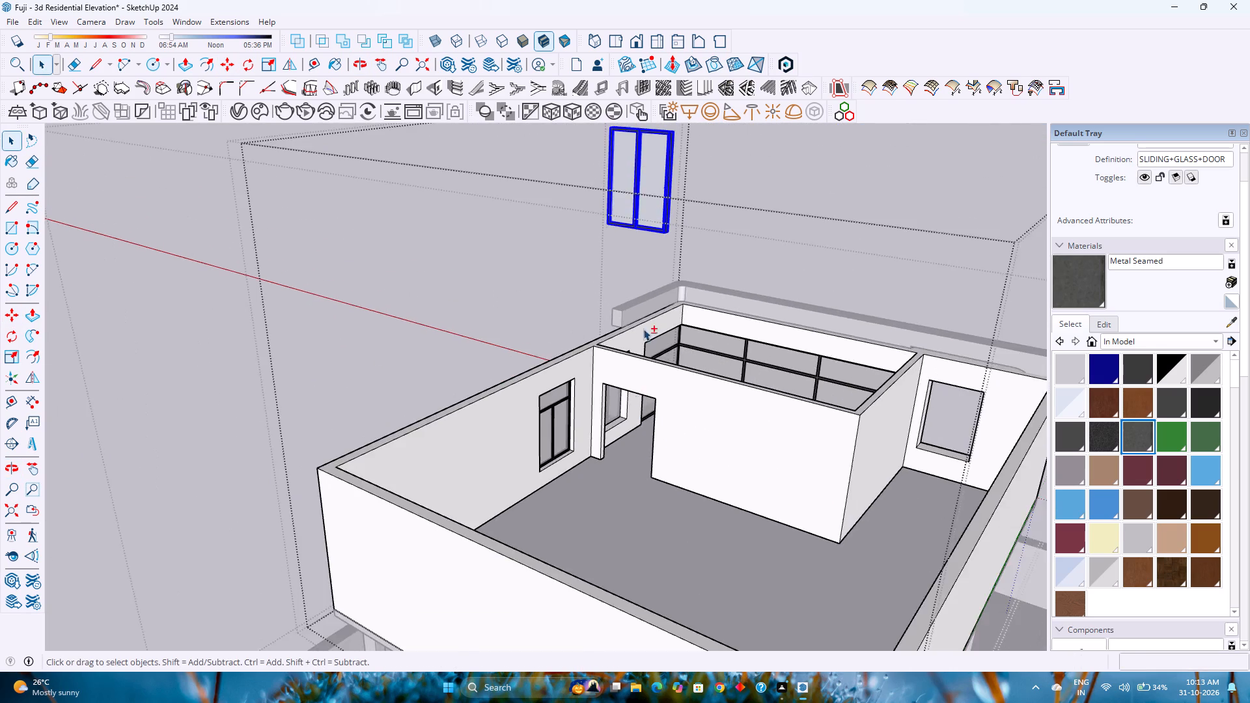
middle_click_drag(646, 325, 599, 456, "shift")
middle_click_drag(569, 439, 591, 406)
scroll(615, 337, "up", 12)
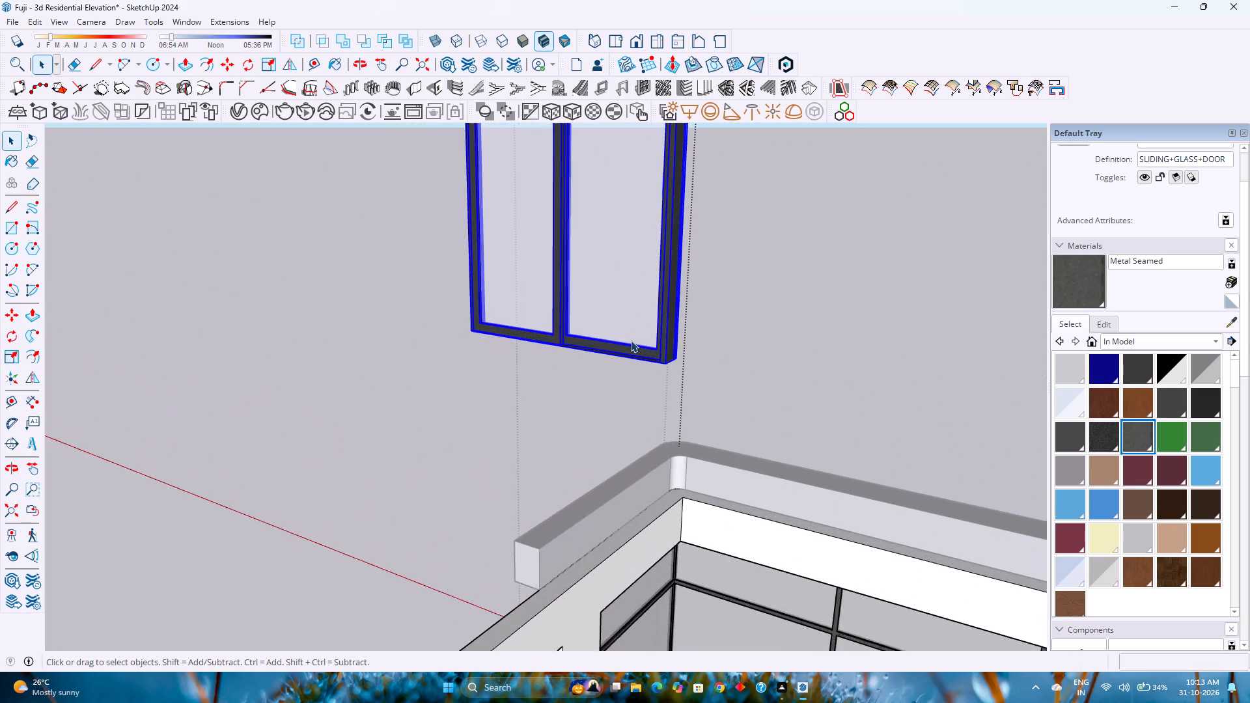
scroll(631, 340, "up", 8)
scroll(633, 352, "down", 14)
middle_click_drag(633, 345, 615, 426, "shift")
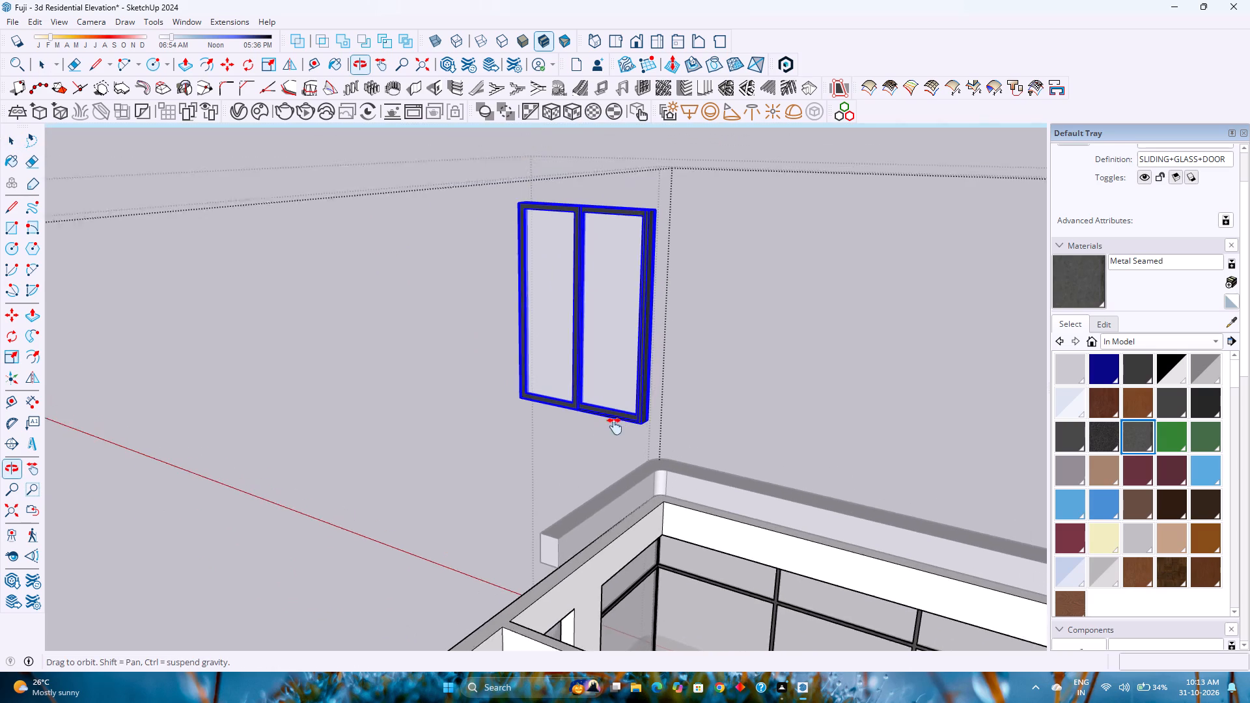
middle_click_drag(615, 426, 609, 447, "shift")
middle_click_drag(604, 445, 601, 438)
scroll(596, 172, "up", 14)
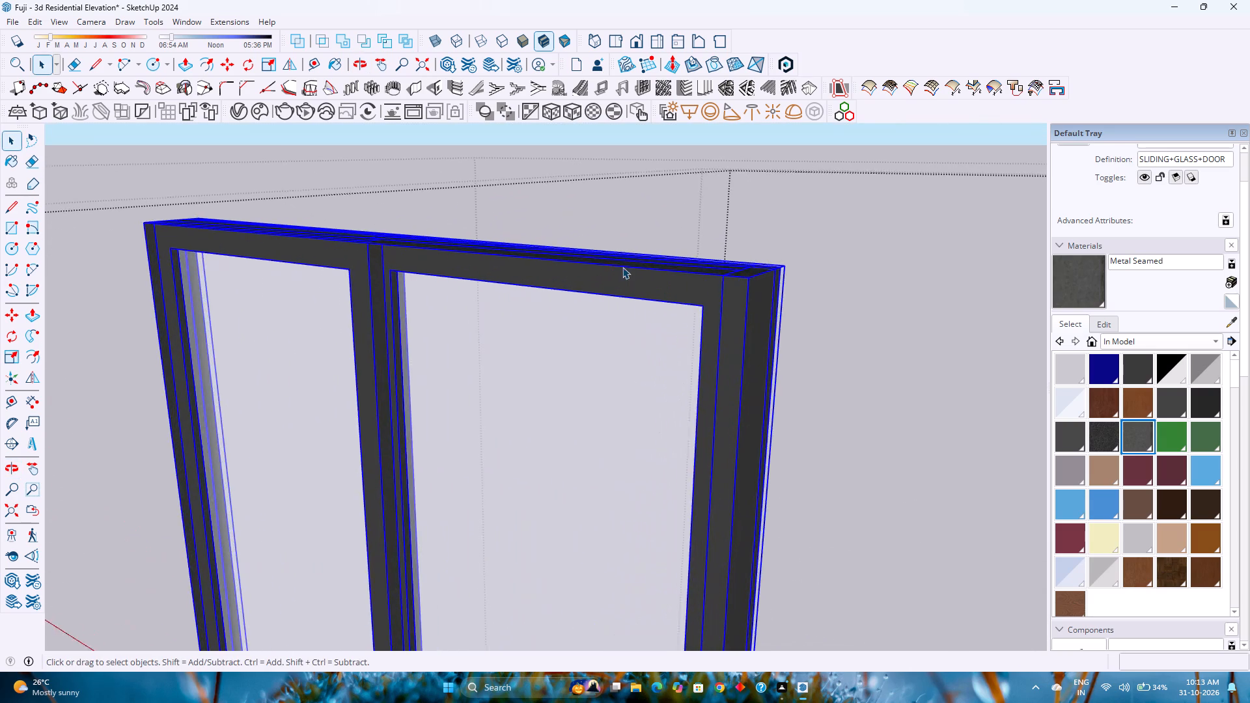
middle_click_drag(622, 267, 771, 166)
scroll(668, 288, "up", 4)
scroll(668, 288, "down", 4)
scroll(672, 265, "up", 1)
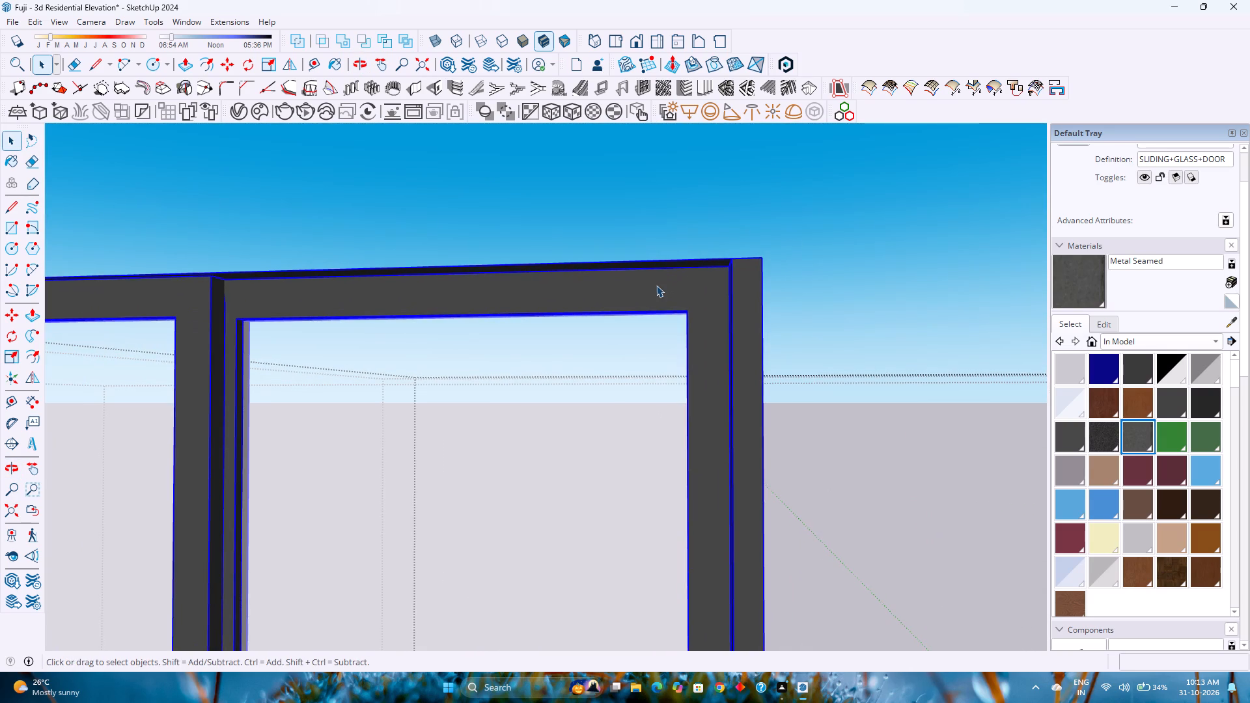
double_click(656, 286)
scroll(654, 286, "up", 2)
middle_click_drag(652, 286, 648, 242)
scroll(504, 288, "up", 2)
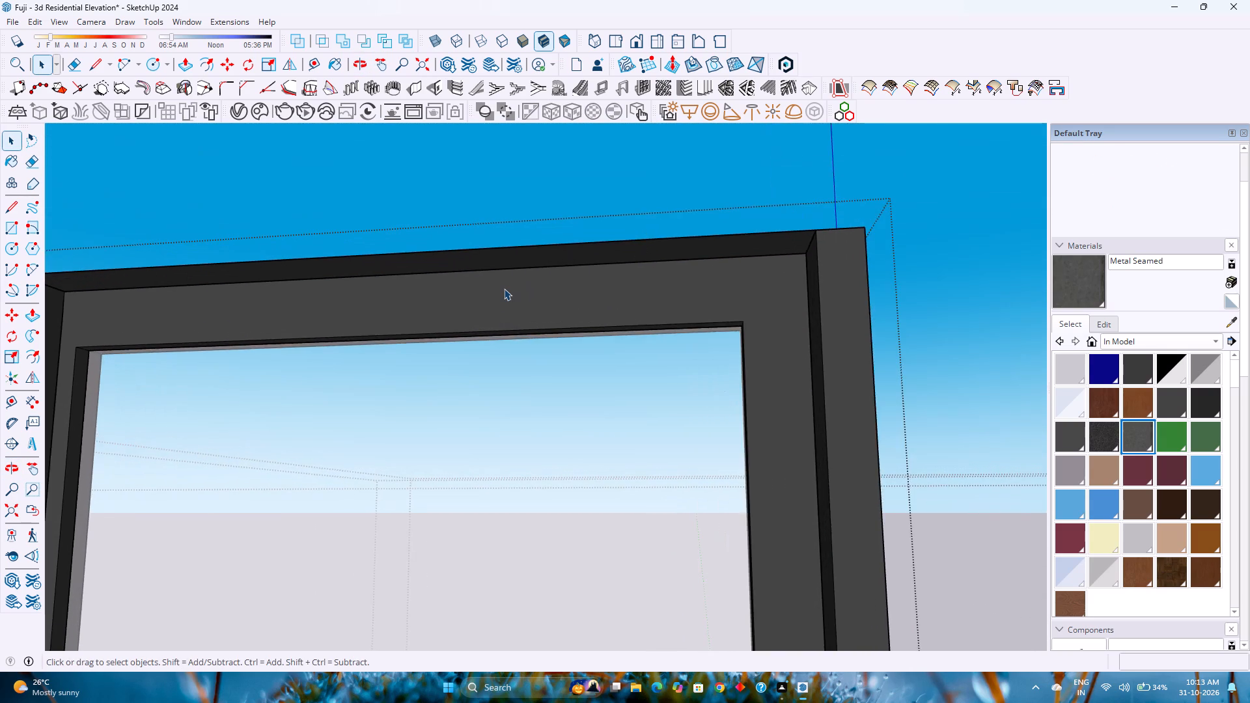
scroll(504, 288, "down", 4)
left_click(507, 271)
left_click(507, 271)
left_click(508, 269)
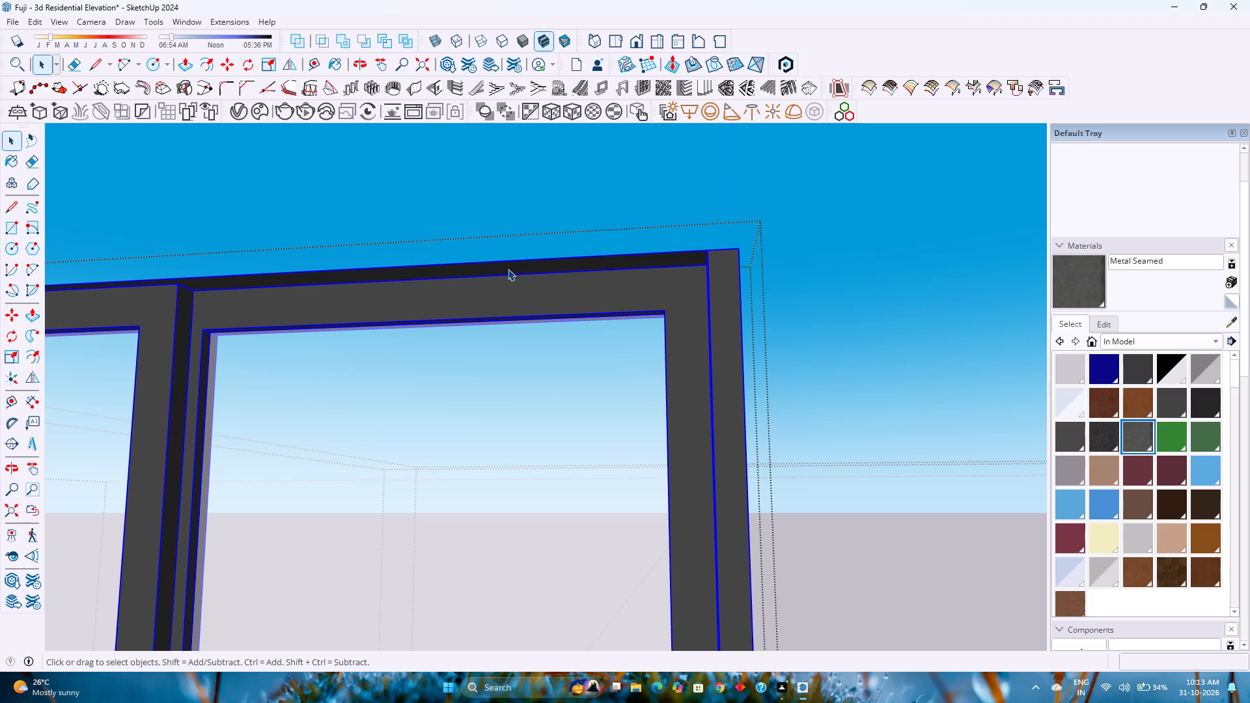
left_click(508, 269)
double_click(509, 268)
left_click(509, 268)
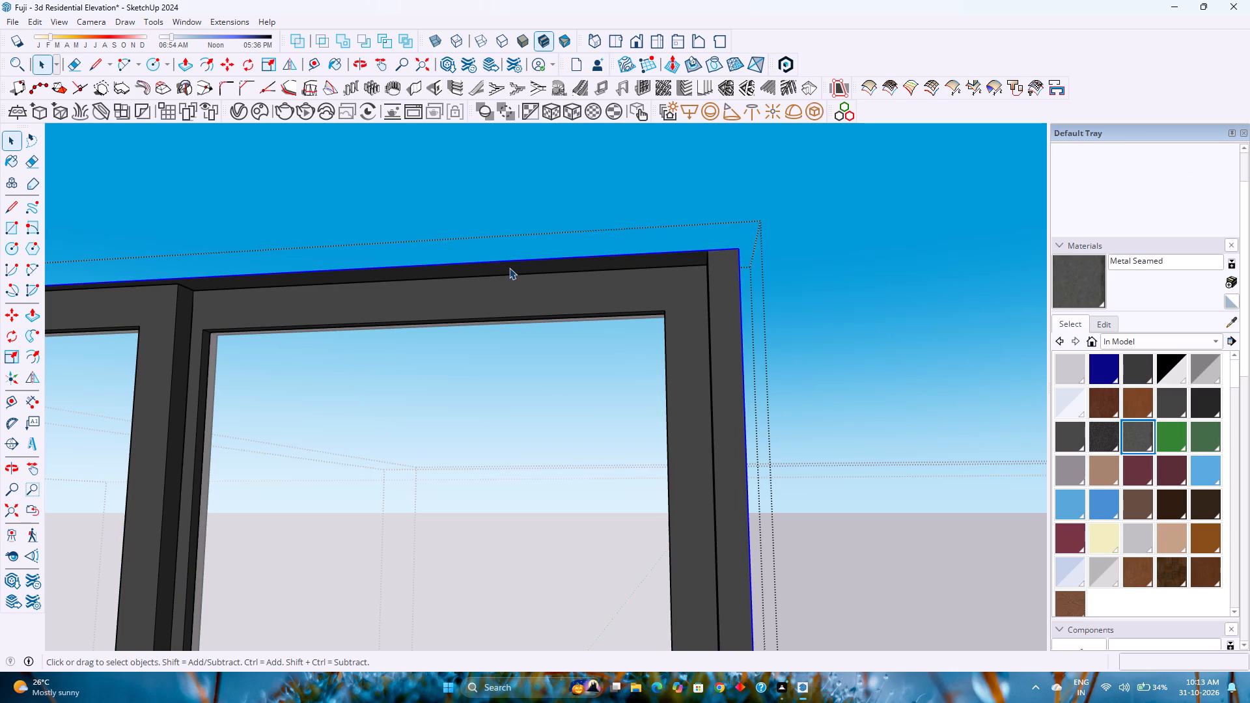
key("Delete")
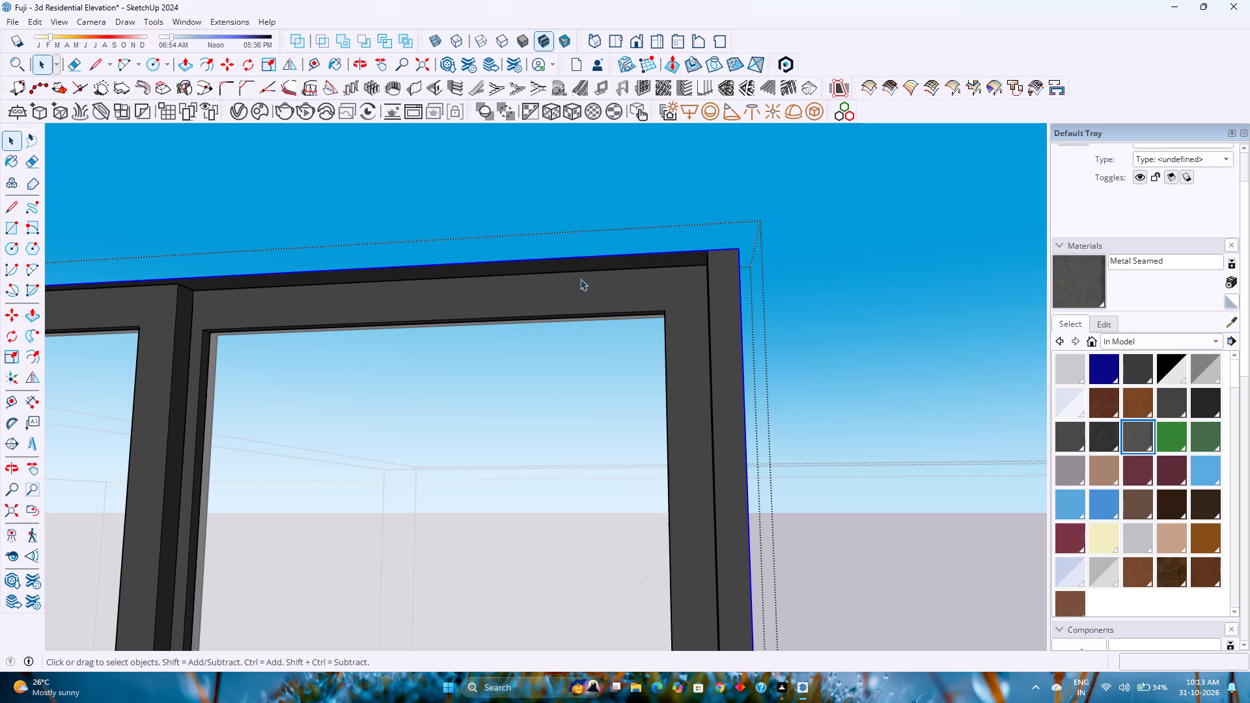
Delete the stray edge at the top corner of the door's handle-side upright.
middle_click_drag(599, 283, 372, 522)
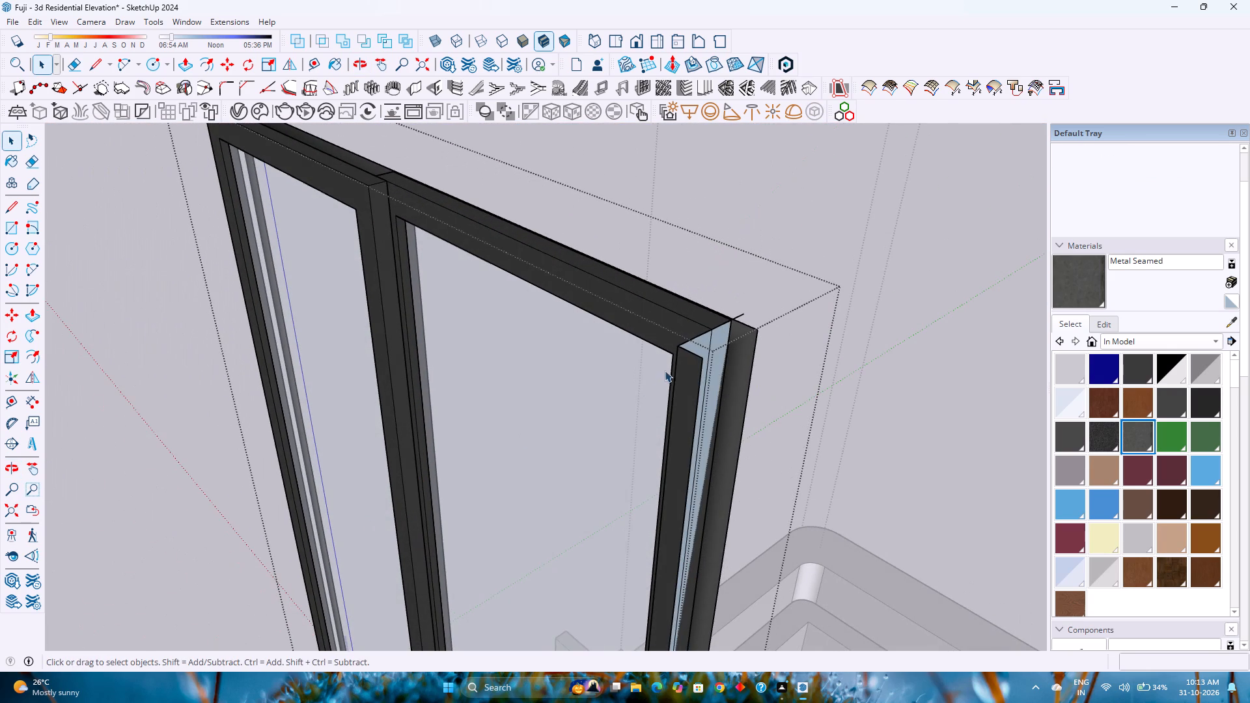
left_click(742, 314)
key("Delete")
Draw a line across the open top of the handle-side upright to cap it with a face.
scroll(707, 321, "down", 9)
middle_click_drag(650, 316, 847, 450)
scroll(464, 297, "down", 3)
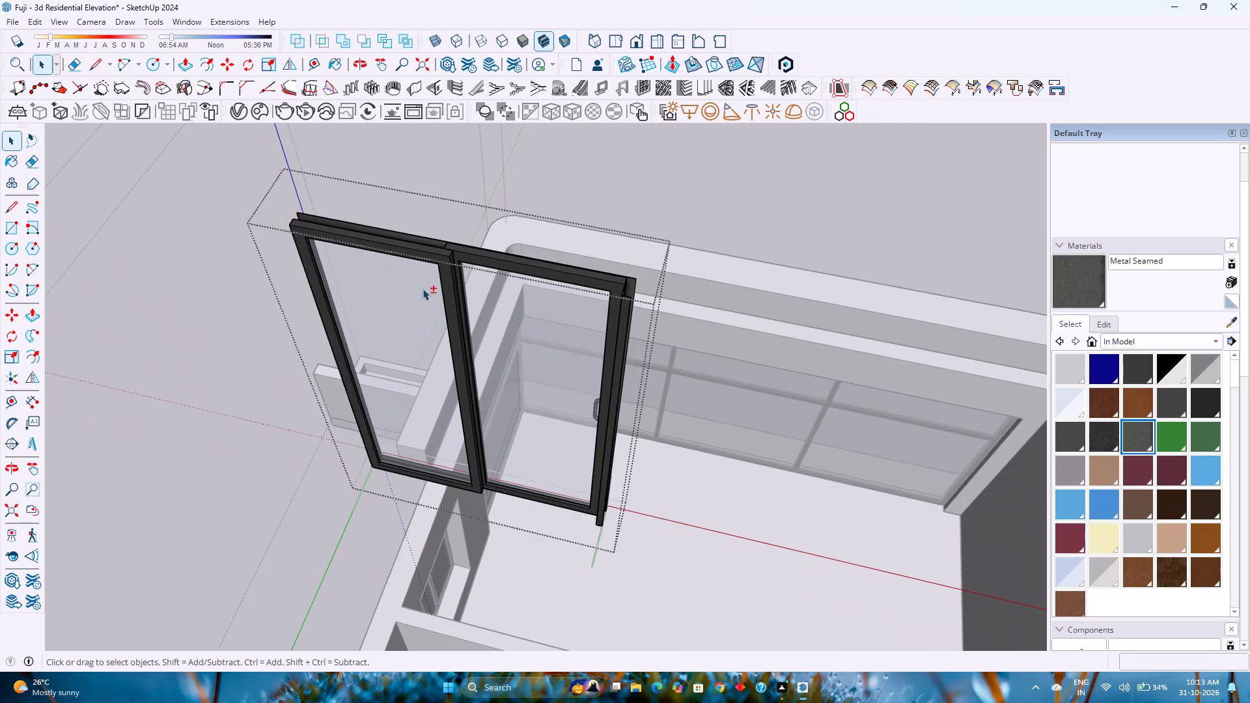
middle_click_drag(422, 289, 604, 399, "shift")
middle_click_drag(456, 338, 734, 327)
scroll(456, 381, "up", 5)
scroll(484, 381, "down", 4)
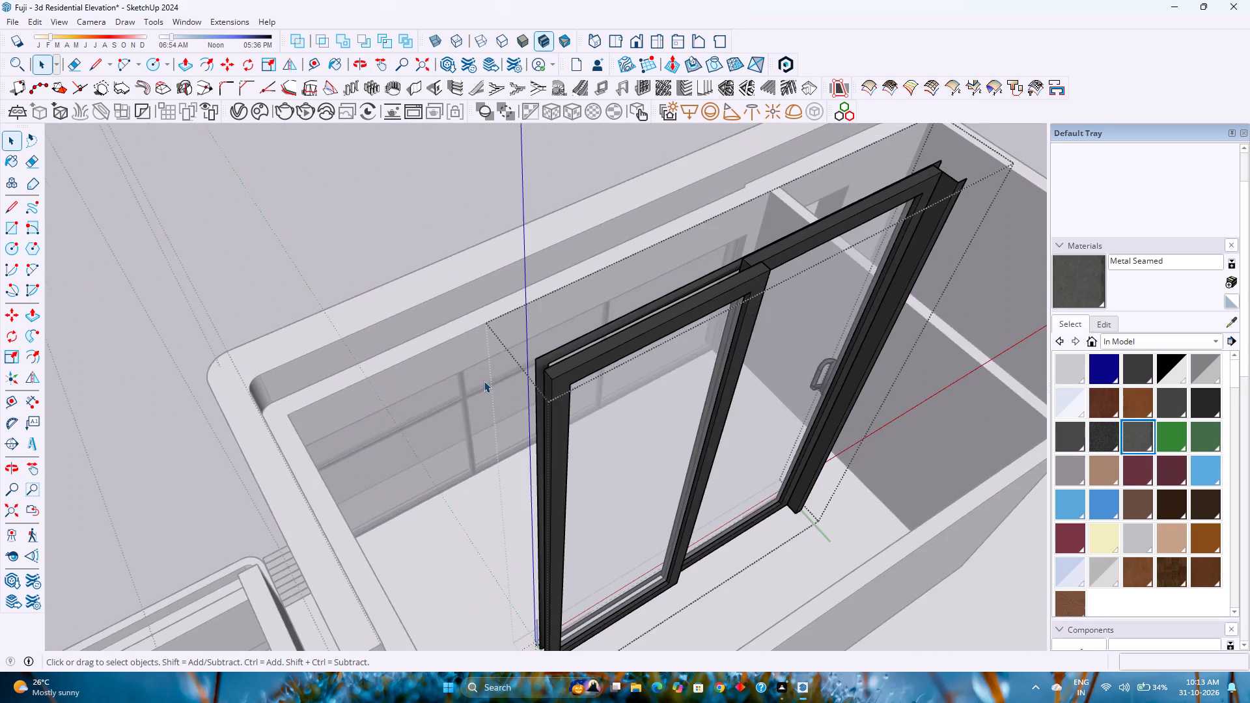
middle_click_drag(512, 389, 546, 378)
middle_click_drag(761, 330, 608, 456, "shift")
scroll(609, 437, "down", 2)
key("l")
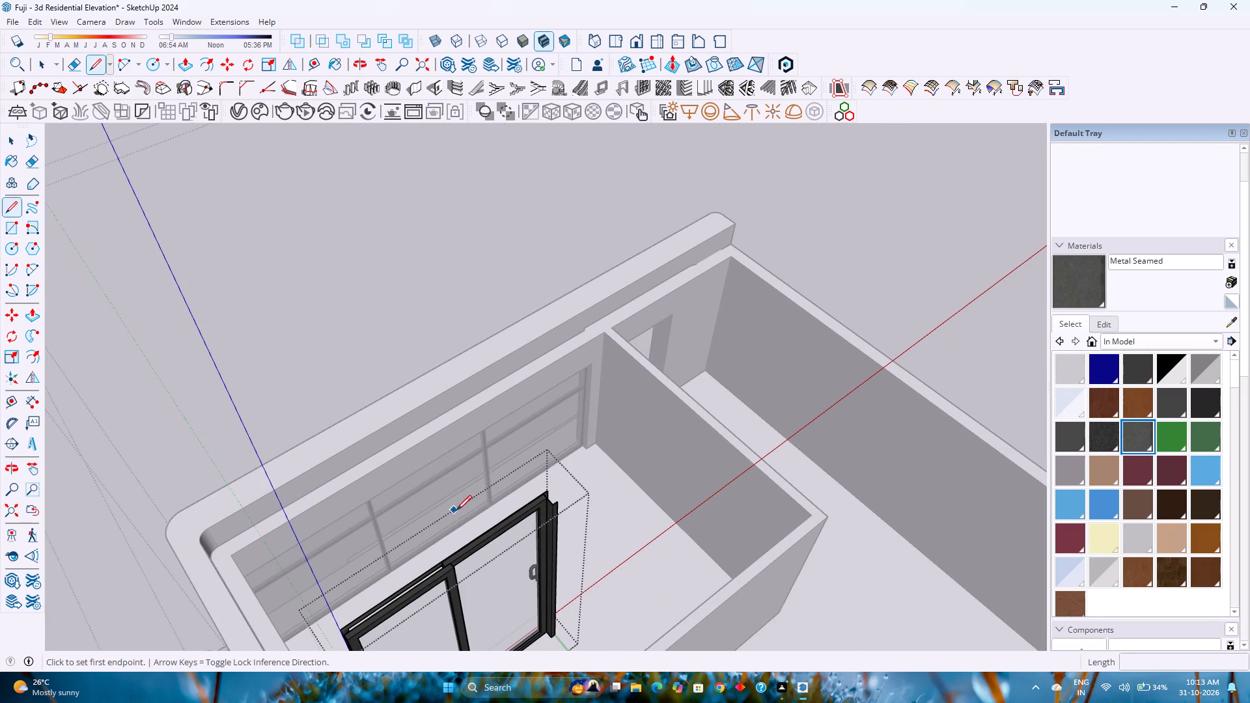
scroll(548, 499, "up", 11)
left_click(550, 477)
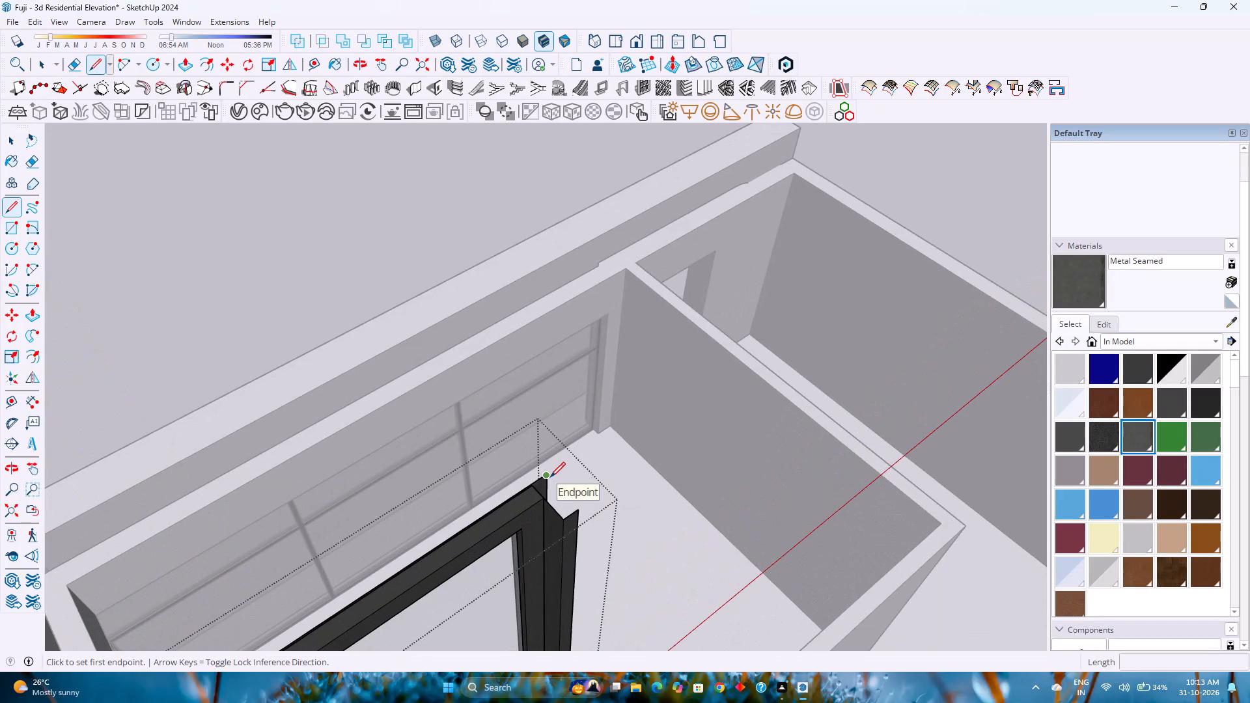
left_click(579, 508)
key("space")
Outline the narrow strip between the upright's top cap and the frame's outer corner with 1/8" end lines and a 1 1/2" outer line.
scroll(564, 508, "up", 3)
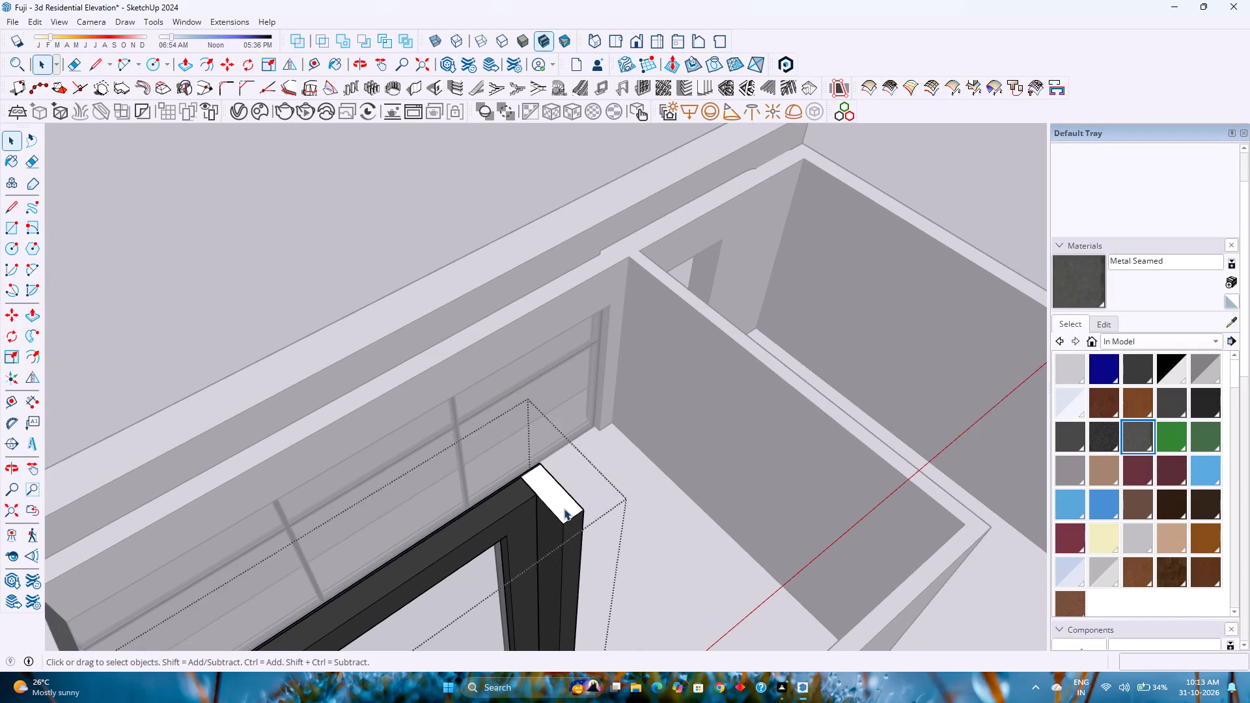
scroll(564, 508, "up", 10)
middle_click_drag(558, 496, 320, 437)
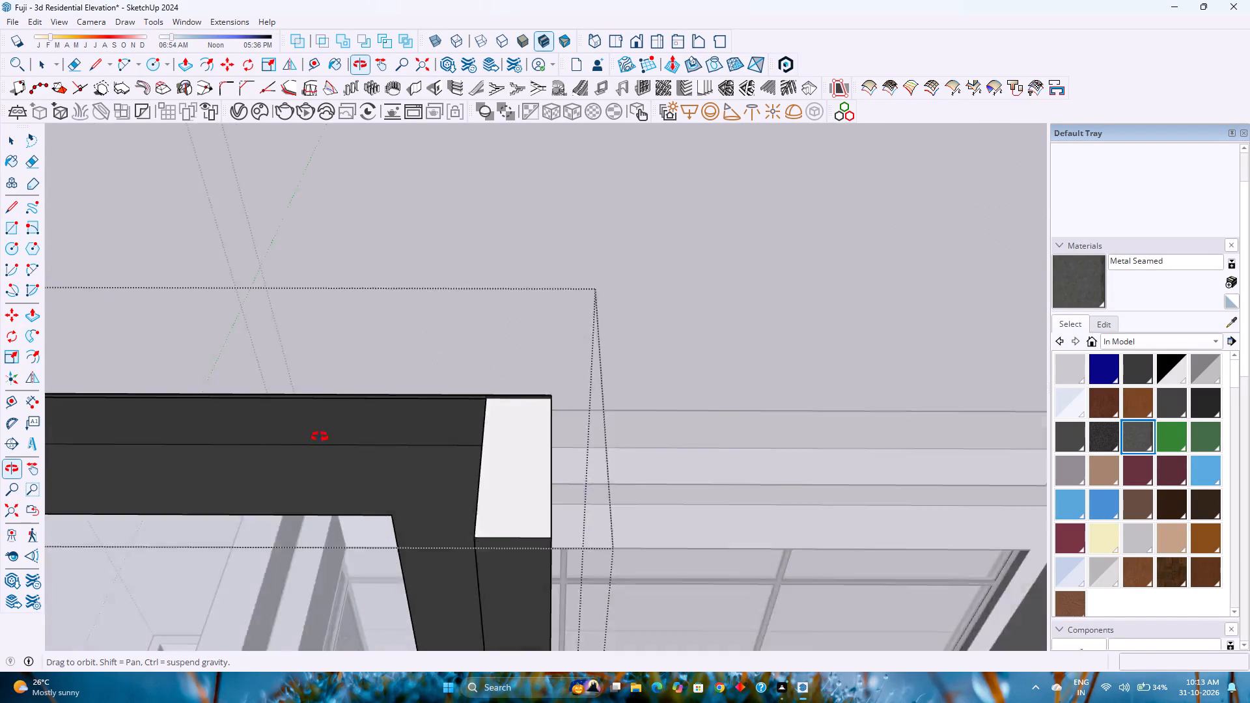
middle_click_drag(320, 437, 281, 415)
scroll(465, 471, "up", 3)
middle_click_drag(465, 471, 285, 366)
scroll(357, 435, "down", 5)
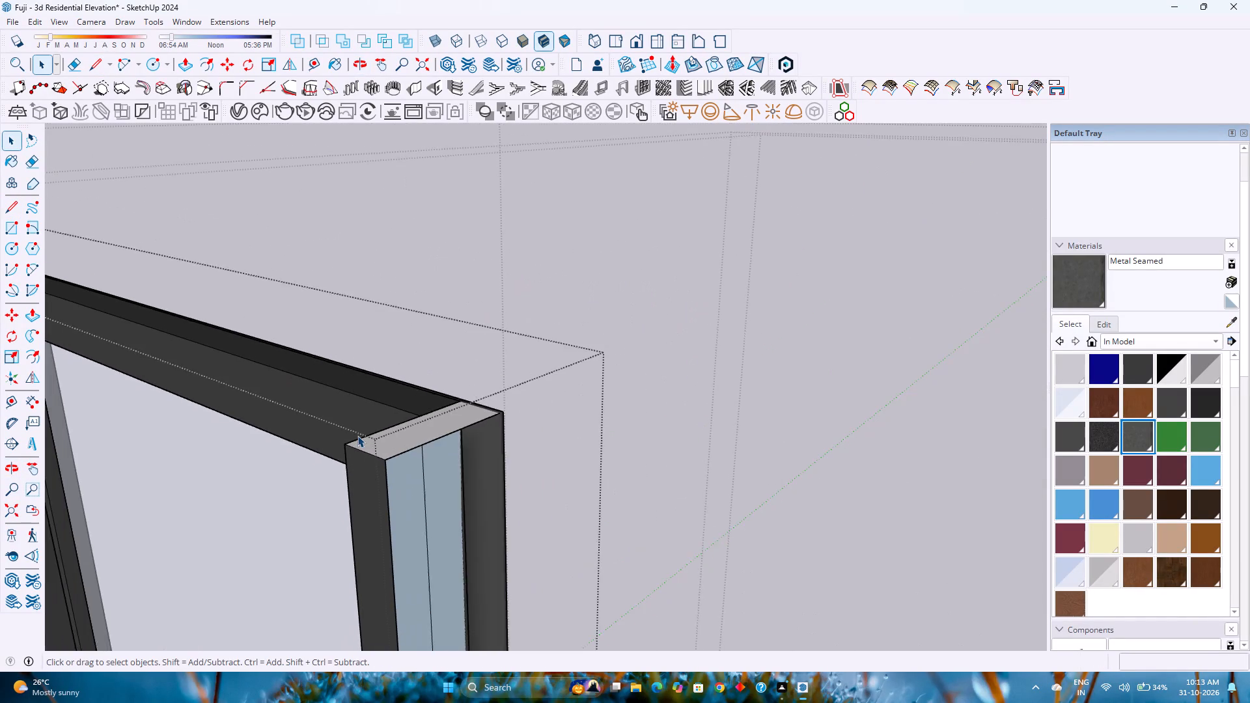
scroll(357, 435, "down", 4)
scroll(426, 439, "up", 18)
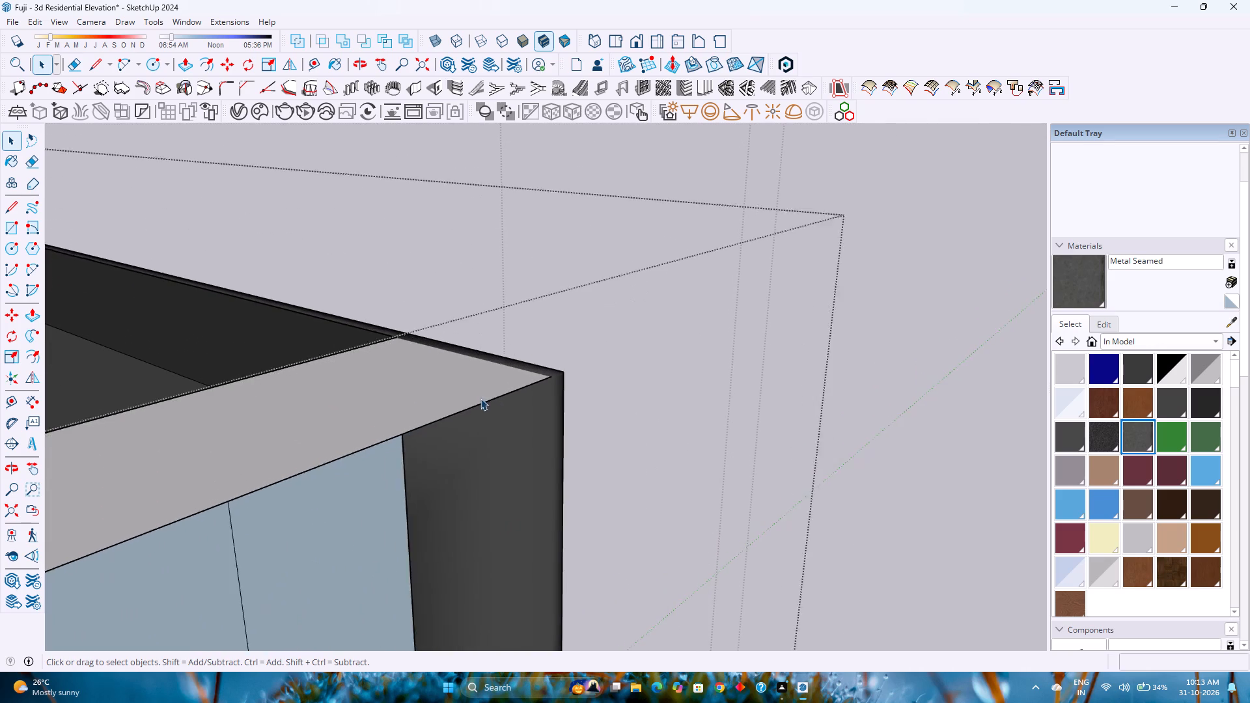
scroll(480, 398, "up", 5)
middle_click_drag(534, 398, 207, 383)
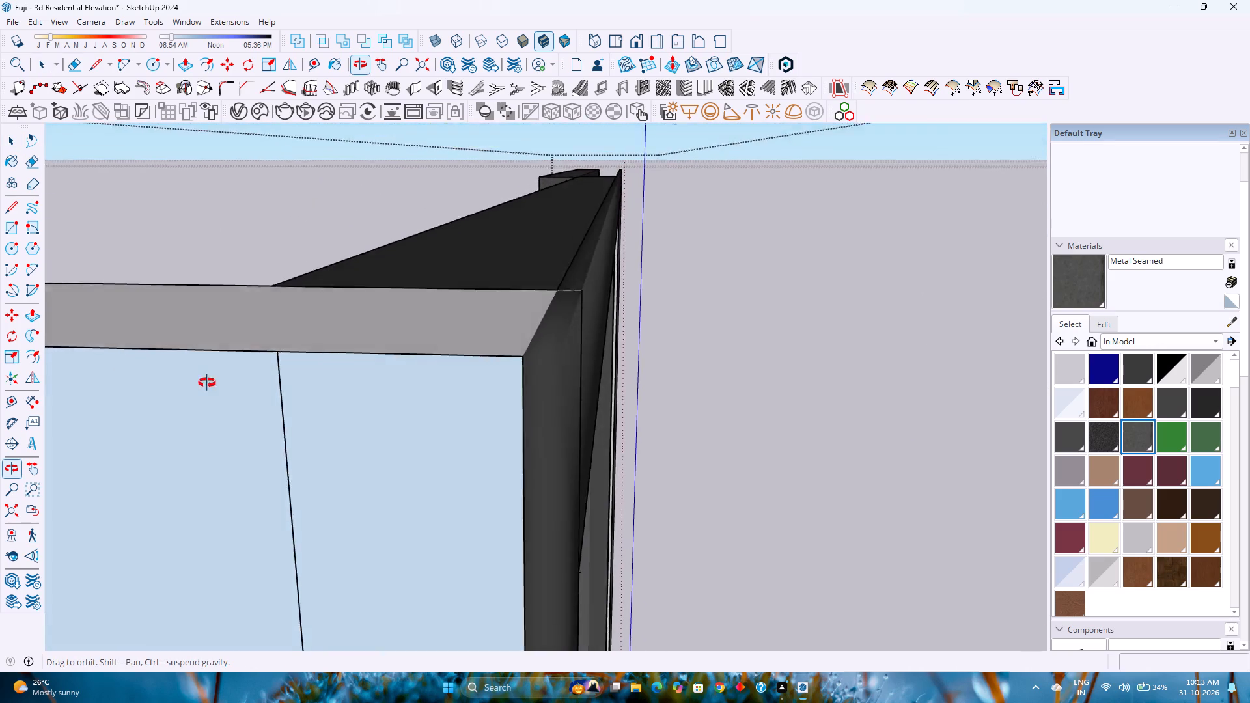
middle_click_drag(207, 383, 368, 520)
middle_click_drag(374, 518, 395, 513)
middle_click_drag(417, 485, 434, 443)
scroll(441, 374, "down", 5)
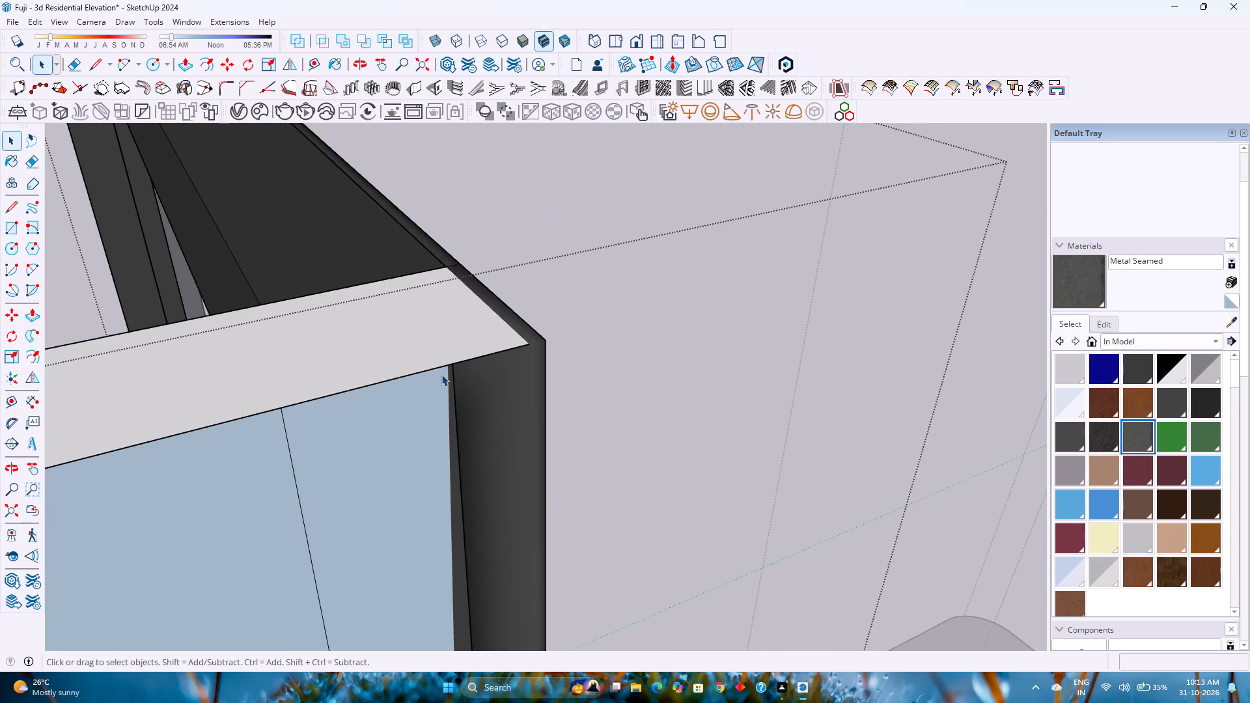
left_click(514, 331)
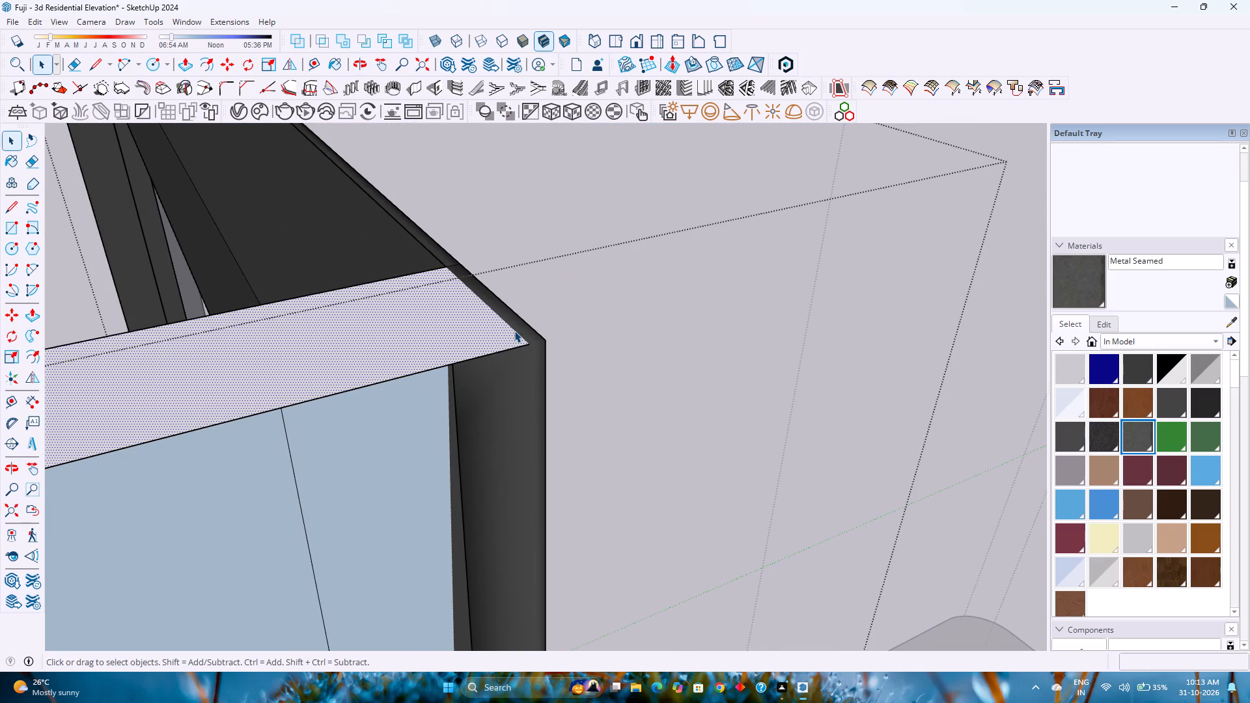
scroll(514, 331, "up", 4)
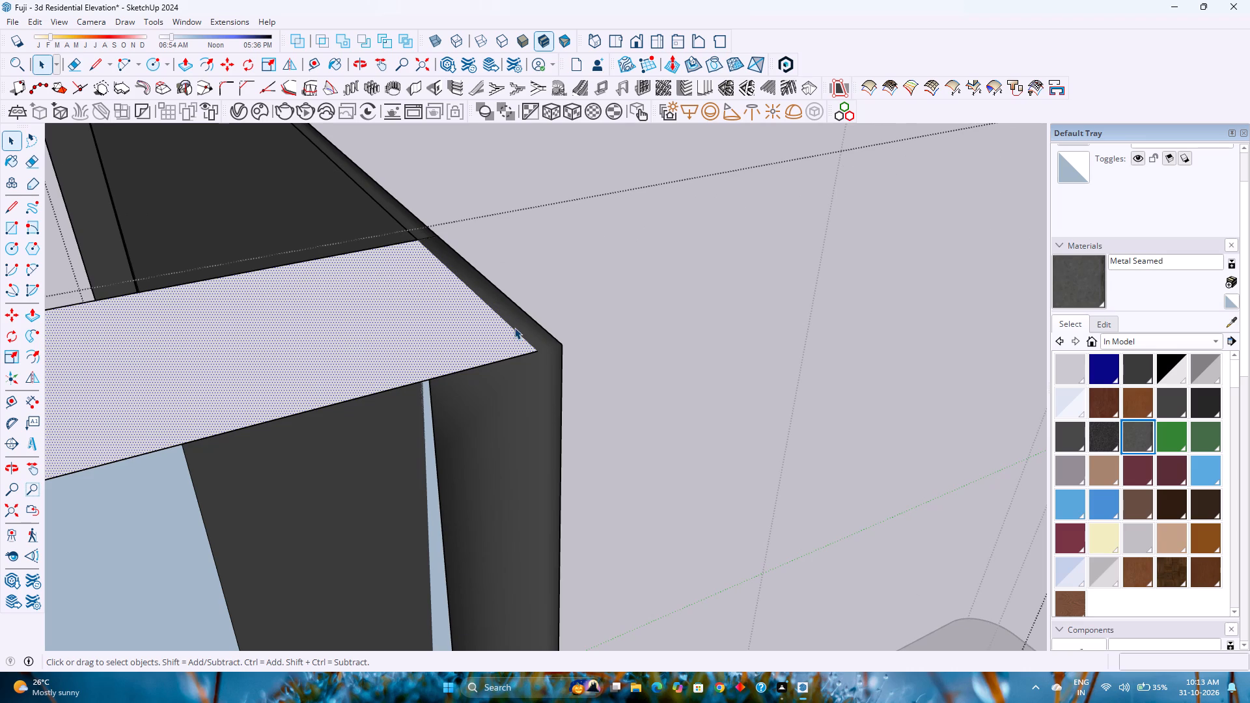
left_click(514, 329)
left_click(488, 352)
left_click(534, 348)
key("l")
left_click(532, 351)
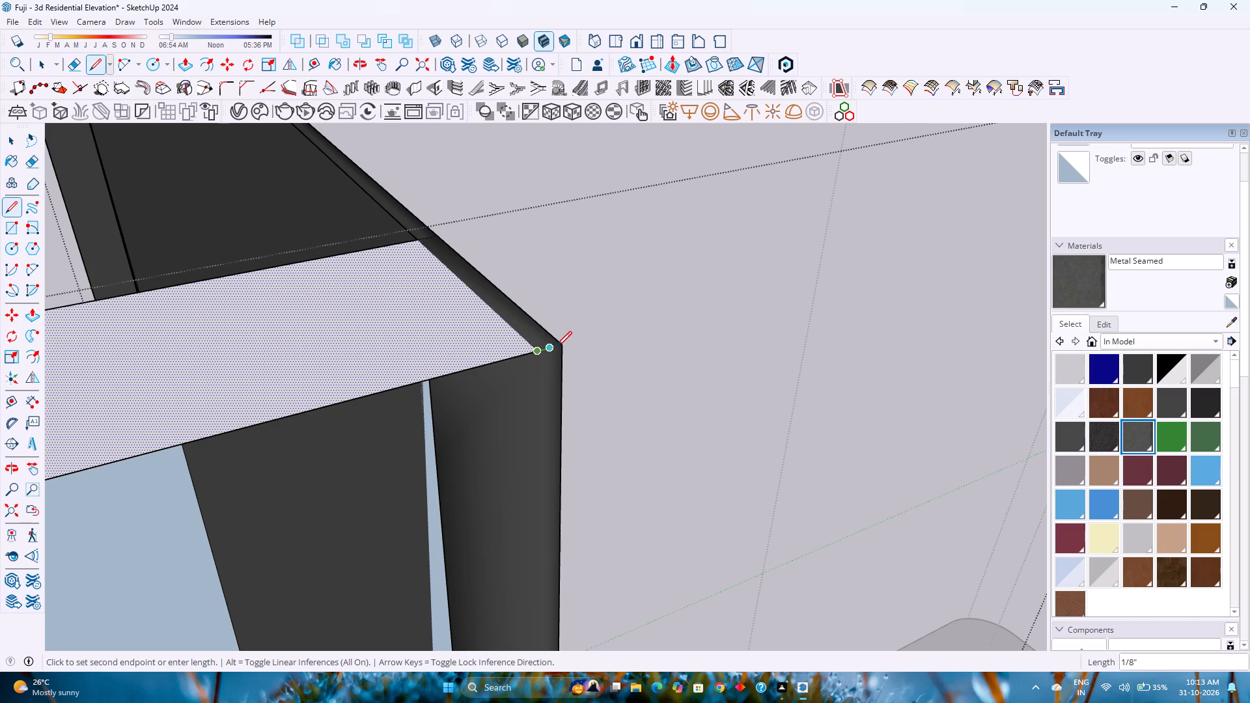
left_click(557, 346)
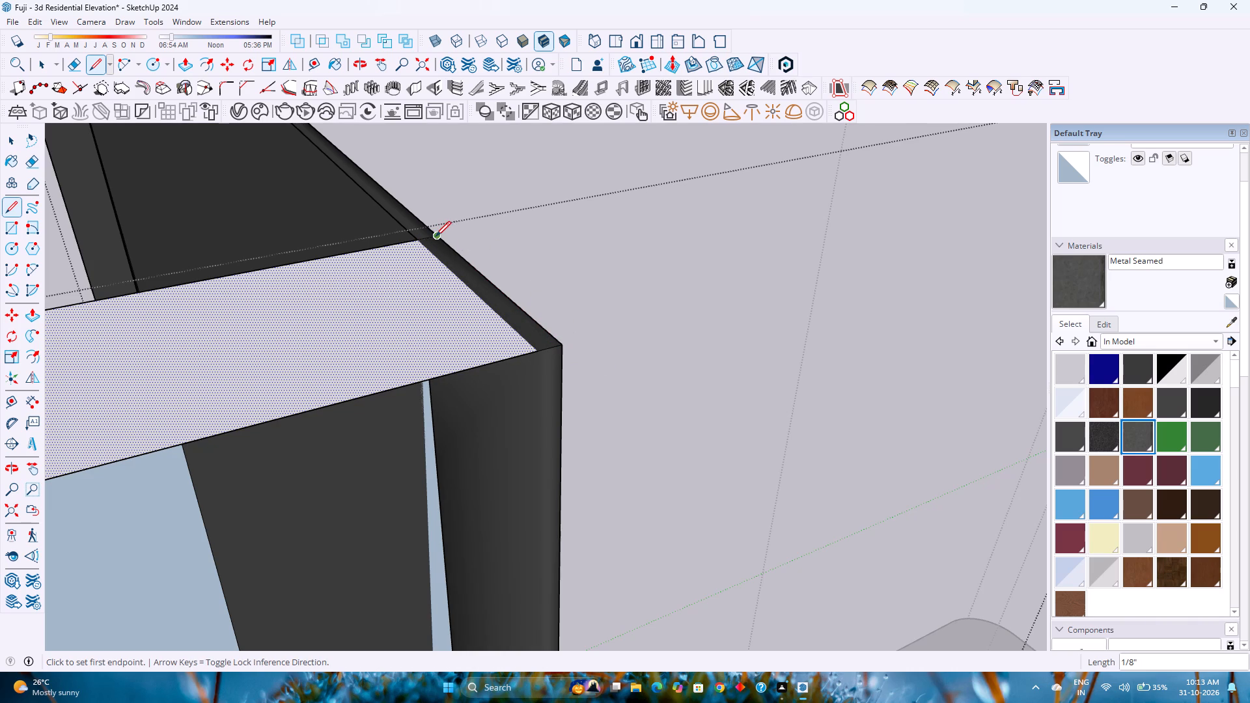
left_click(436, 236)
left_click(557, 344)
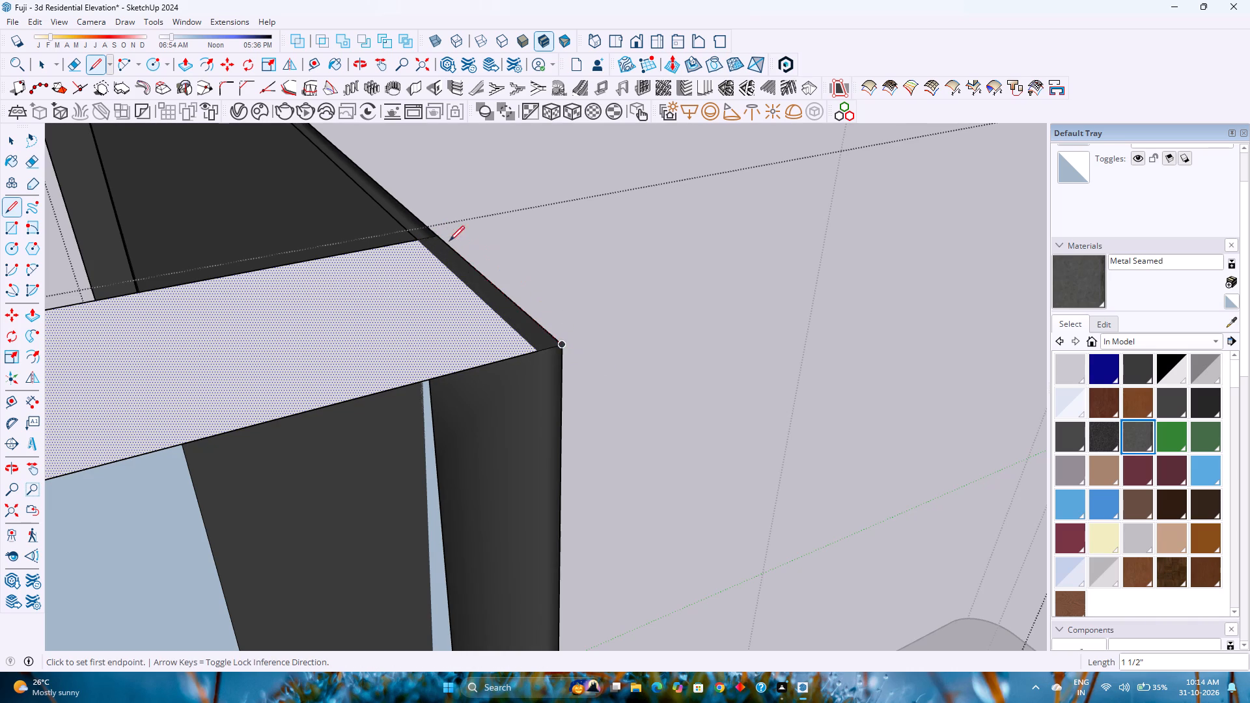
left_click(419, 242)
left_click(434, 238)
key("space")
scroll(436, 270, "down", 5)
middle_click_drag(443, 283, 154, 356)
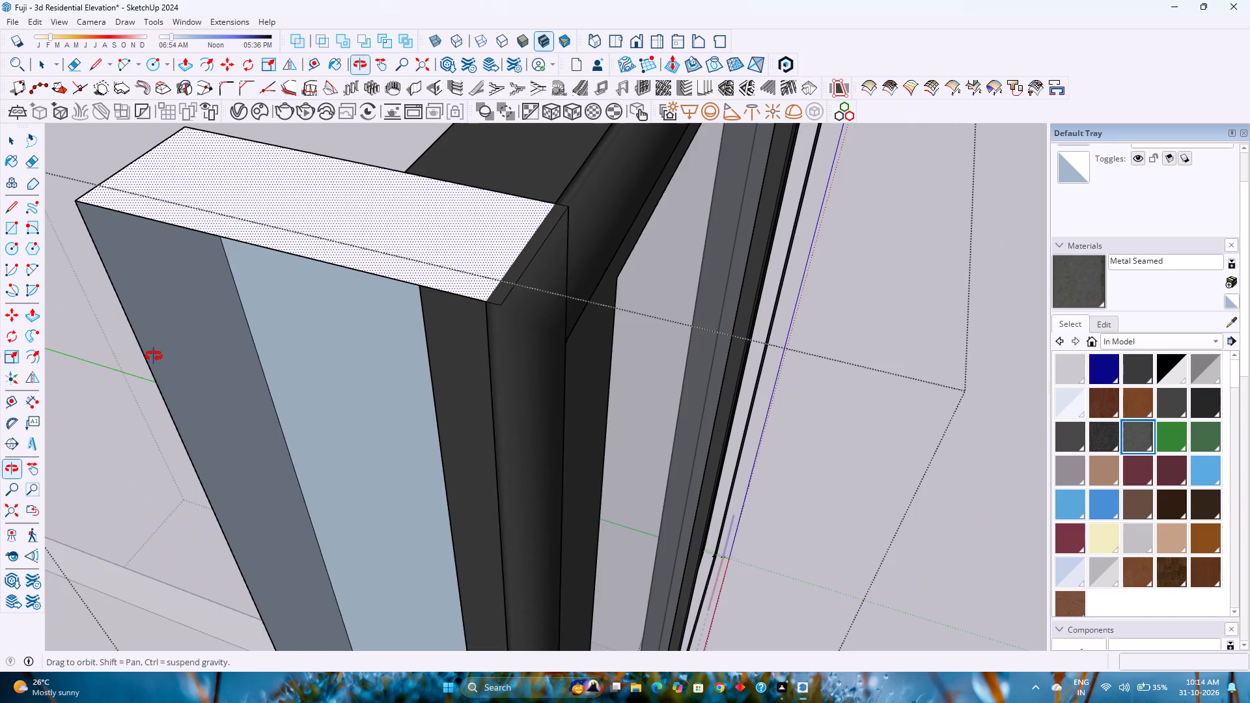
Draw a 4 1/8" line across the open bottom of the handle-side upright to close its outer side with a face.
middle_click_drag(154, 356, 256, 157)
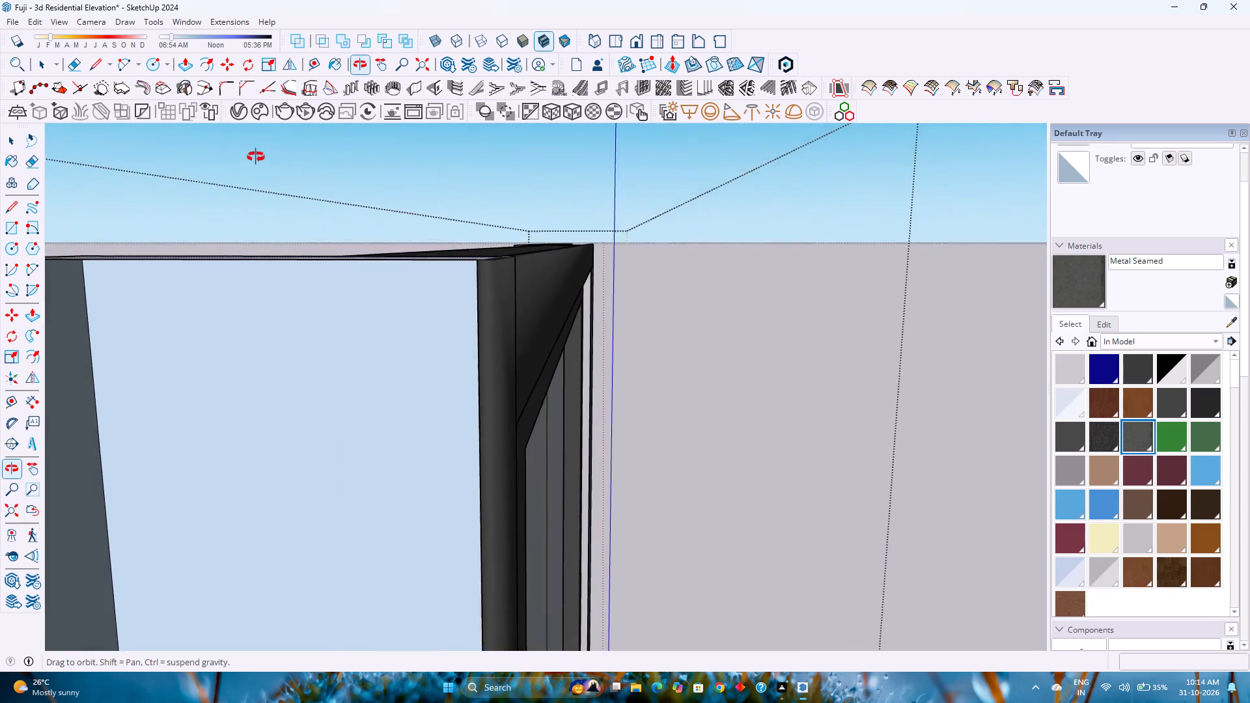
middle_click_drag(256, 157, 292, 213)
scroll(294, 212, "up", 1)
scroll(383, 256, "down", 4)
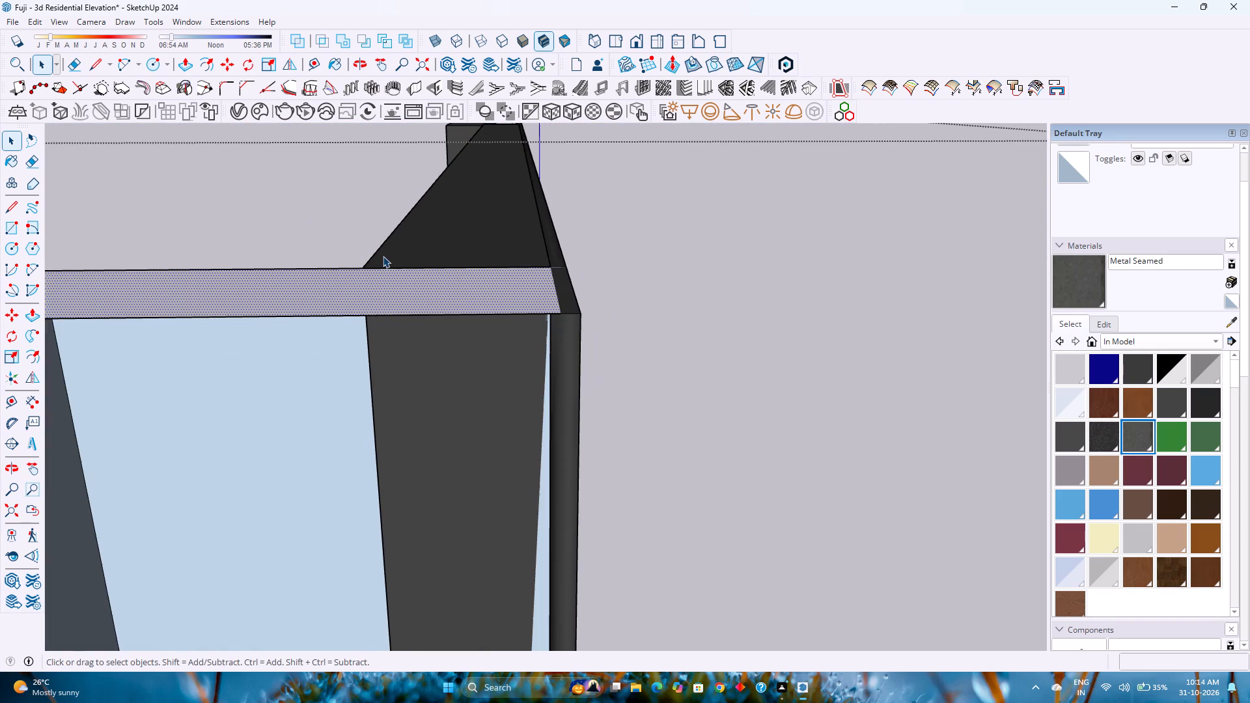
scroll(383, 256, "down", 1)
scroll(455, 279, "down", 7)
middle_click(378, 343)
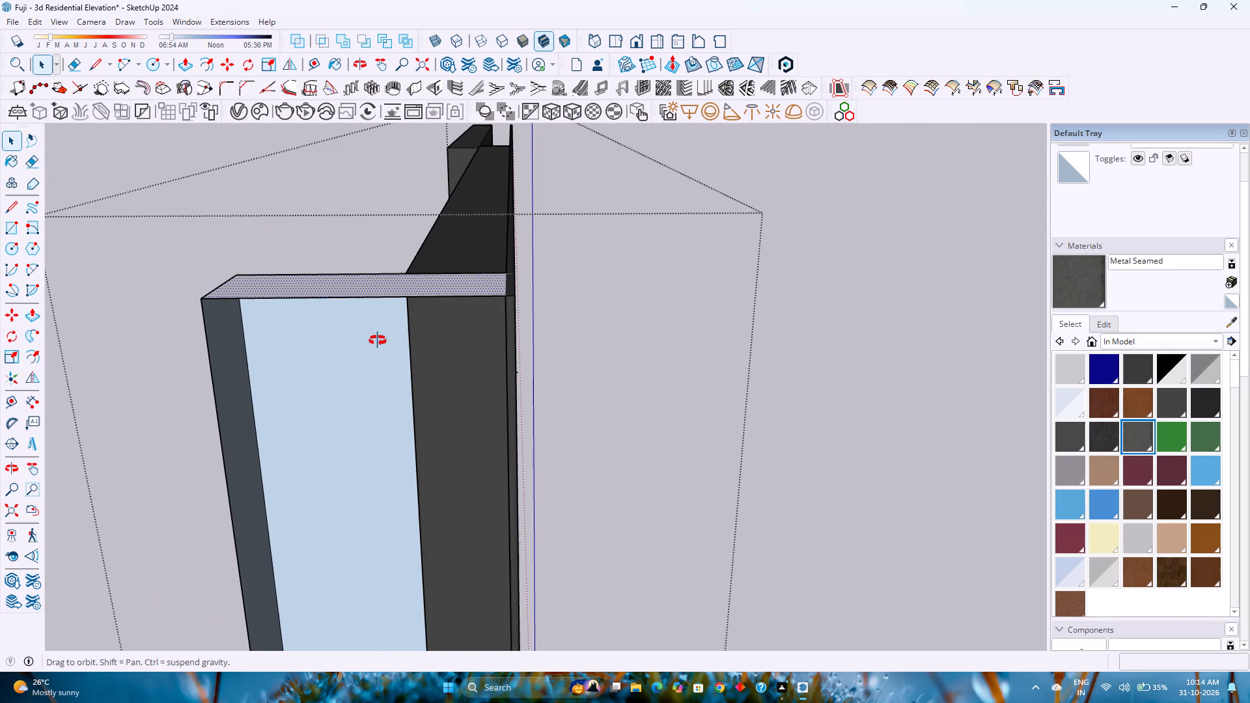
scroll(378, 338, "down", 7)
middle_click_drag(362, 359, 528, 324)
scroll(533, 324, "down", 5)
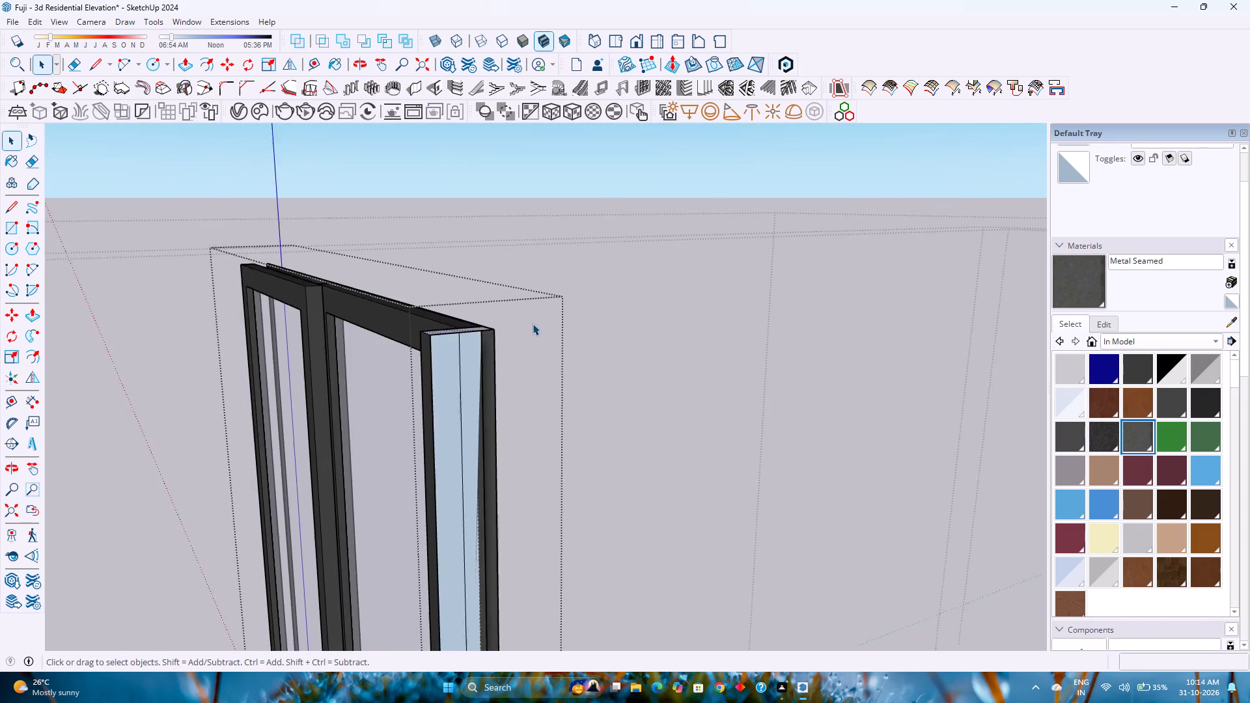
key("l")
scroll(413, 414, "down", 2)
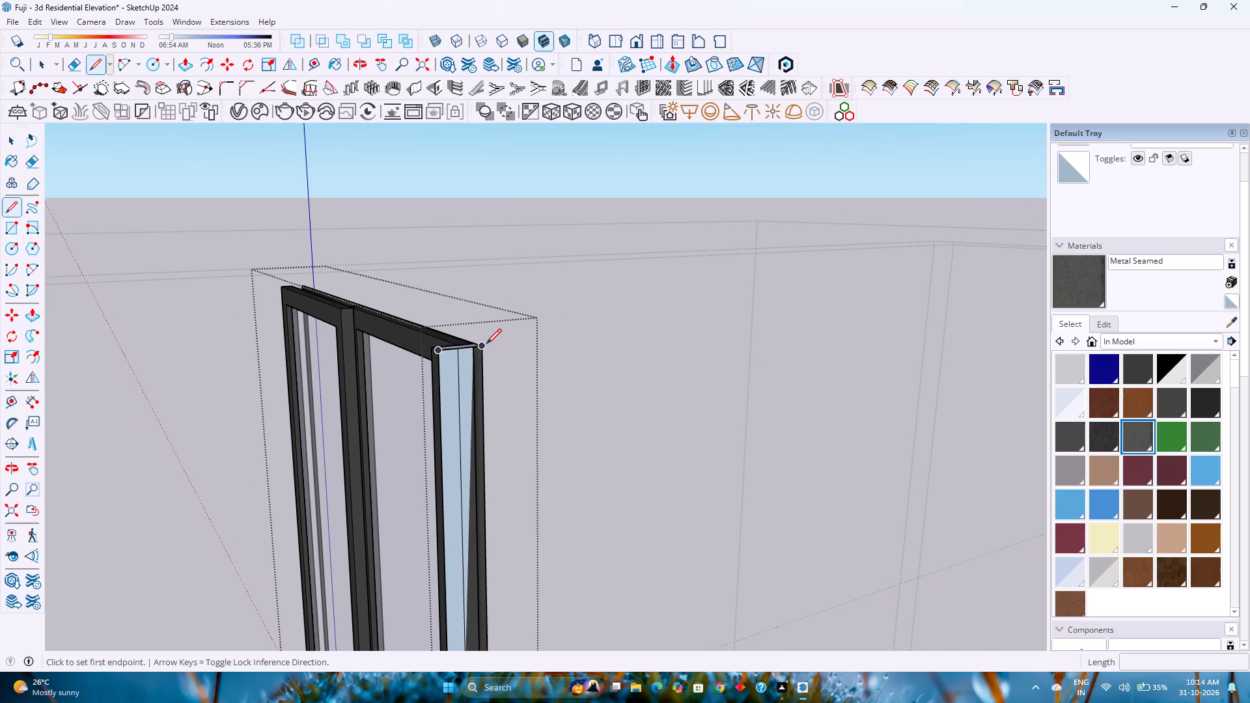
scroll(482, 356, "down", 6)
middle_click_drag(469, 462, 402, 229, "shift")
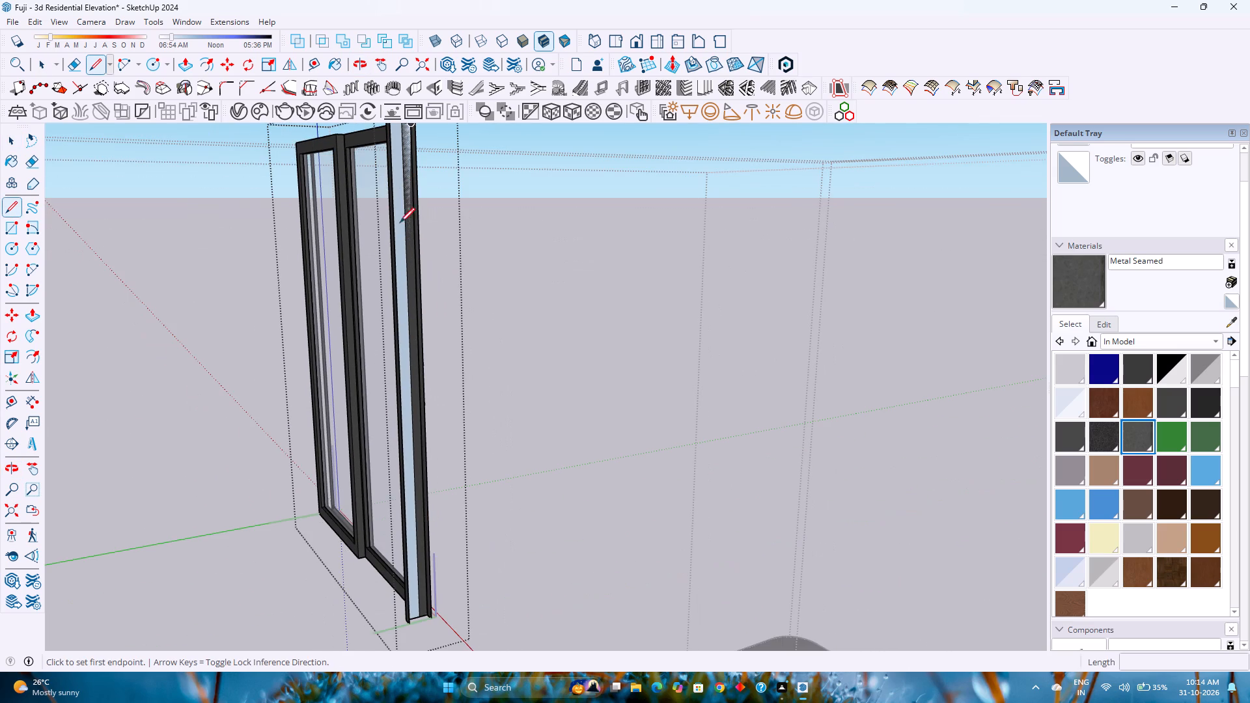
scroll(412, 628, "up", 9)
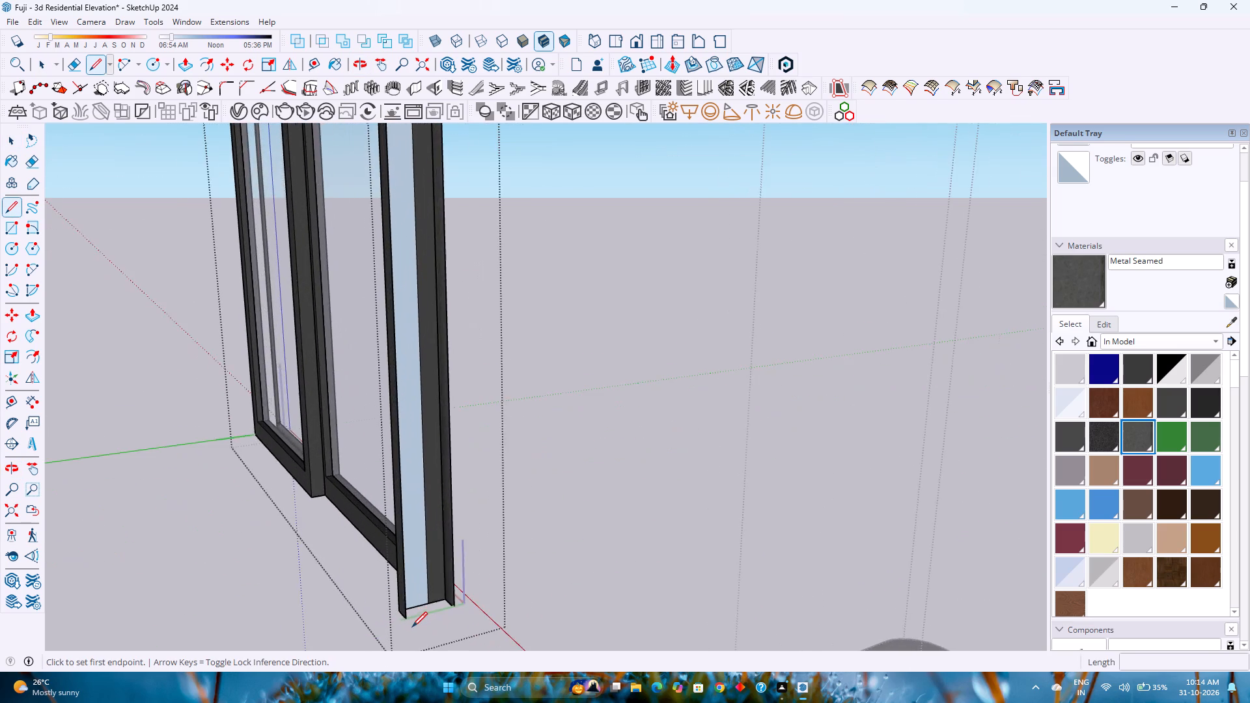
scroll(412, 627, "up", 10)
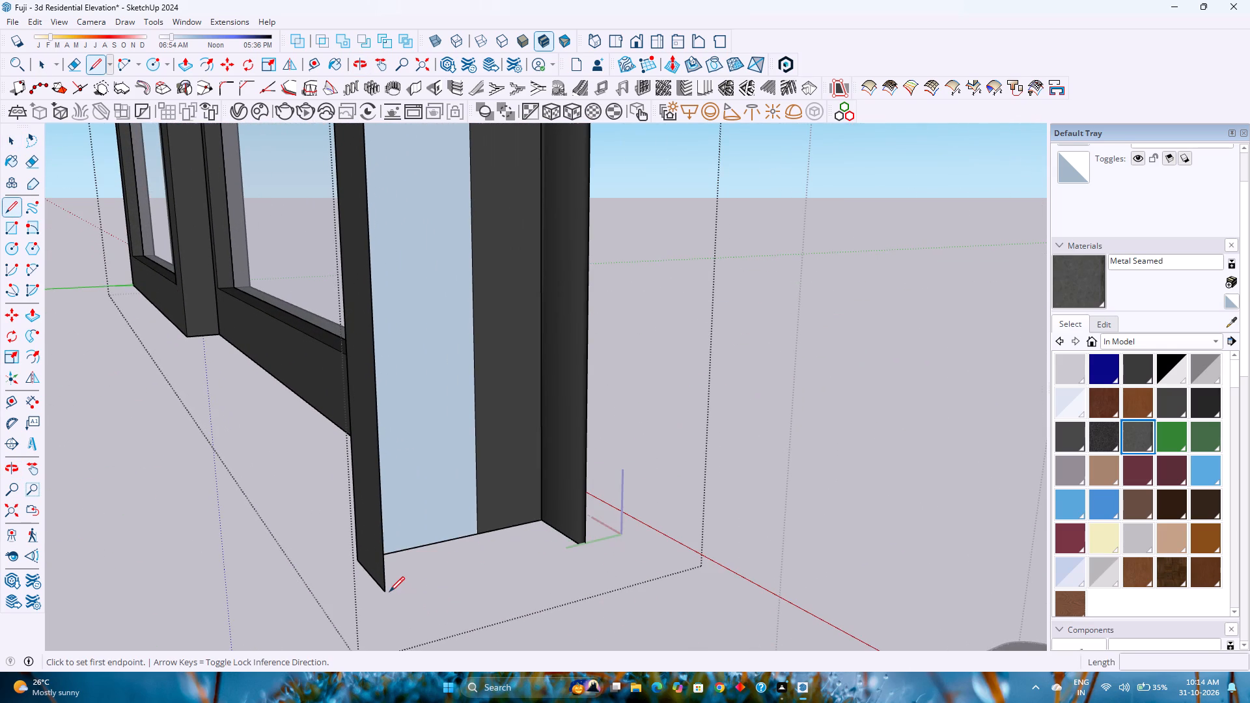
left_click(383, 590)
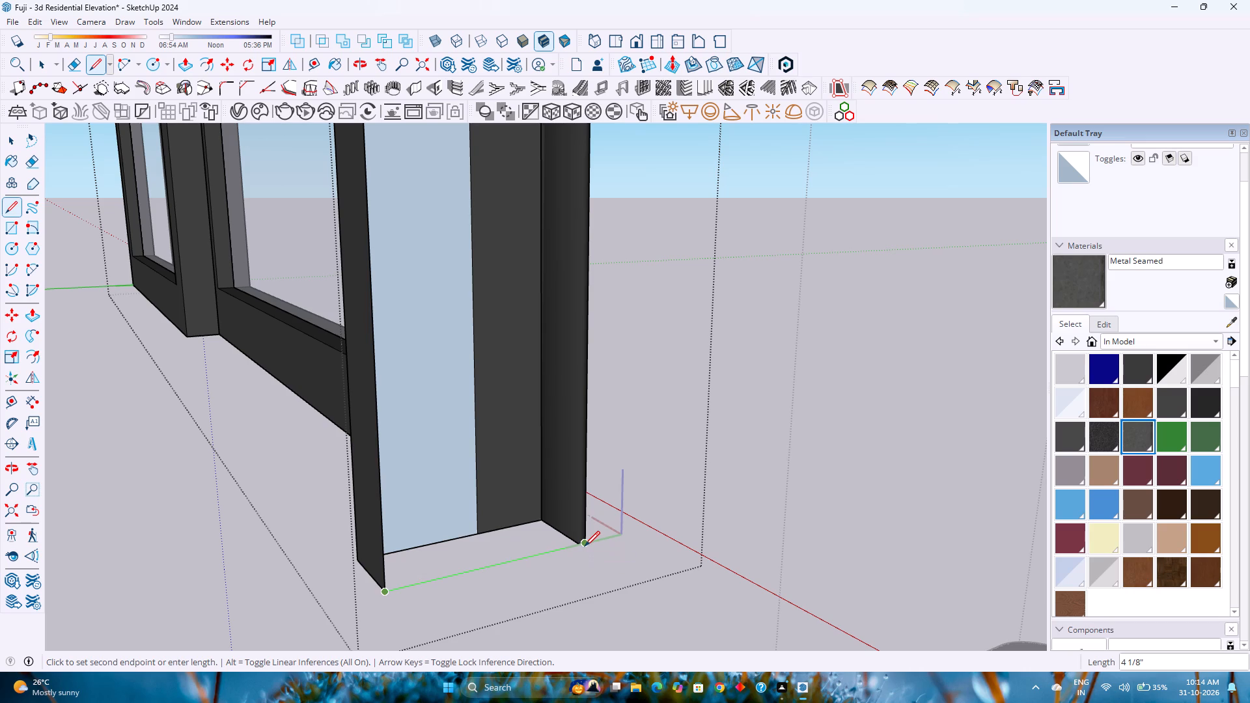
left_click(585, 546)
Draw a line across the bottom of the gap between the thin strip and the thick frame at the door end opposite the handle.
middle_click_drag(583, 546, 131, 662)
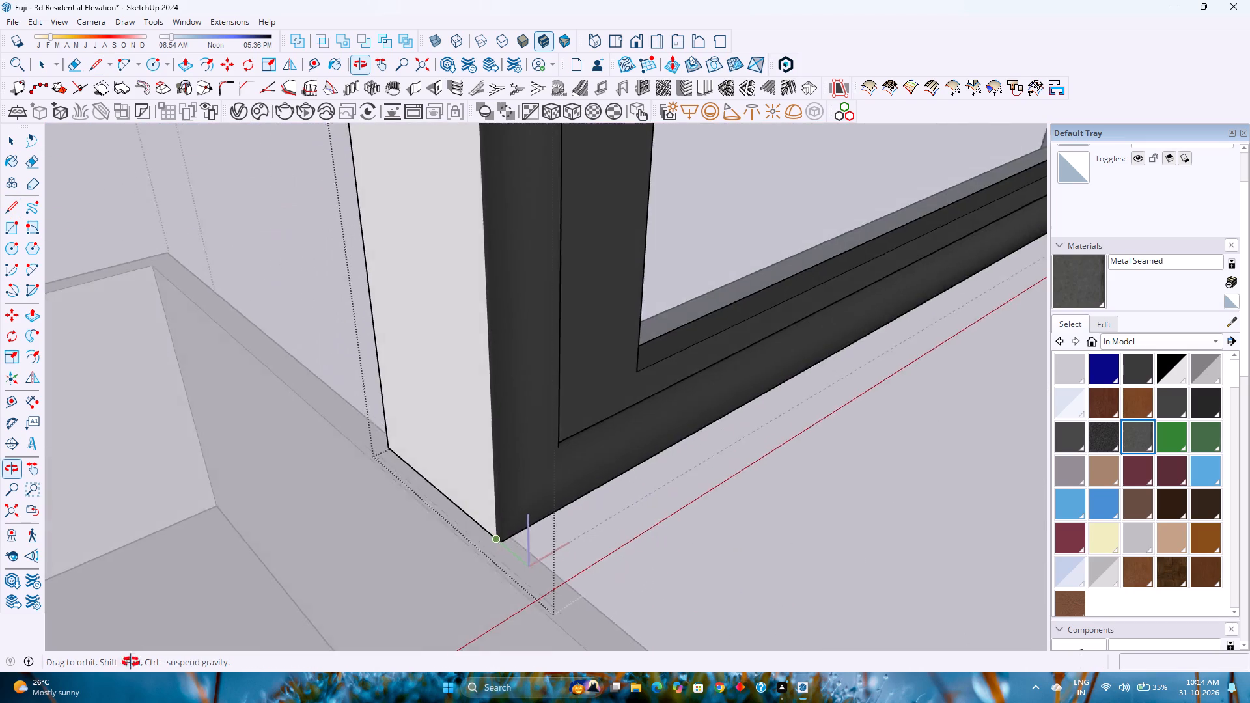
middle_click_drag(131, 662, 694, 652)
middle_click(694, 652)
scroll(624, 576, "down", 8)
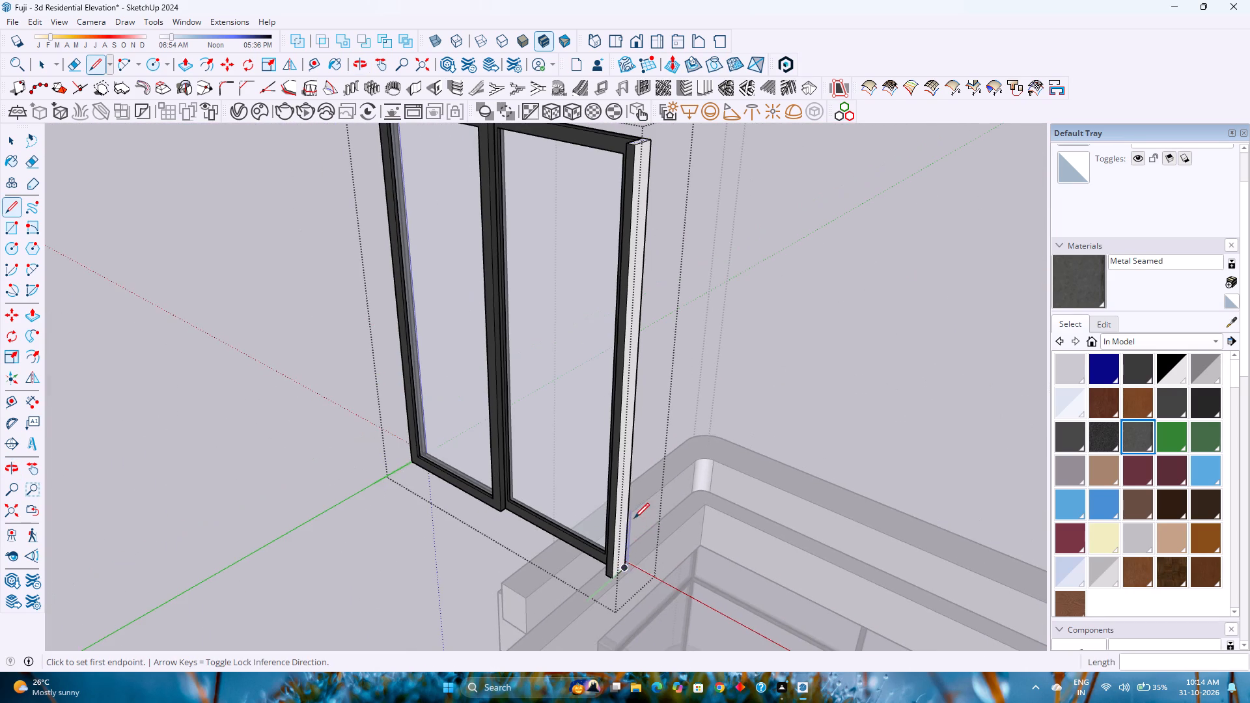
scroll(609, 491, "down", 3)
middle_click_drag(236, 450, 1066, 527)
middle_click(1066, 527)
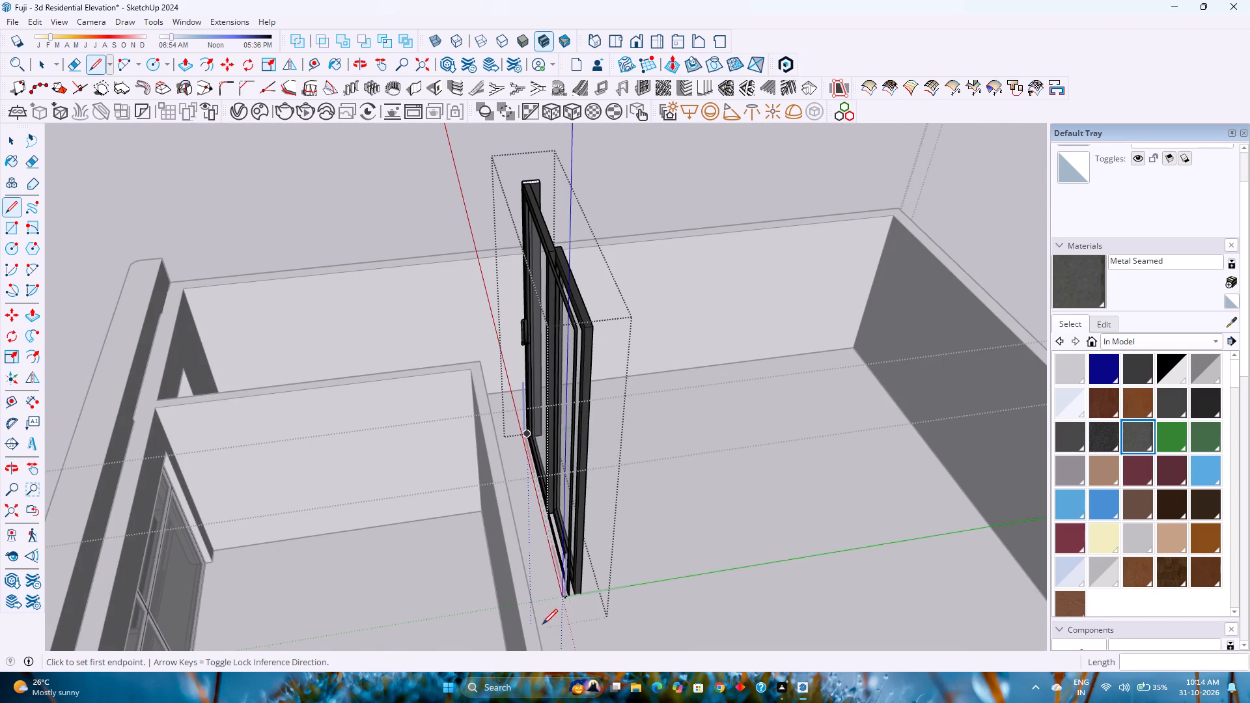
scroll(551, 624, "up", 7)
scroll(585, 575, "down", 3)
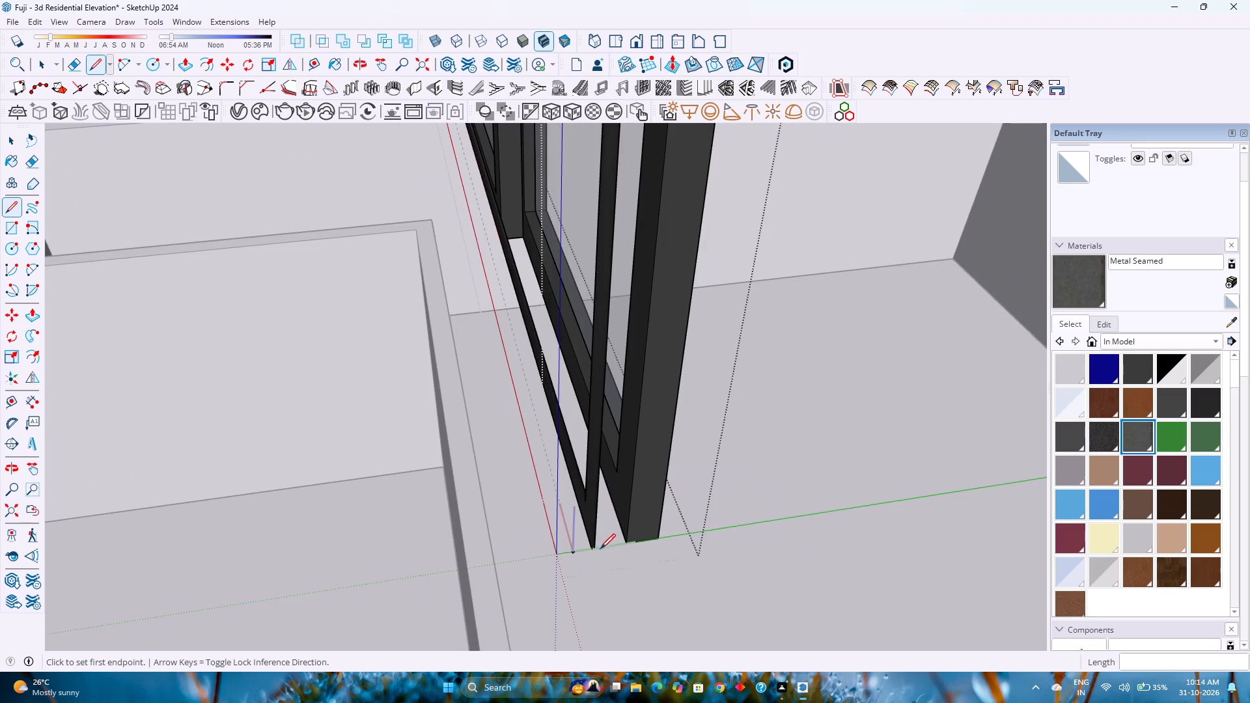
scroll(600, 549, "up", 1)
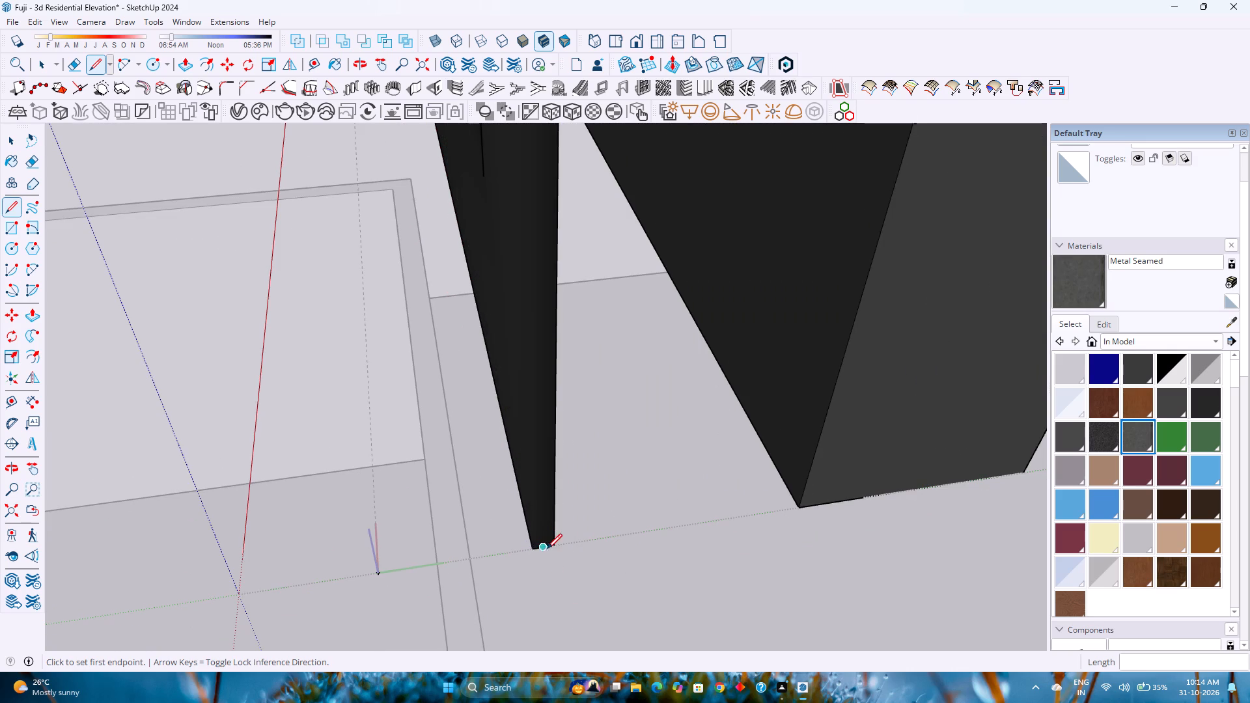
scroll(547, 555, "up", 4)
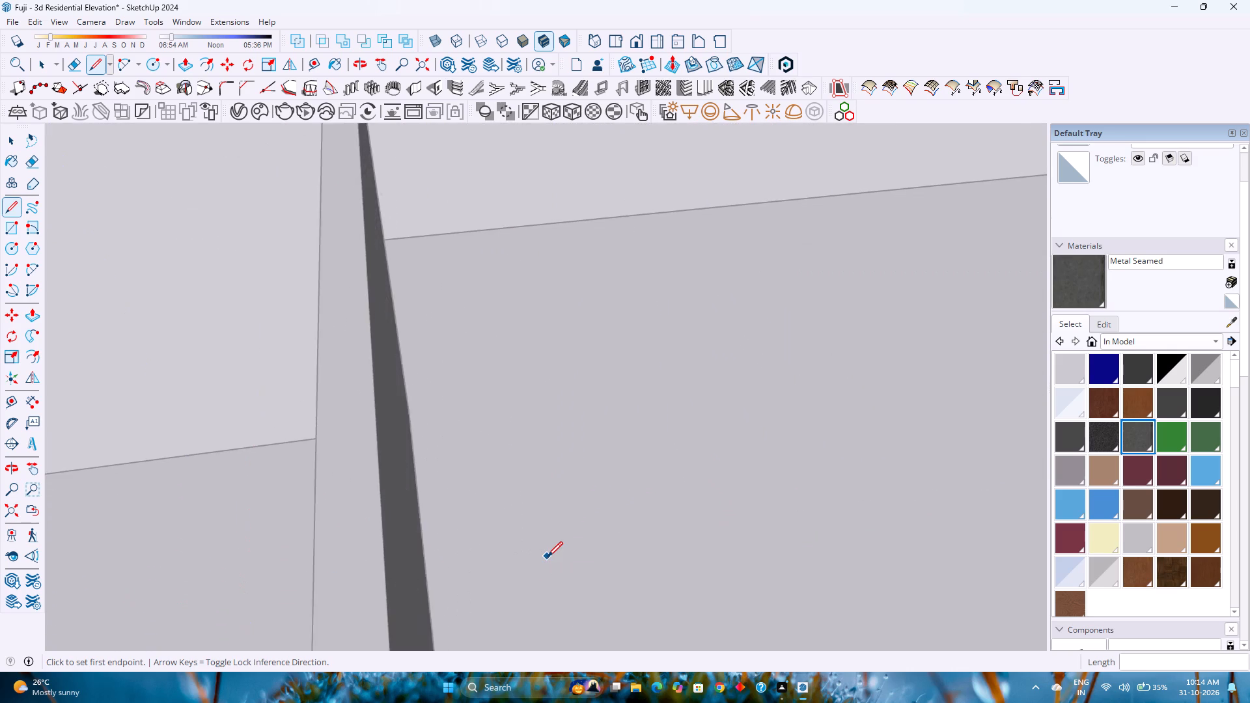
scroll(548, 557, "down", 5)
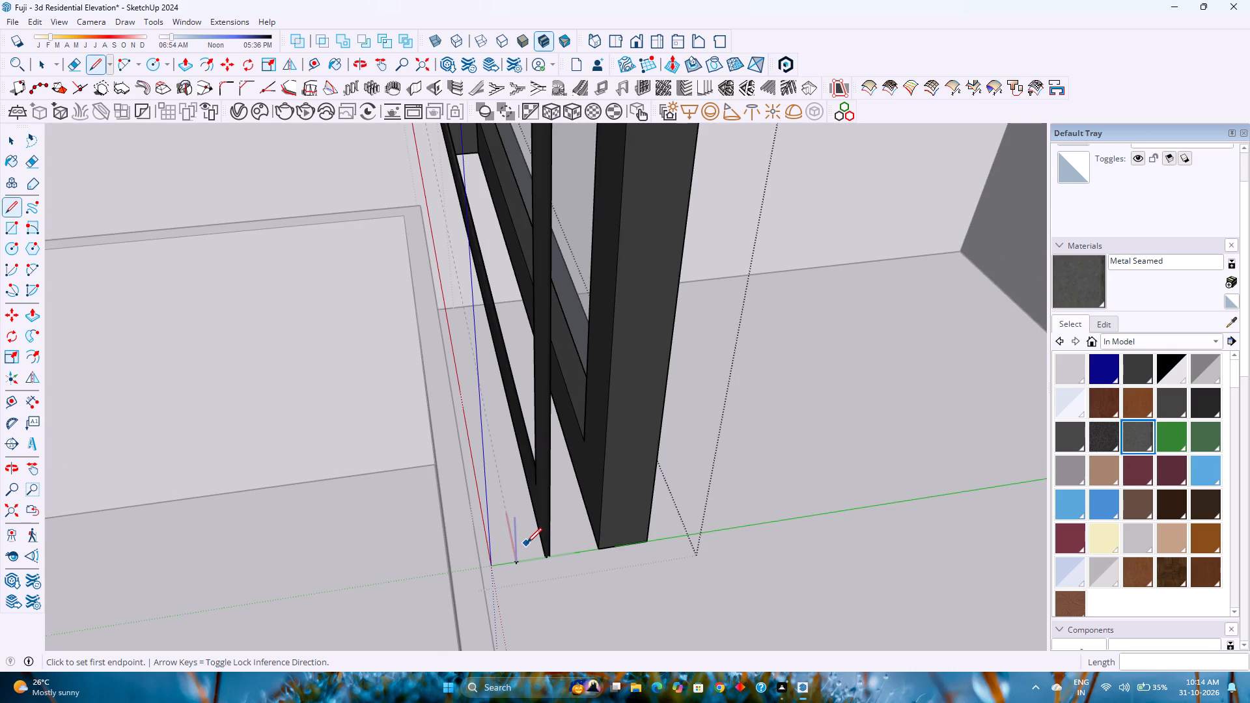
scroll(547, 552, "up", 5)
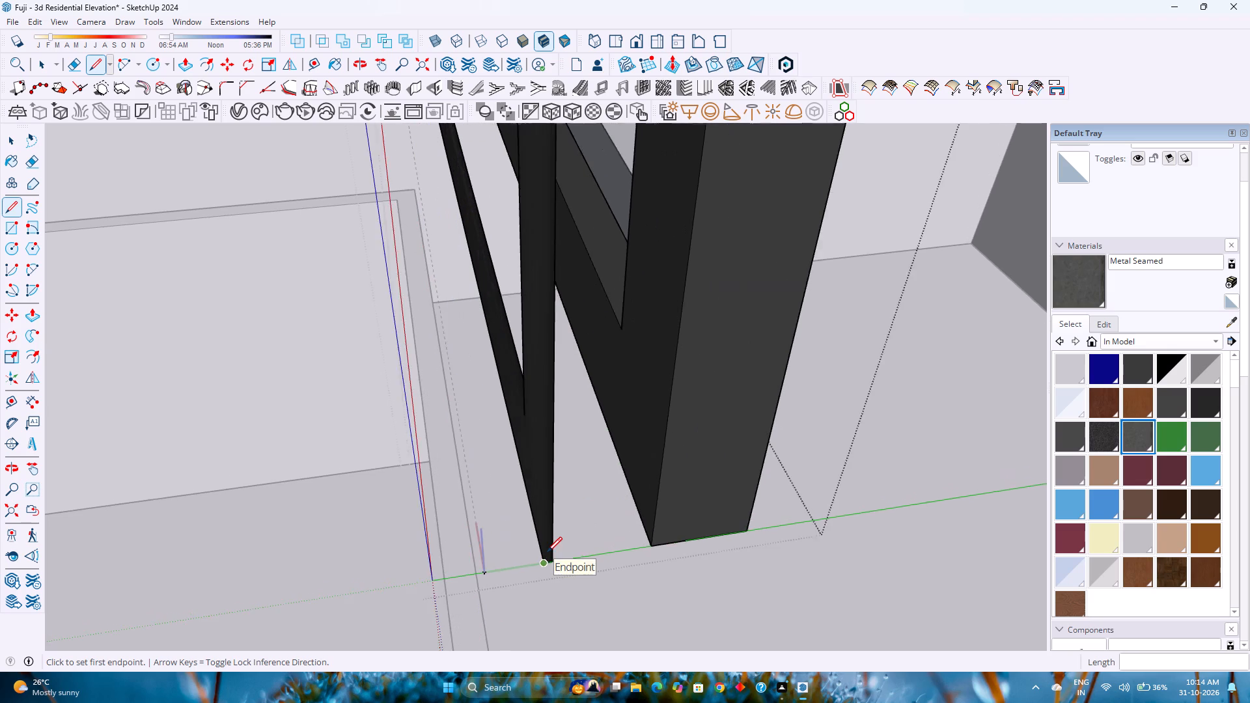
scroll(547, 552, "up", 20)
scroll(547, 552, "up", 3)
scroll(544, 568, "down", 3)
middle_click(543, 568)
middle_click_drag(538, 568, 488, 671)
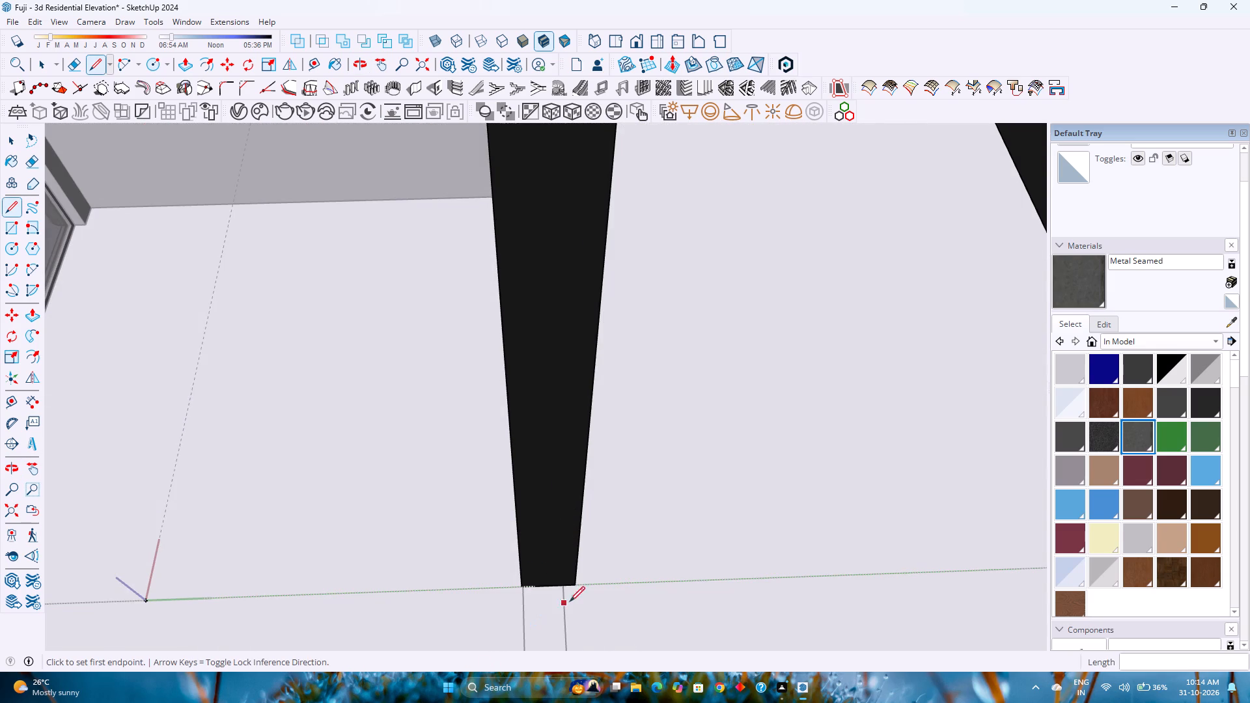
left_click(575, 583)
scroll(590, 579, "down", 9)
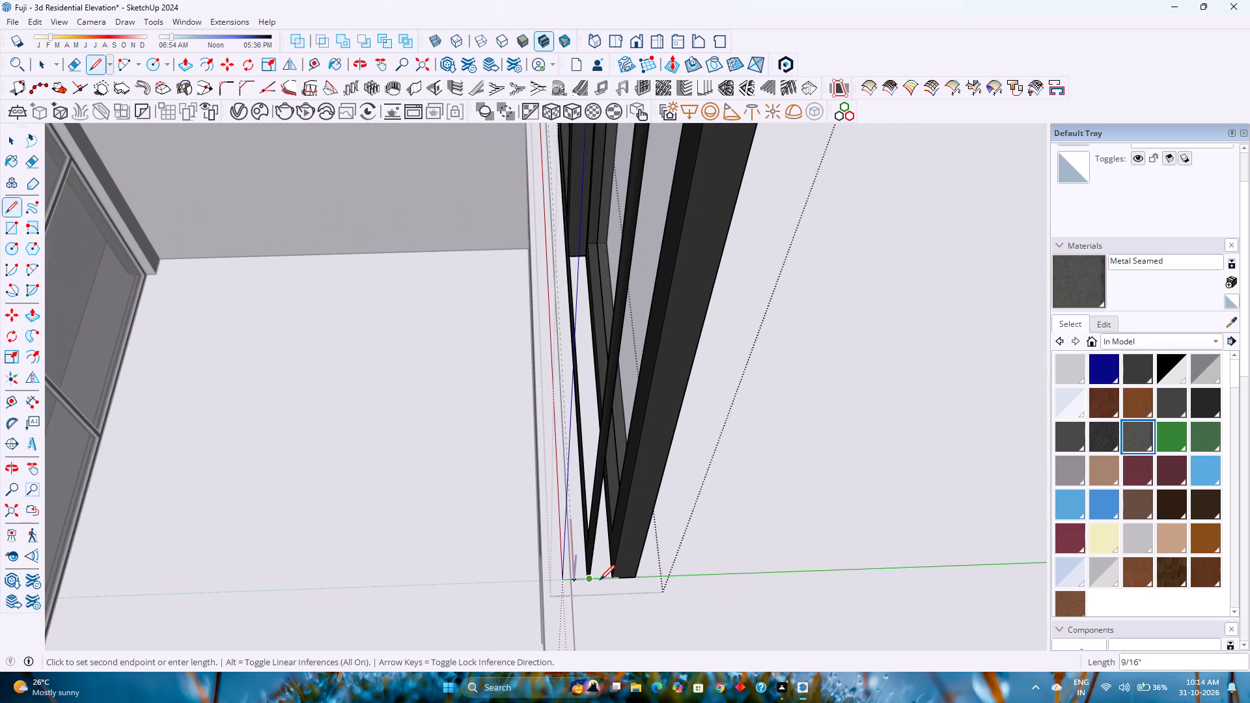
left_click(613, 580)
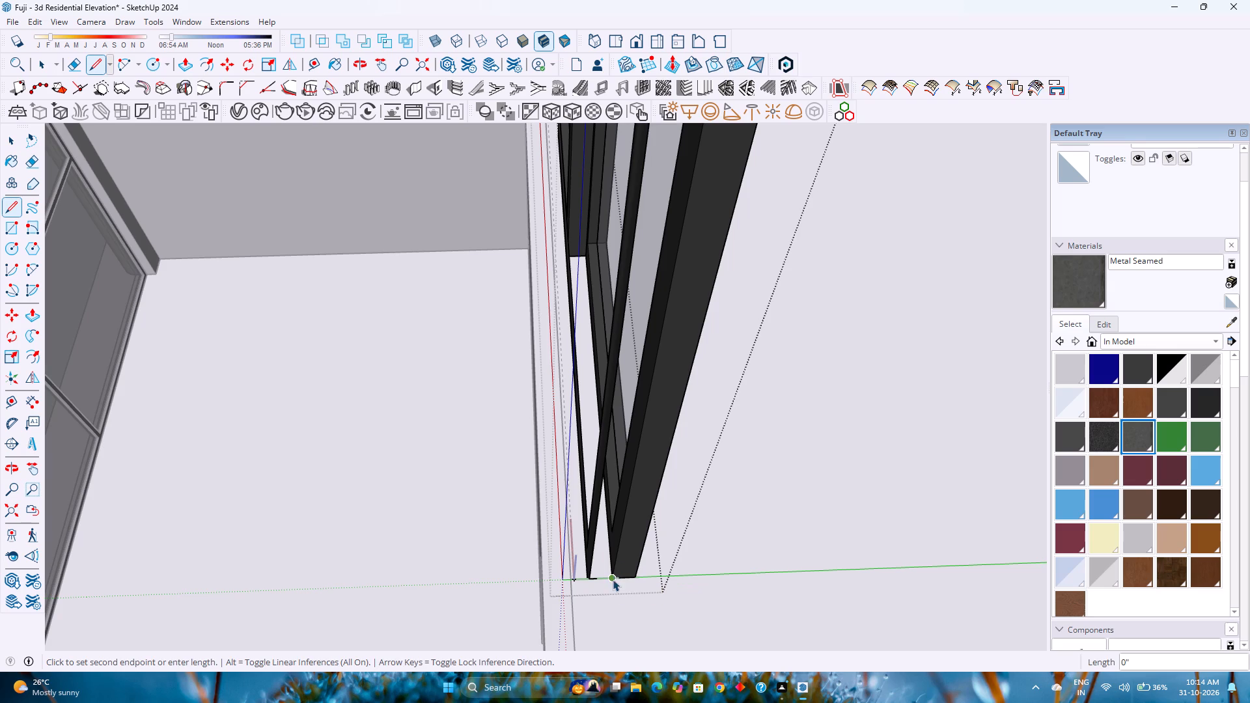
key("space")
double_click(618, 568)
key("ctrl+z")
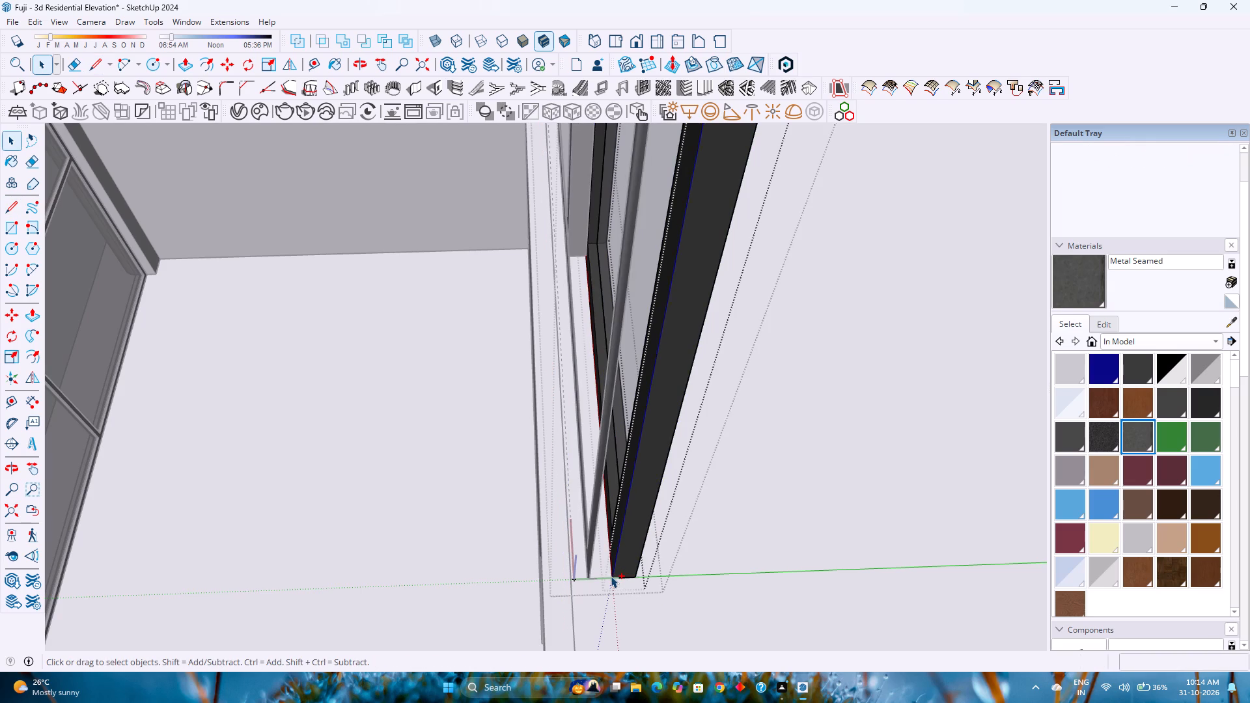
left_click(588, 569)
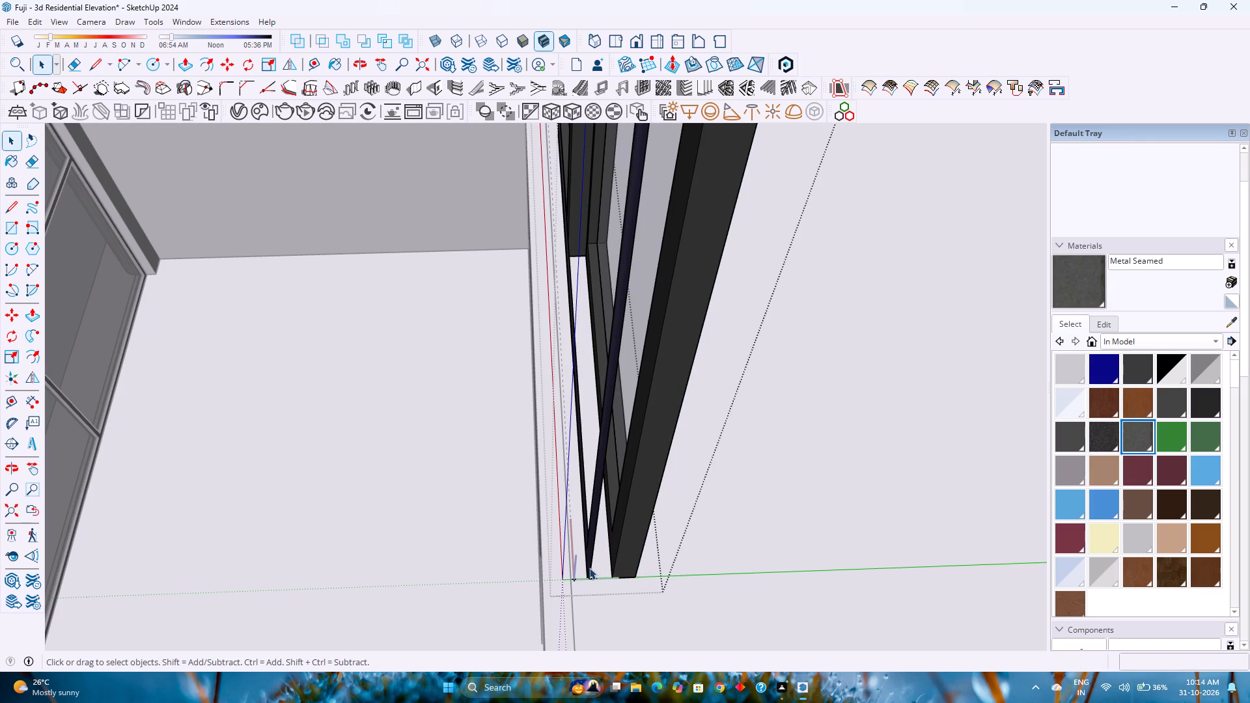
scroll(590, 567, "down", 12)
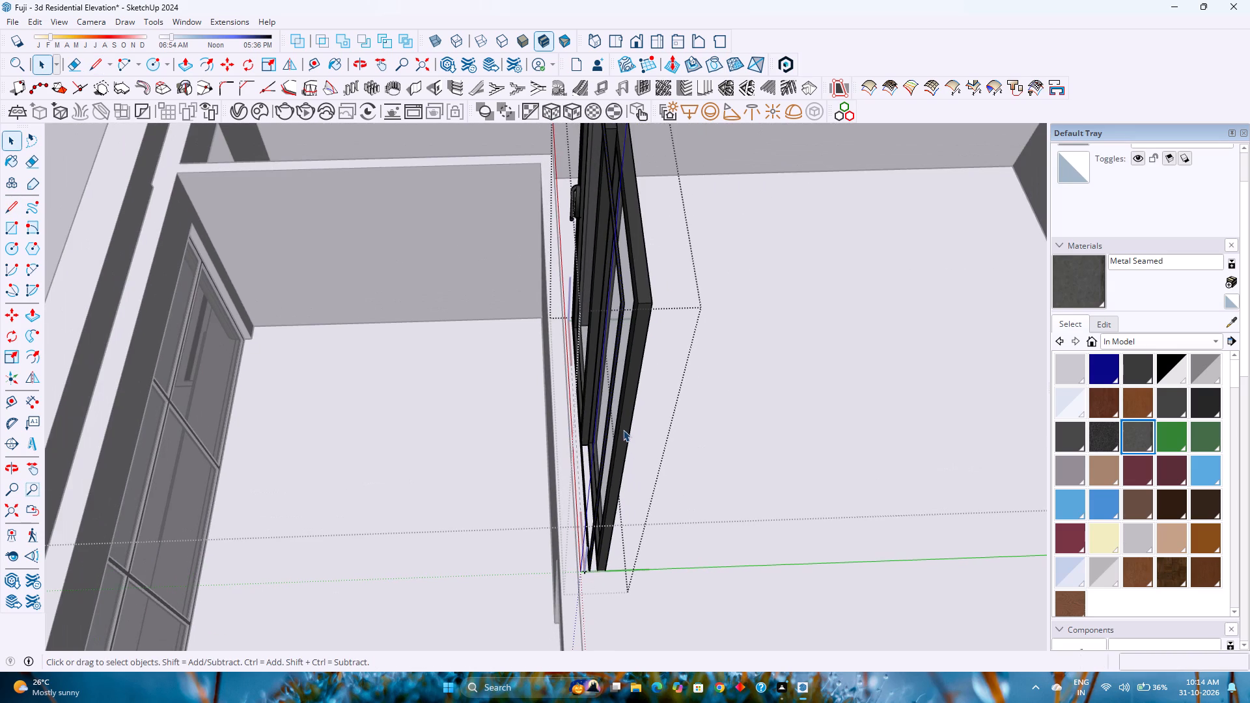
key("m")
Draw a 1 1/2" line across the top of the same gap, from the thick frame's corner to the thin strip.
key("l")
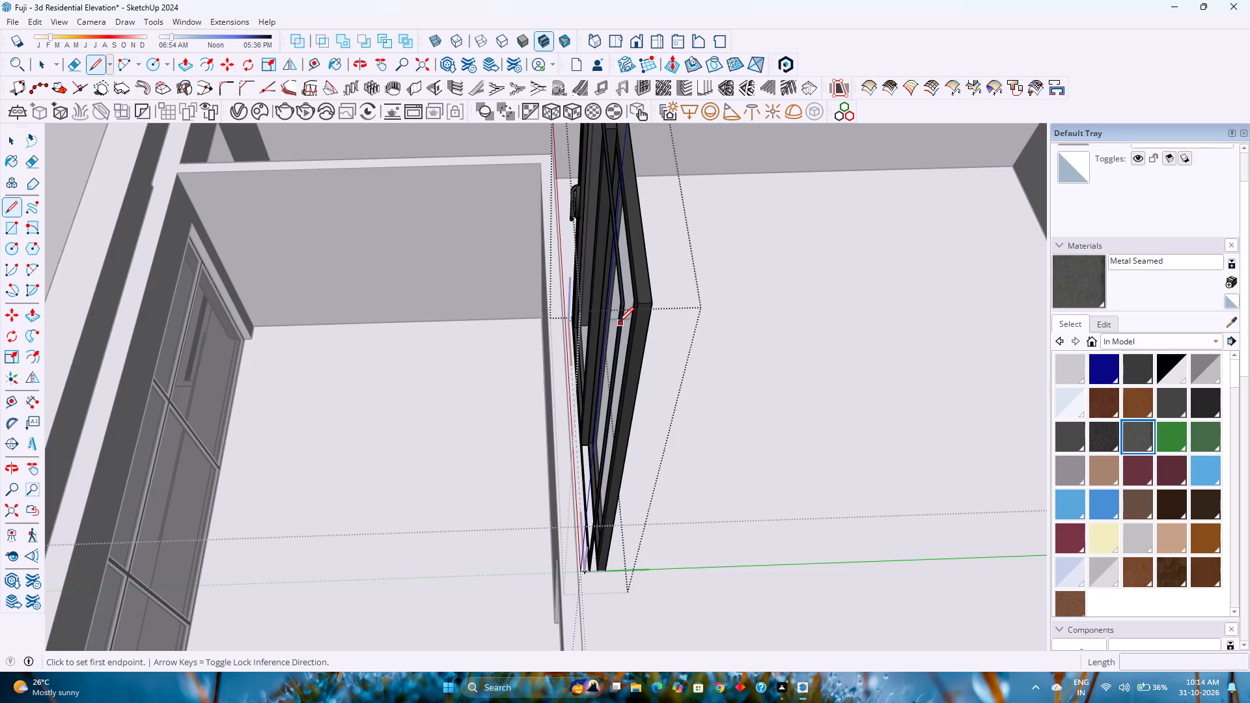
scroll(621, 317, "up", 9)
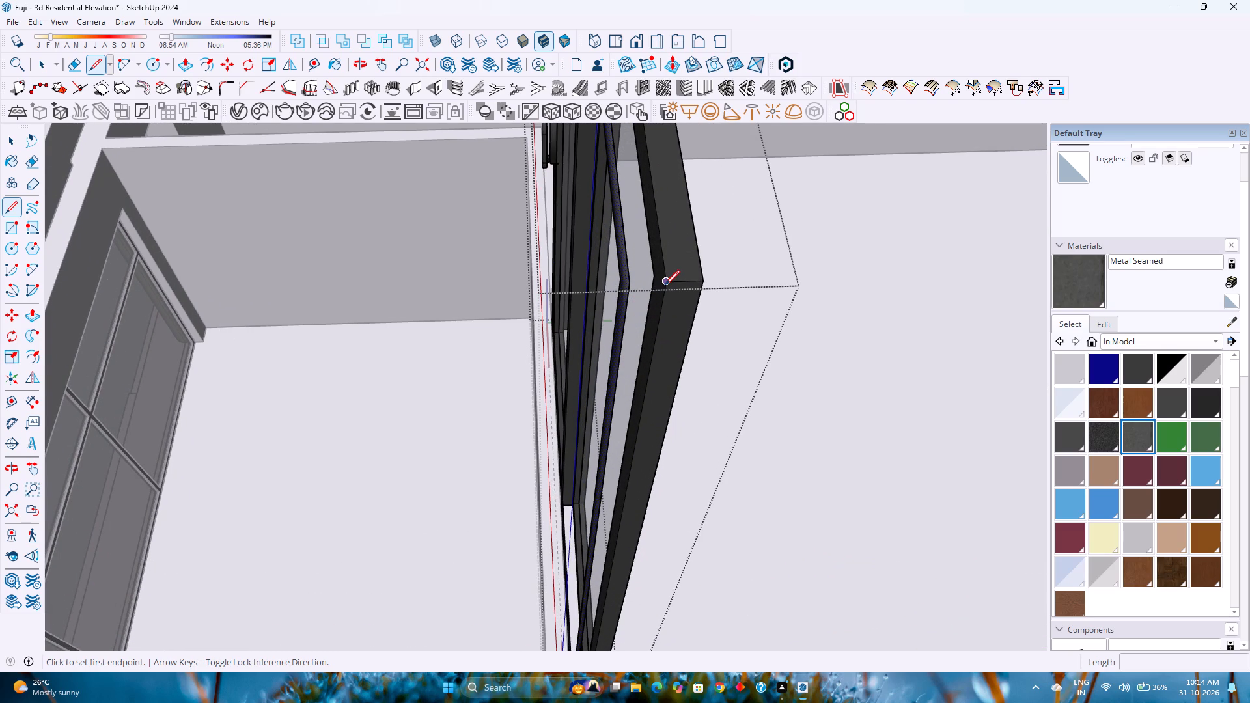
left_click(665, 285)
left_click(632, 285)
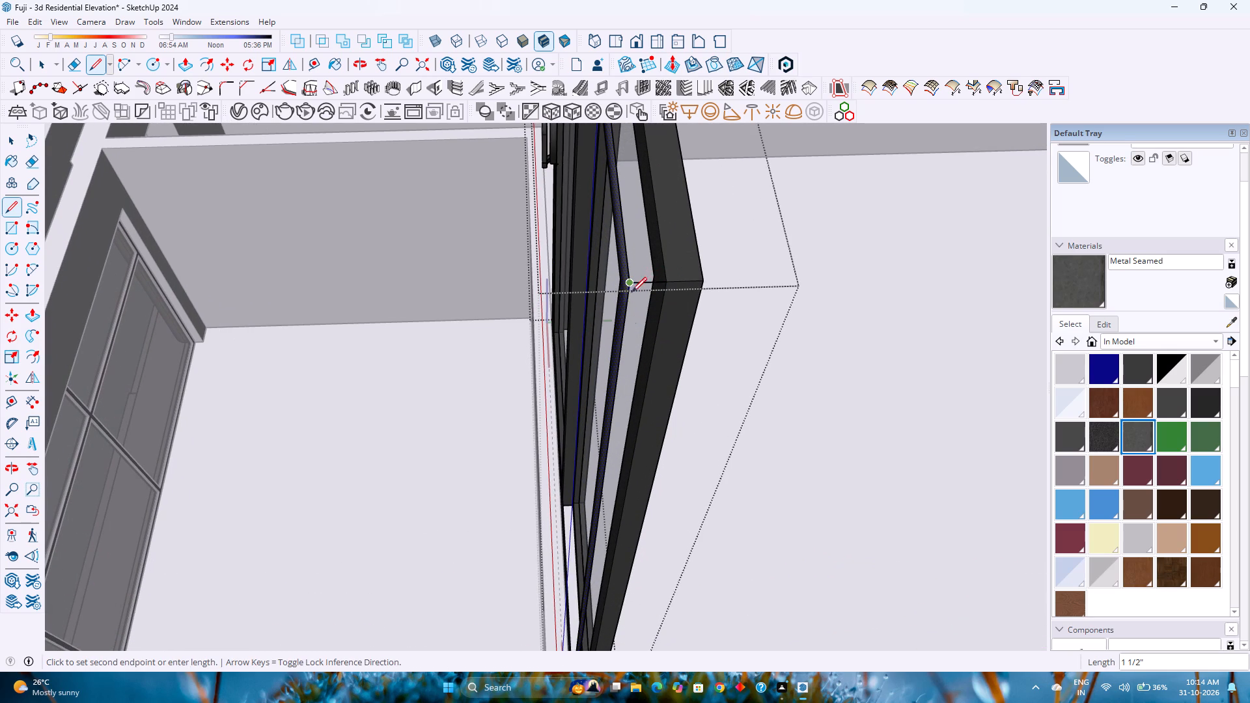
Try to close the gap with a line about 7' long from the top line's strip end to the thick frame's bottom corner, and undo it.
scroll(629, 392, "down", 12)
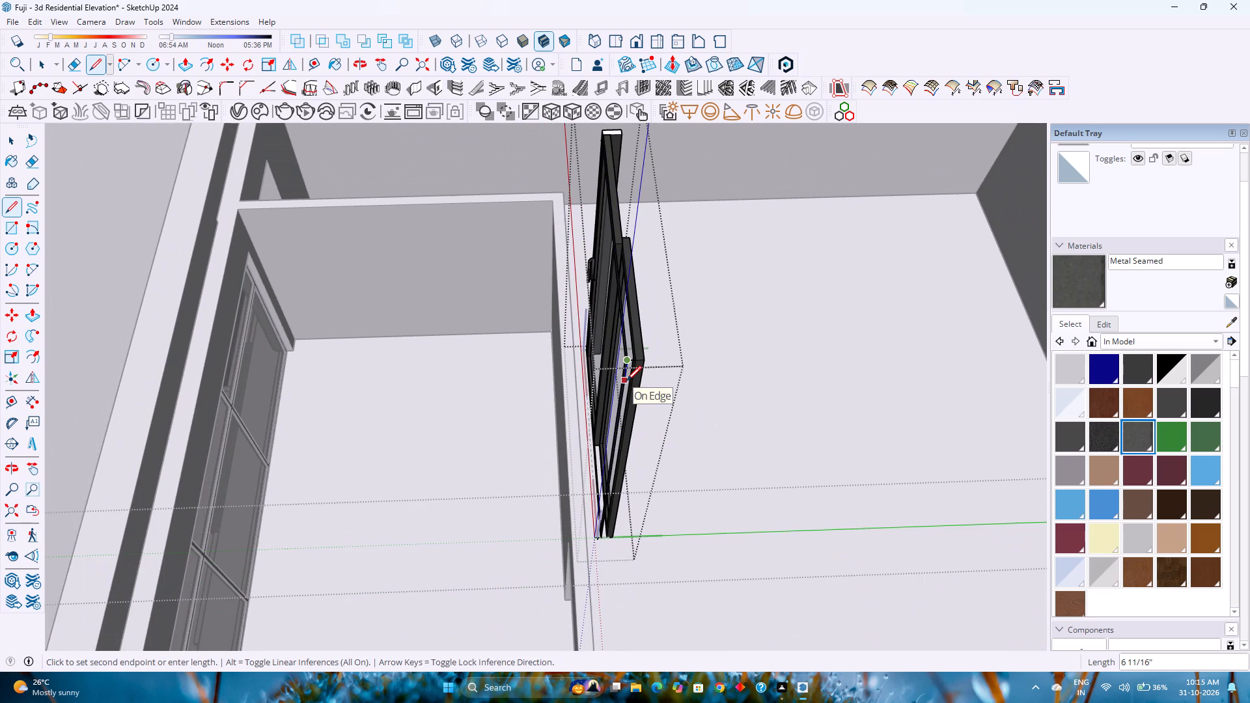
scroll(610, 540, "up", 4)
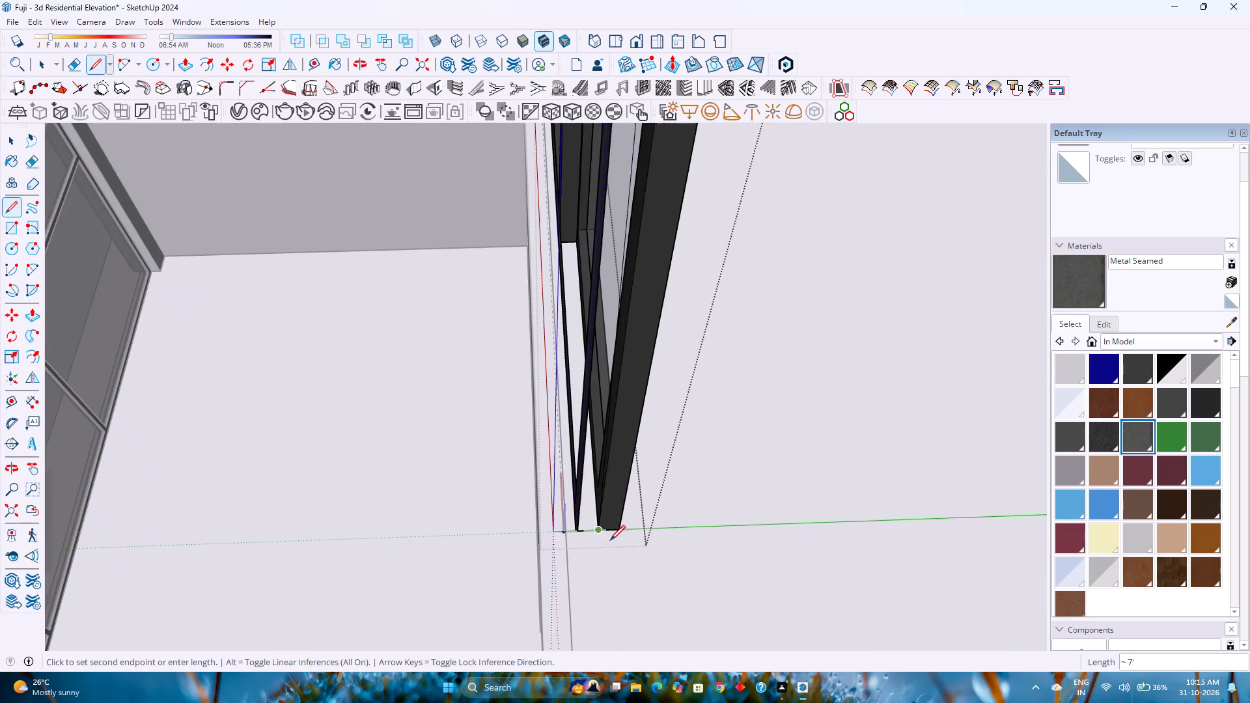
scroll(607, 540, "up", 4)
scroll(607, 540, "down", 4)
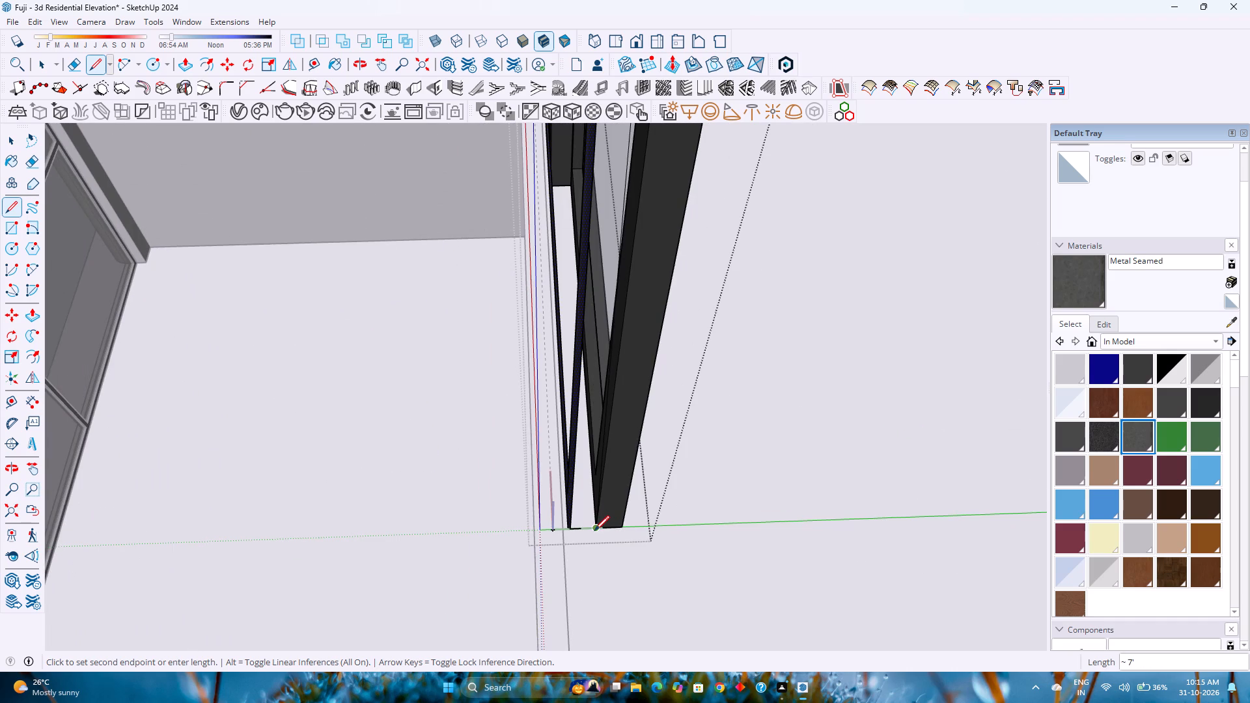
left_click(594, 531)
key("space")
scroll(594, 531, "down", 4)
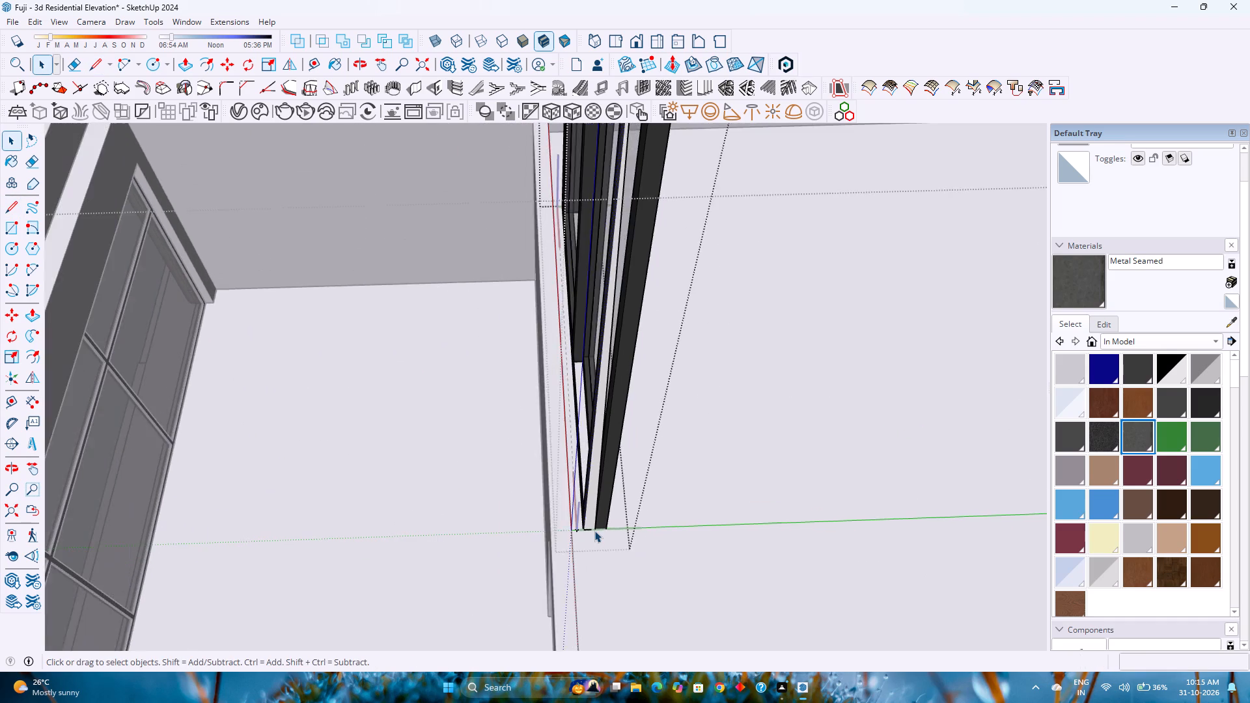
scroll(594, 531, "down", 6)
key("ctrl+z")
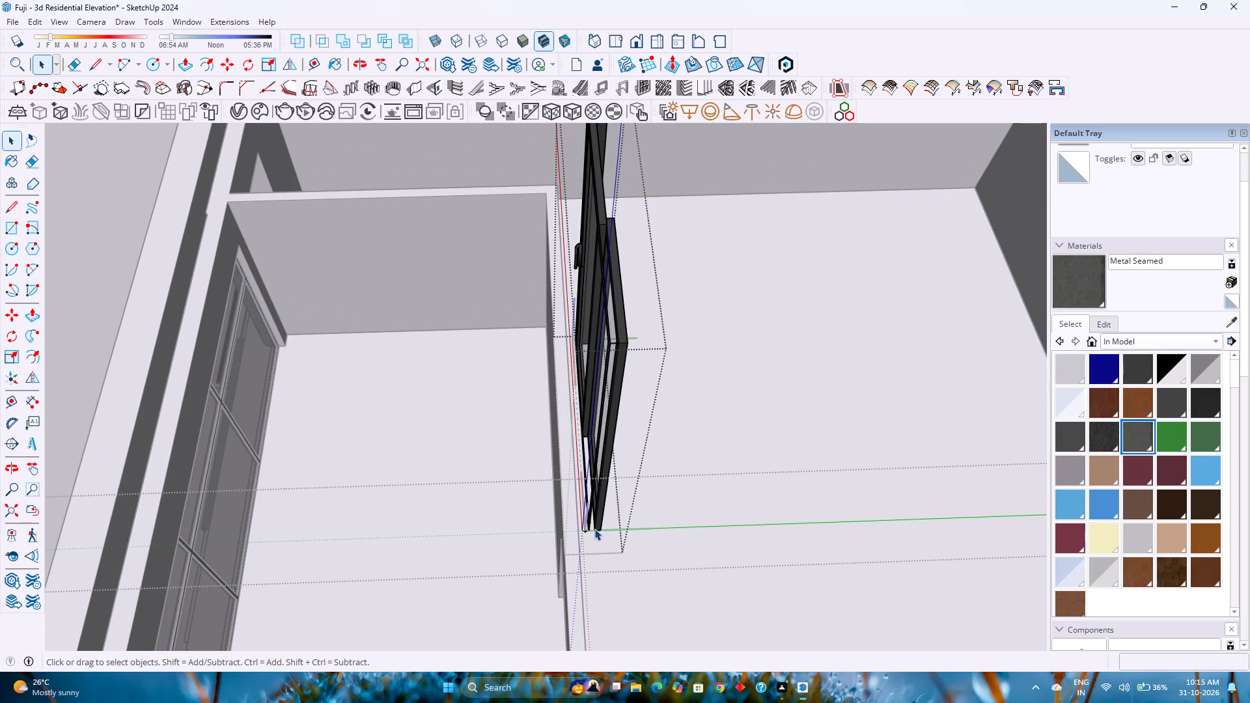
Draw a 7' line down the thick frame's inner edge, from its top corner to its bottom corner, to fill the gap with a face.
key("l")
scroll(614, 347, "up", 4)
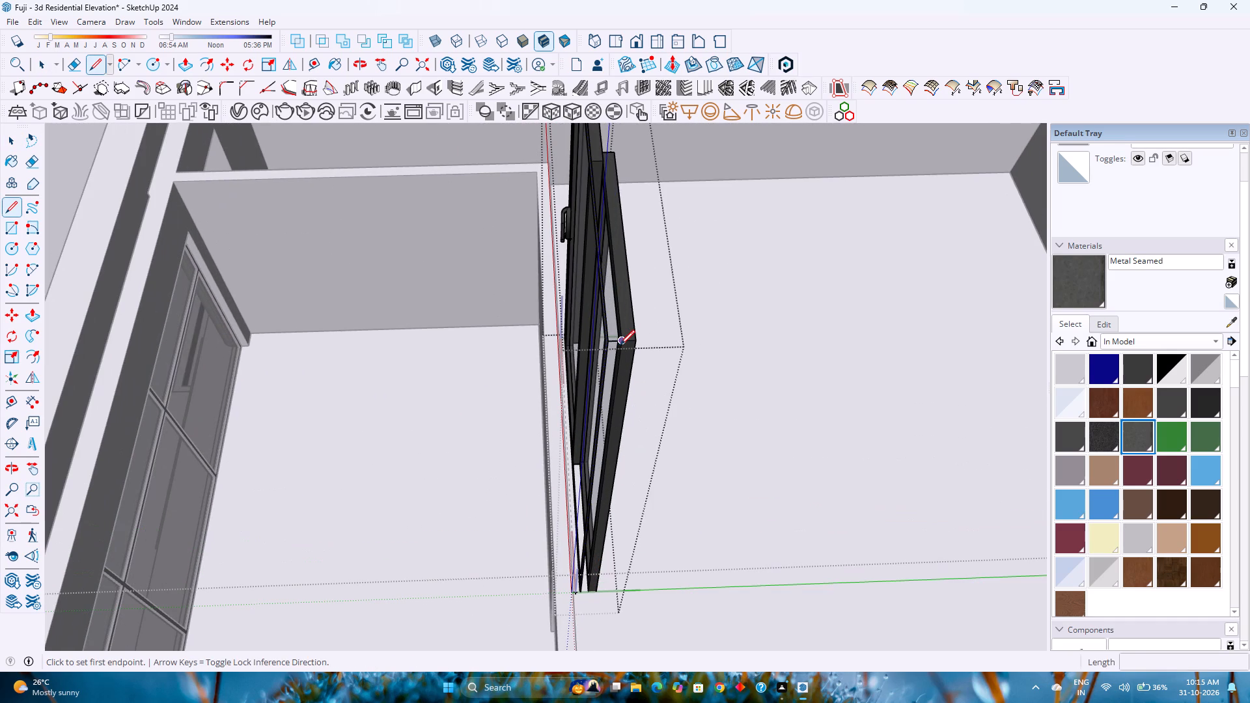
left_click(620, 345)
left_click(590, 592)
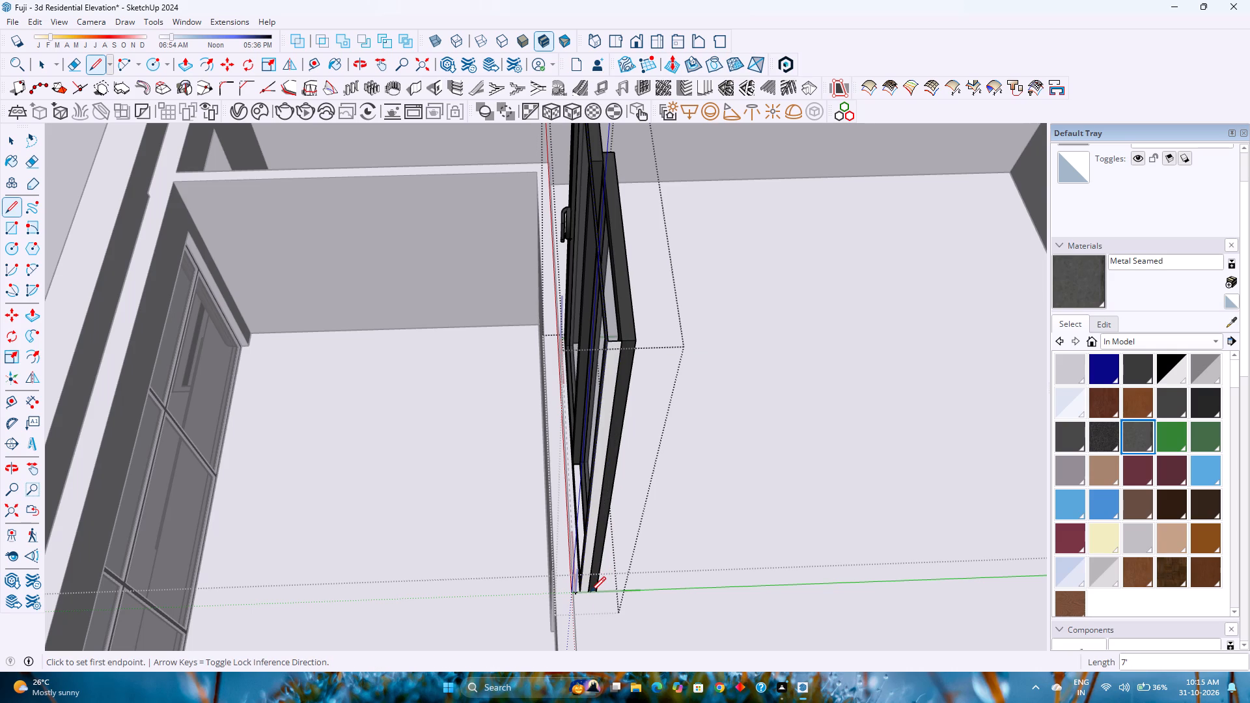
key("space")
Paint the new face filling the gap beside the thick frame with Color B07.
scroll(618, 311, "up", 3)
scroll(613, 371, "up", 5)
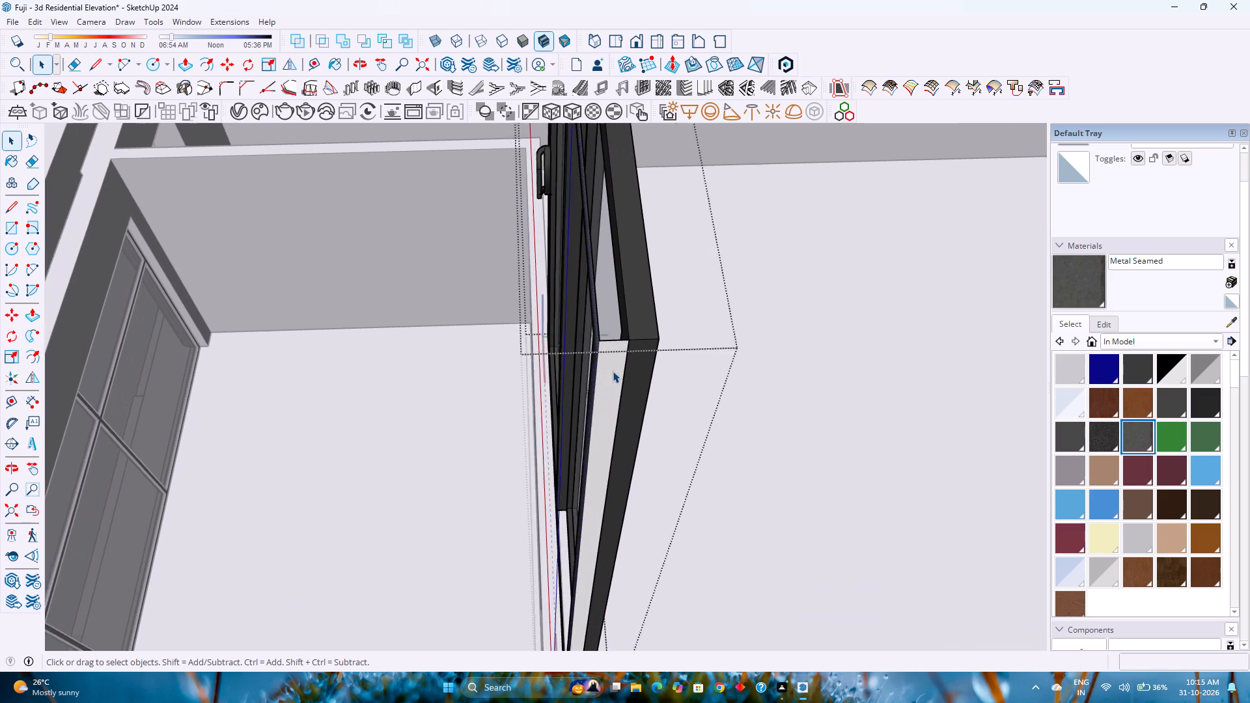
left_click(613, 371)
scroll(1124, 589, "down", 4)
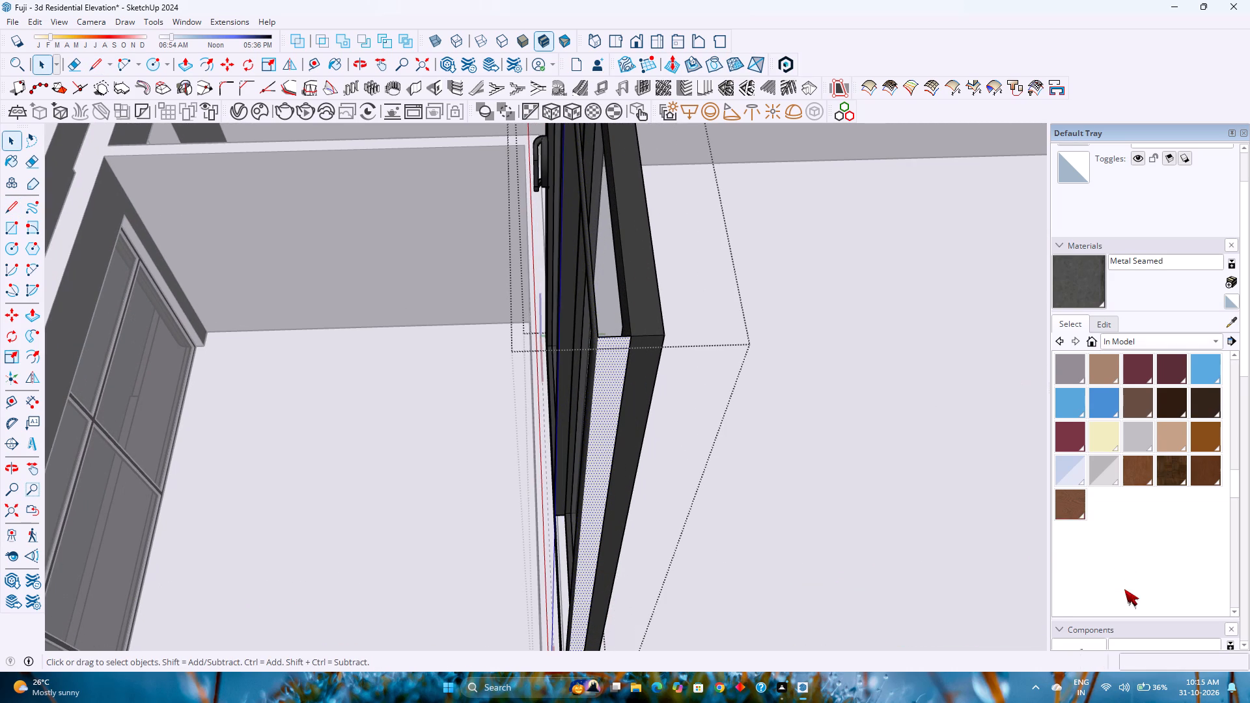
scroll(1120, 560, "up", 6)
left_click(1170, 397)
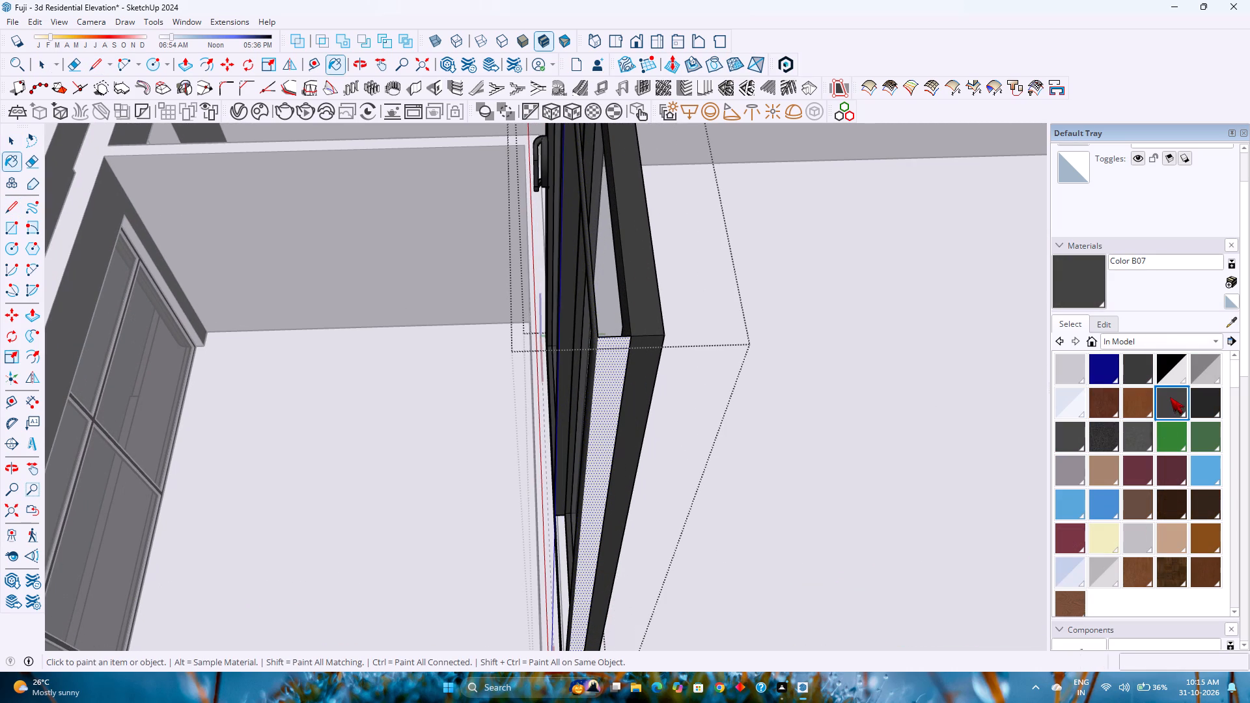
left_click(608, 413)
scroll(620, 374, "up", 2)
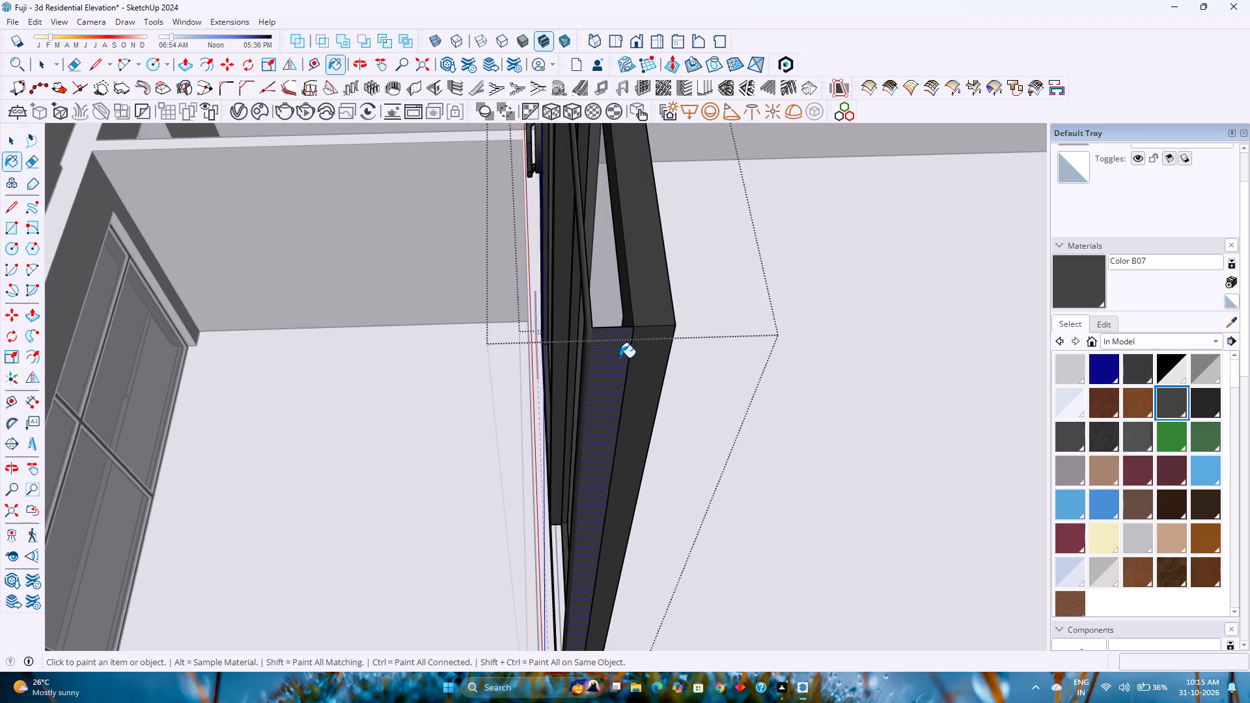
Paint the remaining white end faces of the door frame at the handle end with Color B07.
scroll(620, 357, "down", 8)
middle_click_drag(622, 355, 208, 432)
scroll(283, 434, "down", 5)
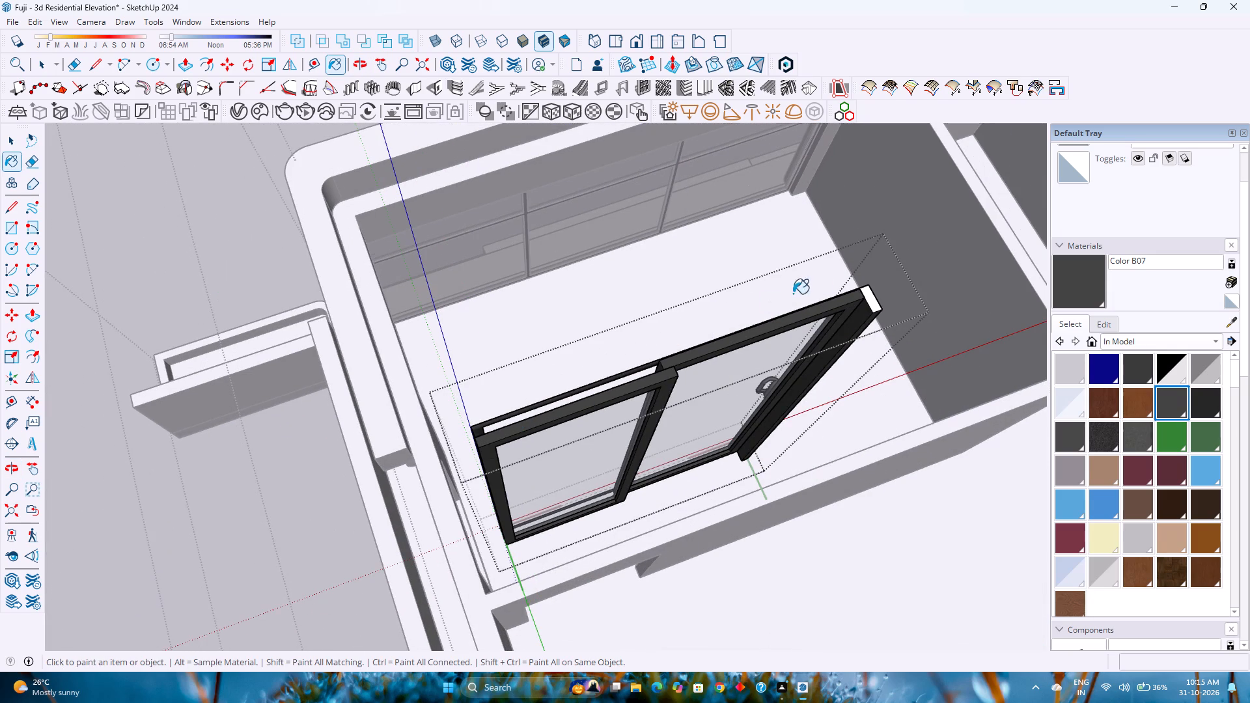
left_click(869, 303)
left_click(874, 303)
scroll(875, 327, "up", 1)
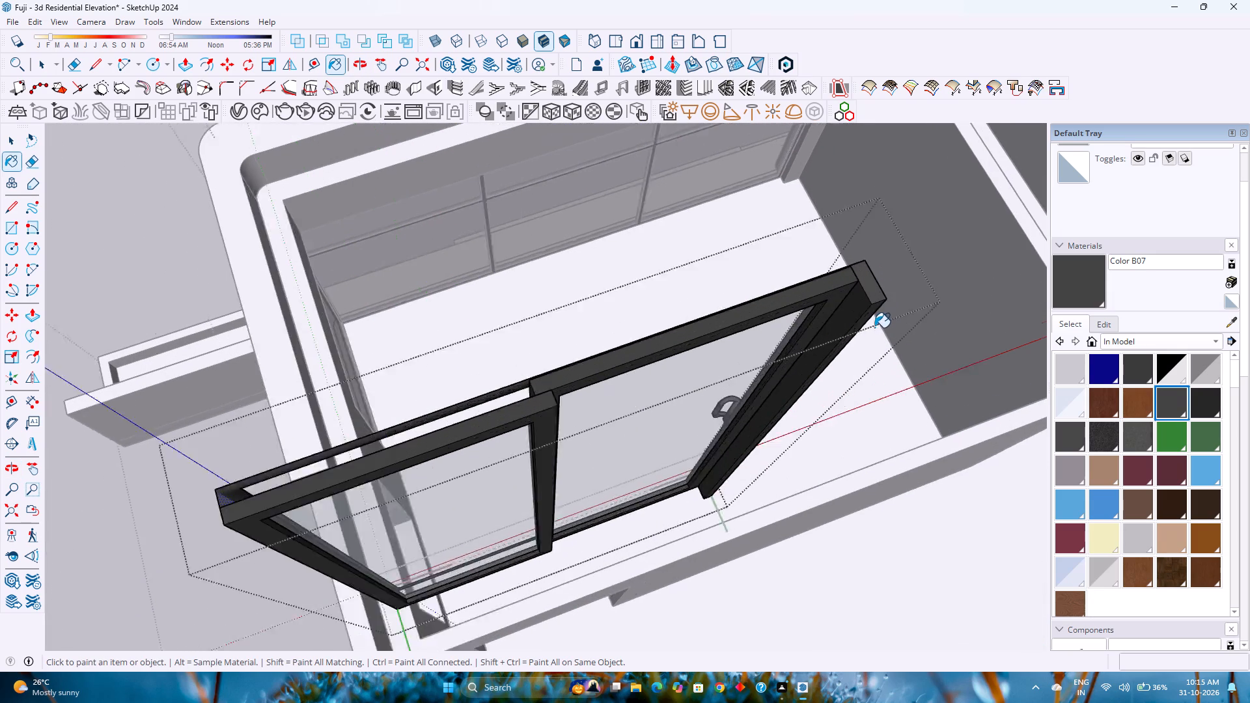
scroll(874, 327, "up", 1)
middle_click_drag(874, 328, 760, 318)
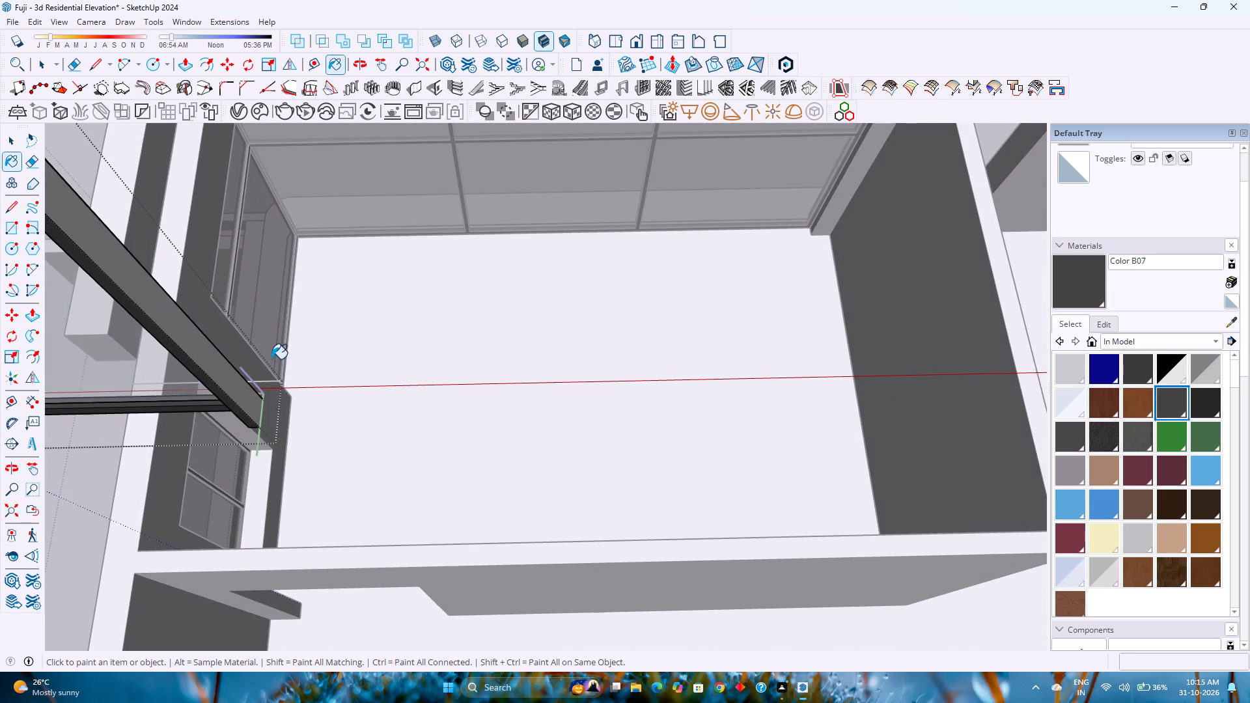
scroll(271, 359, "down", 1)
left_click(228, 362)
scroll(228, 362, "down", 2)
middle_click_drag(228, 367, 421, 383, "shift")
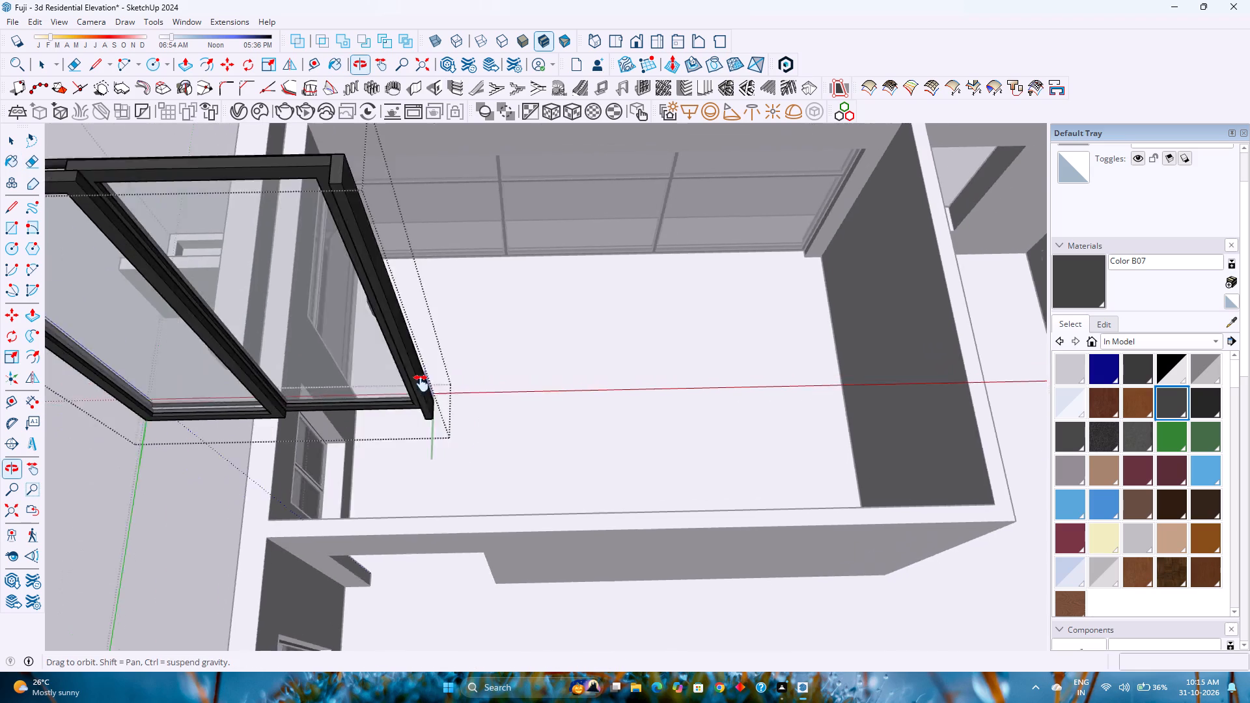
middle_click_drag(421, 383, 644, 405, "shift")
Examine the filled frame corner at the door end opposite the handle and close the door component.
key("space")
key("Escape")
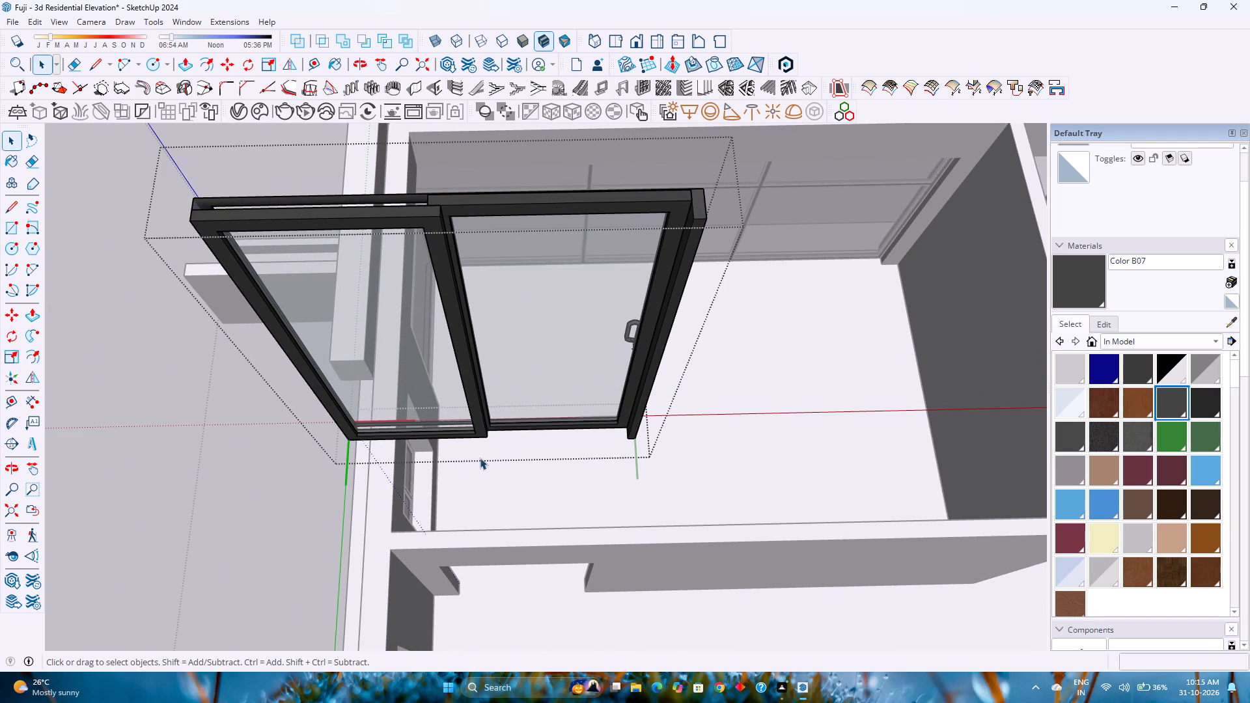
middle_click_drag(425, 297, 505, 381)
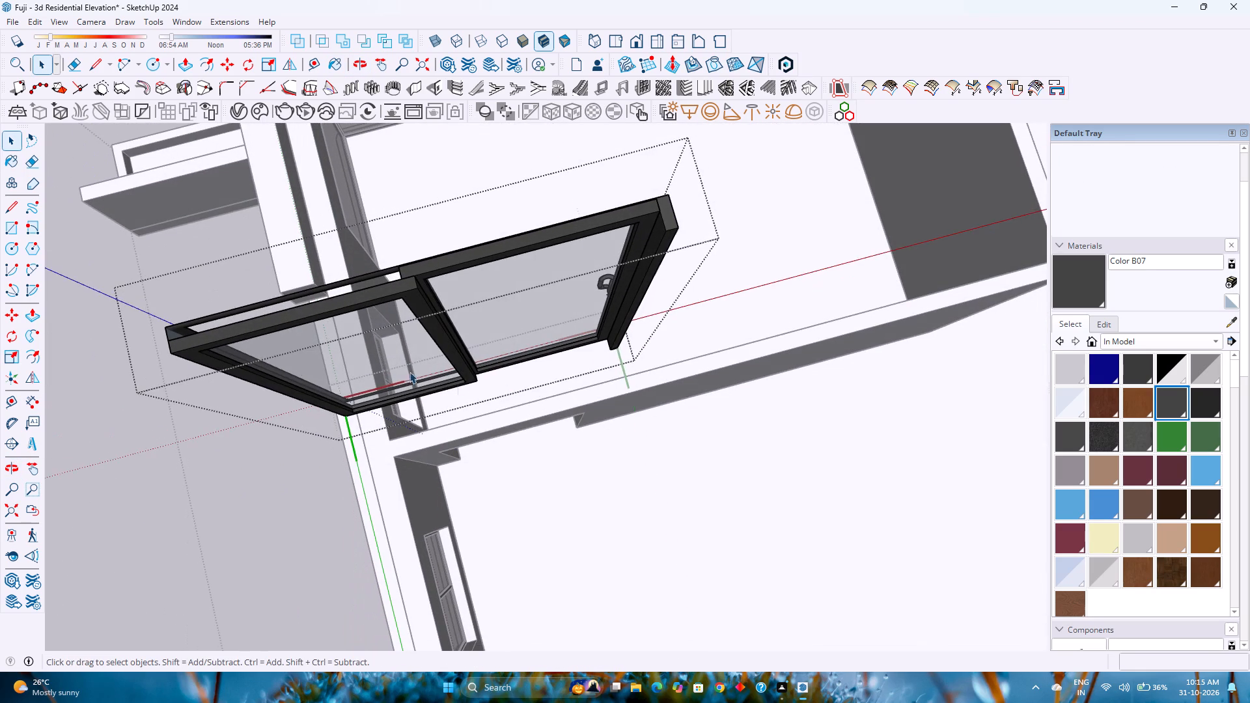
key("Escape")
scroll(130, 359, "up", 2)
scroll(183, 325, "up", 11)
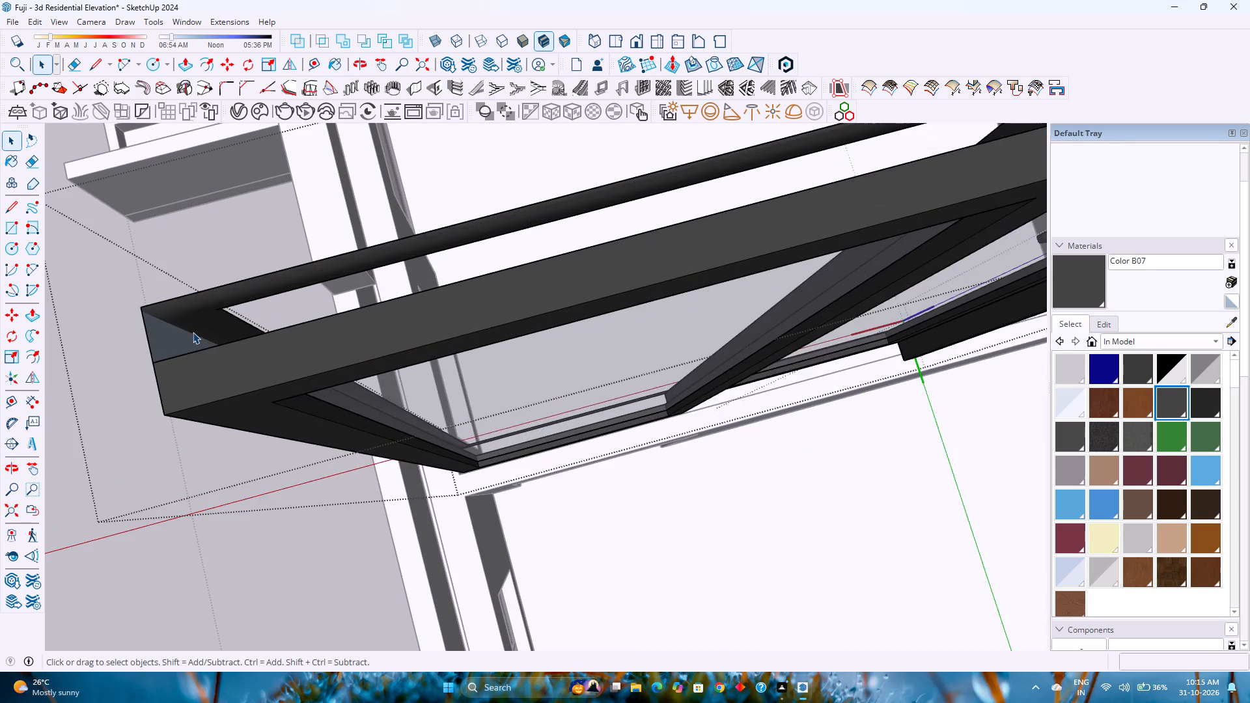
scroll(193, 332, "up", 4)
middle_click(193, 335)
middle_click_drag(194, 337, 391, 380)
middle_click_drag(396, 374, 417, 343)
scroll(419, 341, "down", 6)
key("Escape")
Move the sliding glass door 20' straight down along the blue axis into the partition opening.
middle_click_drag(451, 327, 421, 255)
scroll(451, 266, "down", 2)
middle_click_drag(451, 266, 455, 360, "shift")
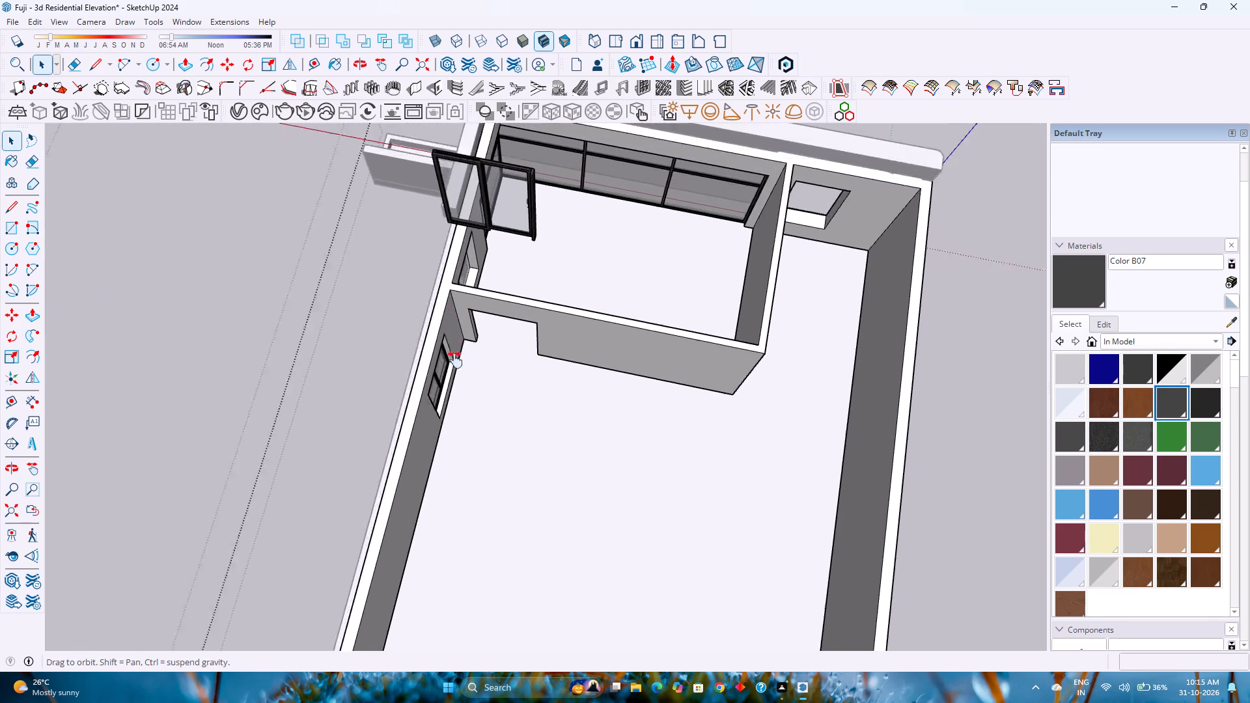
middle_click_drag(455, 360, 456, 478, "shift")
middle_click_drag(456, 479, 445, 369)
middle_click_drag(464, 262, 461, 429, "shift")
scroll(508, 458, "up", 6)
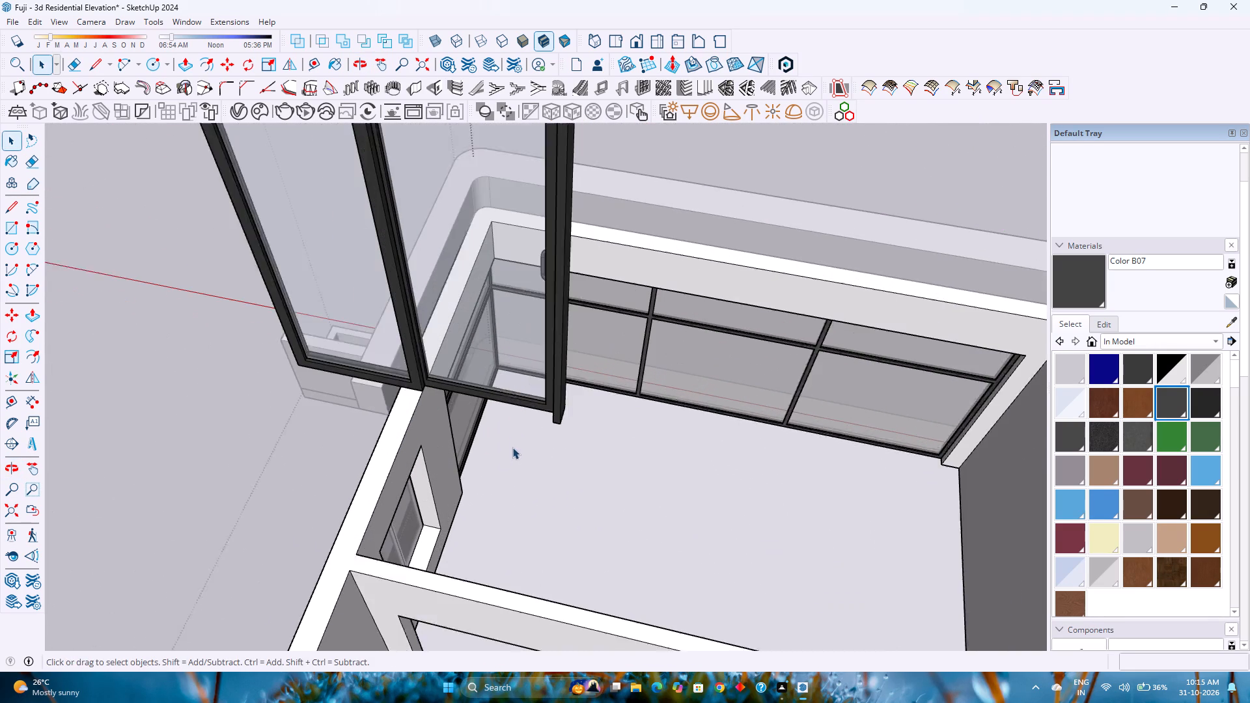
scroll(512, 447, "up", 1)
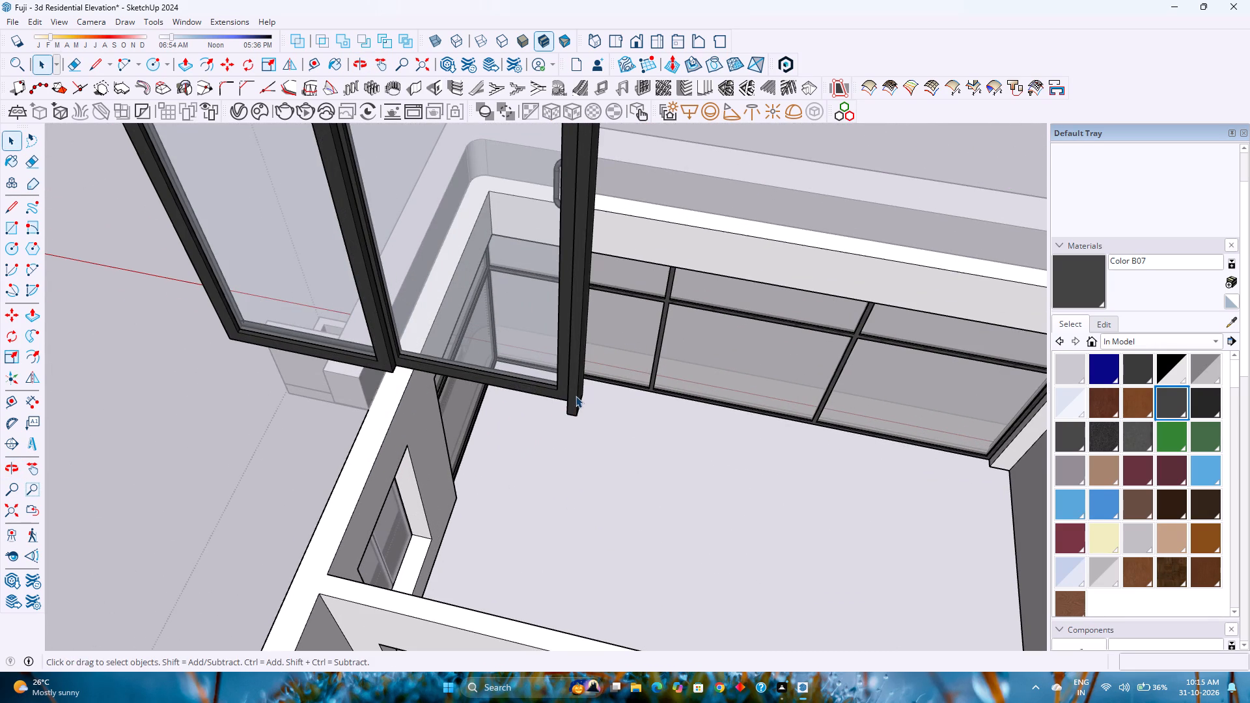
left_click(576, 396)
key("m")
scroll(521, 489, "down", 5)
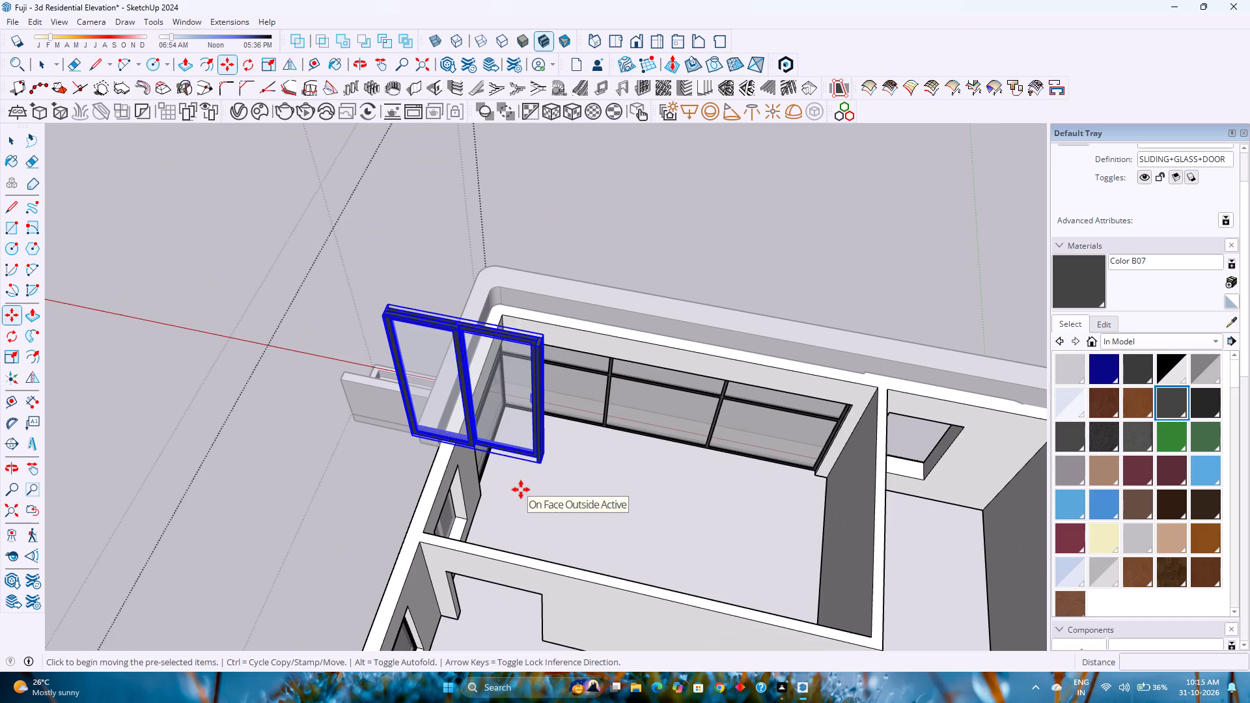
middle_click_drag(513, 493, 506, 428)
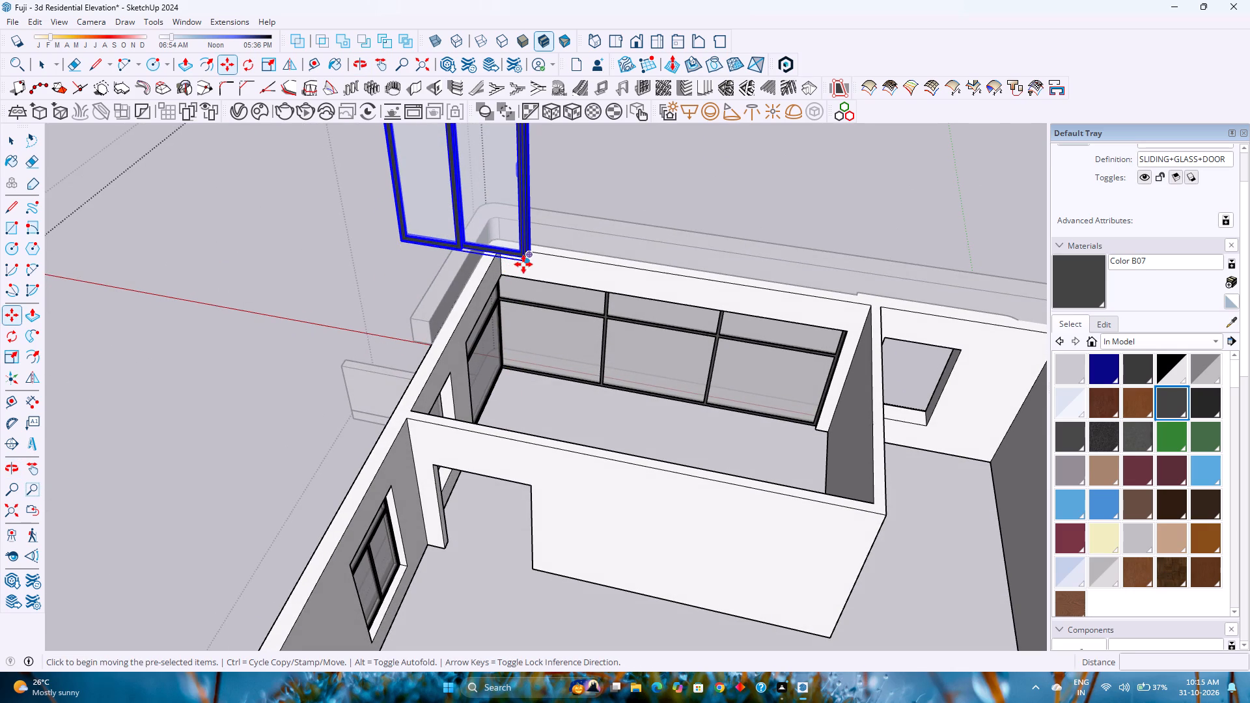
left_click(523, 264)
key("Up")
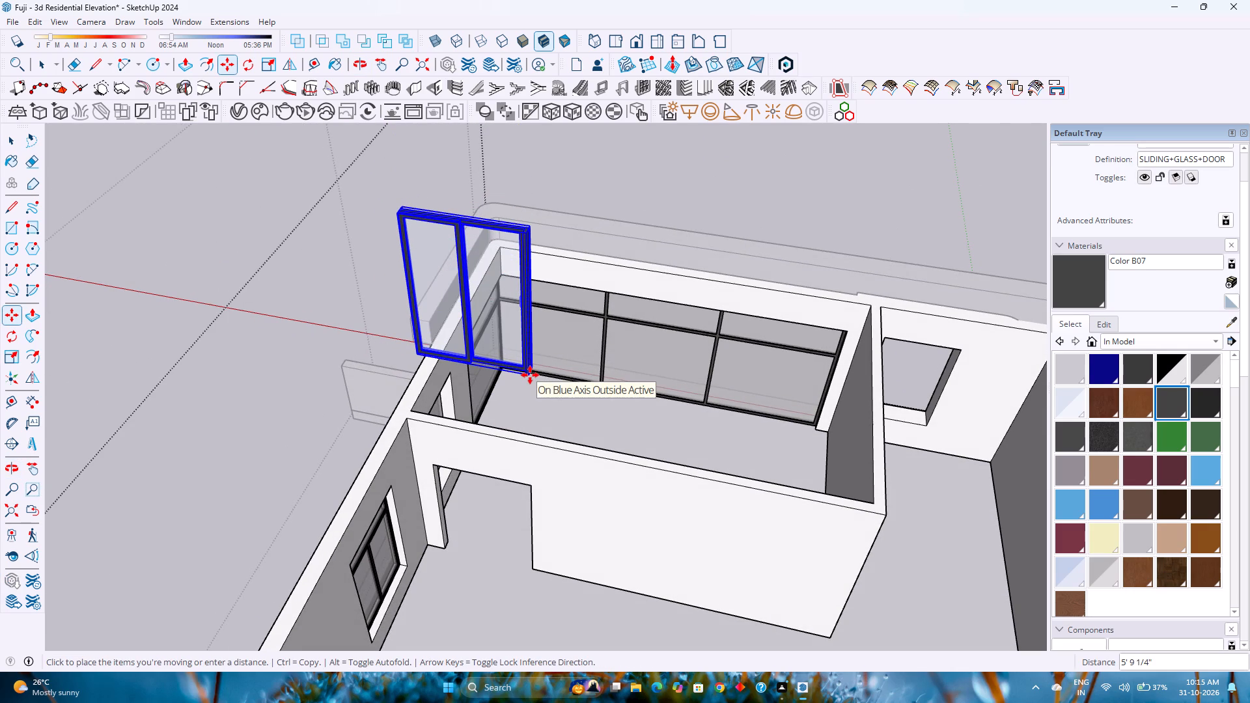
type("20;")
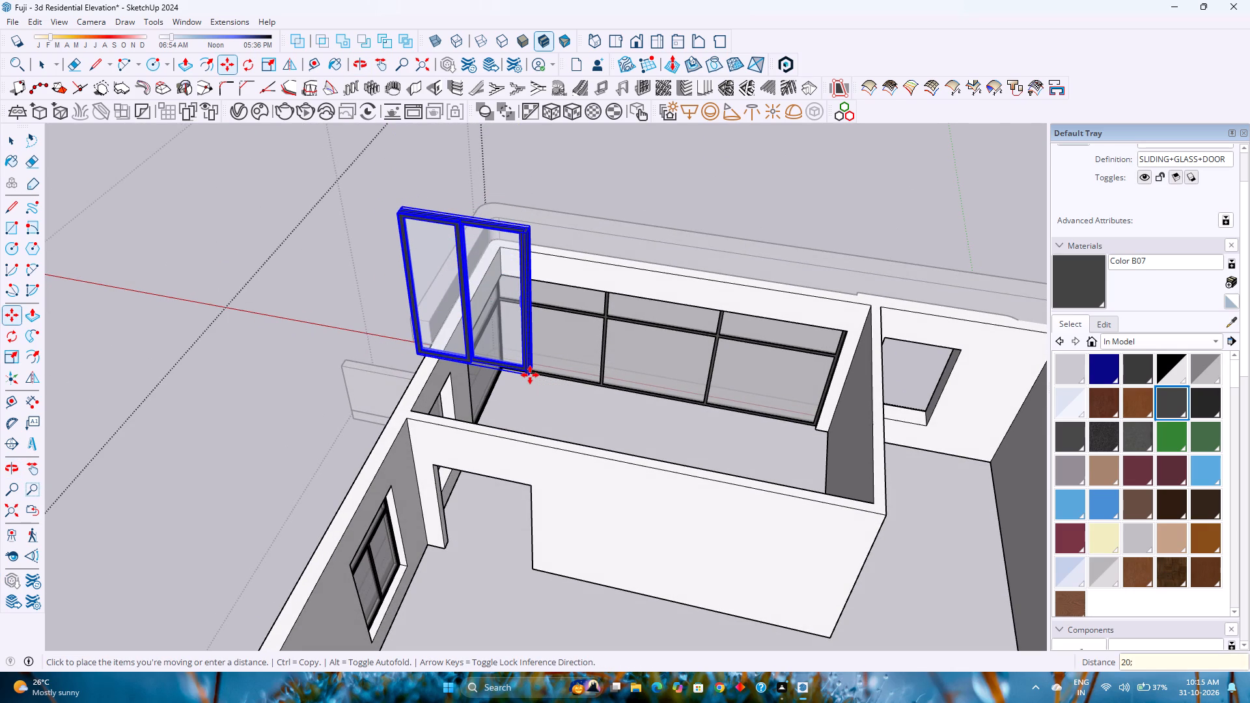
key("BackSpace")
key("apostrophe")
key("Return")
key("space")
scroll(469, 501, "down", 1)
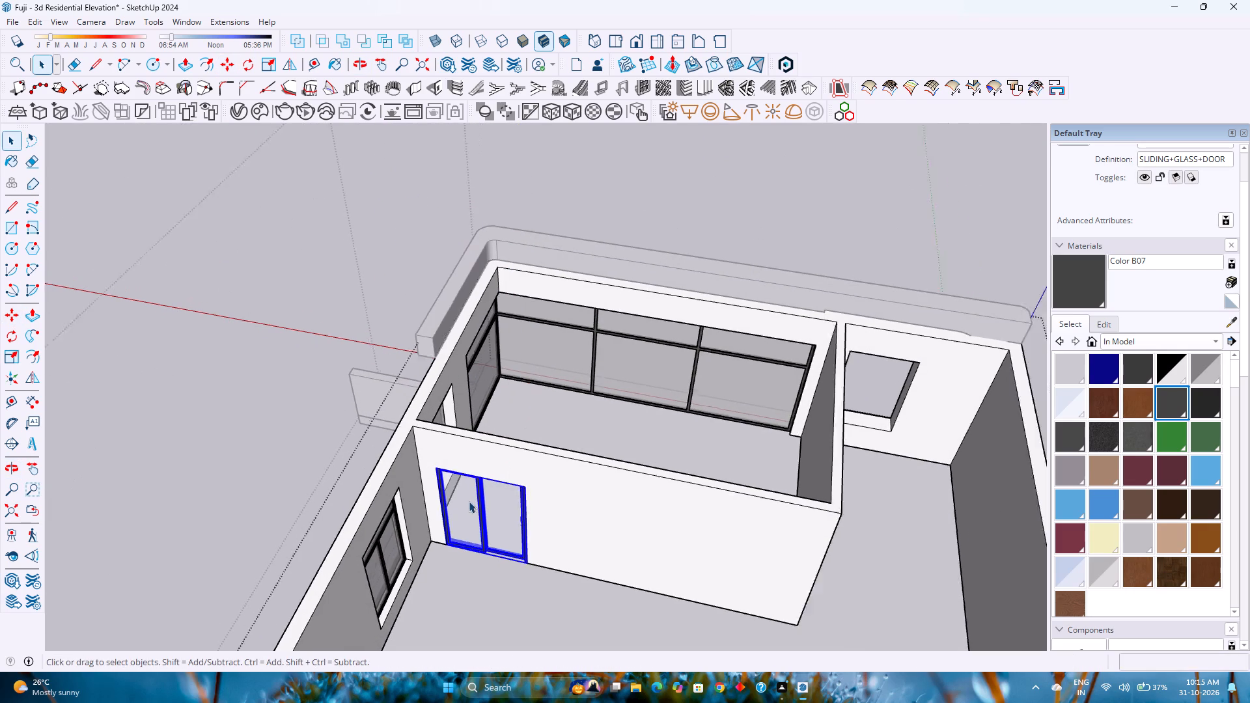
Examine the placed sliding door in the partition and the surrounding first-floor rooms and front windows.
scroll(469, 501, "down", 3)
middle_click_drag(460, 512, 473, 459)
key("Escape")
scroll(497, 517, "up", 1)
middle_click_drag(497, 517, 495, 494)
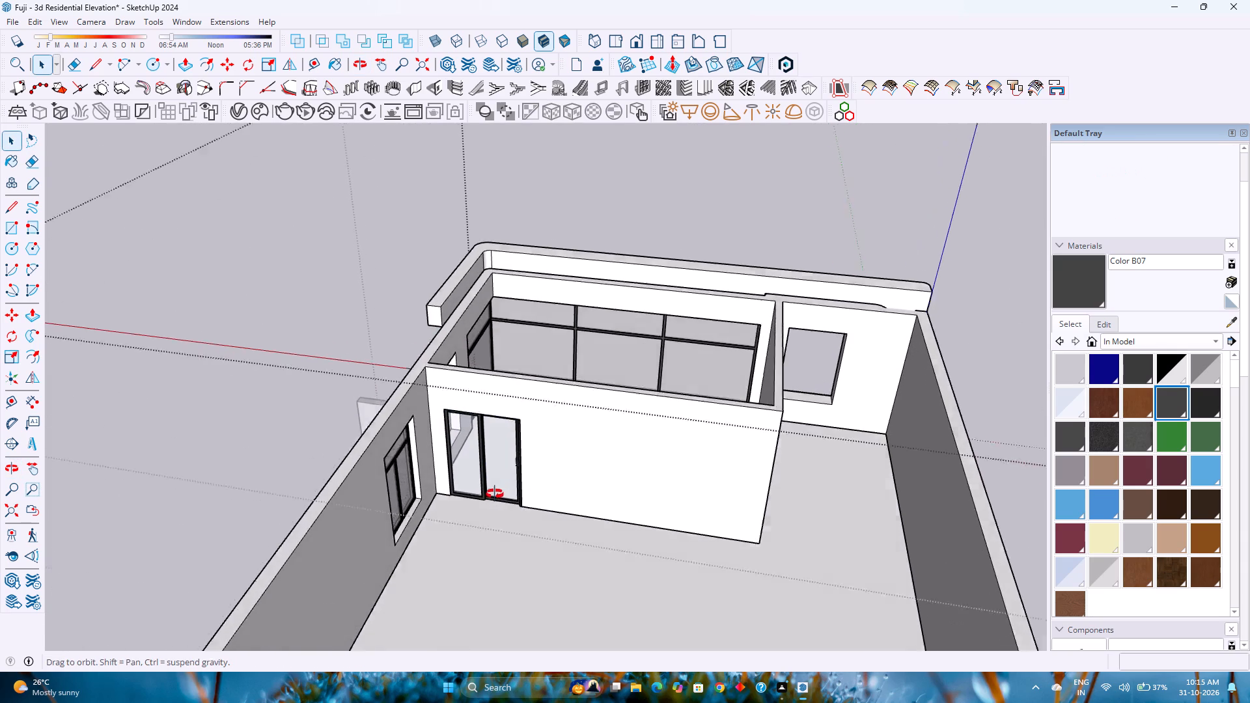
middle_click_drag(495, 494, 496, 465)
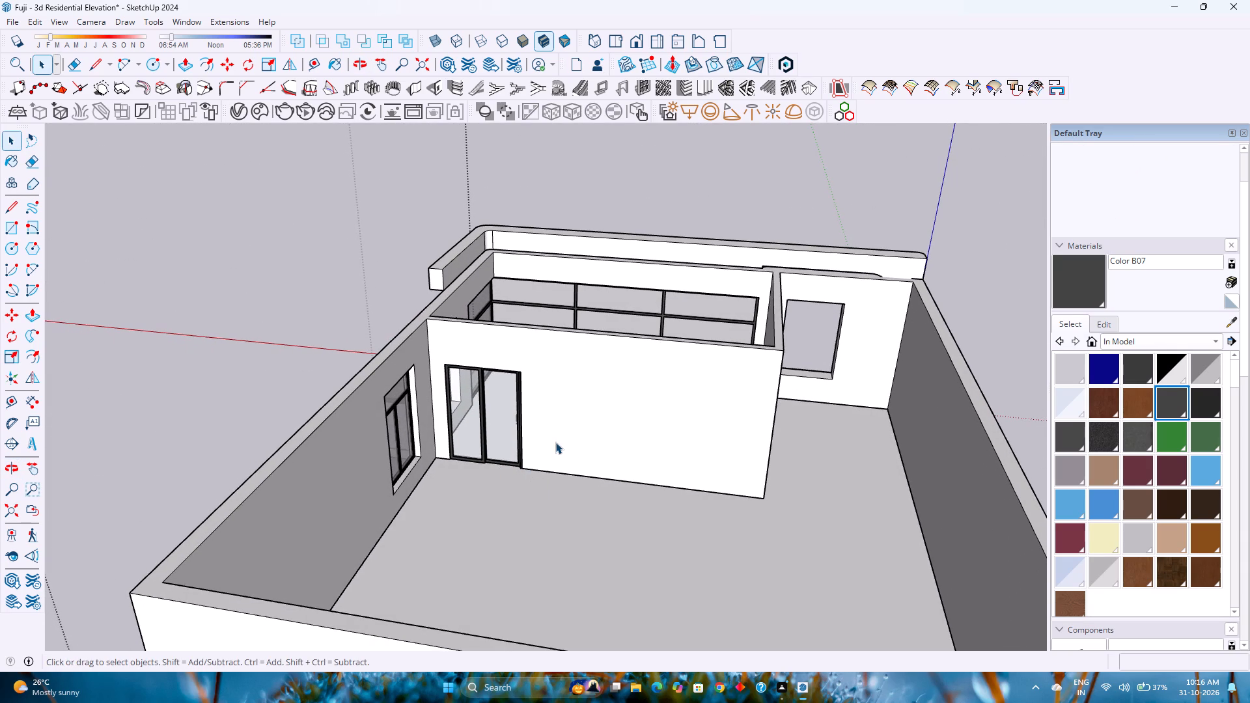
middle_click_drag(555, 442, 470, 572, "shift")
middle_click_drag(443, 555, 775, 555)
middle_click_drag(744, 477, 570, 532, "shift")
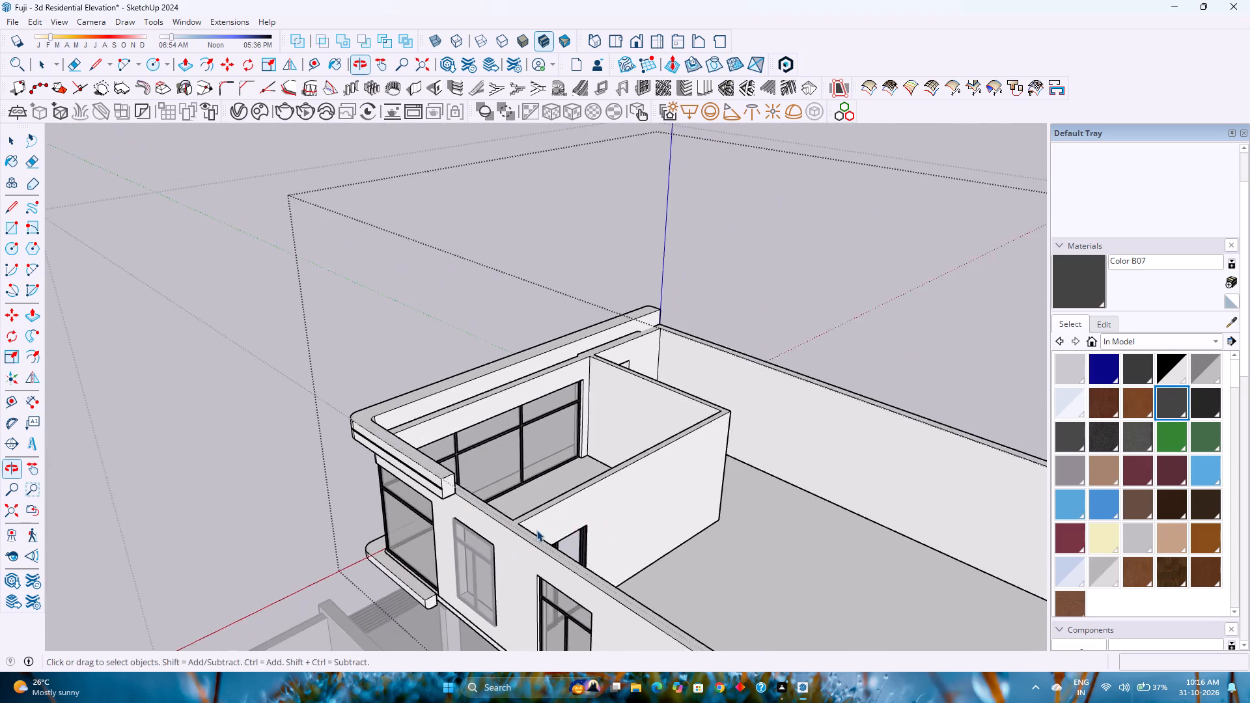
middle_click_drag(538, 530, 697, 532)
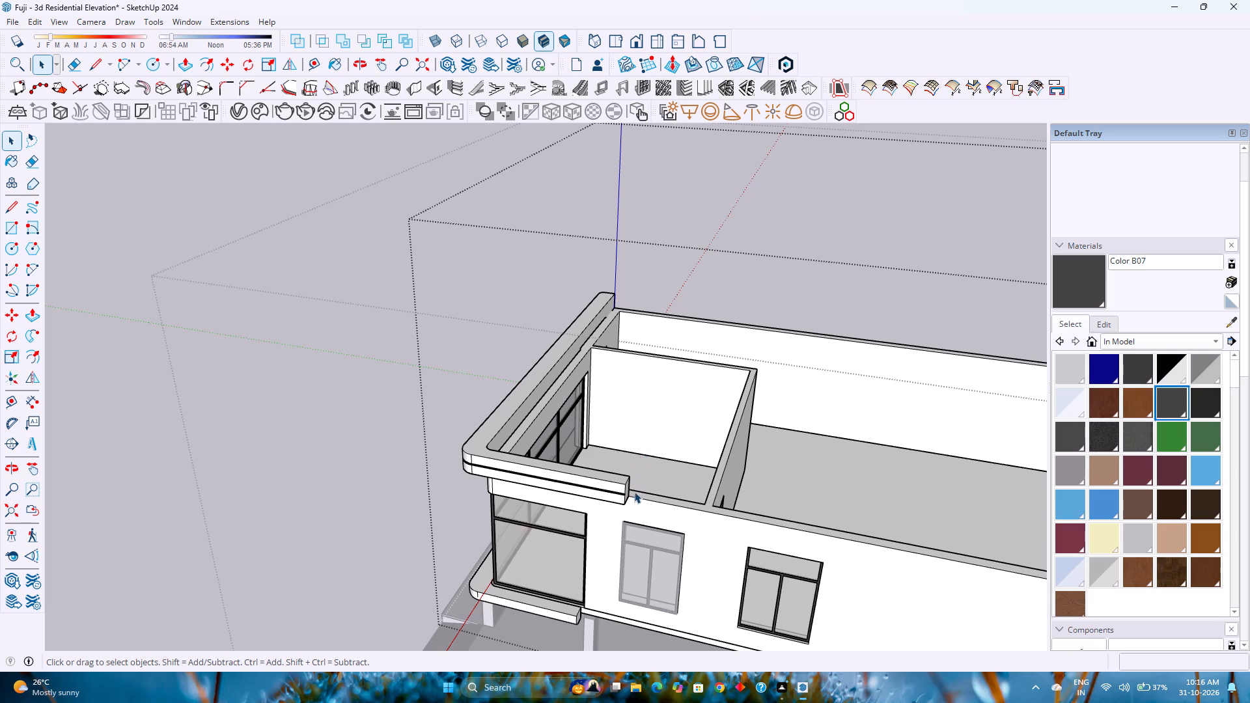
middle_click_drag(634, 491, 631, 572)
scroll(629, 536, "down", 4)
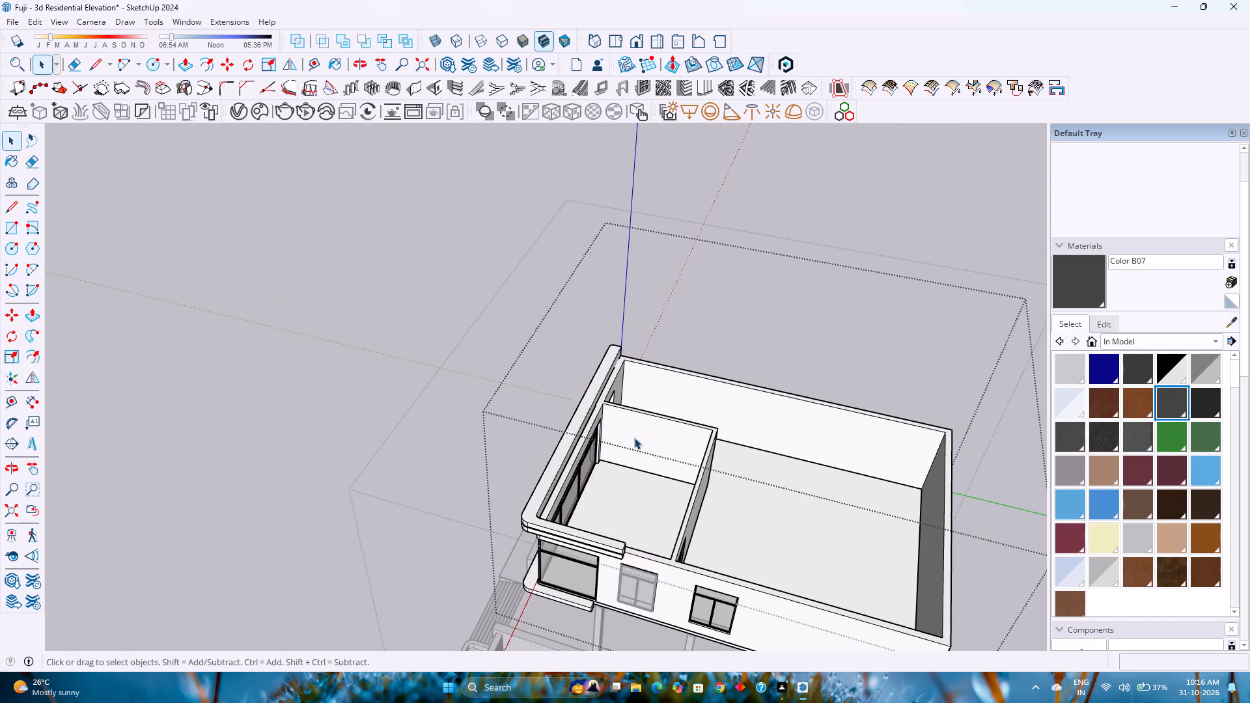
Open the first-floor slab group and paint its top face with Marble Carrara Floor Tile from the Tile materials.
left_click(622, 508)
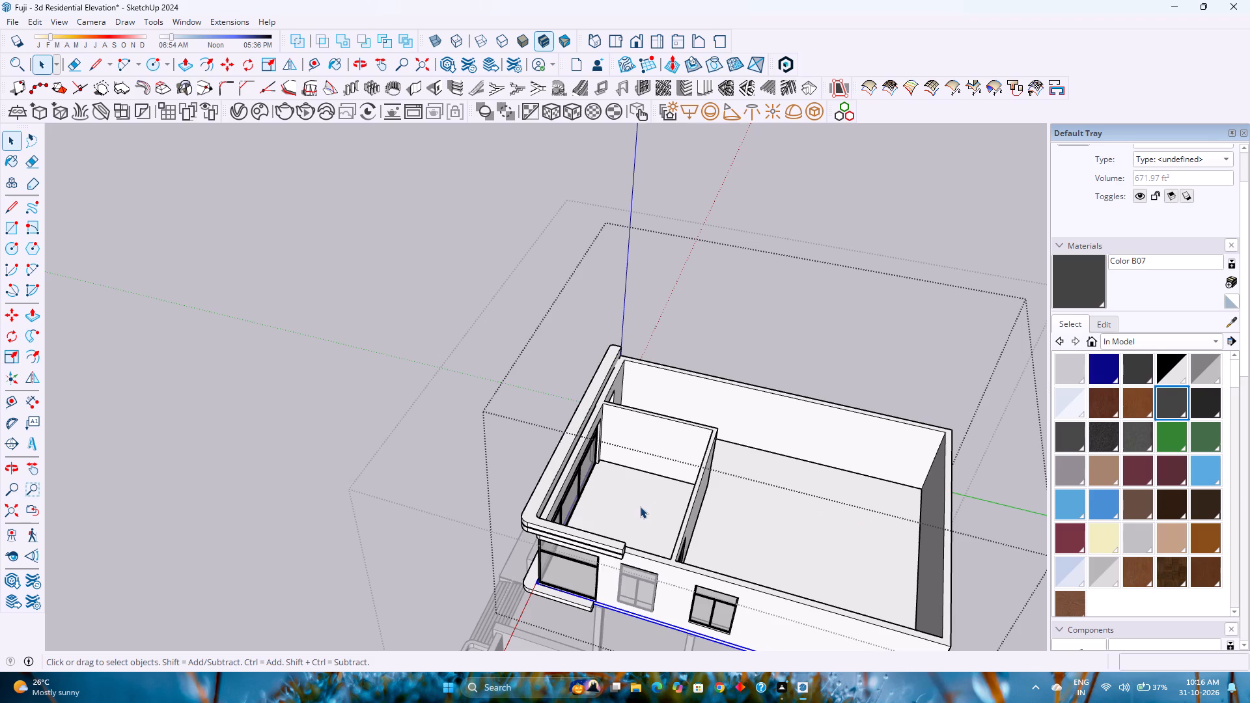
double_click(641, 512)
scroll(641, 512, "up", 1)
left_click(641, 512)
scroll(641, 512, "down", 1)
middle_click_drag(641, 512, 639, 514)
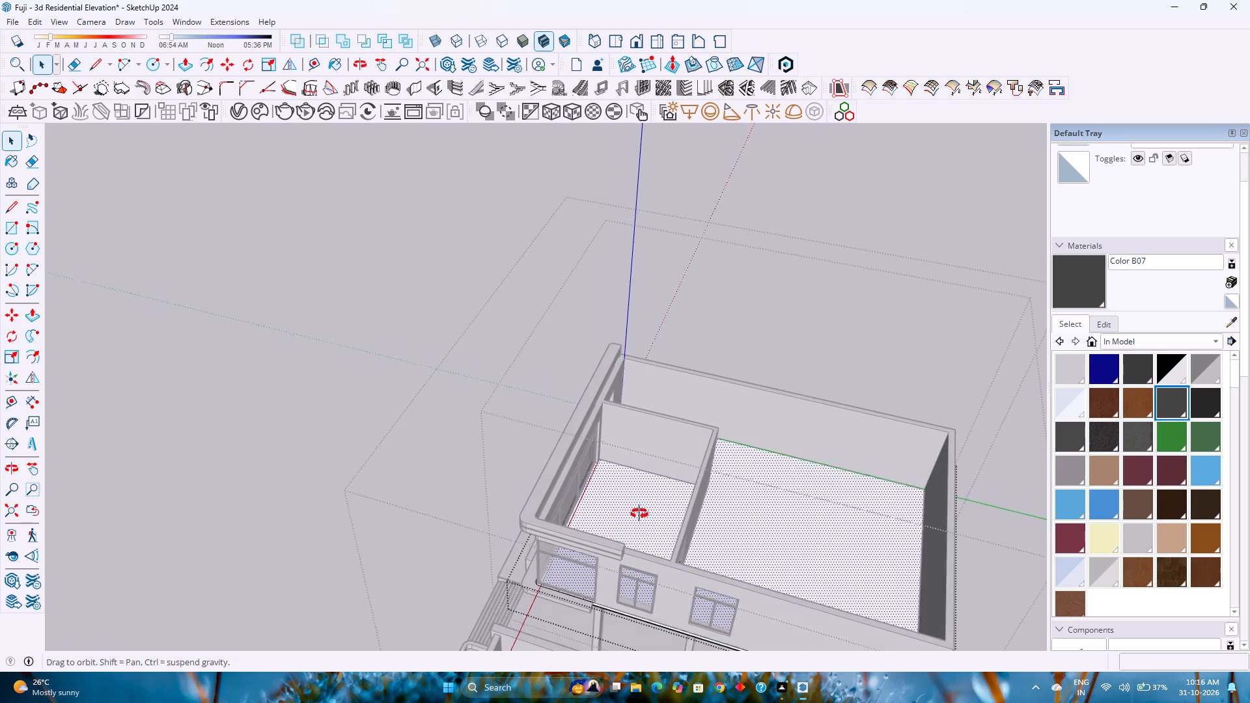
middle_click_drag(639, 514, 727, 657)
key("l")
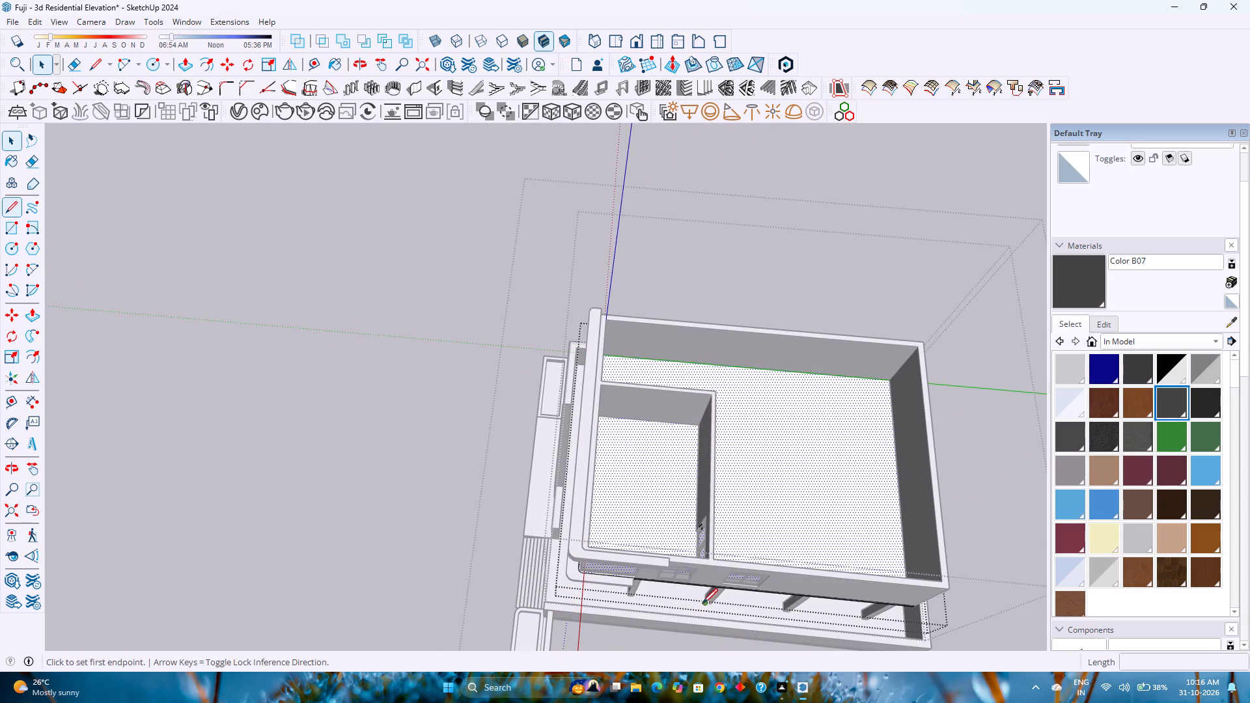
scroll(613, 427, "up", 7)
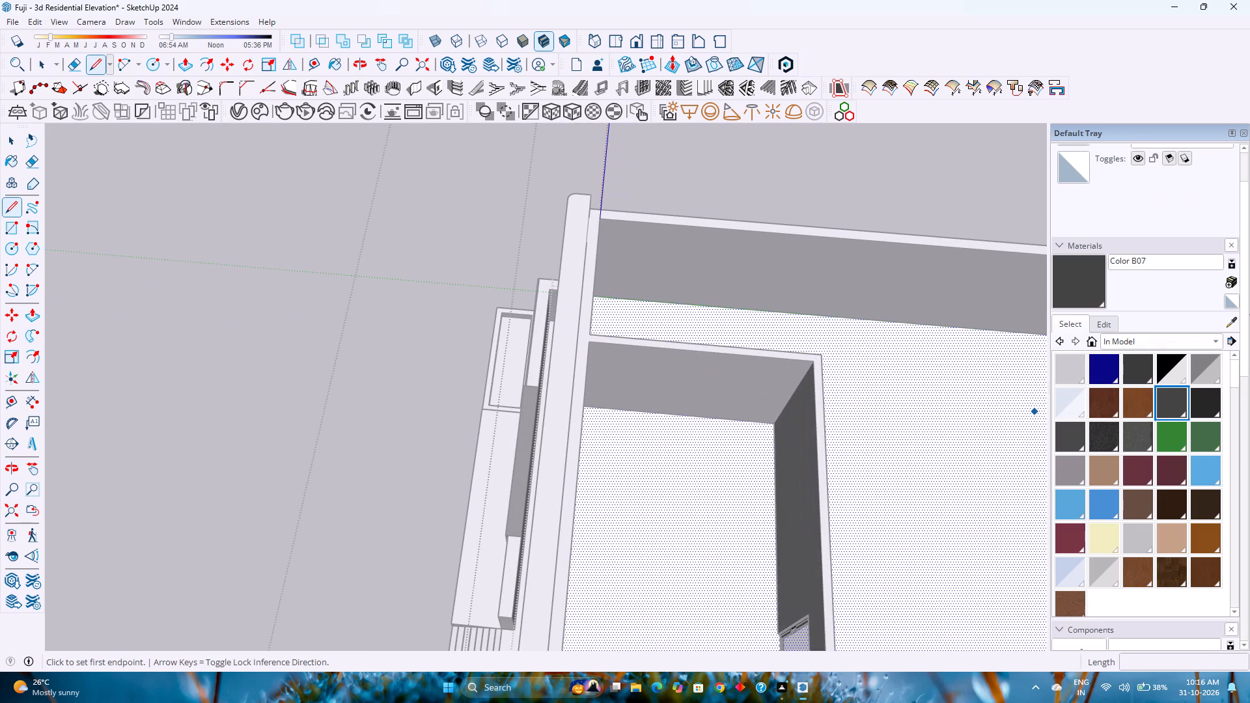
left_click(1120, 346)
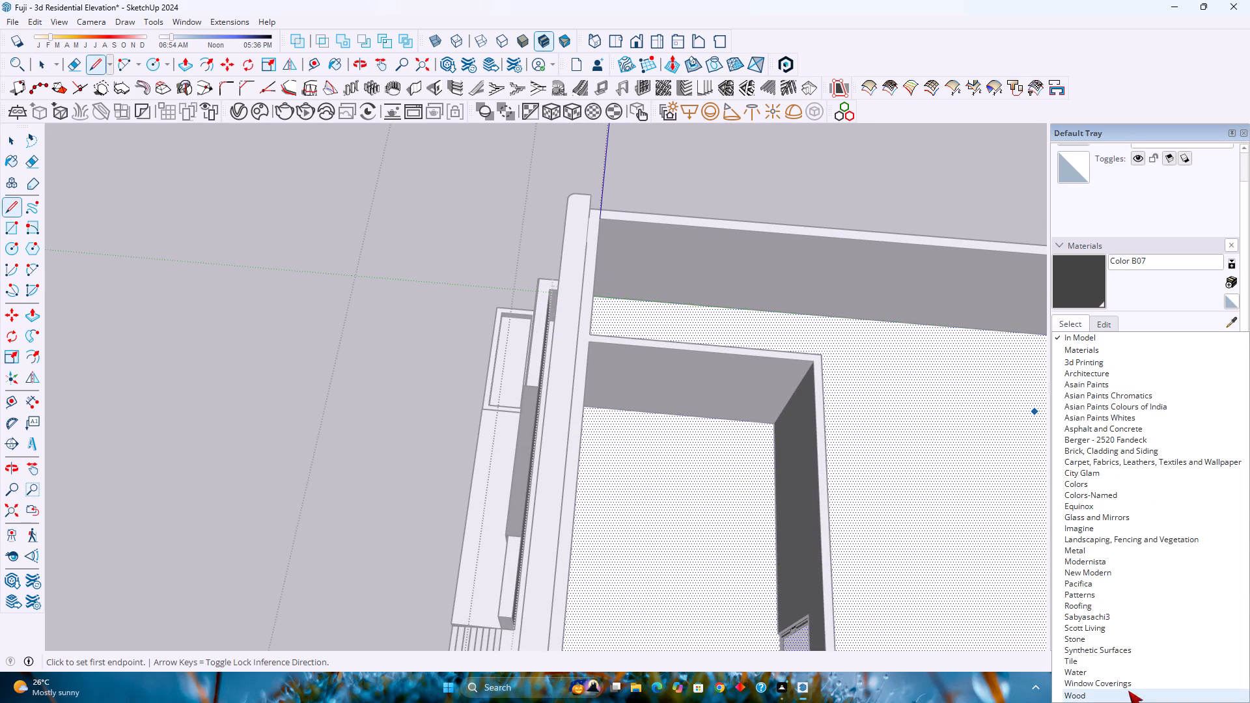
left_click(1115, 657)
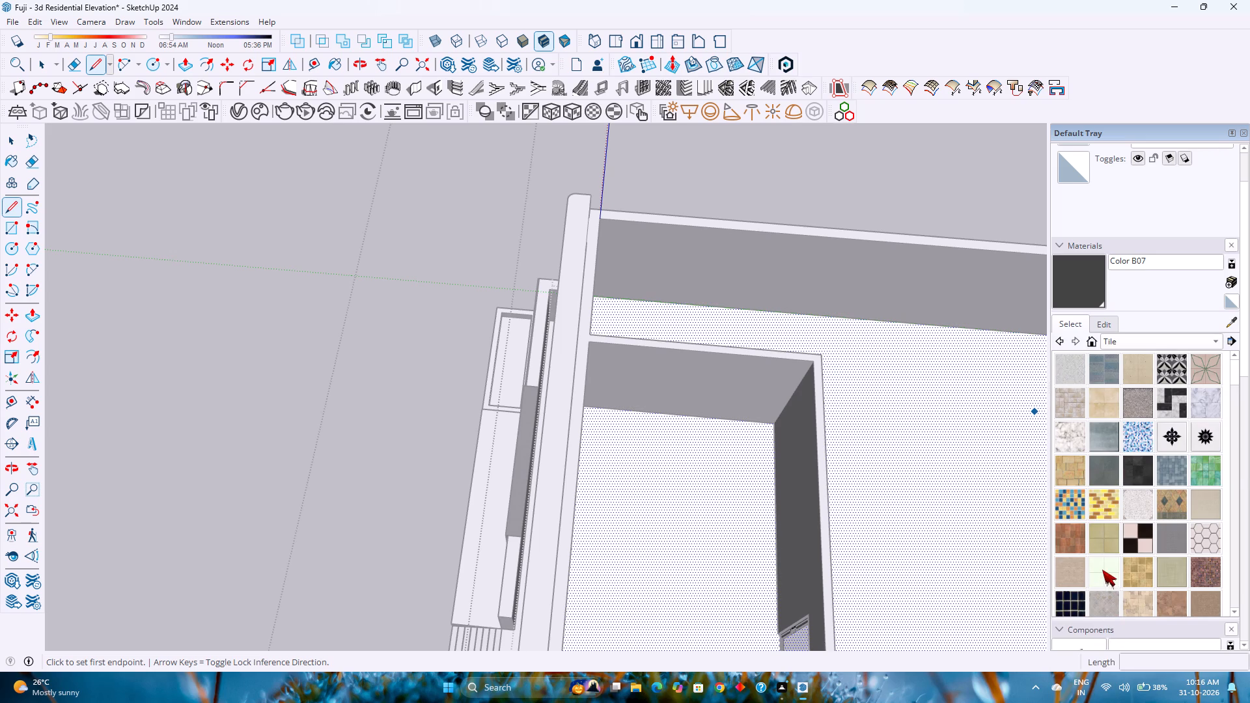
left_click(1203, 410)
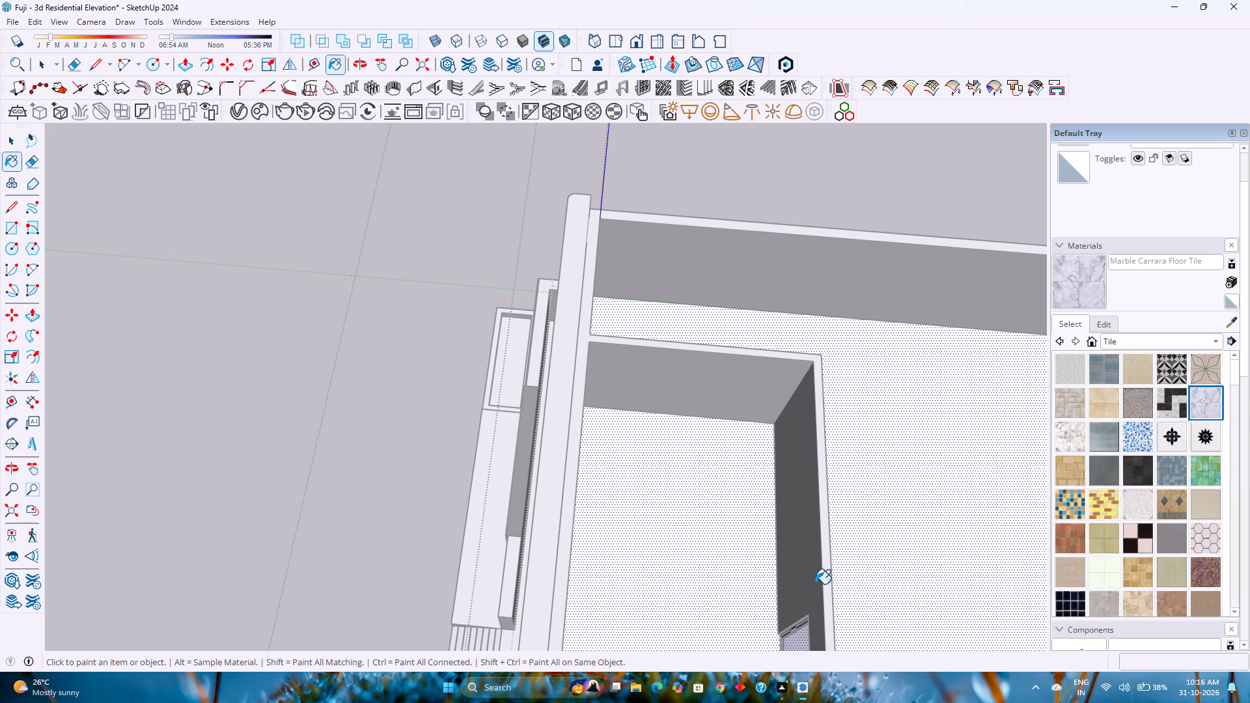
left_click(708, 584)
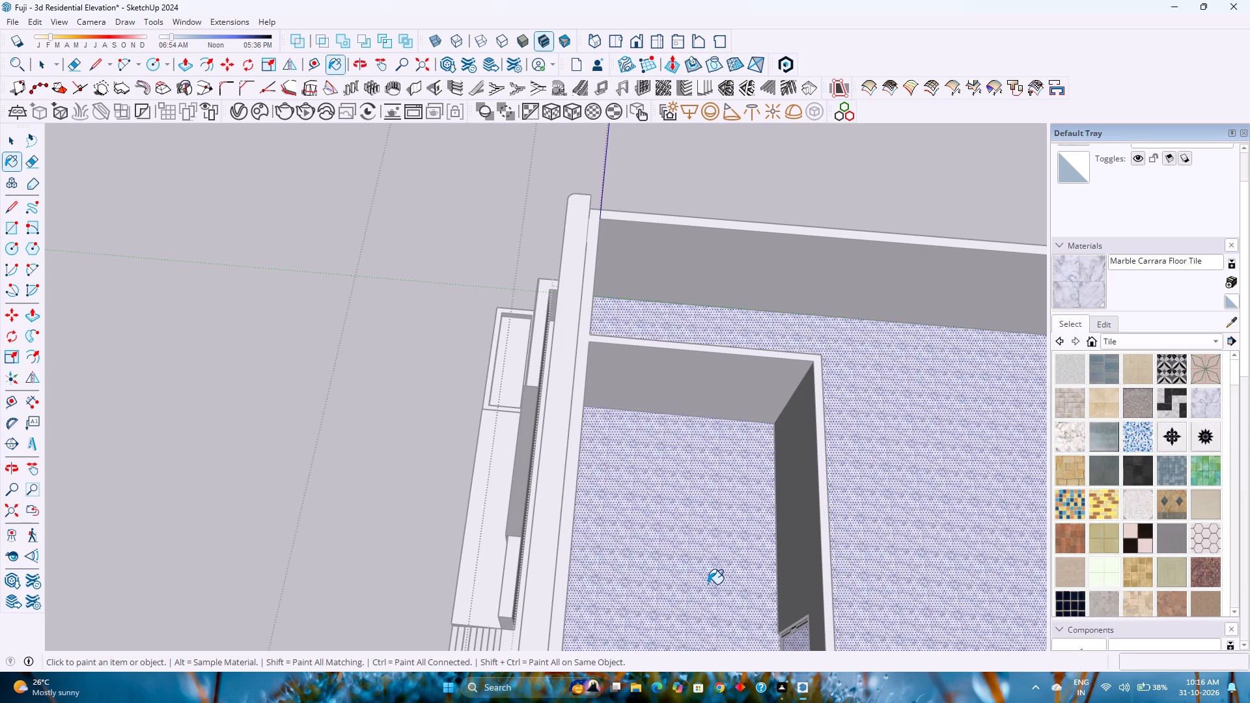
Unlock the Marble Carrara Floor Tile texture's aspect ratio and set its size to 8' wide by 5' high.
left_click(1109, 323)
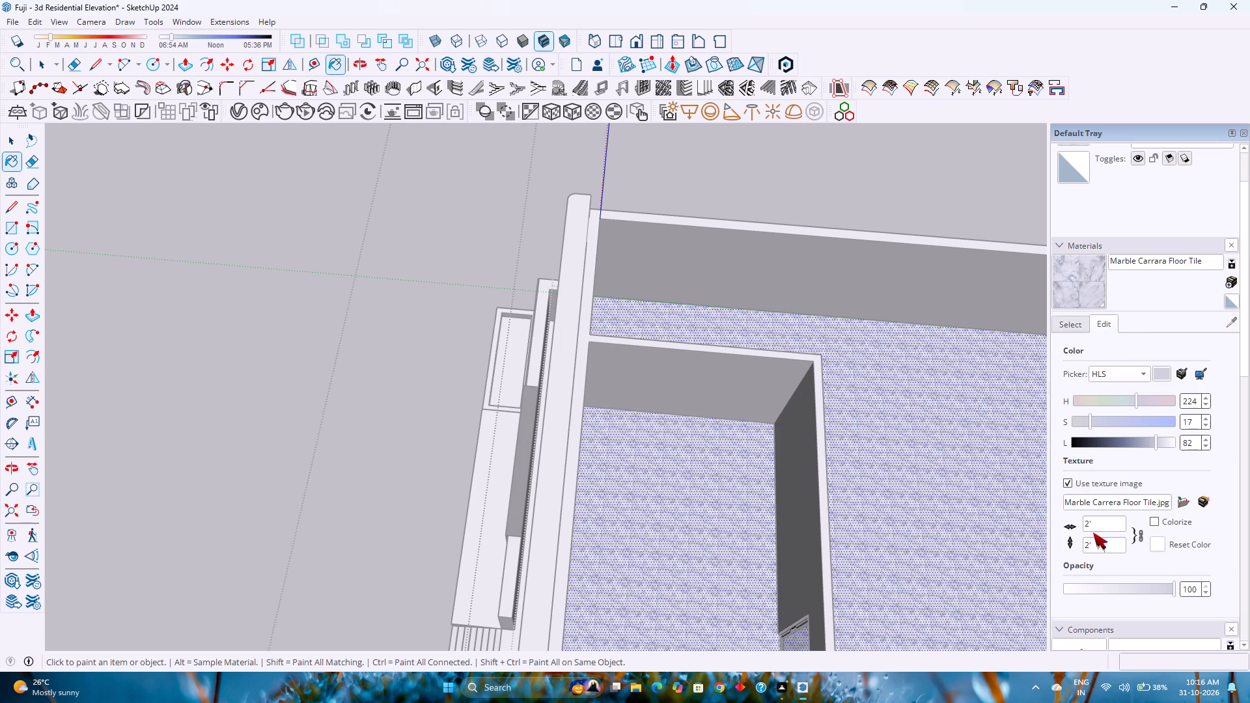
left_click(1090, 523)
left_click(1139, 534)
left_click(1088, 519)
key("BackSpace")
key("7")
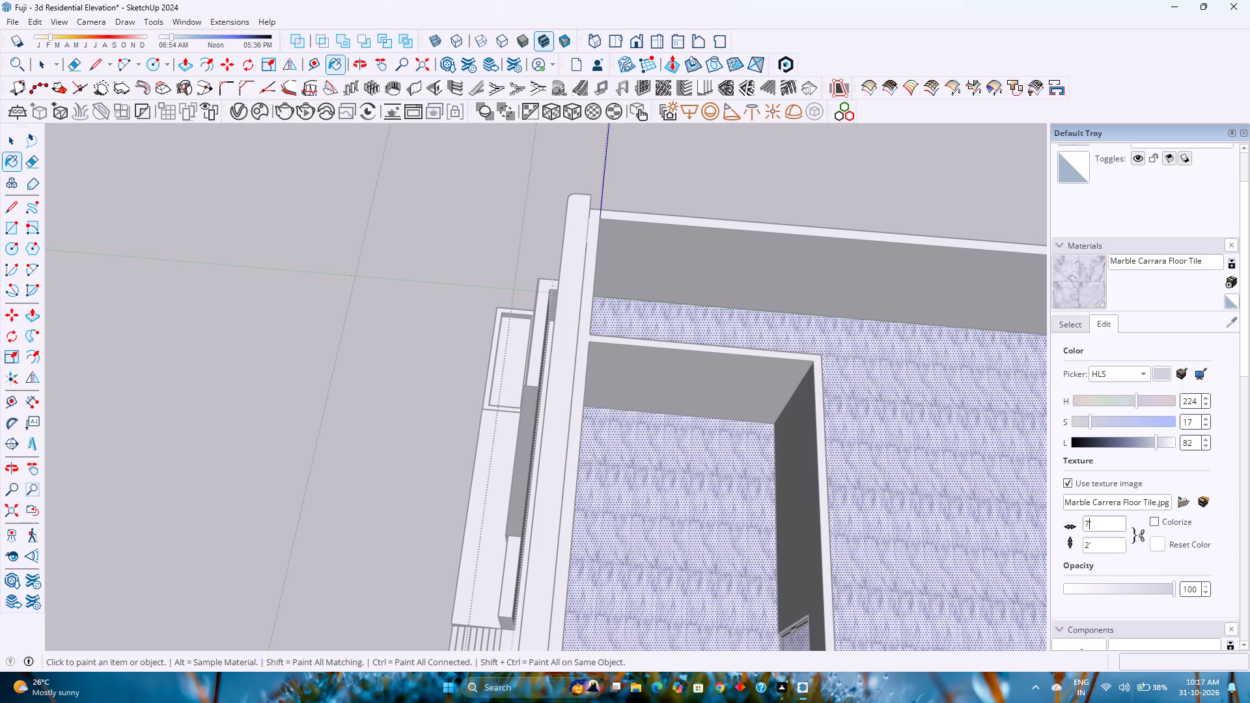
key("8")
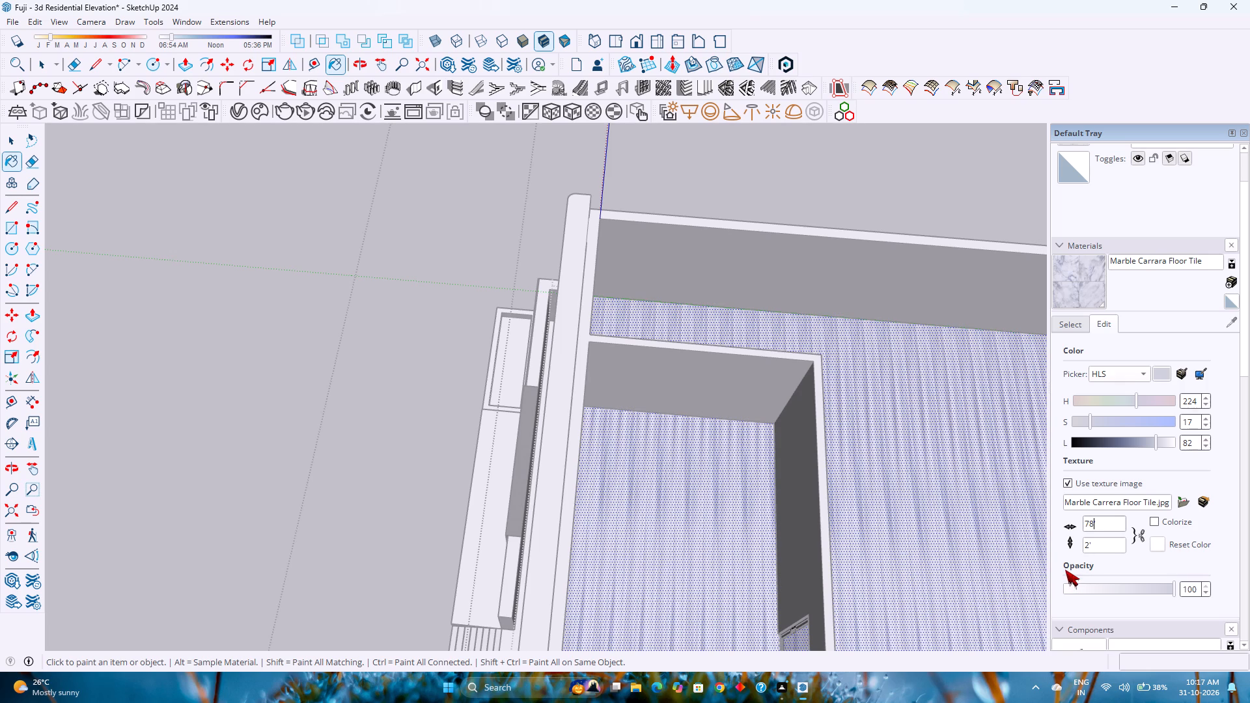
key("BackSpace")
key("BackSpace")
key("8")
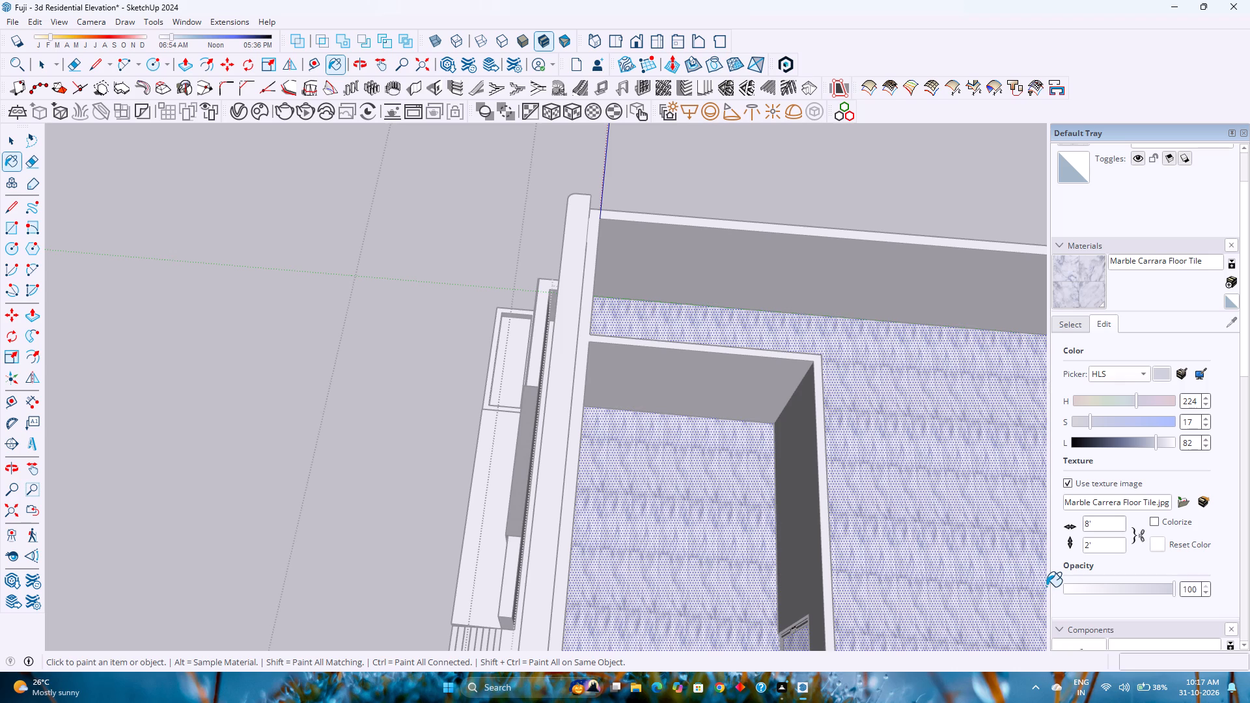
left_click(1088, 547)
key("BackSpace")
key("5")
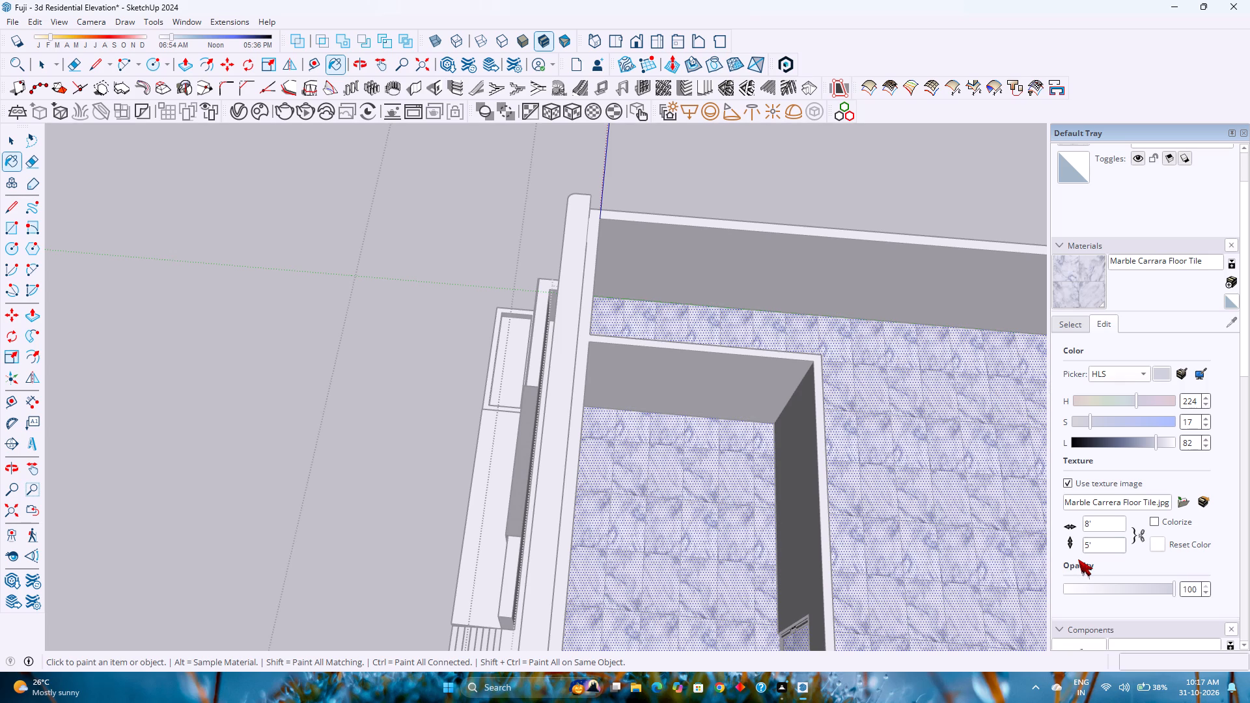
key("space")
left_click(687, 585)
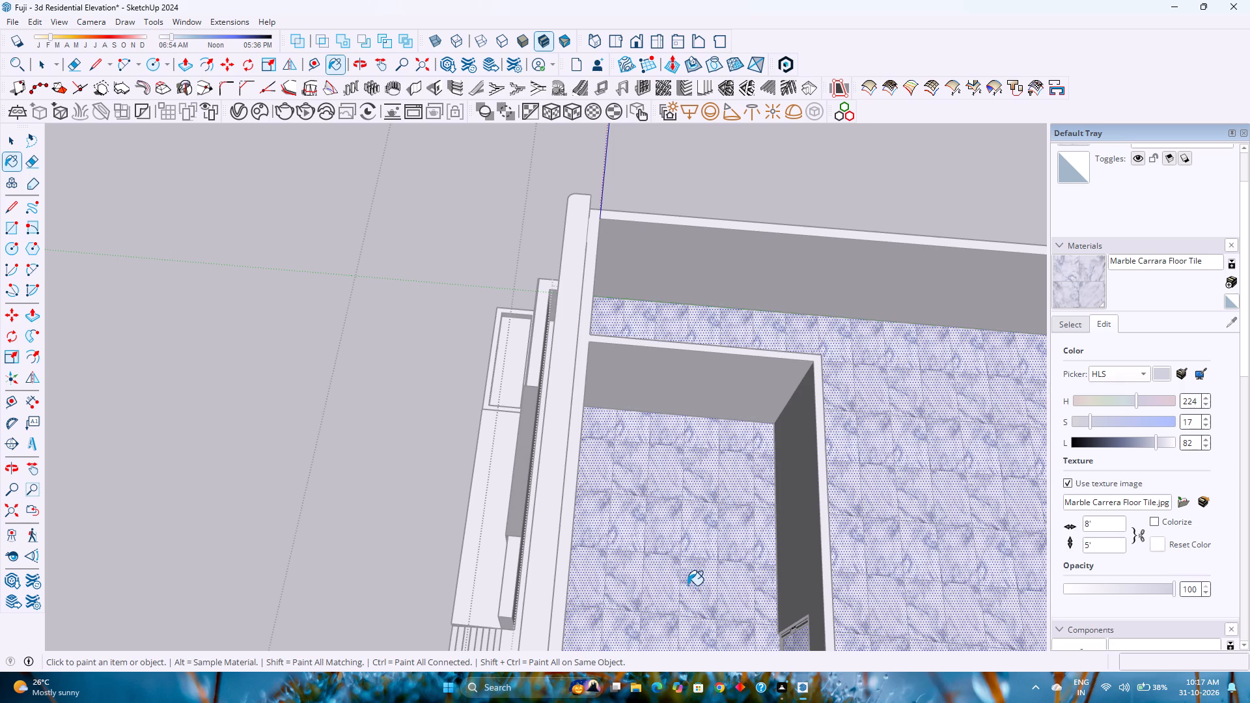
key("space")
Reduce the saturation of the Marble Carrara Floor Tile material to 5.
scroll(687, 586, "down", 2)
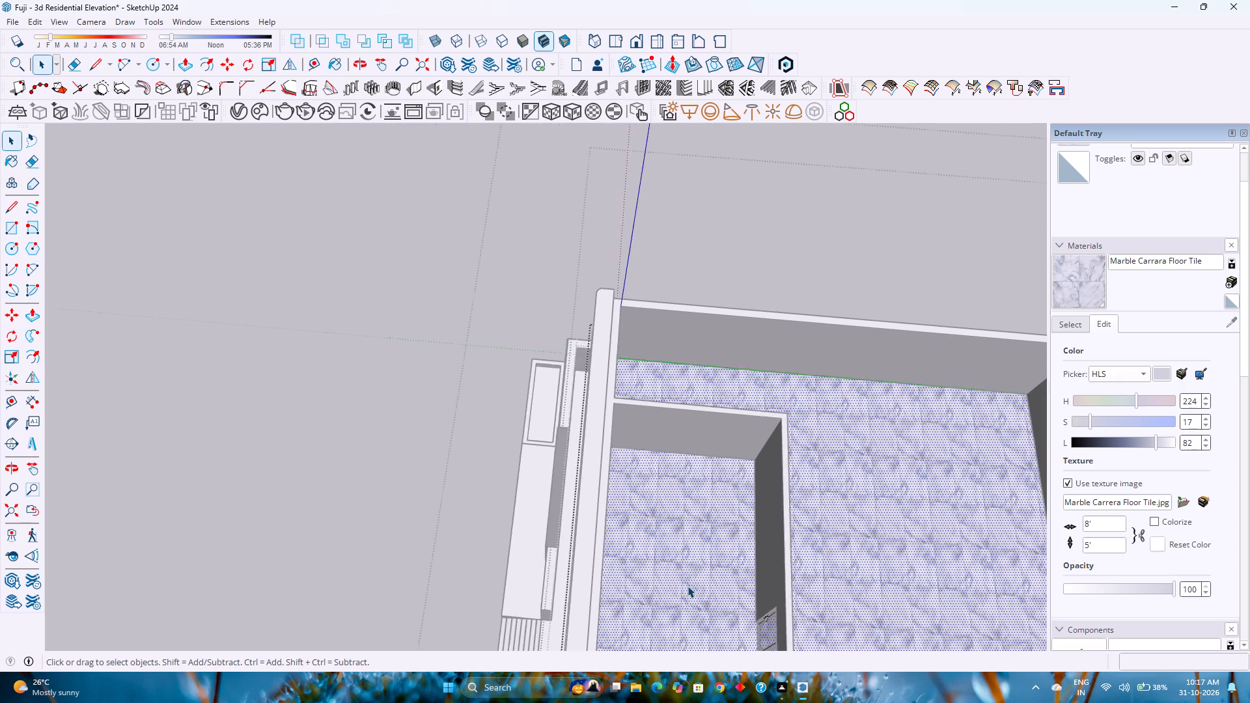
scroll(687, 586, "down", 2)
middle_click_drag(686, 577, 869, 378)
scroll(743, 455, "up", 3)
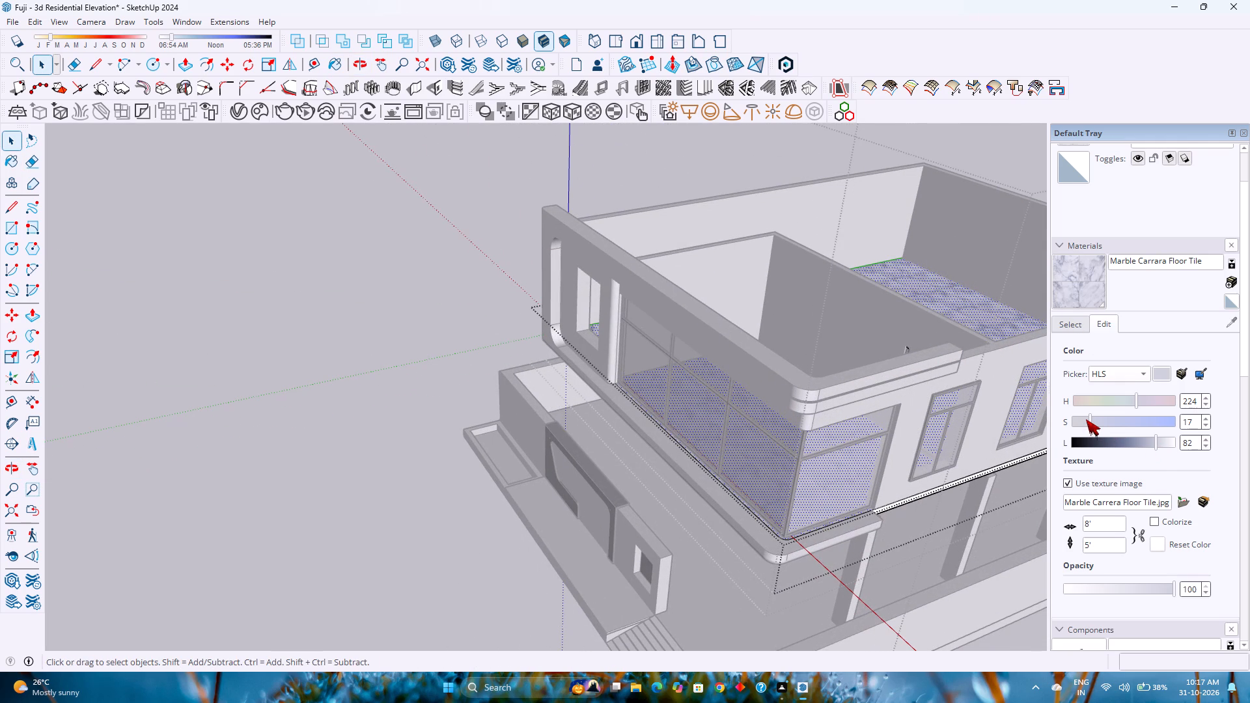
scroll(1087, 418, "up", 3)
scroll(1087, 418, "down", 3)
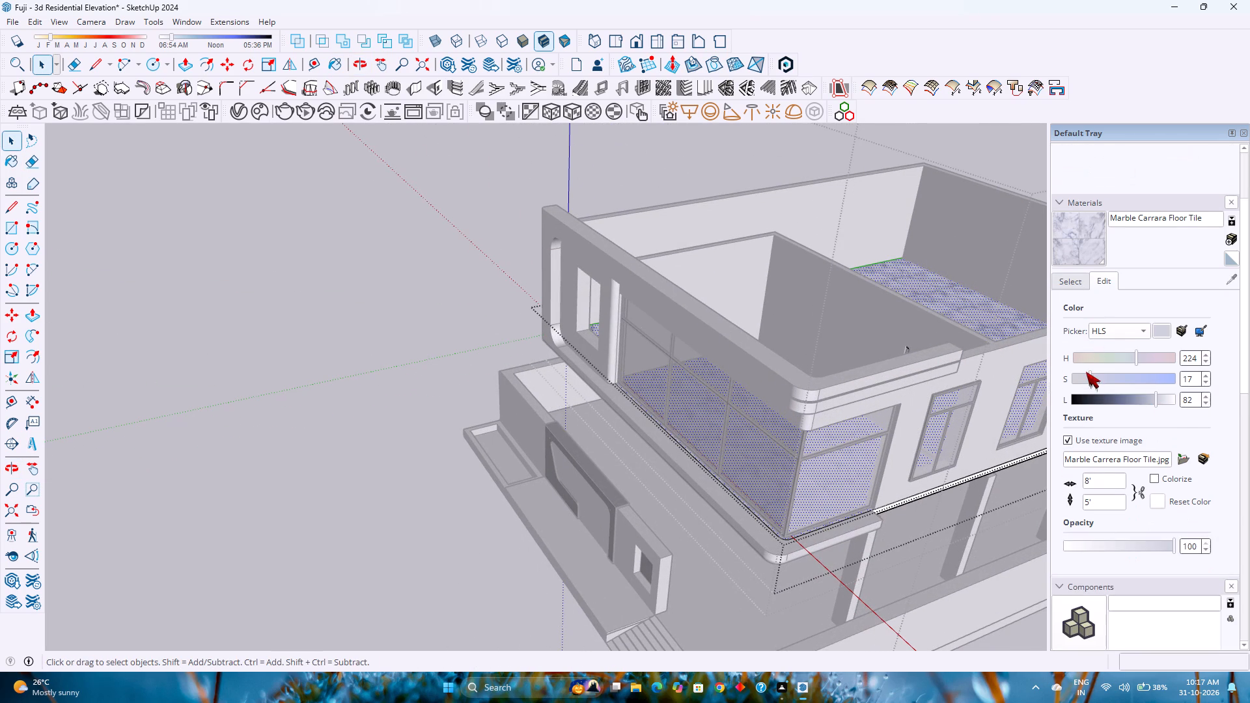
left_click(1089, 381)
scroll(1089, 381, "down", 4)
Raise the lightness of the Marble Carrara Floor Tile material to 85.
middle_click_drag(919, 340, 806, 475)
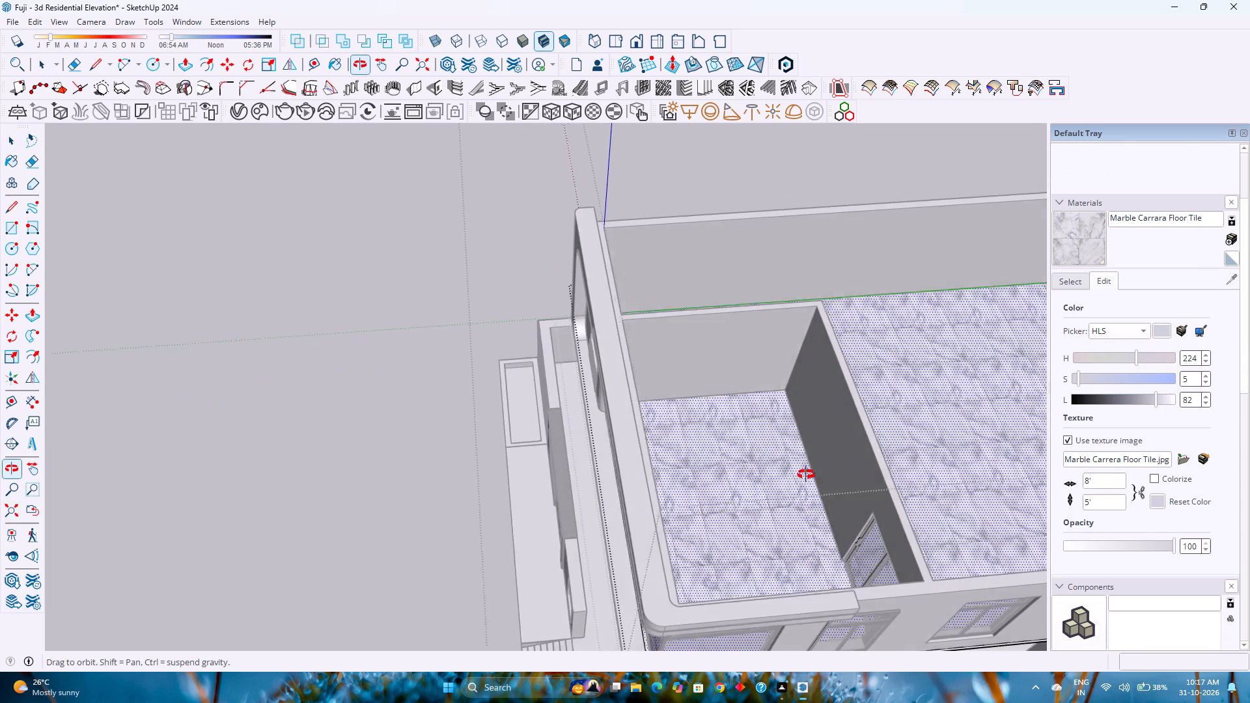
middle_click_drag(806, 475, 813, 479)
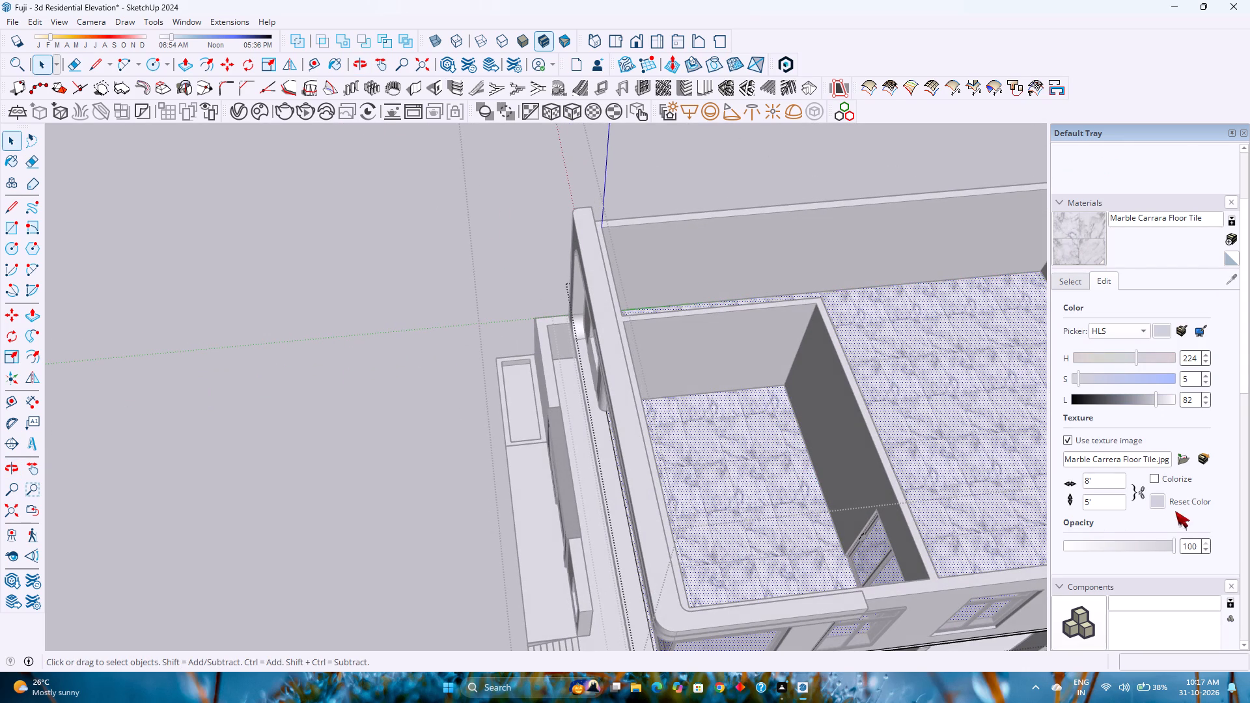
scroll(1157, 399, "up", 2)
scroll(1157, 408, "down", 1)
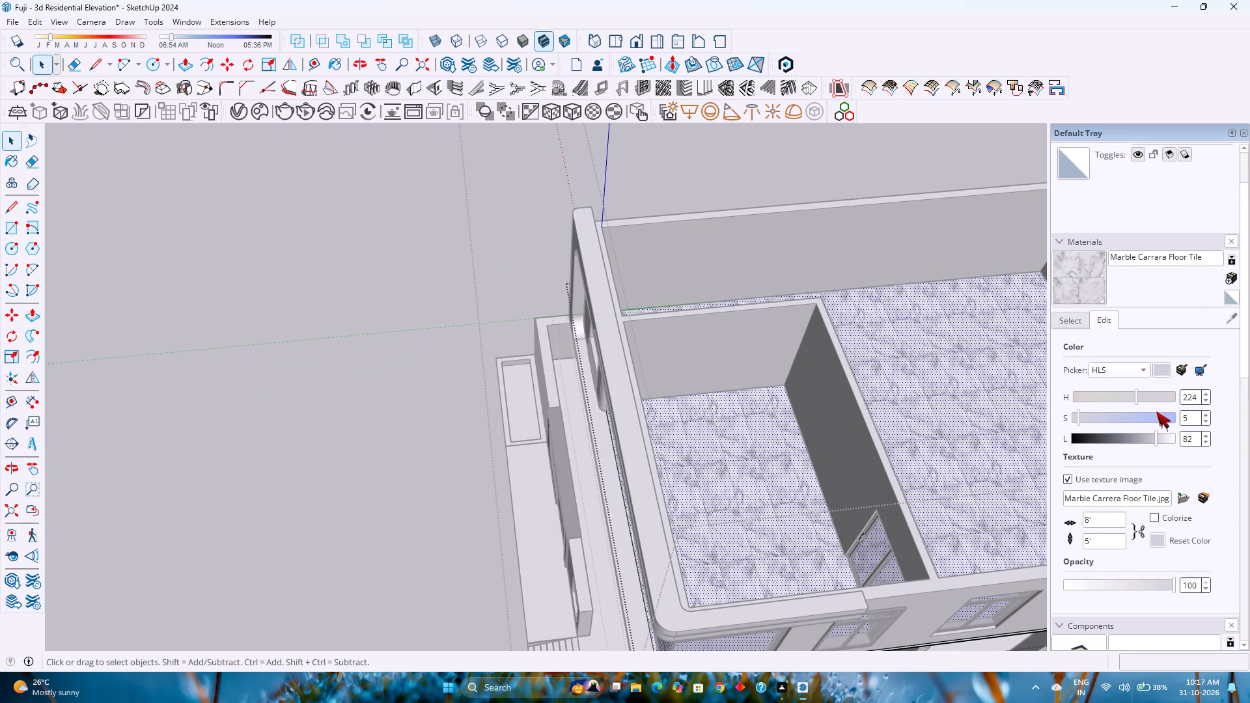
left_click(1156, 436)
scroll(1156, 436, "down", 1)
scroll(1156, 436, "up", 2)
Close the first-floor slab group to return to the whole model.
key("Escape")
key("Escape")
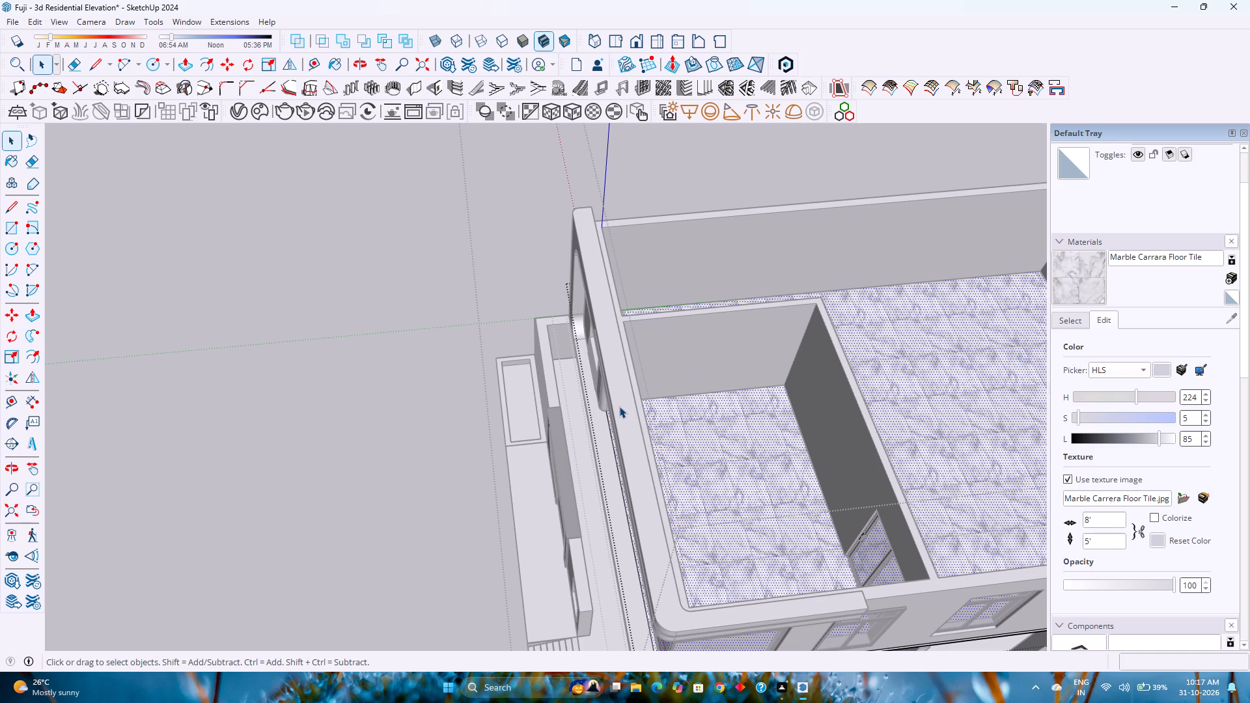
left_click(619, 406)
key("Escape")
left_click(619, 406)
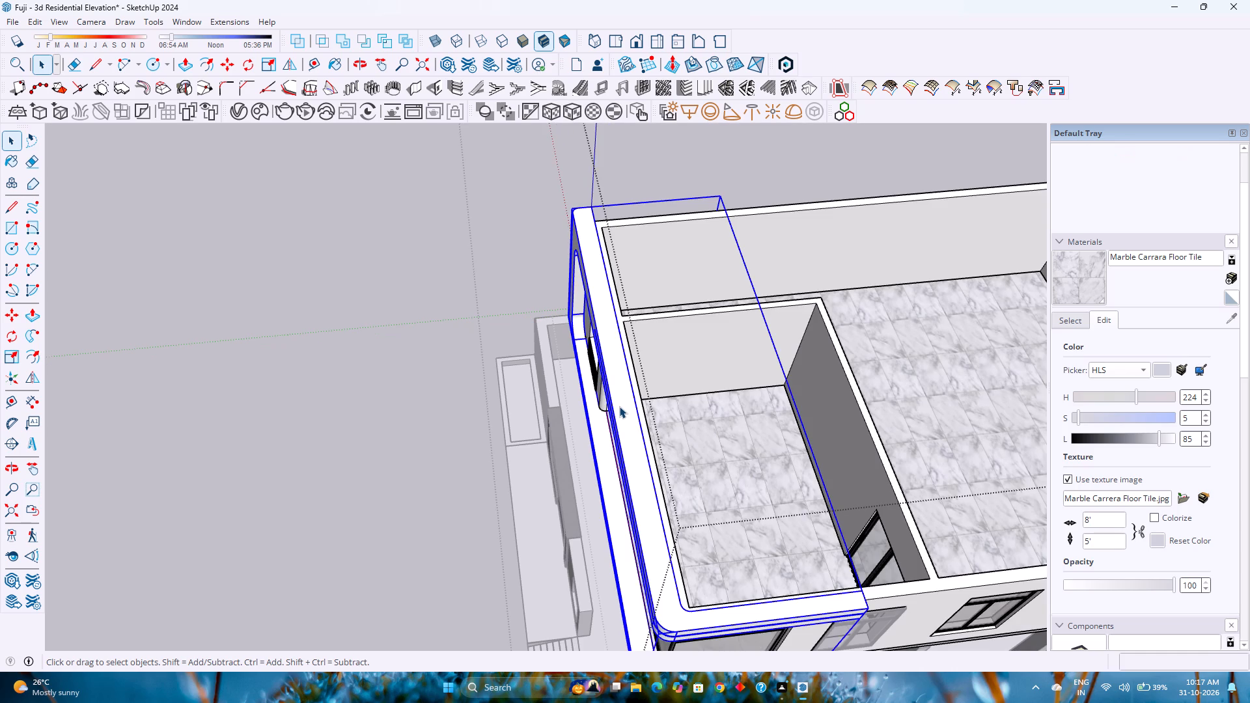
Open the first-floor wall group and select the inner face of the front room's far end wall.
left_click(939, 587)
scroll(884, 573, "down", 2)
left_click(736, 379)
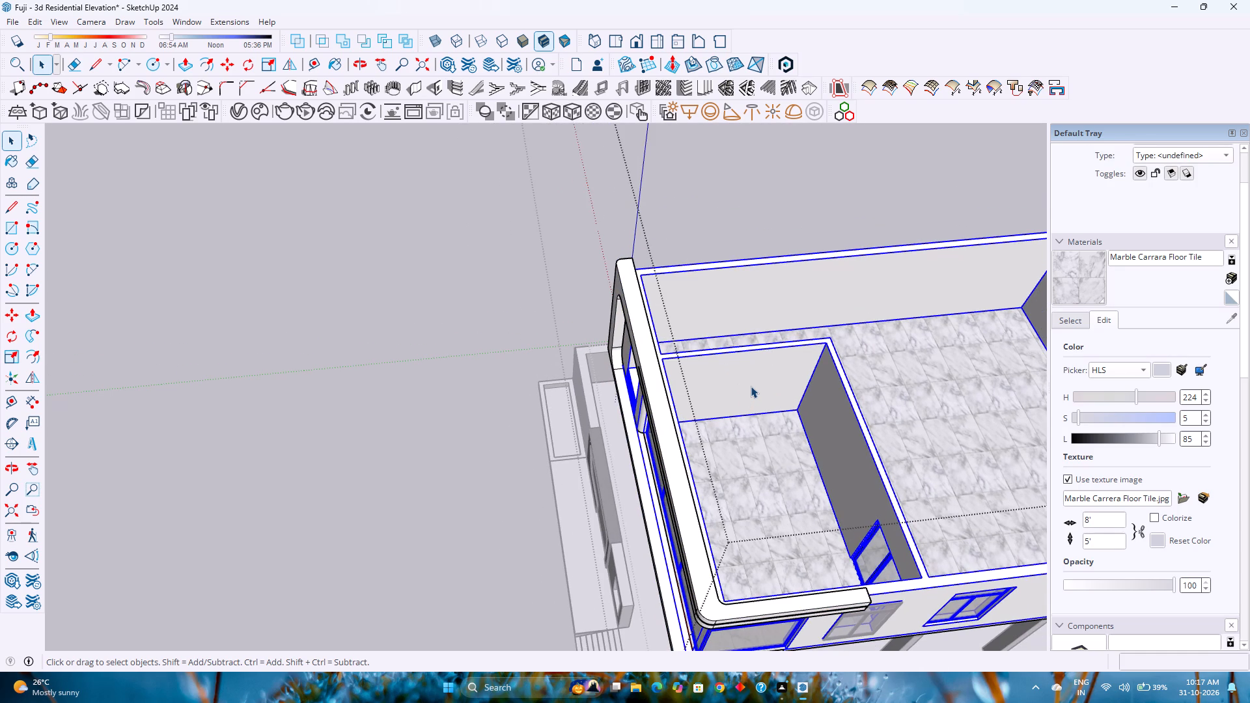
double_click(751, 386)
left_click(747, 386)
Place a vertical guide on the end wall 3'6" from its corner with the sliding-door partition.
scroll(747, 386, "up", 3)
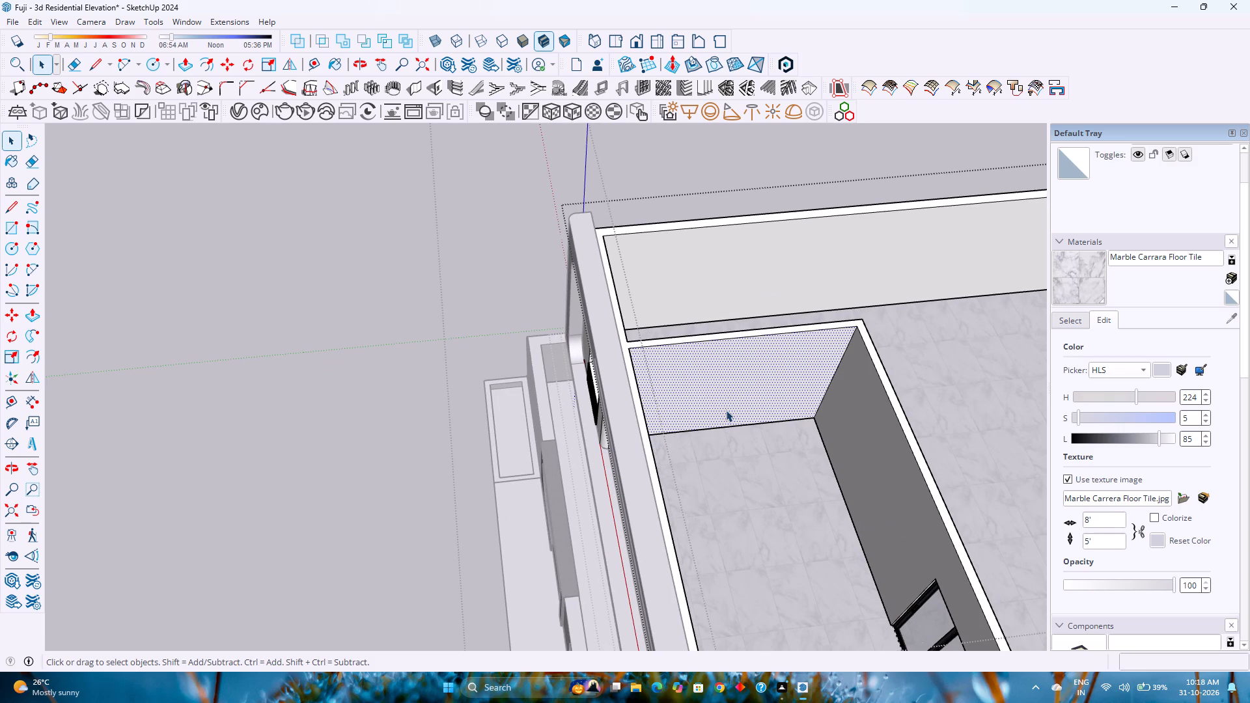
middle_click_drag(724, 426, 661, 340)
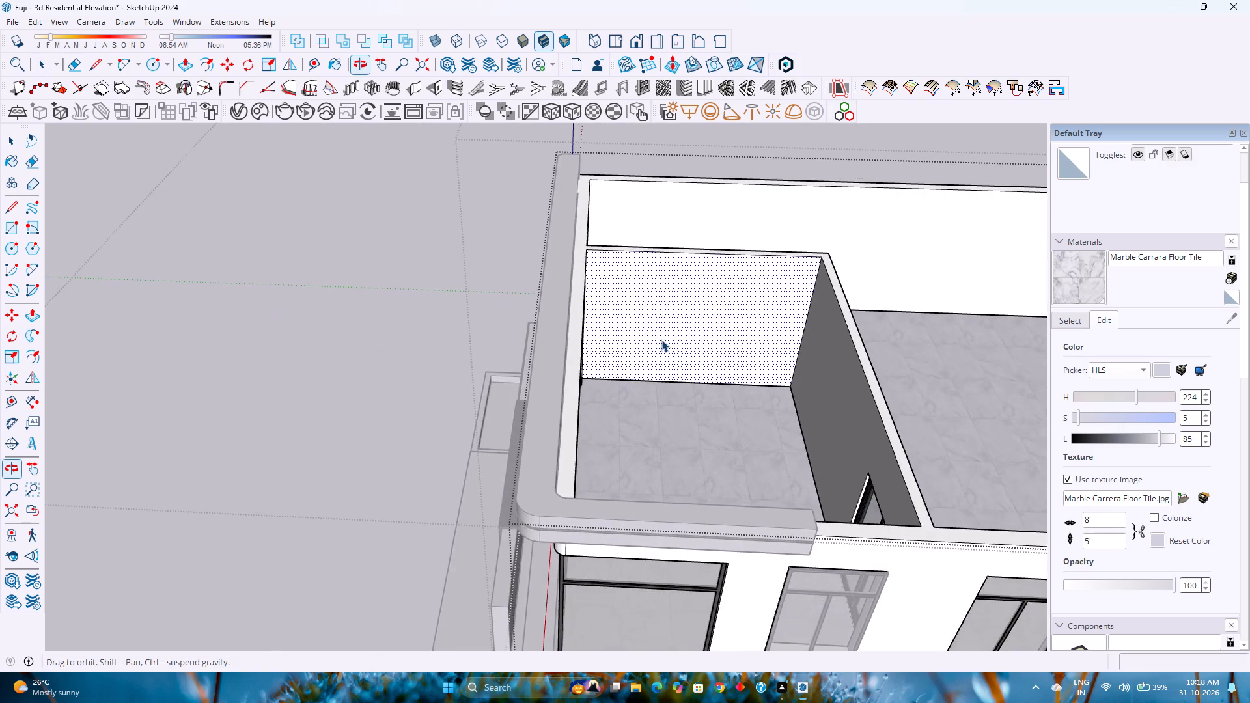
scroll(671, 333, "up", 7)
middle_click_drag(699, 361, 689, 342)
scroll(689, 341, "down", 2)
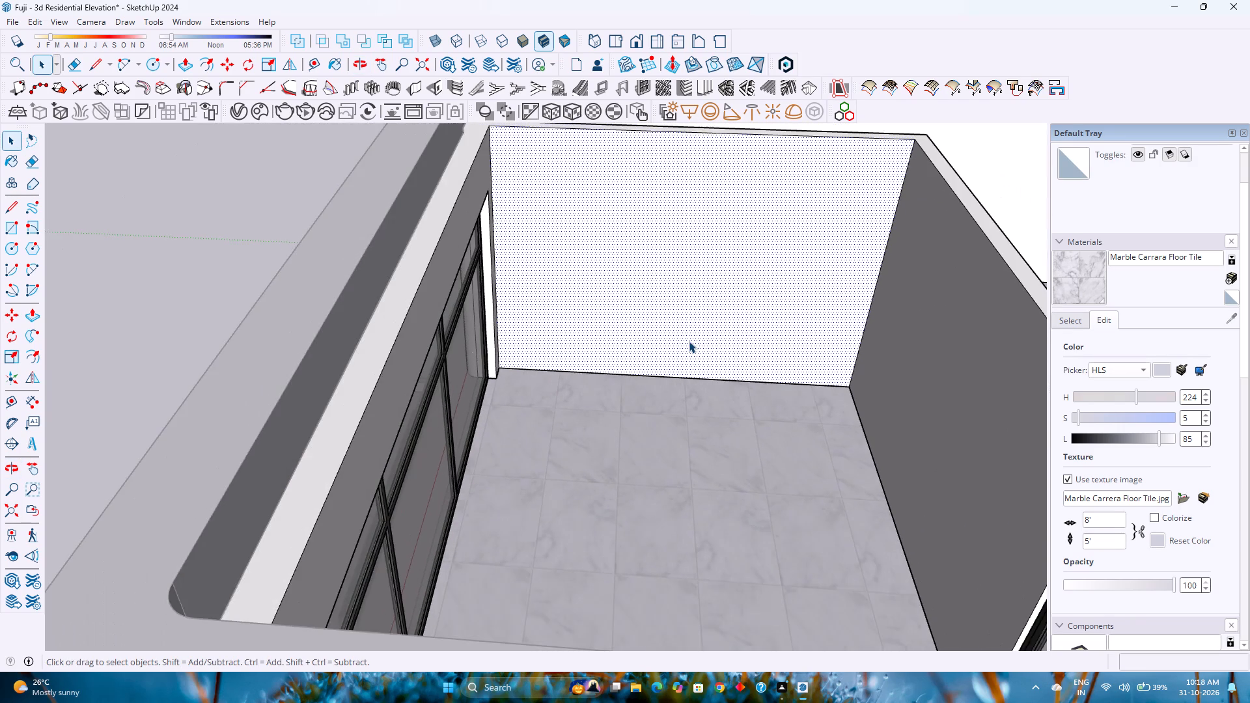
scroll(689, 341, "down", 2)
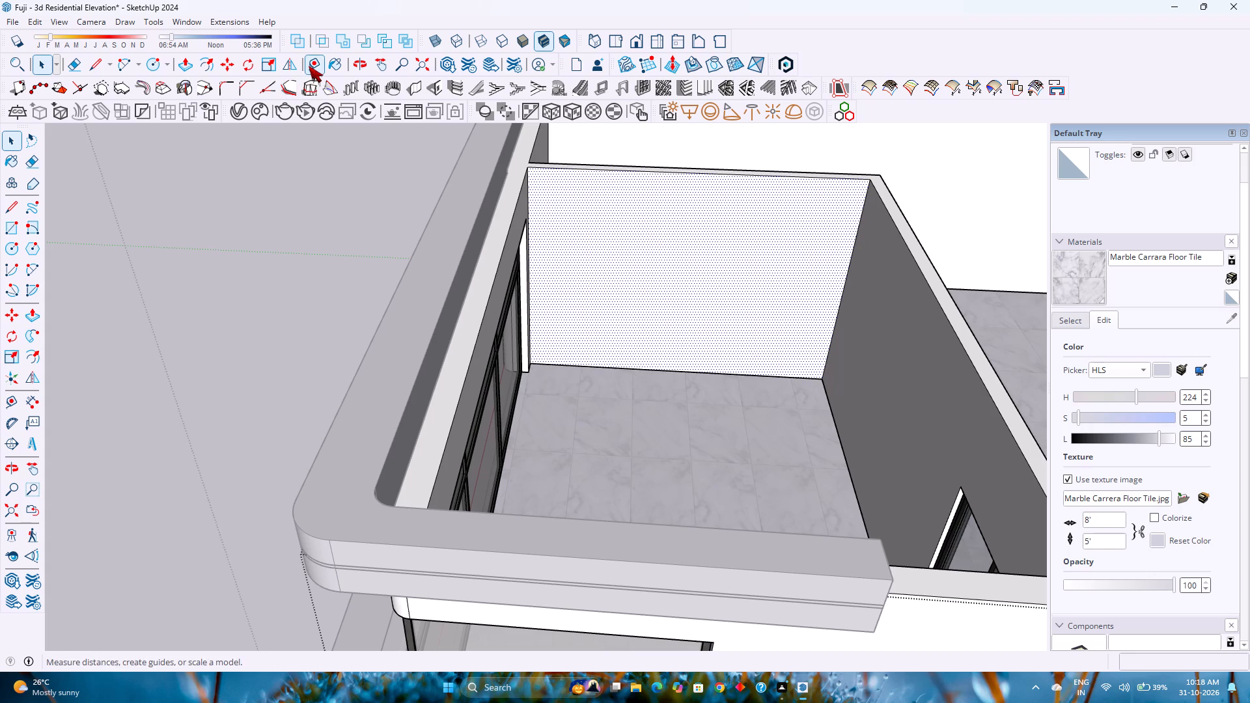
left_click(309, 66)
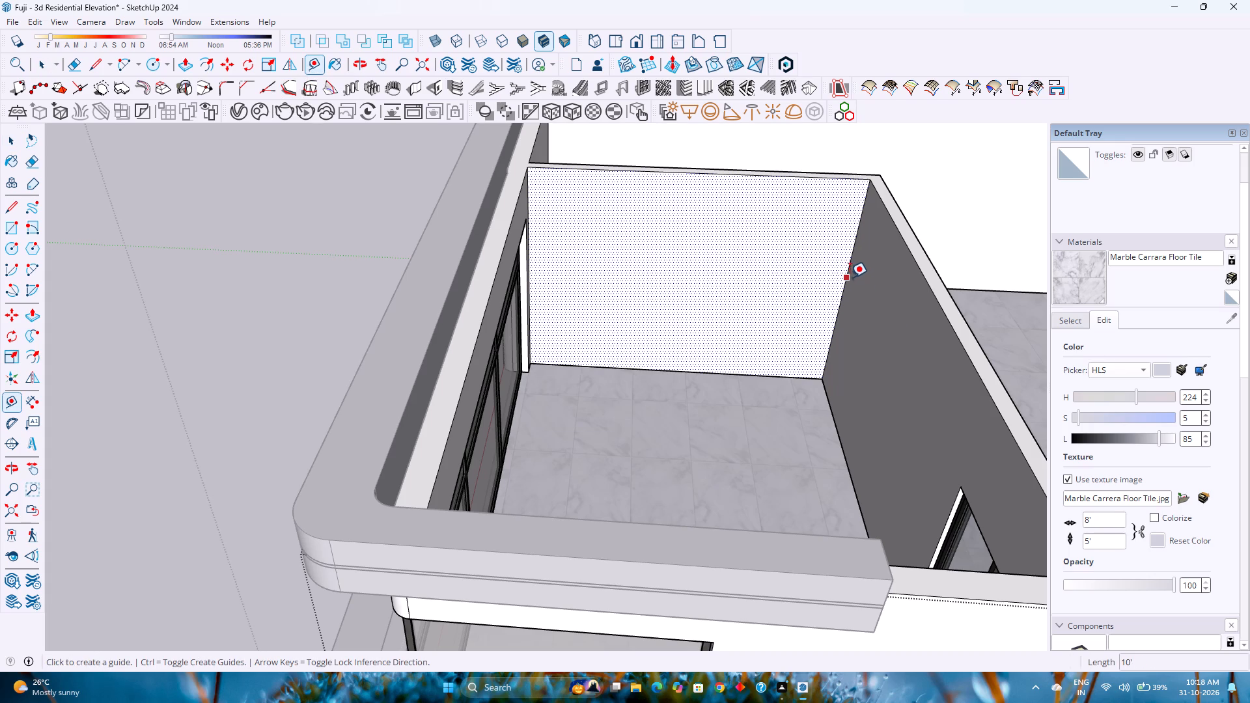
left_click(850, 273)
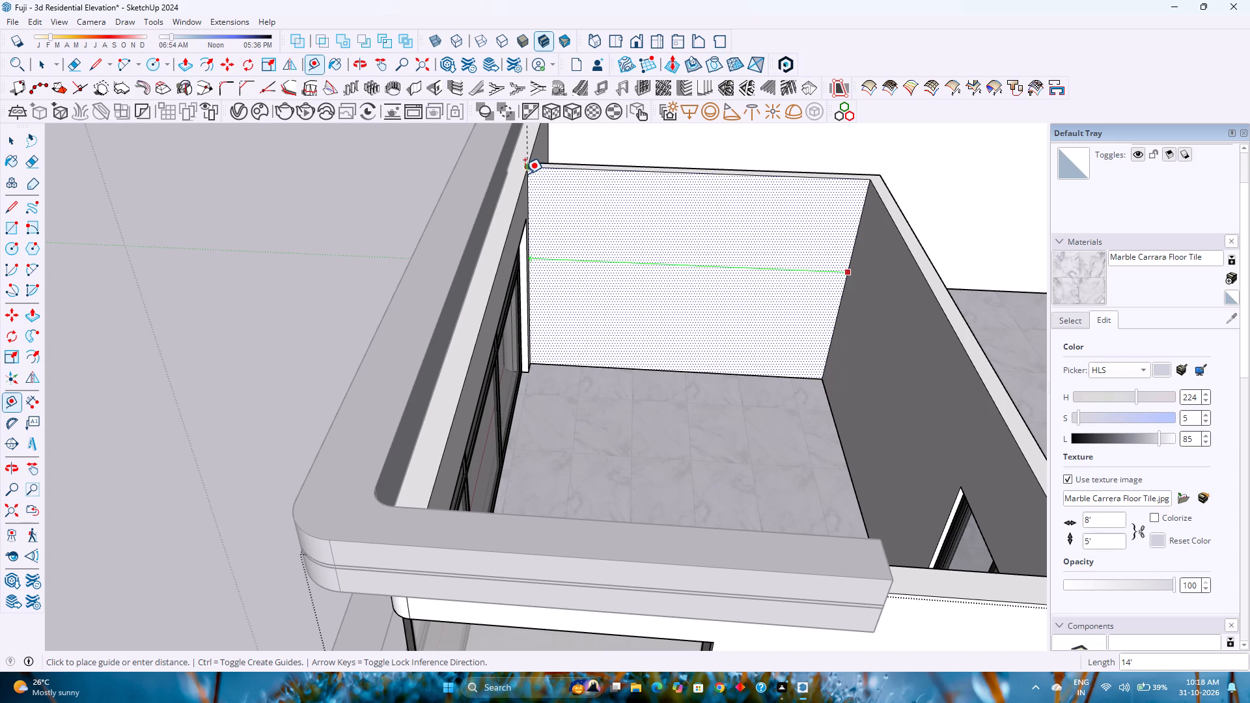
type("3'6\"")
key("Return")
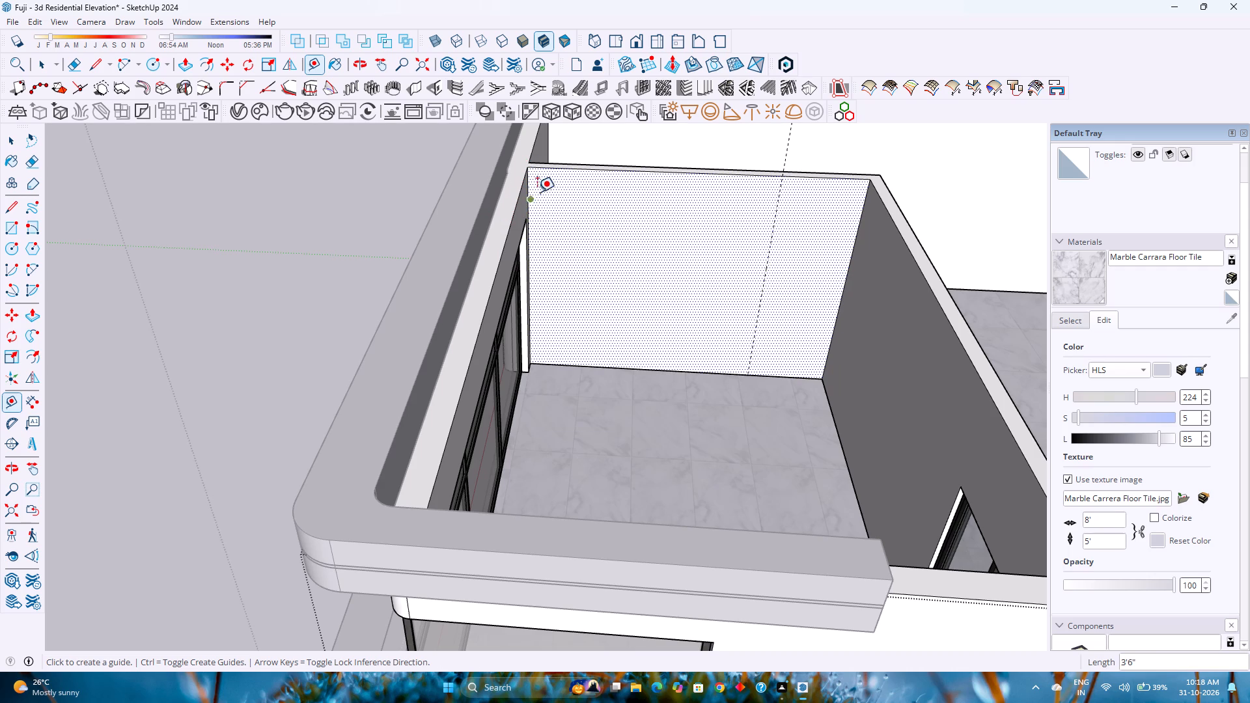
Place a second vertical guide on the end wall 3'6" from its corner with the large-window wall.
scroll(526, 189, "up", 4)
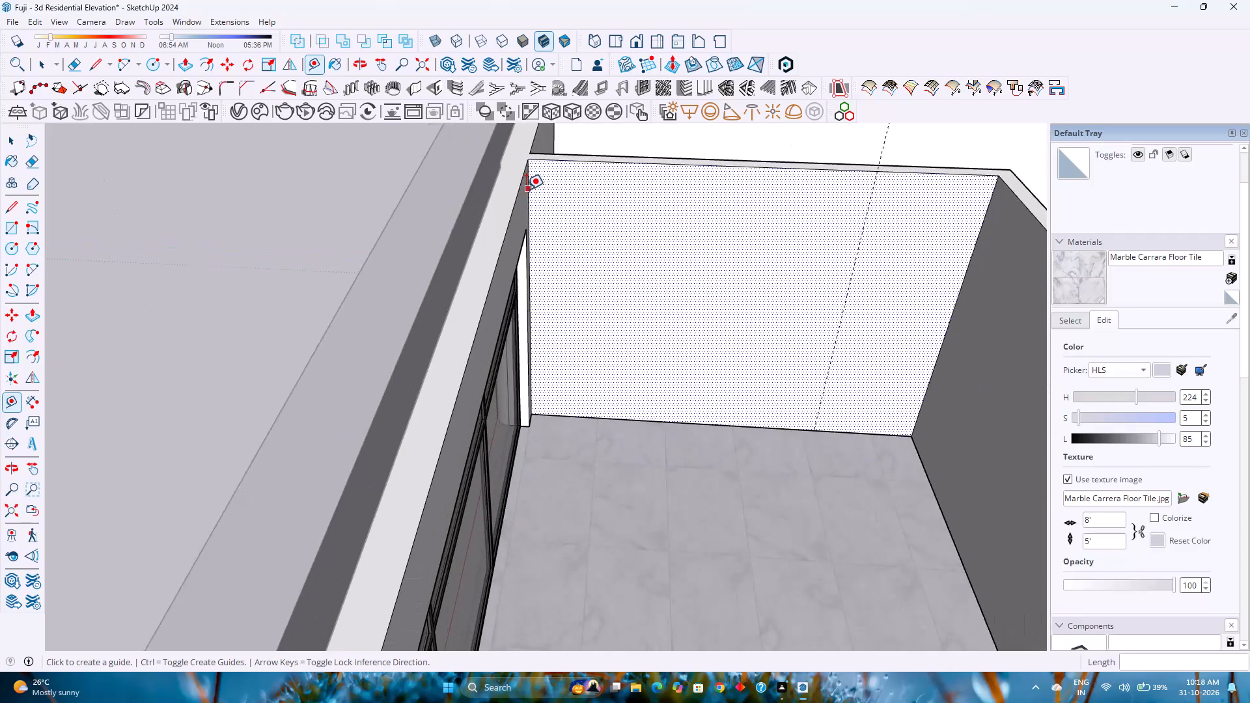
scroll(526, 189, "up", 8)
left_click(529, 186)
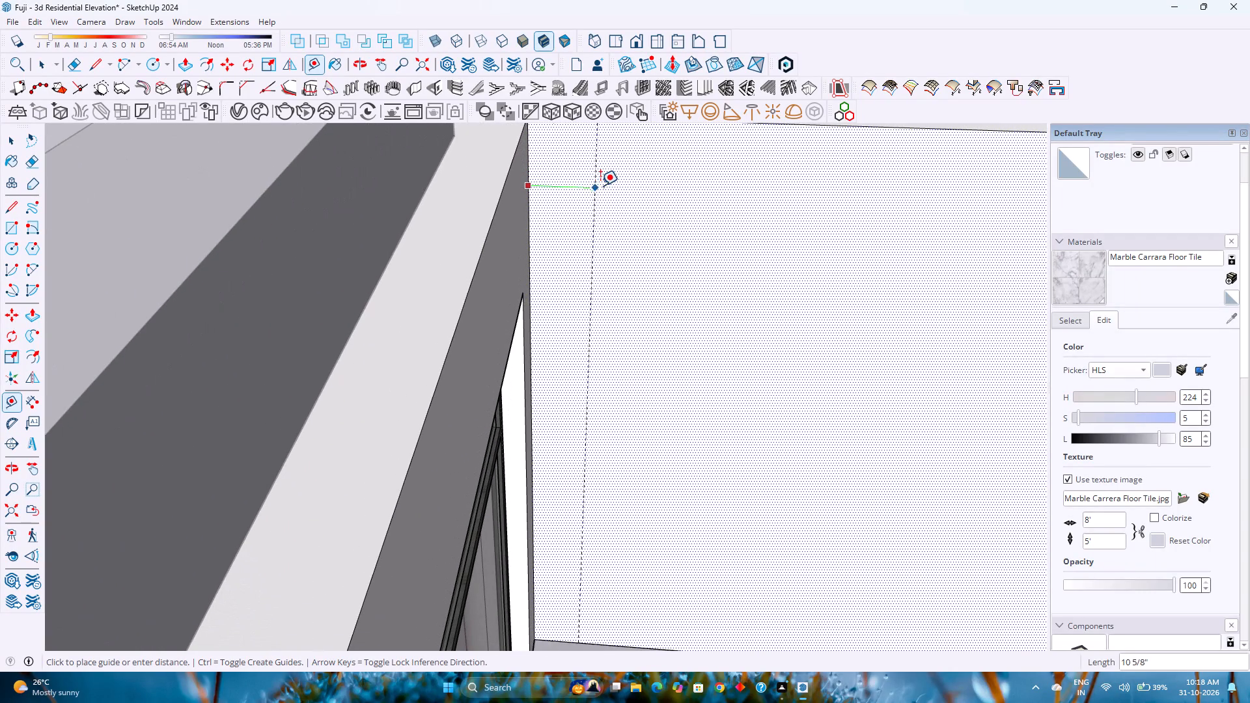
type("3'")
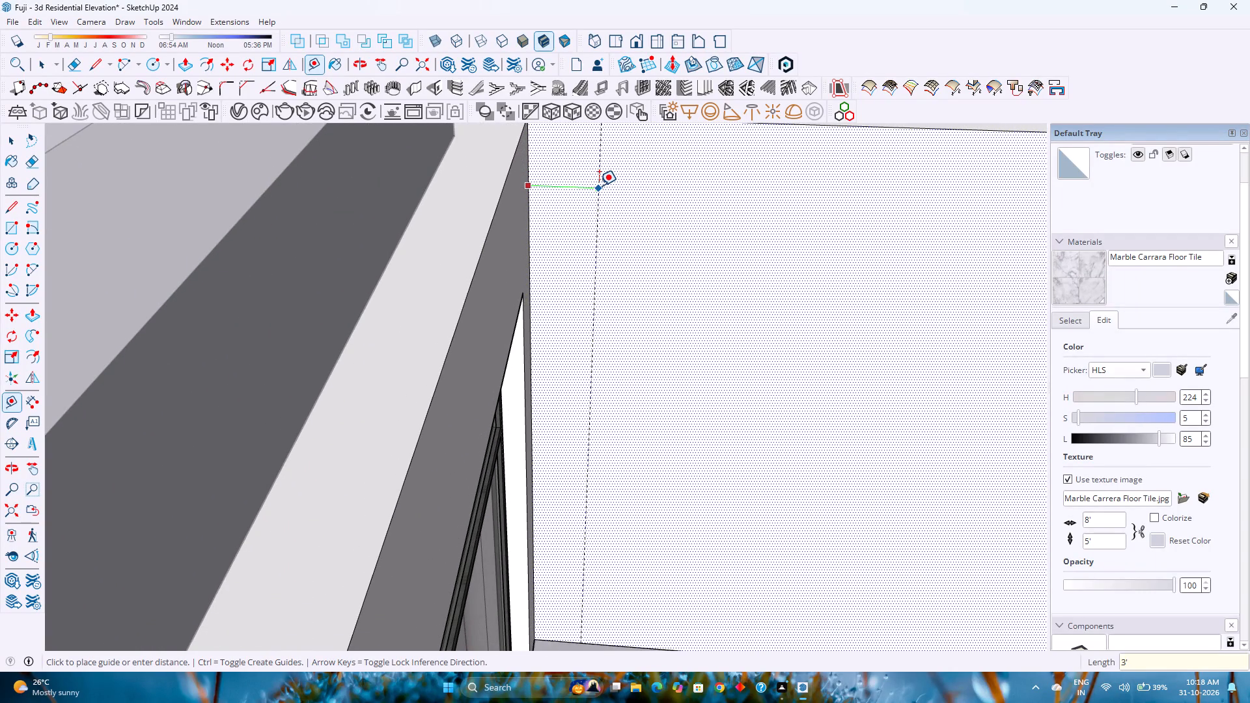
type("6\"")
key("Return")
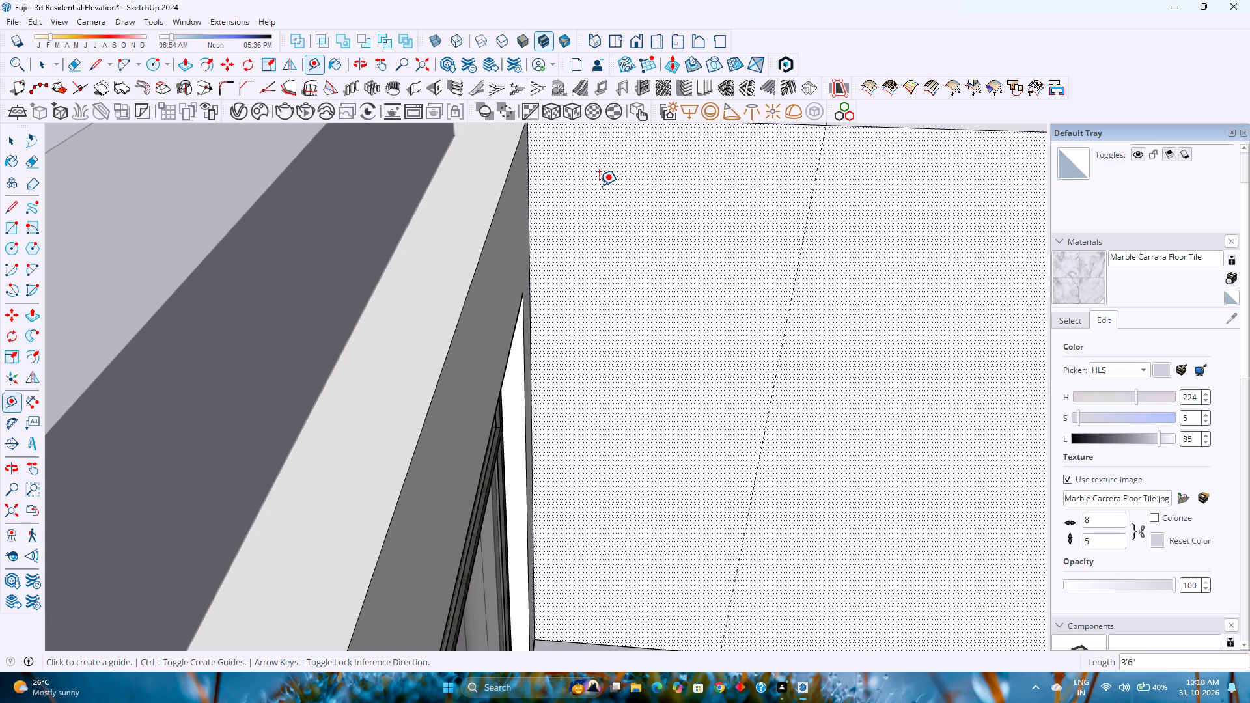
scroll(671, 295, "down", 4)
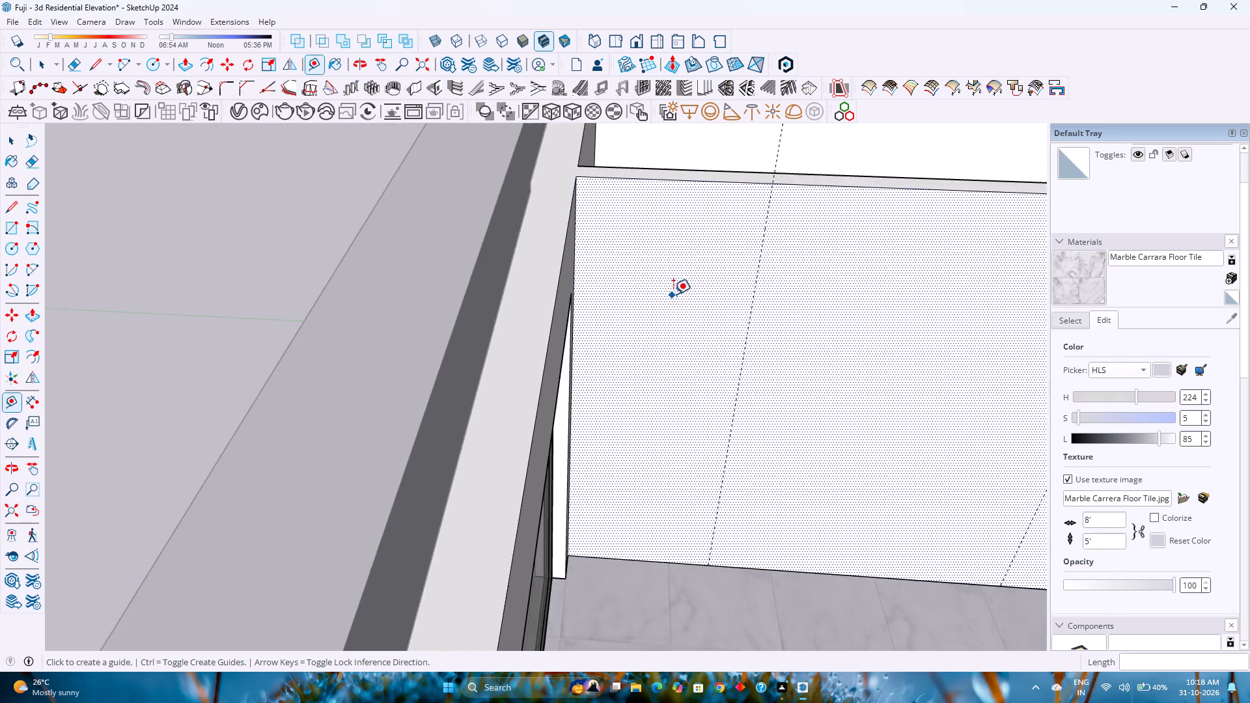
Place a horizontal guide on the end wall 1' below its top edge.
scroll(673, 294, "down", 3)
left_click(765, 215)
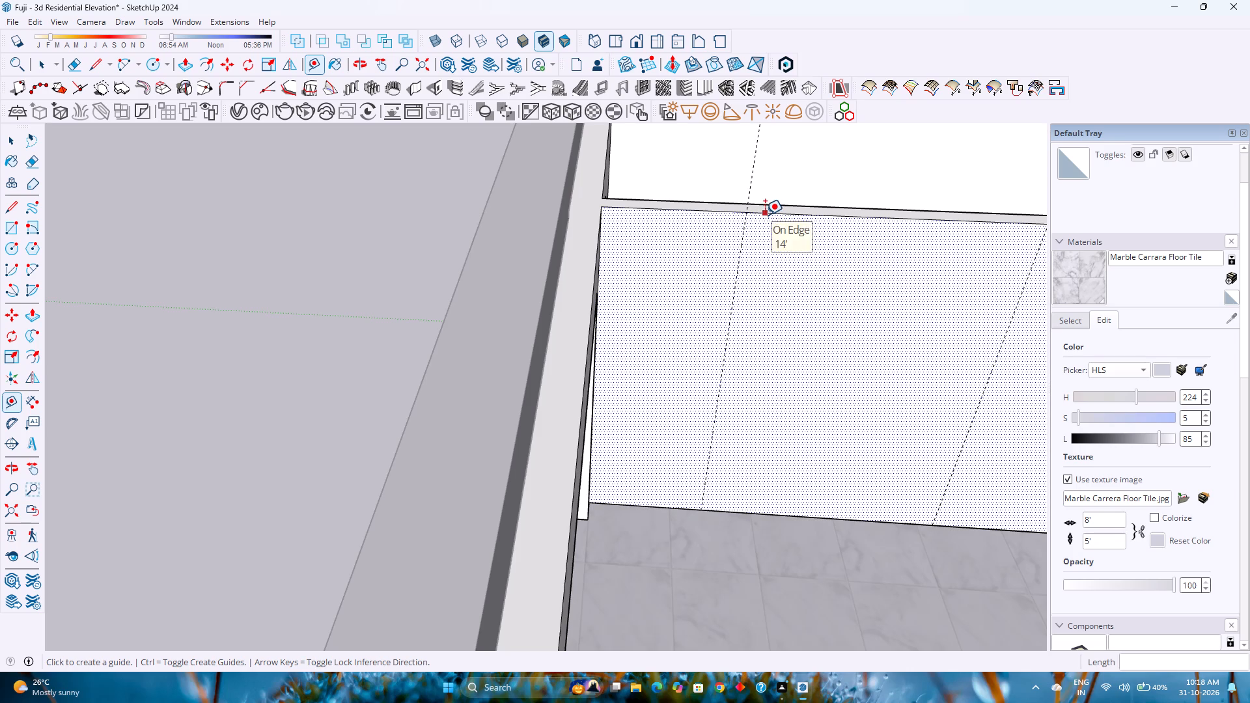
key("Up")
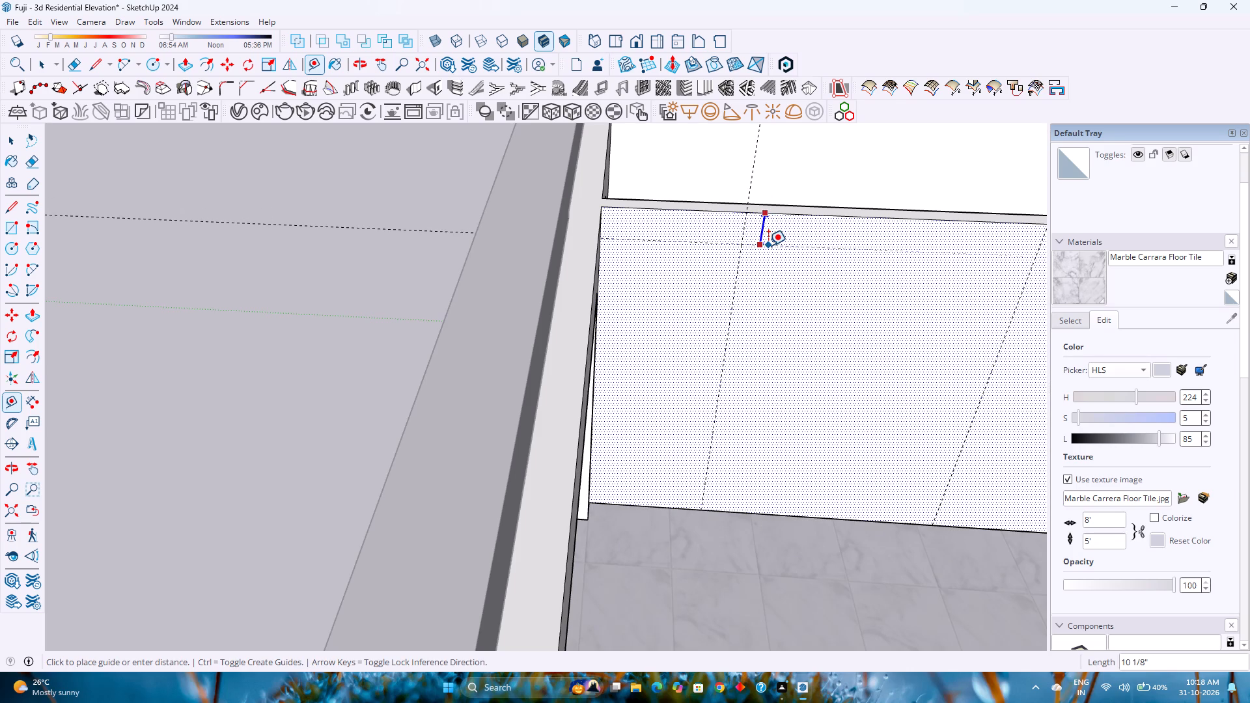
type("1'")
key("Return")
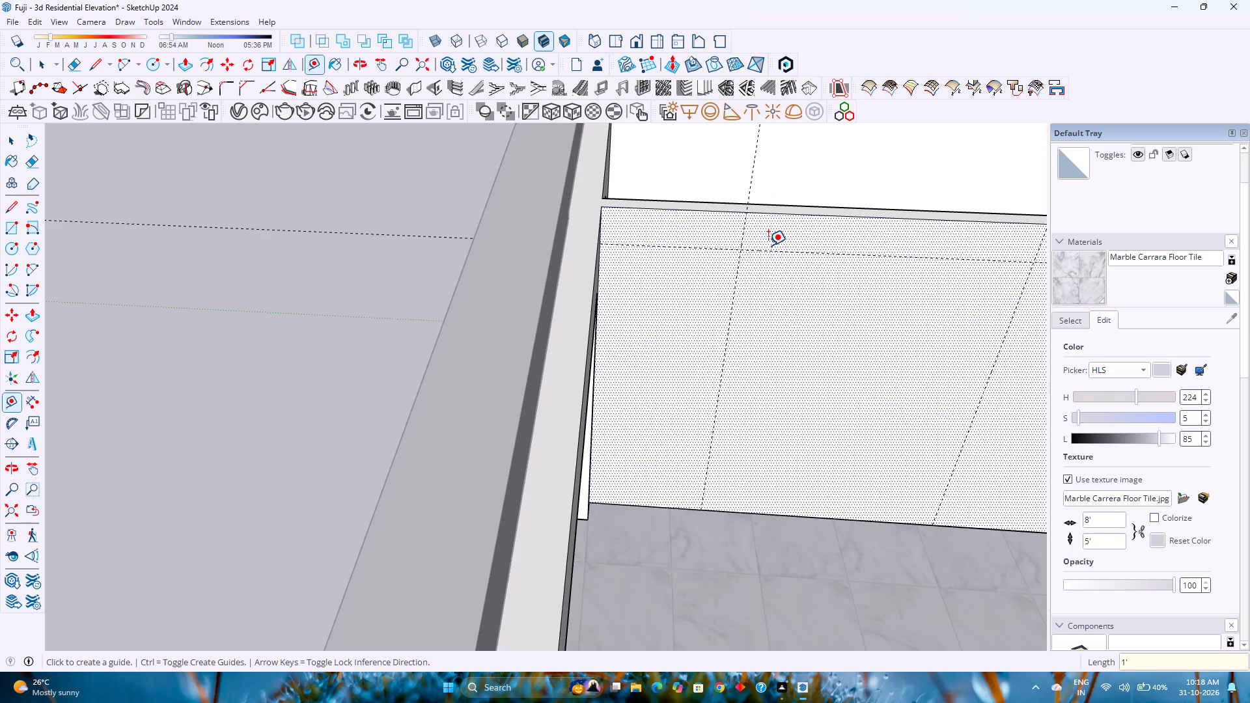
Offset a second horizontal guide 2' below the first one on the end wall, and revise that offset to 1'6".
left_click(805, 252)
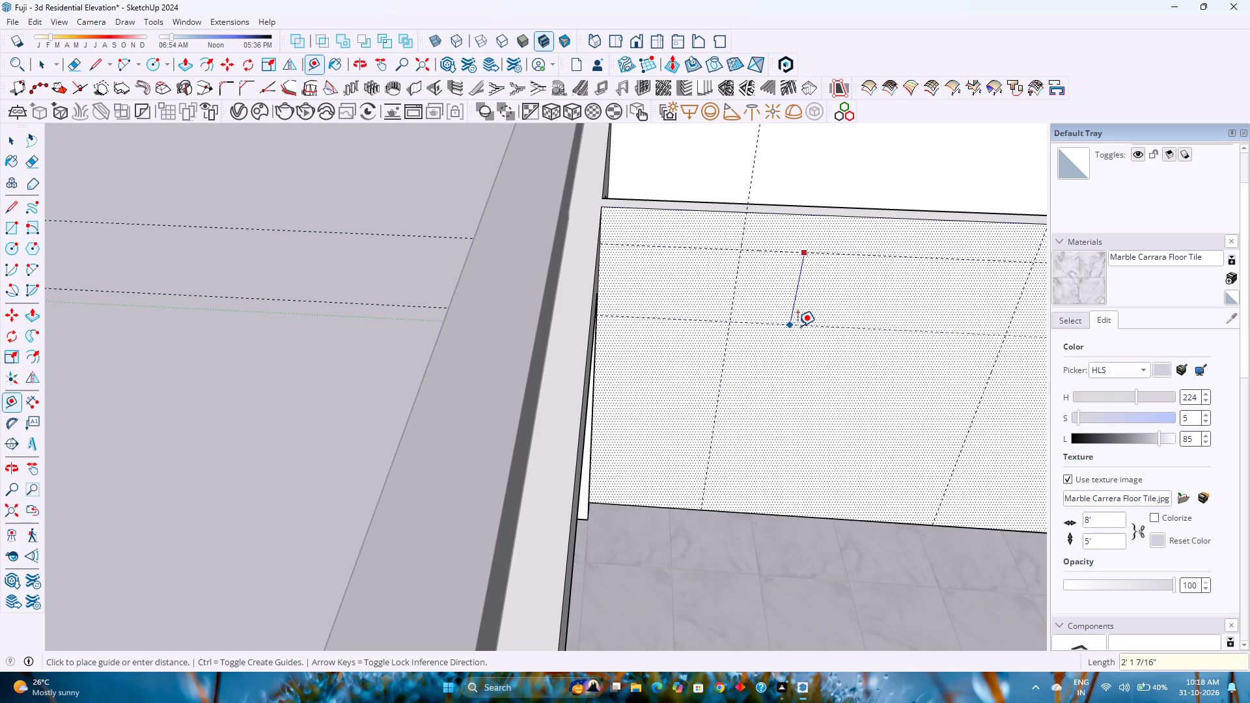
key("Up")
type("2'")
key("Return")
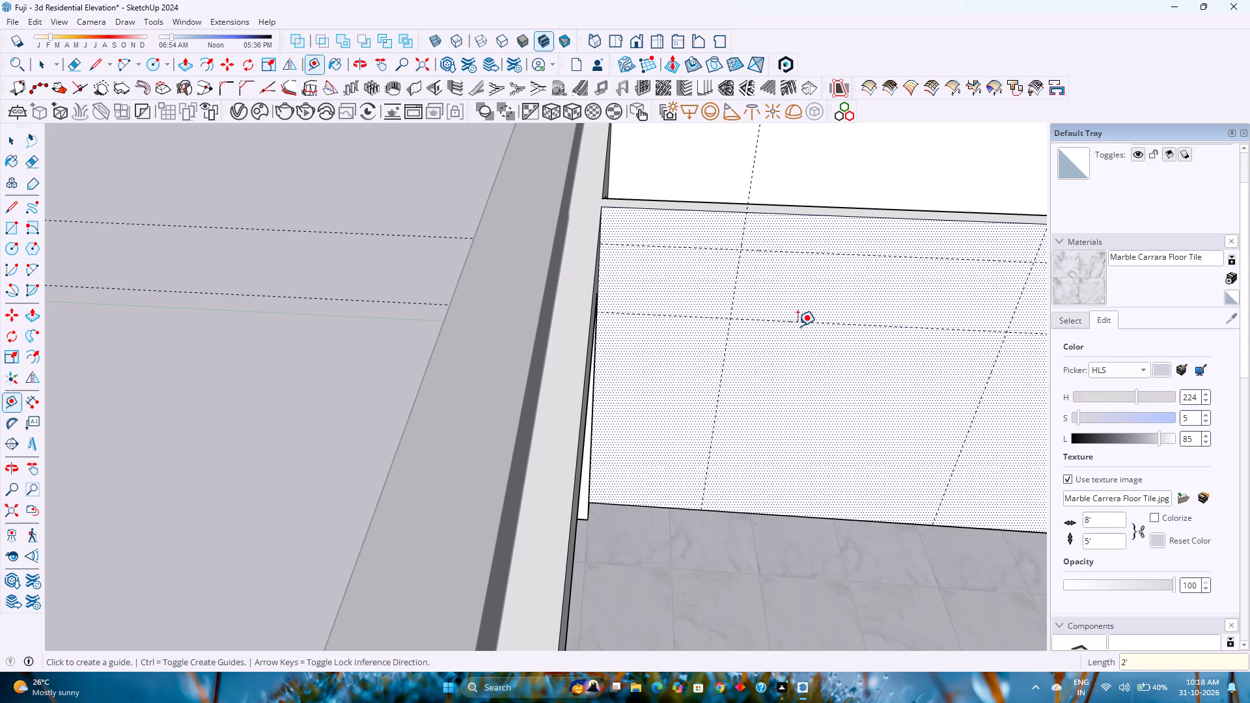
type("1'6\"")
key("Return")
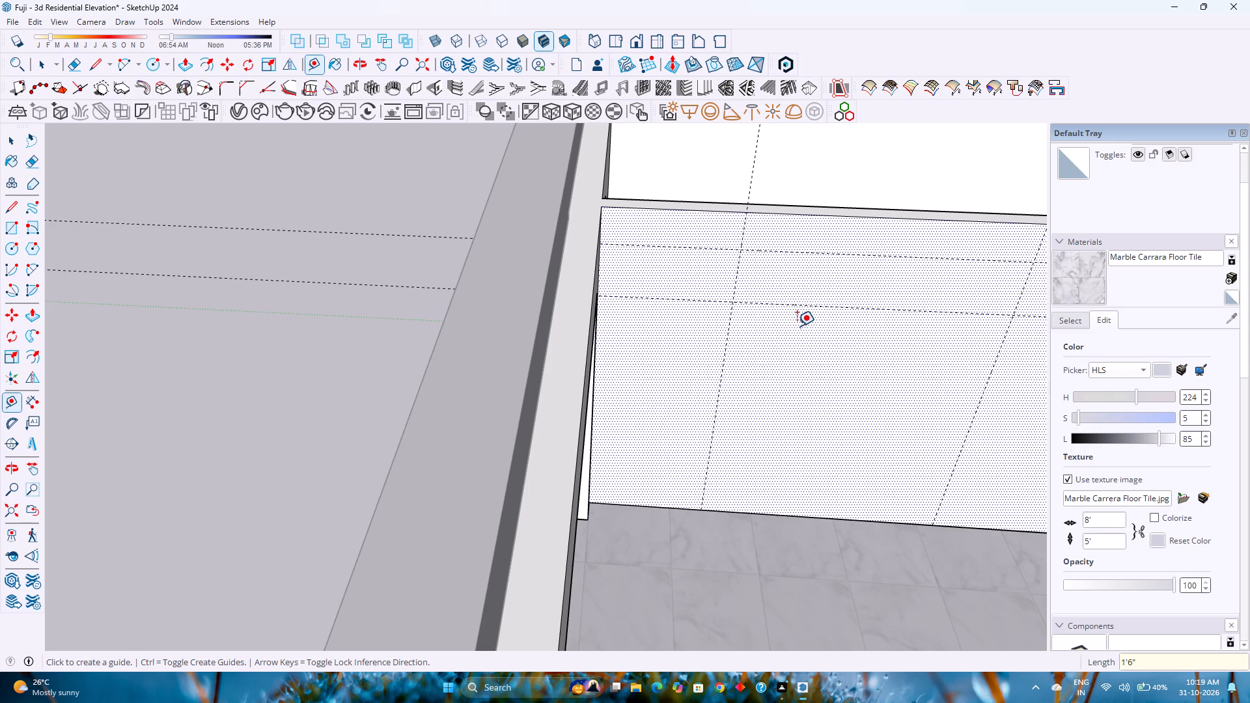
Place a third horizontal guide on the end wall 4'6" below the second horizontal guide.
left_click(803, 306)
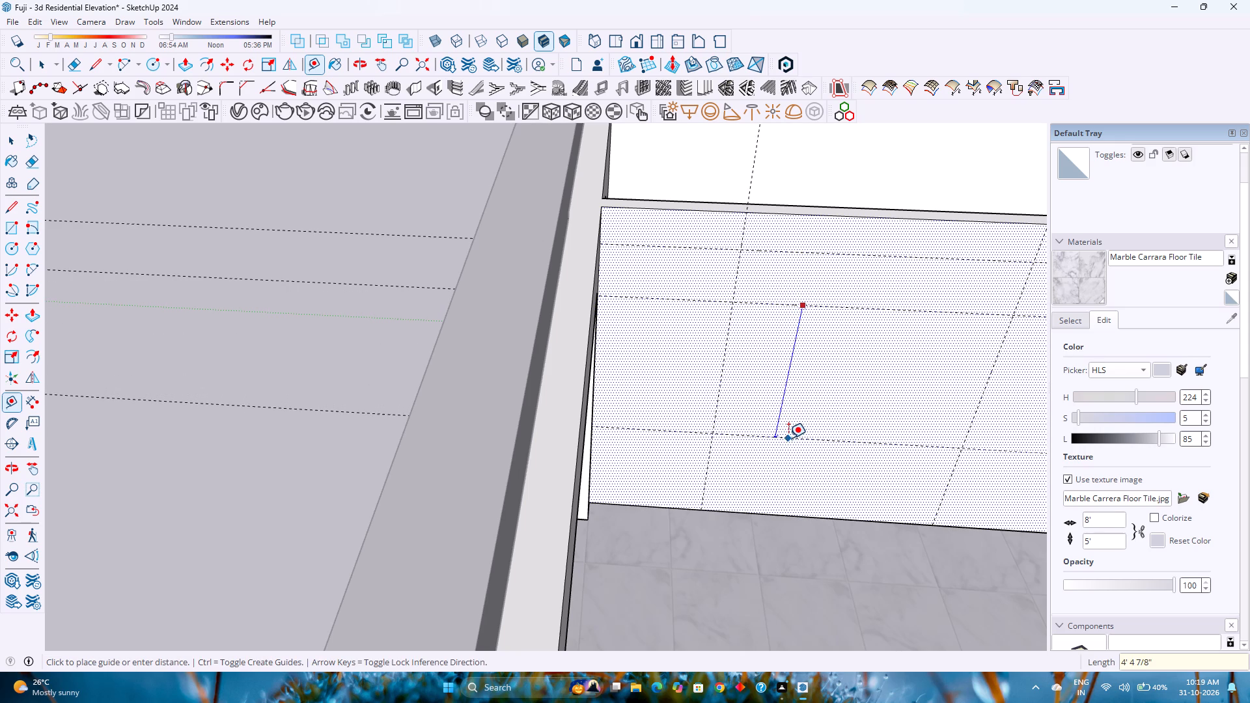
type("4'6\"")
key("Return")
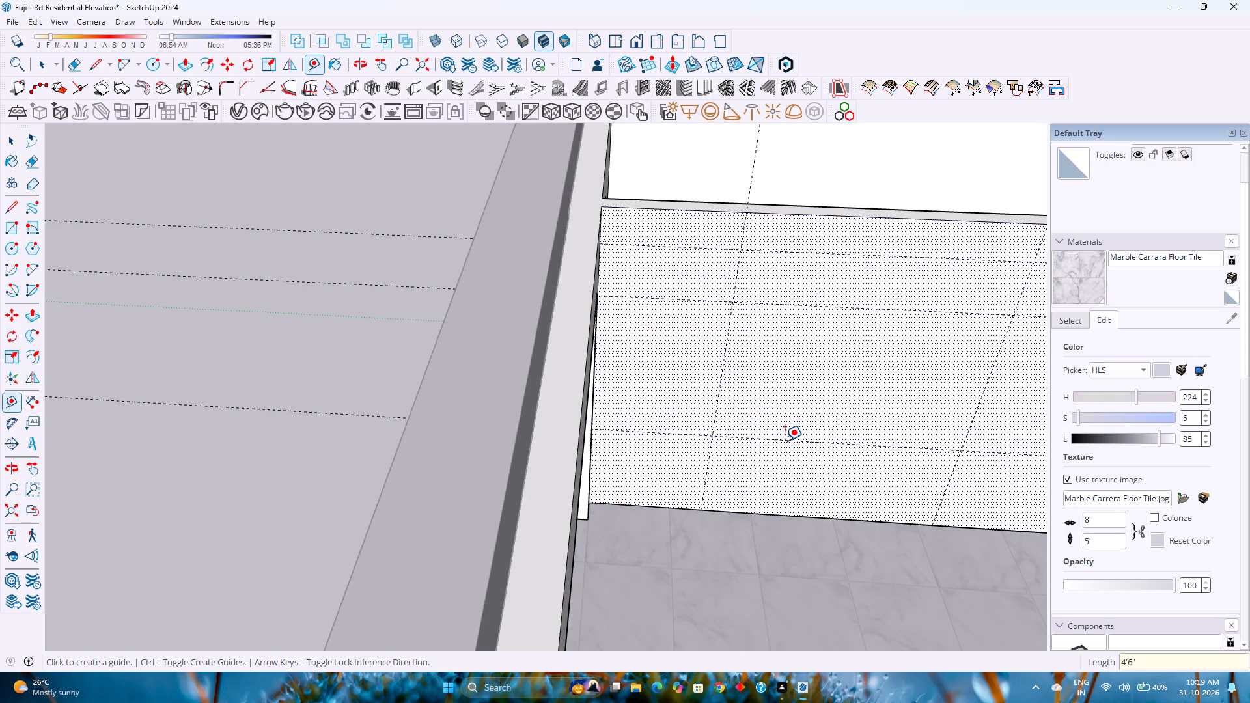
key("space")
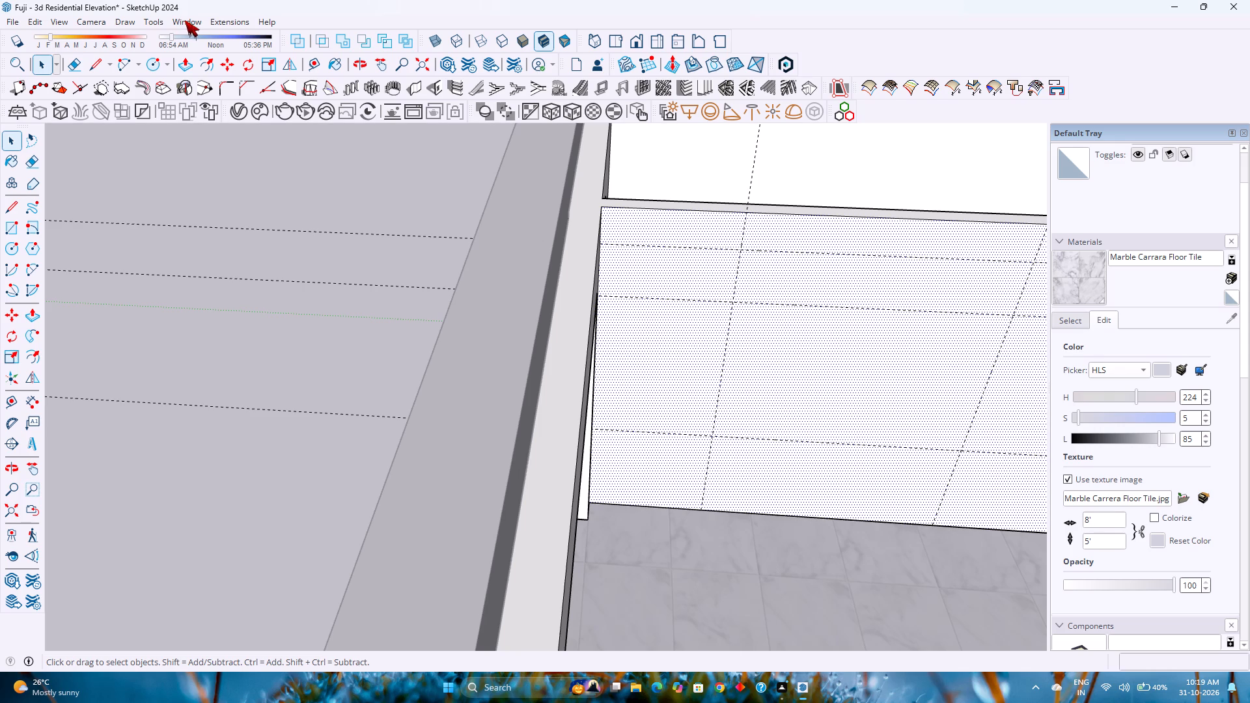
Open 3D Warehouse to look for a model.
left_click(179, 21)
left_click(227, 117)
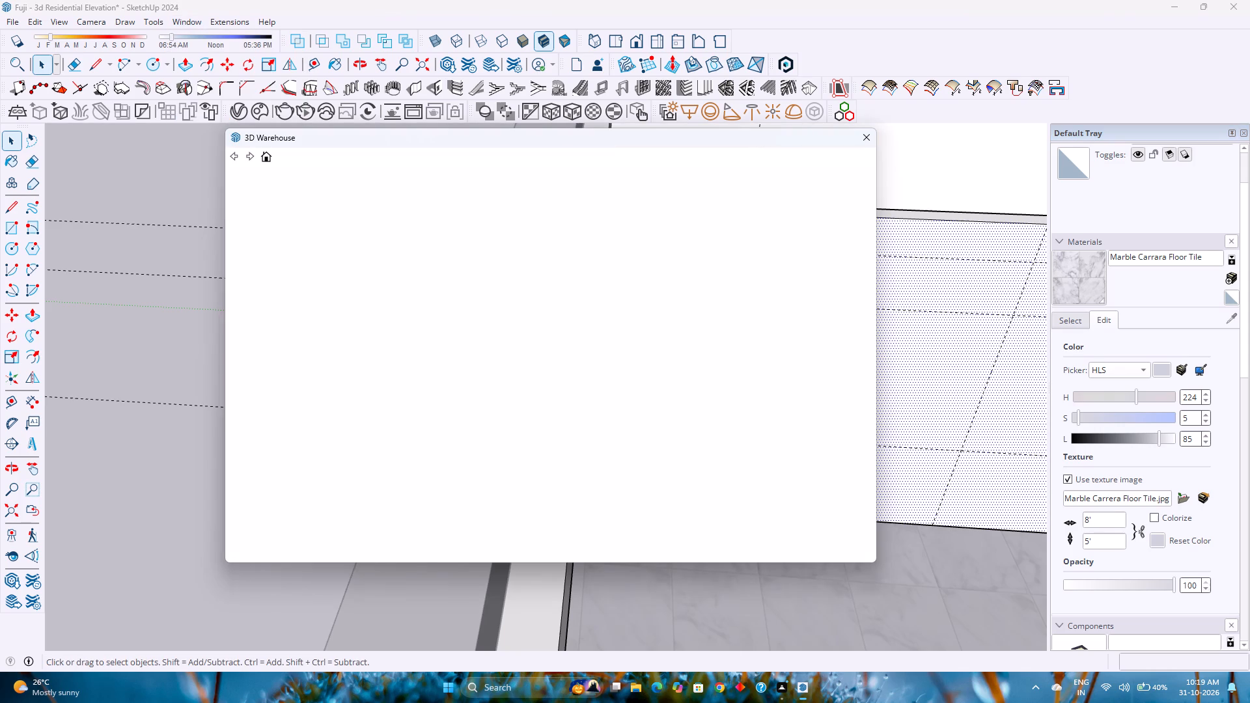
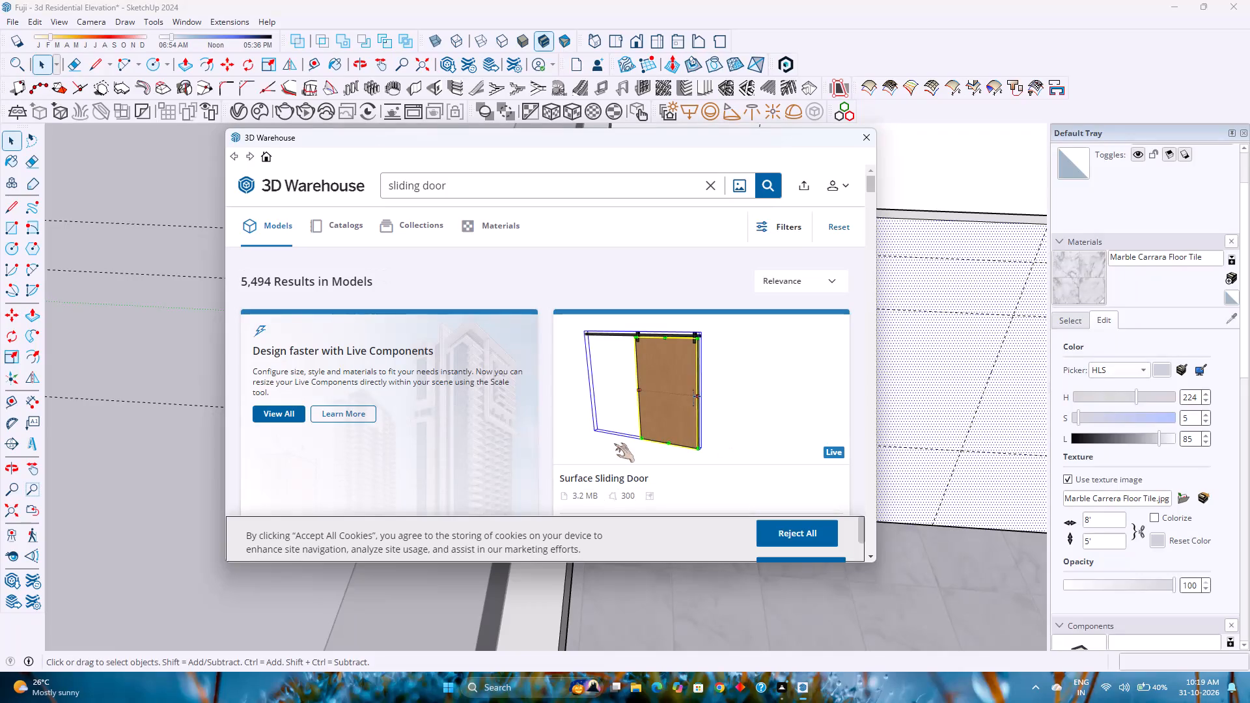
Clear the "sliding door" term from the 3D Warehouse search.
left_click(705, 189)
left_click(688, 189)
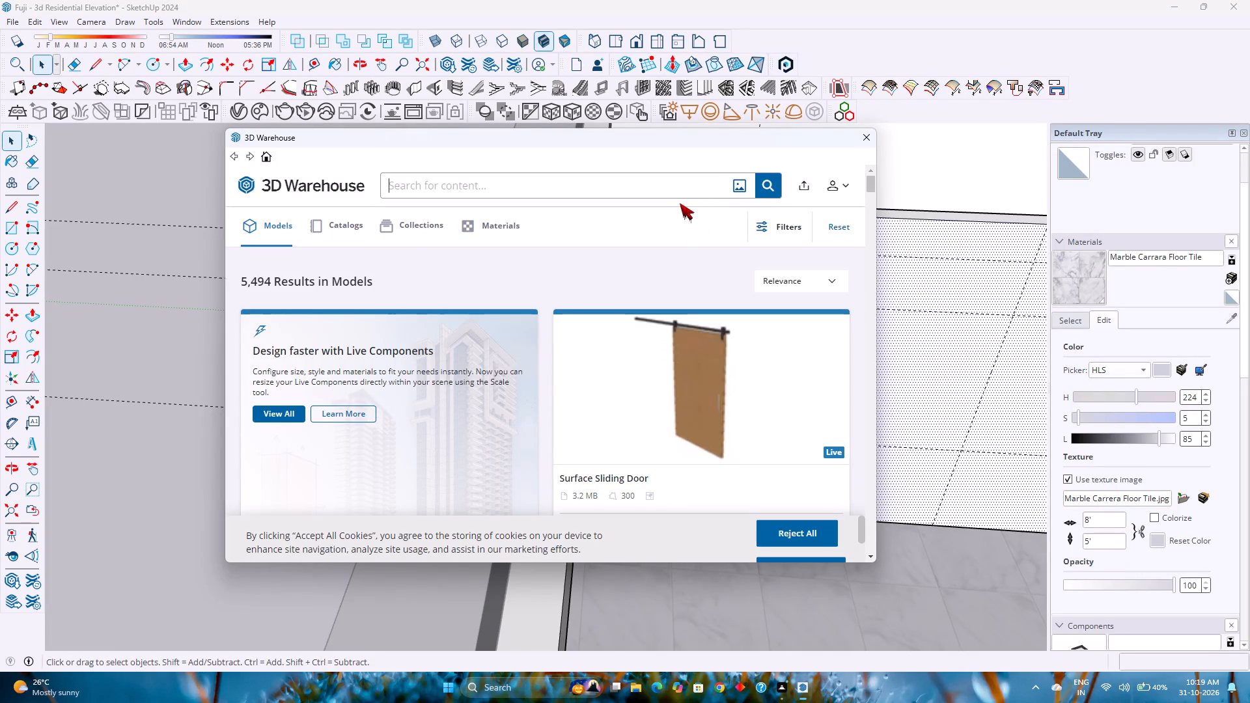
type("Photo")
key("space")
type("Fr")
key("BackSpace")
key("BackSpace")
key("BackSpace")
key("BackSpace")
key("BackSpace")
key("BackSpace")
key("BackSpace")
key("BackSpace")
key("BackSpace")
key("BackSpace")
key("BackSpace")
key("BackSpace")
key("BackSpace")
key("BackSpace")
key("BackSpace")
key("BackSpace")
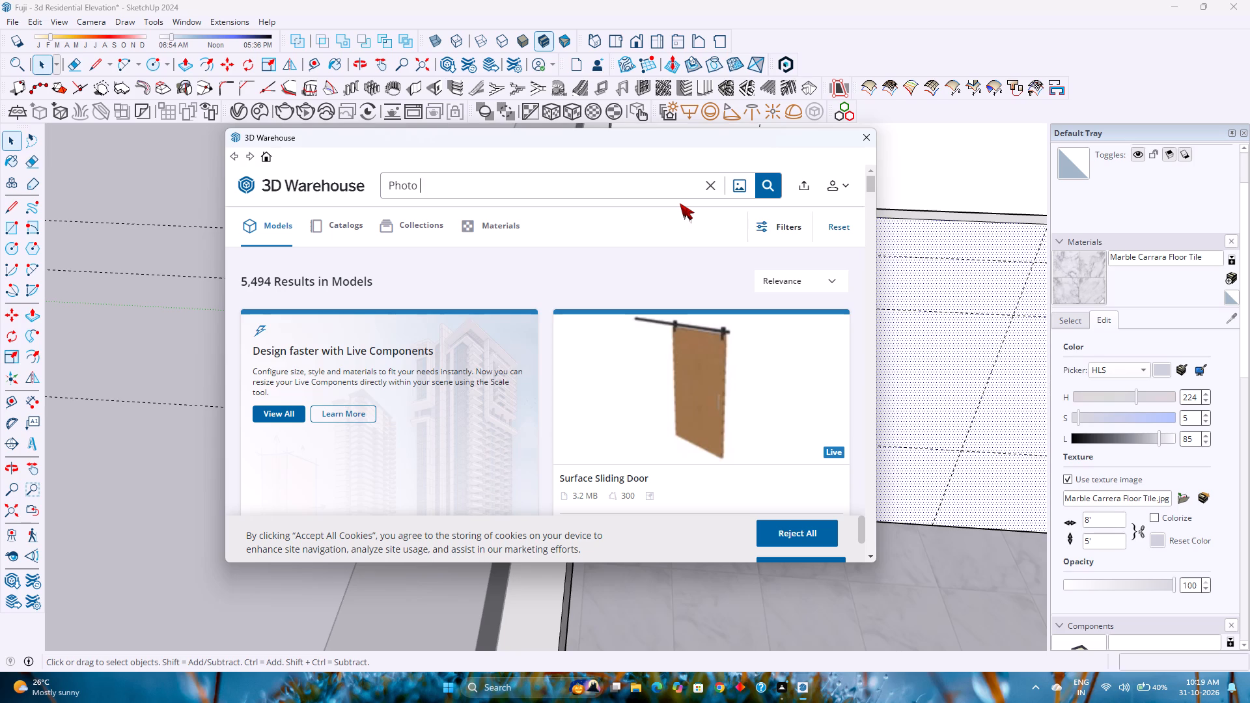
Search 3D Warehouse for "Wall Arts".
type("Wall Arts")
key("Return")
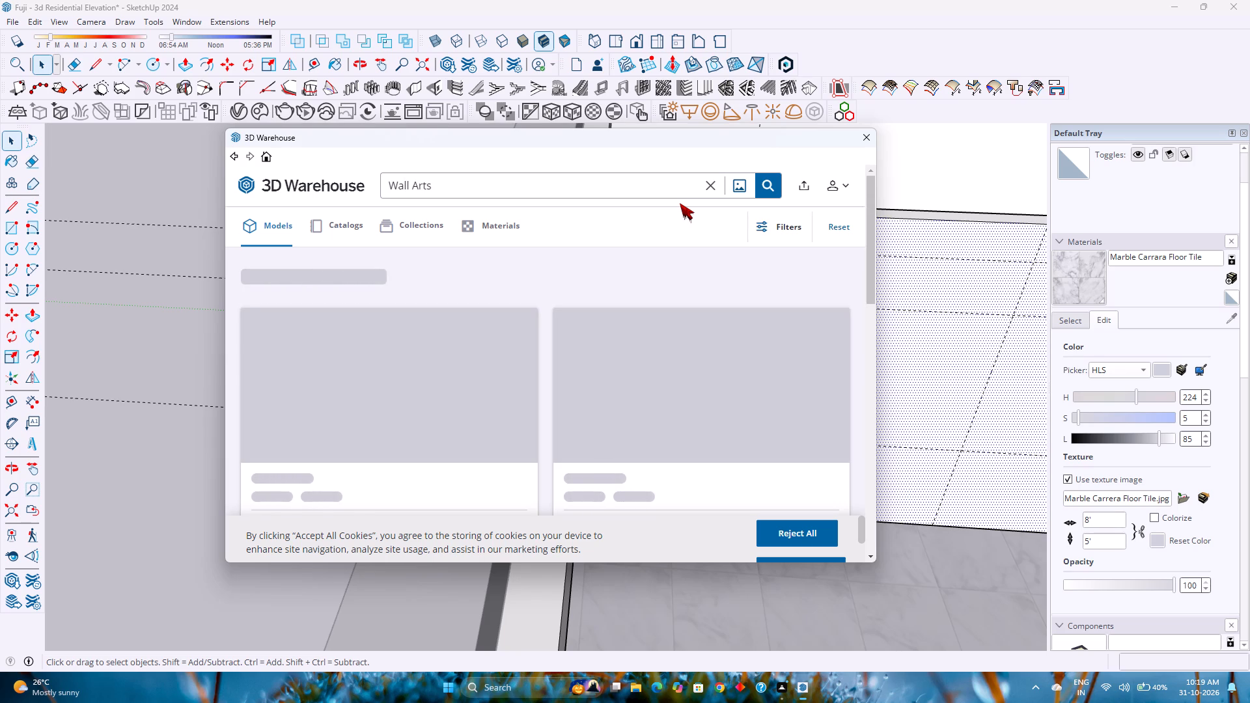
Look through the wall art models for a framed picture set suited to the room's wall.
scroll(613, 337, "down", 3)
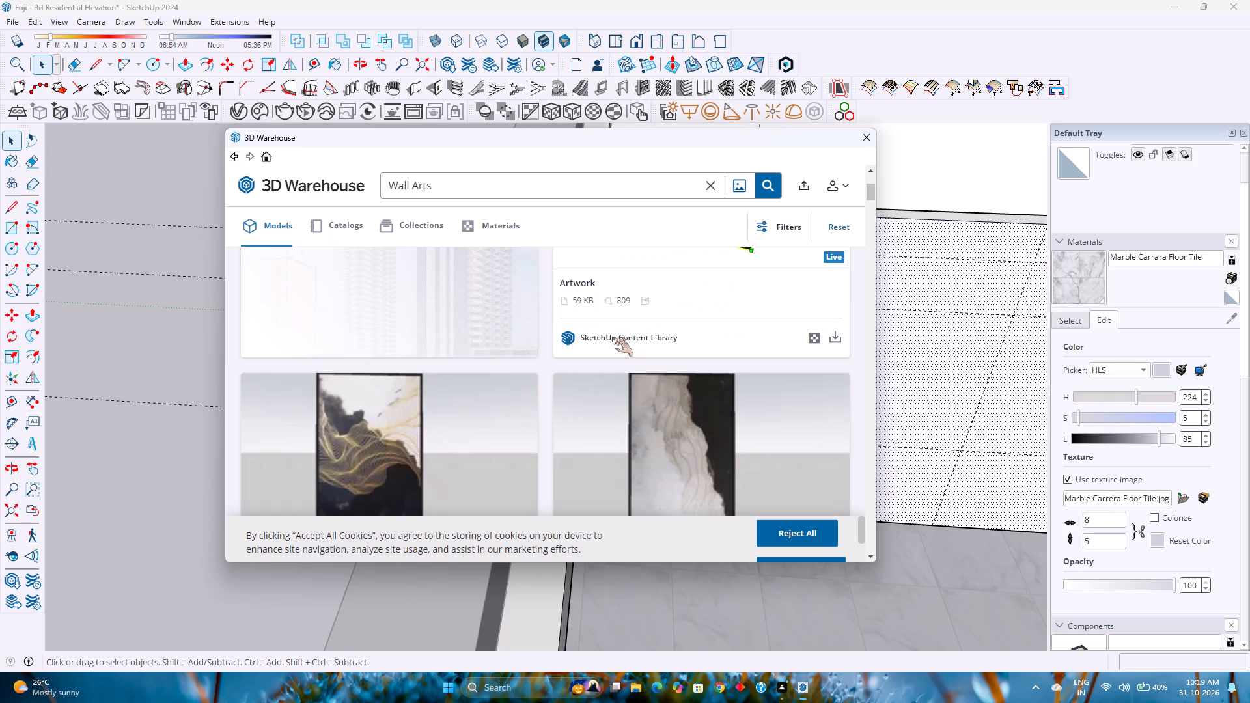
scroll(613, 337, "down", 7)
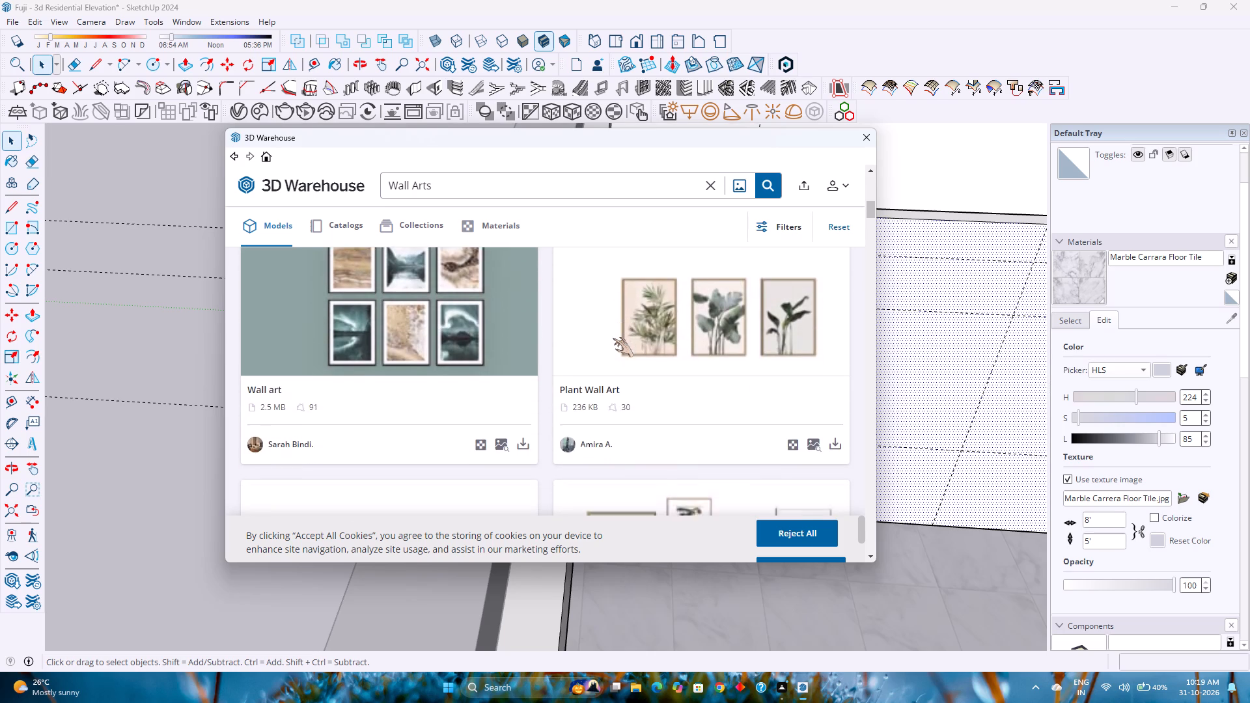
scroll(613, 338, "down", 6)
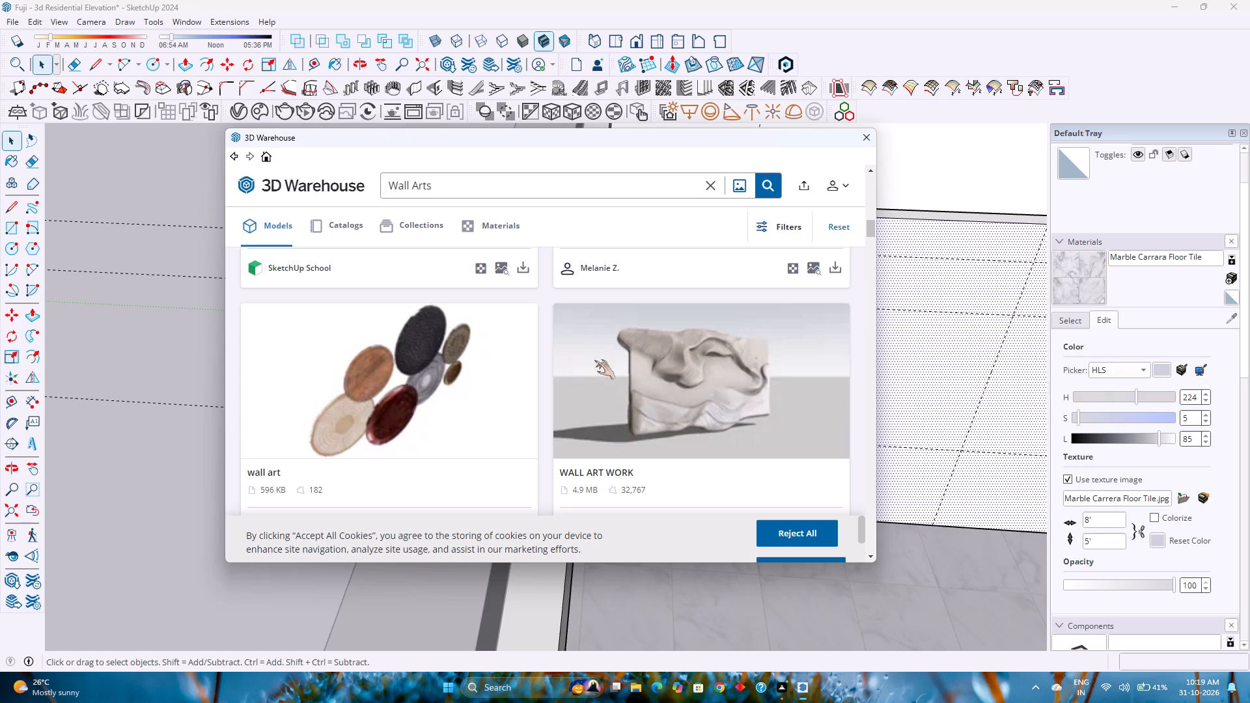
scroll(594, 360, "down", 9)
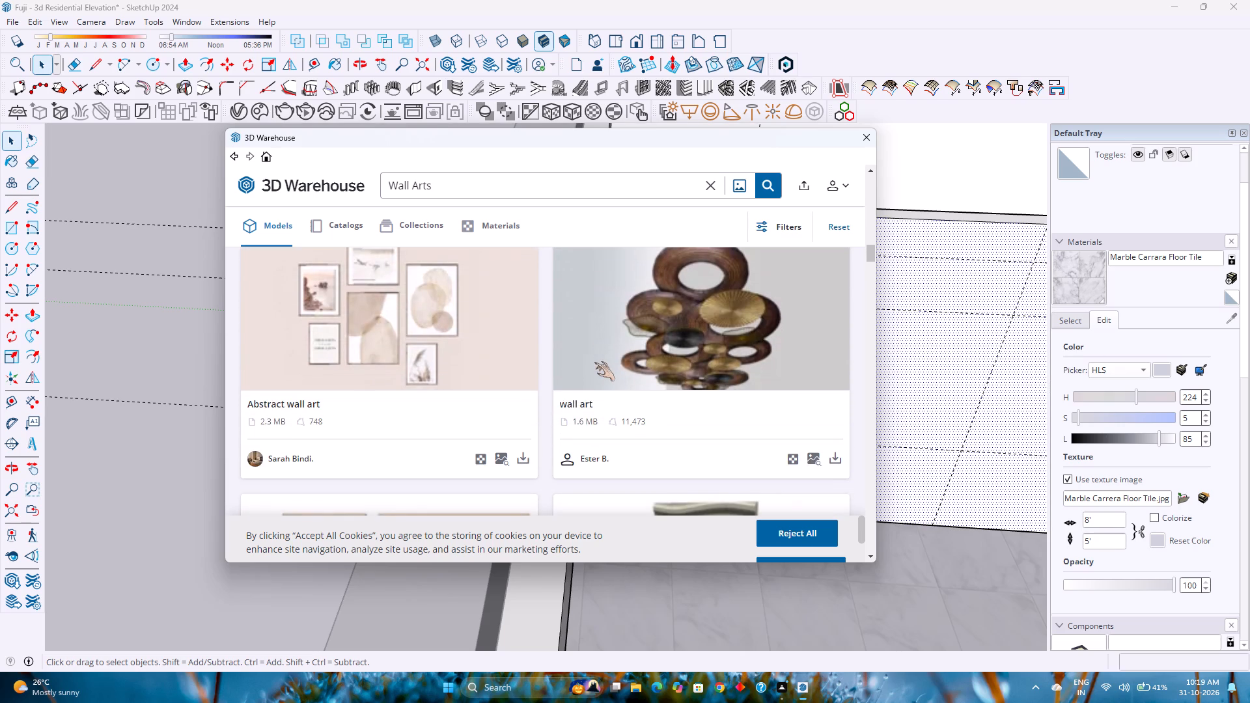
scroll(594, 364, "down", 4)
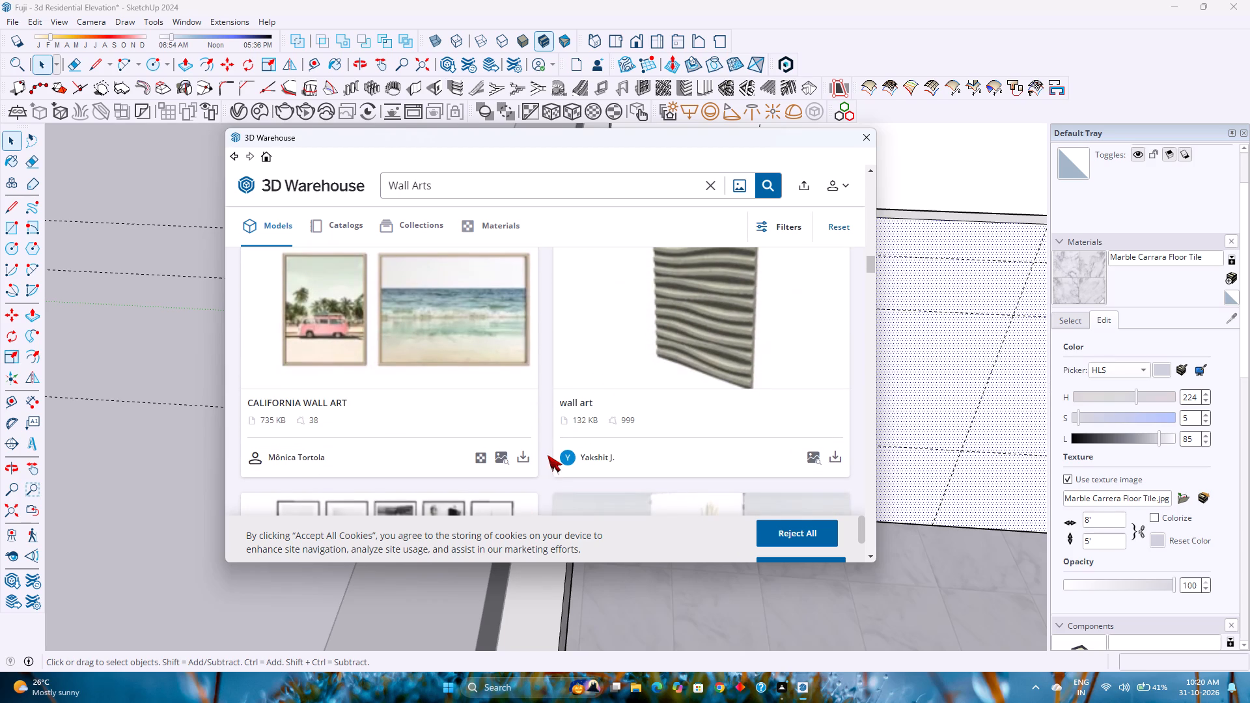
scroll(548, 455, "down", 3)
scroll(548, 455, "up", 3)
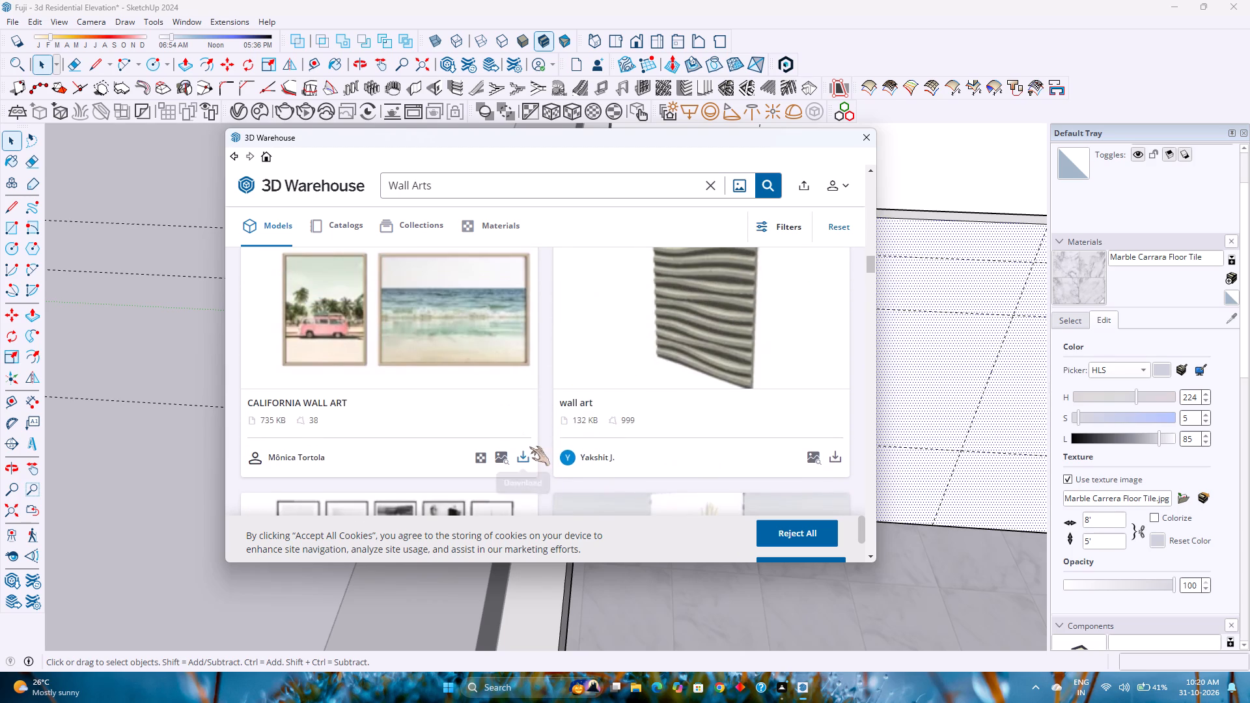
Download the CALIFORNIA WALL ART model directly into the house model and place it at the top corner of the dotted interior wall.
left_click(529, 456)
left_click(500, 357)
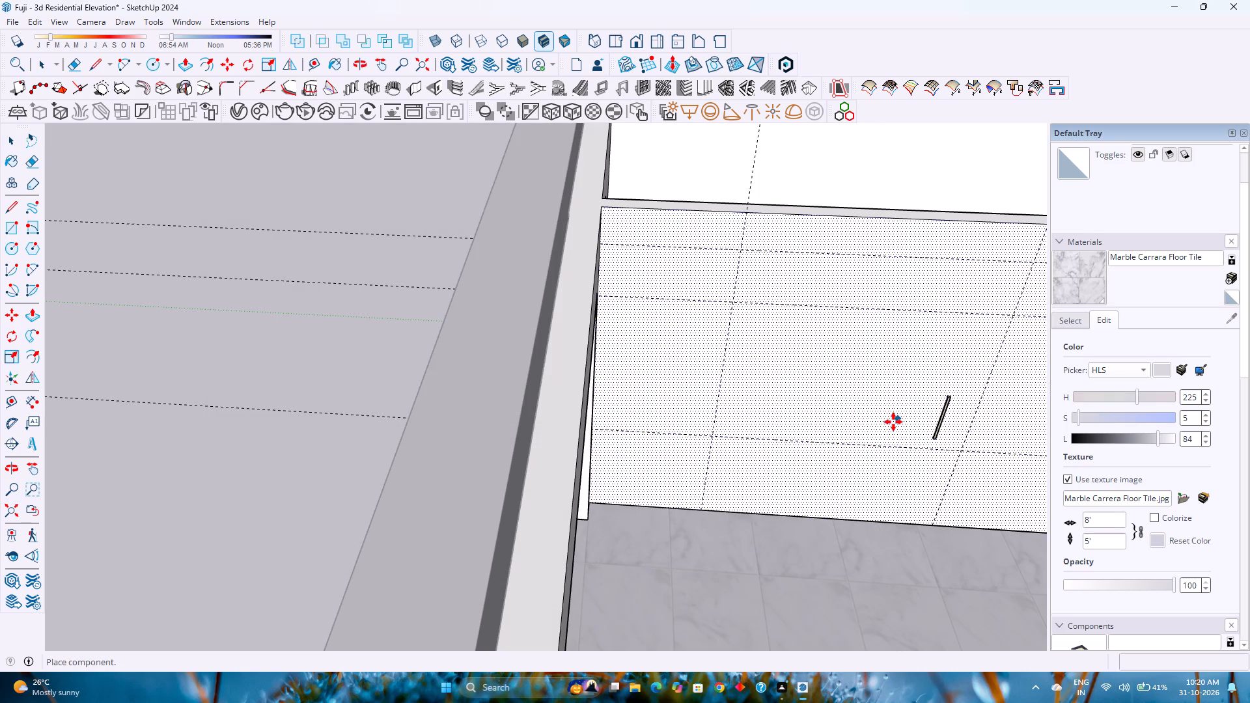
scroll(712, 439, "down", 6)
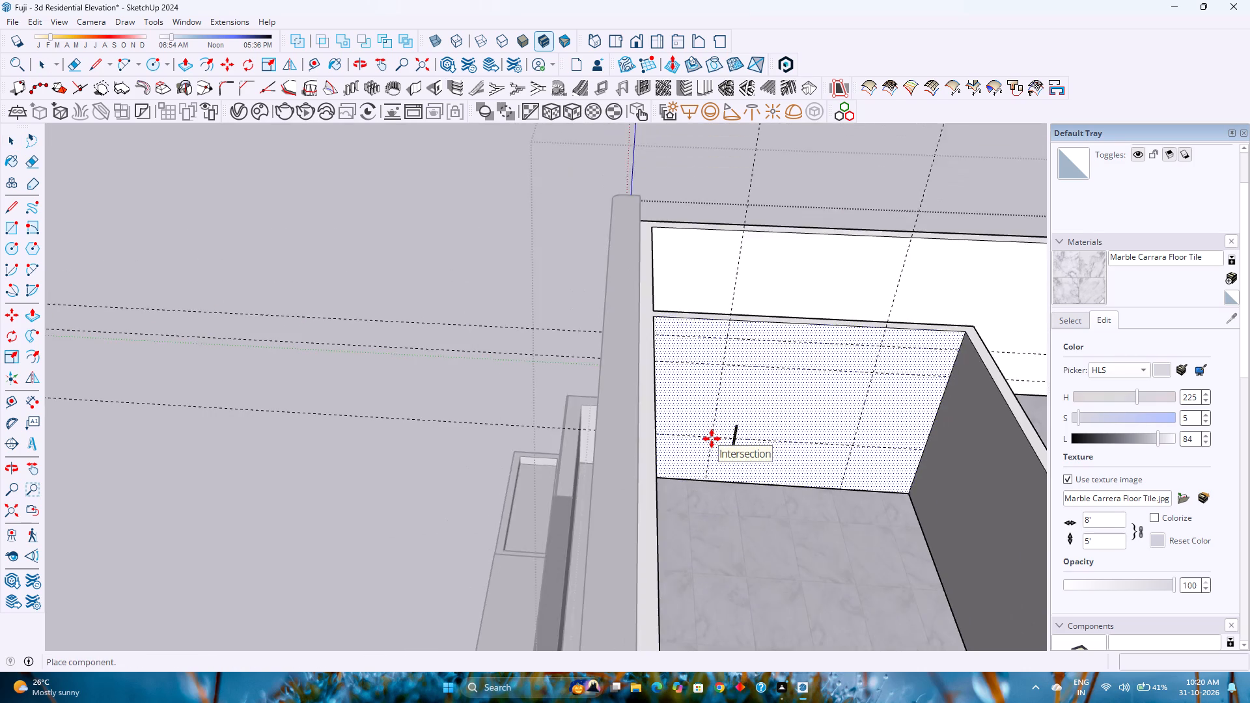
scroll(712, 439, "down", 4)
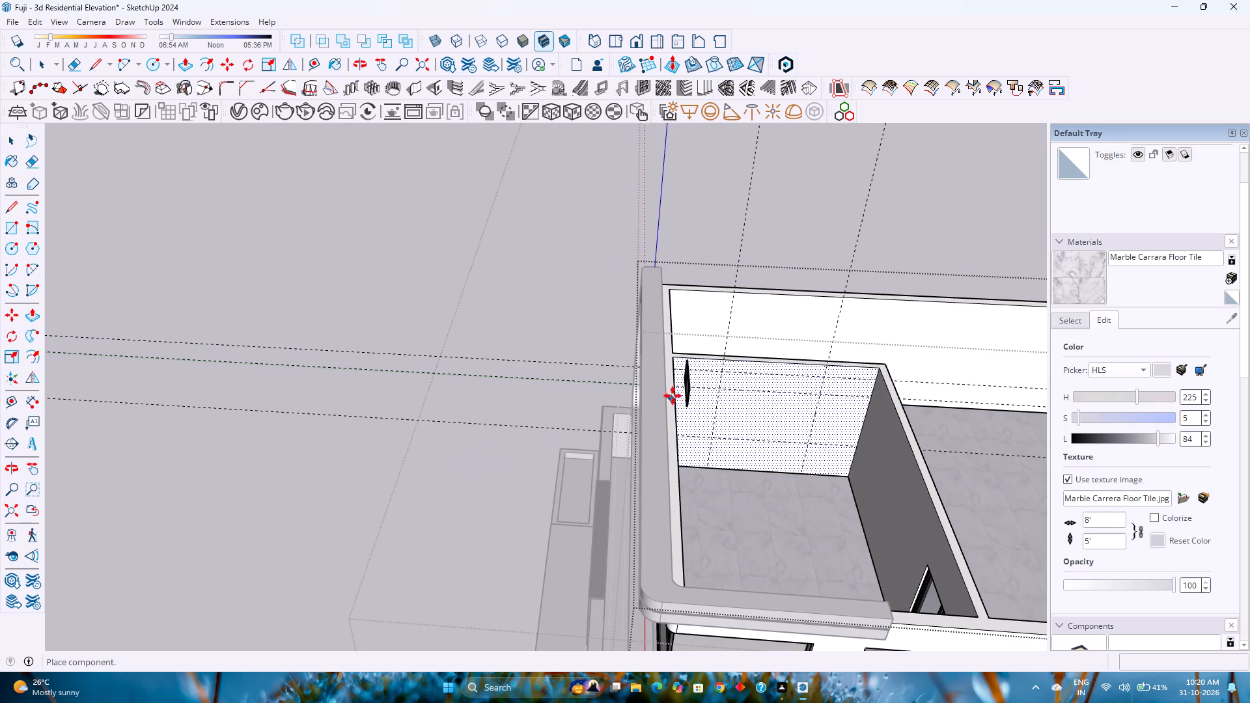
left_click(674, 355)
scroll(674, 354, "up", 11)
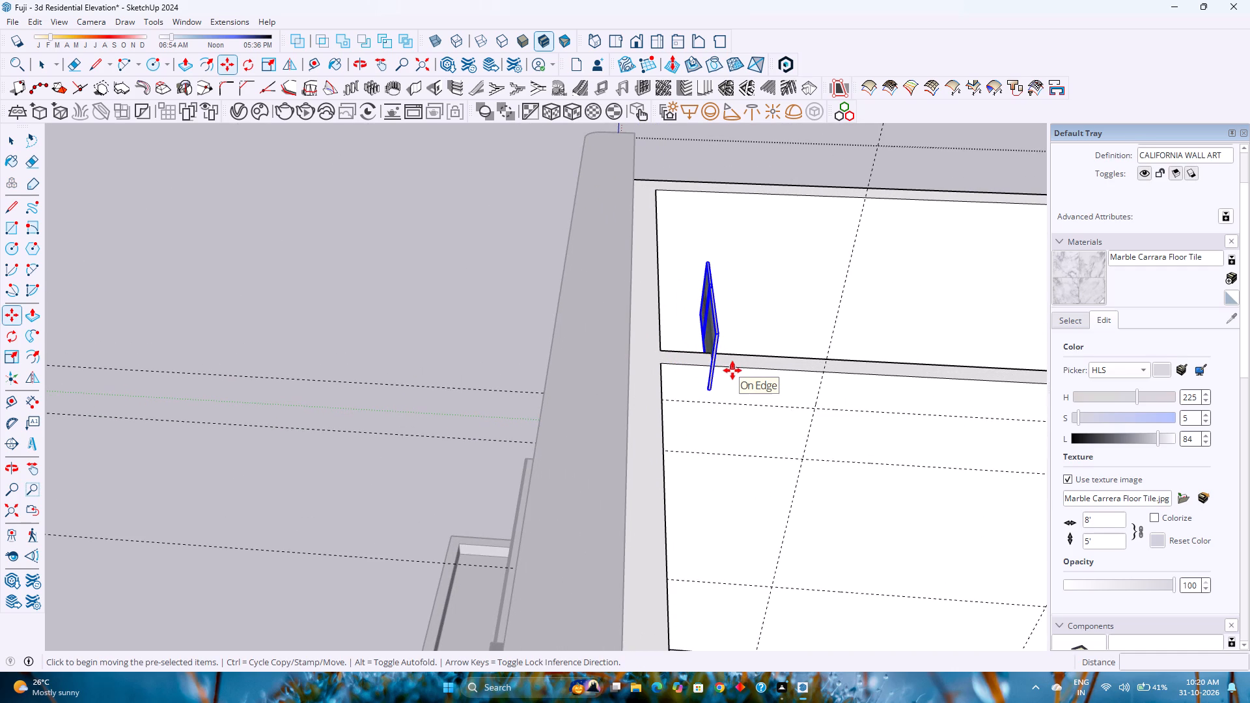
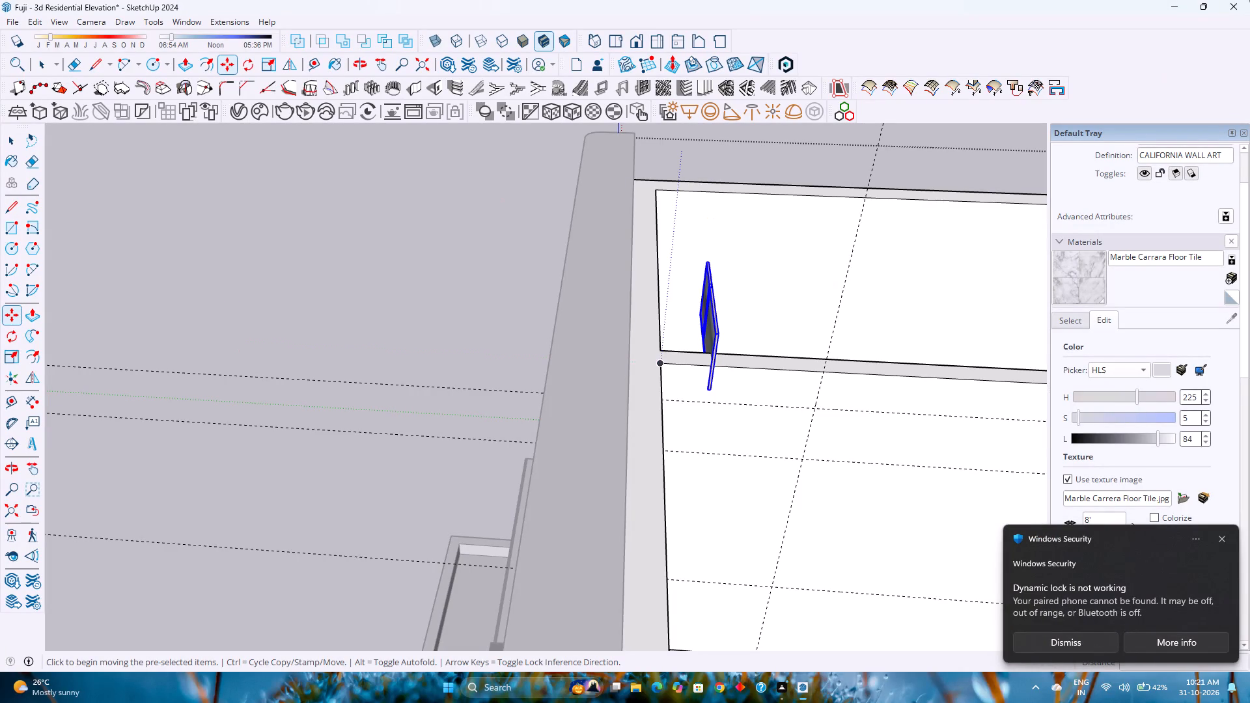
Rotate the CALIFORNIA WALL ART component 270° about the vertical axis so it runs parallel to the interior wall.
left_click(241, 61)
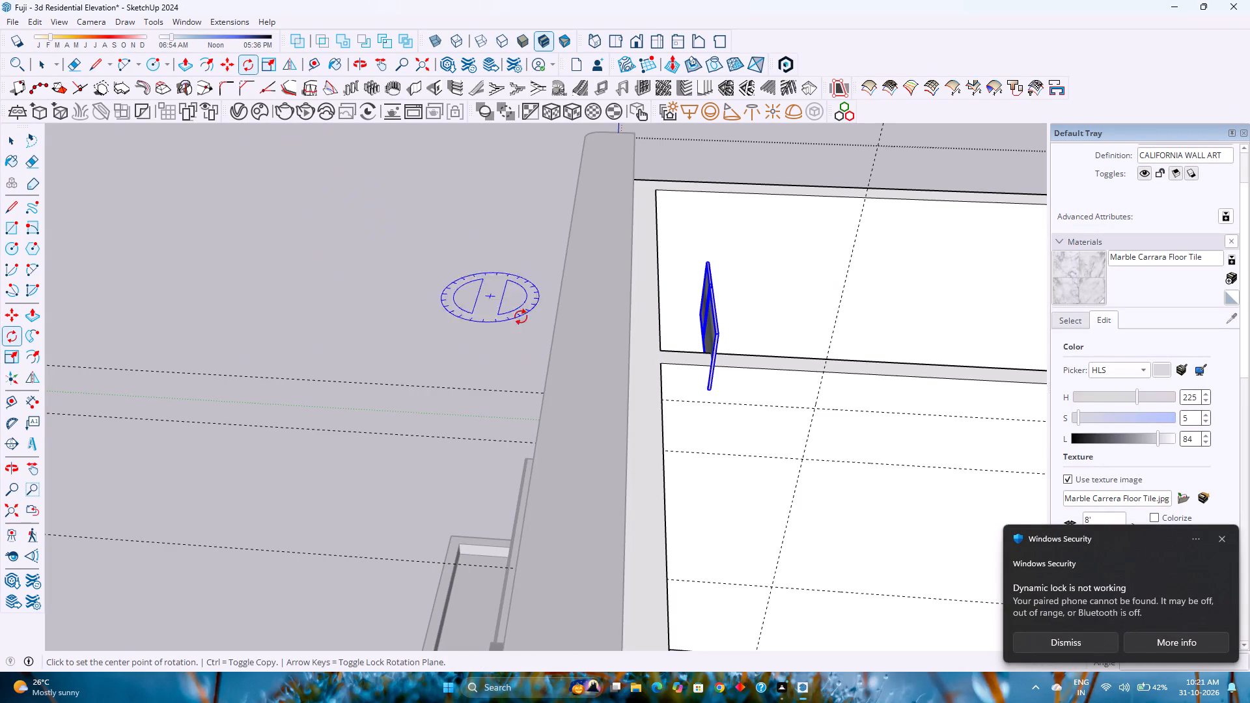
key("Up")
scroll(715, 335, "up", 8)
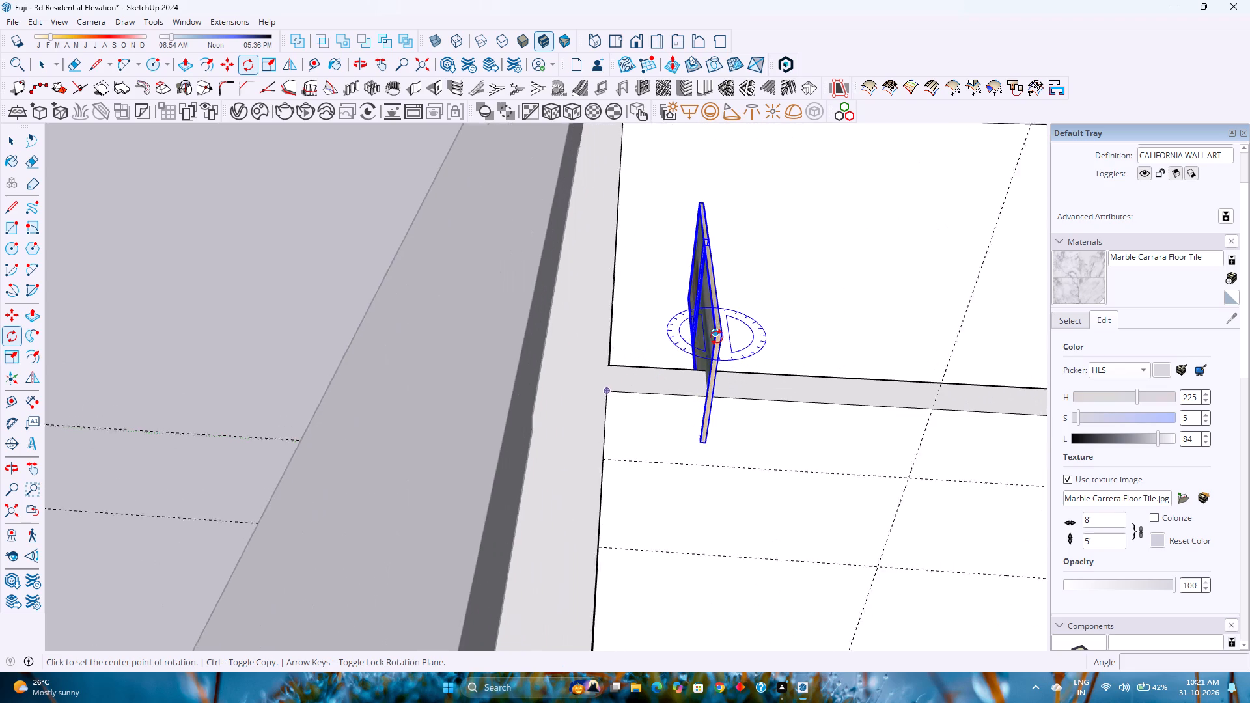
scroll(717, 337, "up", 1)
left_click(716, 338)
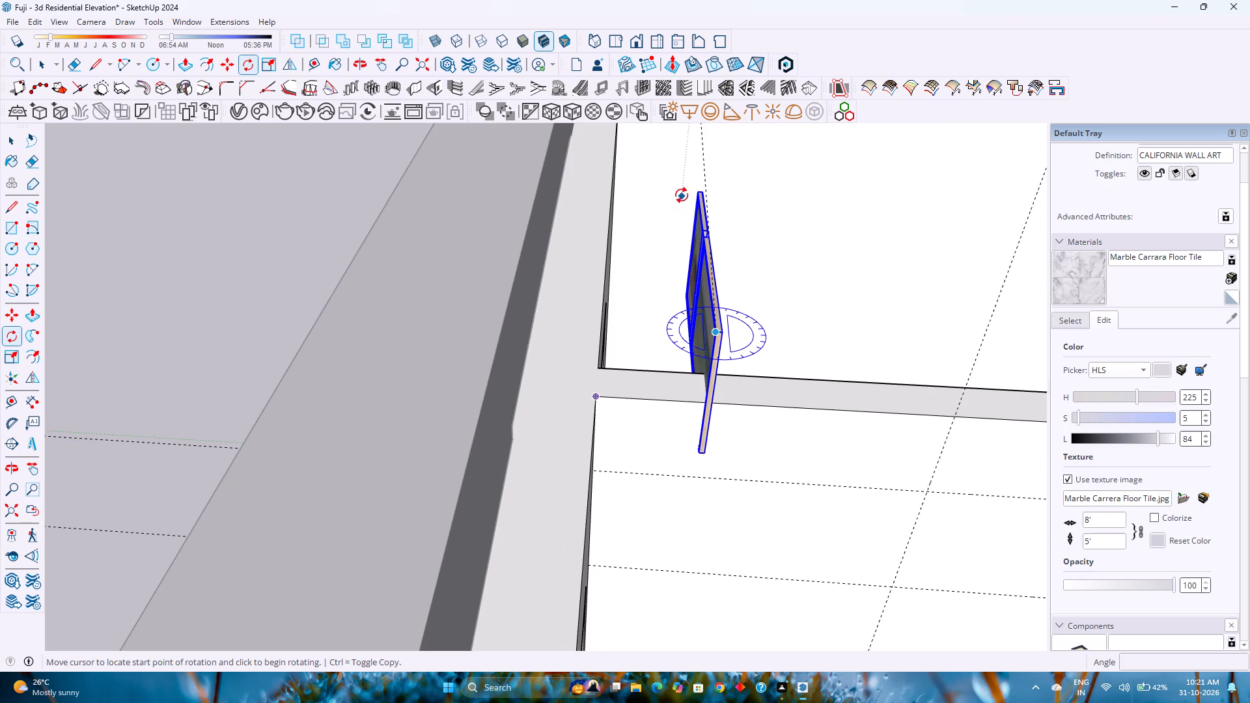
left_click(697, 191)
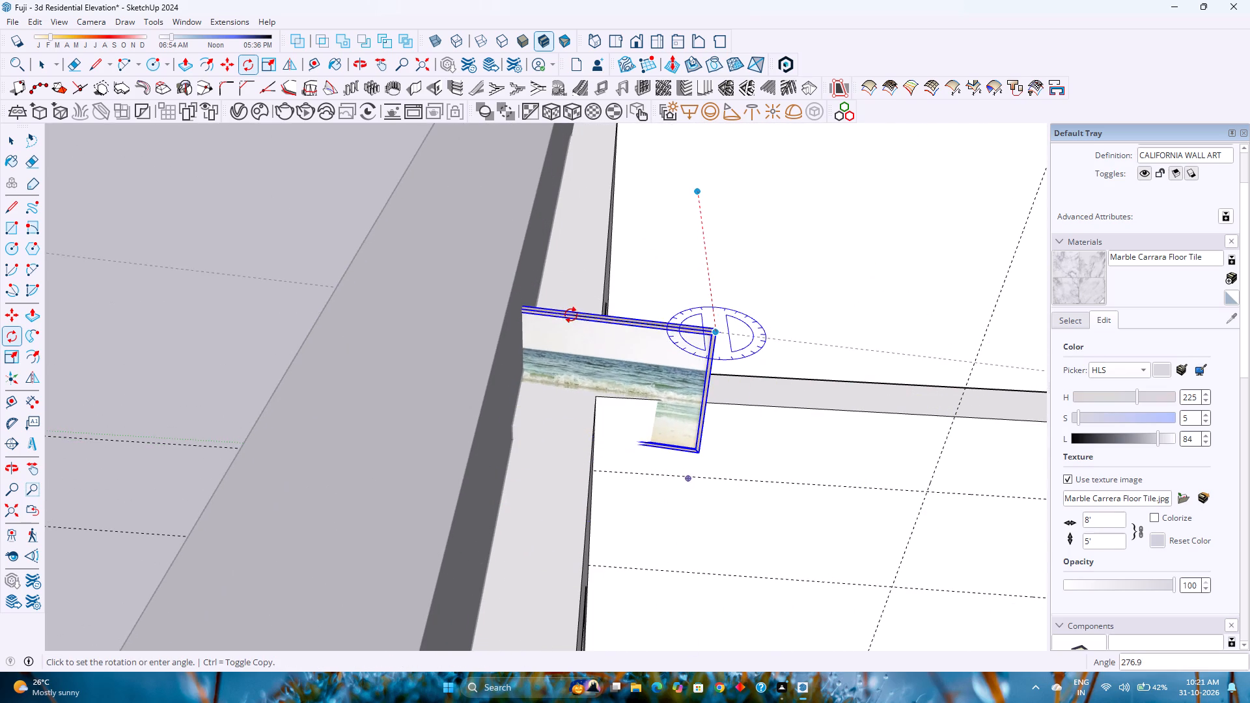
left_click(525, 321)
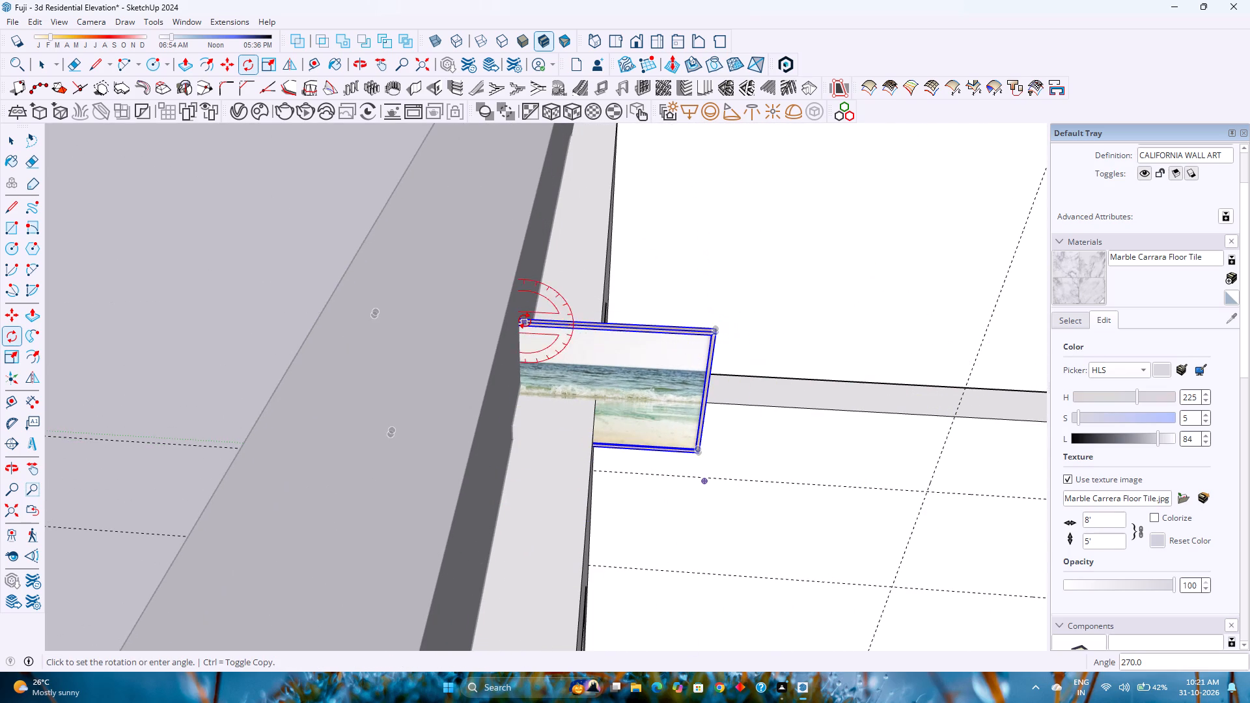
Move the wall art by its upper-right corner to the upper-right guide intersection on the interior wall.
key("m")
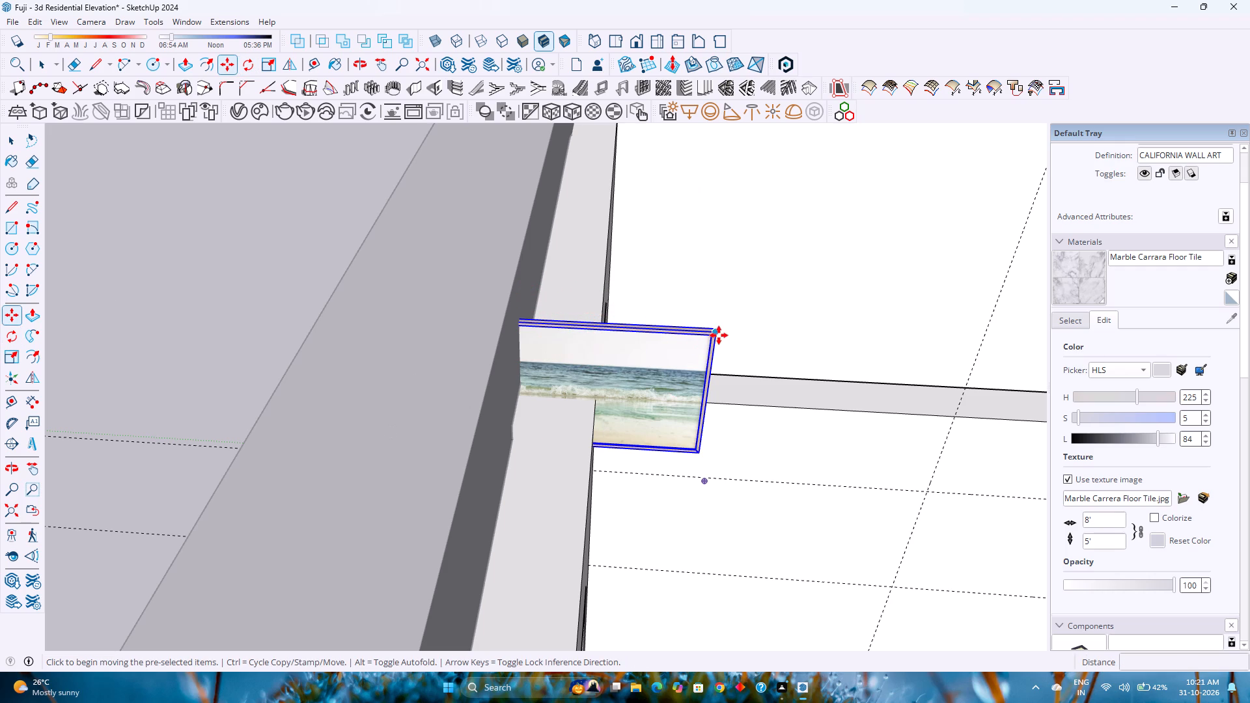
left_click(719, 335)
scroll(734, 389, "down", 15)
middle_click_drag(793, 448, 554, 407, "shift")
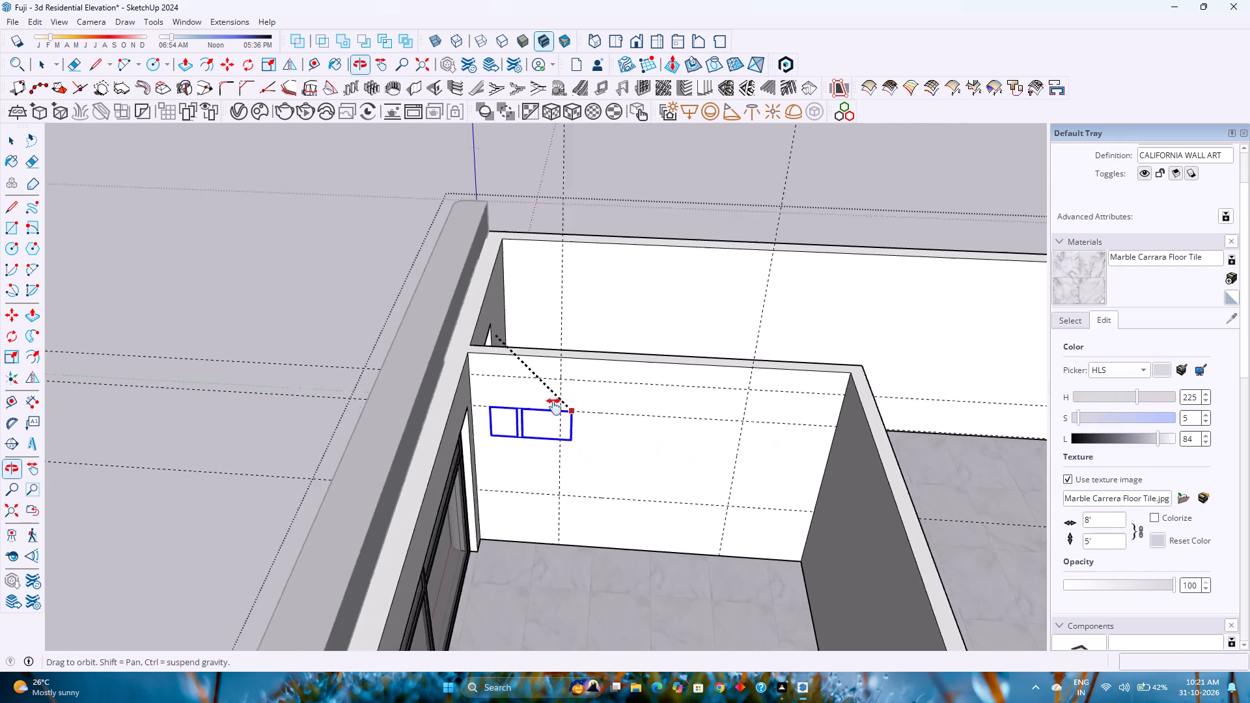
middle_click_drag(554, 407, 552, 406, "shift")
scroll(697, 446, "up", 8)
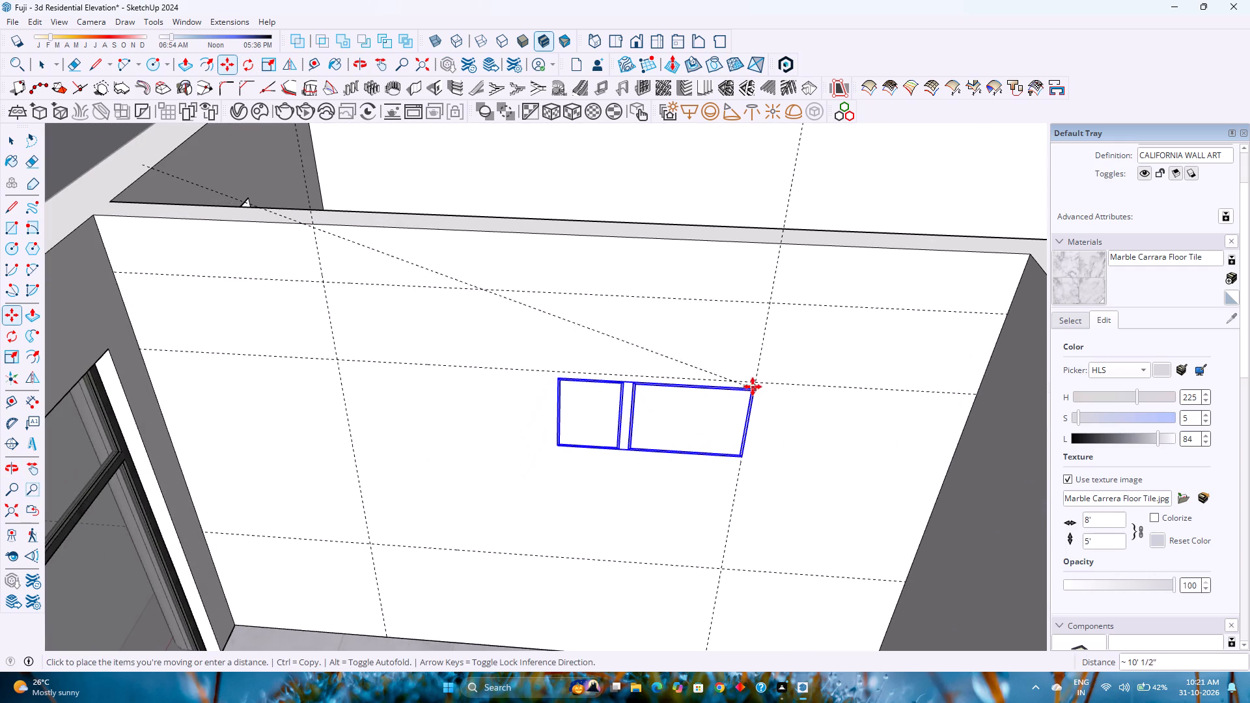
left_click(753, 383)
Shift the wall art slightly out of the wall face so its back corner sits on the guide intersection.
scroll(755, 391, "up", 19)
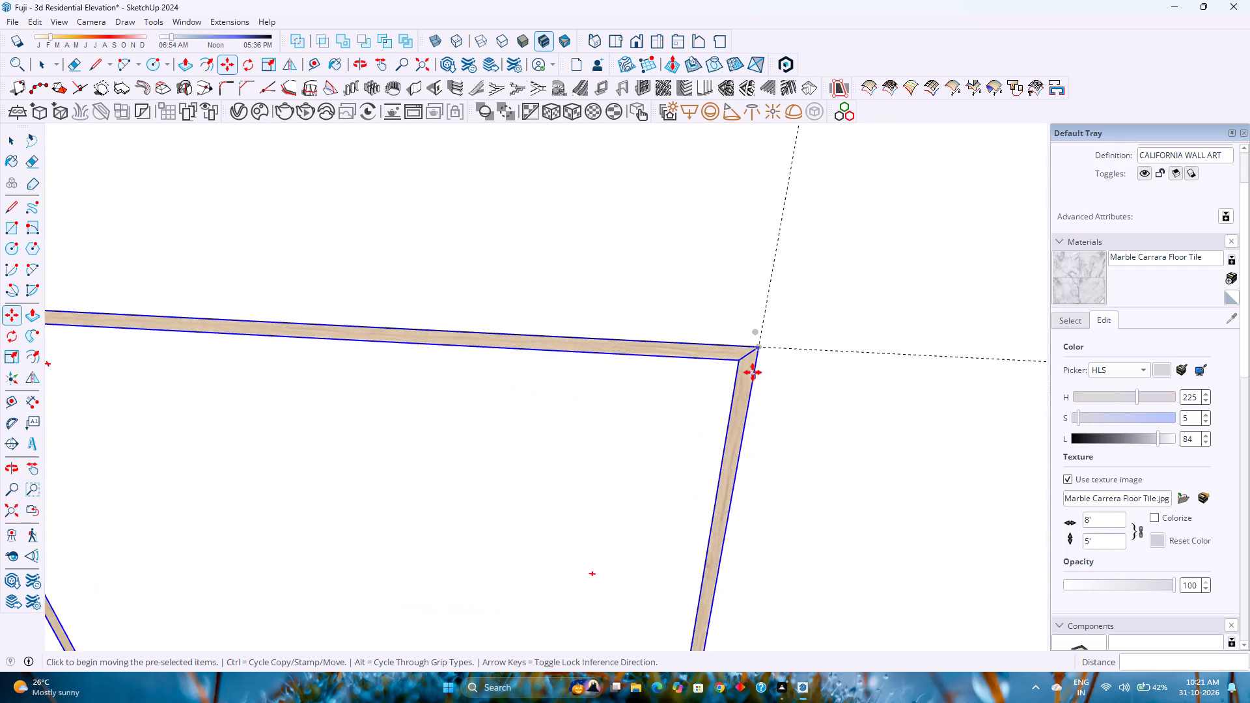
scroll(753, 372, "up", 8)
middle_click(753, 366)
middle_click(760, 383)
middle_click_drag(761, 389, 771, 438)
left_click(761, 296)
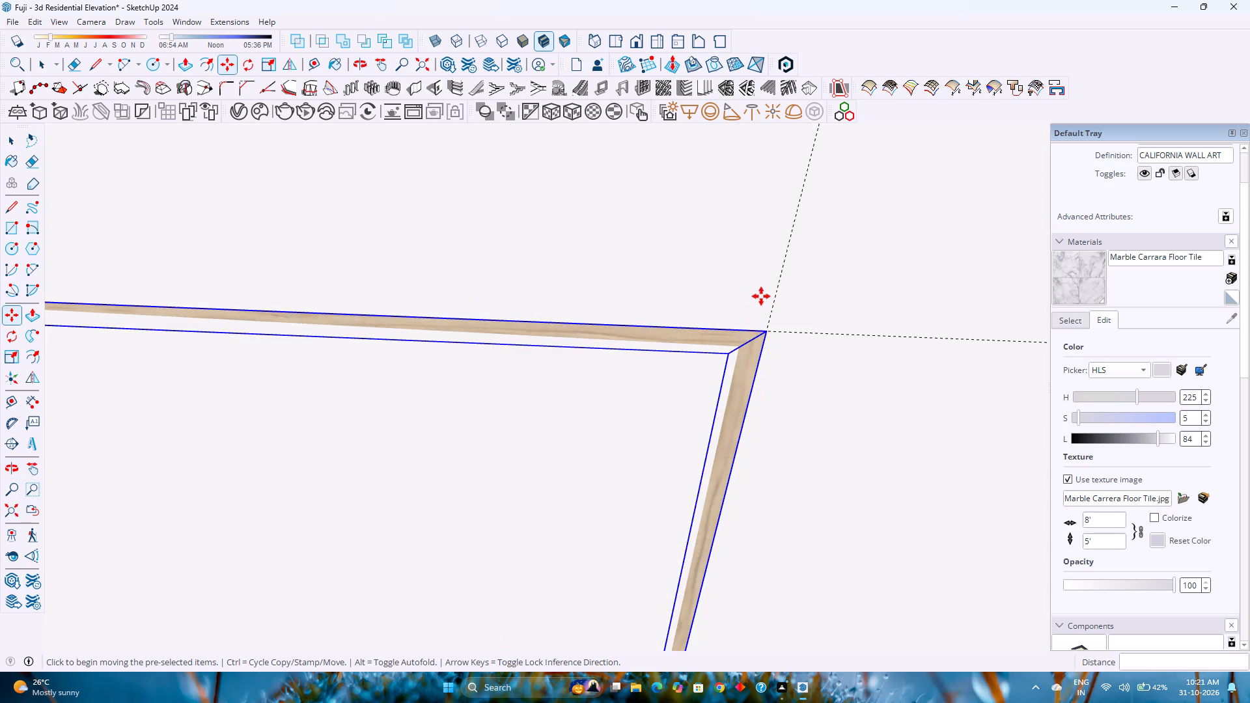
left_click(768, 333)
Scale the wall art from its lower-left corner to the lower-left guide intersection, about 2.16 by 3.05.
scroll(768, 333, "down", 14)
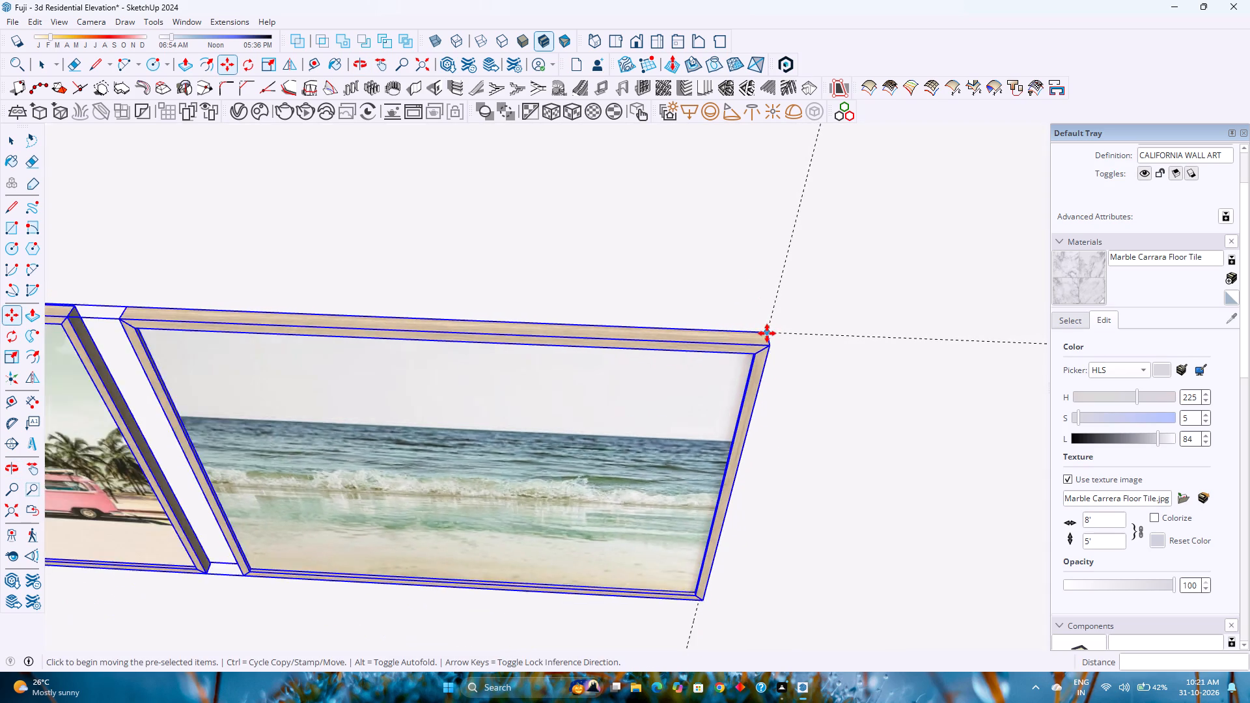
scroll(767, 333, "down", 10)
middle_click_drag(259, 553, 276, 546)
middle_click_drag(292, 540, 363, 500)
key("s")
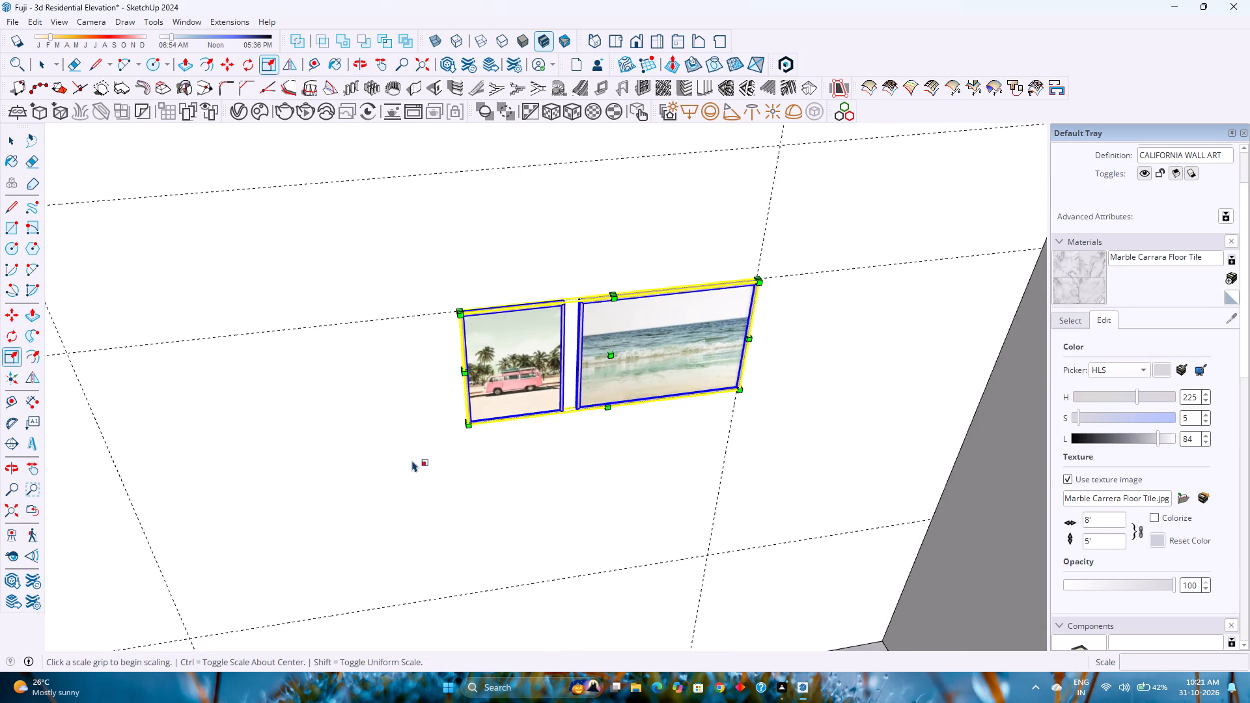
scroll(412, 460, "down", 2)
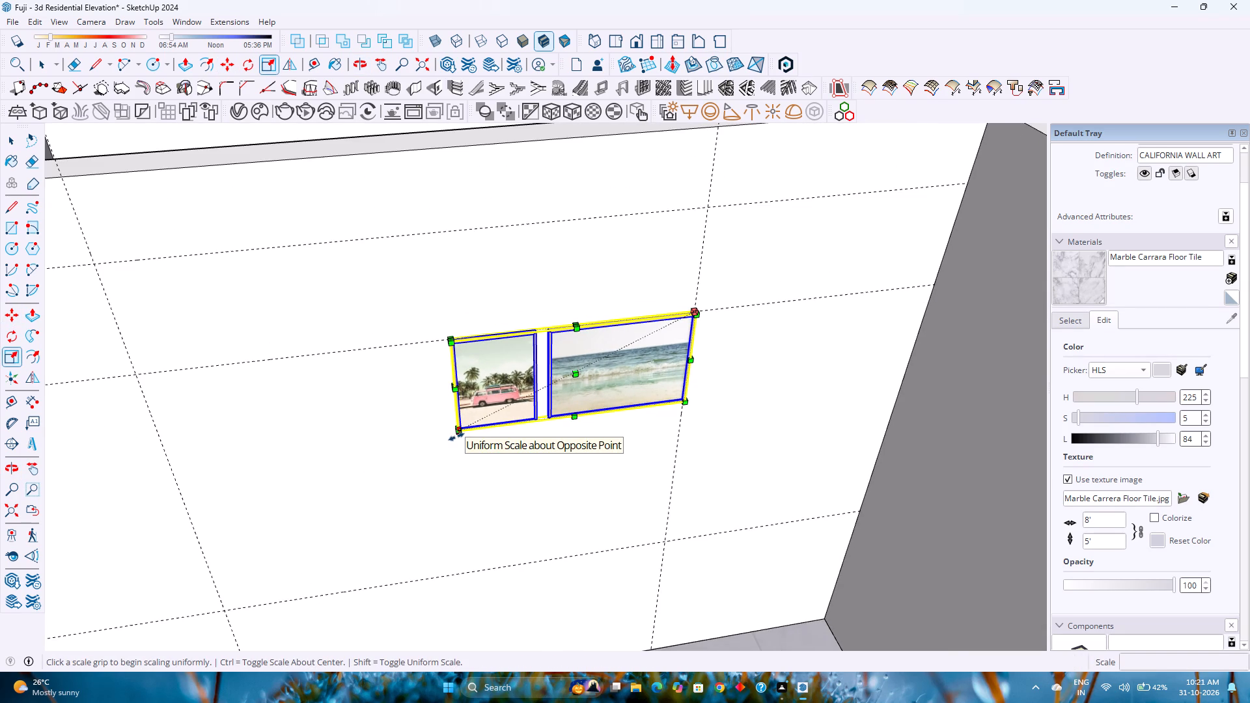
scroll(458, 439, "up", 18)
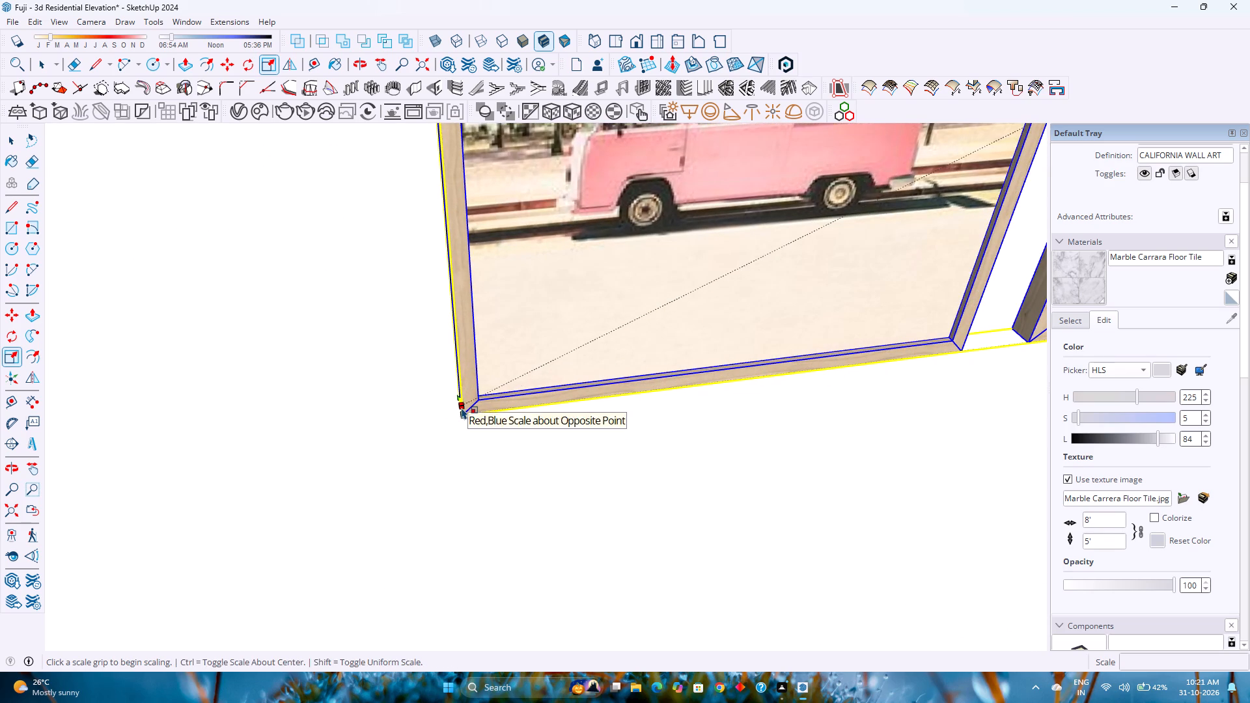
left_click(462, 407)
scroll(444, 443, "down", 20)
scroll(444, 443, "down", 2)
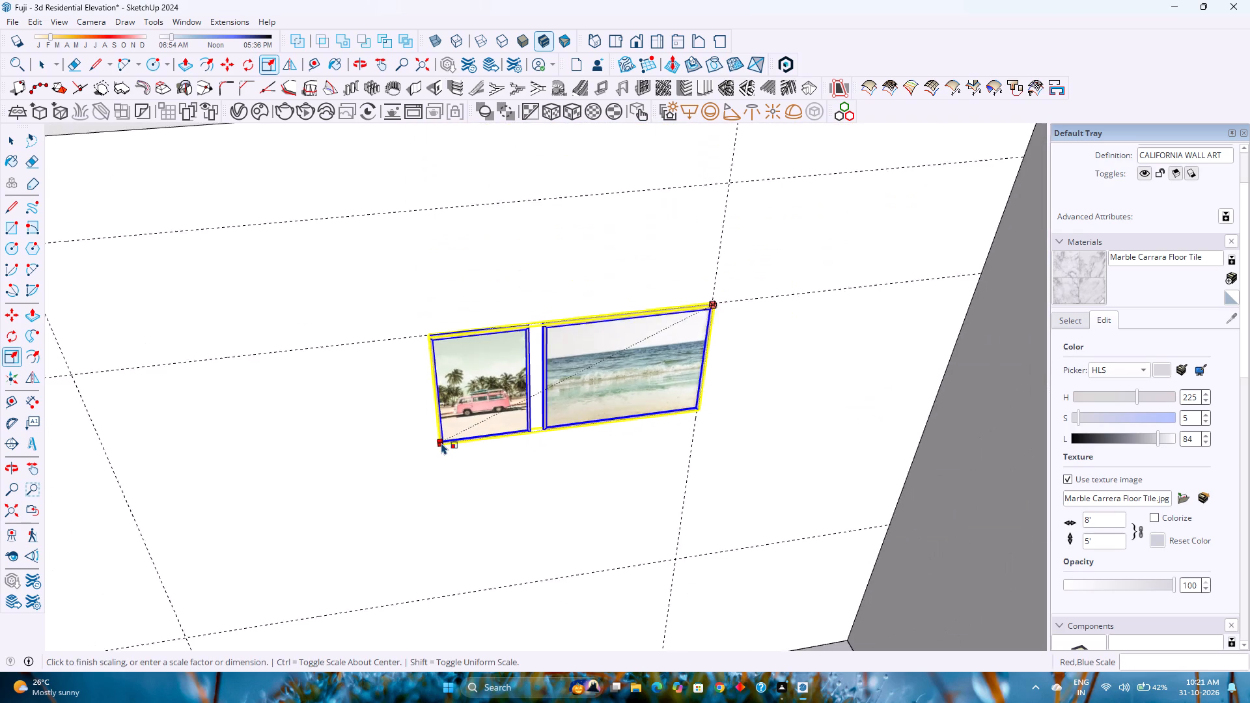
scroll(441, 443, "down", 2)
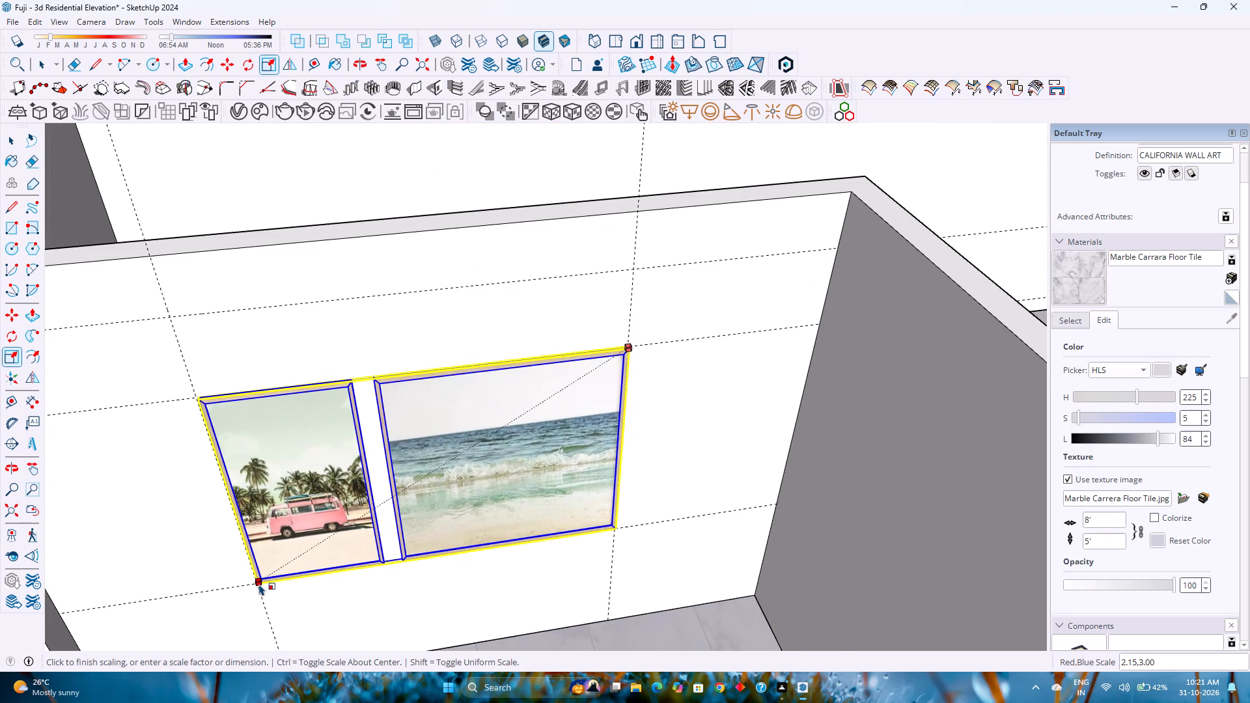
scroll(253, 584, "up", 3)
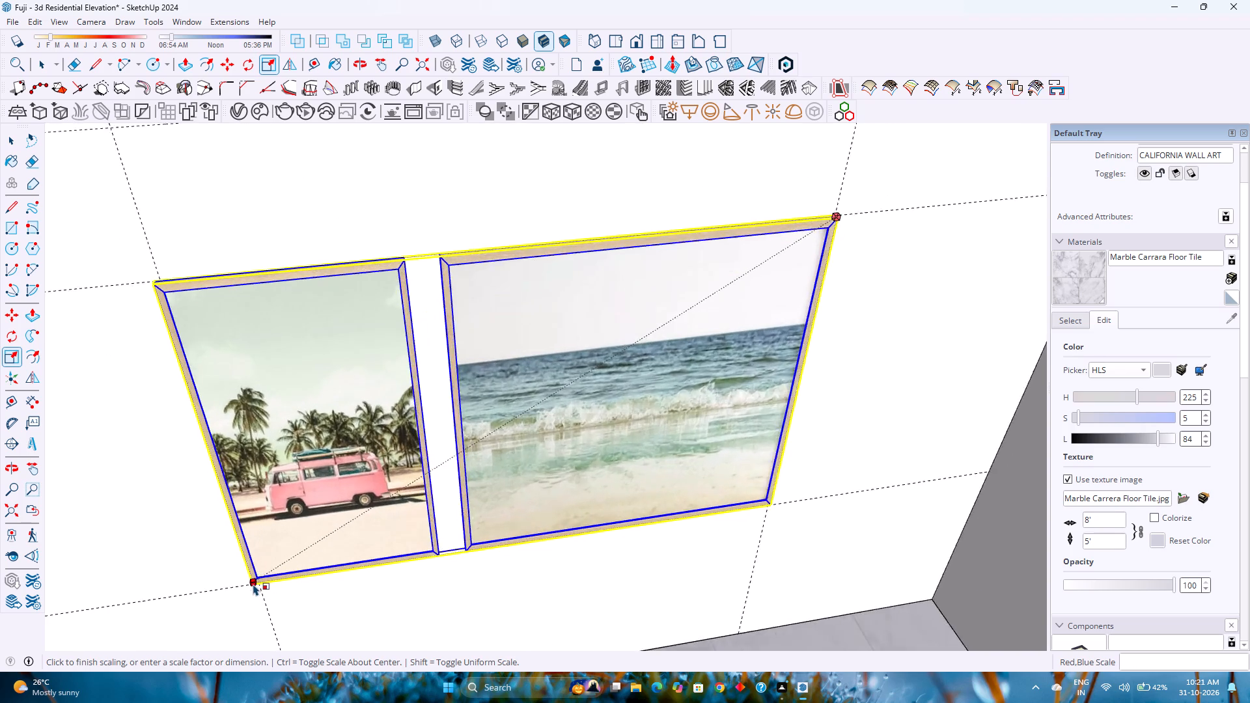
scroll(253, 584, "up", 4)
middle_click_drag(253, 584, 365, 511)
scroll(361, 514, "down", 3)
middle_click_drag(329, 542, 316, 462, "shift")
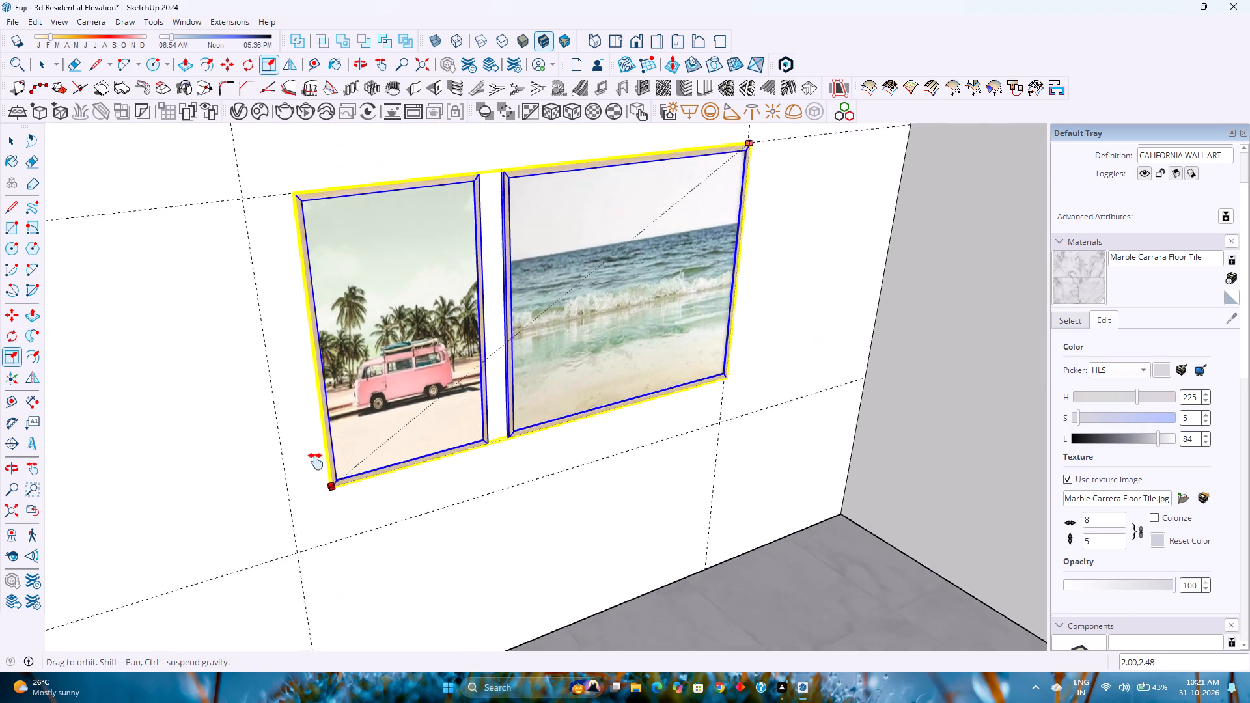
middle_click_drag(316, 462, 316, 430, "shift")
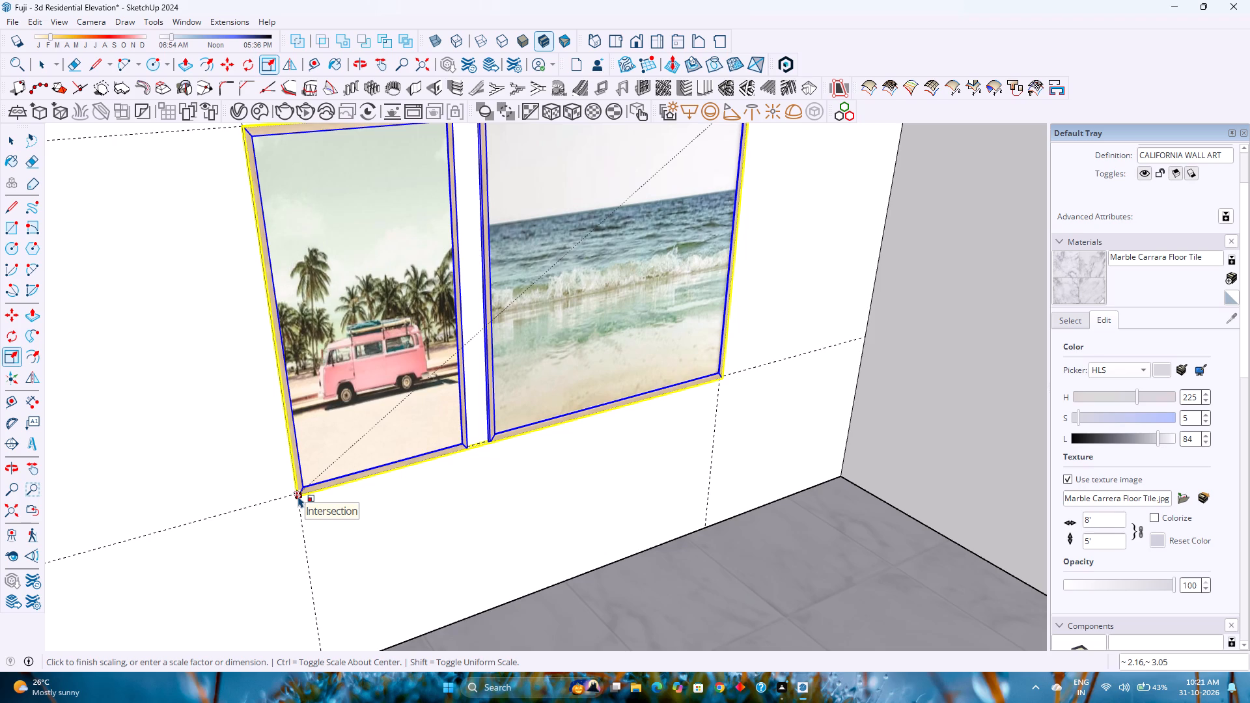
left_click(298, 493)
Fine-tune the wall art's width by scaling its left edge out to the vertical guide.
scroll(298, 493, "up", 5)
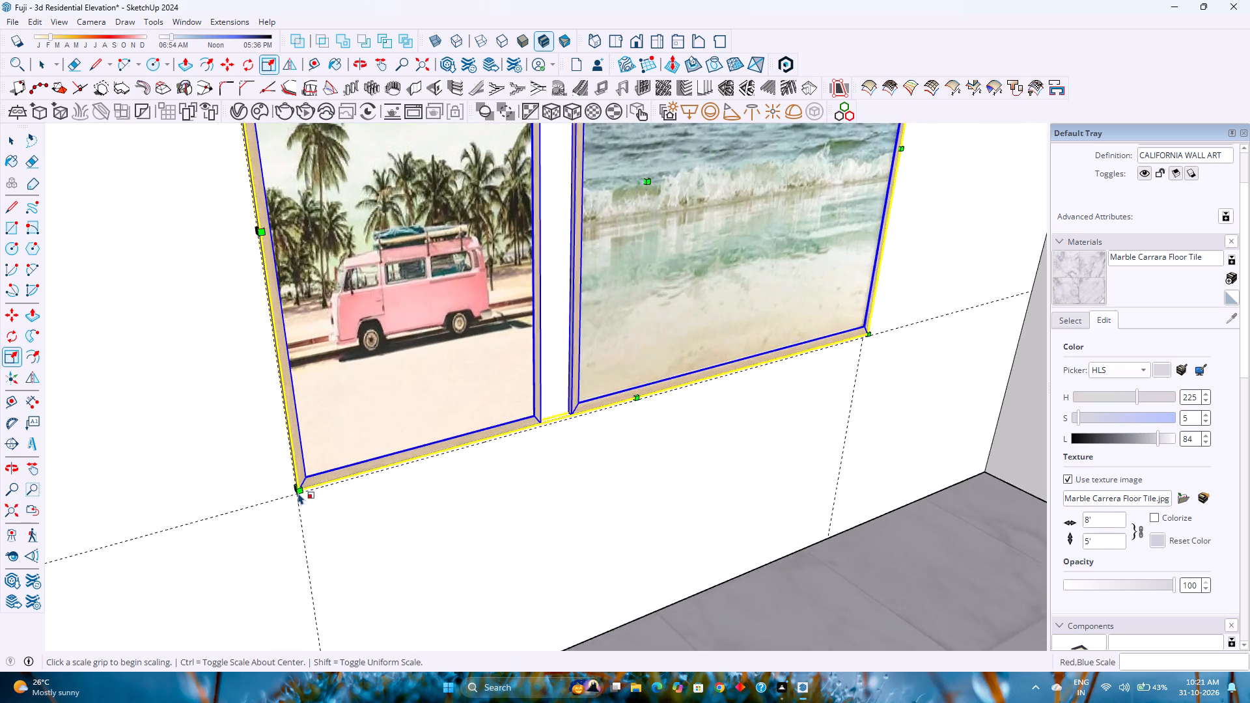
scroll(298, 493, "up", 20)
scroll(325, 480, "down", 7)
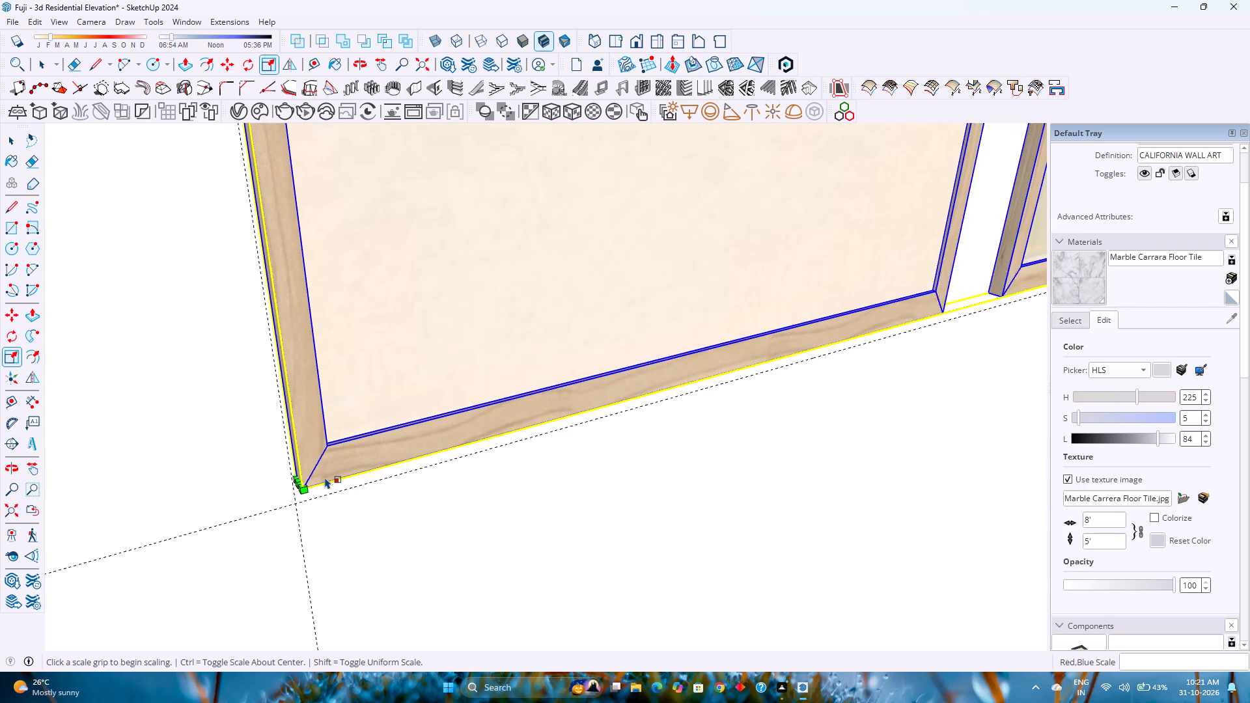
scroll(325, 477, "down", 1)
scroll(278, 191, "down", 2)
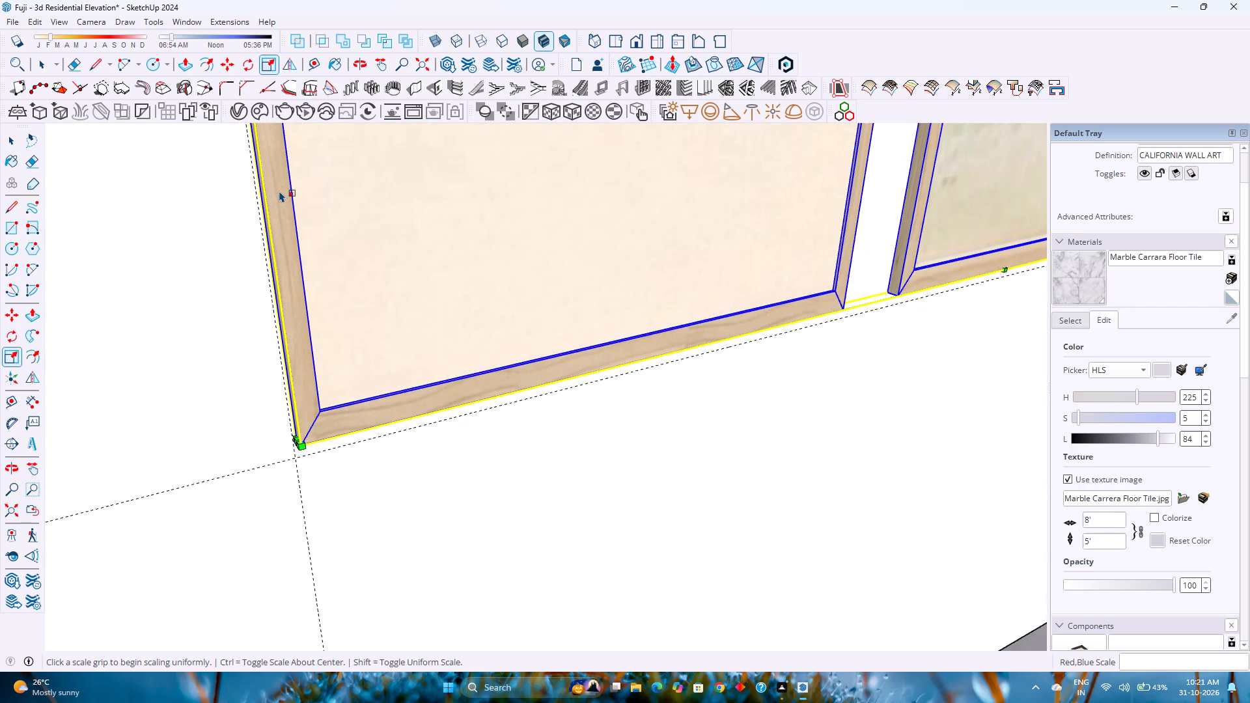
middle_click_drag(279, 191, 299, 354, "shift")
middle_click_drag(305, 383, 308, 394, "shift")
scroll(314, 328, "down", 13)
middle_click_drag(283, 223, 318, 417, "shift")
scroll(322, 322, "up", 20)
scroll(322, 322, "up", 4)
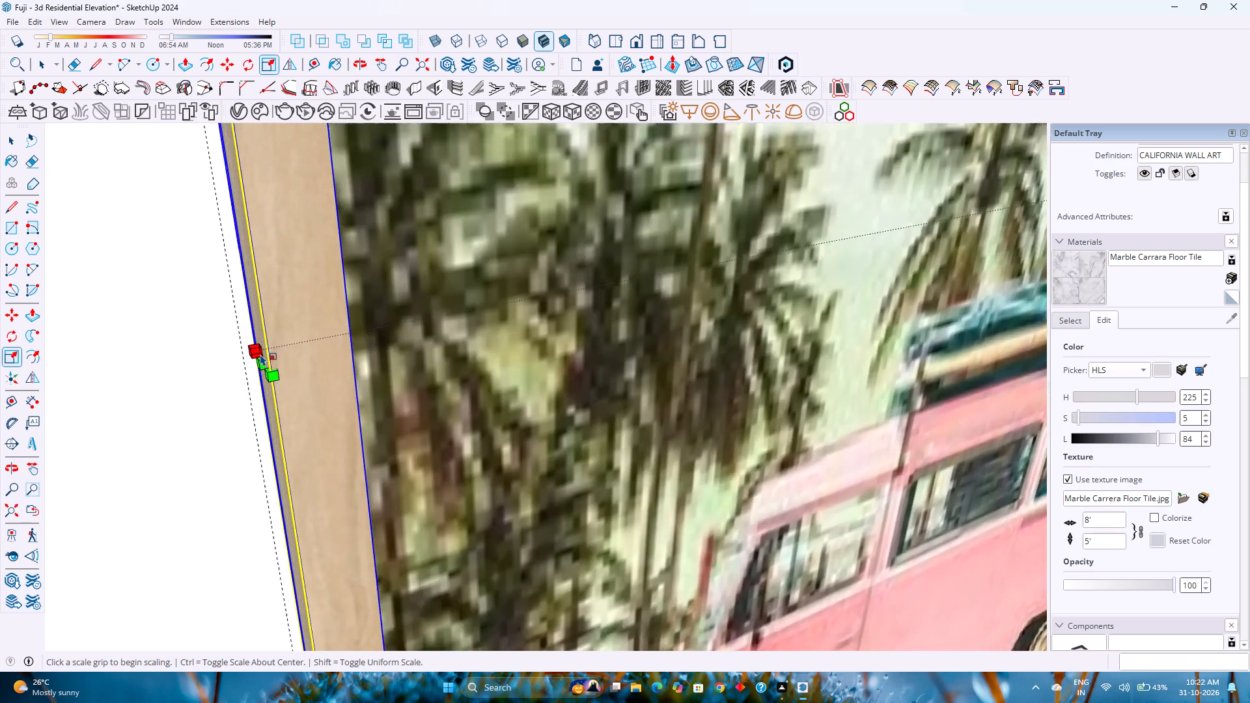
scroll(260, 354, "up", 4)
left_click(262, 363)
left_click(215, 264)
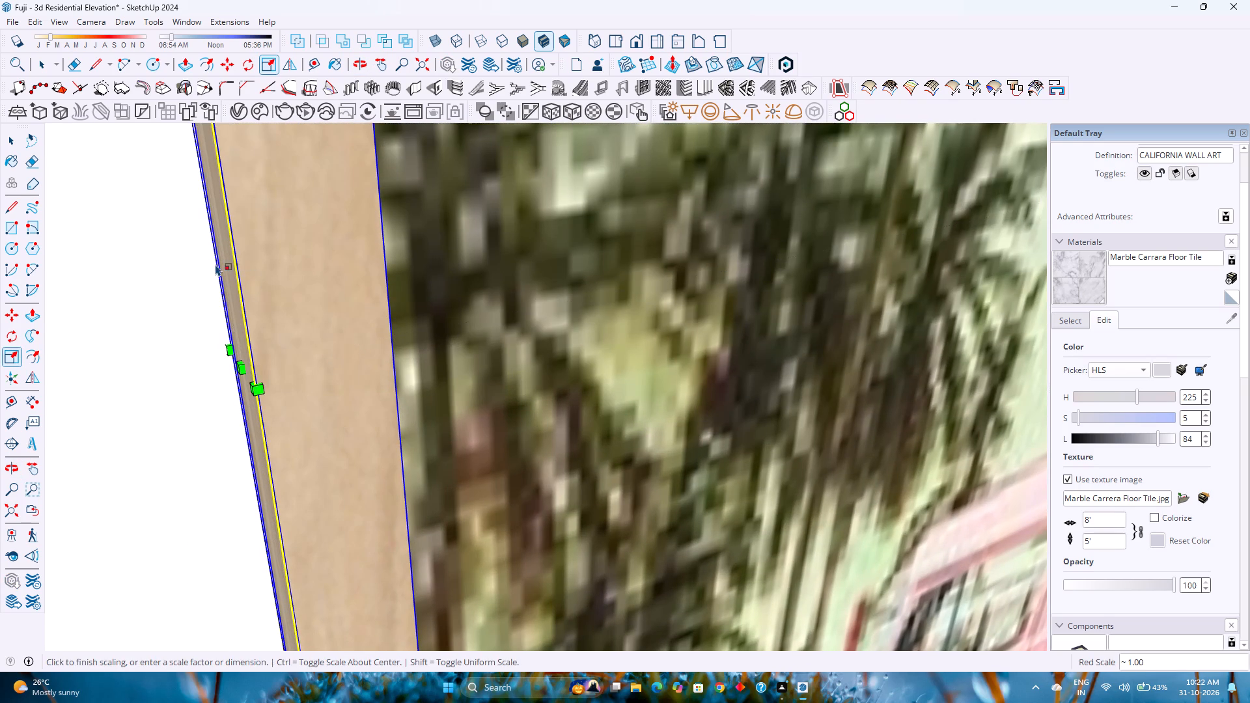
Scale the wall art's bottom edge down to the lower horizontal guide and deselect the component.
scroll(215, 264, "down", 20)
scroll(215, 264, "down", 9)
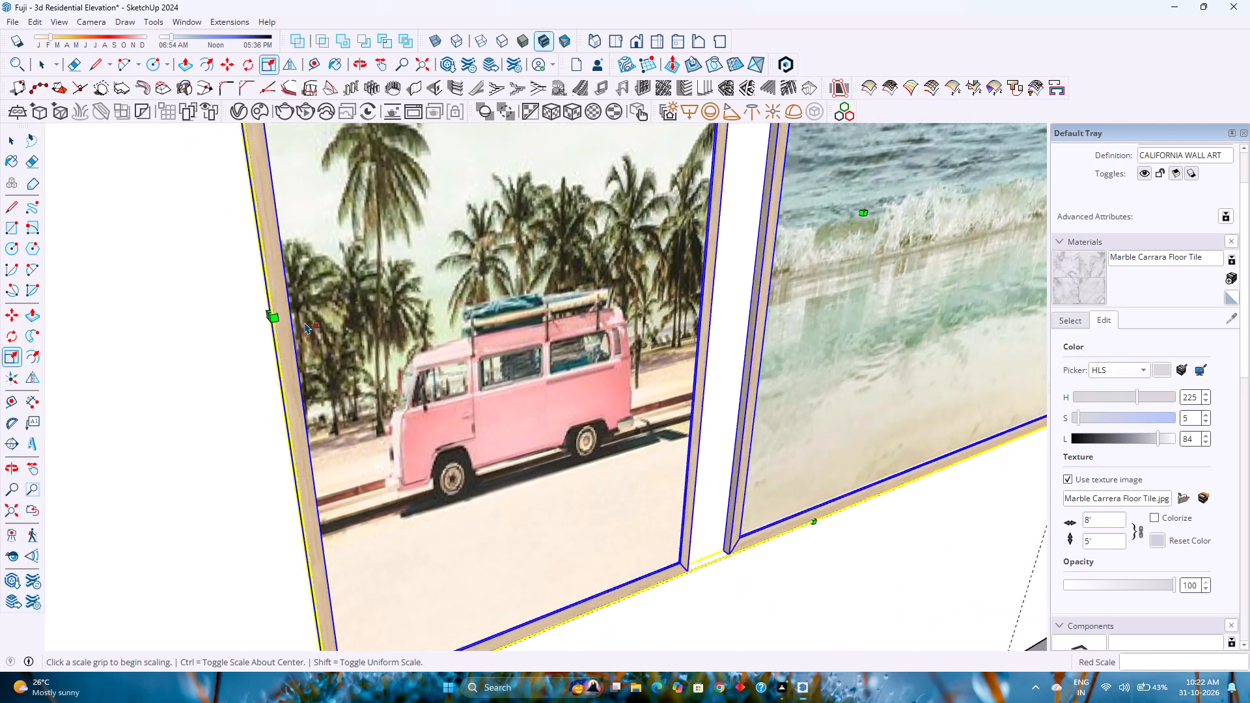
scroll(305, 322, "down", 7)
middle_click(505, 404)
middle_click(505, 404)
middle_click_drag(505, 404, 430, 335)
middle_click_drag(566, 425, 559, 422)
middle_click_drag(556, 419, 397, 289)
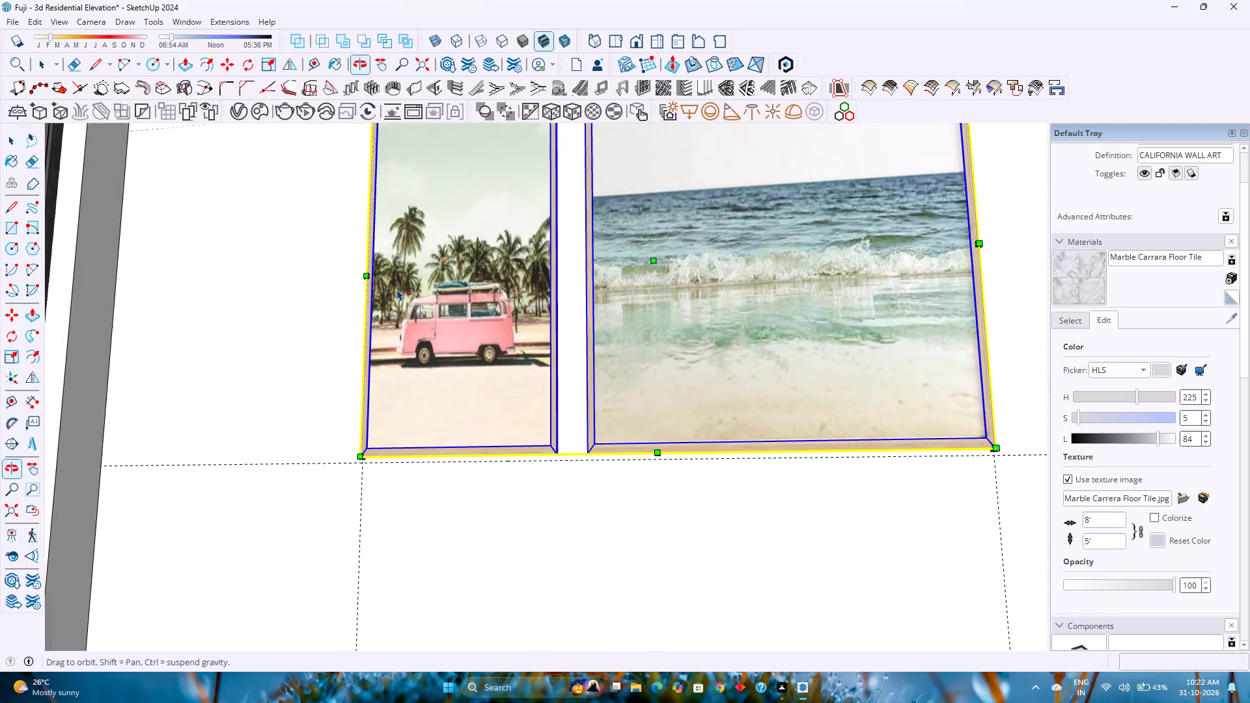
middle_click_drag(397, 289, 398, 290)
scroll(593, 493, "up", 8)
middle_click_drag(660, 457, 553, 365)
scroll(745, 428, "up", 4)
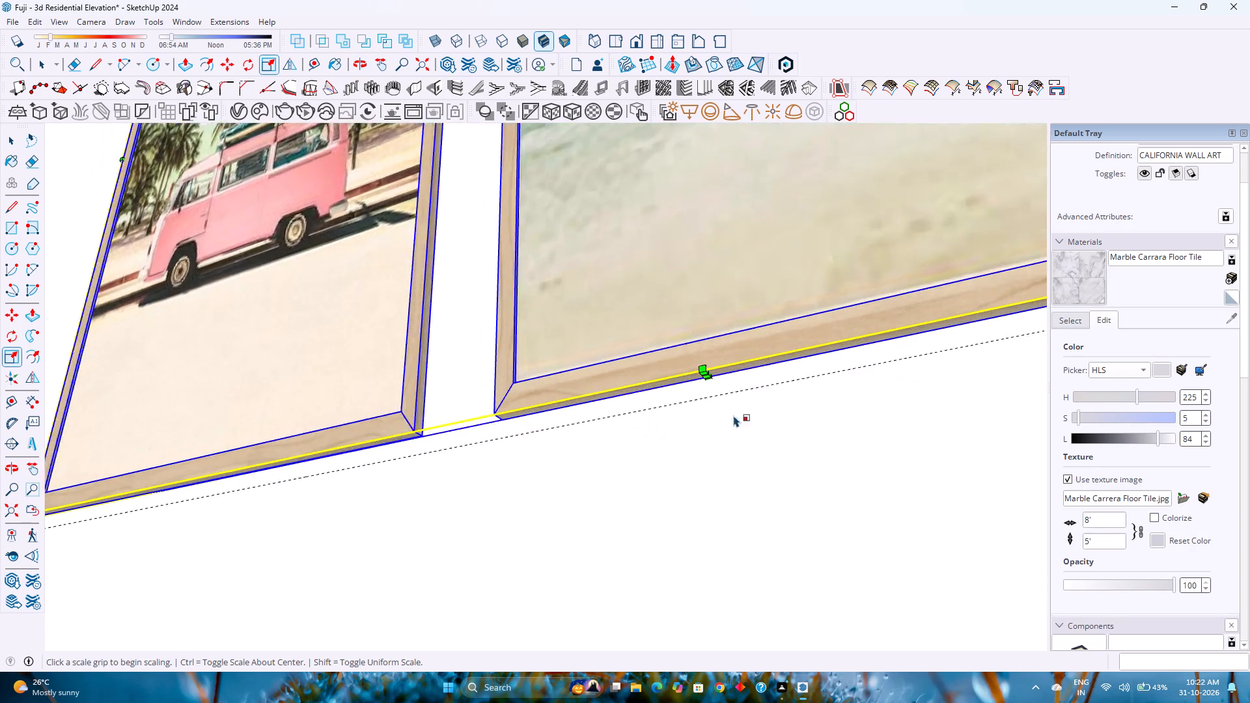
scroll(734, 415, "up", 8)
scroll(697, 364, "up", 3)
left_click(699, 351)
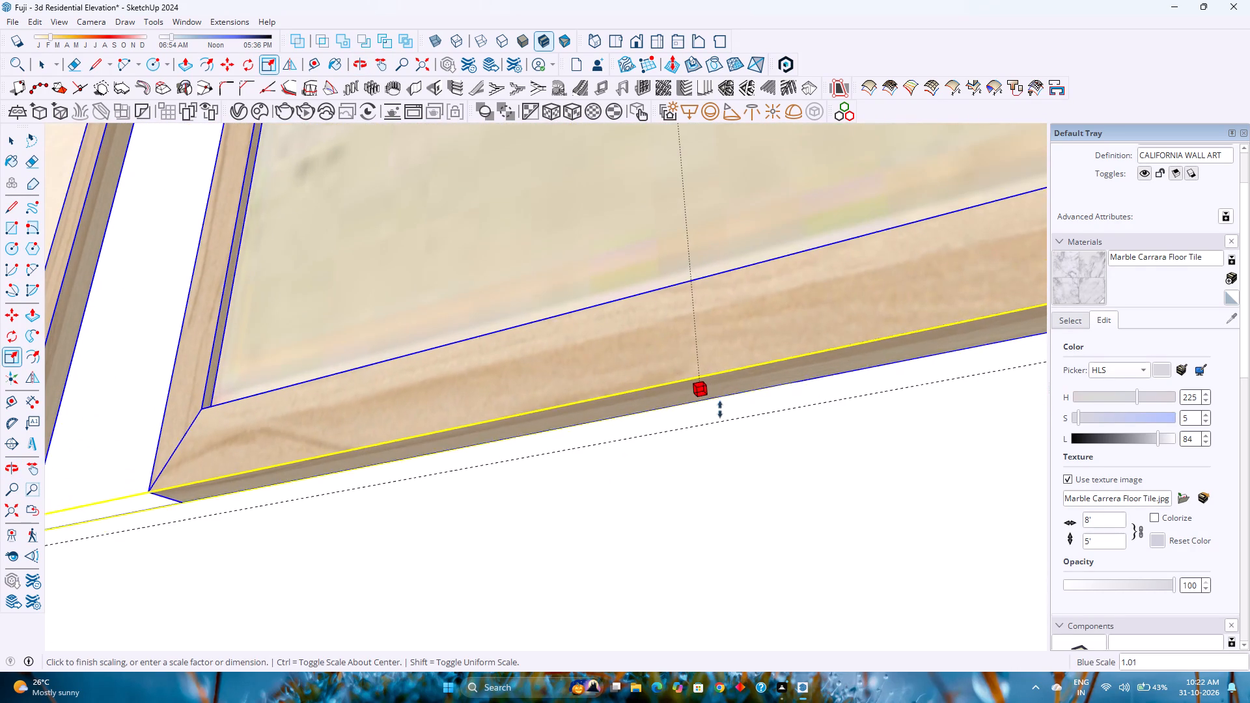
scroll(695, 398, "down", 15)
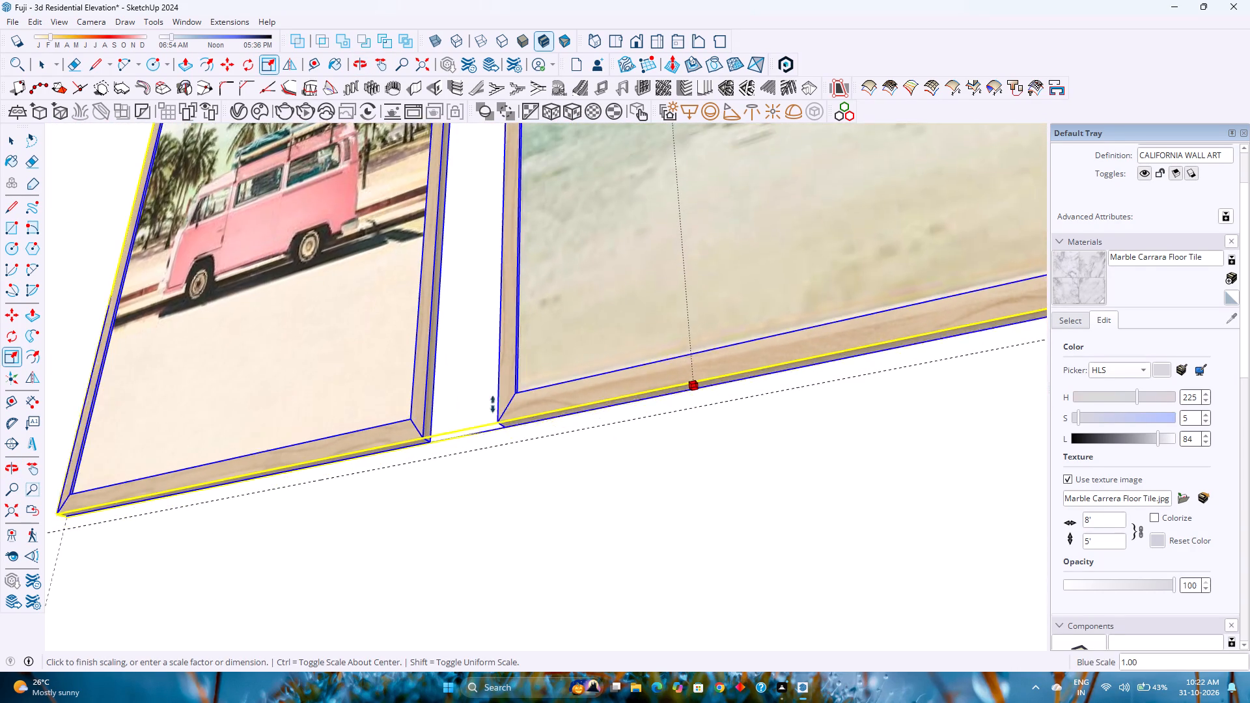
scroll(346, 419, "down", 13)
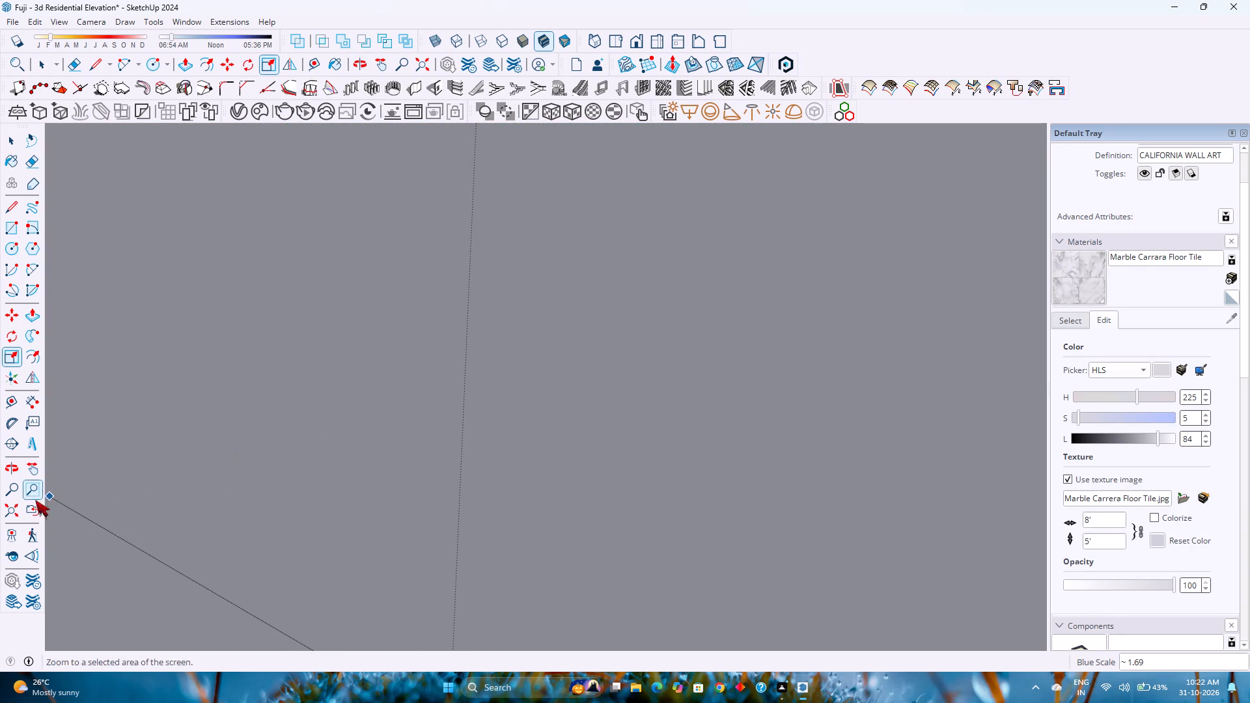
left_click(13, 516)
middle_click_drag(271, 478, 351, 621)
middle_click(351, 621)
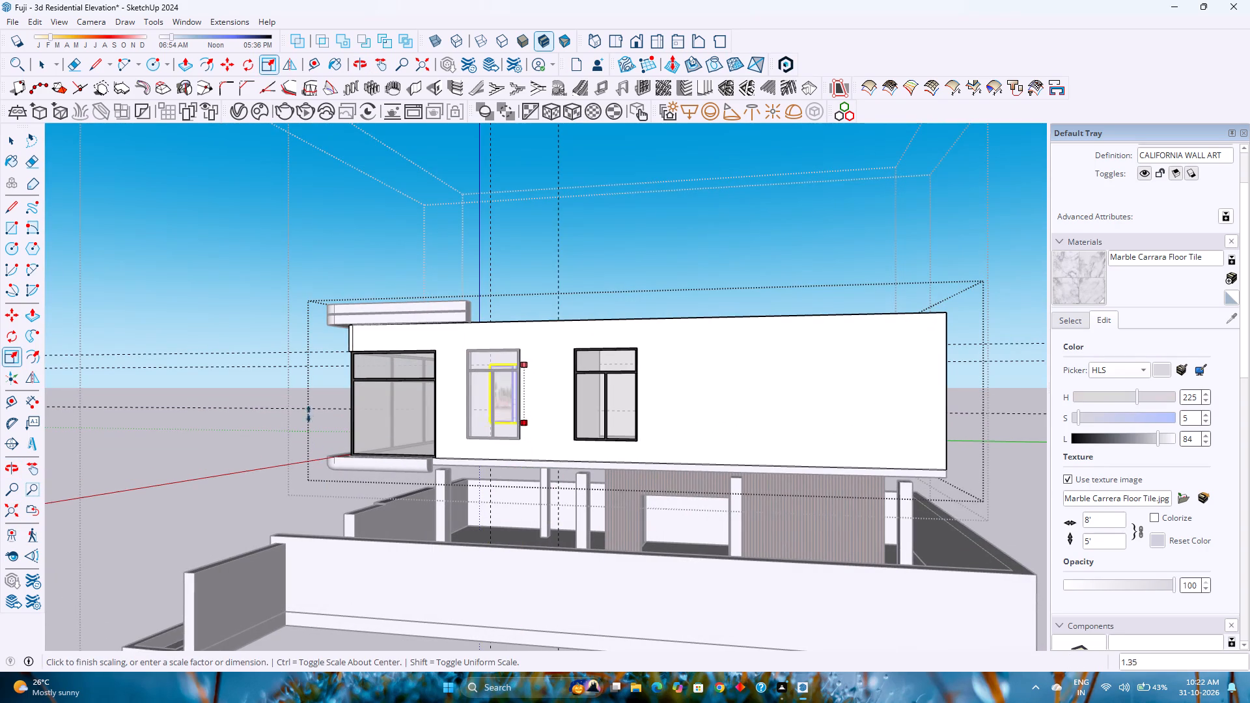
left_click(296, 405)
middle_click_drag(324, 408, 553, 536)
middle_click(553, 536)
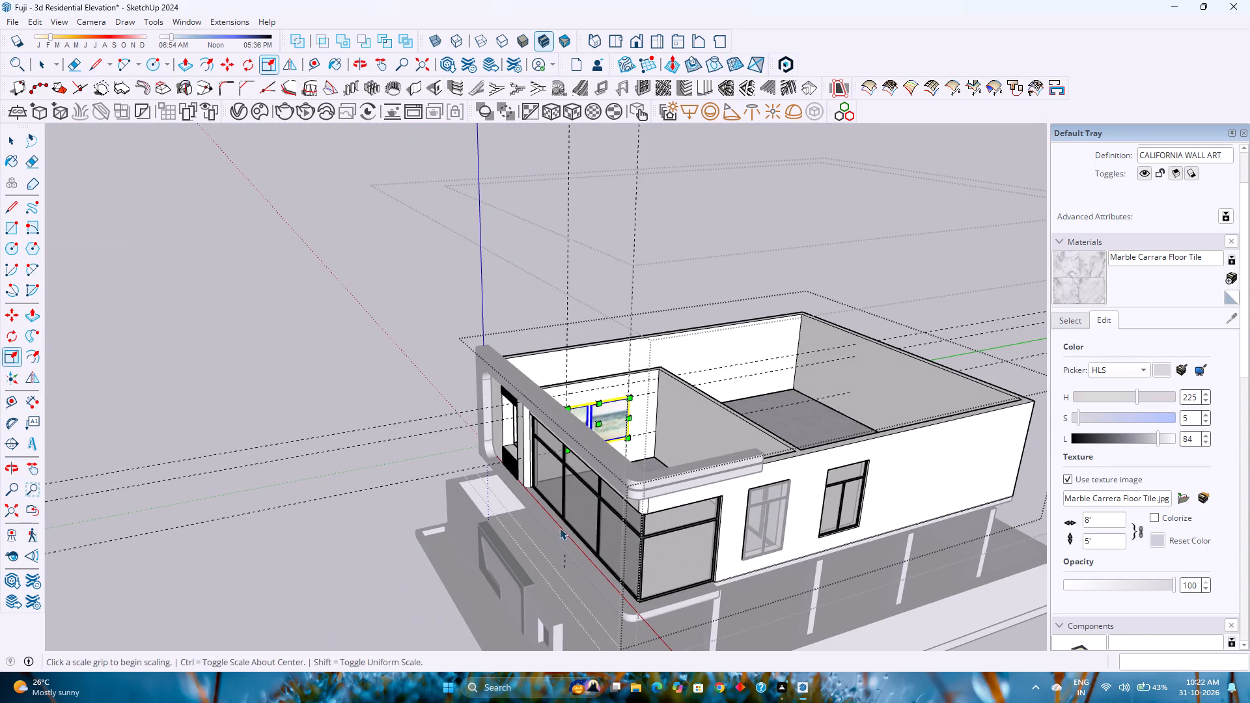
key("space")
key("Escape")
Delete all the guides left around the two framed wall art pieces.
scroll(623, 446, "up", 10)
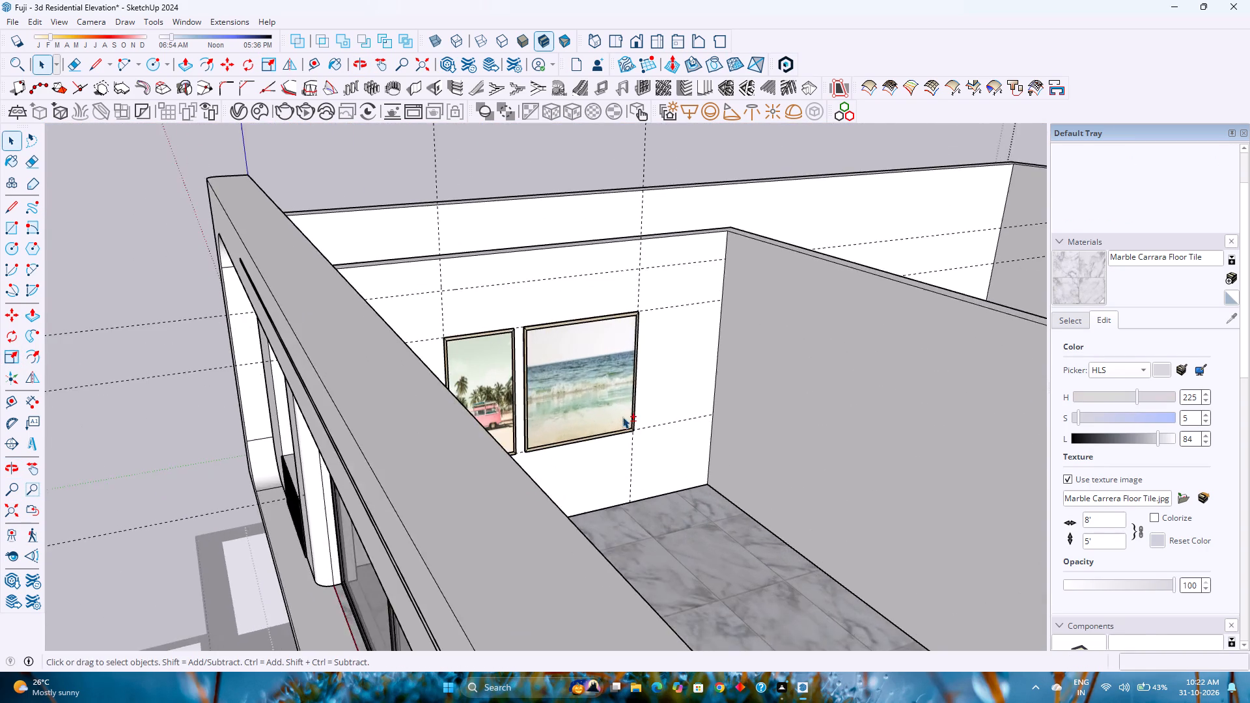
middle_click_drag(622, 416, 503, 503, "shift")
middle_click_drag(498, 496, 596, 527)
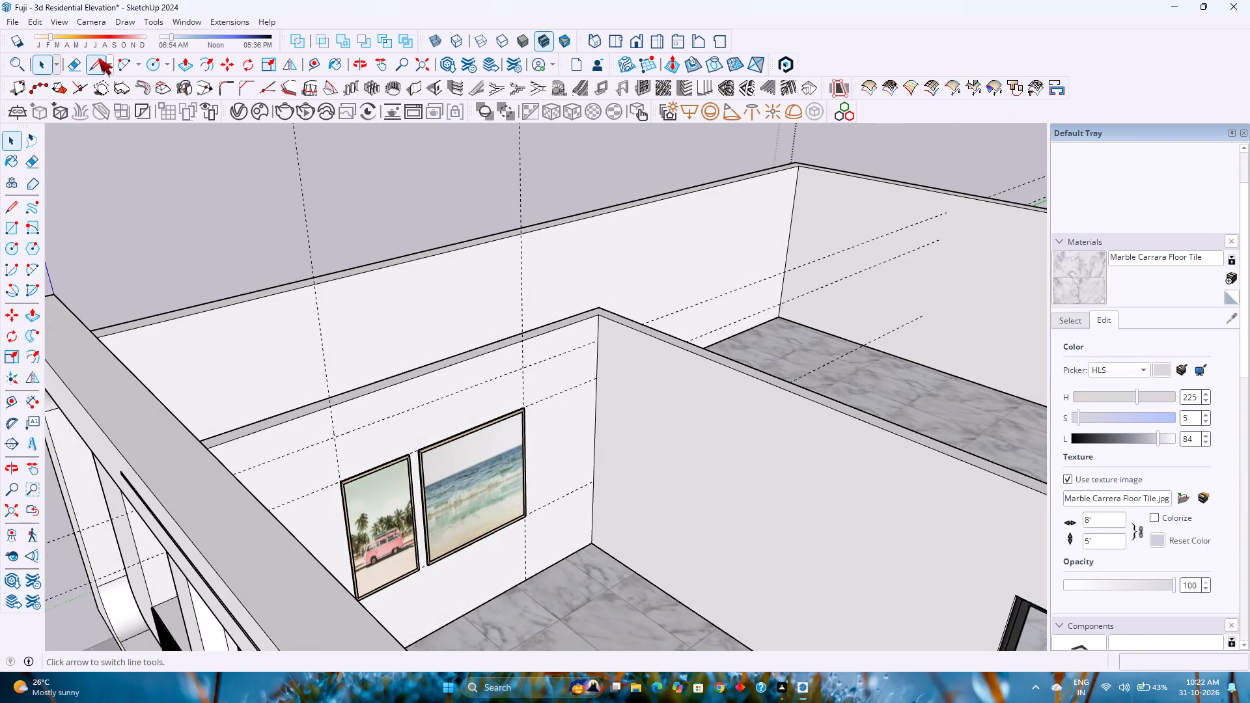
left_click(36, 23)
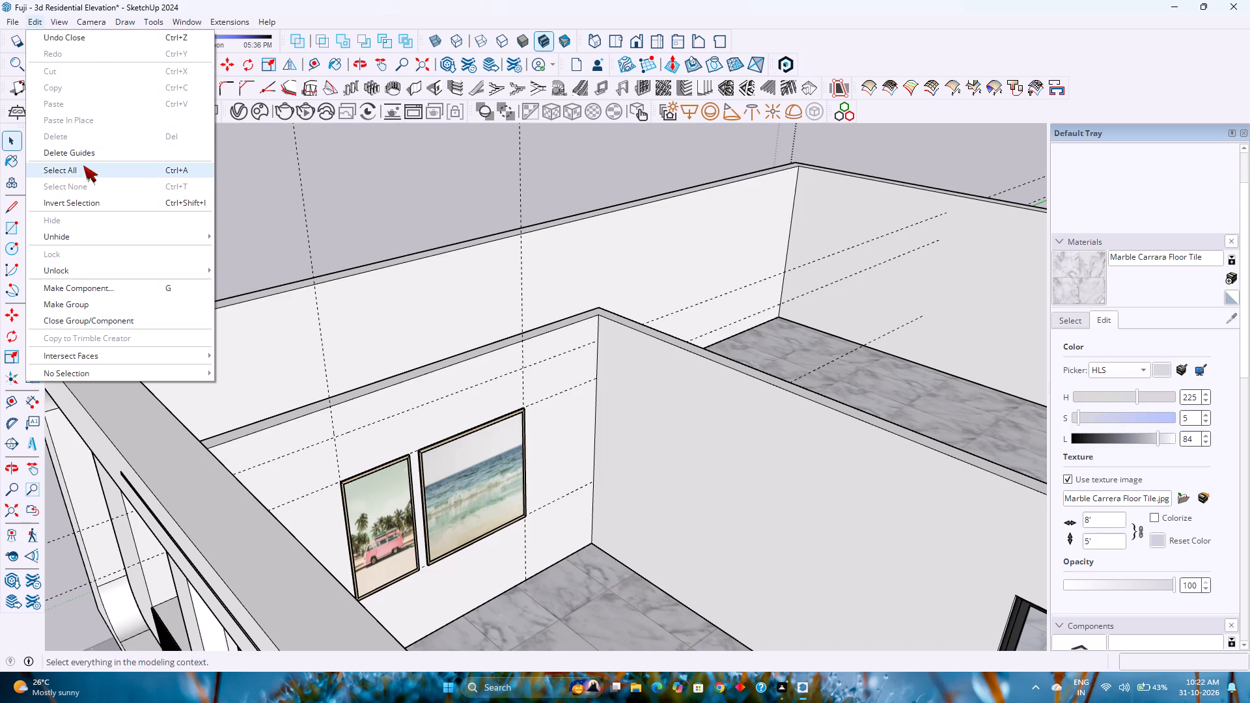
left_click(85, 154)
Place a horizontal guide 2'6" above the floor edge on the wall with the sliding door.
scroll(430, 442, "down", 8)
middle_click_drag(418, 446, 313, 415, "shift")
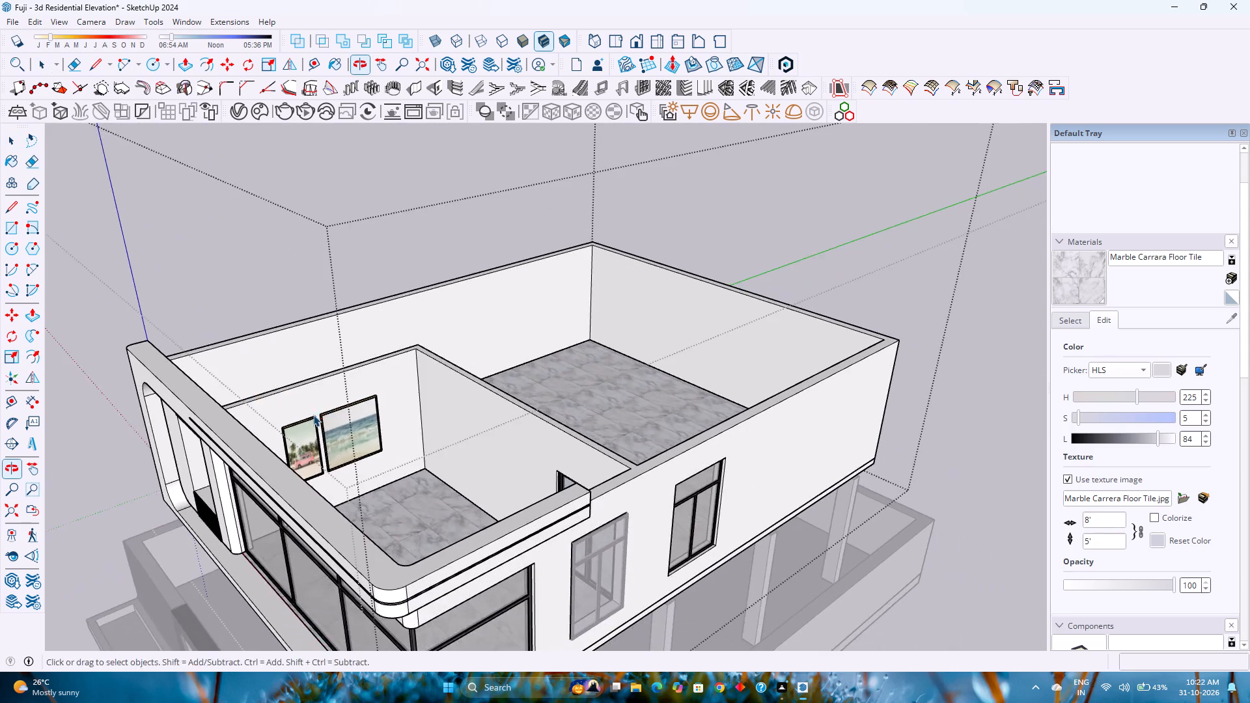
middle_click_drag(345, 426, 512, 493)
scroll(533, 512, "up", 3)
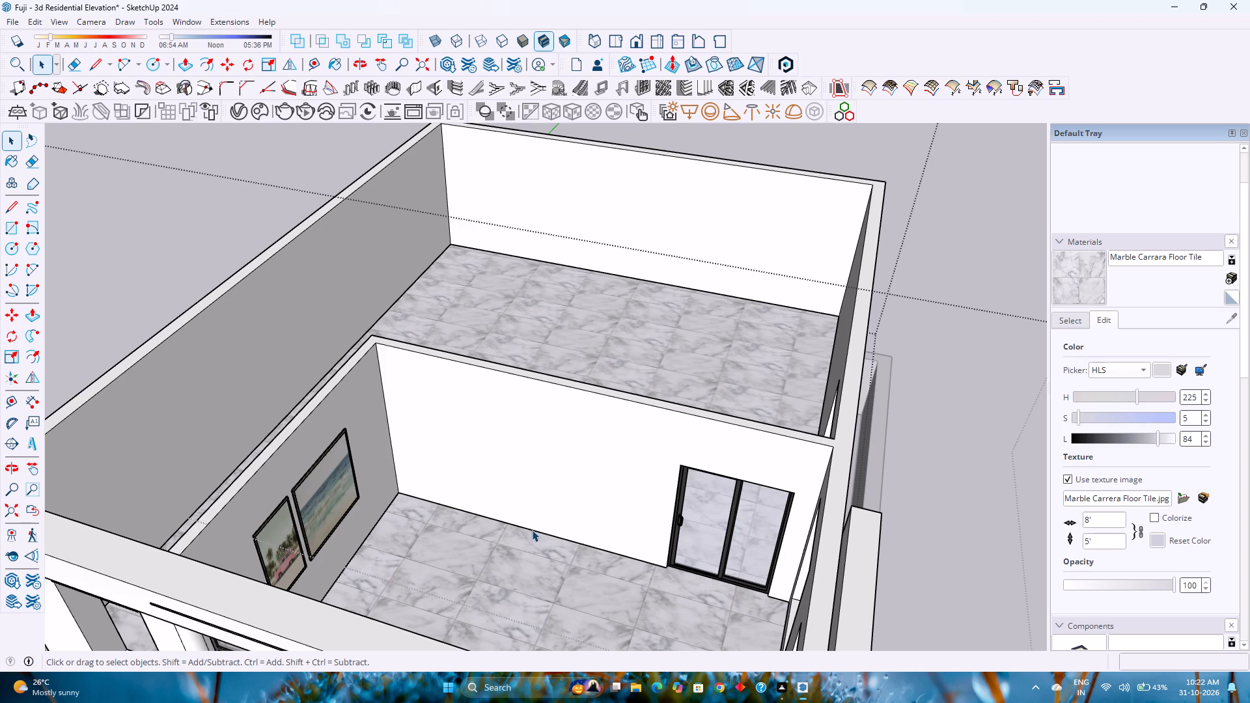
double_click(546, 484)
scroll(546, 484, "up", 8)
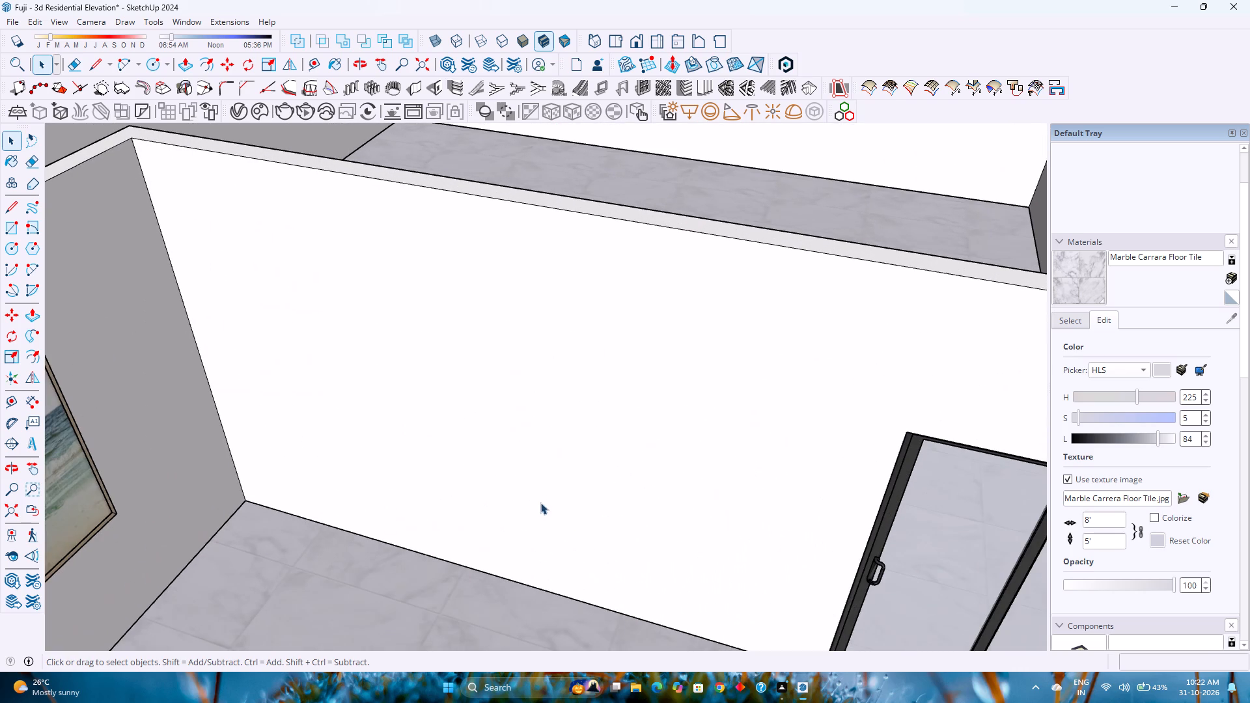
scroll(536, 498, "down", 1)
middle_click(535, 480)
middle_click_drag(533, 480, 482, 445)
scroll(482, 445, "down", 5)
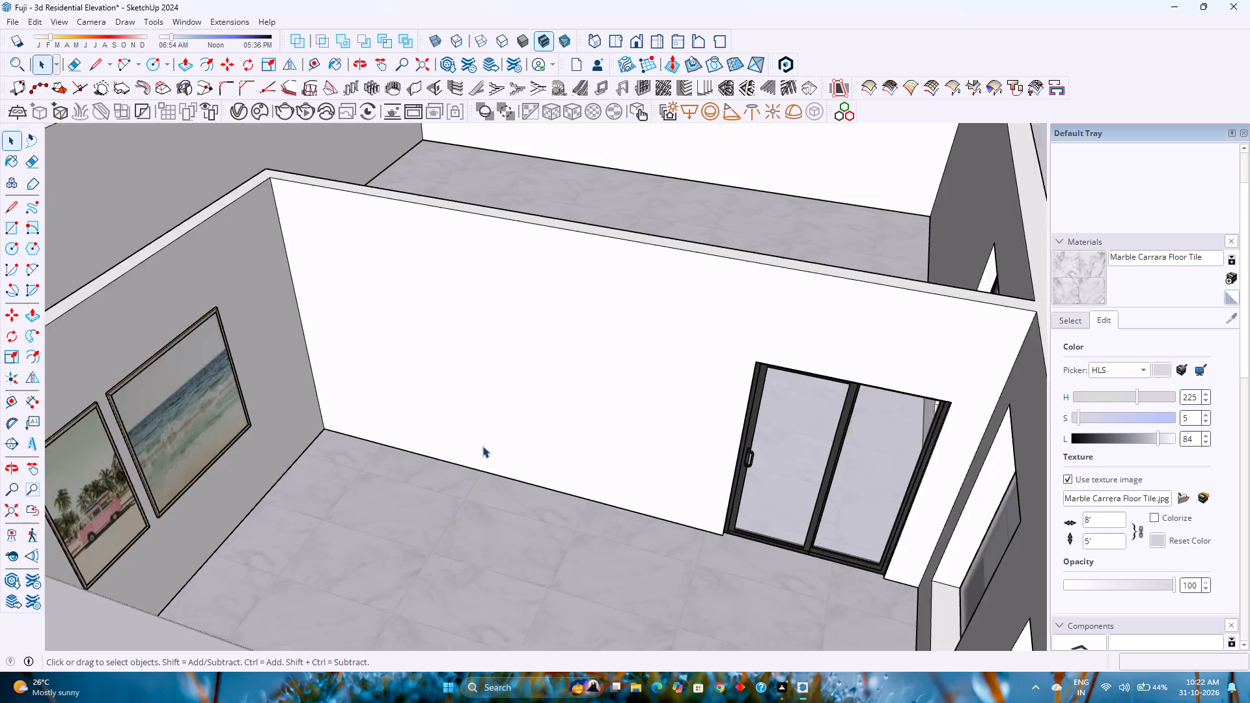
middle_click_drag(542, 463, 528, 457)
middle_click_drag(501, 450, 495, 450)
left_click(317, 63)
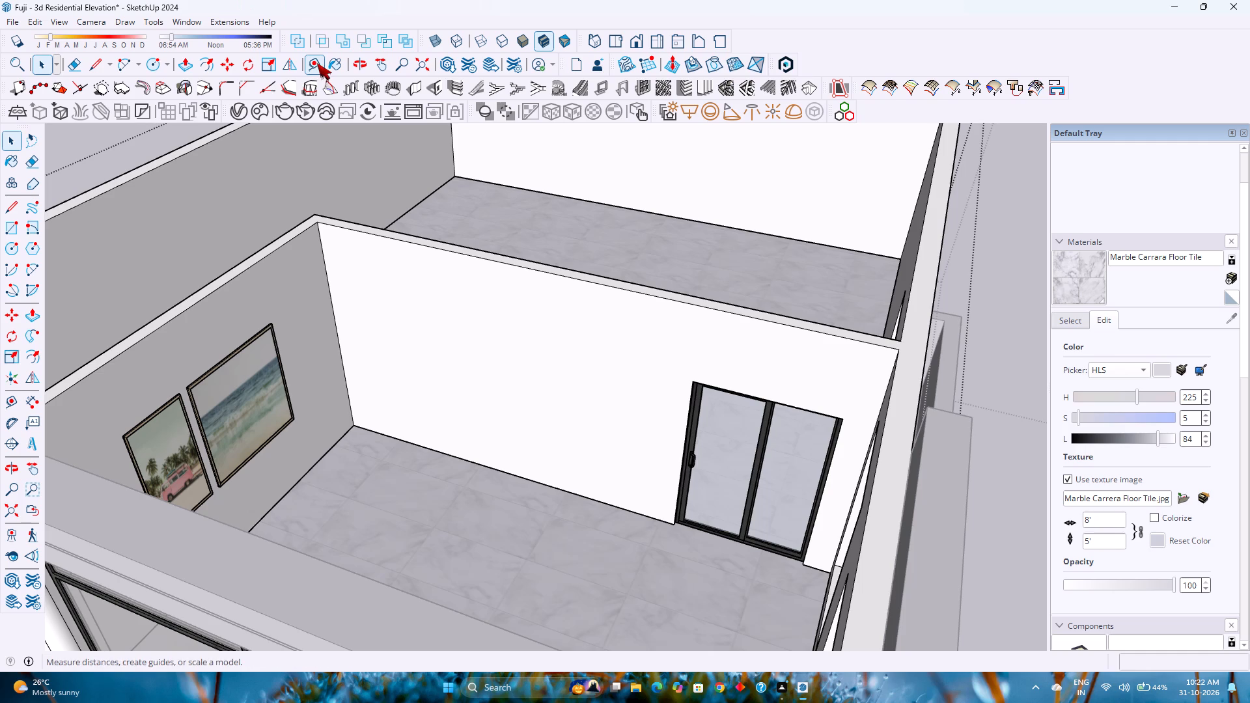
left_click(457, 455)
type("2'")
key("6")
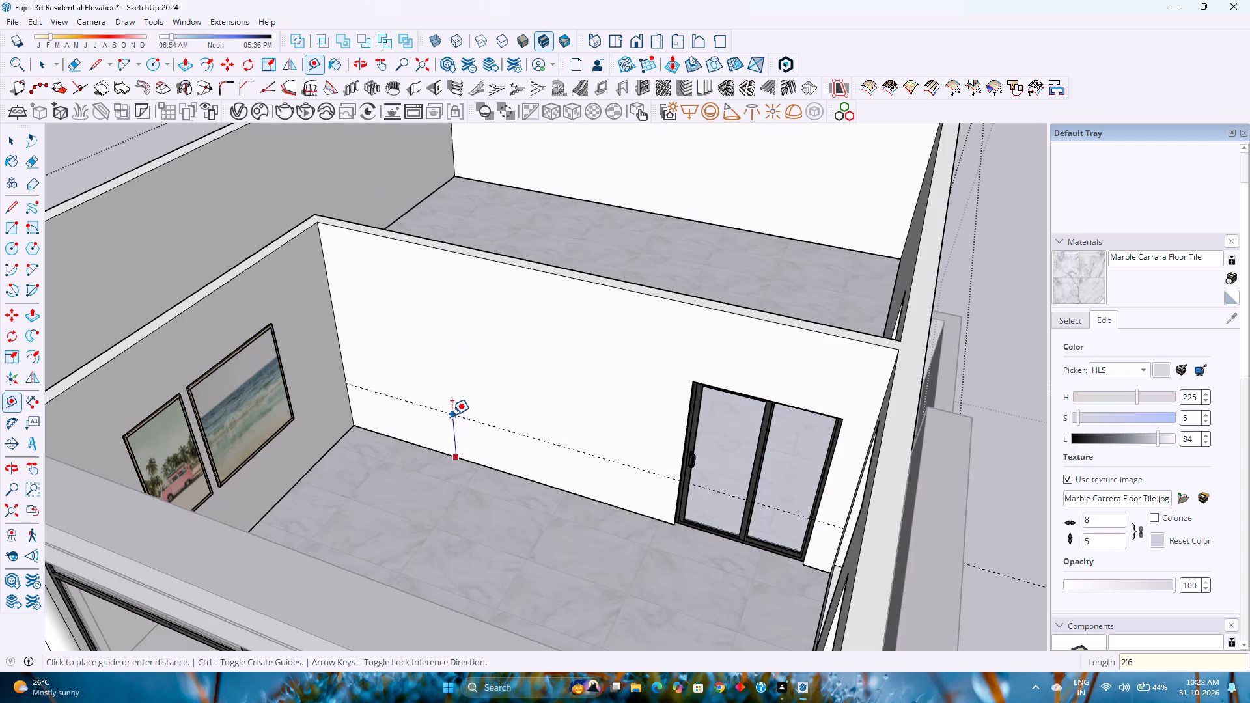
key("shift+quotedbl")
key("Return")
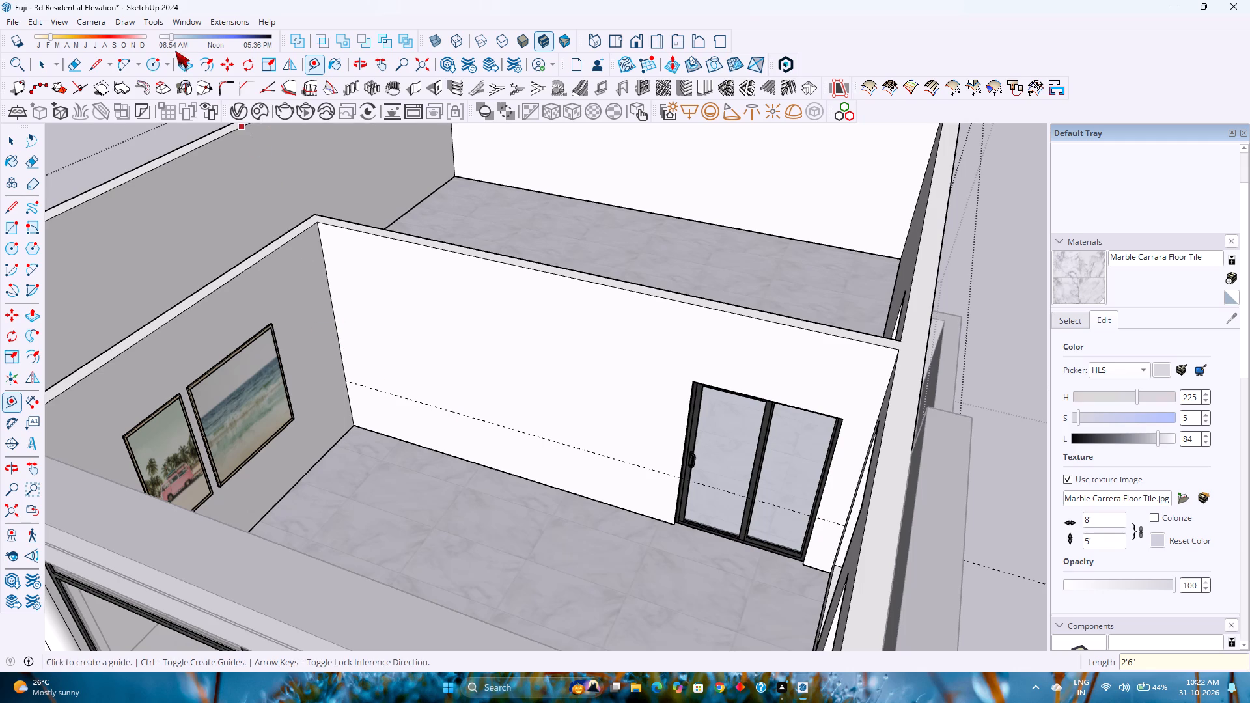
Open 3D Warehouse and browse the Wall Arts models for another wall piece.
left_click(180, 22)
left_click(245, 118)
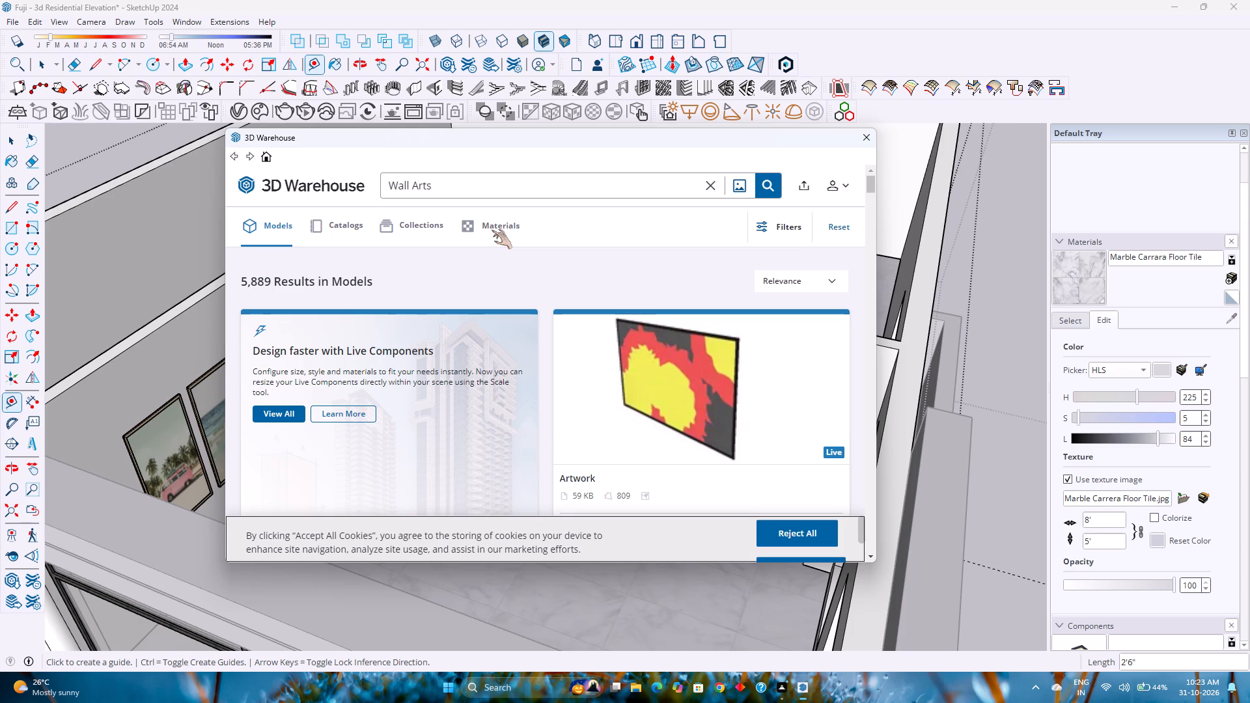
scroll(488, 380, "down", 6)
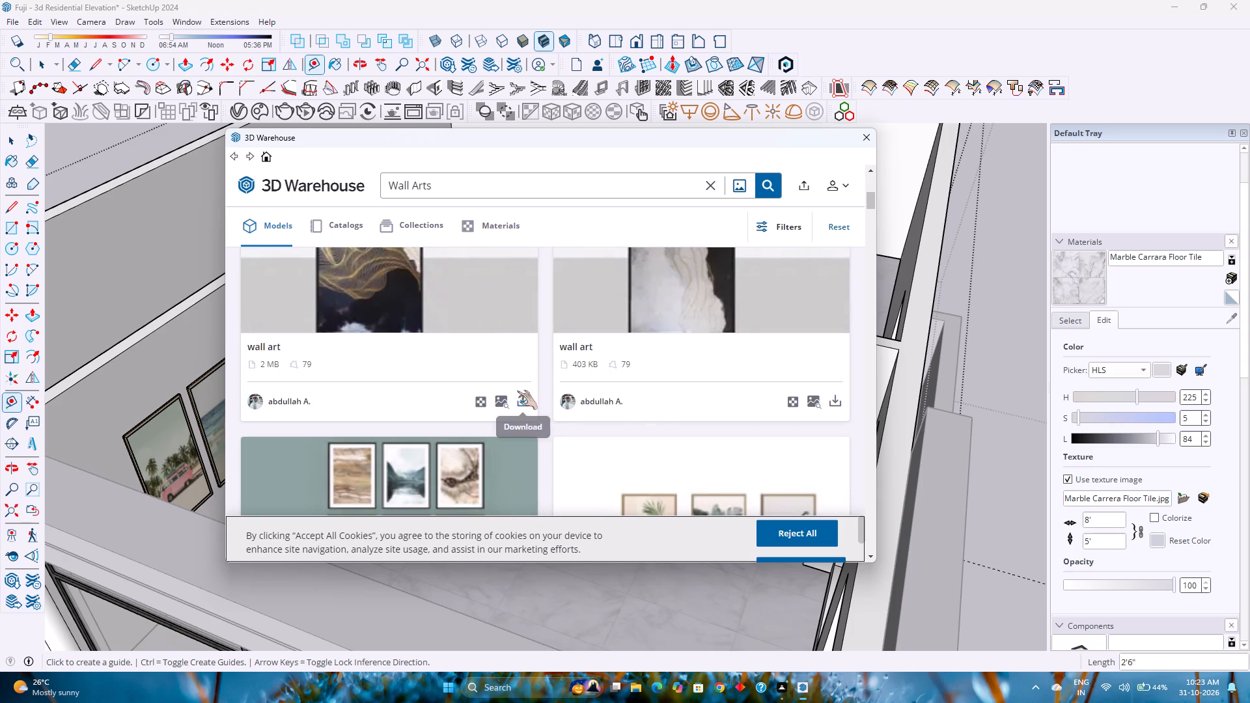
scroll(517, 391, "down", 11)
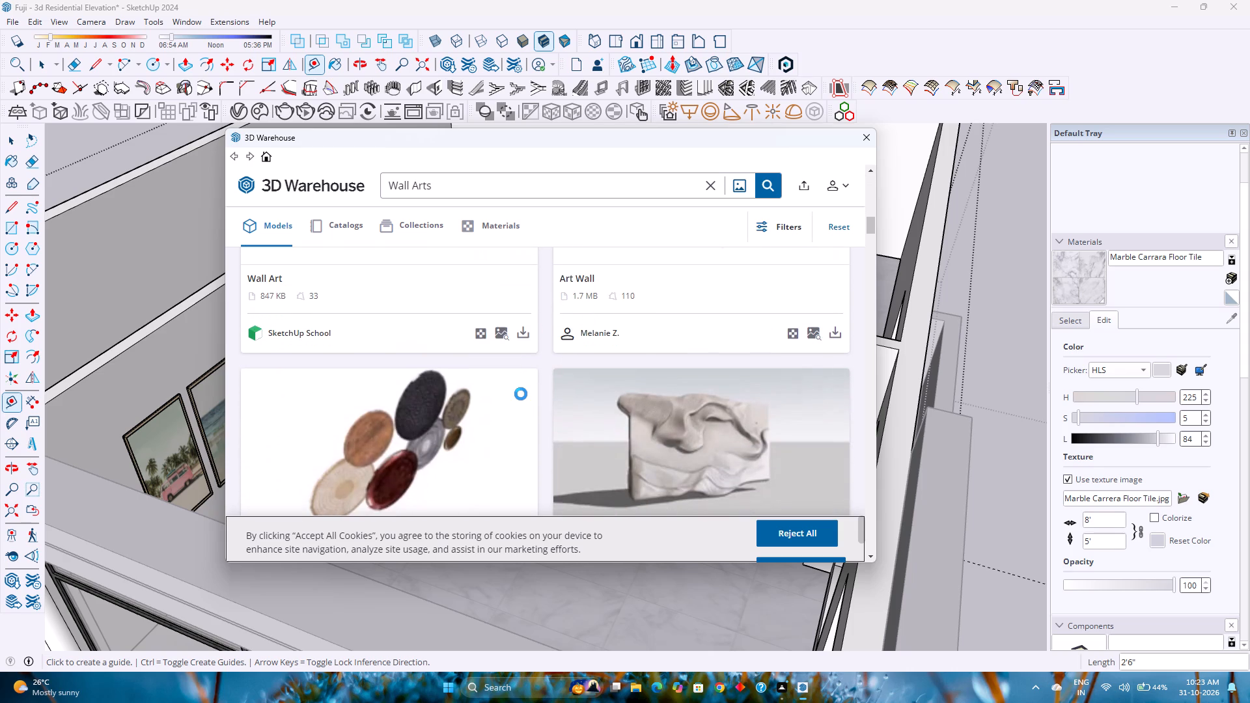
scroll(521, 394, "down", 7)
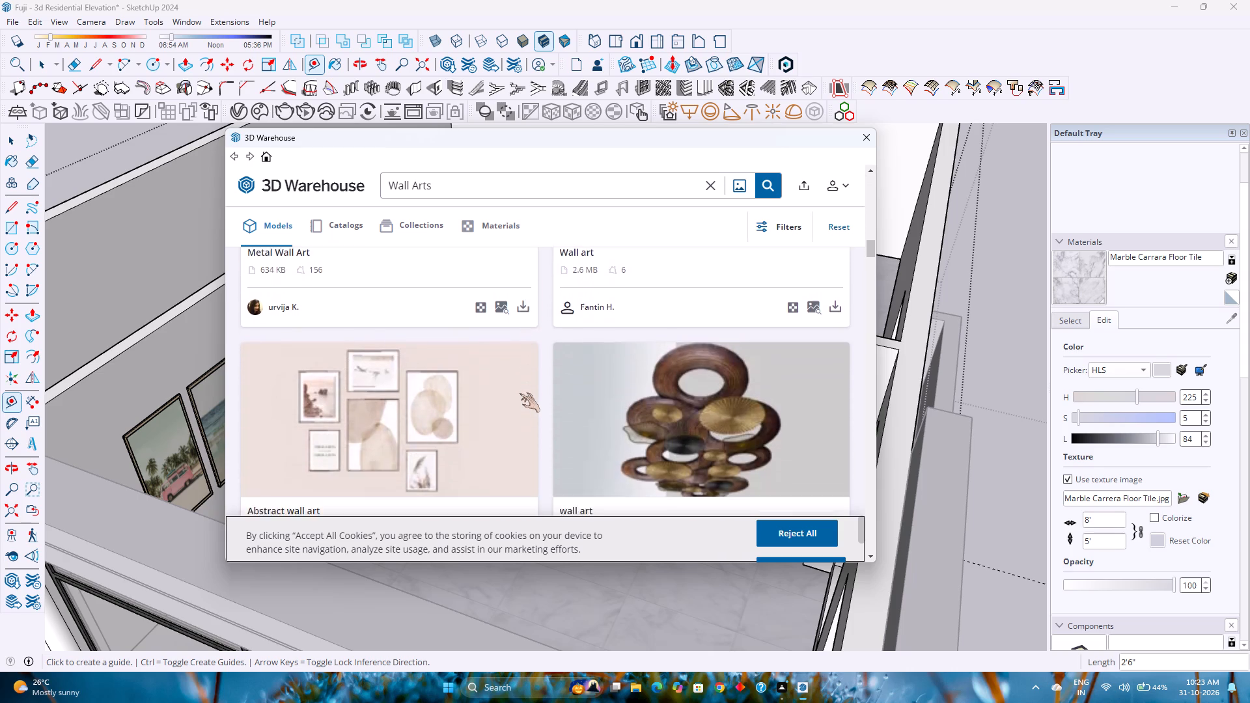
scroll(520, 393, "down", 9)
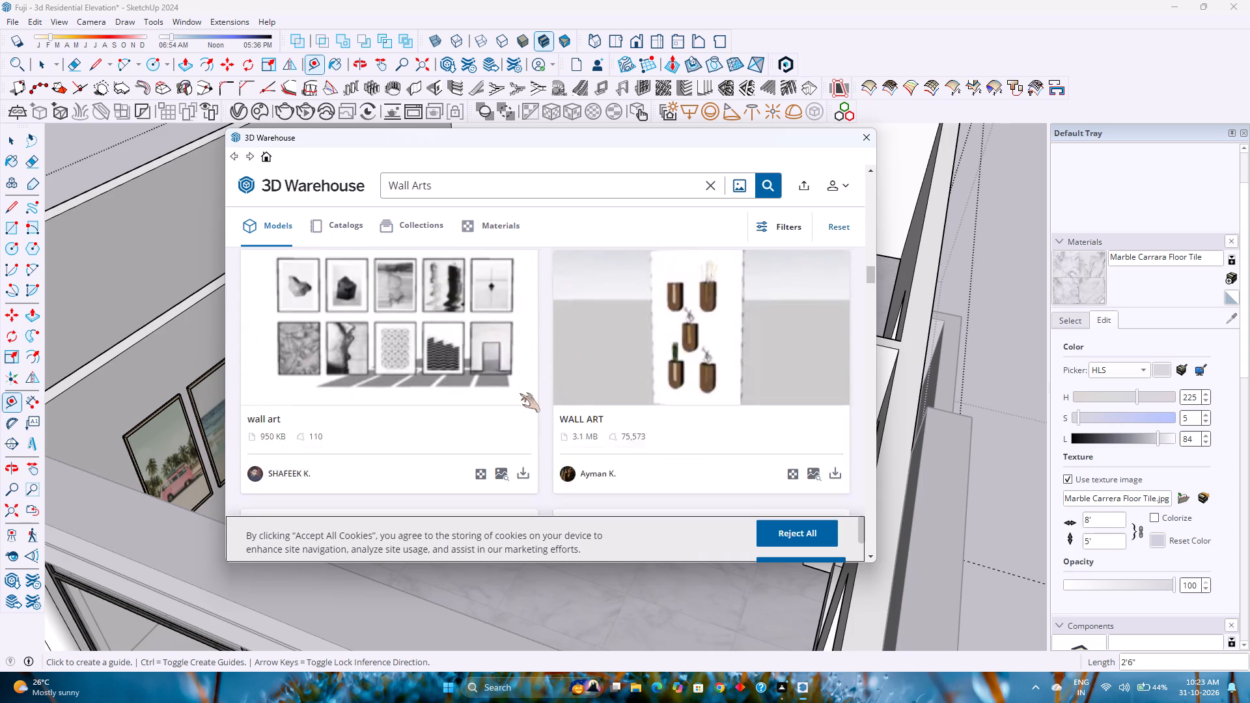
scroll(520, 393, "down", 7)
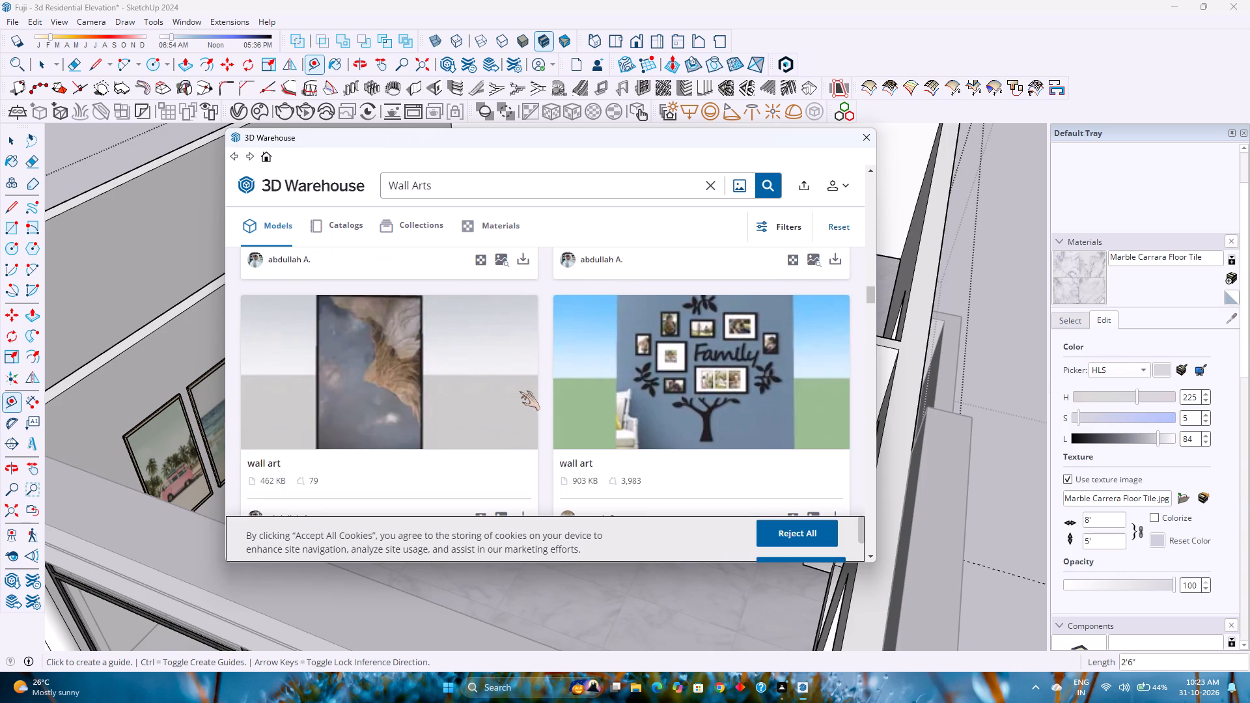
scroll(520, 391, "down", 7)
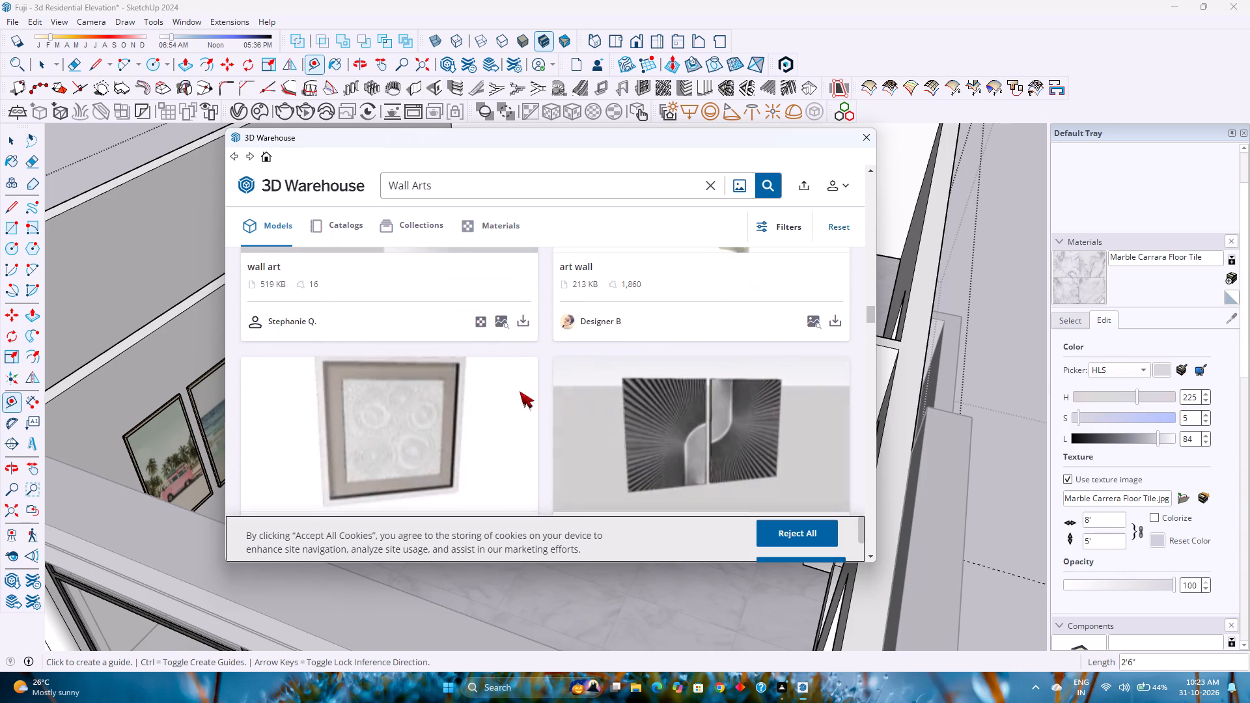
scroll(520, 391, "down", 6)
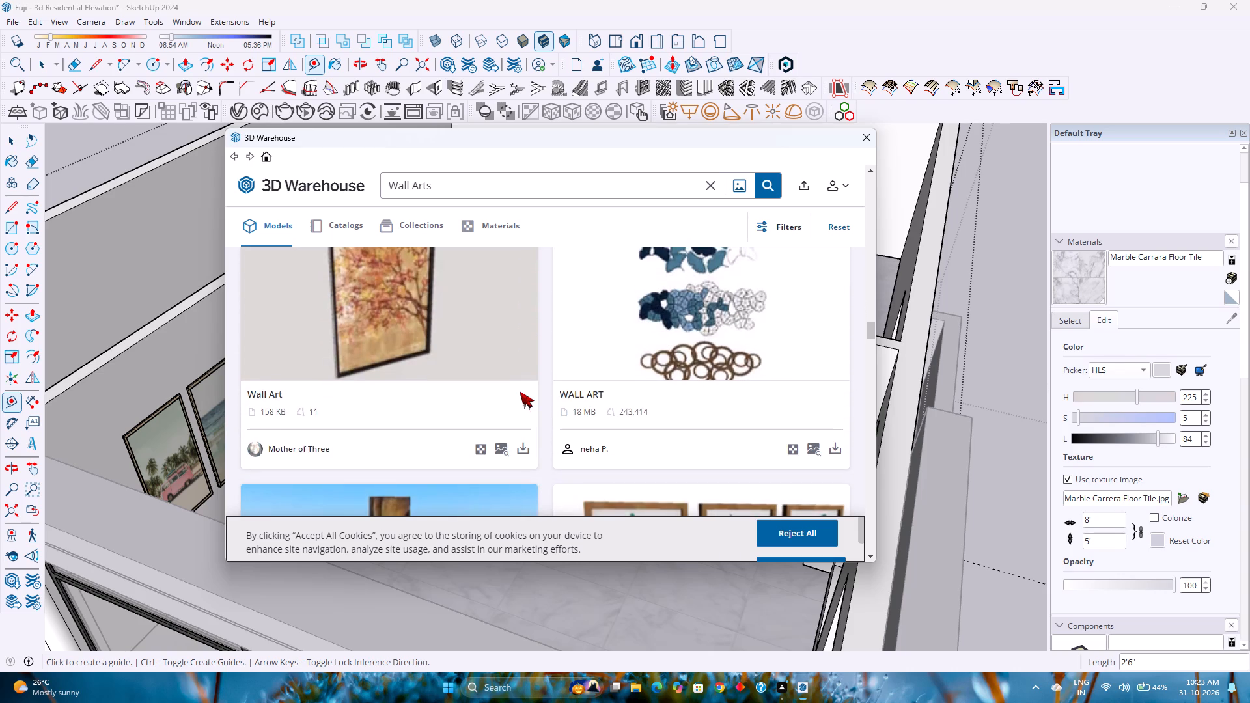
scroll(520, 391, "down", 5)
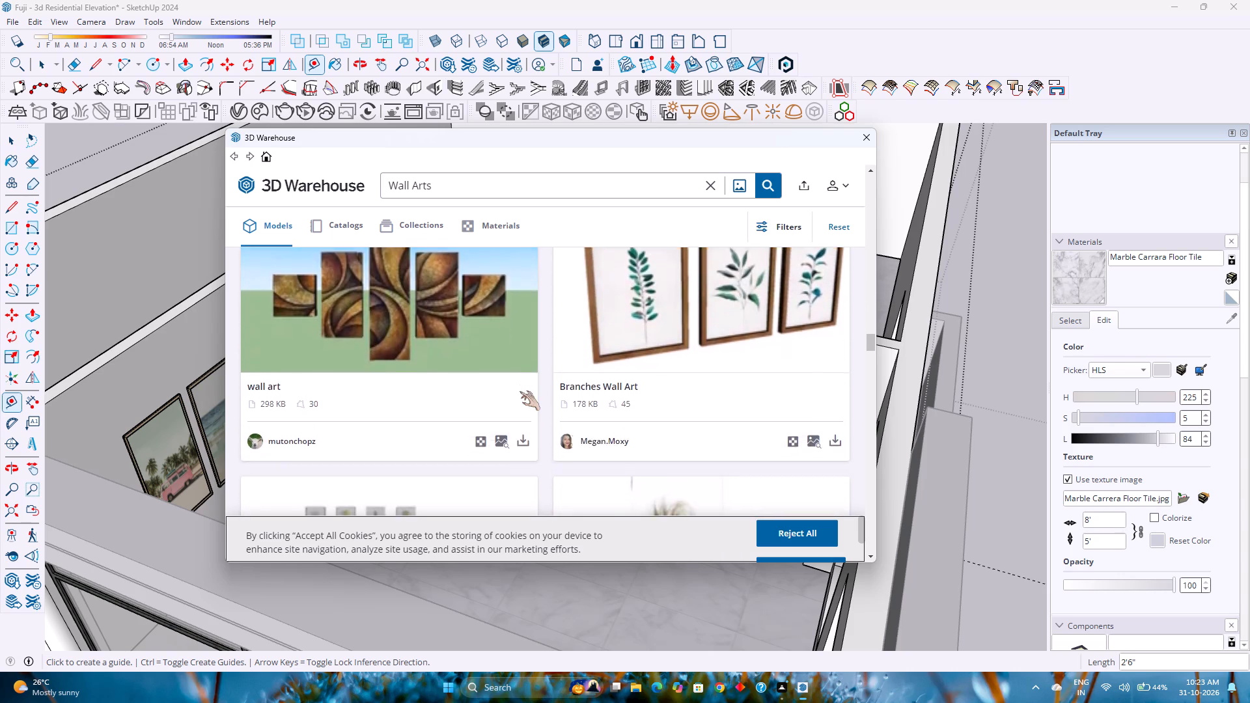
scroll(520, 391, "down", 8)
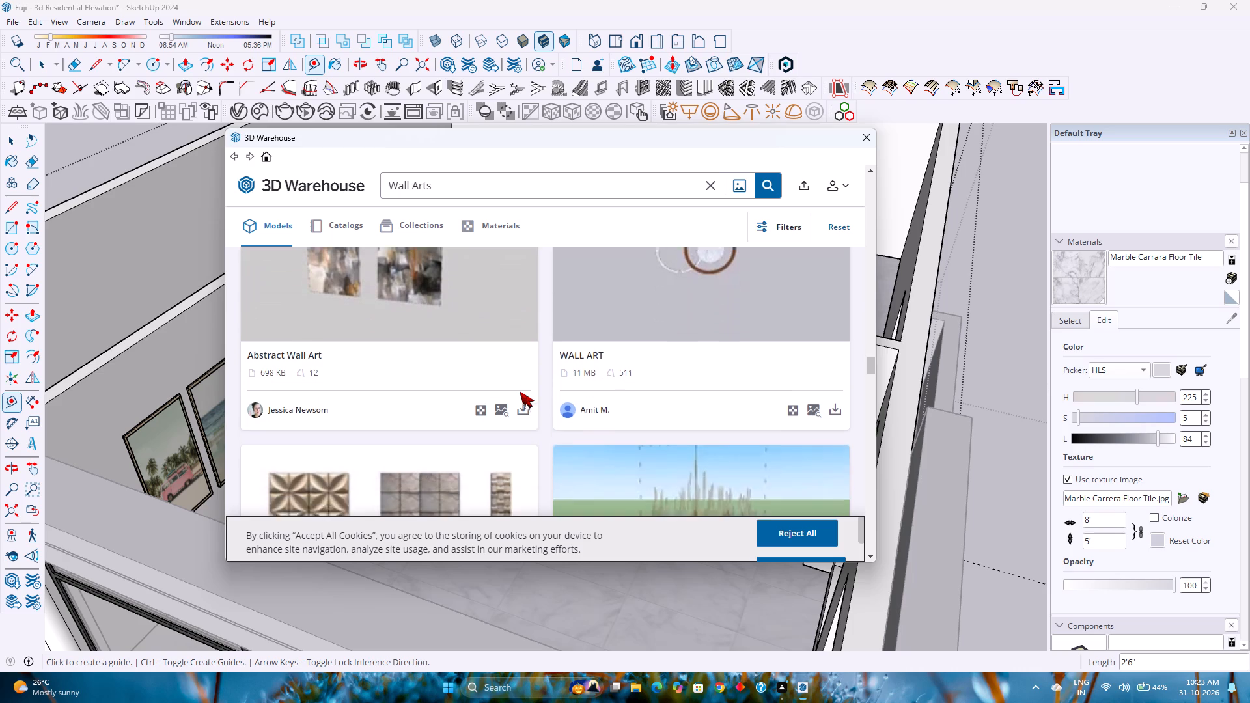
scroll(520, 391, "down", 1)
scroll(520, 391, "up", 15)
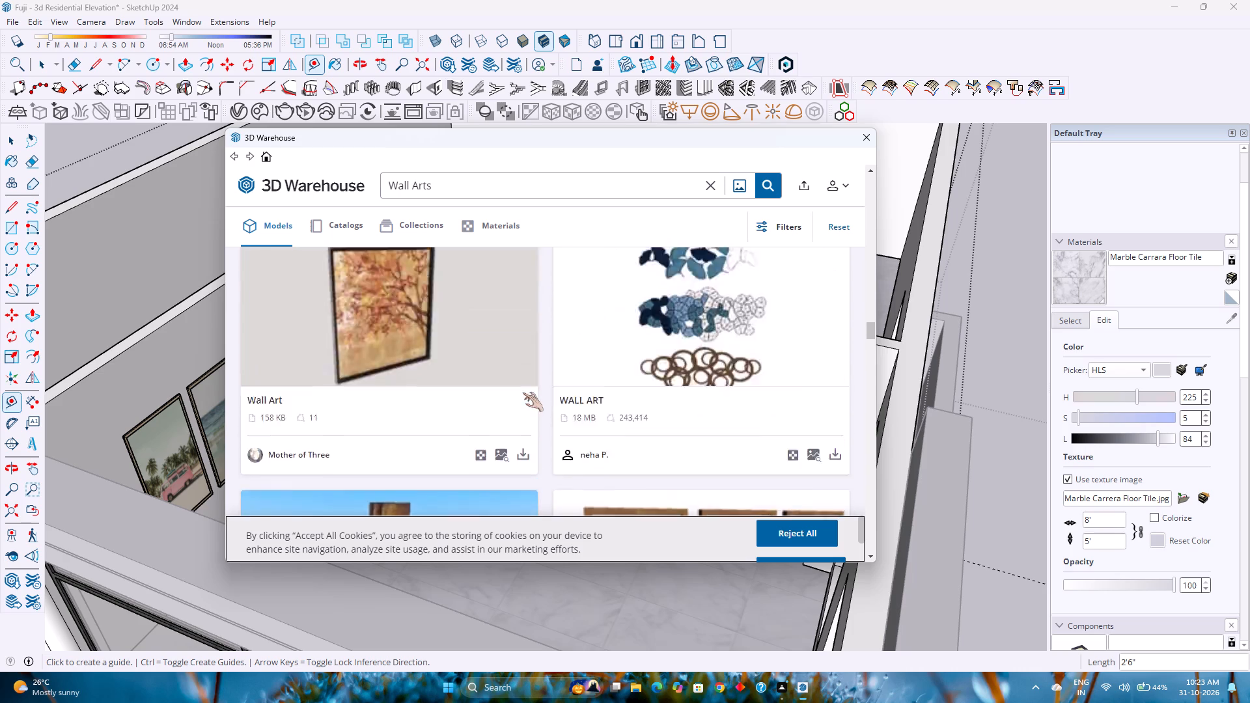
scroll(523, 393, "up", 16)
scroll(523, 391, "up", 6)
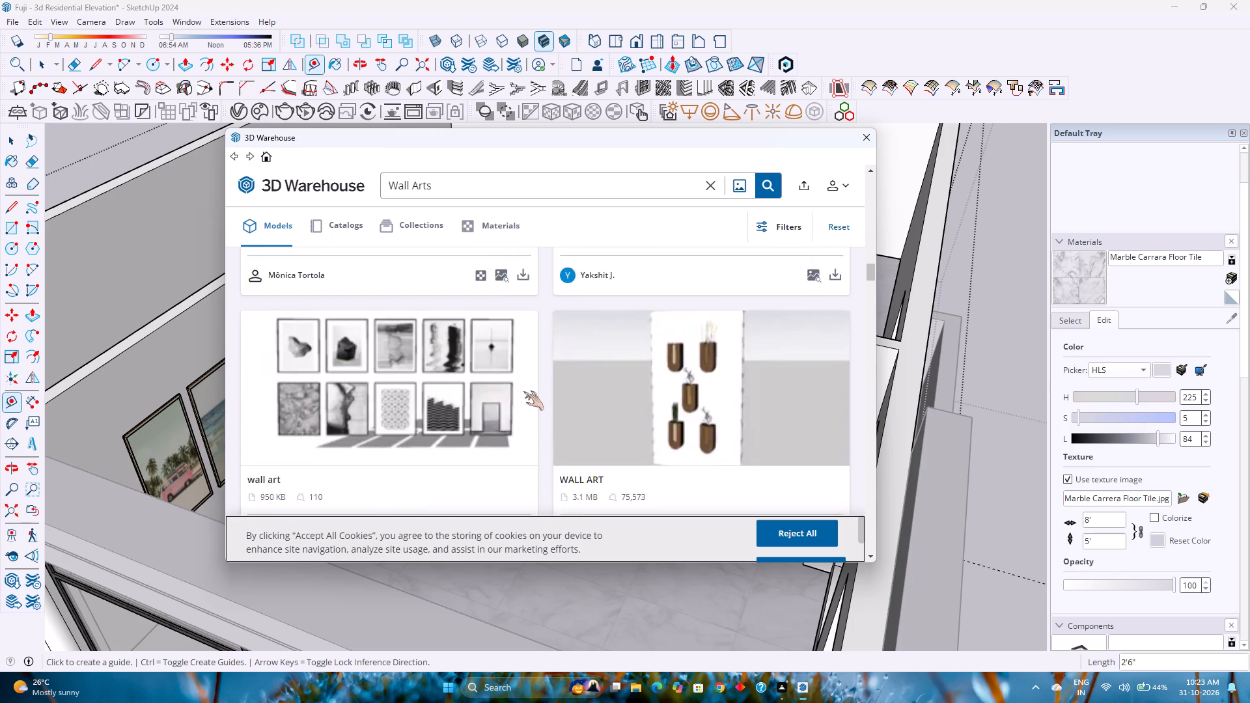
scroll(523, 391, "up", 2)
scroll(525, 391, "down", 5)
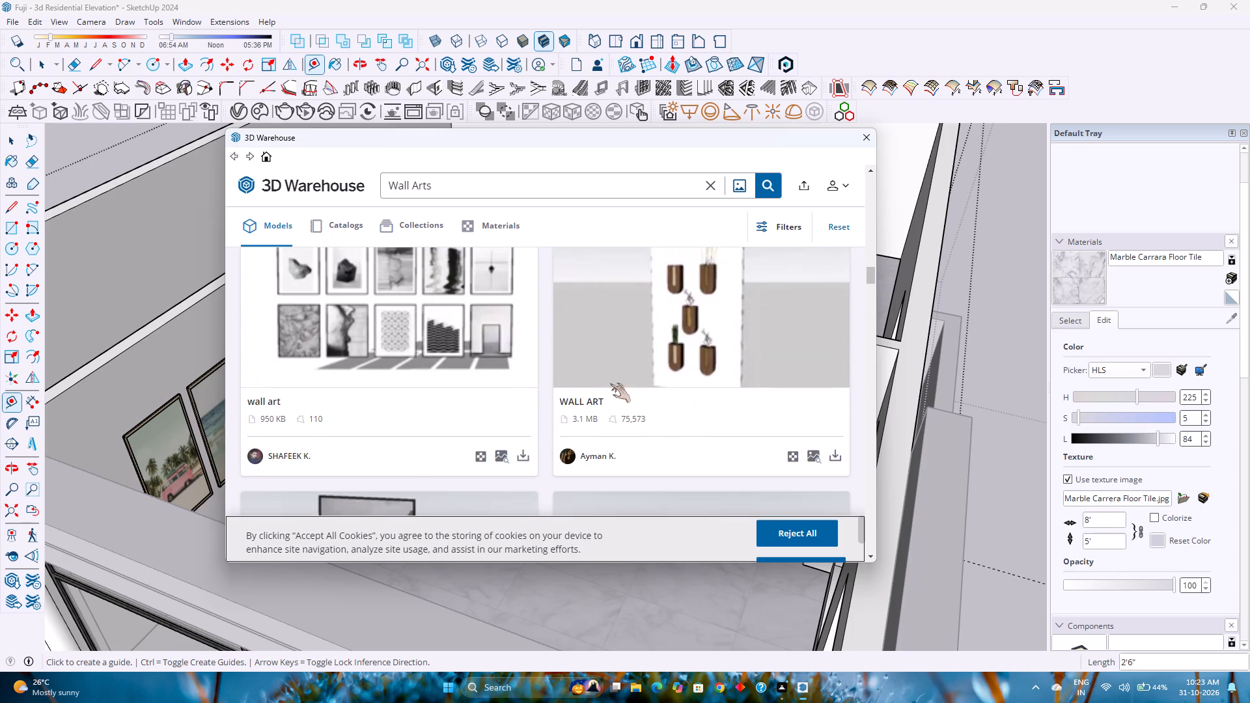
scroll(610, 383, "up", 11)
scroll(633, 395, "down", 4)
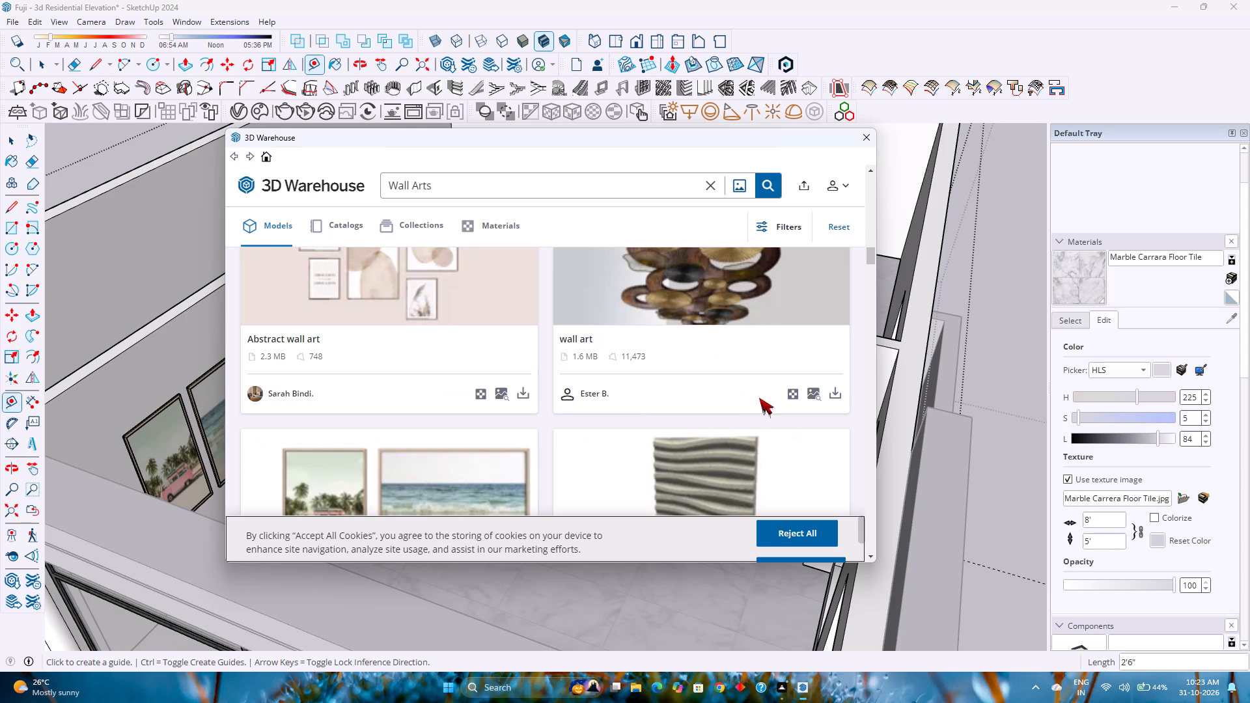
Download the 1.6 MB wall art model of overlapping wooden rings into the model and place it at the partition wall corner.
left_click(833, 393)
left_click(512, 363)
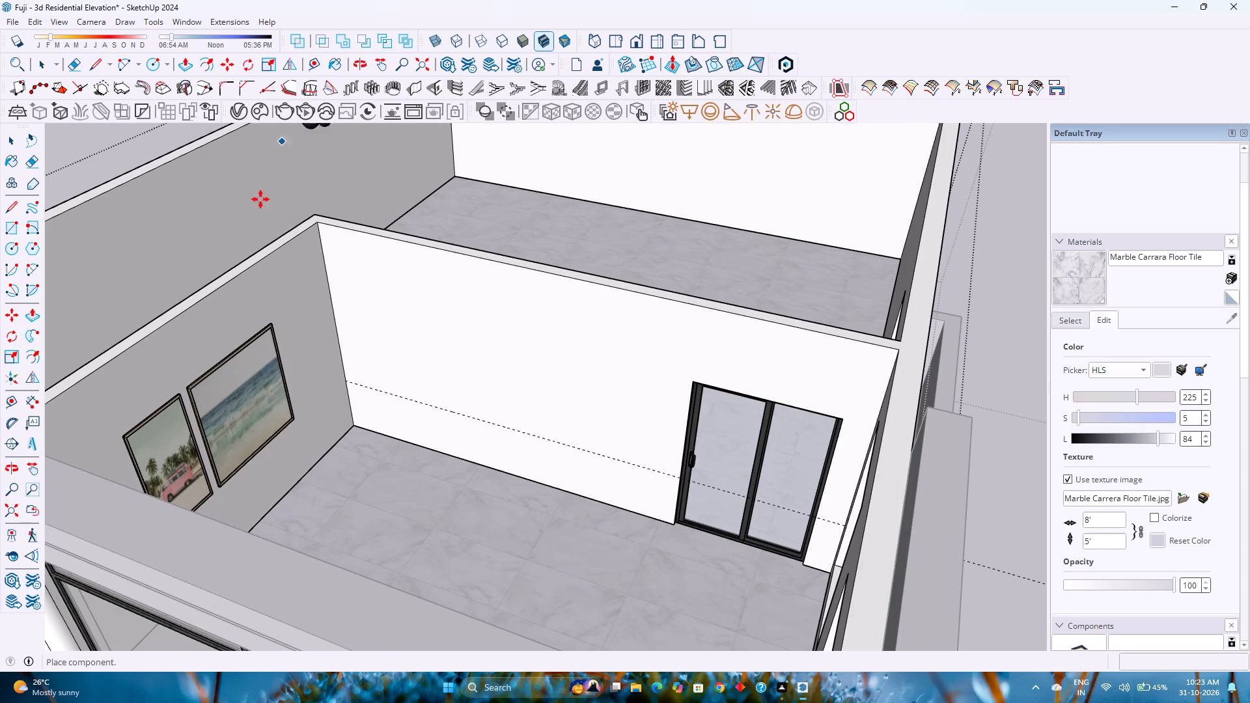
left_click(301, 230)
Rotate the wooden ring wall art about the vertical blue axis.
scroll(320, 192, "up", 7)
middle_click_drag(332, 213, 279, 408)
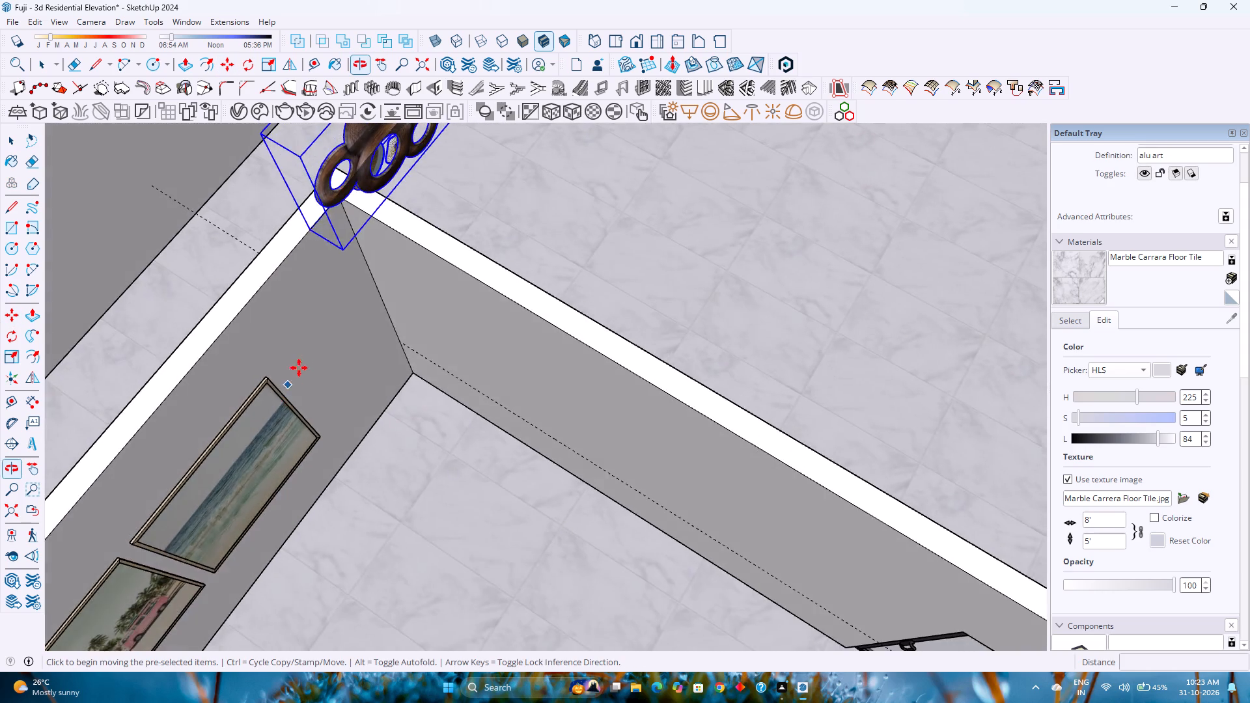
scroll(304, 355, "down", 9)
scroll(289, 217, "up", 4)
scroll(314, 288, "up", 5)
middle_click_drag(400, 385, 377, 355)
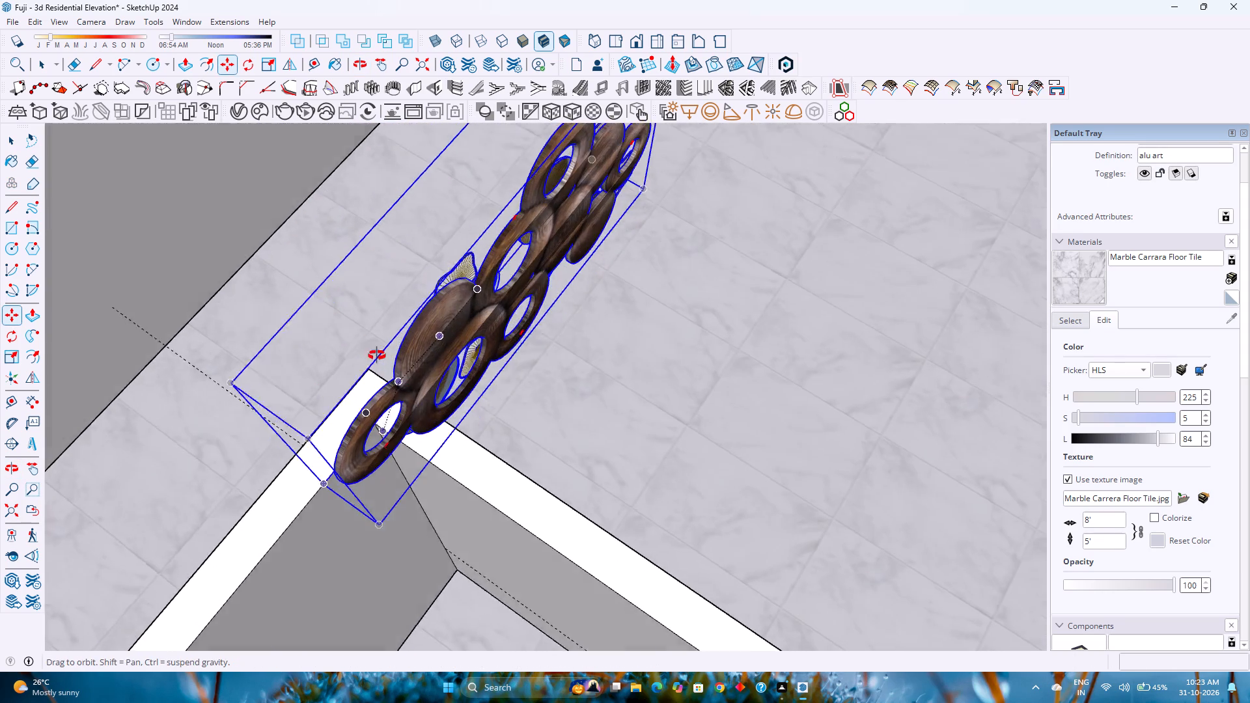
middle_click_drag(377, 355, 335, 223)
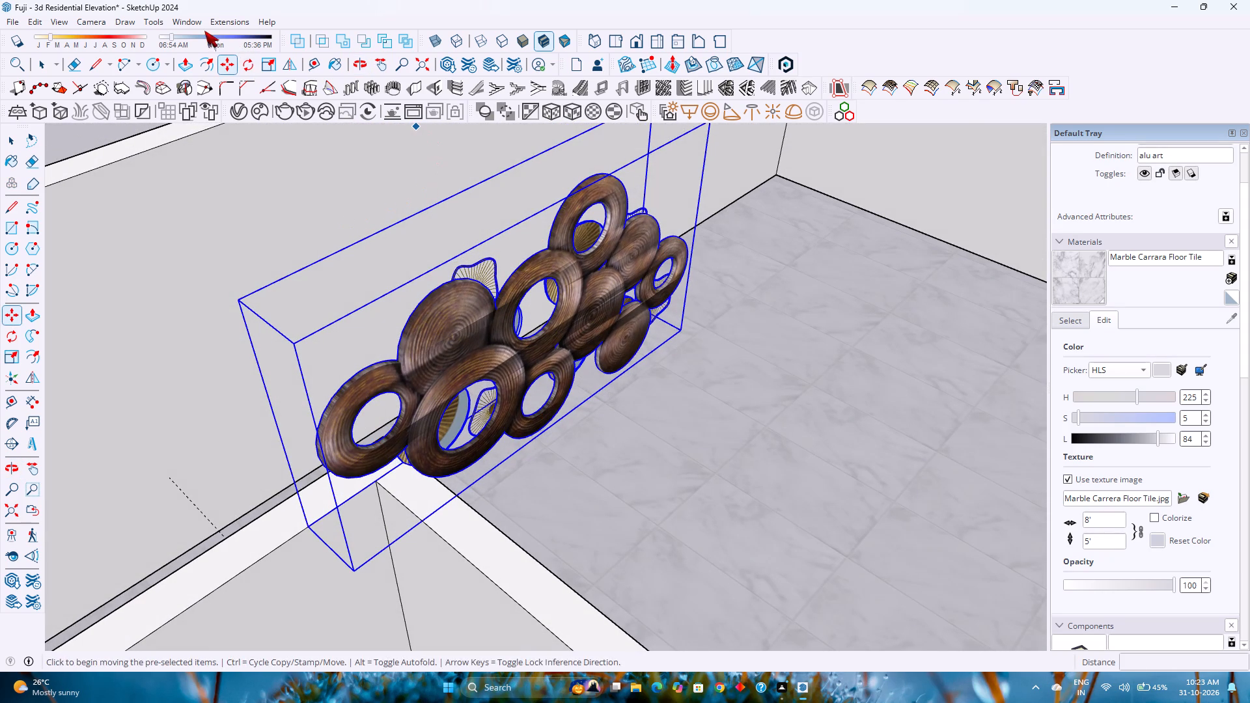
left_click(255, 64)
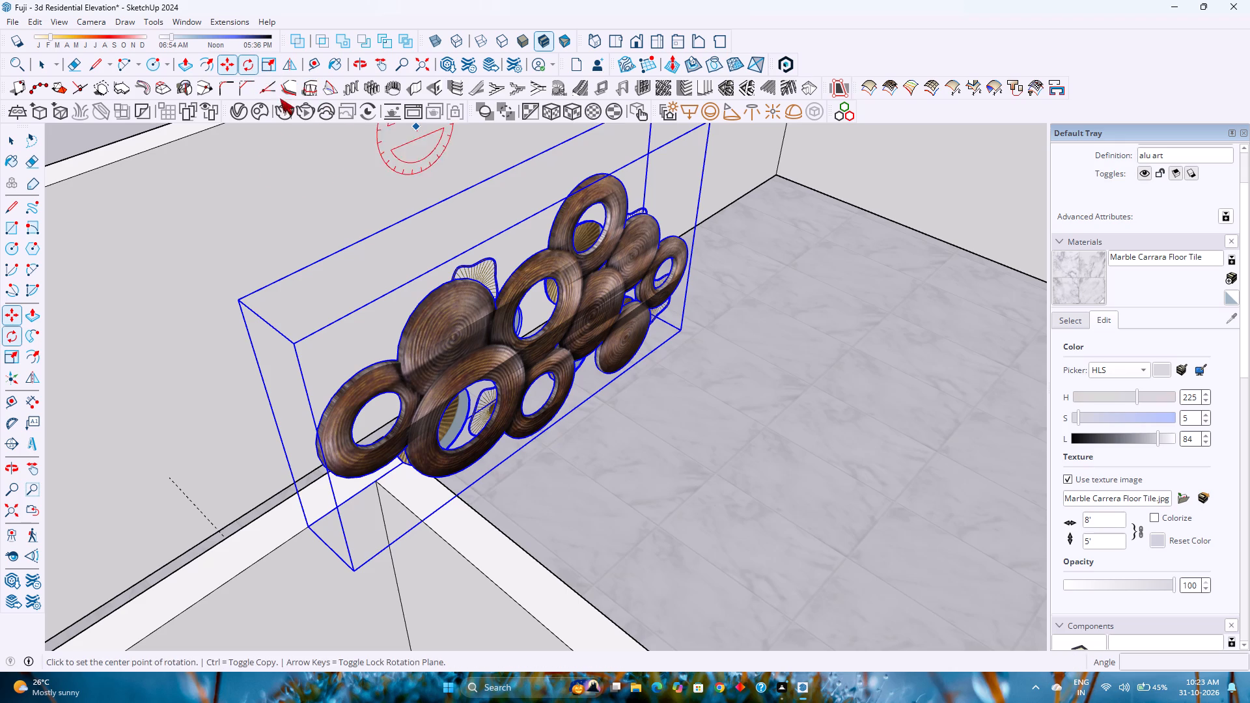
key("Up")
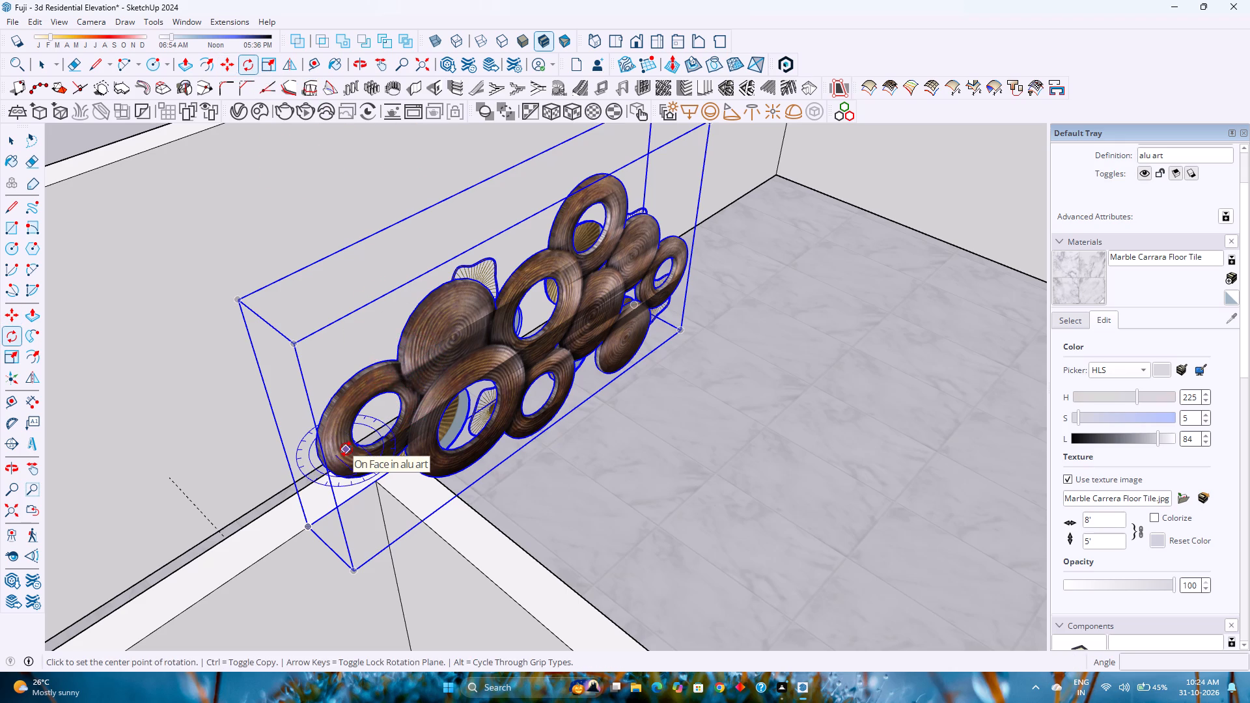
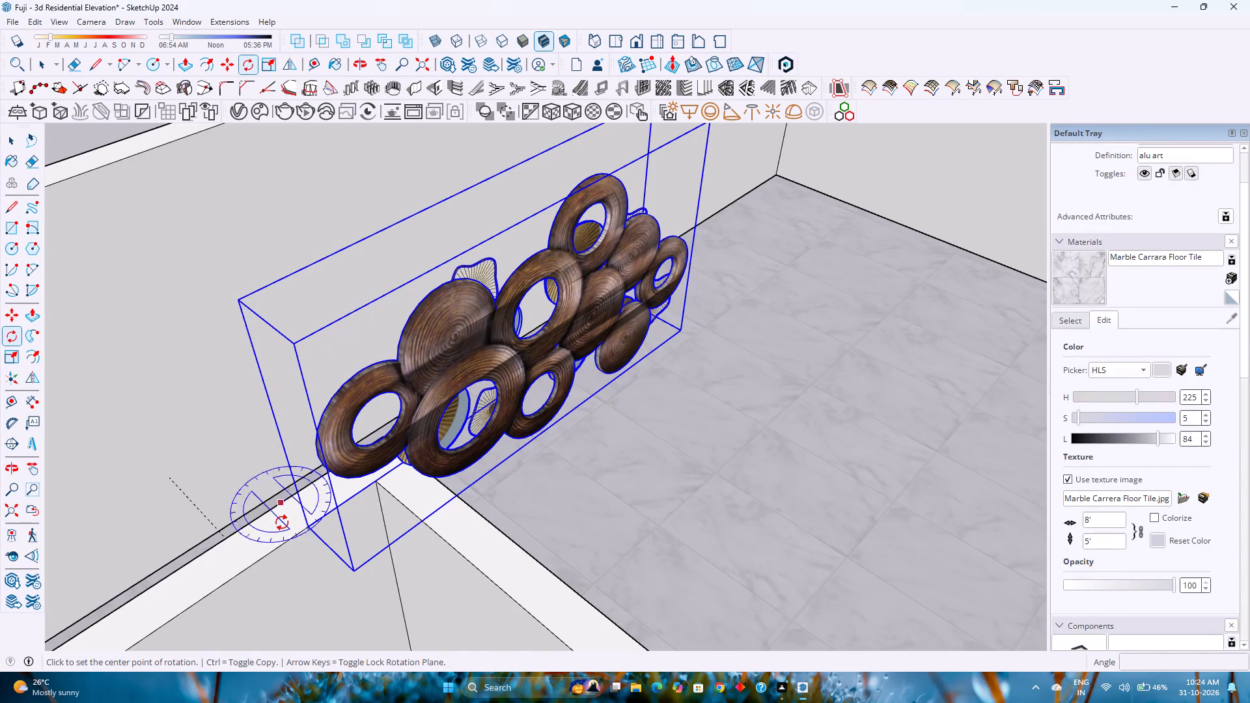
Rotate the wooden ring wall art 90° about the vertical axis from its bottom corner, parallel to the sliding-door wall.
left_click(352, 574)
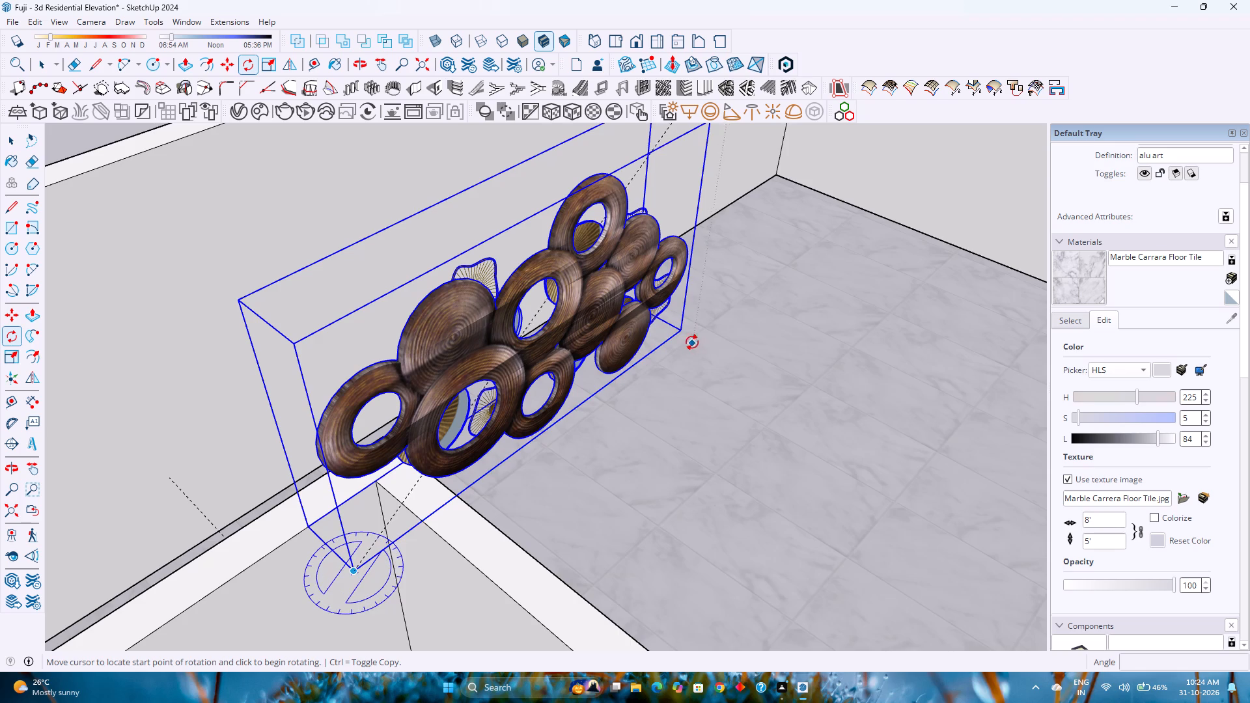
scroll(687, 338, "down", 6)
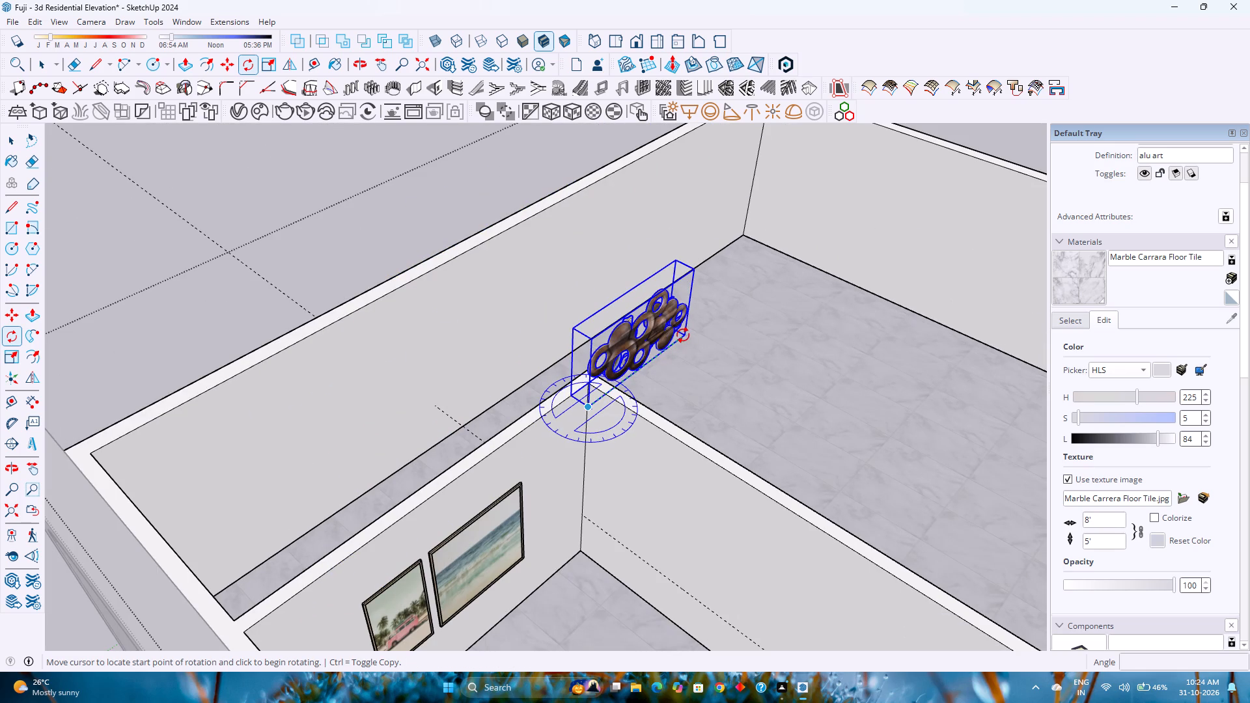
key("Left")
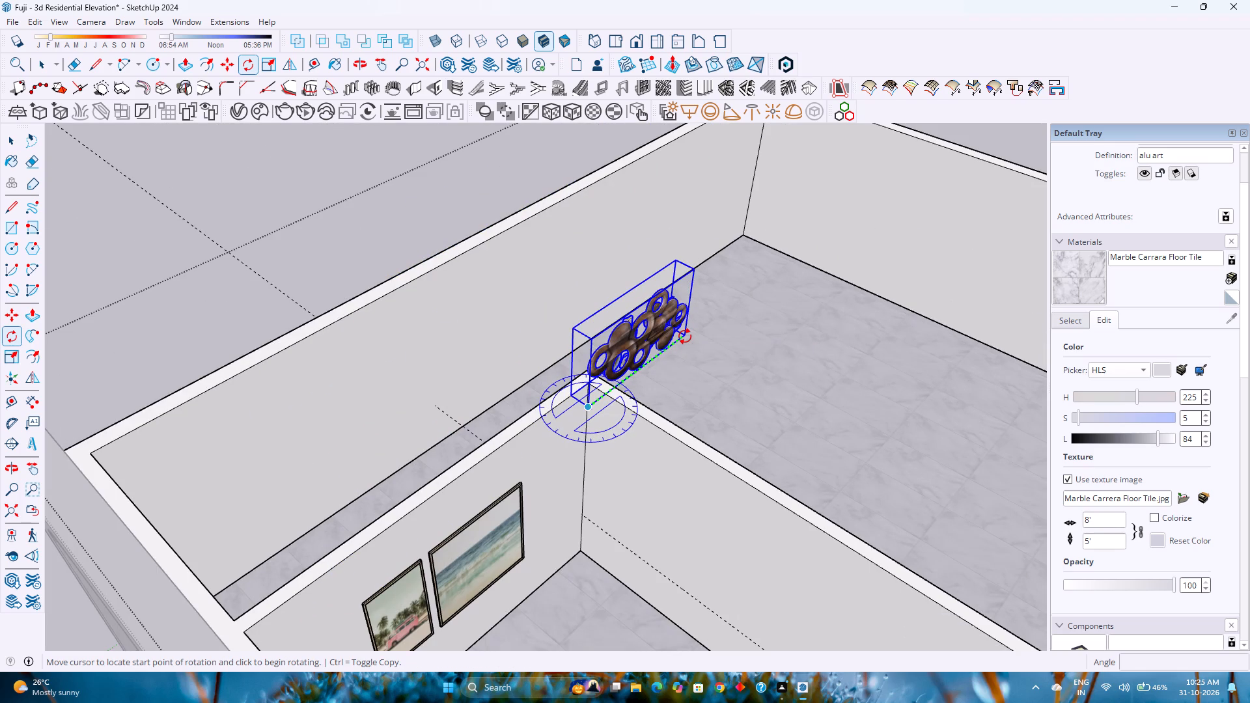
left_click(685, 337)
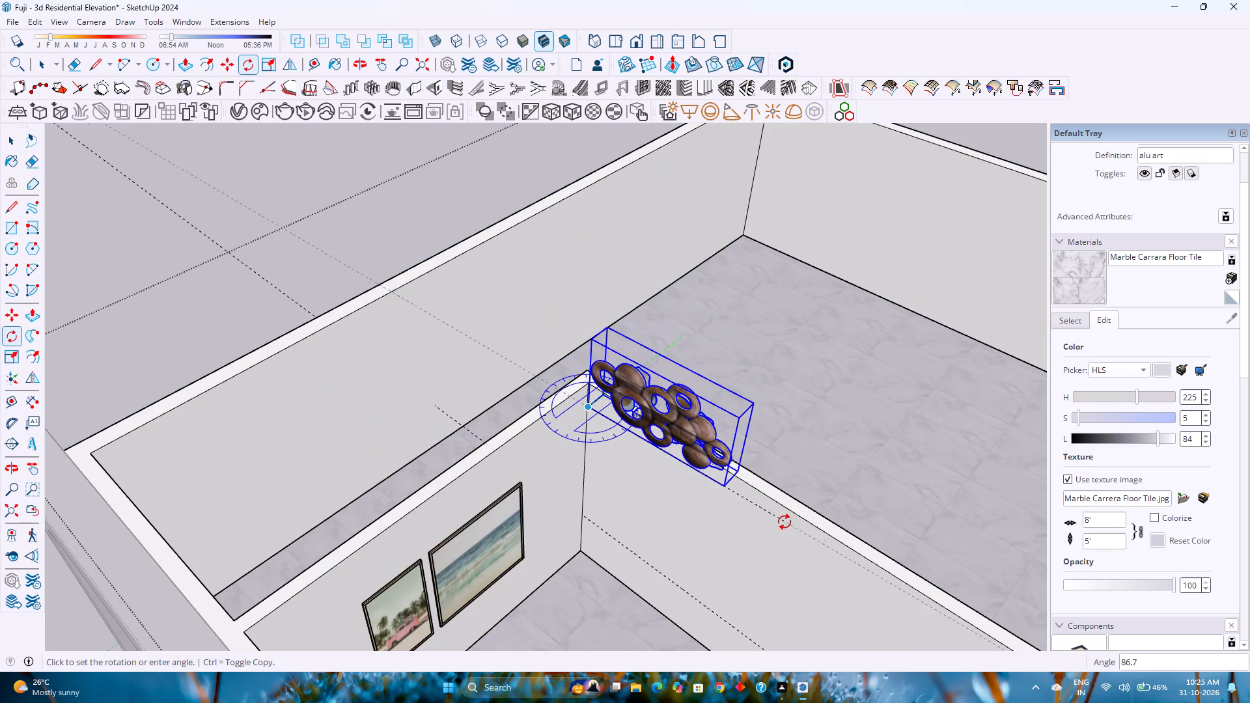
key("Right")
left_click(782, 526)
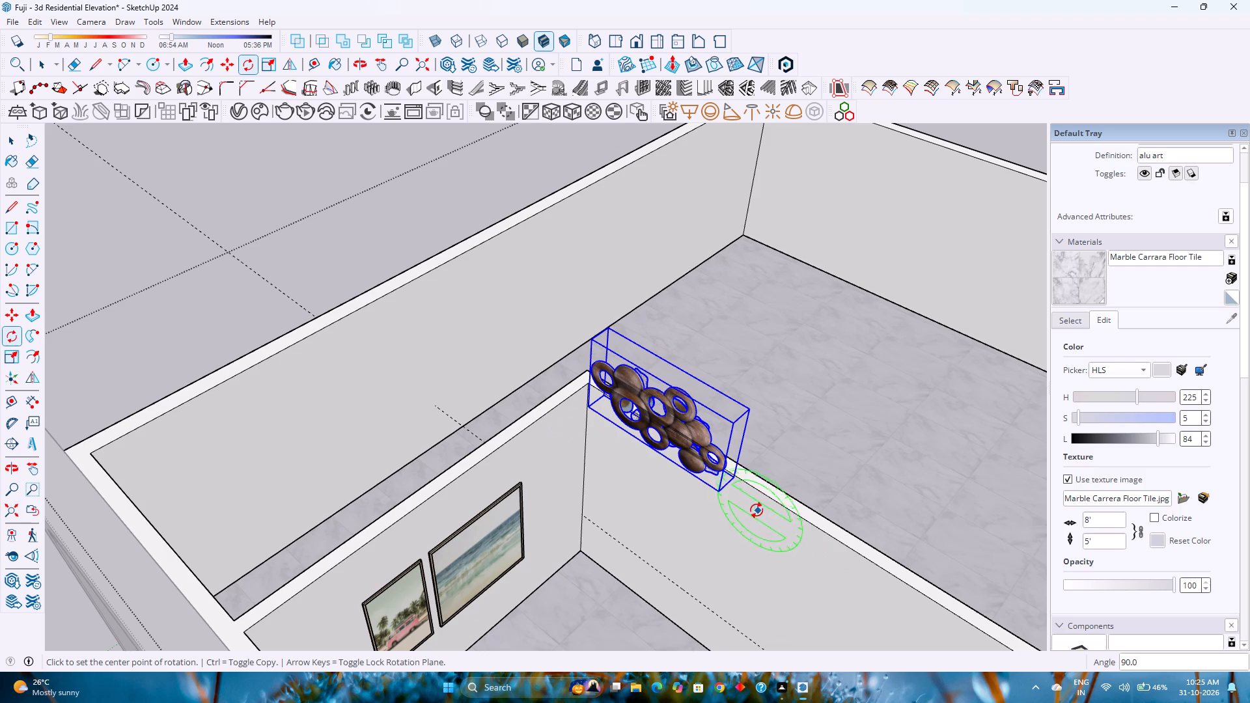
Move the ring wall art by its lower back corner onto the horizontal guide on the sliding-door wall, bringing it in front of the wall face.
key("m")
scroll(723, 487, "down", 5)
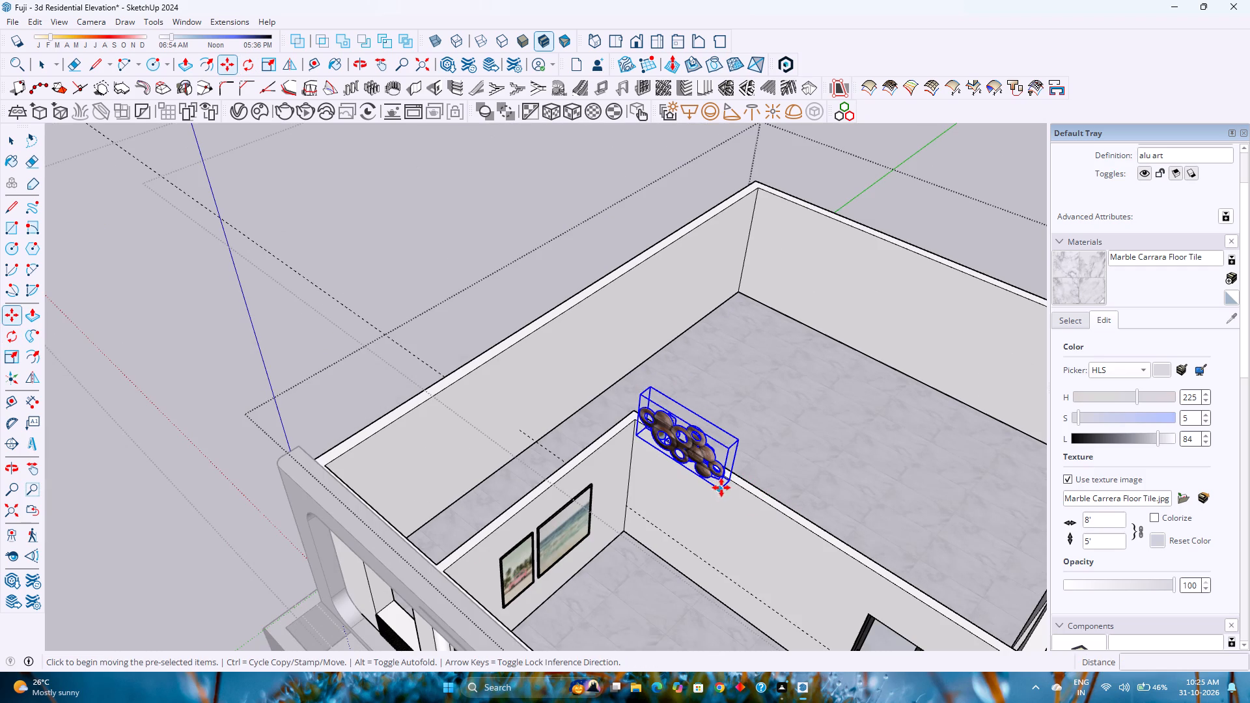
left_click(721, 488)
middle_click(741, 581, "shift")
middle_click_drag(736, 577, 718, 542, "shift")
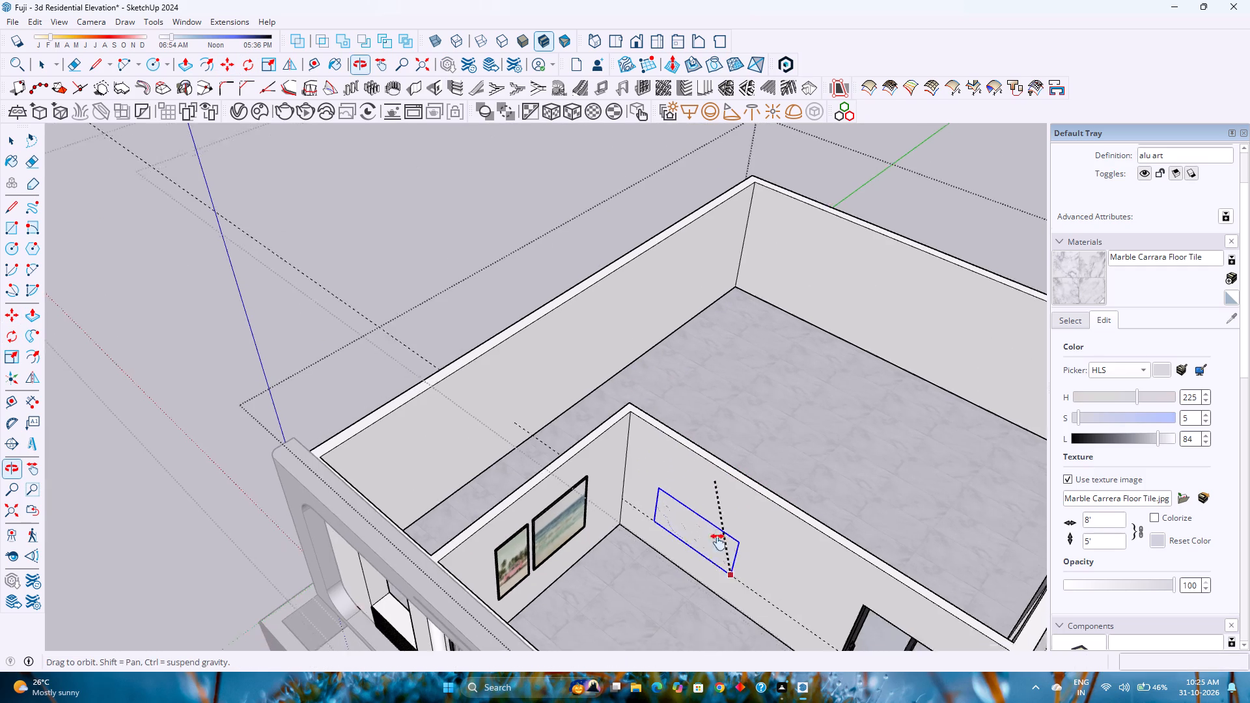
middle_click_drag(718, 542, 667, 432, "shift")
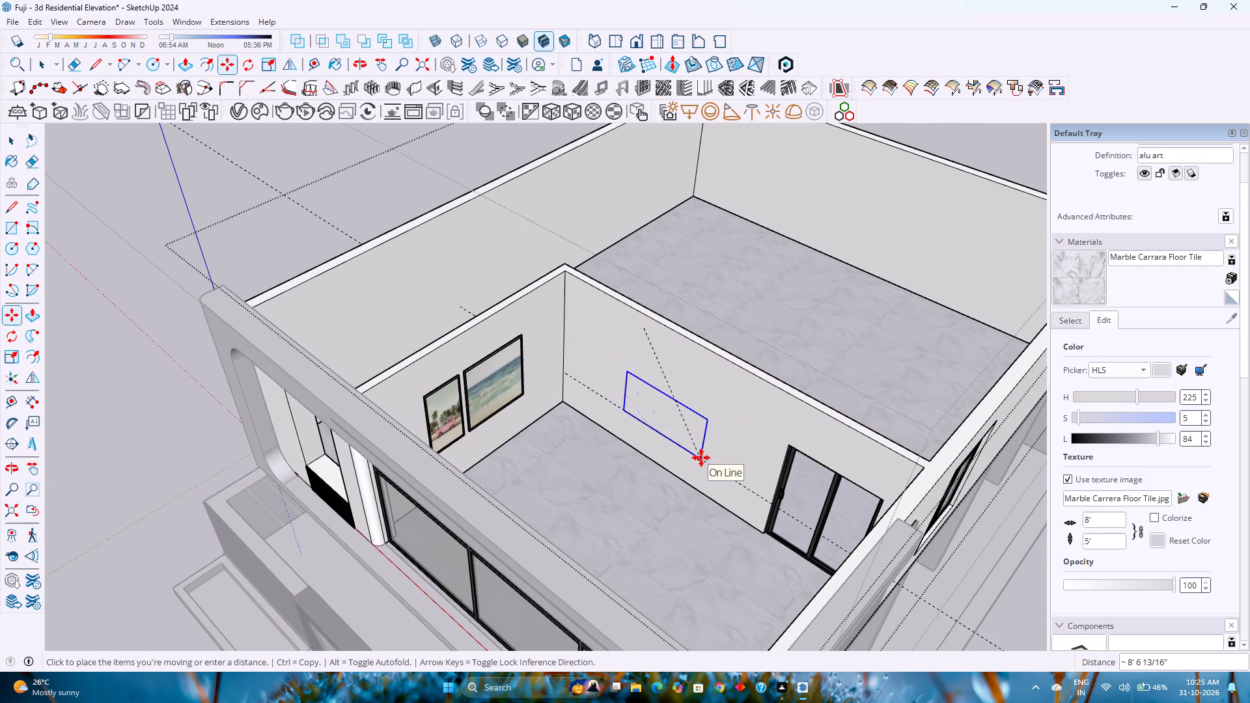
left_click(701, 458)
scroll(707, 458, "up", 10)
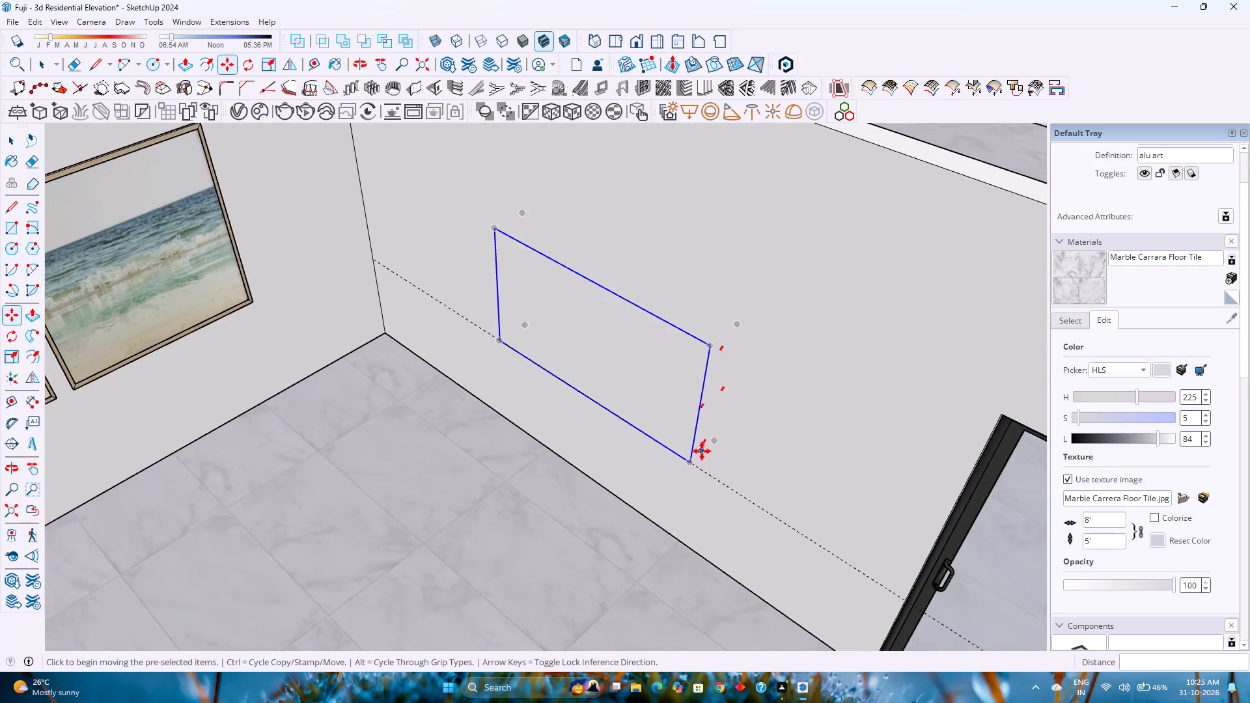
key("k")
left_click(714, 439)
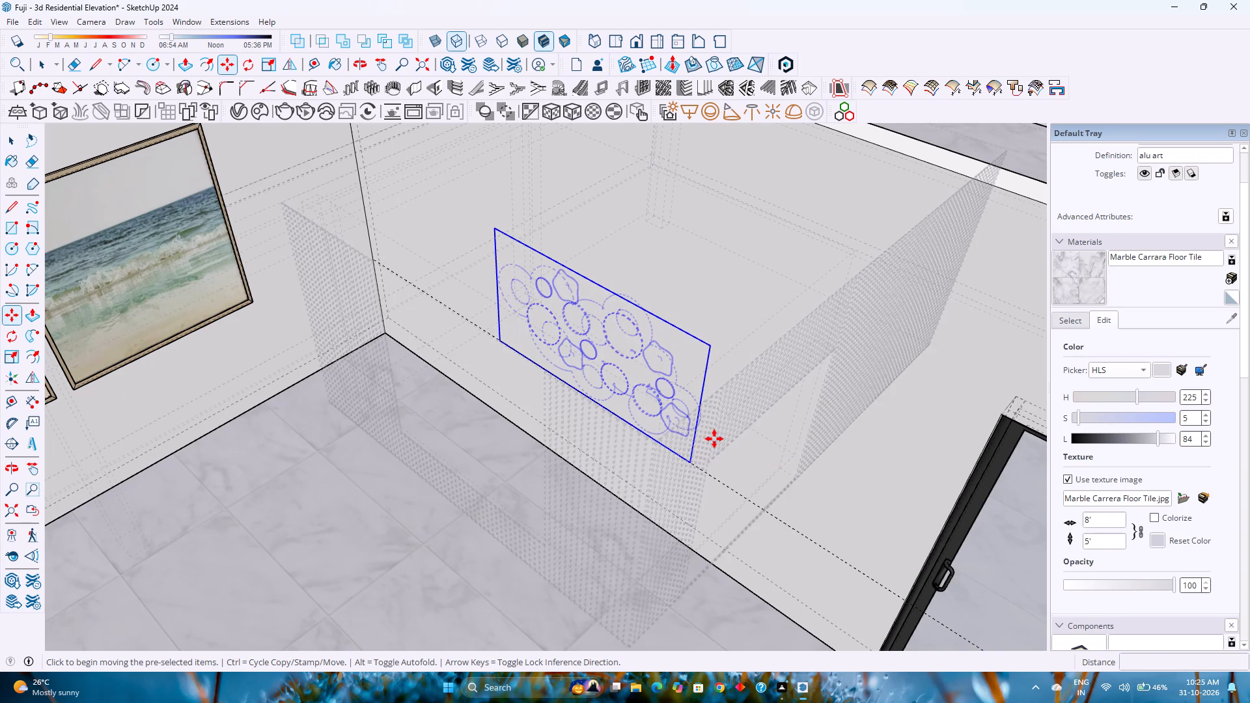
key("k")
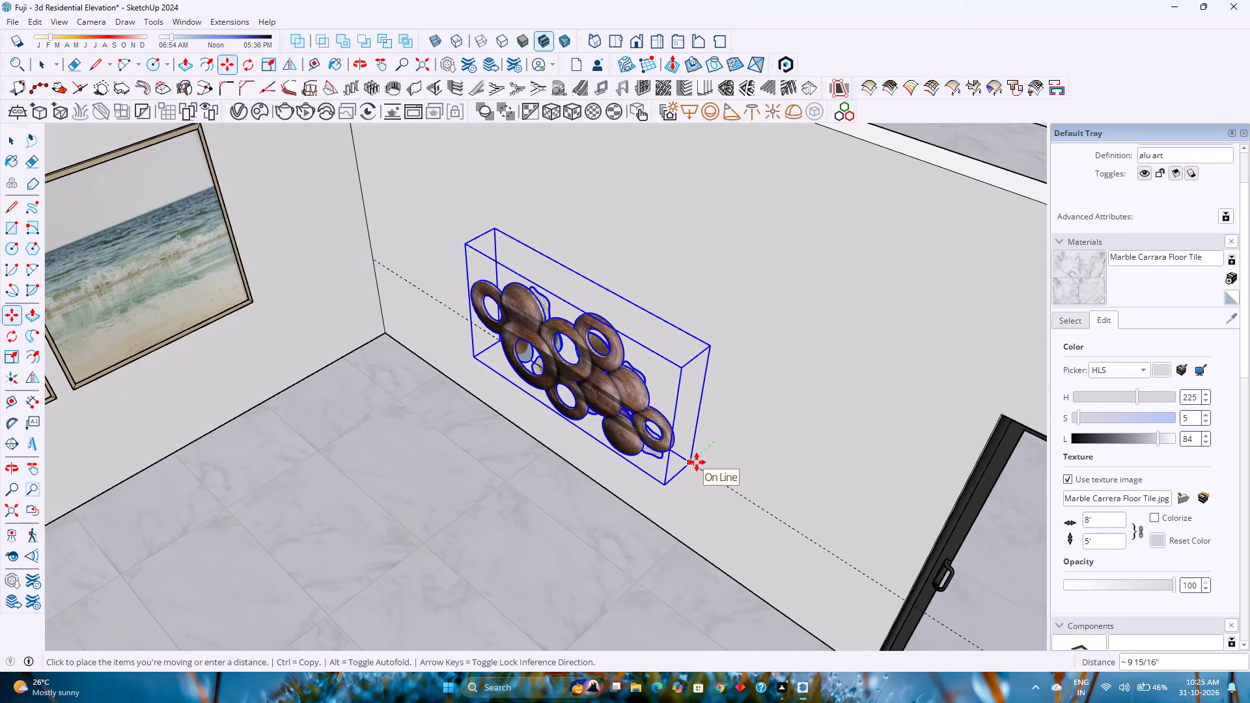
left_click(697, 462)
Move the ring wall art about 8 3/8" along the green axis to bring its back against the sliding-door wall.
scroll(684, 410, "up", 6)
middle_click(684, 407)
middle_click_drag(684, 407, 646, 419)
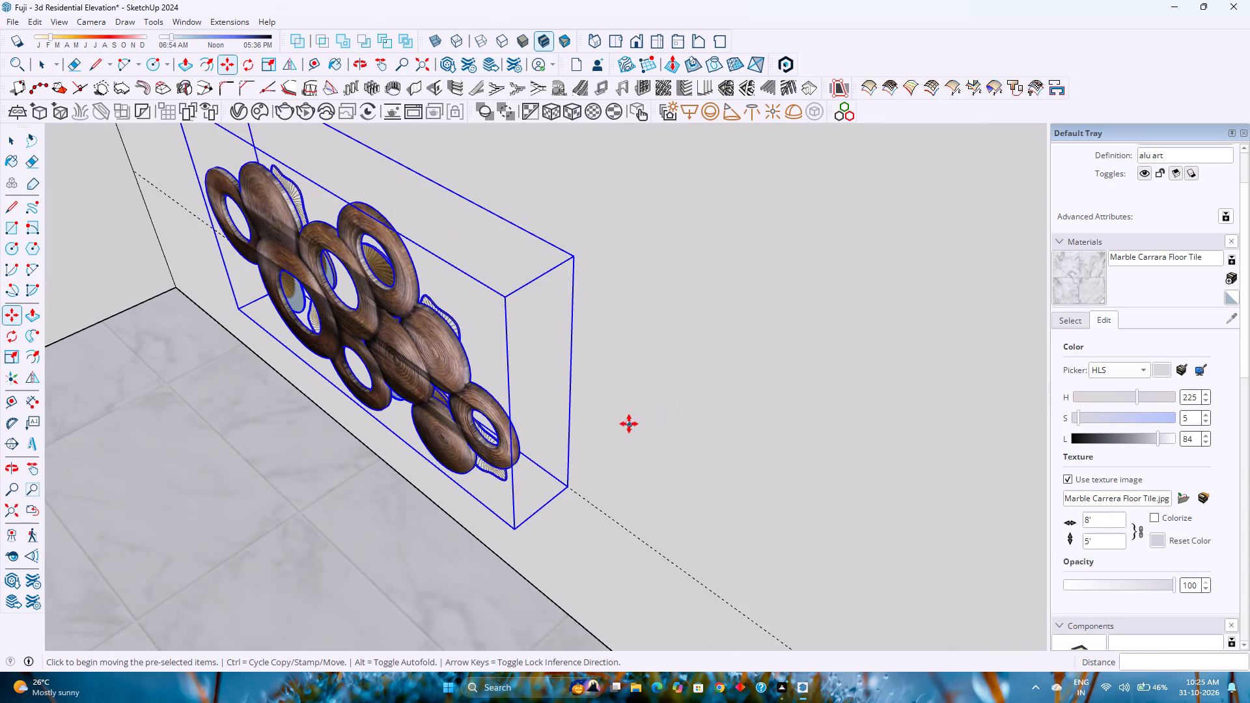
scroll(628, 422, "down", 4)
middle_click_drag(618, 408, 425, 471)
scroll(535, 362, "up", 3)
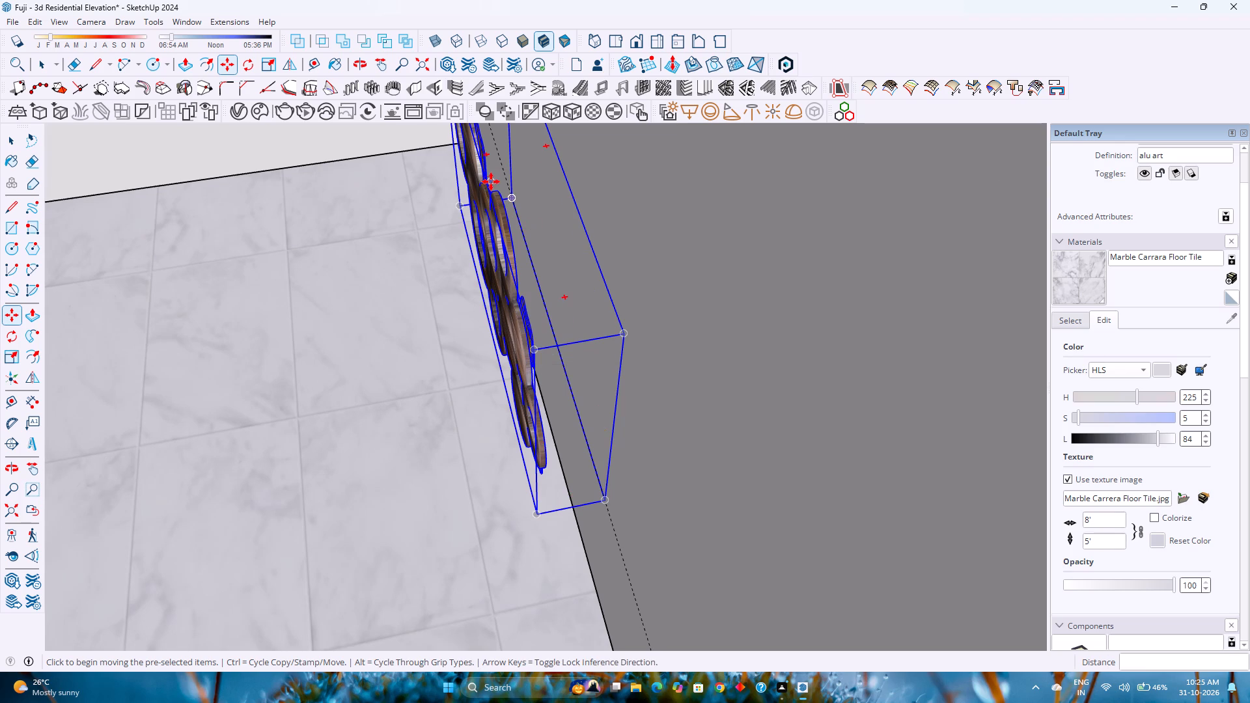
middle_click_drag(491, 182, 480, 279)
scroll(478, 281, "up", 11)
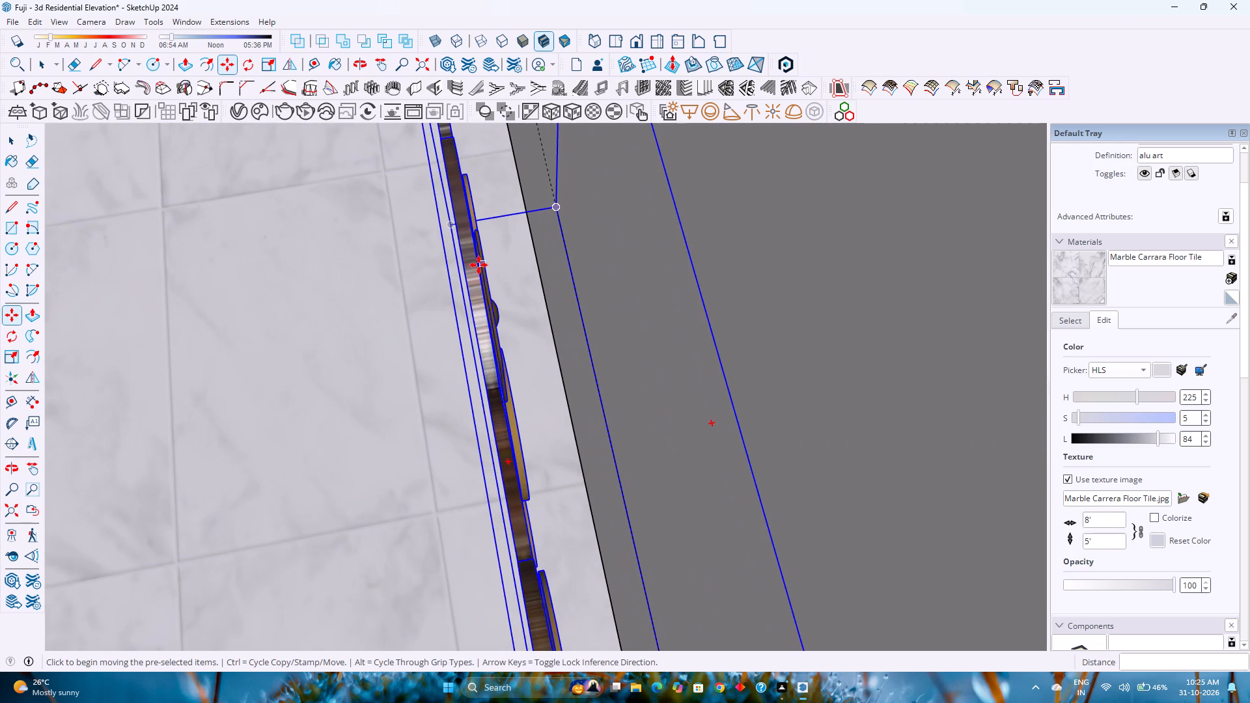
left_click(479, 265)
key("Left")
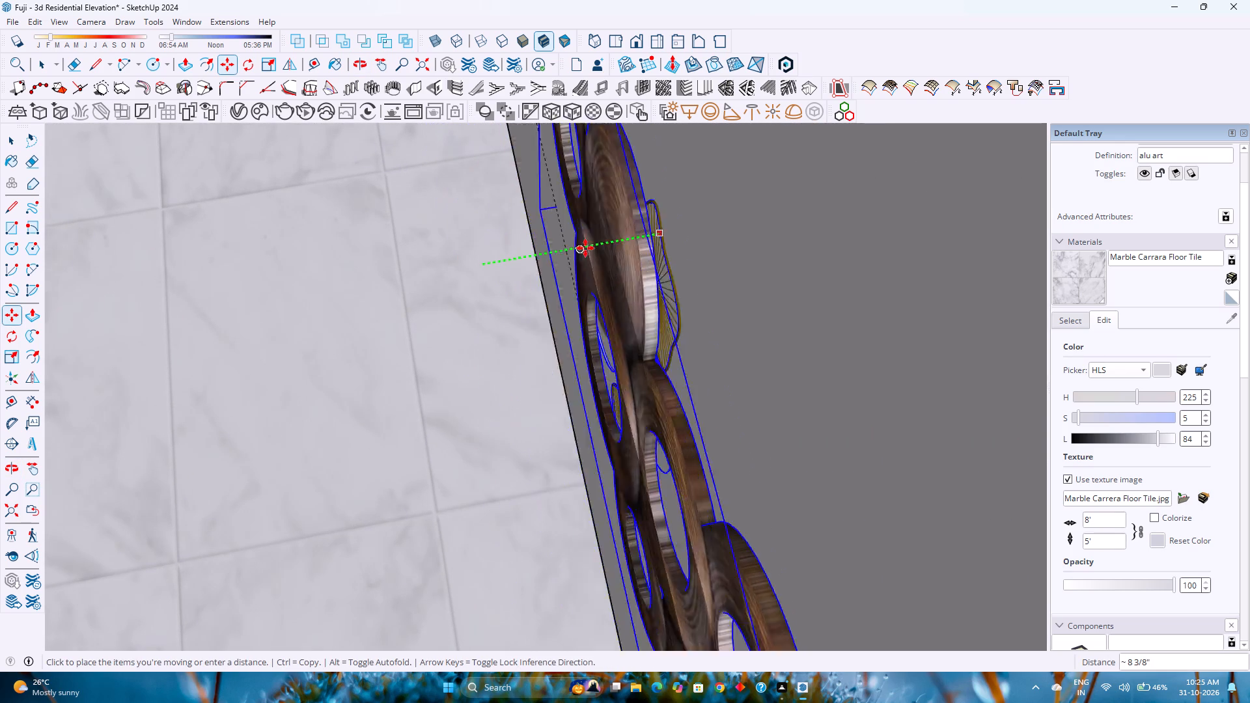
left_click(666, 235)
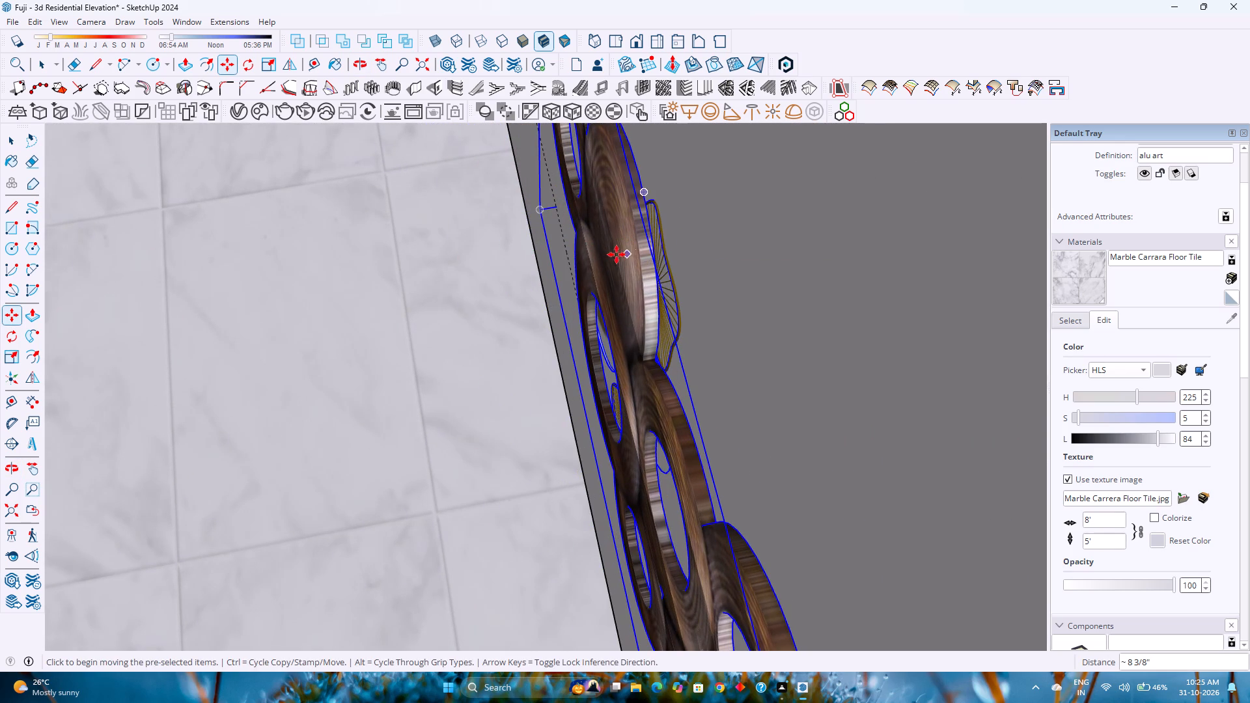
key("space")
scroll(559, 256, "down", 10)
key("Escape")
Examine the ring wall art's placement against the sliding-door wall from close up, from the side and from above the room.
middle_click_drag(557, 262, 646, 248)
middle_click_drag(659, 244, 695, 238)
scroll(698, 232, "down", 5)
middle_click_drag(618, 292, 755, 202)
scroll(691, 237, "down", 3)
middle_click_drag(602, 274, 572, 359, "shift")
scroll(572, 360, "down", 1)
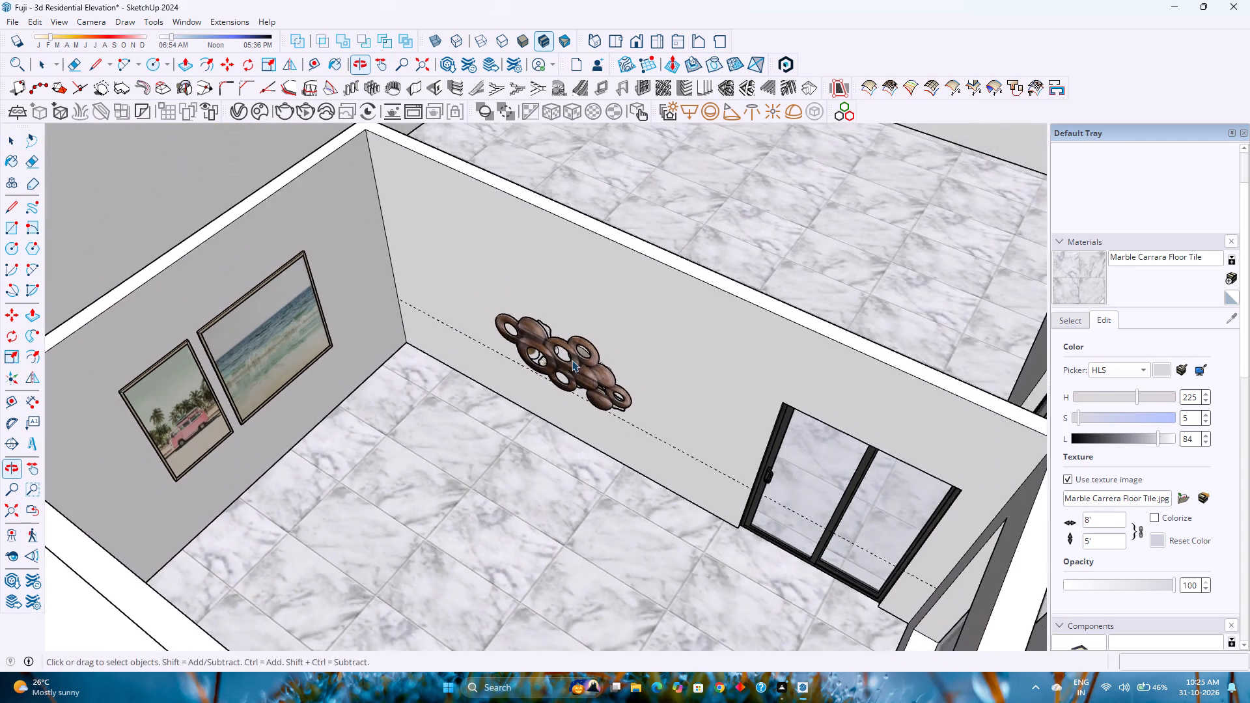
middle_click_drag(582, 355, 633, 253)
middle_click_drag(635, 249, 640, 234)
scroll(594, 379, "up", 9)
middle_click(596, 398)
middle_click_drag(596, 397, 561, 347)
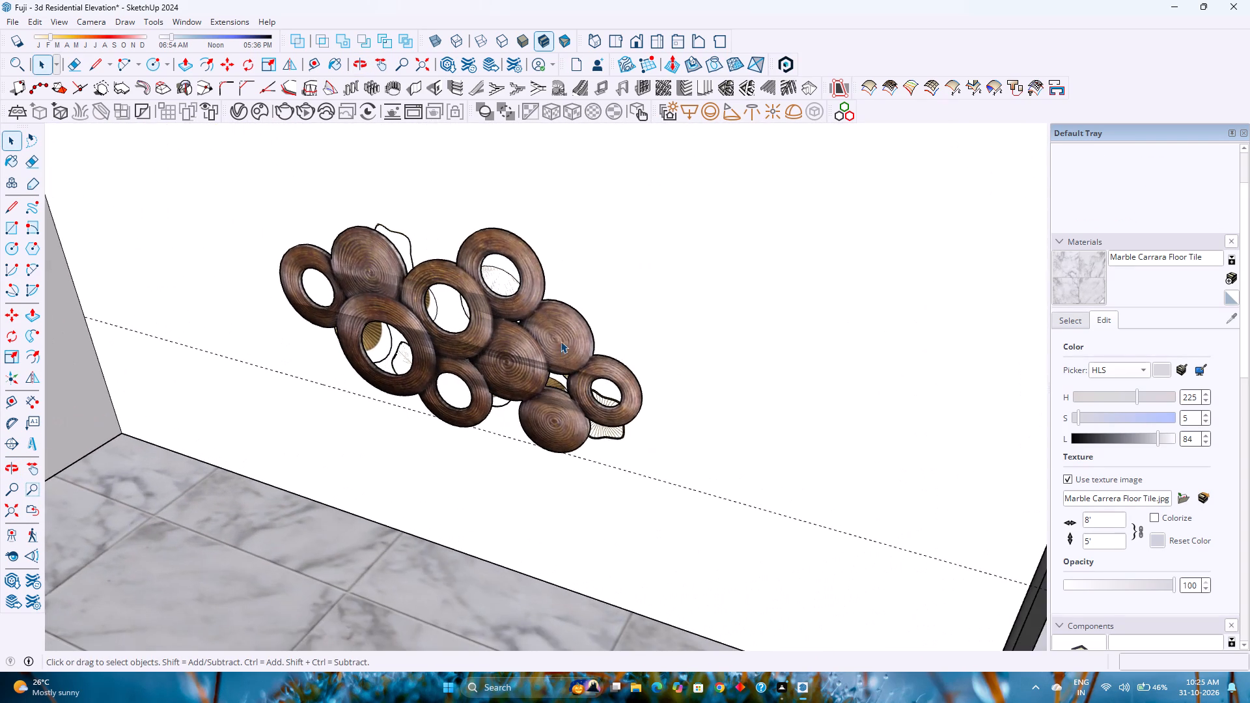
scroll(559, 338, "down", 5)
middle_click_drag(550, 361, 531, 317)
middle_click_drag(529, 314, 481, 252)
scroll(542, 363, "up", 7)
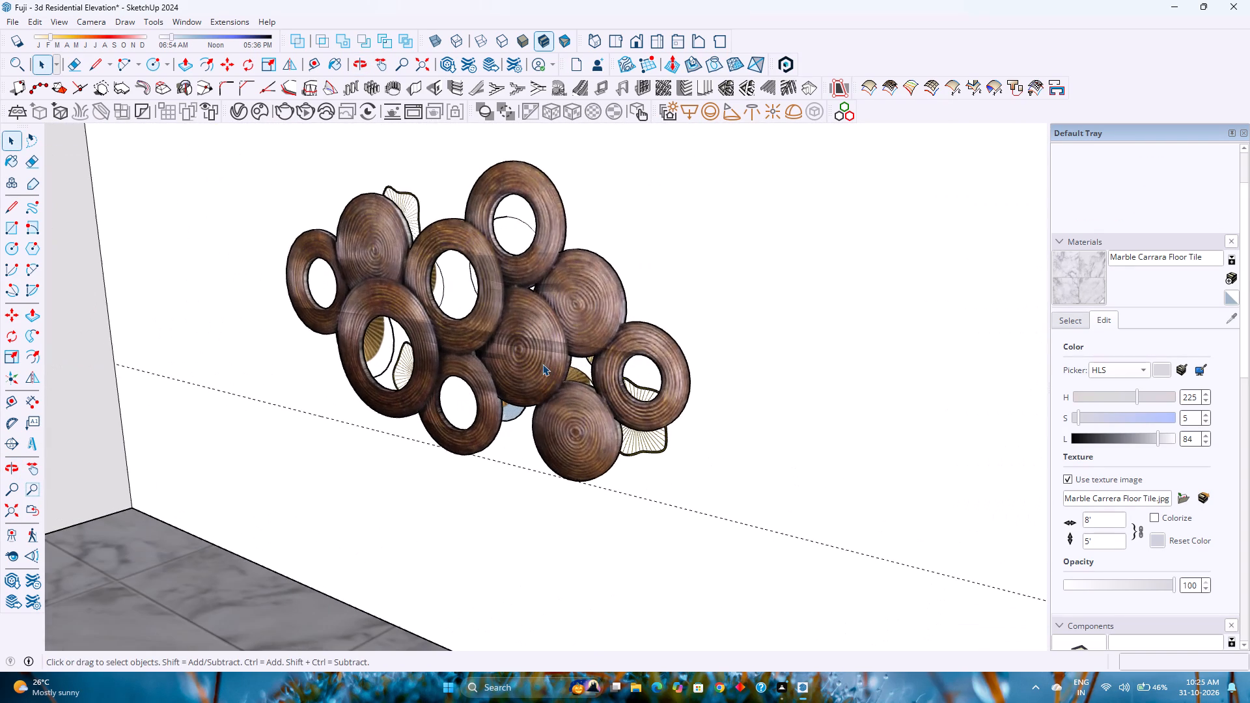
scroll(540, 355, "down", 4)
middle_click_drag(546, 350, 423, 461)
scroll(517, 387, "down", 5)
middle_click_drag(604, 352, 448, 423)
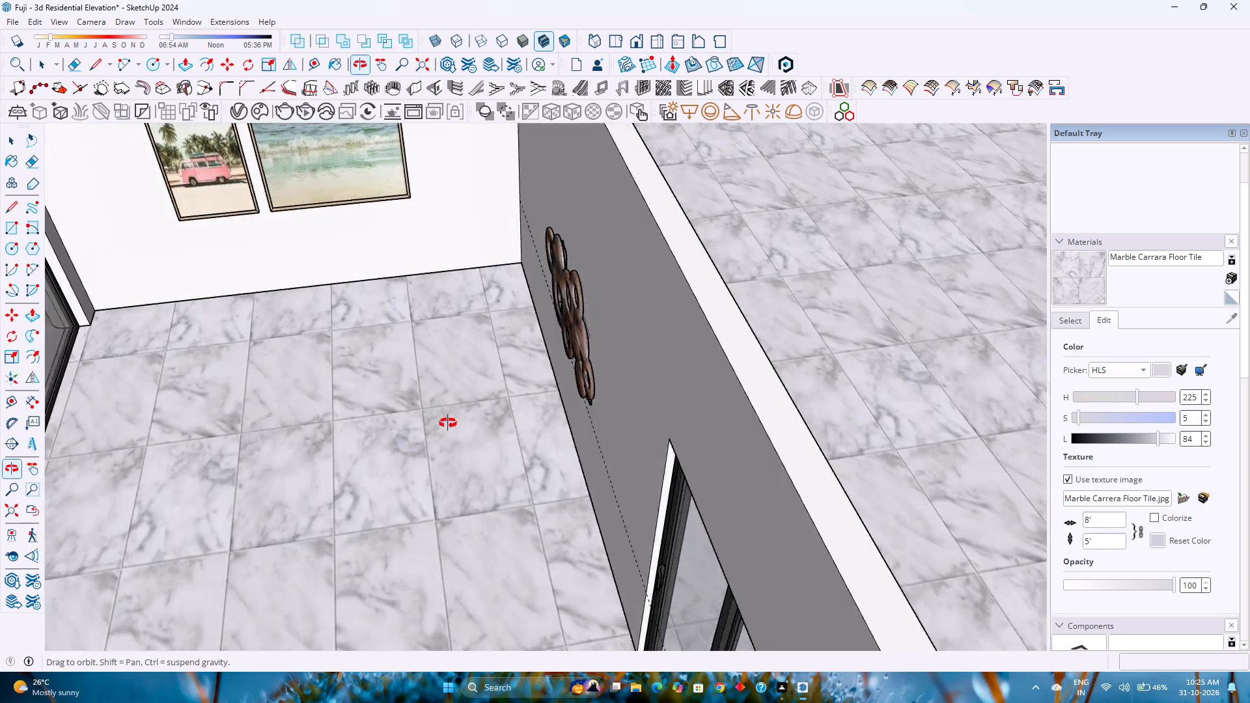
middle_click_drag(448, 423, 293, 353)
middle_click_drag(309, 357, 326, 361)
middle_click_drag(359, 366, 523, 366)
scroll(524, 363, "down", 4)
middle_click_drag(542, 327, 355, 433, "shift")
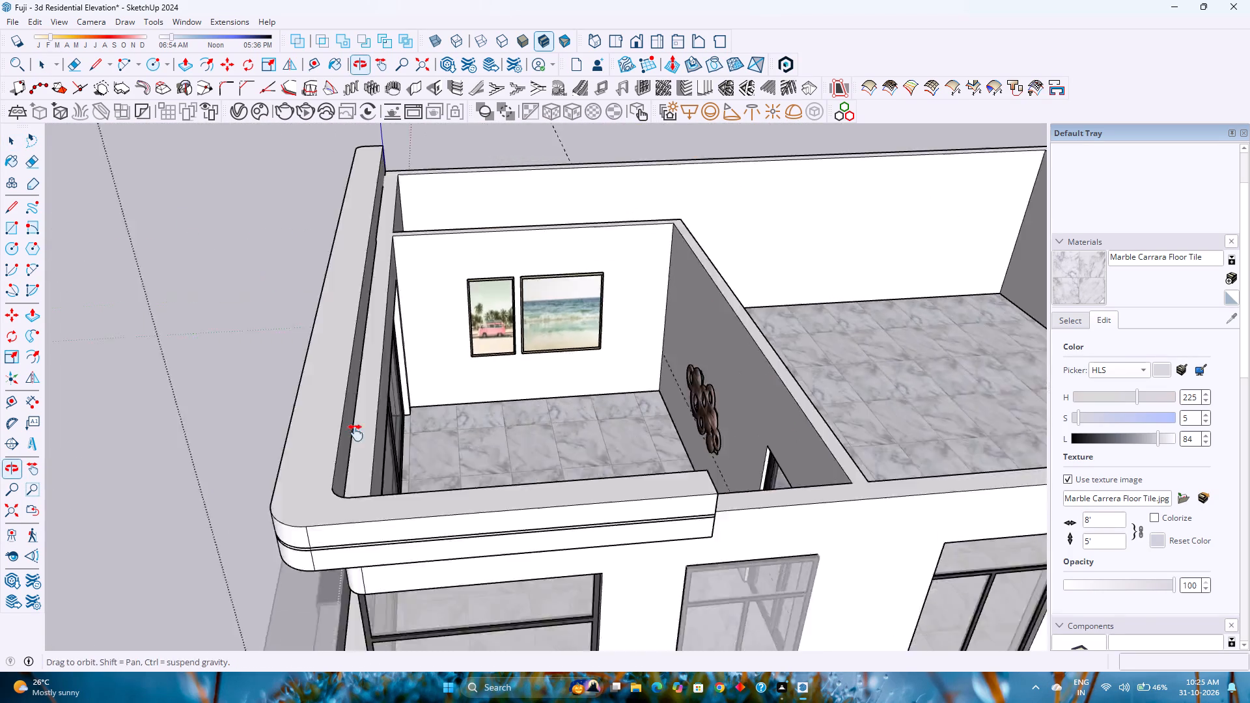
middle_click_drag(355, 433, 311, 466, "shift")
middle_click(310, 467, "shift")
middle_click_drag(324, 455, 544, 439)
middle_click_drag(692, 361, 396, 473, "shift")
Enlarge the ring wall art uniformly from its corners by a factor of about 1.10 and again by about 1.08.
left_click(674, 458)
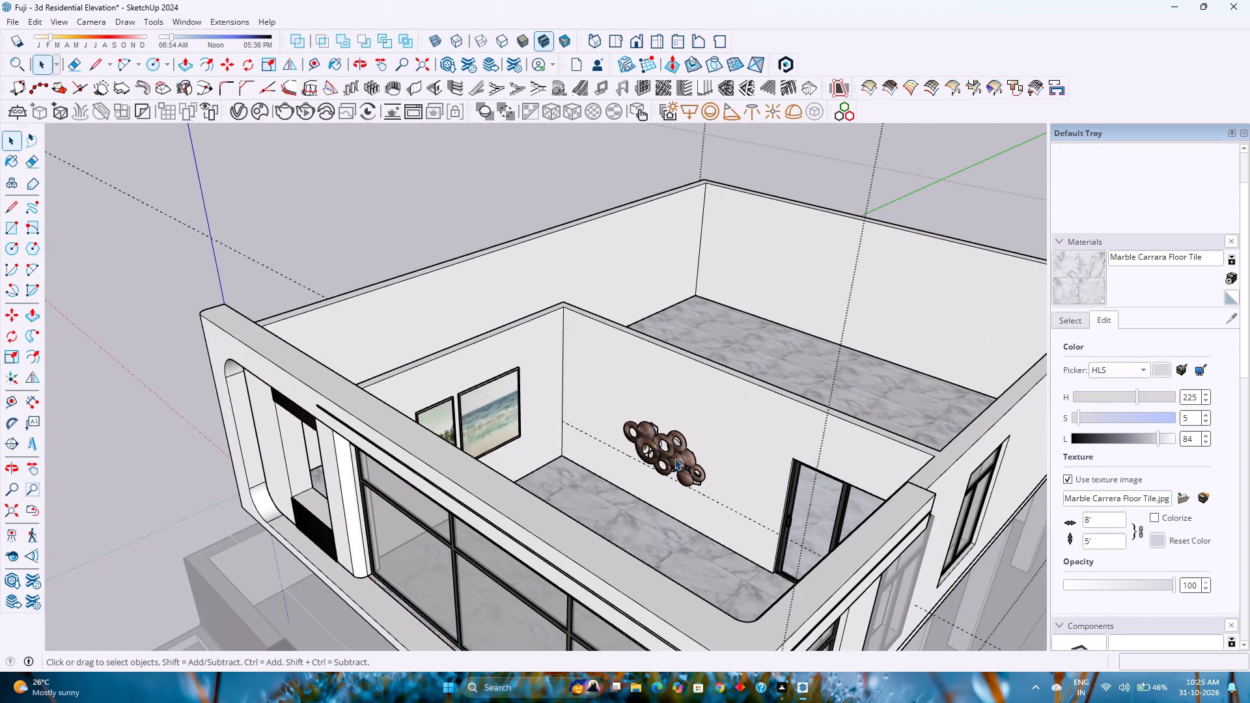
double_click(674, 458)
scroll(674, 456, "up", 8)
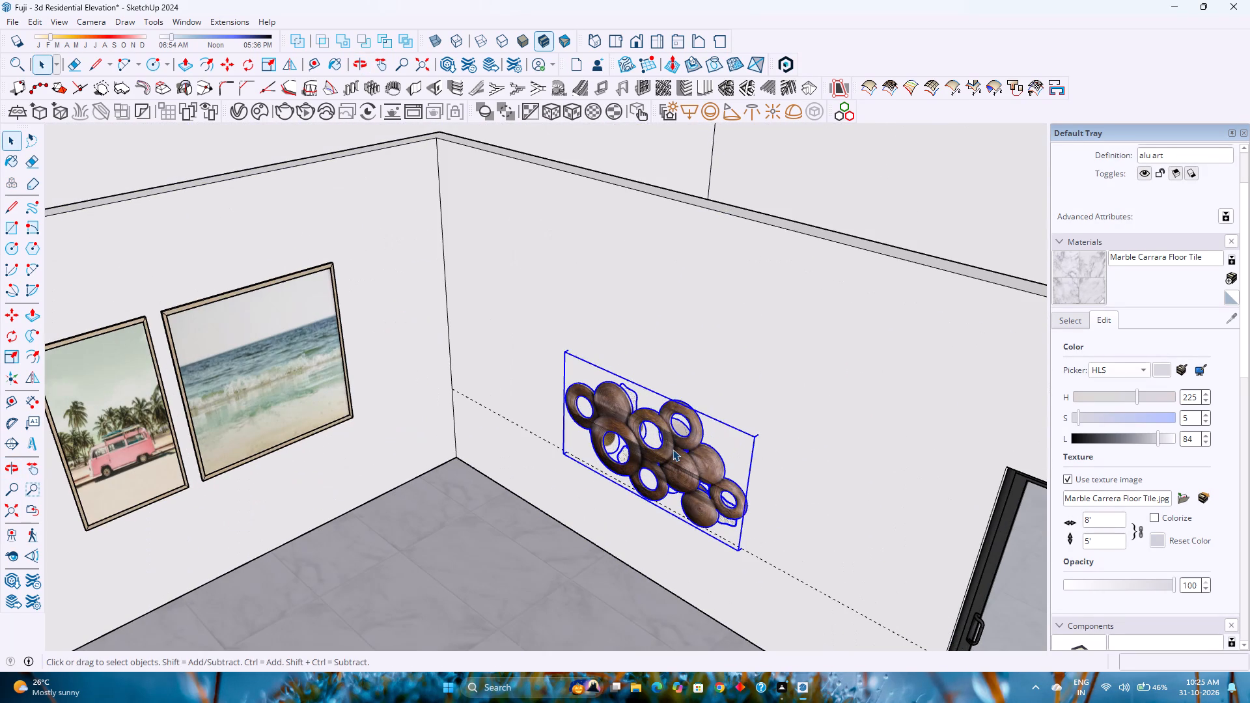
key("s")
left_click(563, 348)
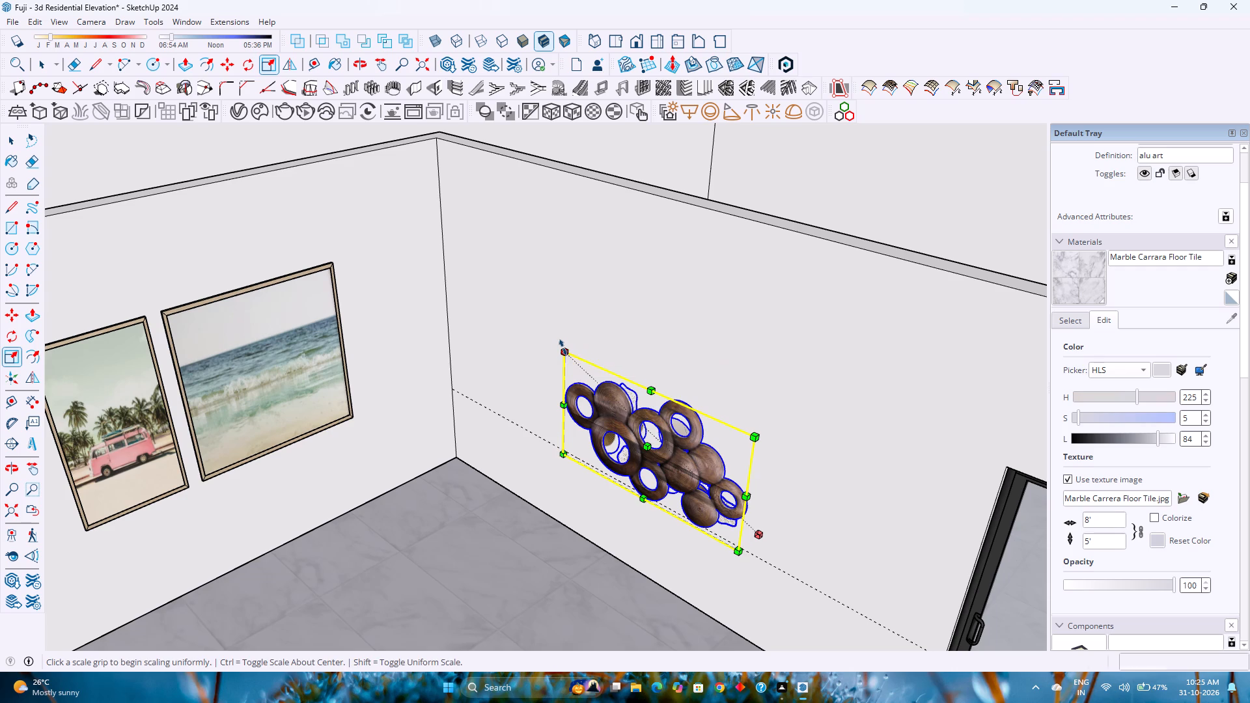
left_click(561, 320)
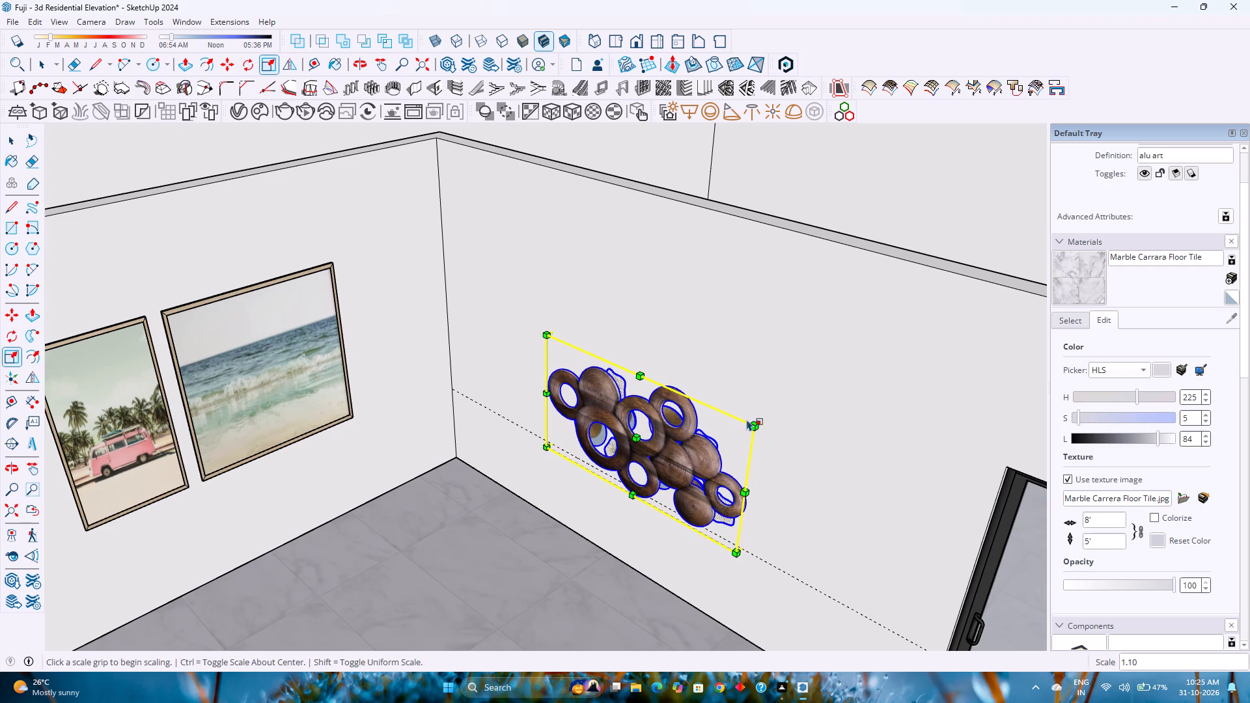
left_click(753, 422)
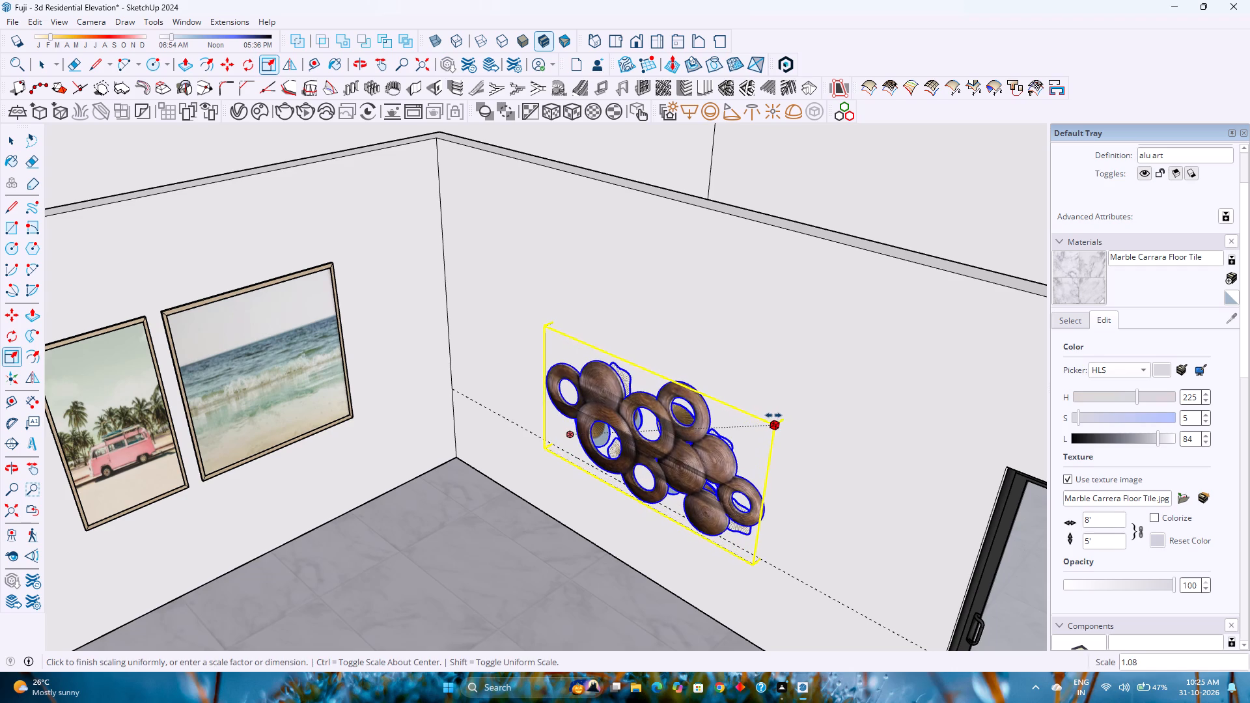
left_click(773, 415)
key("Escape")
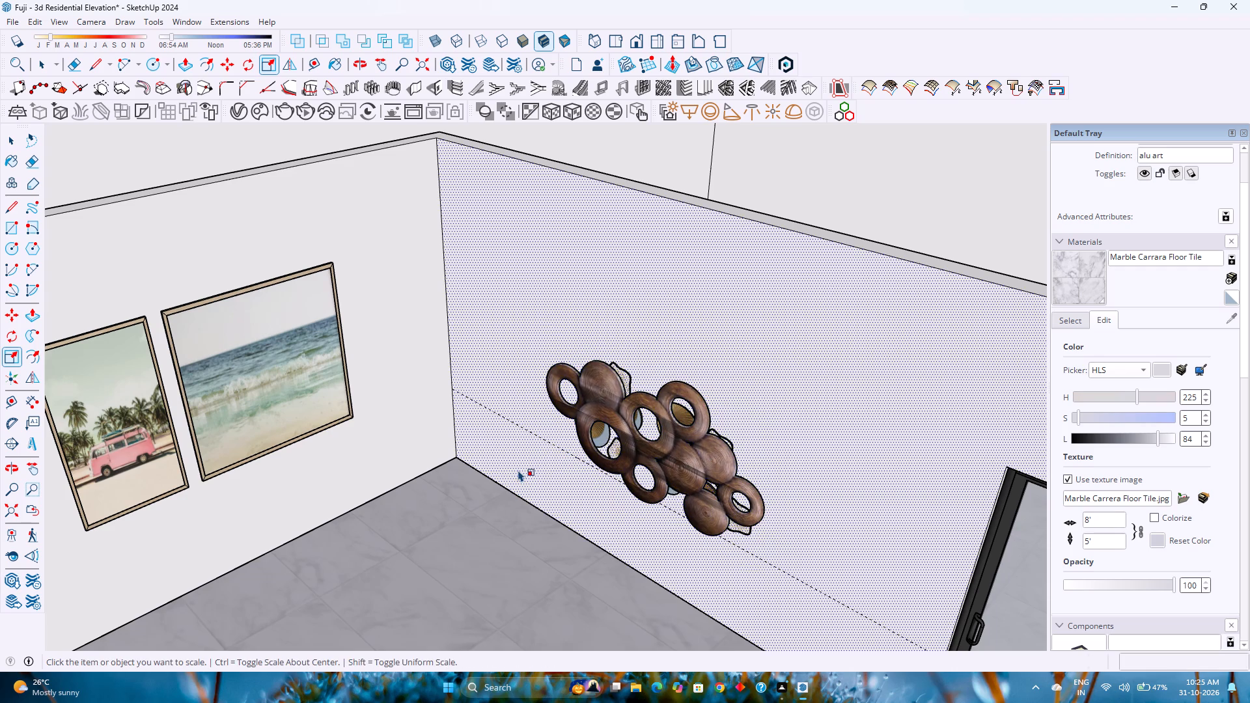
key("space")
Delete all guides in the model.
left_click(377, 242)
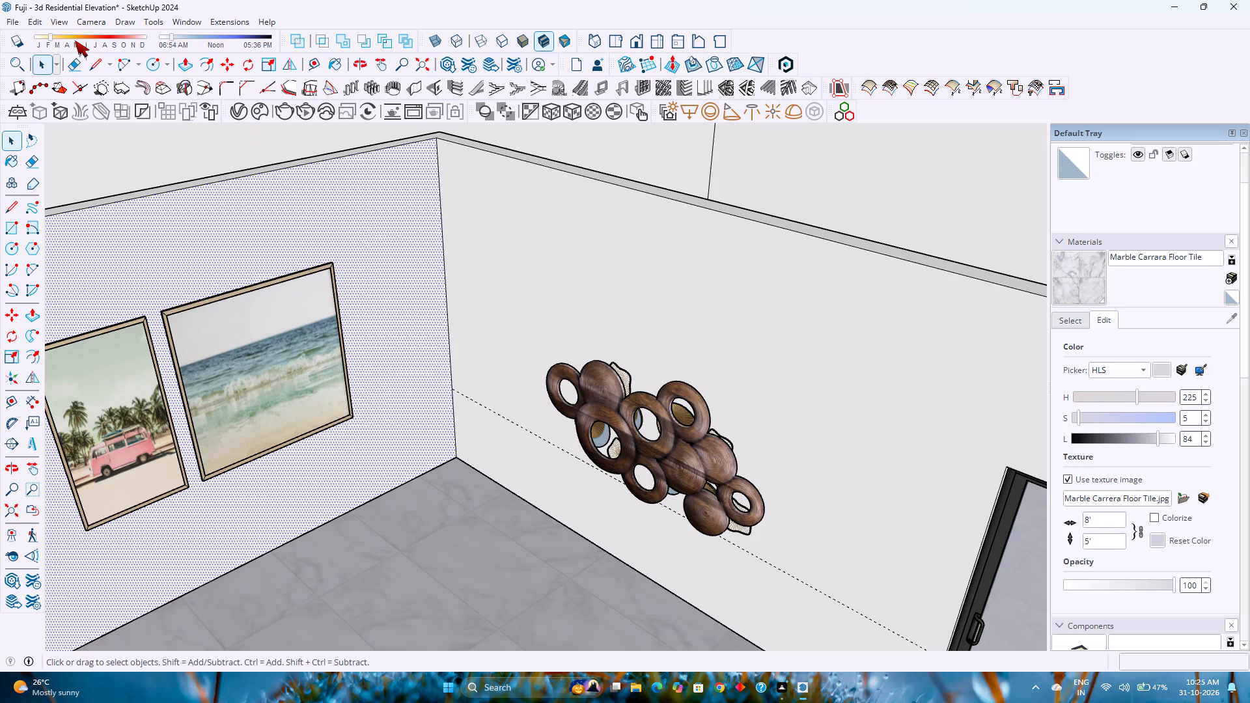
left_click(35, 21)
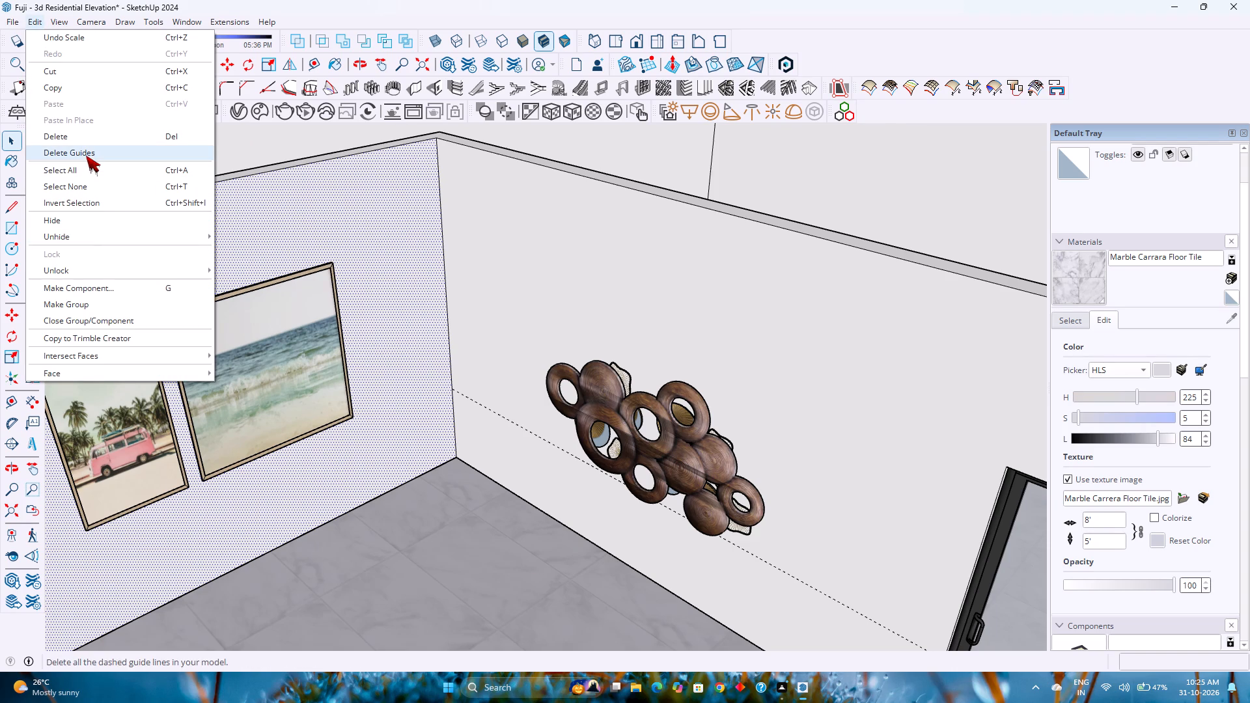
left_click(86, 156)
Load the wooden pocket-planter model titled "WALL ART" from the 3D Warehouse "Wall Arts" results directly into the model.
middle_click_drag(372, 392, 574, 423)
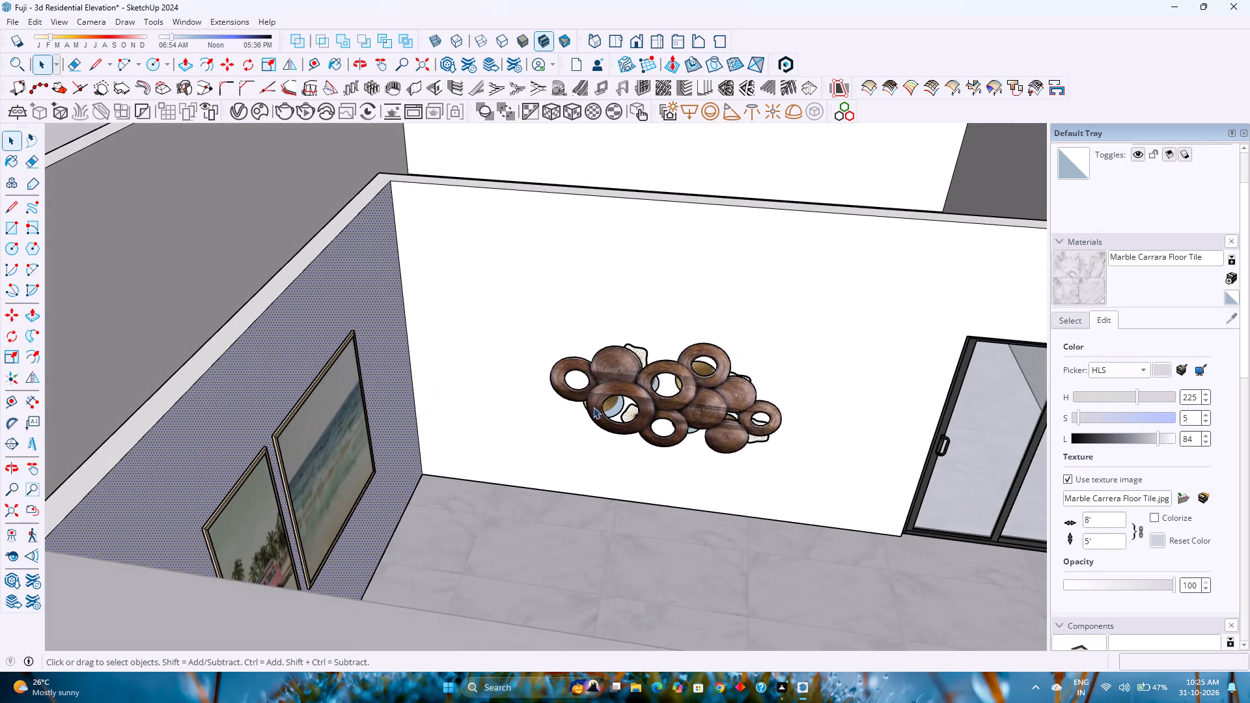
middle_click_drag(652, 414, 480, 404, "shift")
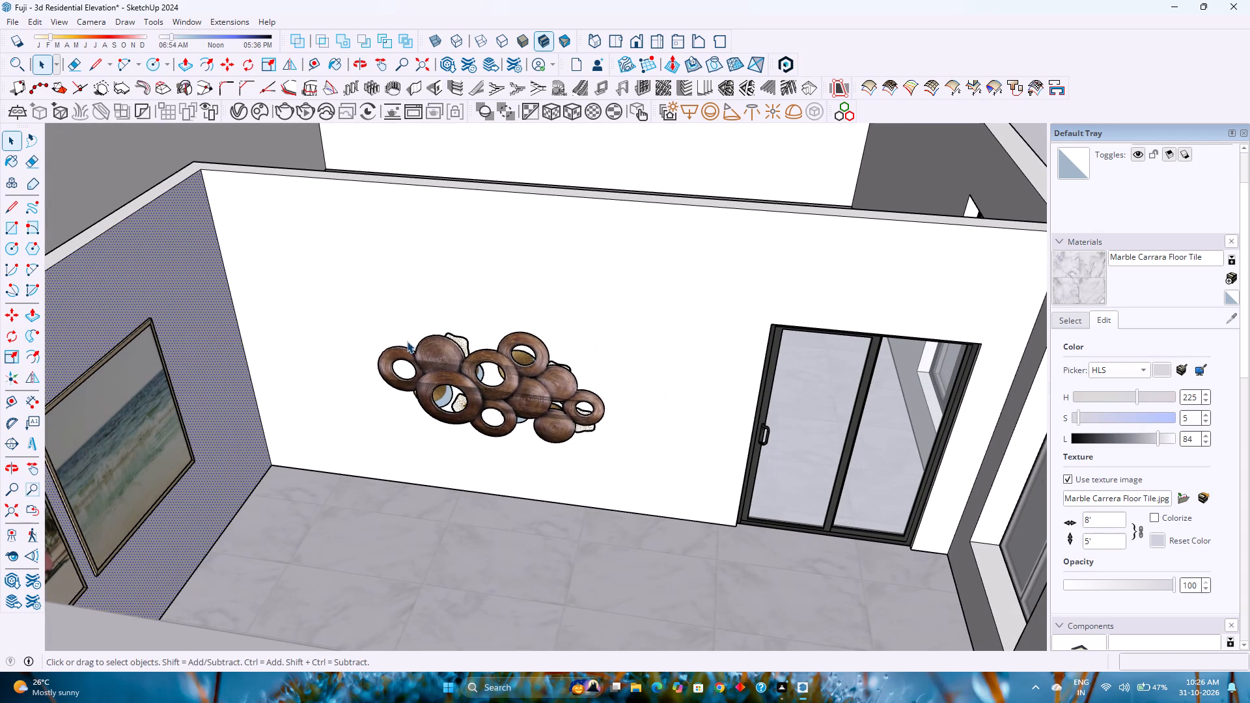
left_click(181, 22)
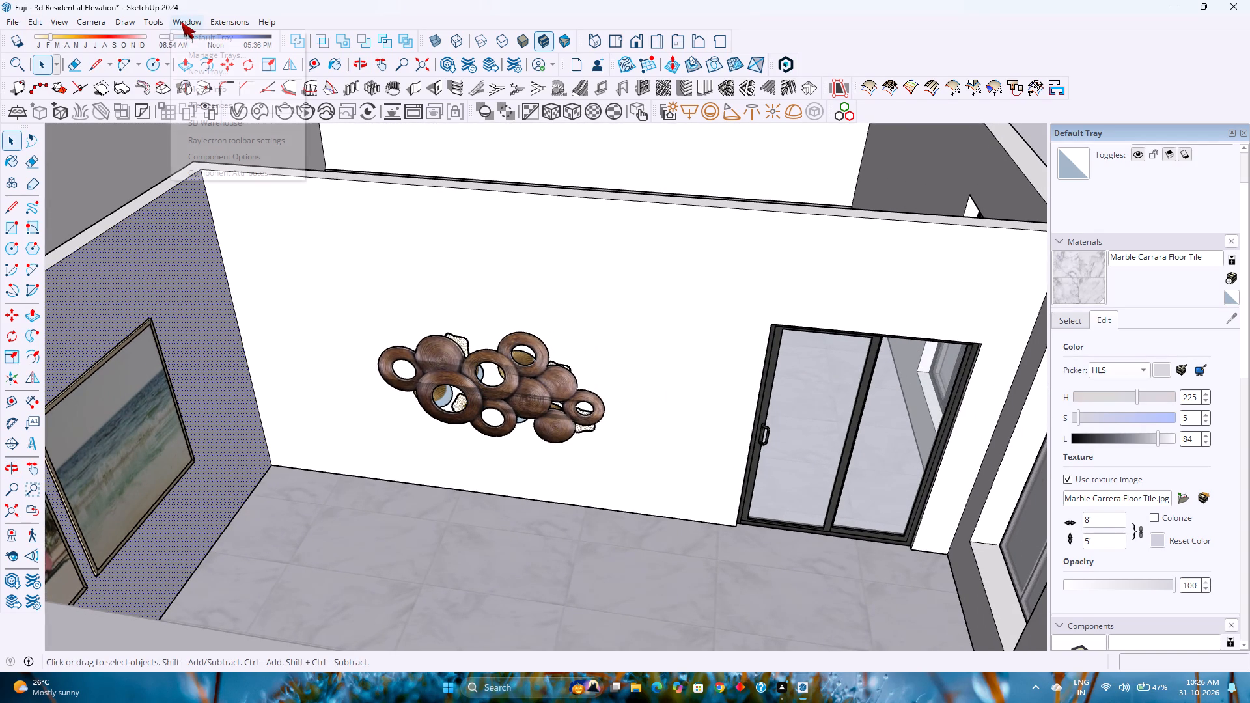
left_click(231, 117)
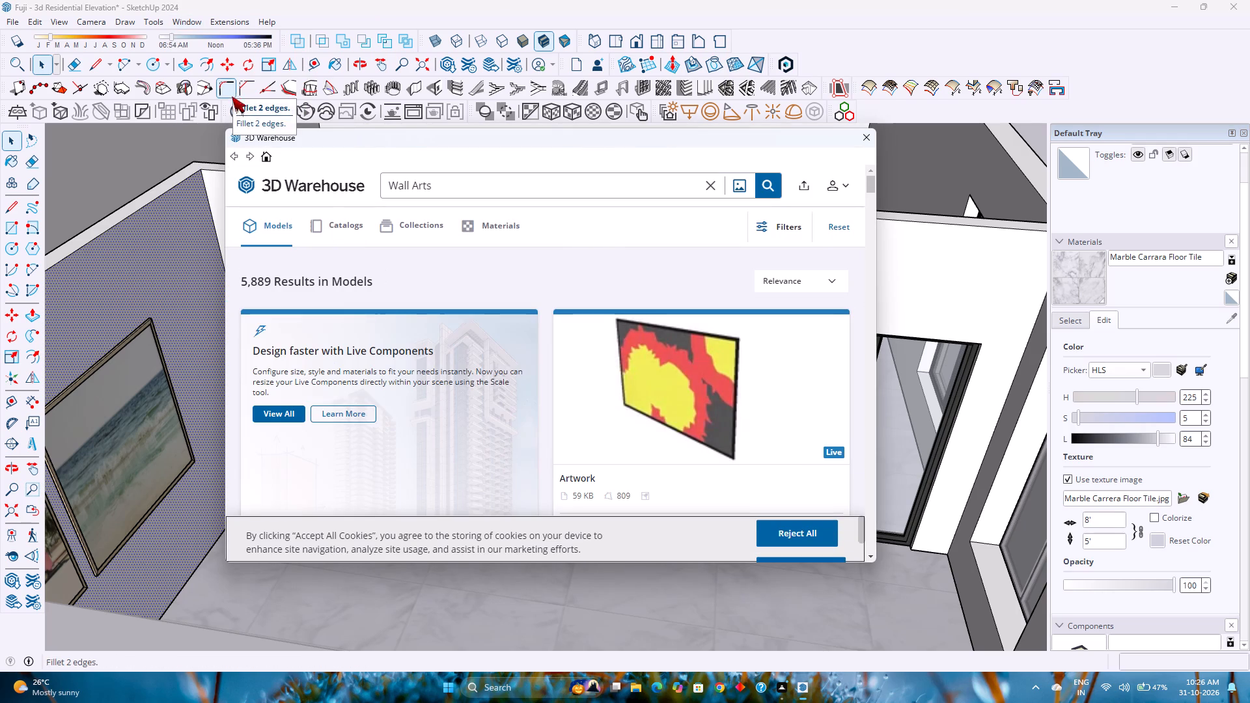
scroll(535, 374, "down", 13)
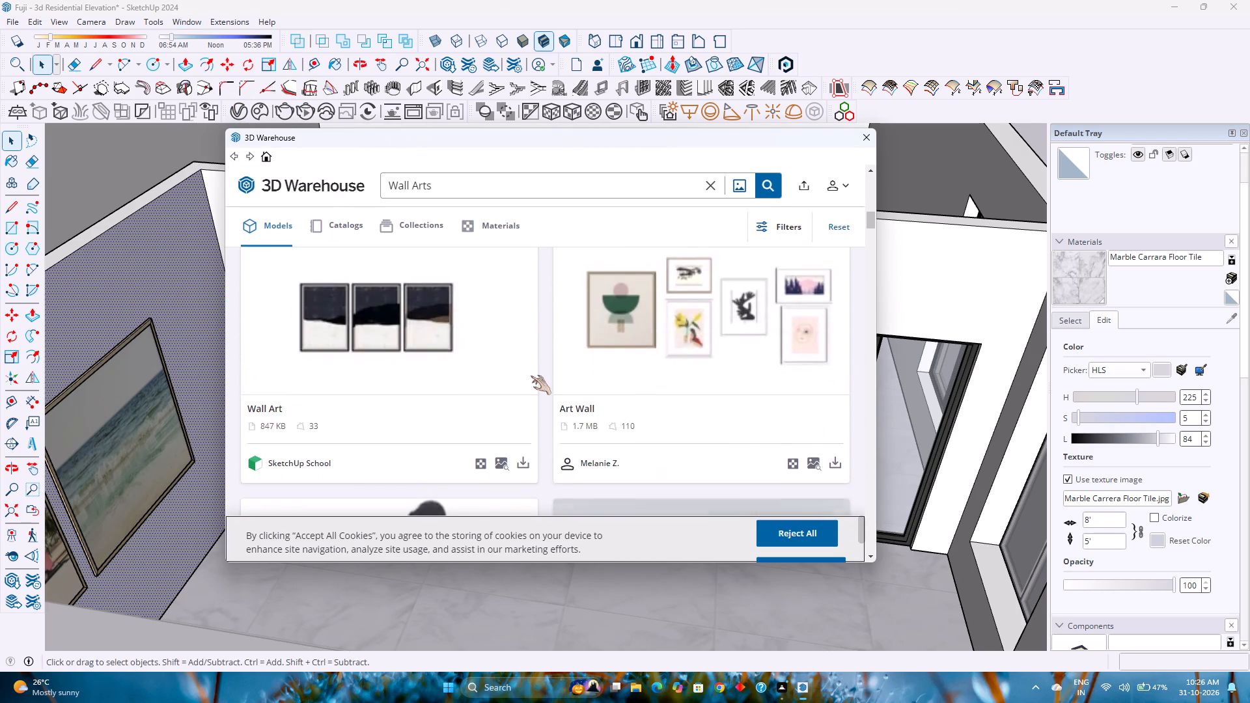
scroll(531, 376, "down", 19)
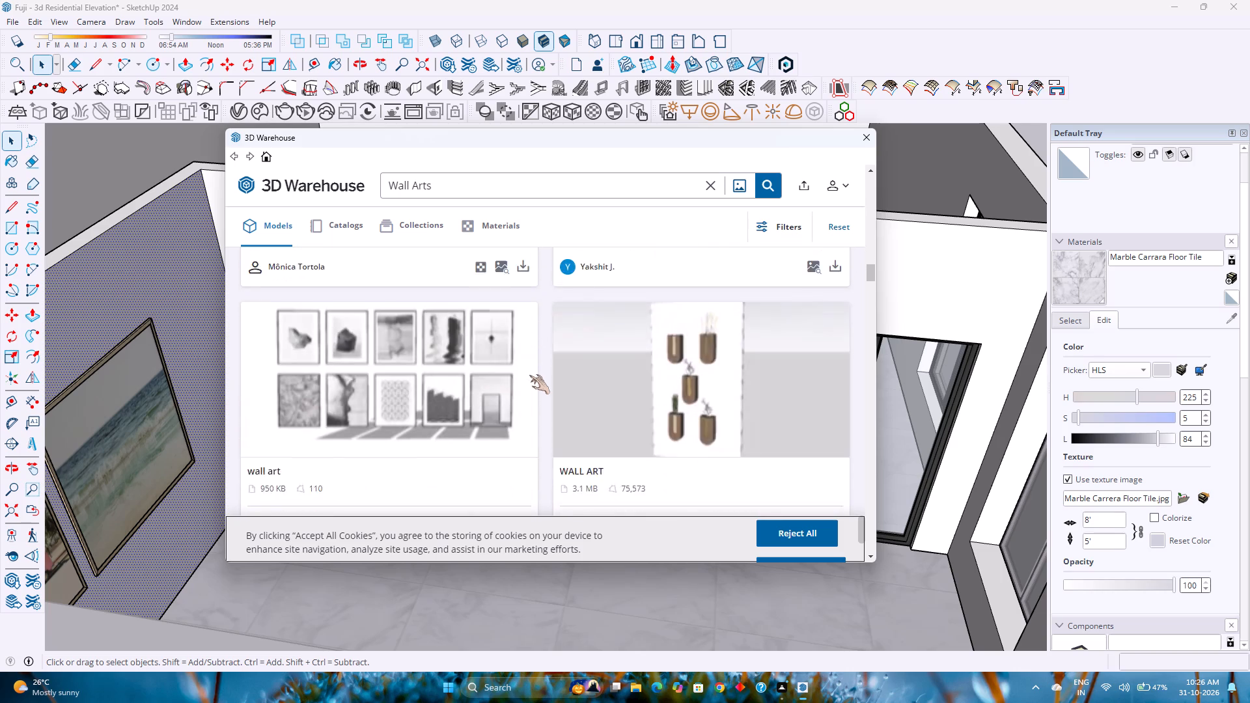
scroll(529, 375, "down", 2)
left_click(838, 394)
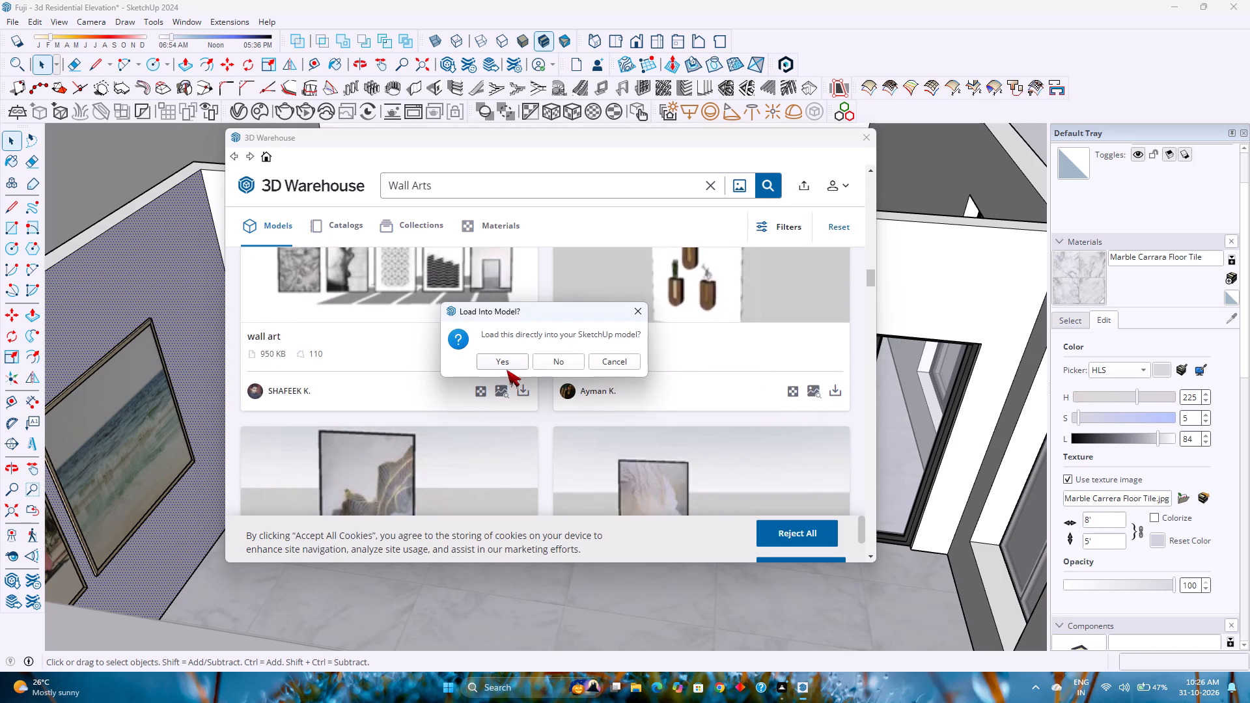
left_click(508, 364)
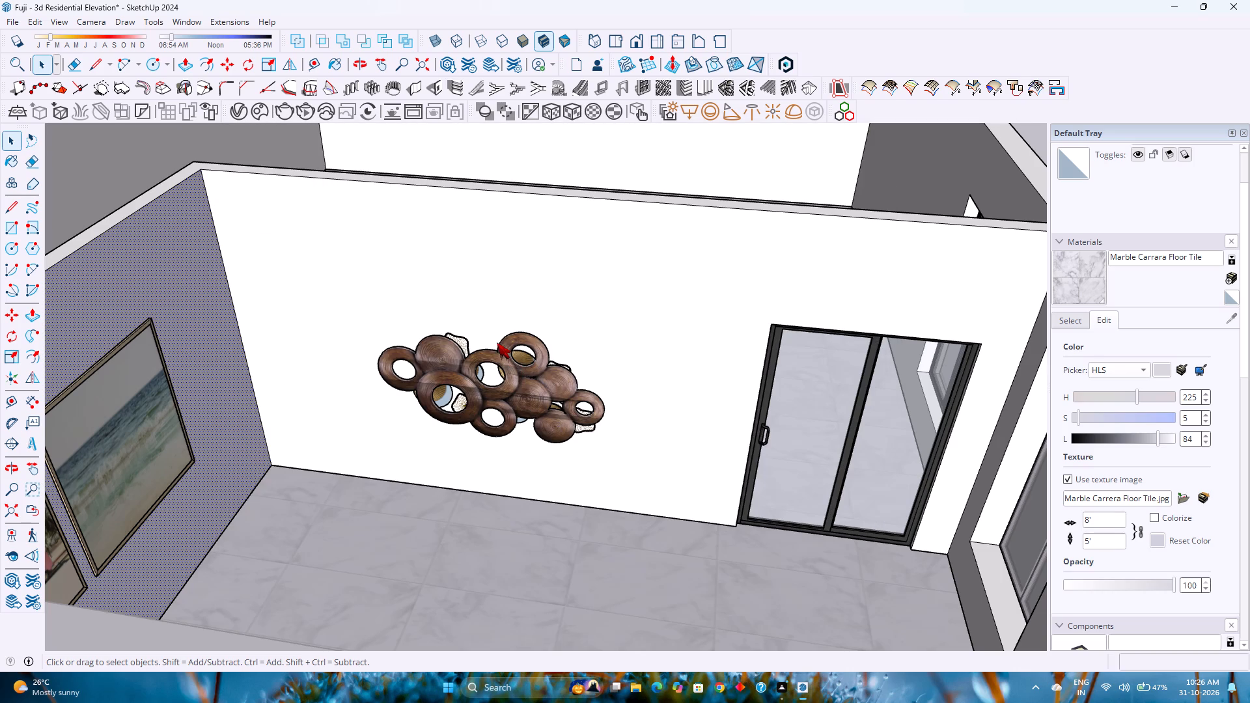
Place the loaded planter model on the marble floor of the large room behind the sliding-door wall.
scroll(497, 342, "down", 3)
scroll(396, 350, "down", 1)
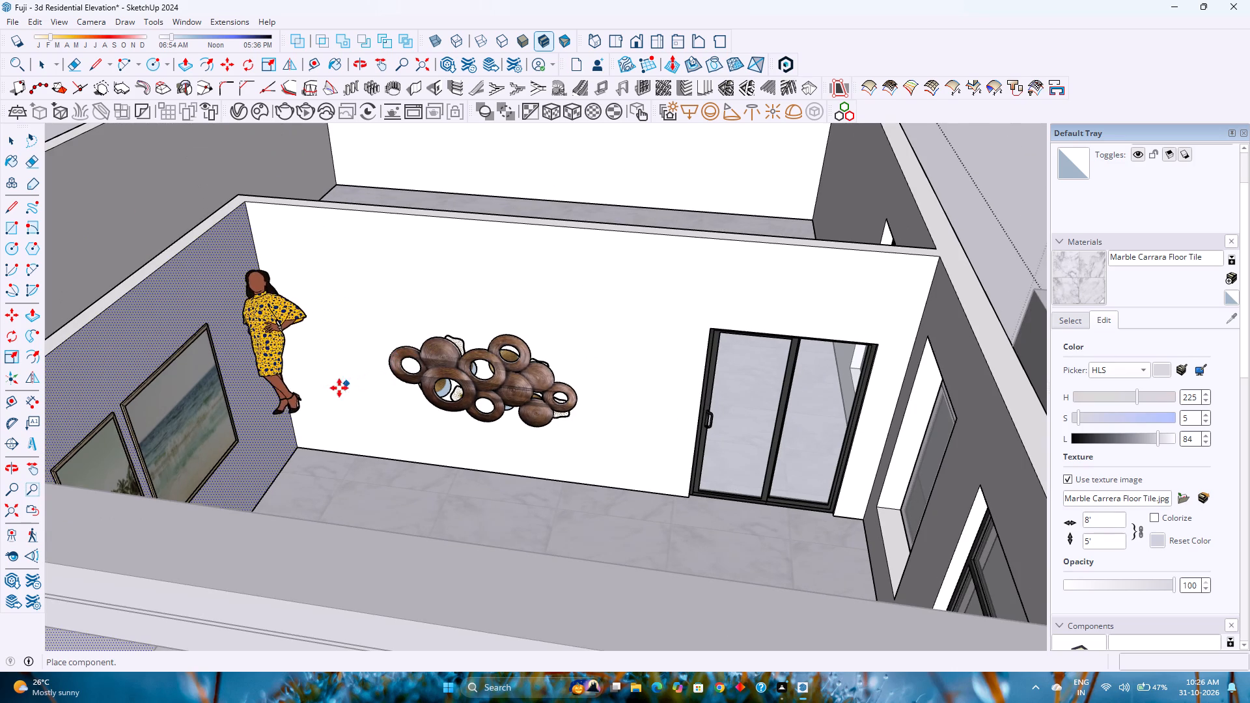
middle_click_drag(402, 331, 351, 480)
scroll(376, 381, "down", 5)
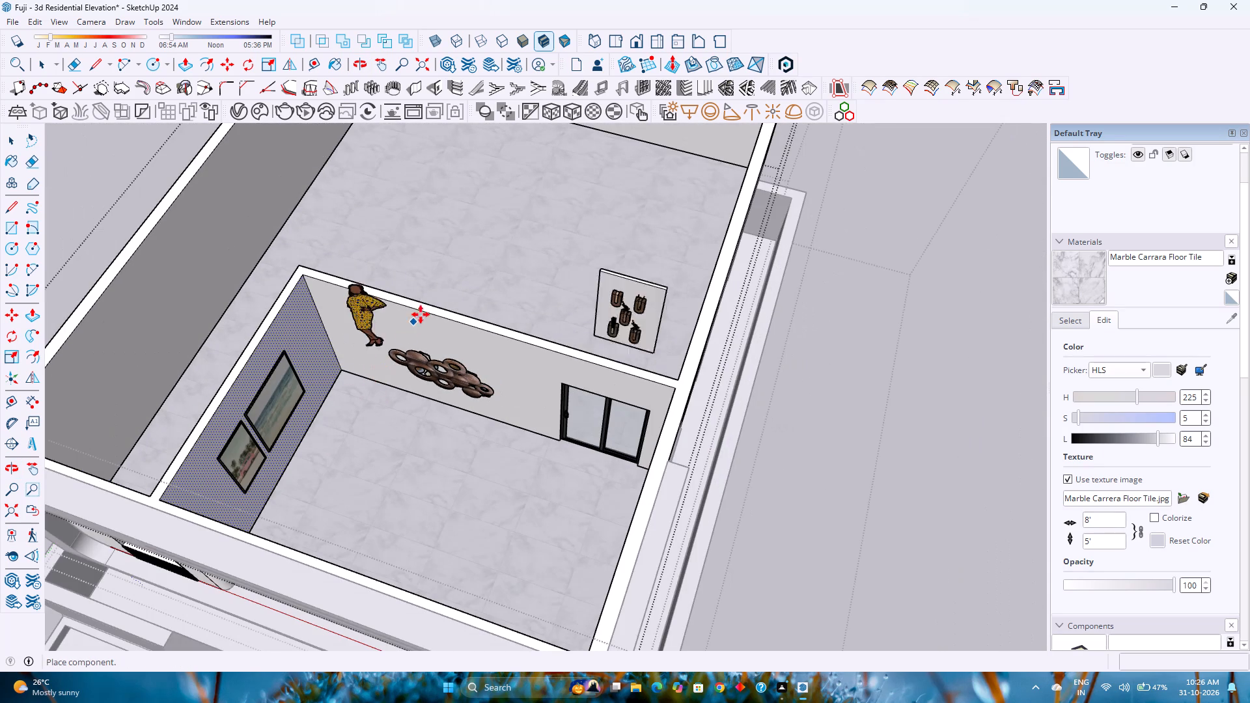
left_click(439, 247)
Inside the placed planter component, delete the standing woman figure and the flat backing panel, keeping only the five planters.
scroll(434, 244, "up", 6)
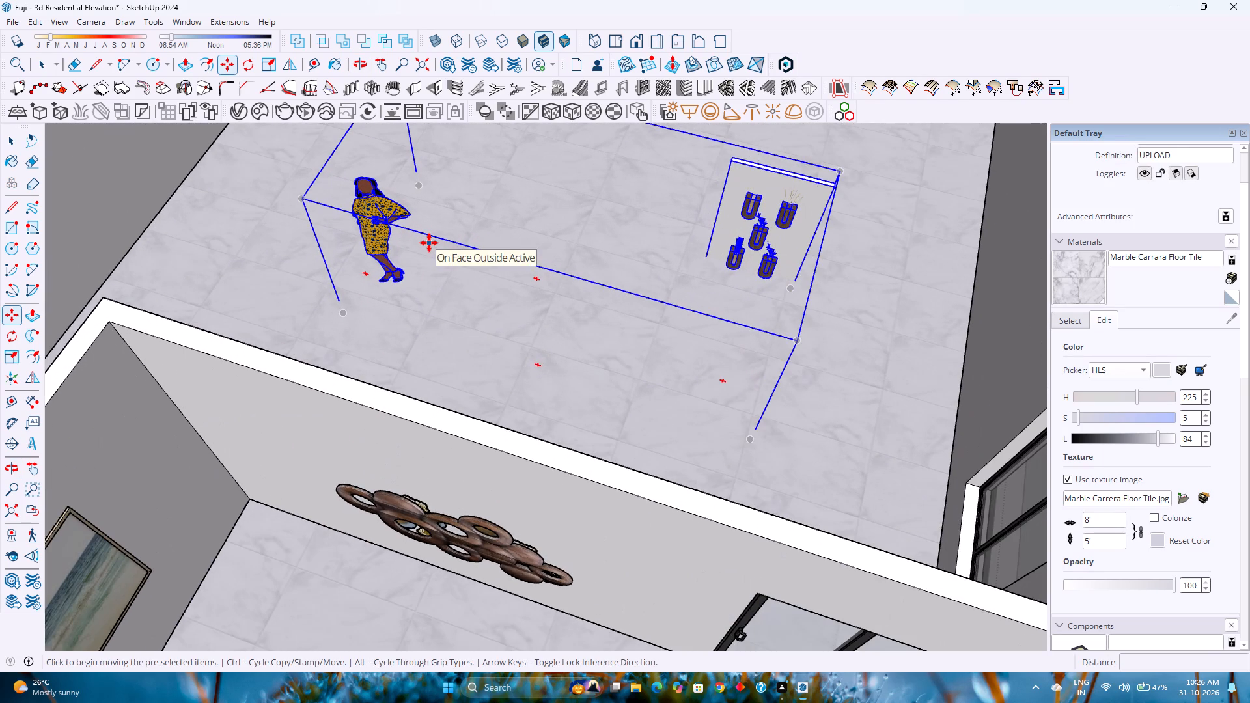
key("space")
double_click(429, 238)
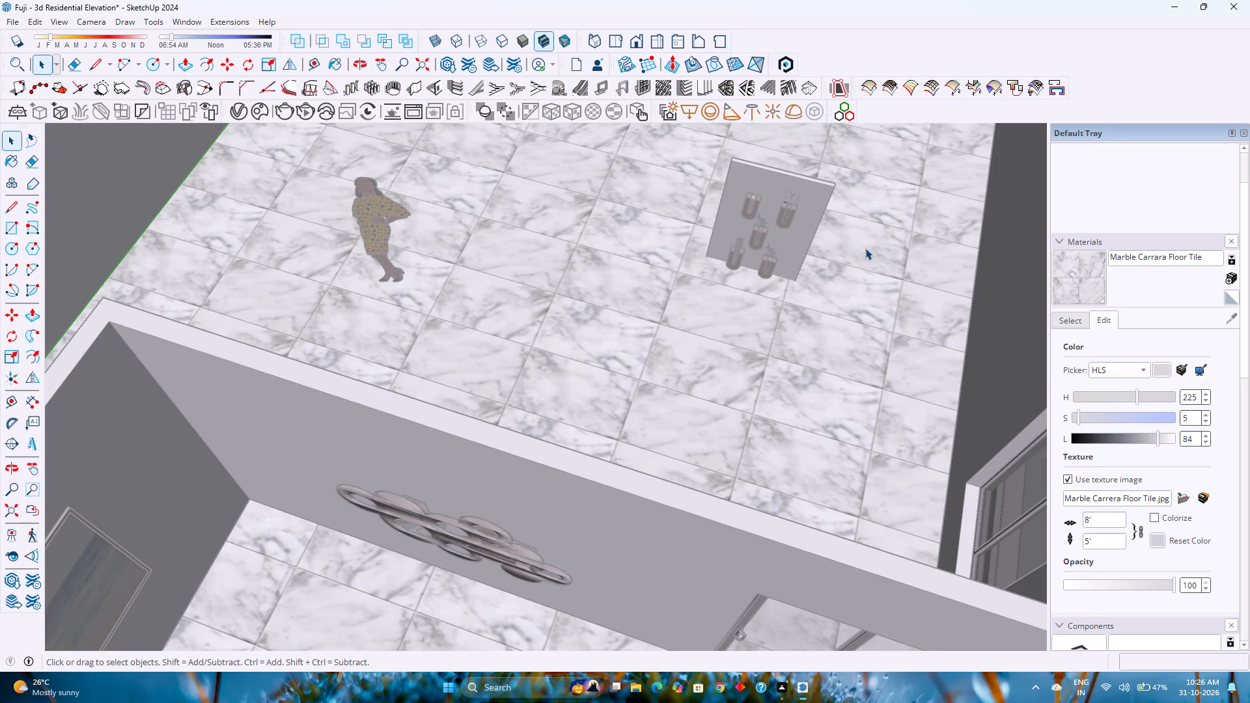
key("Escape")
double_click(789, 240)
left_click(789, 240)
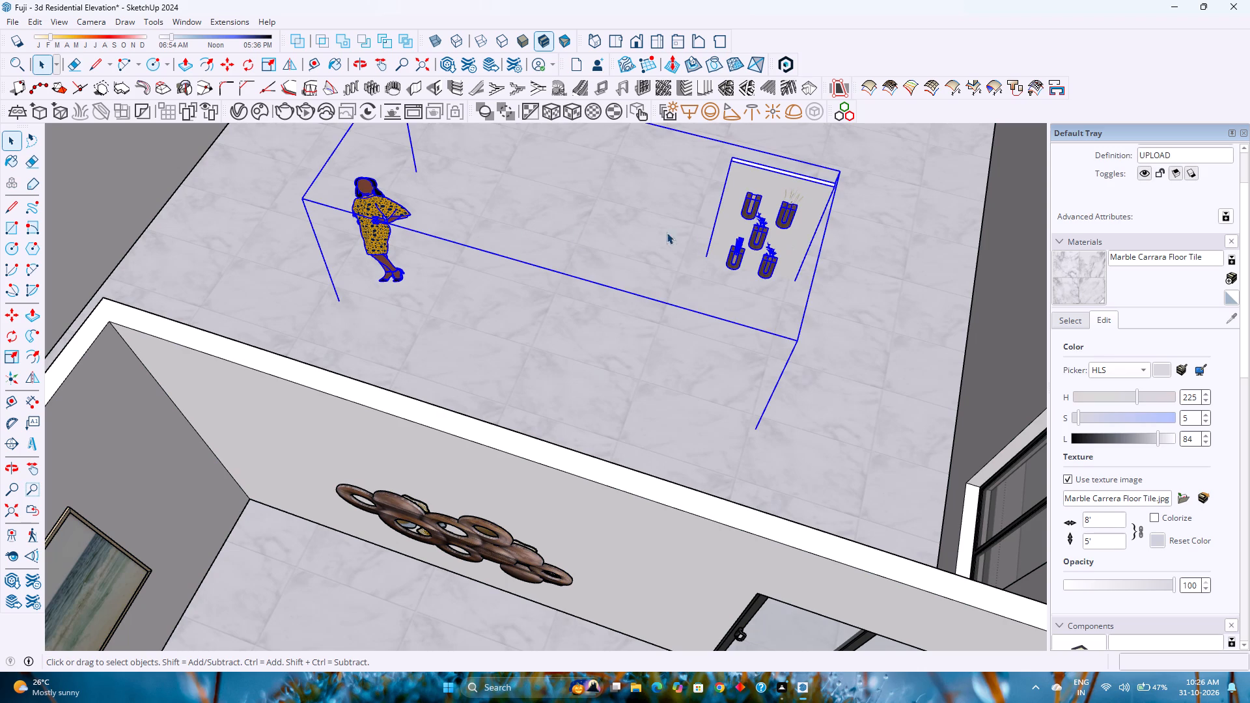
double_click(763, 225)
left_click(385, 225)
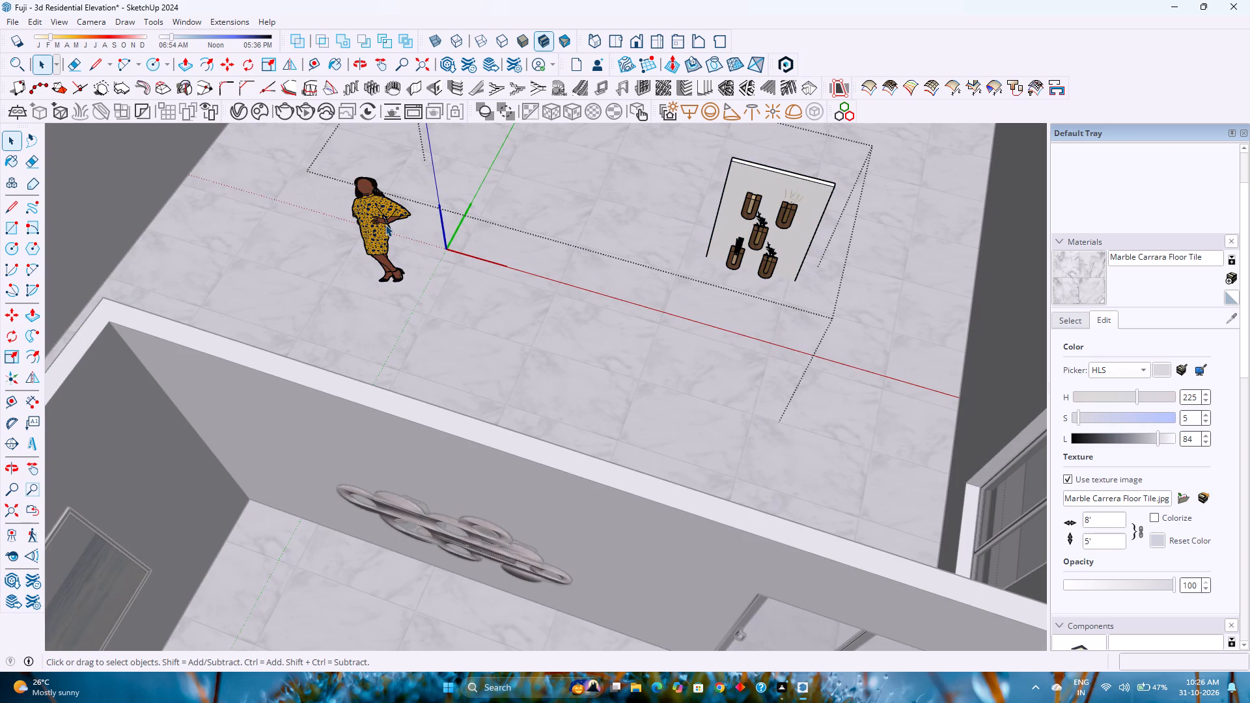
key("Delete")
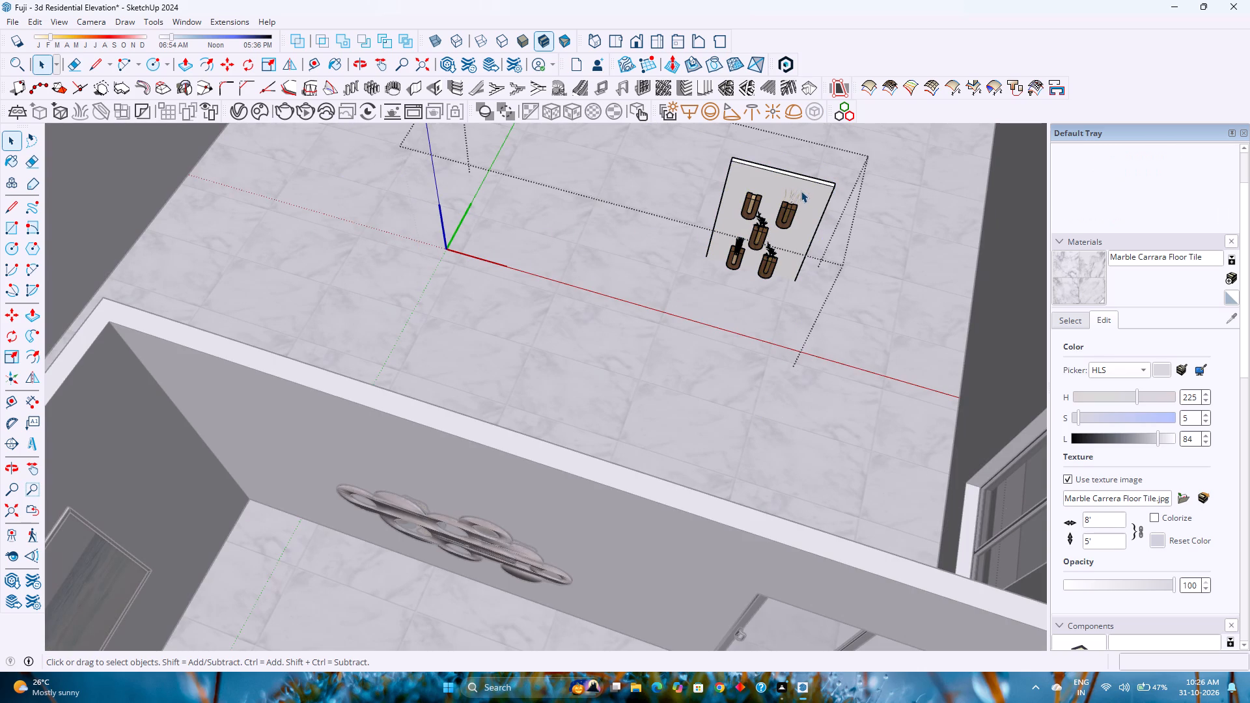
left_click(802, 190)
key("Delete")
left_click(791, 210)
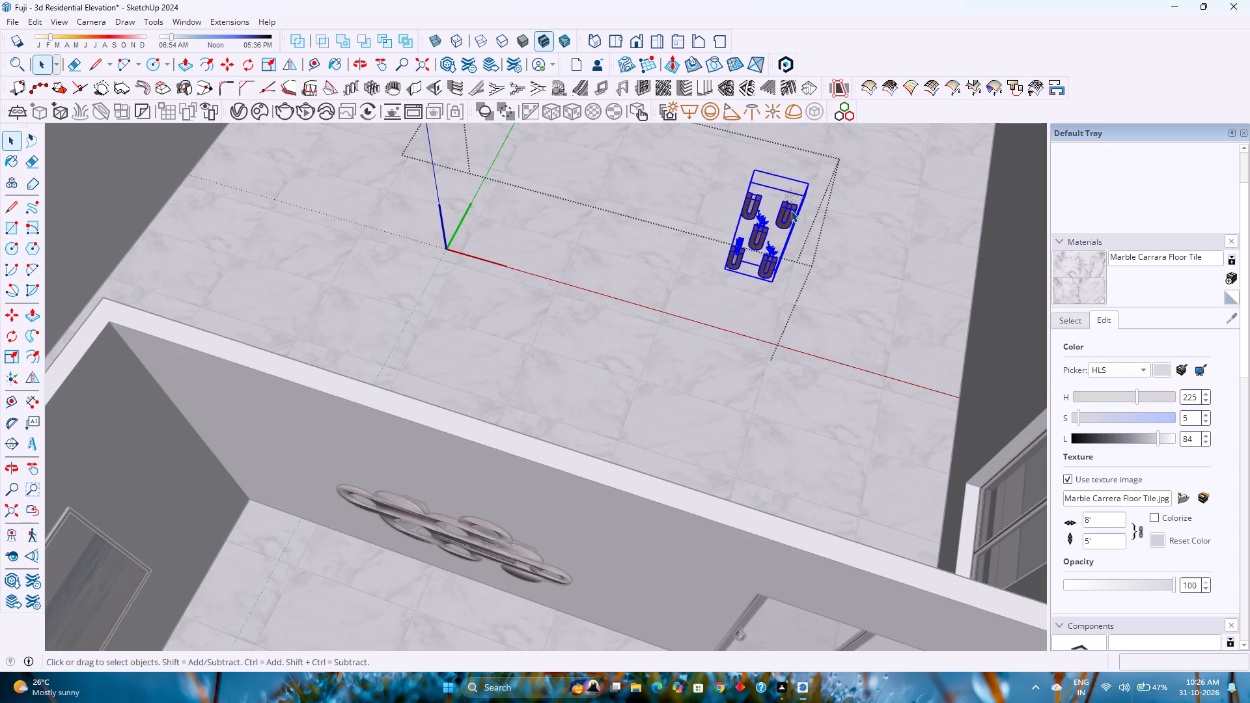
key("Escape")
Move the planters about 18' by a corner onto the sliding-door wall, between the ring wall art and the room corner.
left_click(786, 214)
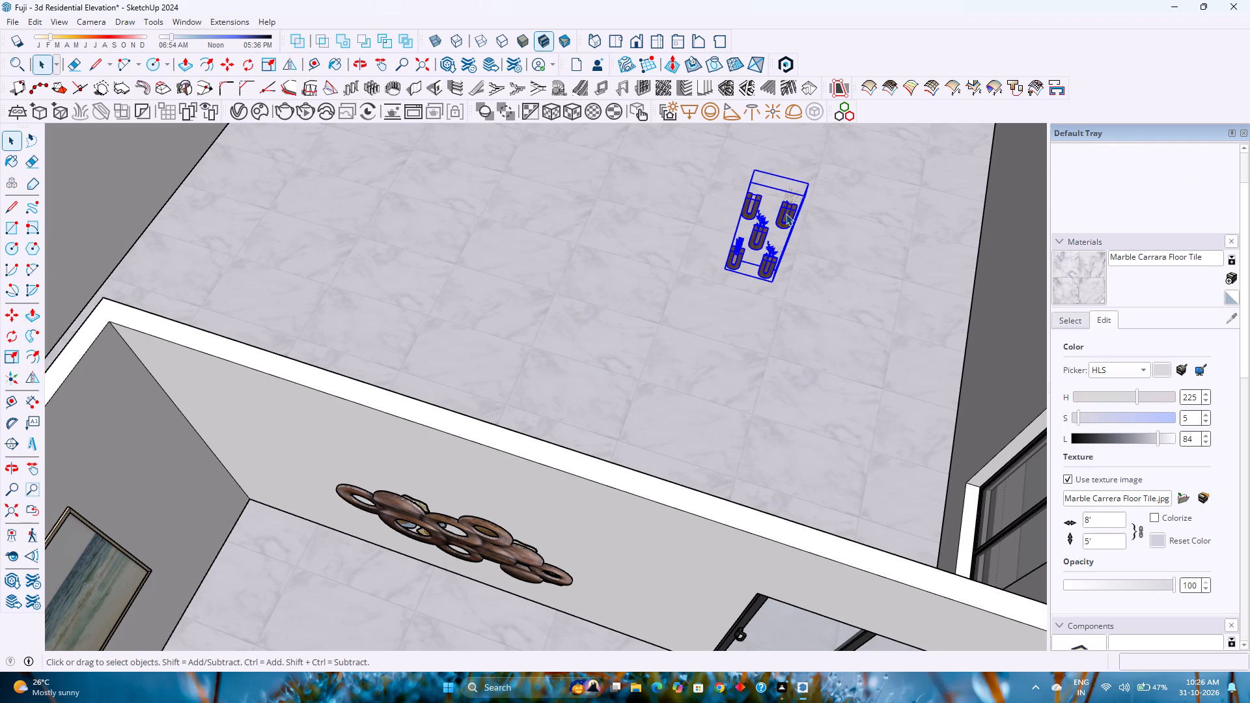
key("m")
scroll(794, 204, "up", 5)
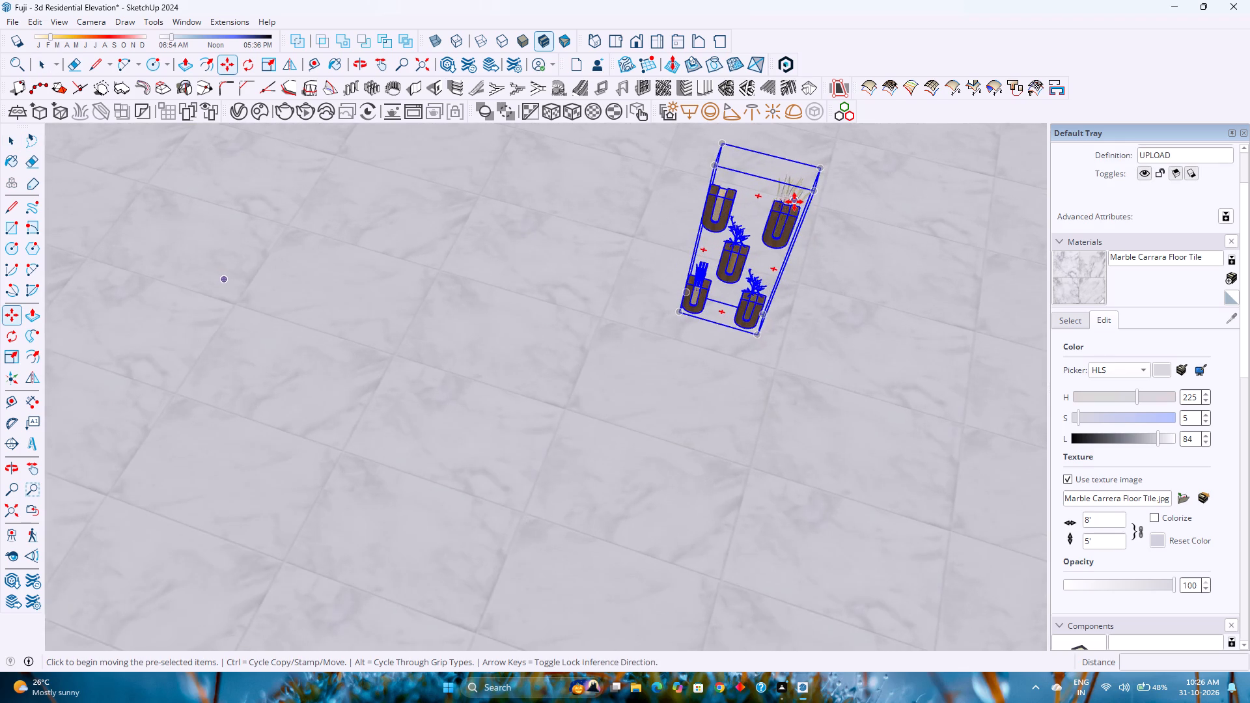
scroll(794, 202, "up", 3)
middle_click_drag(794, 202, 545, 256)
scroll(545, 256, "up", 1)
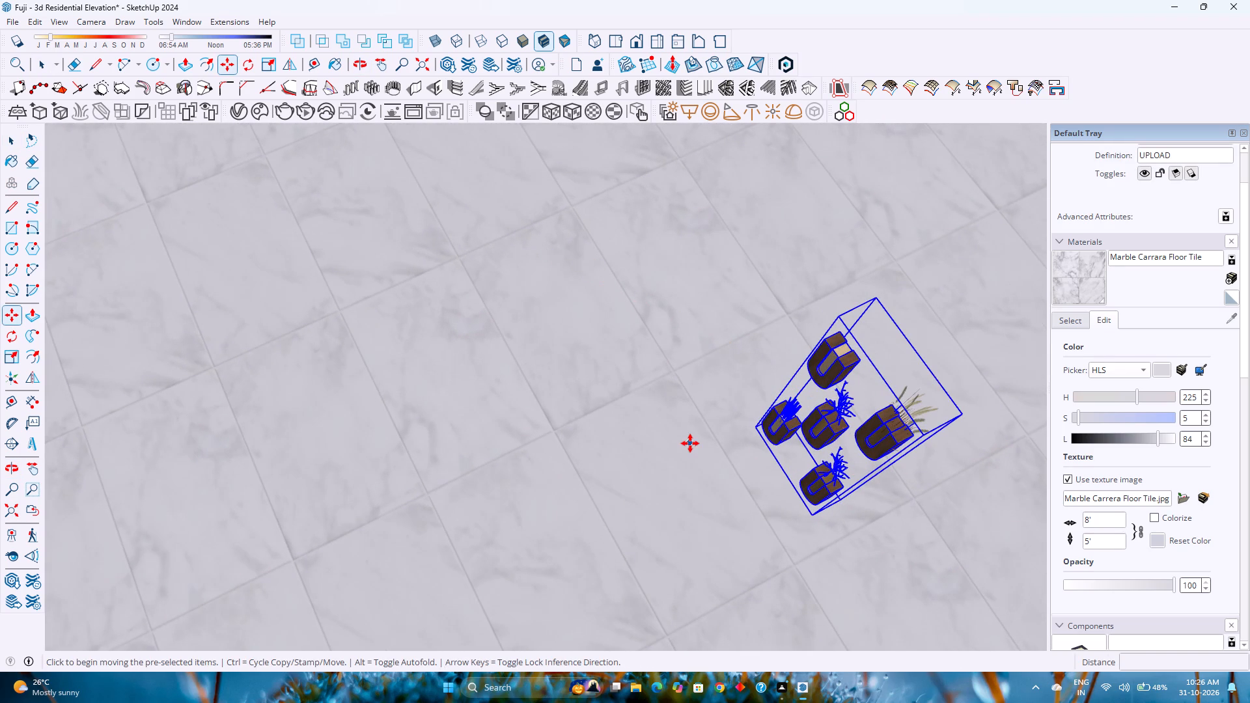
middle_click_drag(704, 441, 528, 379, "shift")
left_click(704, 325)
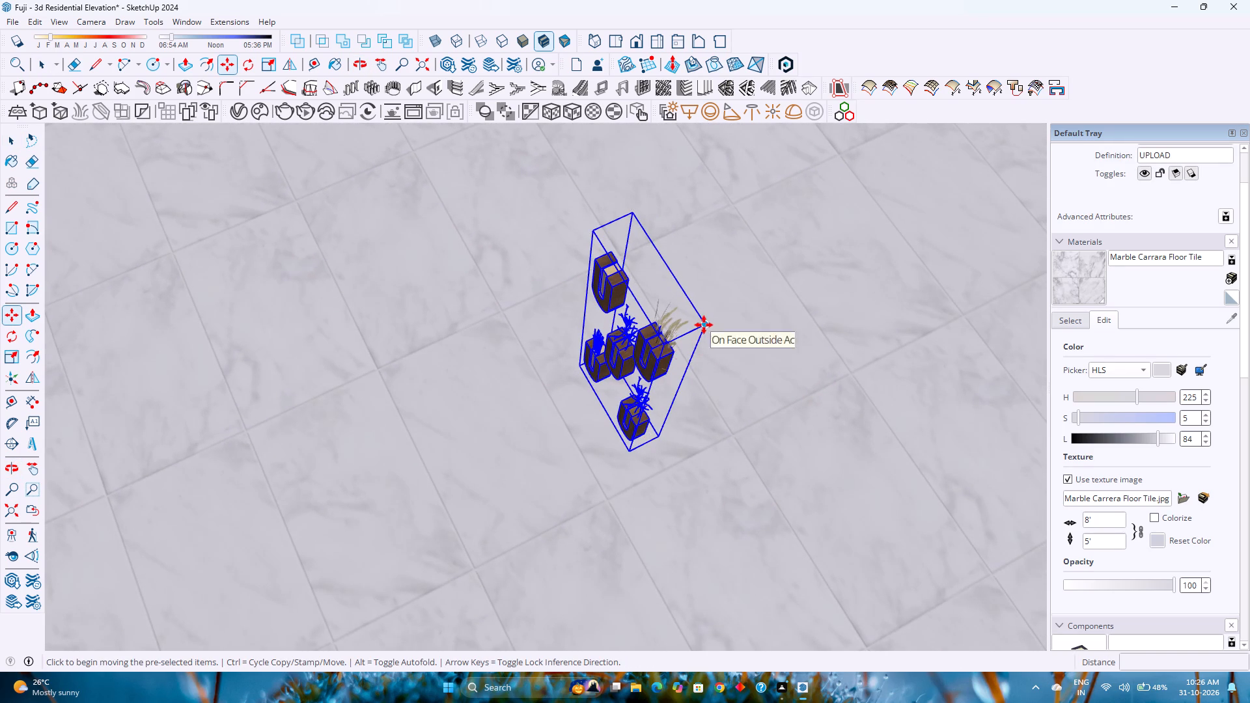
scroll(650, 325, "down", 15)
scroll(376, 287, "up", 7)
middle_click_drag(380, 287, 521, 225)
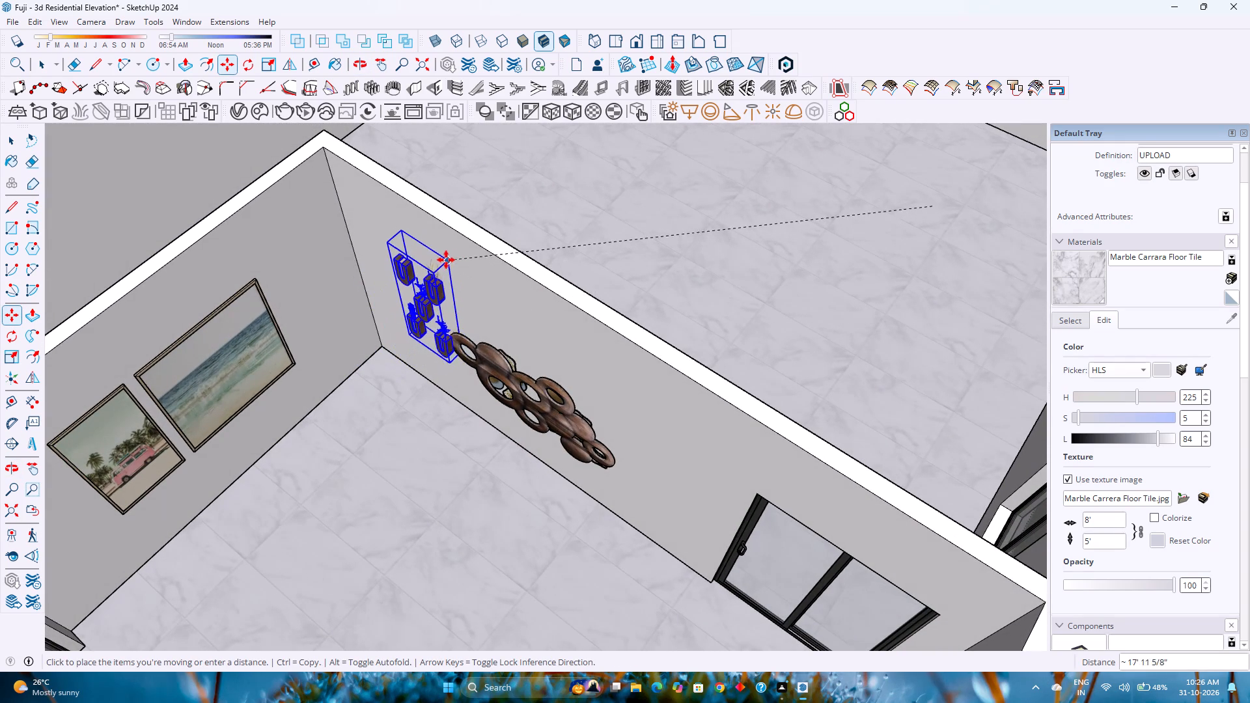
left_click(437, 259)
Lower the planters on the sliding-door wall so they sit beside the ring wall art.
scroll(419, 332, "up", 5)
middle_click_drag(417, 340, 501, 227)
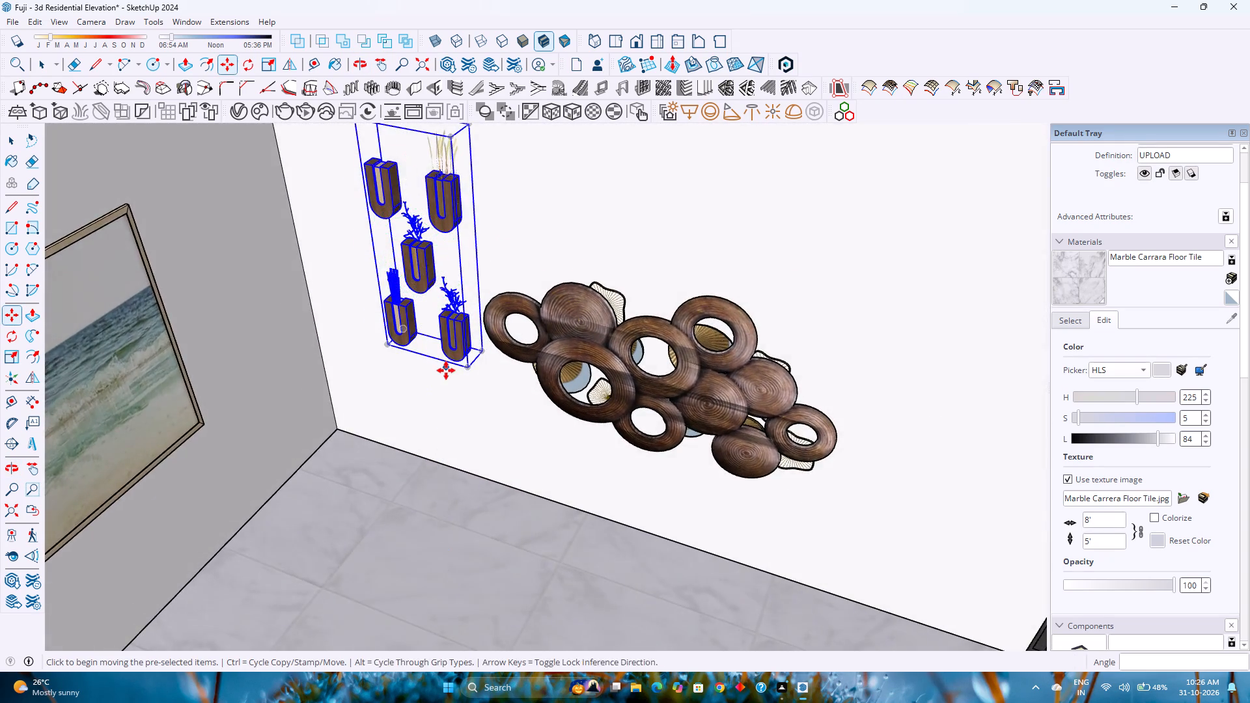
scroll(446, 370, "up", 4)
middle_click_drag(471, 376, 463, 294)
left_click(499, 331)
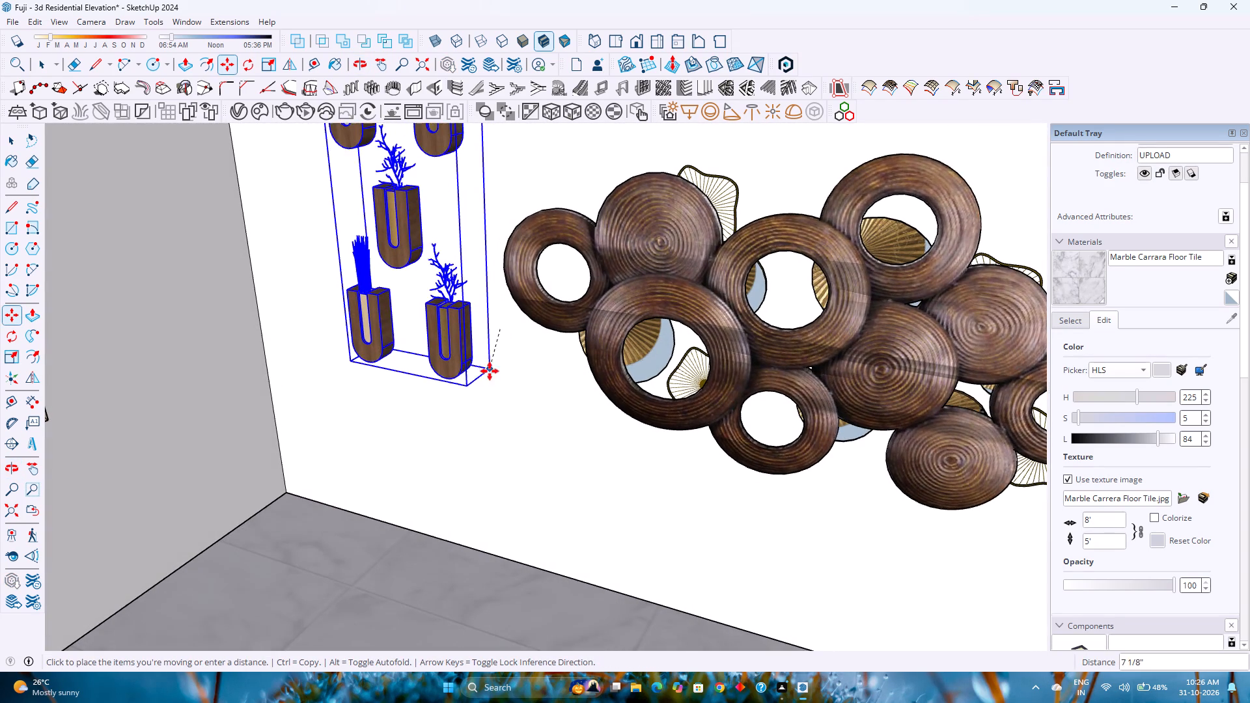
left_click(484, 422)
Examine the planters' placement against the wall and beside the ring art from close up, from the whole building and from above.
scroll(492, 443, "up", 4)
middle_click(489, 435)
middle_click_drag(482, 435, 318, 452)
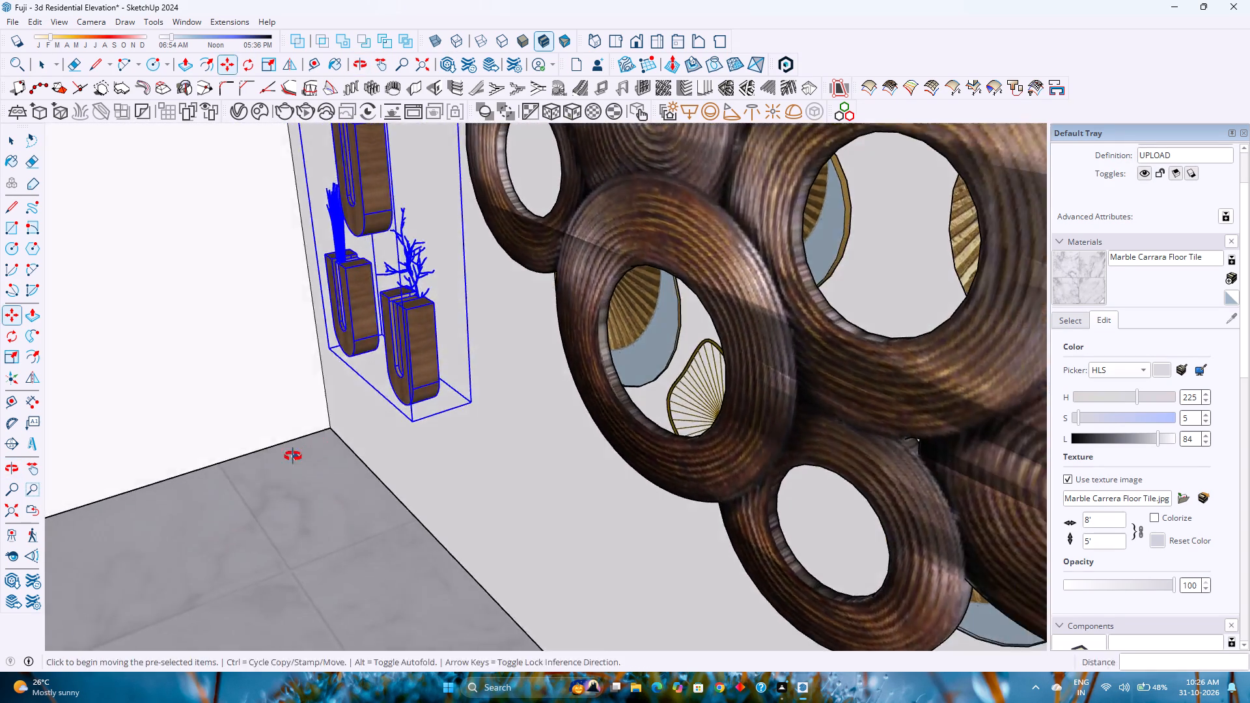
middle_click_drag(293, 456, 457, 444)
scroll(460, 439, "down", 12)
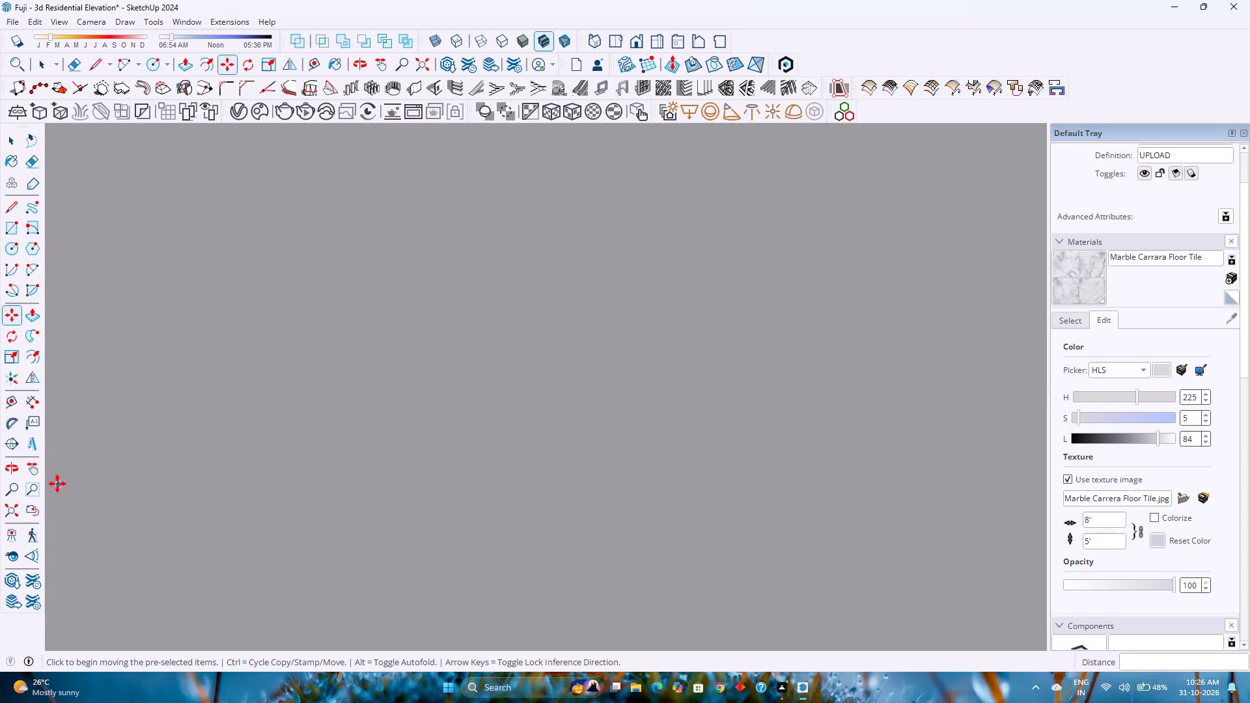
left_click(14, 506)
middle_click_drag(419, 323, 424, 383)
middle_click_drag(427, 376, 406, 479, "shift")
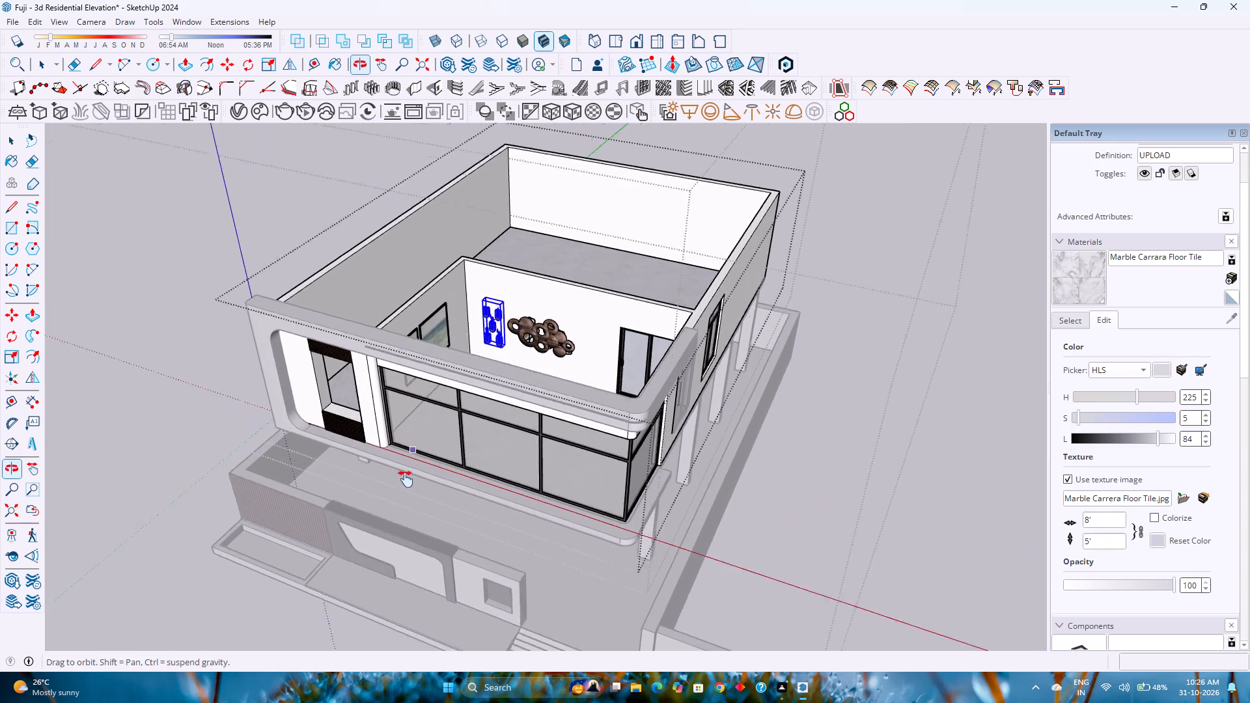
middle_click_drag(406, 479, 402, 491, "shift")
scroll(470, 382, "up", 10)
middle_click_drag(471, 376, 585, 403)
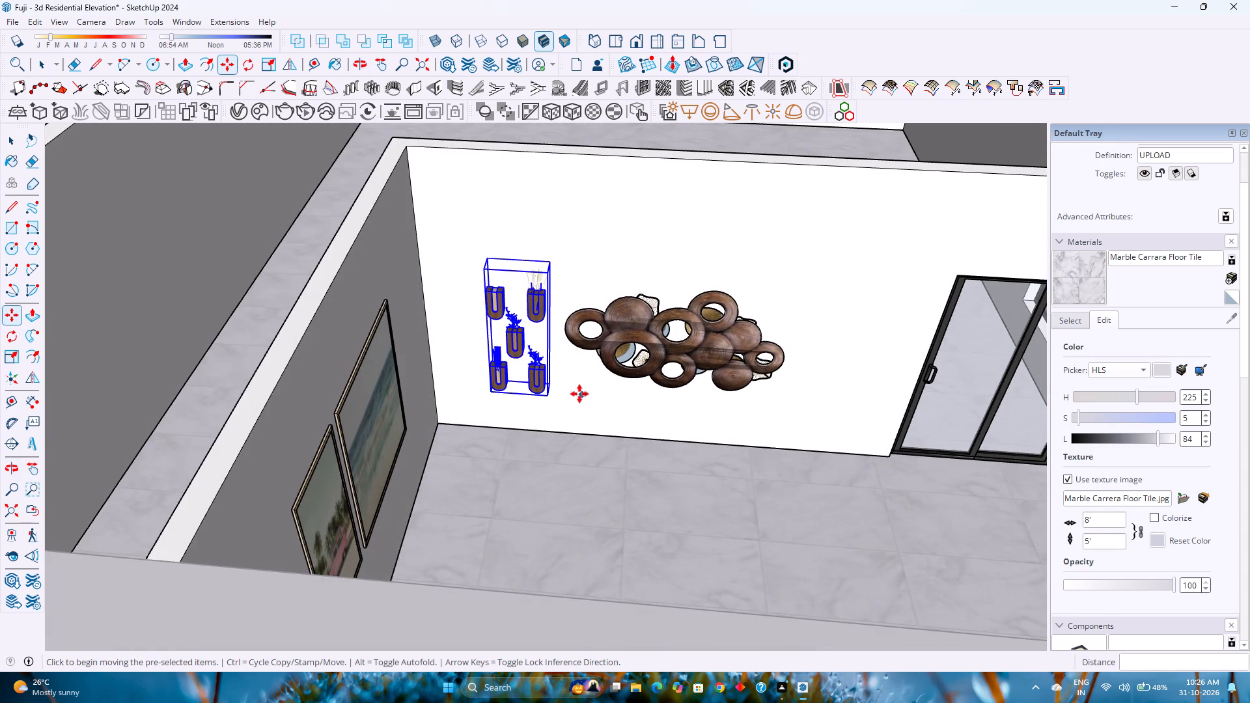
middle_click_drag(588, 402, 452, 389)
scroll(452, 383, "down", 3)
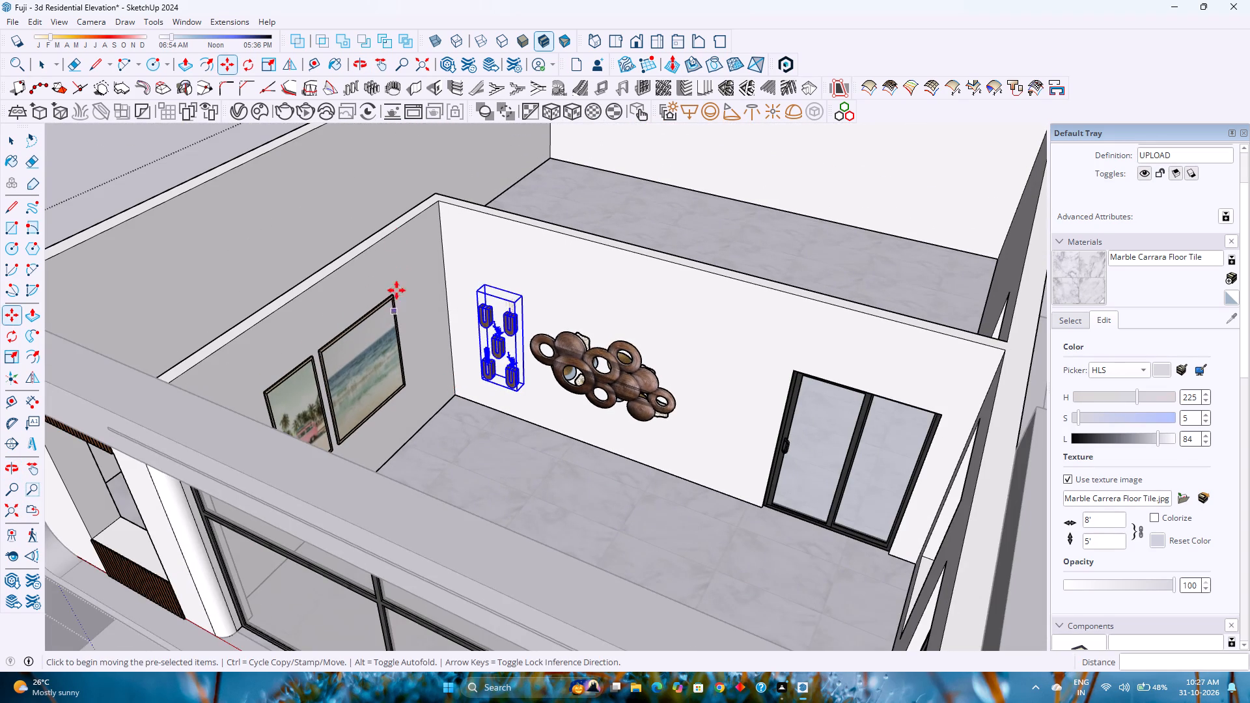
Flip a copy of the planters across the red plane, offset about 4' 8", to the ring art's sliding-door side.
left_click(291, 70)
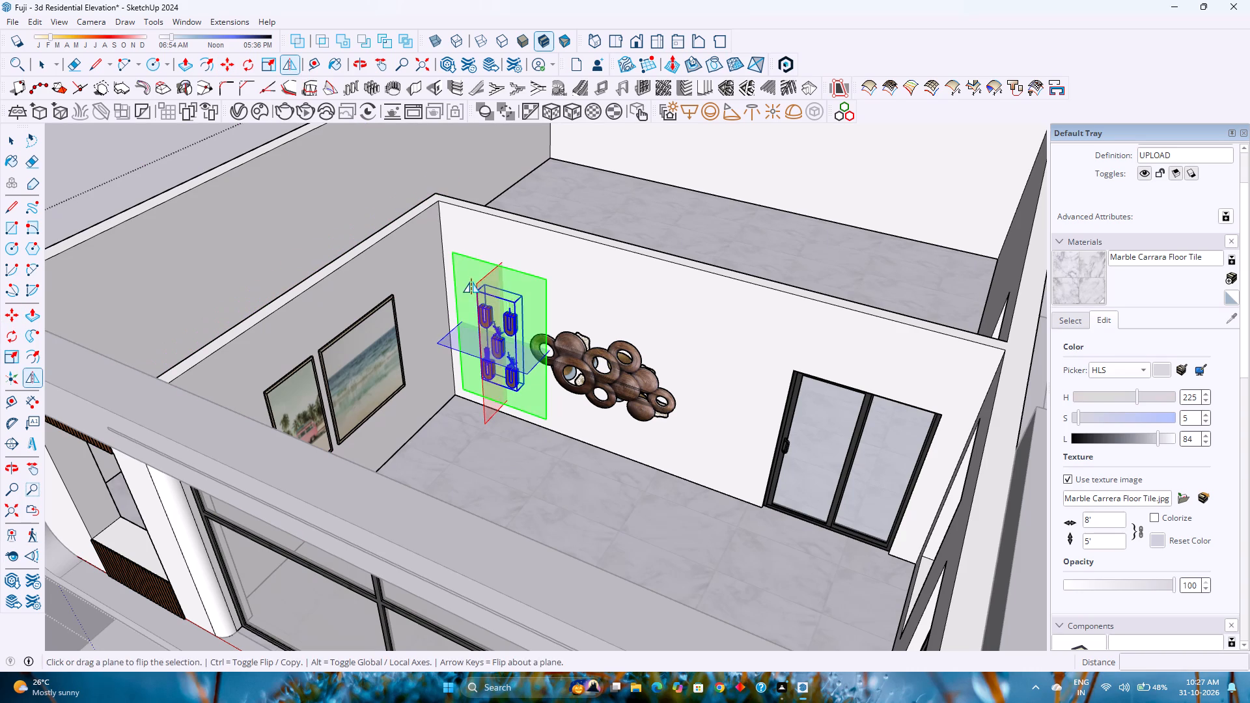
left_click_drag(479, 288, 618, 284)
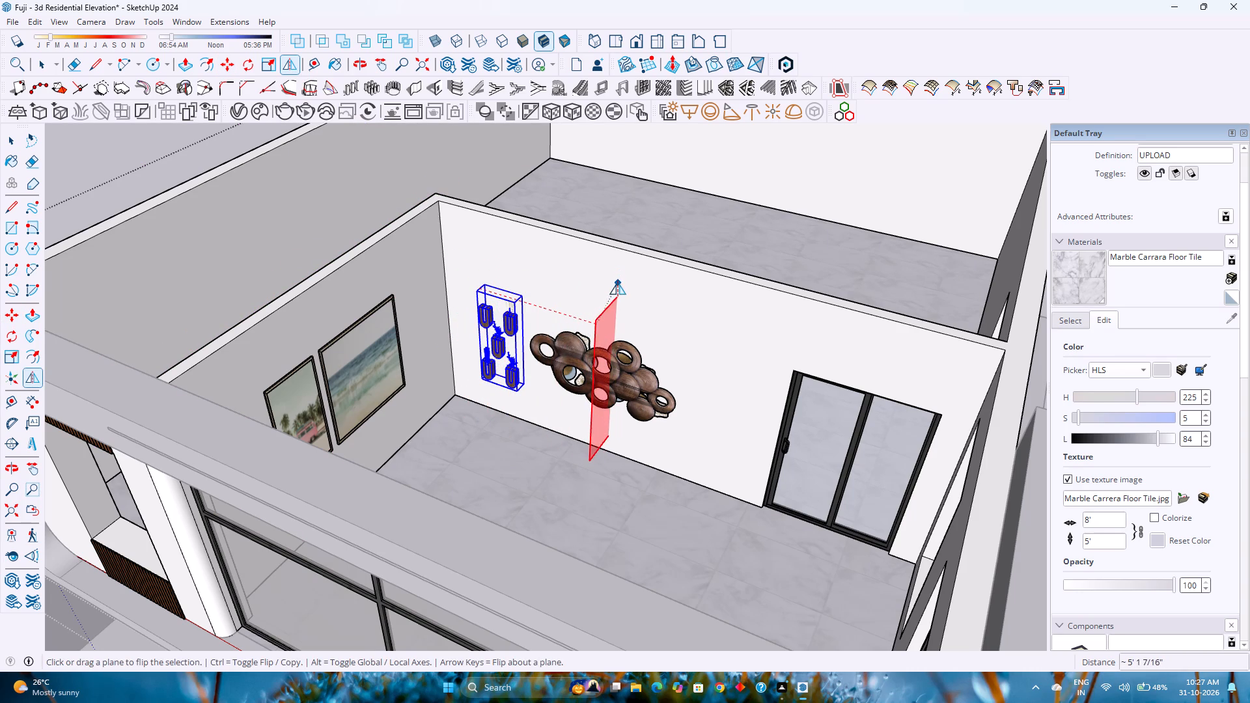
left_click_drag(618, 284, 606, 301)
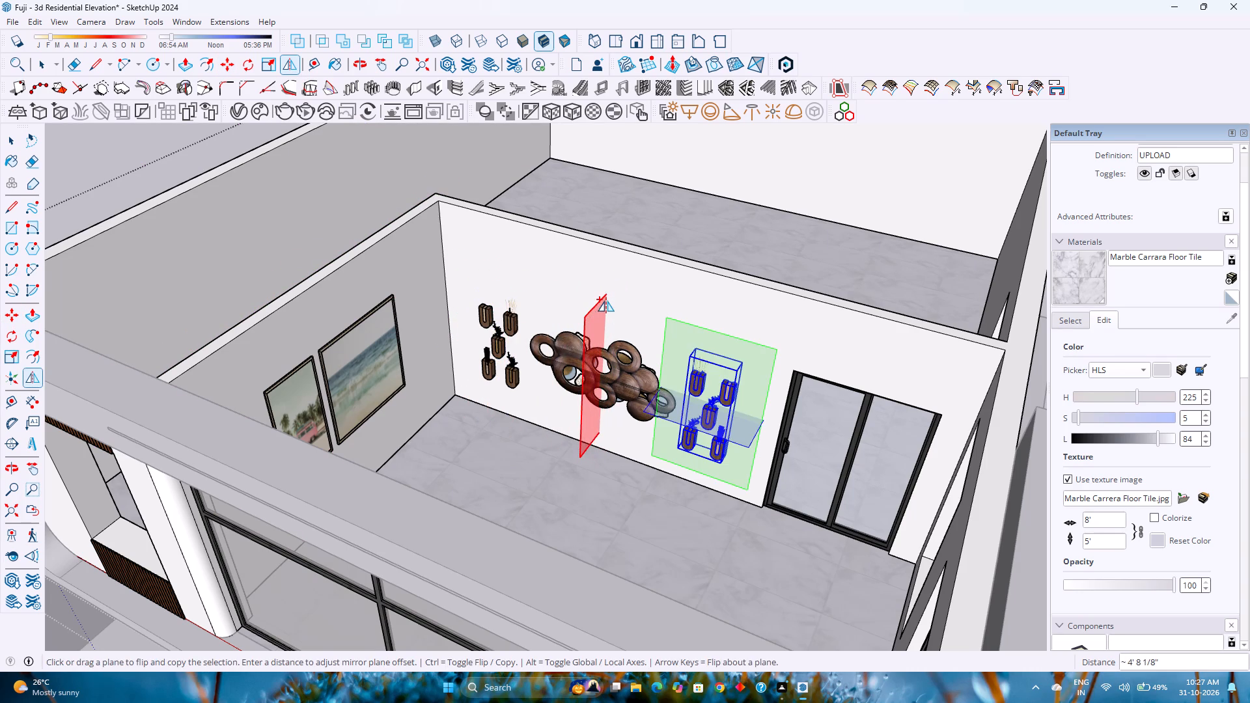
key("space")
key("Escape")
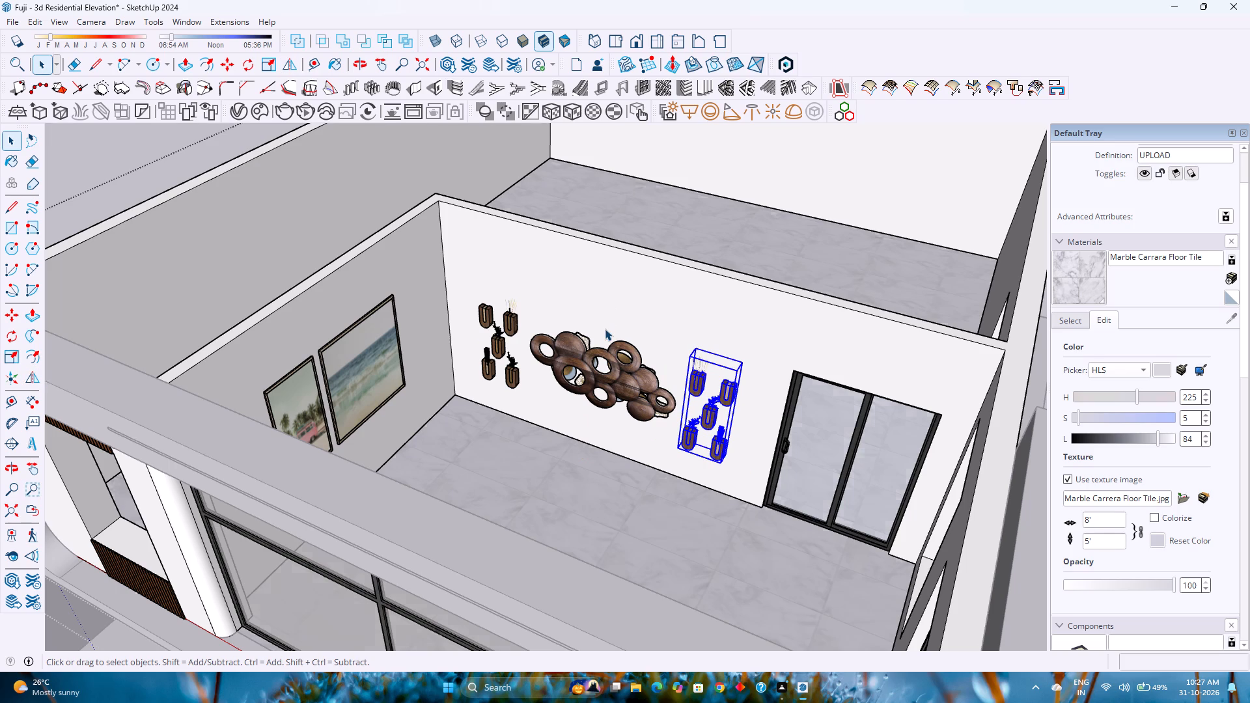
Save the model with both sets of planters in place.
key("ctrl+s")
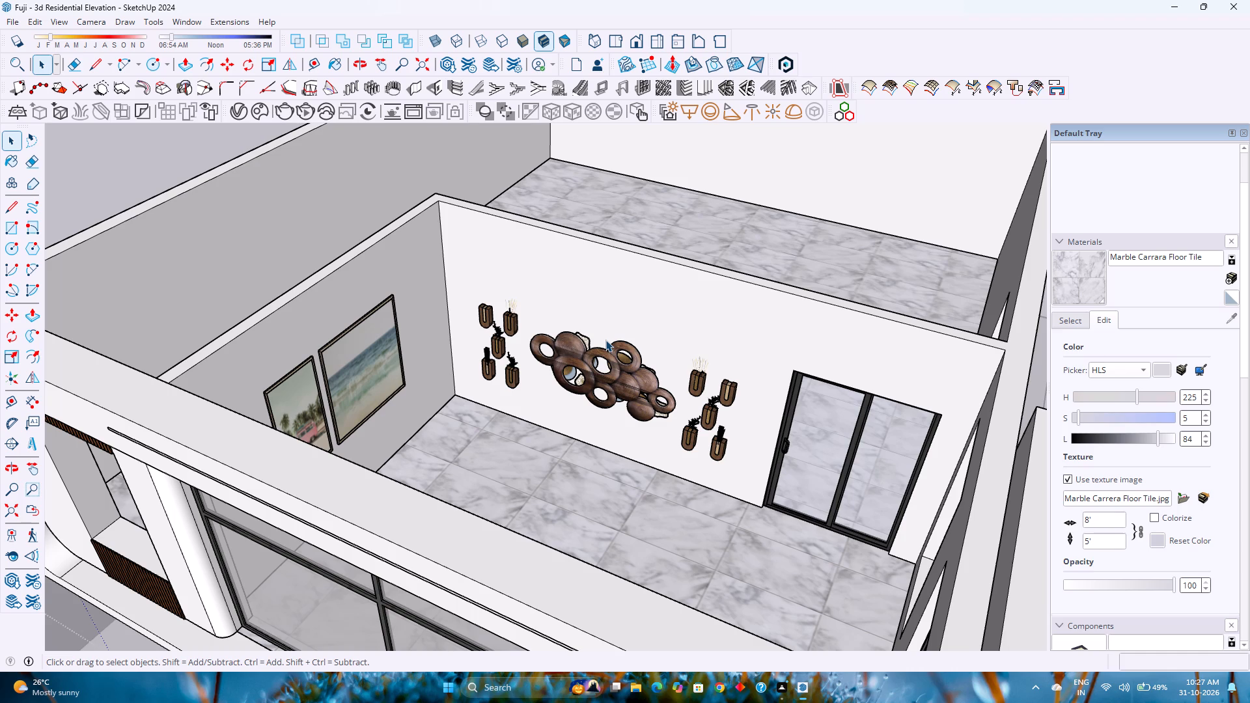
scroll(585, 414, "down", 2)
middle_click_drag(572, 430, 391, 418)
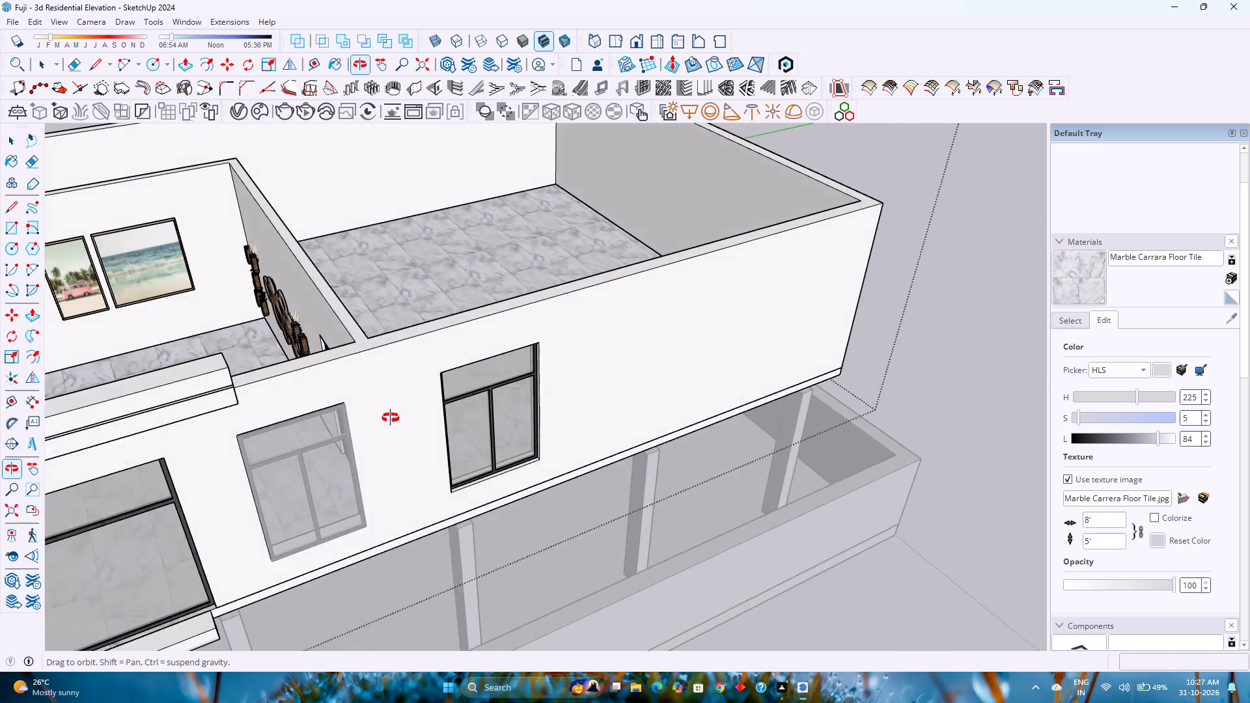
middle_click_drag(391, 418, 549, 394)
key("ctrl+s")
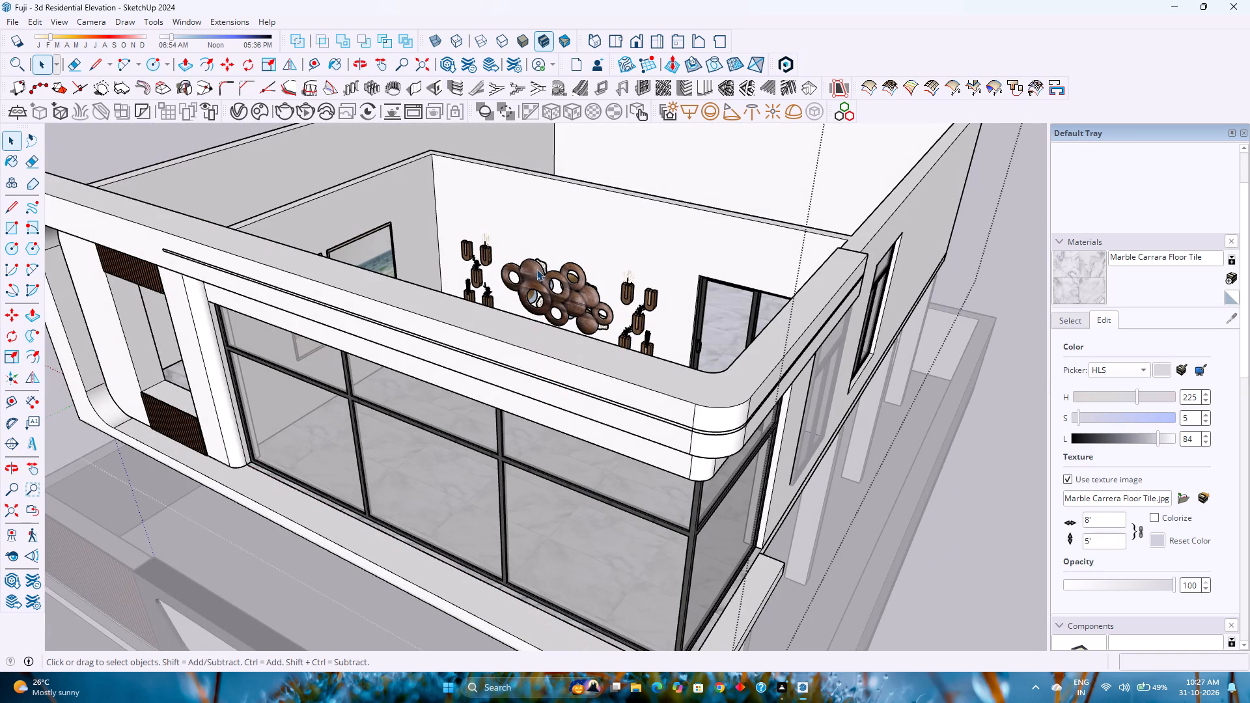
Copy the framed-pictures wall's vertical corner edge beside the planters 3'6" along the green axis towards the pictures.
double_click(572, 228)
scroll(572, 228, "down", 1)
scroll(572, 228, "up", 5)
middle_click_drag(570, 229, 527, 291)
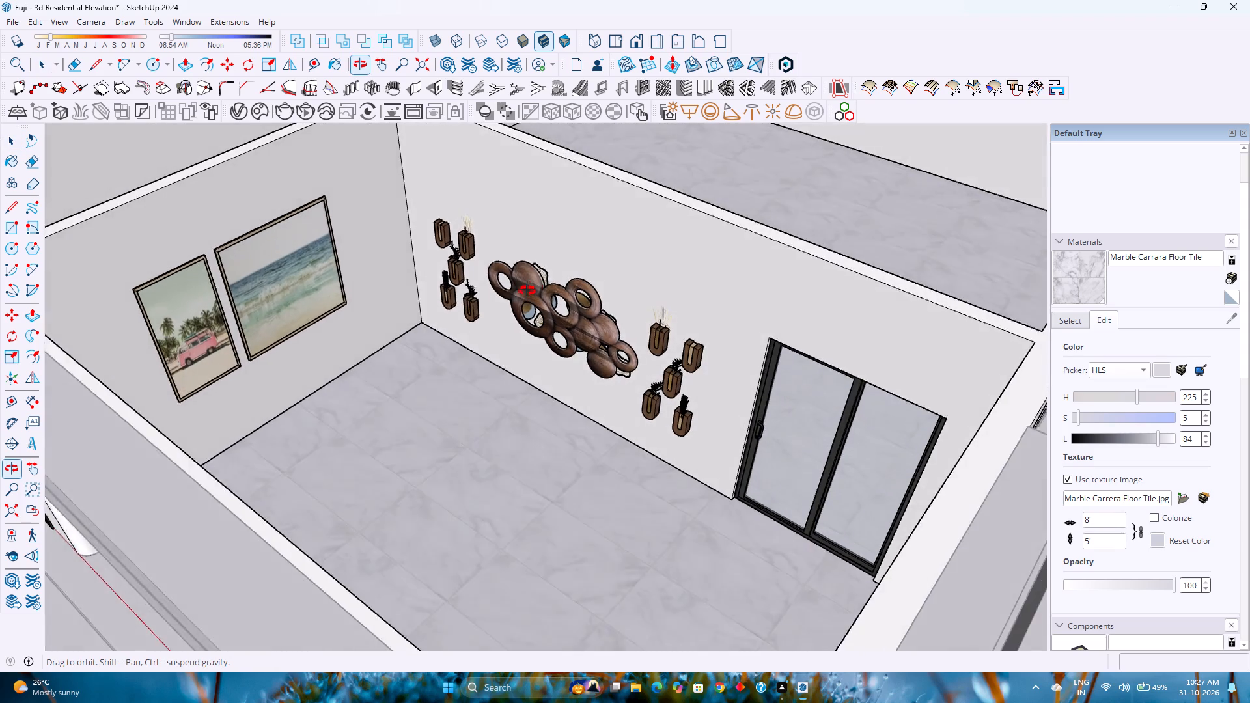
middle_click_drag(527, 291, 507, 323)
scroll(506, 322, "down", 3)
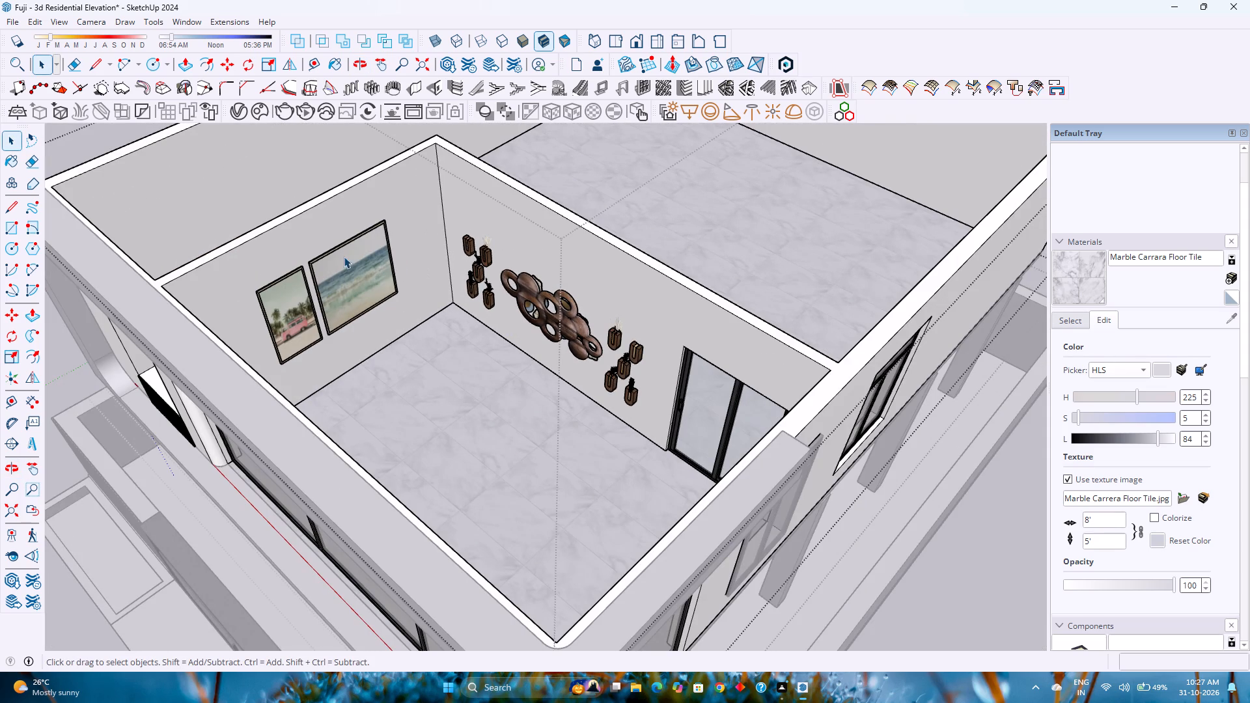
middle_click_drag(359, 252, 402, 397, "shift")
middle_click_drag(427, 399, 365, 417)
scroll(417, 342, "up", 3)
double_click(394, 350)
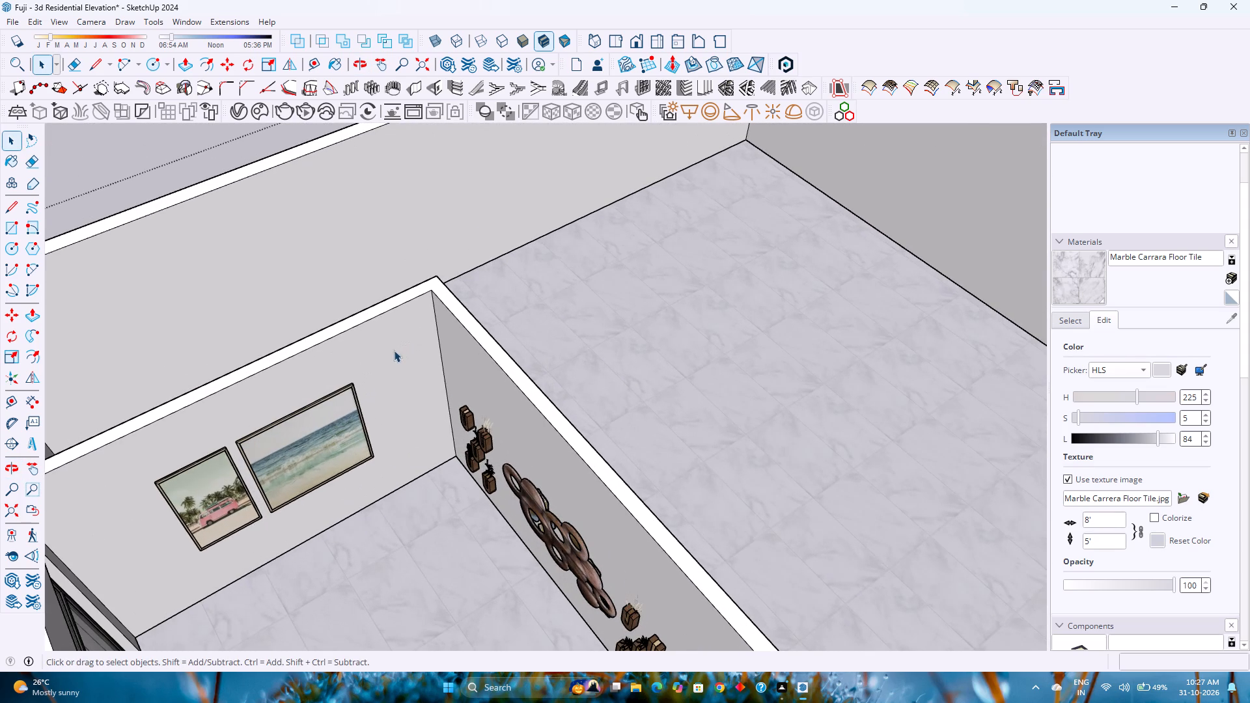
left_click(432, 306)
key("m")
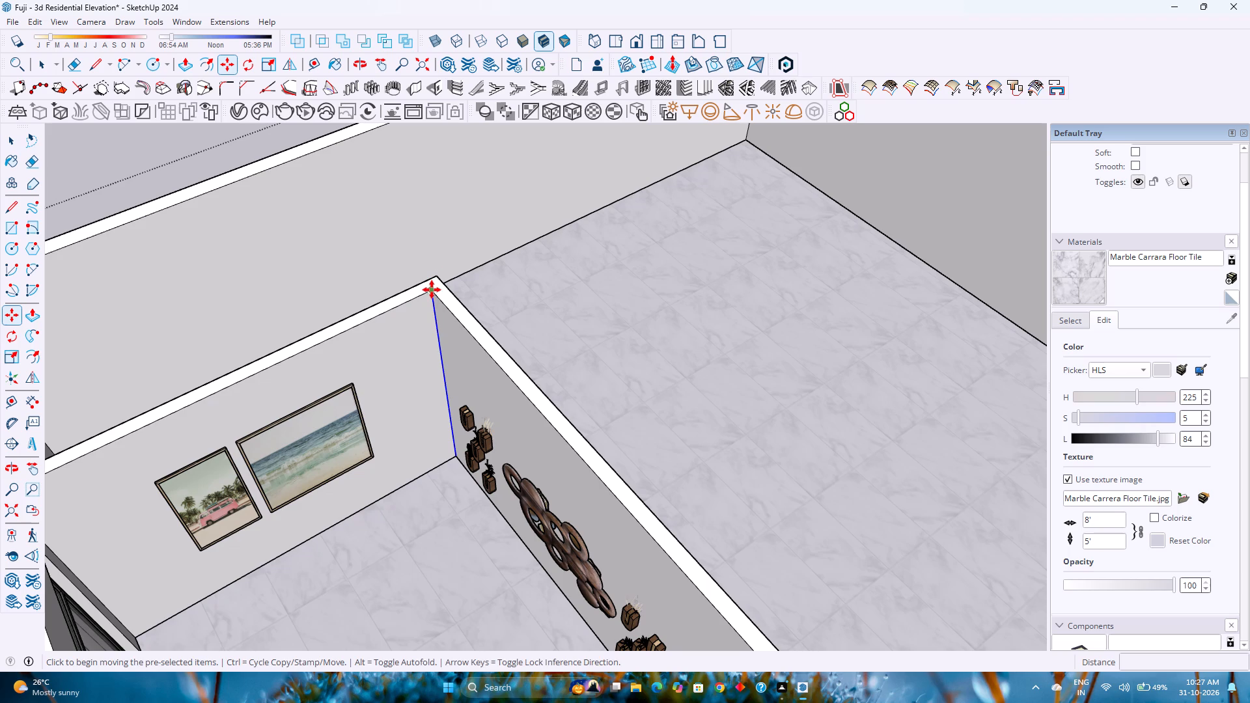
left_click(431, 290)
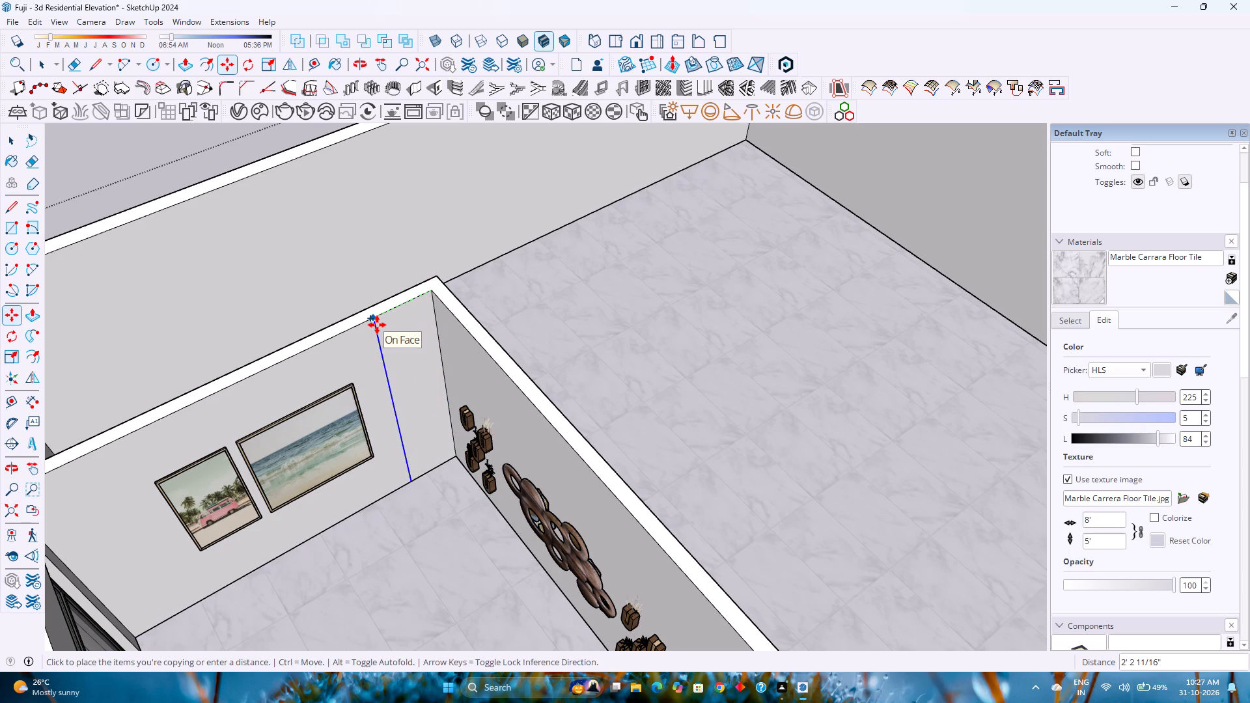
key("Left")
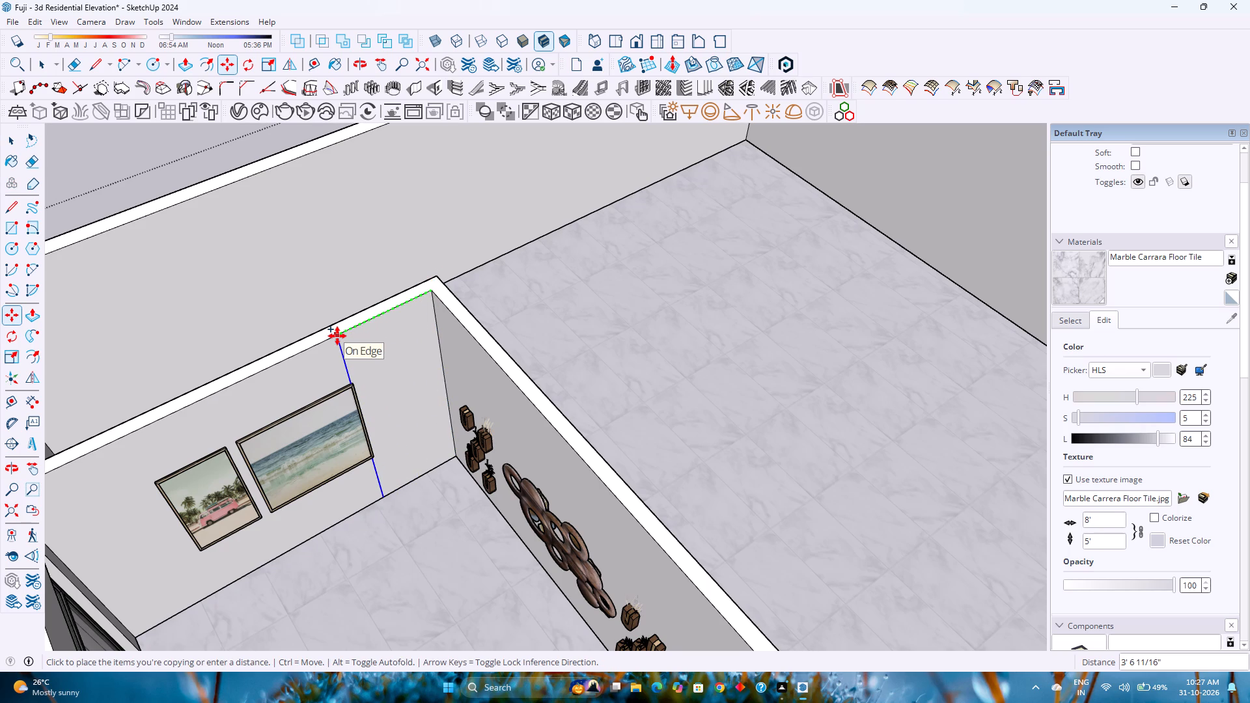
type("3'6\"")
key("Return")
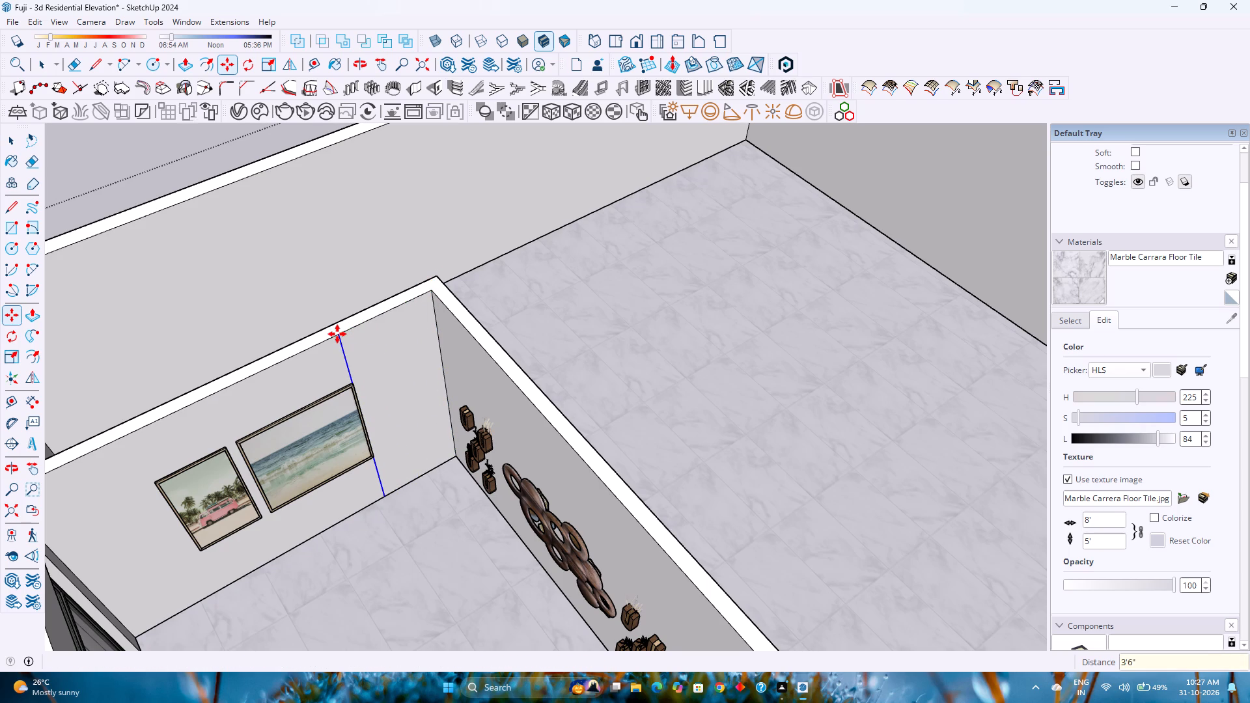
Copy the 3'6" wide wall strip beside the corner 20' straight up along the blue axis.
key("space")
double_click(399, 363)
key("m")
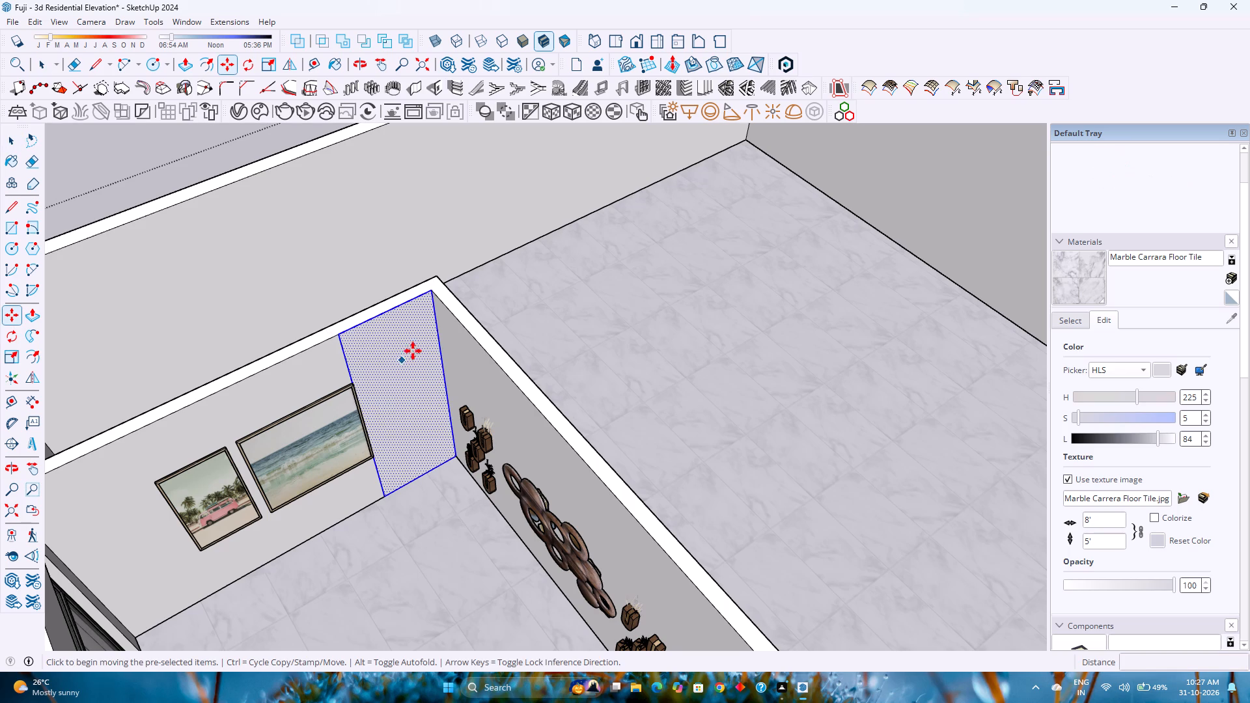
left_click(452, 456)
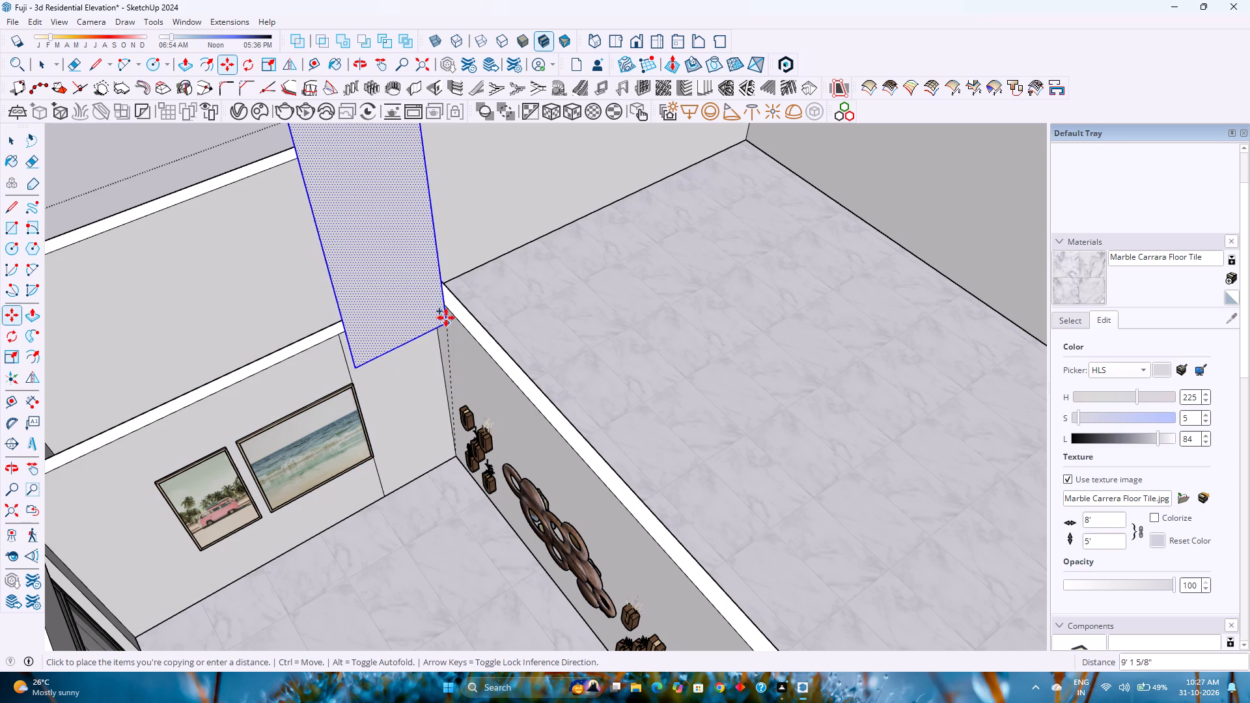
key("Up")
type("10")
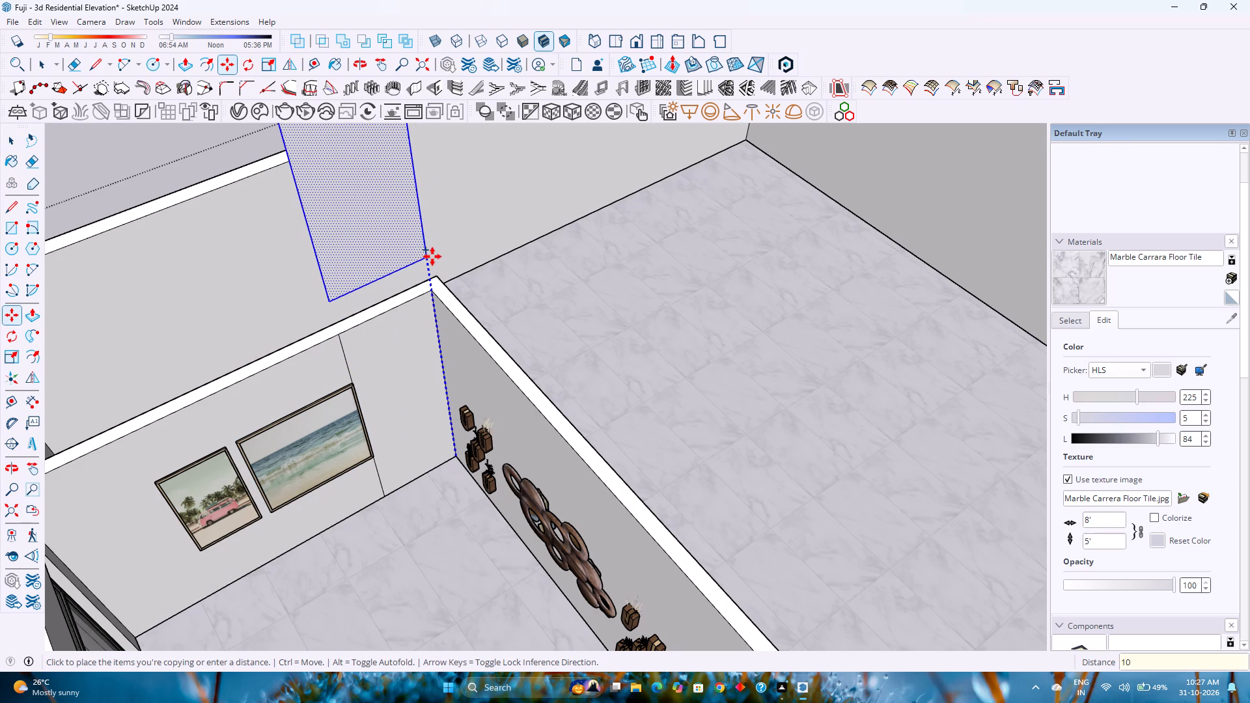
key("apostrophe")
key("Return")
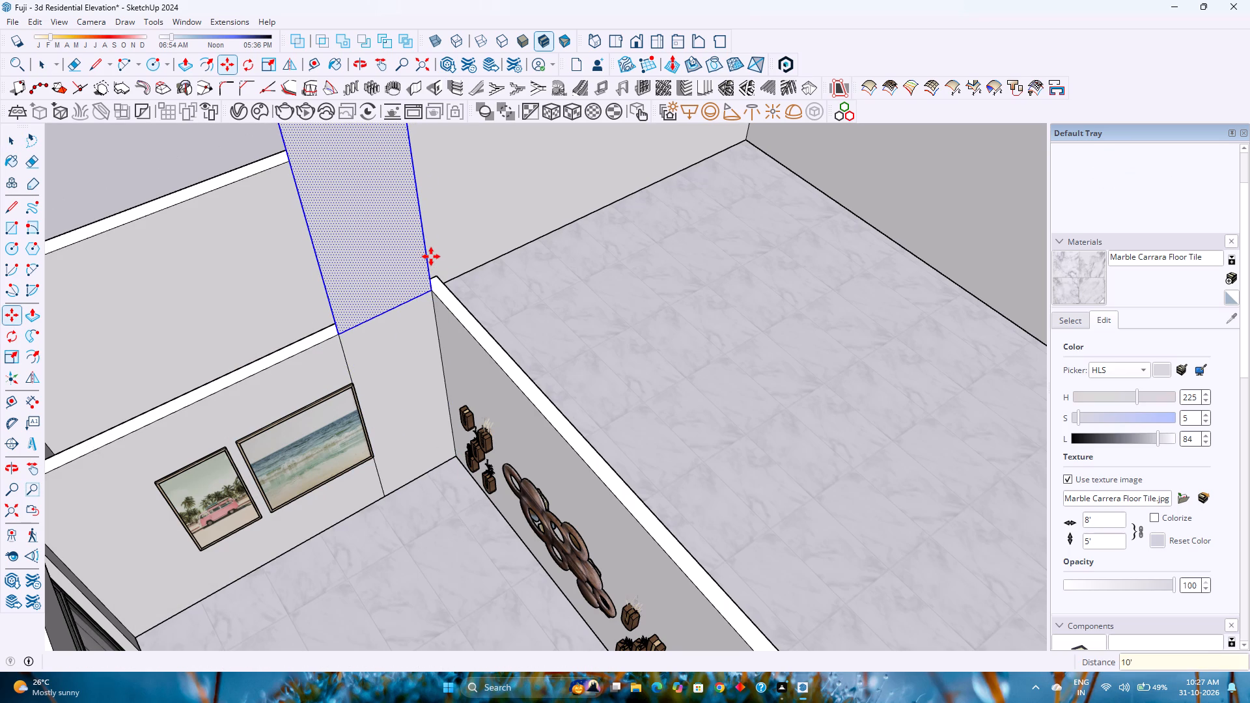
type("20'")
key("Return")
key("space")
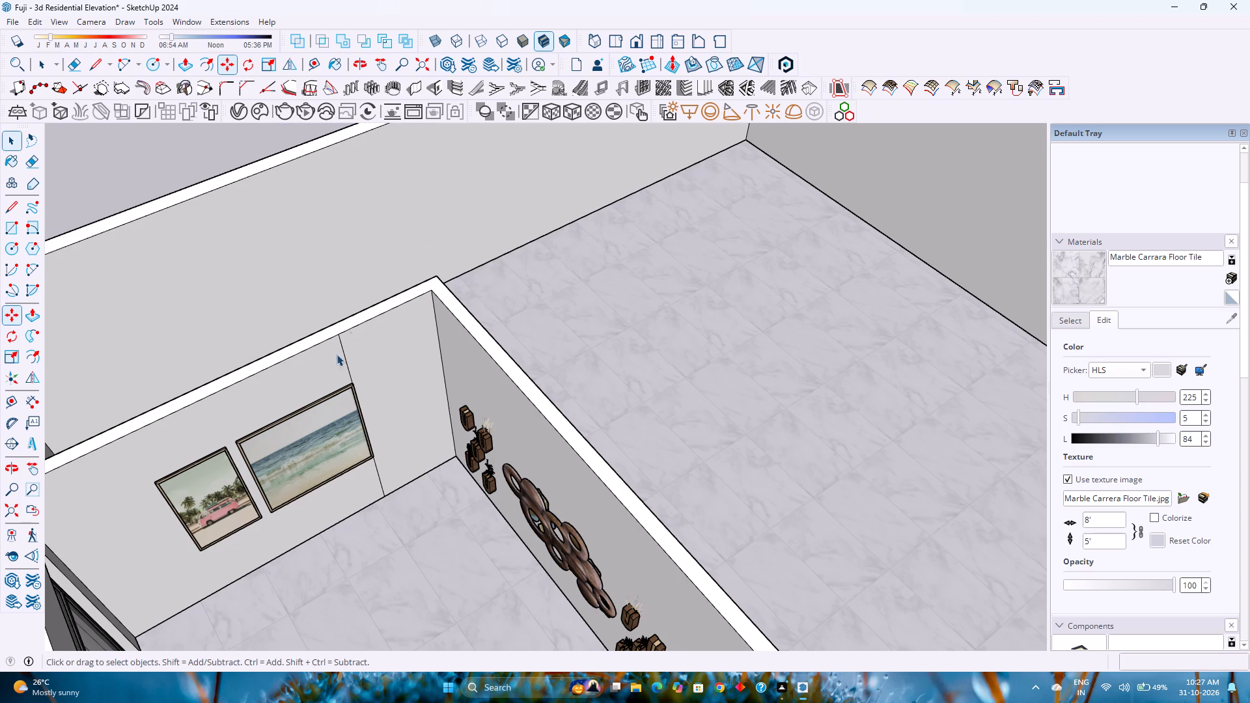
Delete the vertical dividing edge from the framed-pictures wall.
left_click(345, 359)
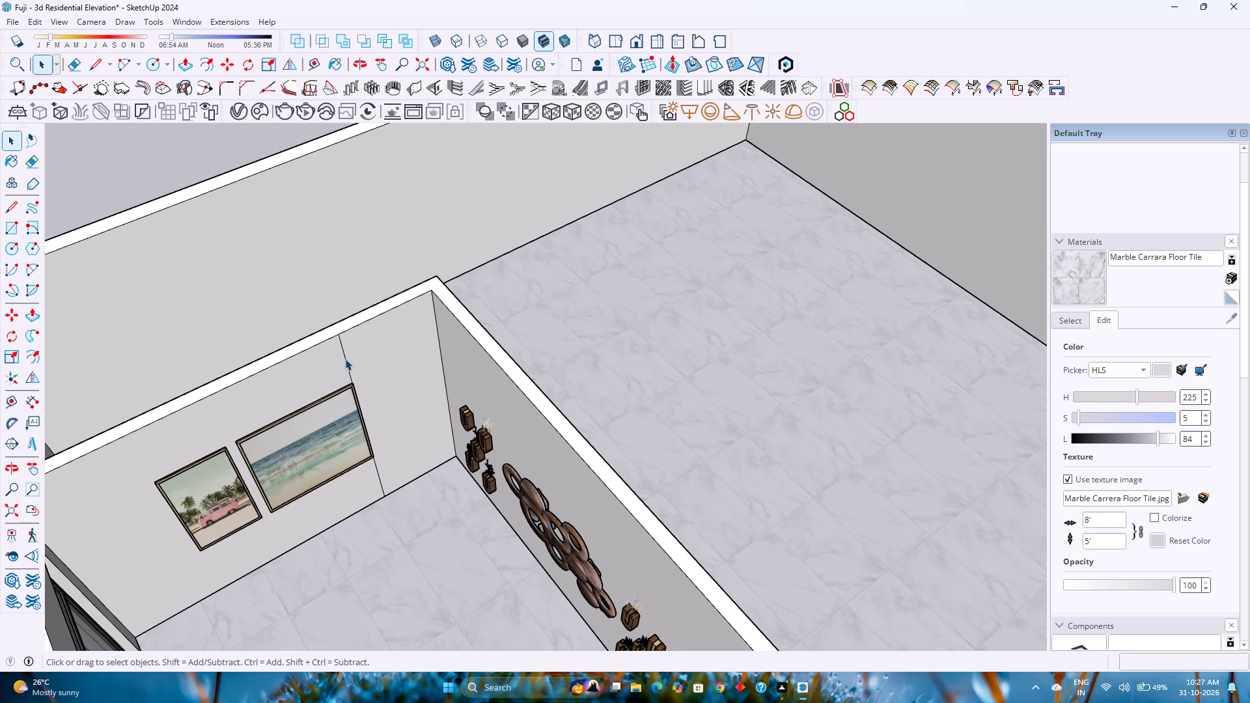
key("Delete")
Group the copied strip face floating above the building together with its edges.
scroll(345, 358, "down", 9)
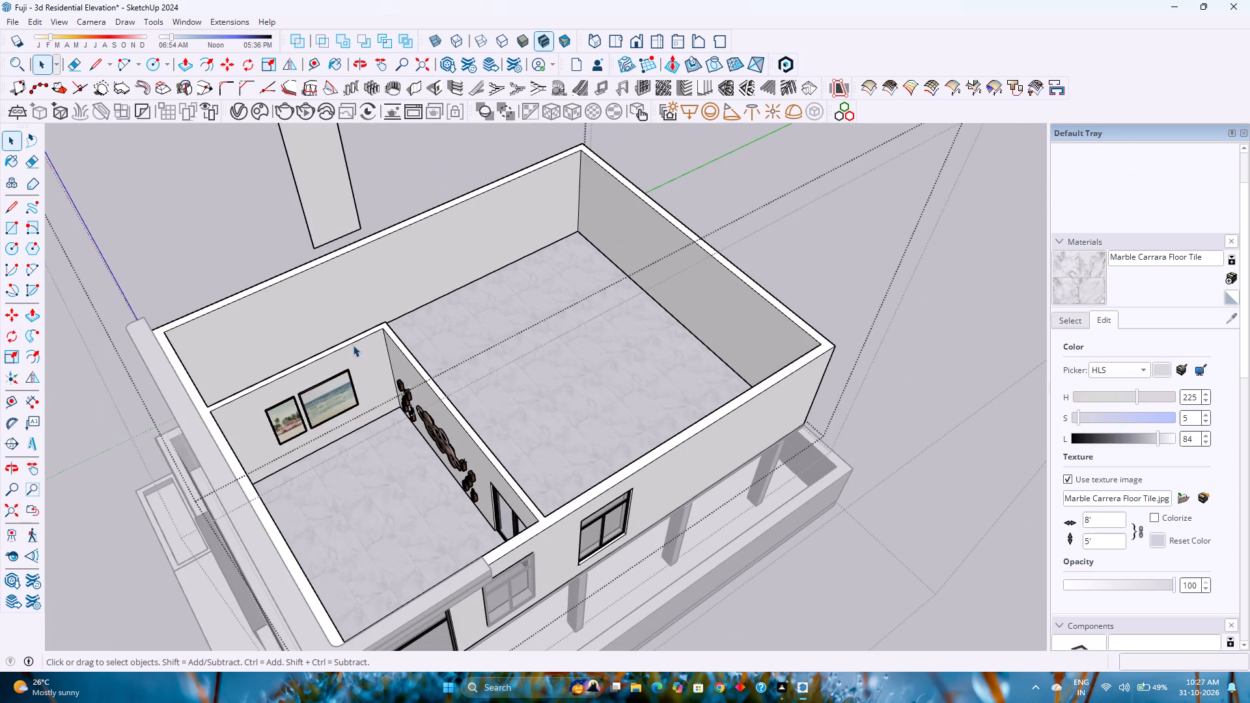
middle_click_drag(361, 338, 394, 456, "shift")
middle_click_drag(393, 446, 344, 387)
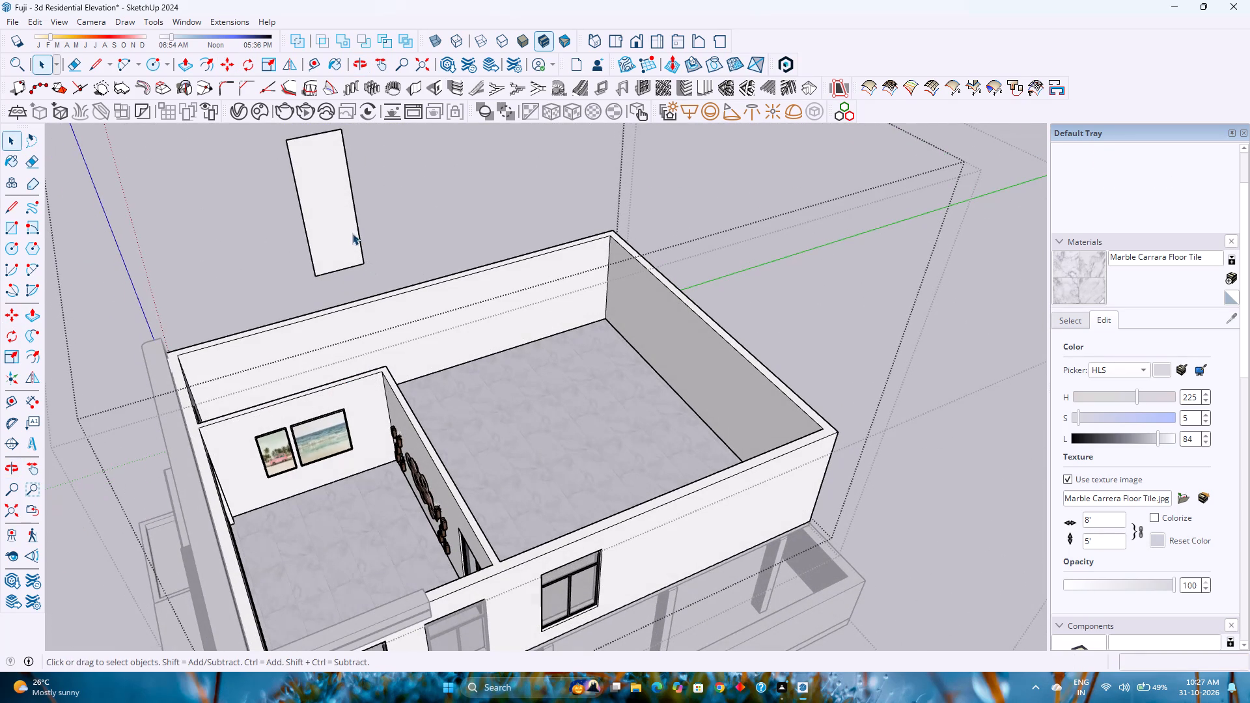
triple_click(351, 232)
right_click(351, 232)
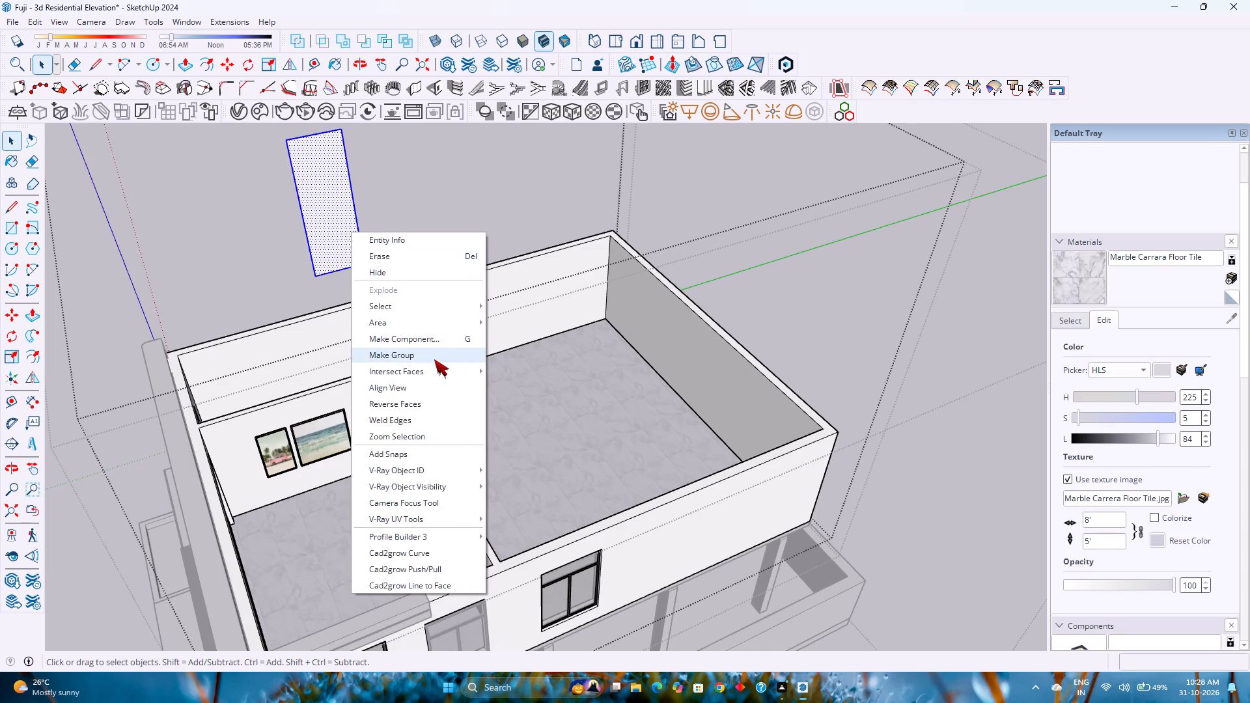
left_click(434, 359)
Start Create Vertical Louvres on the face inside the new group, with a louvre depth of 0.25".
double_click(343, 215)
scroll(343, 215, "up", 3)
left_click(343, 215)
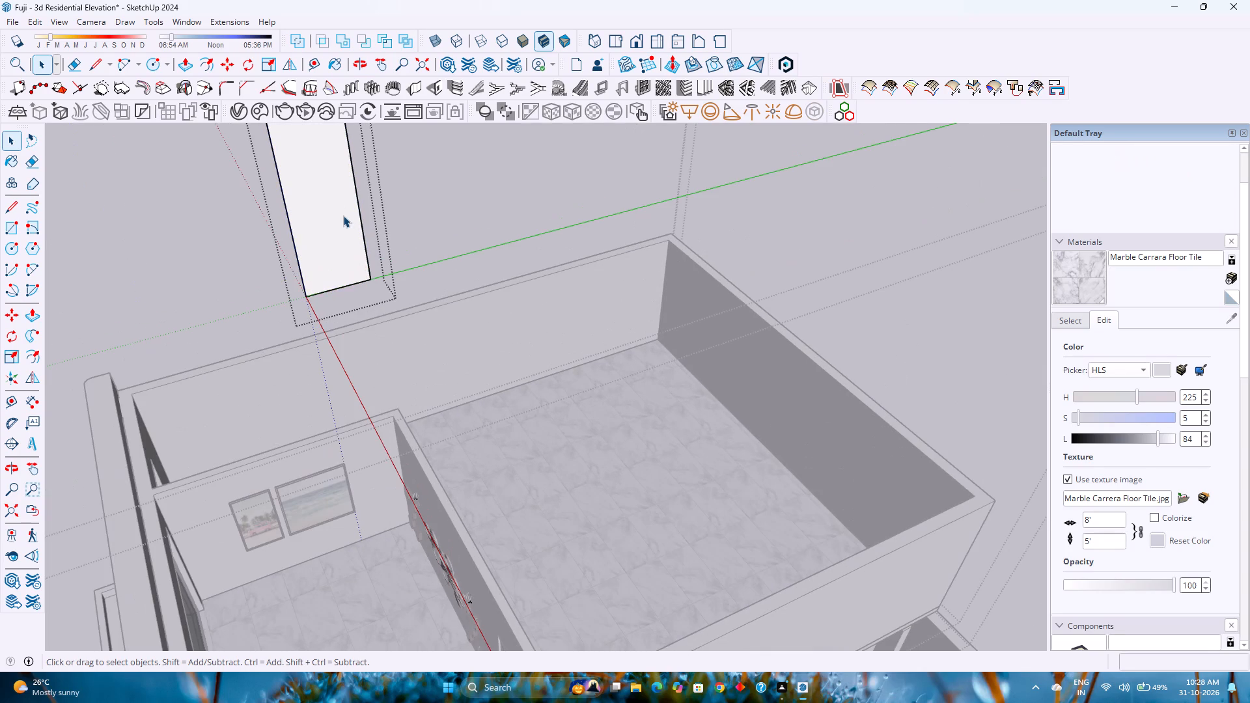
left_click(699, 92)
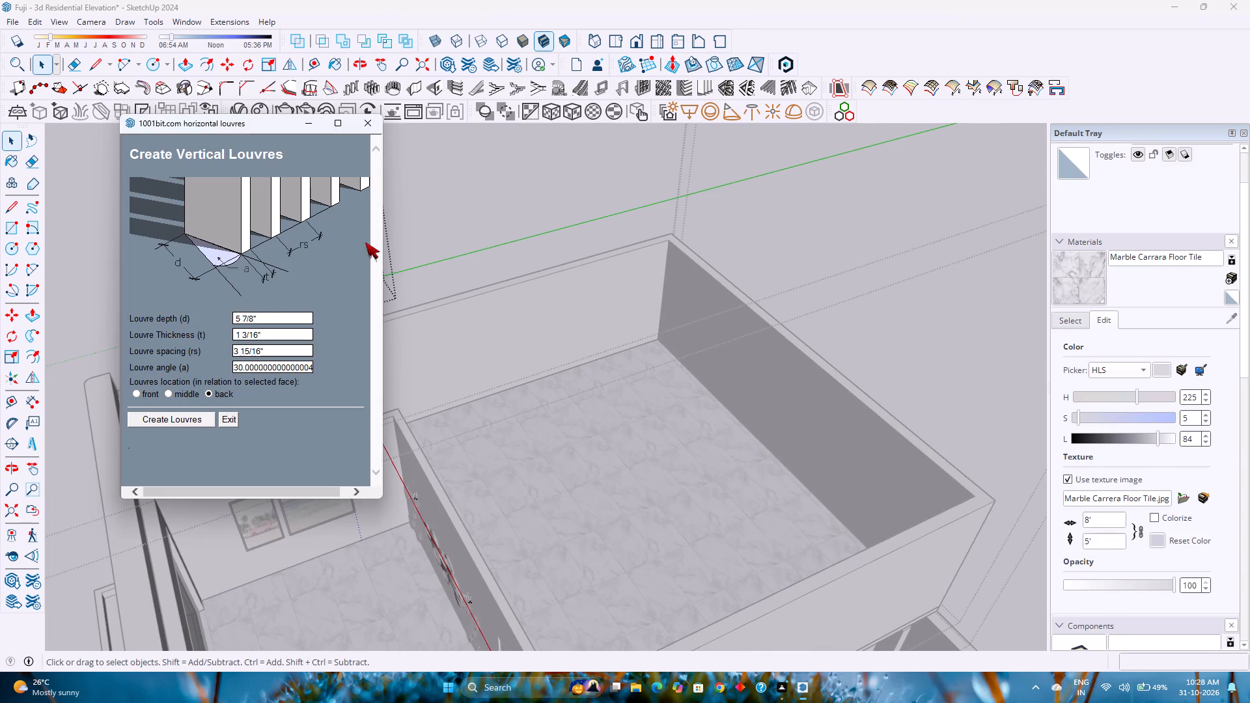
left_click(264, 320)
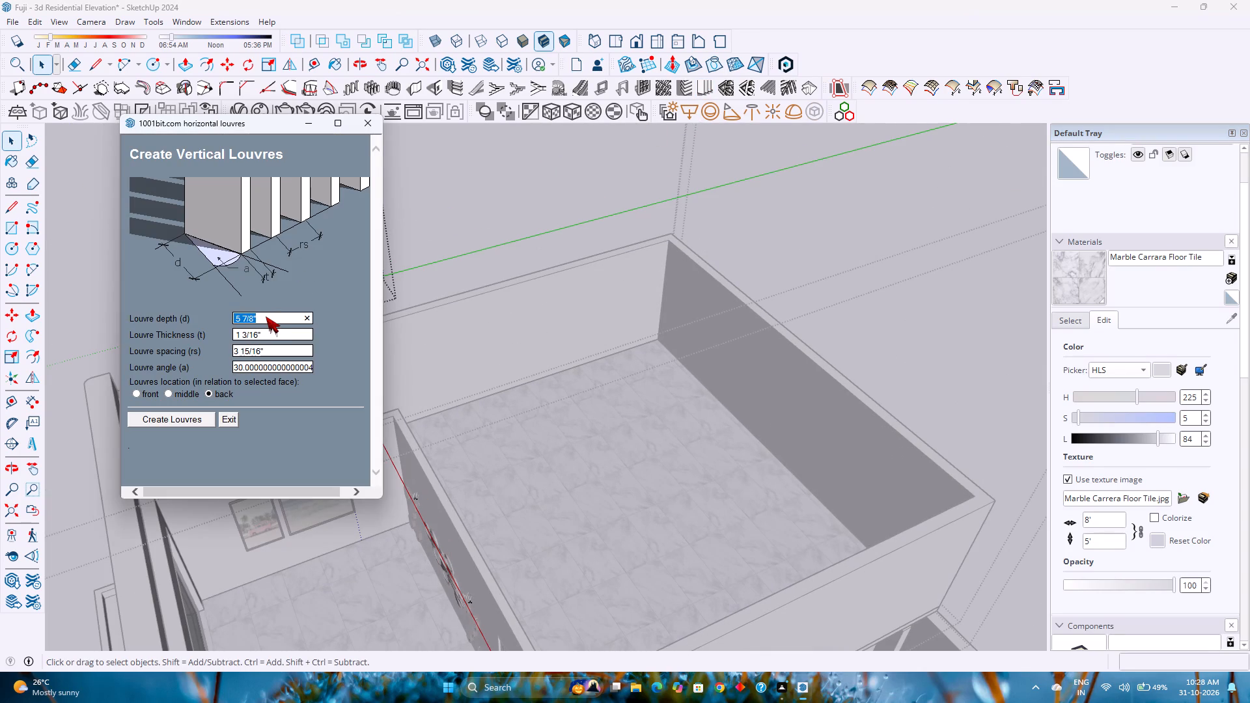
key("0")
type("0.")
left_click(266, 317)
key("BackSpace")
key("BackSpace")
type(".25")
key("shift+quotedbl")
key("Return")
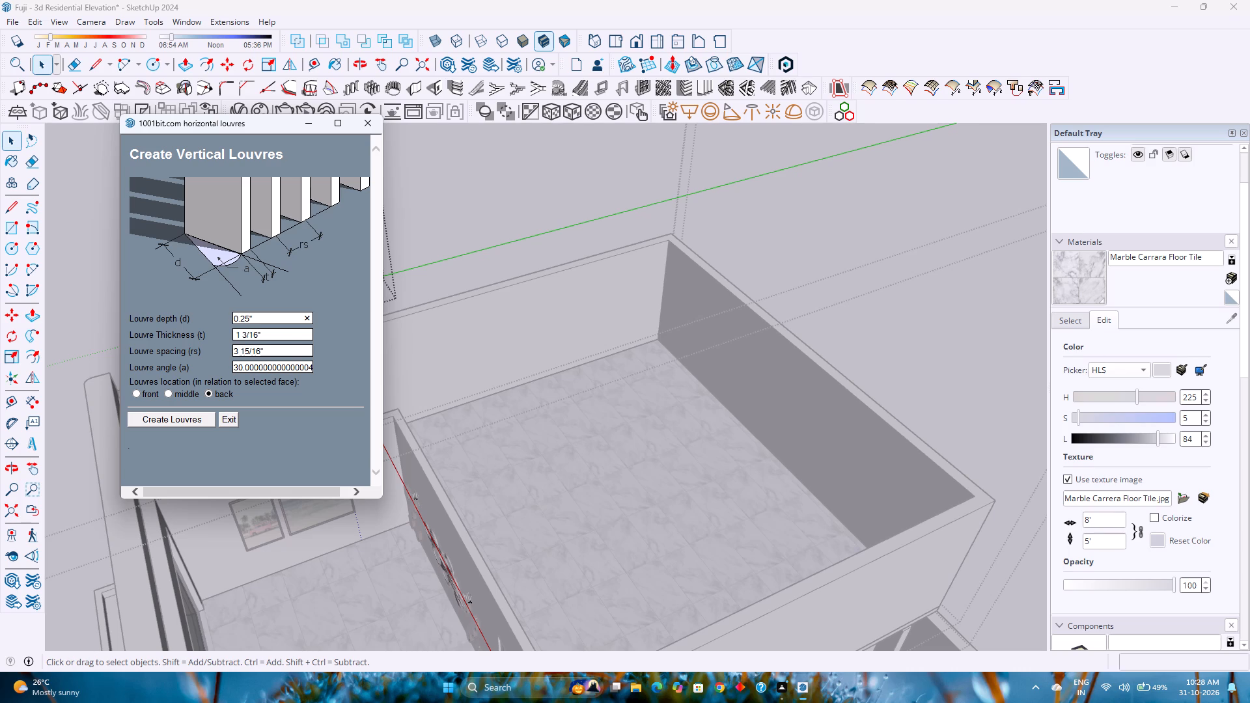
Create the vertical louvres with 2" thickness, 2.5" spacing, angle 0 and the front location.
left_click(284, 338)
type("1.")
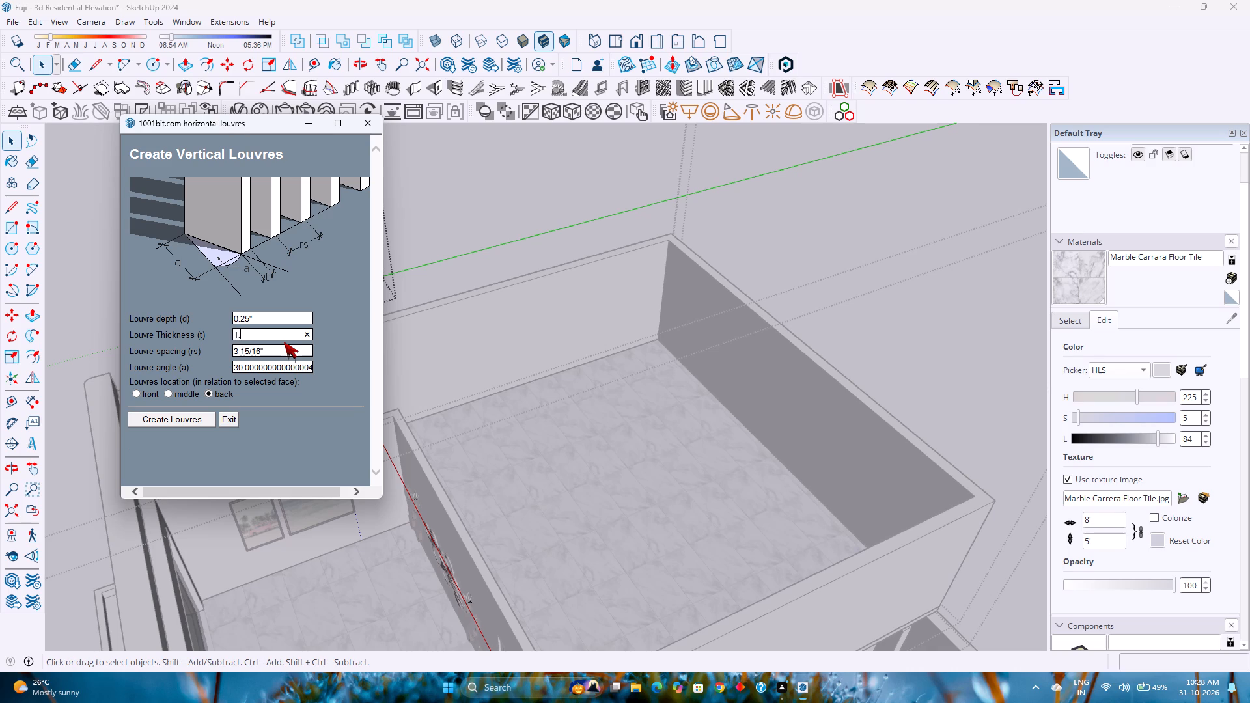
key("BackSpace")
key("BackSpace")
type("2\"")
left_click(299, 350)
type("2.5")
key("shift+quotedbl")
key("Return")
left_click(268, 366)
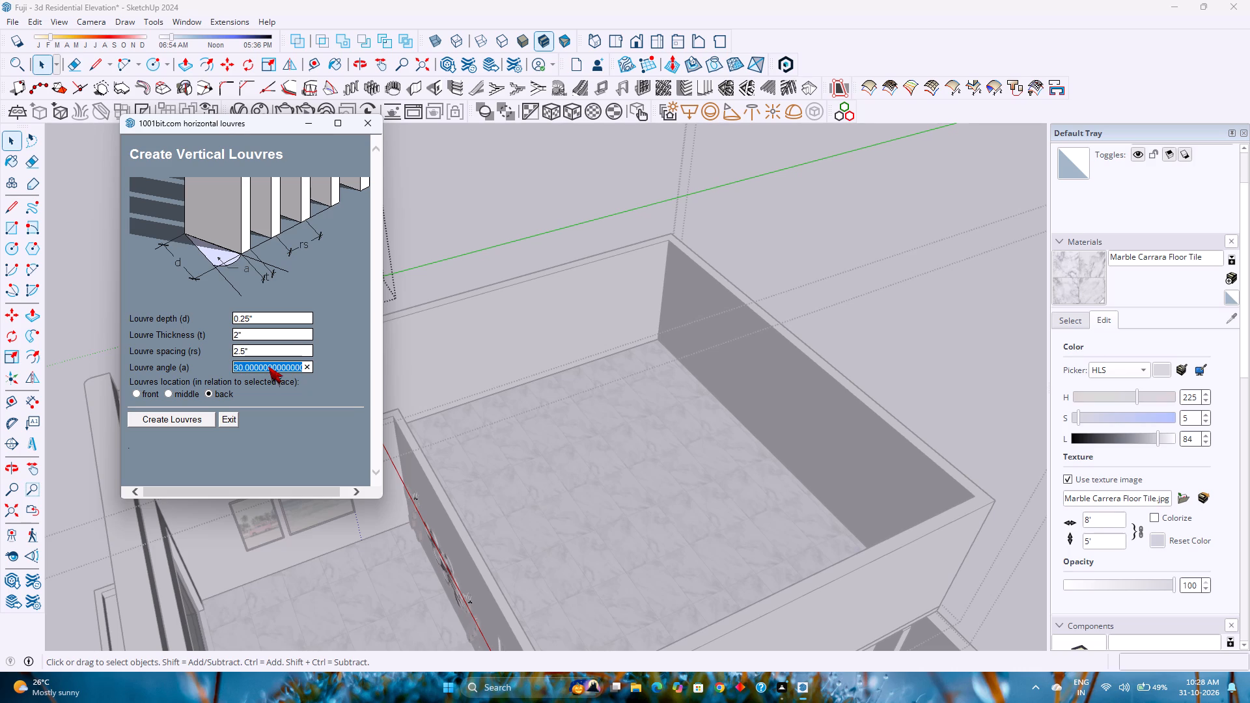
key("0")
key("Return")
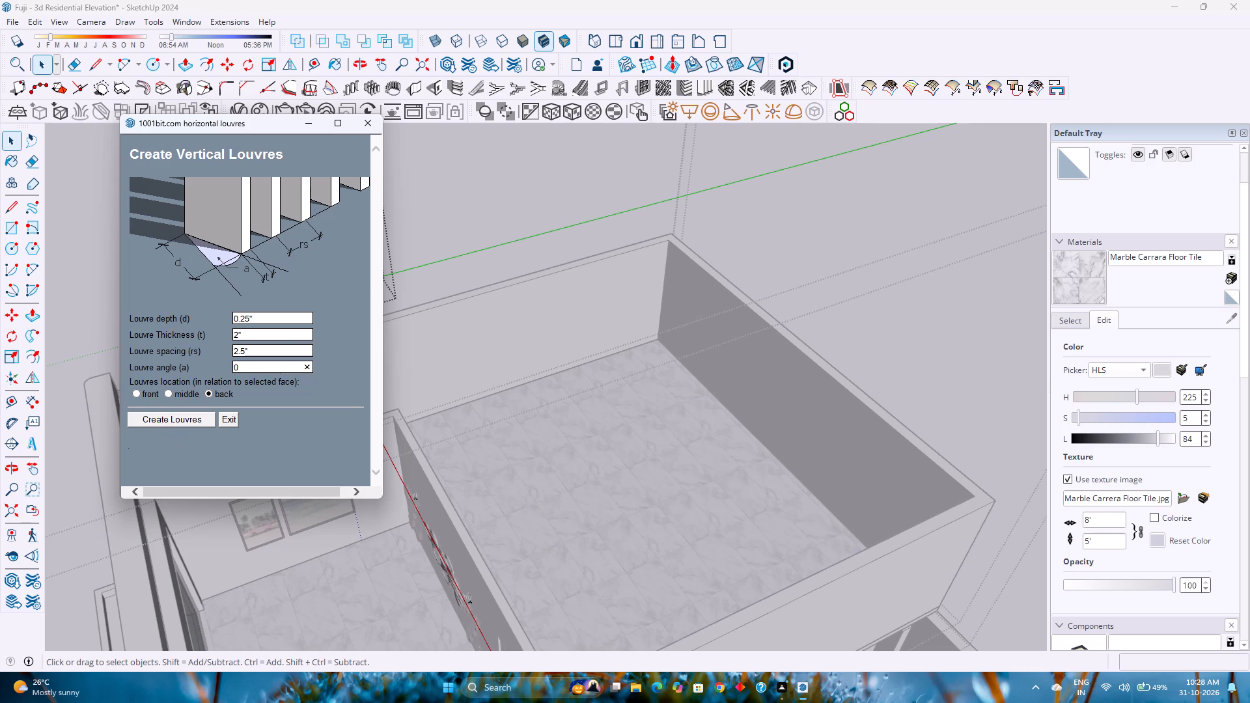
left_click(139, 394)
left_click(185, 420)
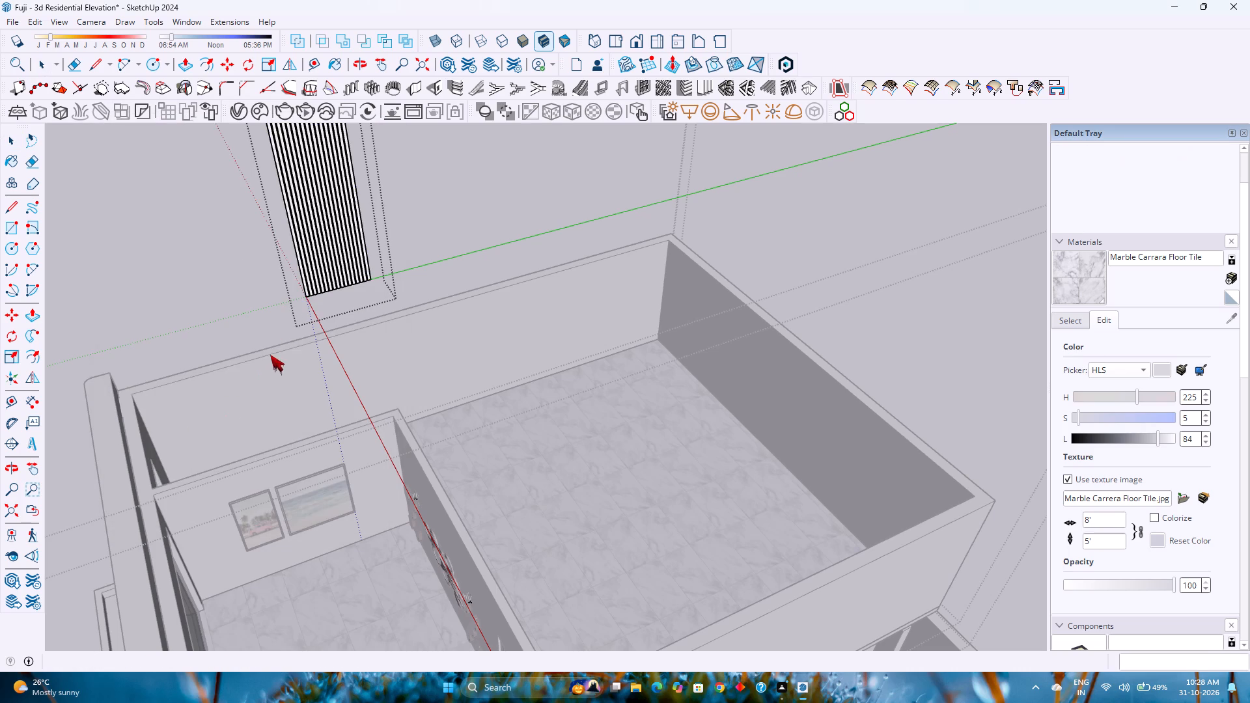
Delete the flat strip face and its edges behind the louvres inside the group, keeping only the slats.
scroll(326, 256, "up", 2)
middle_click_drag(352, 236, 340, 570, "shift")
middle_click(340, 570, "shift")
middle_click(340, 570, "shift")
middle_click(340, 568, "shift")
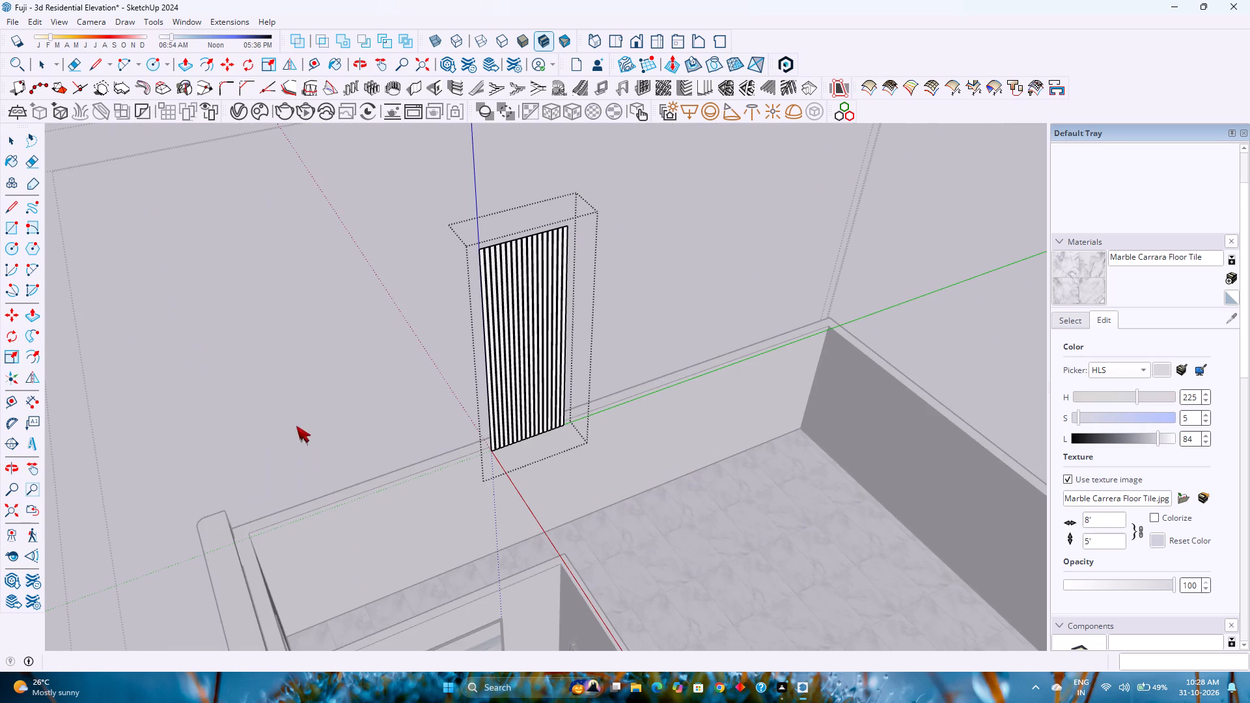
scroll(595, 210, "up", 19)
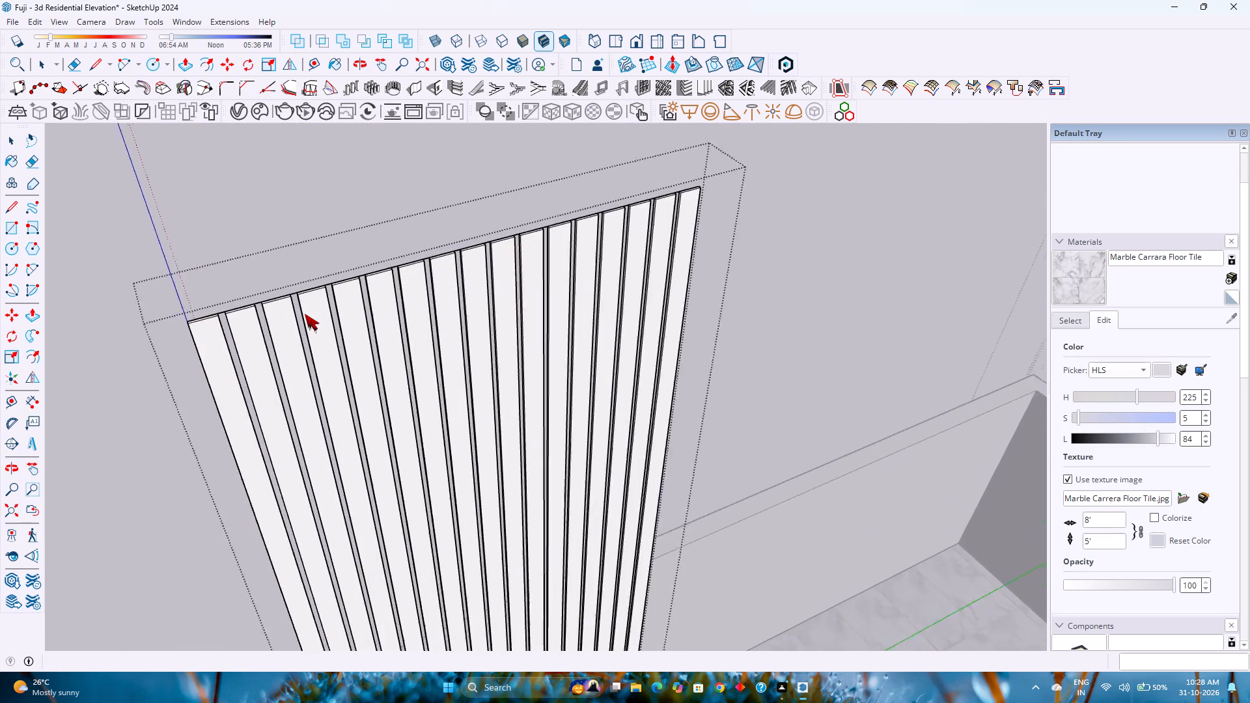
scroll(305, 314, "up", 8)
key("Escape")
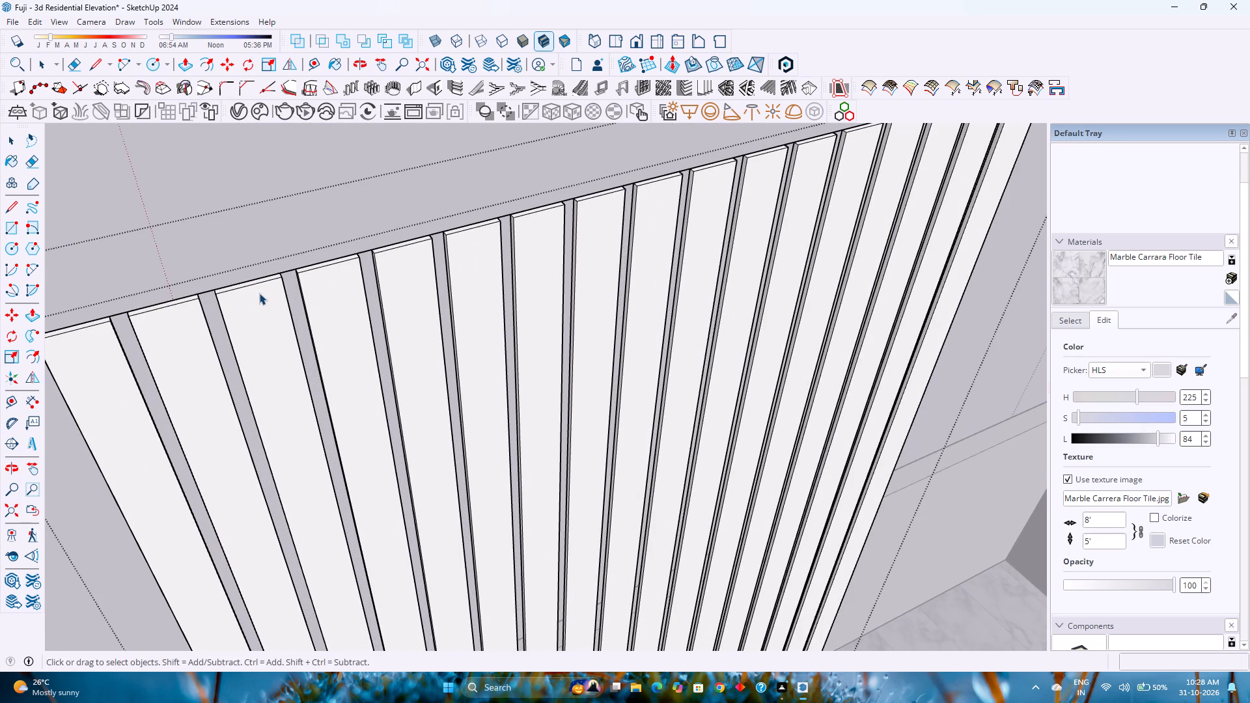
left_click(259, 293)
left_click(259, 293)
key("Escape")
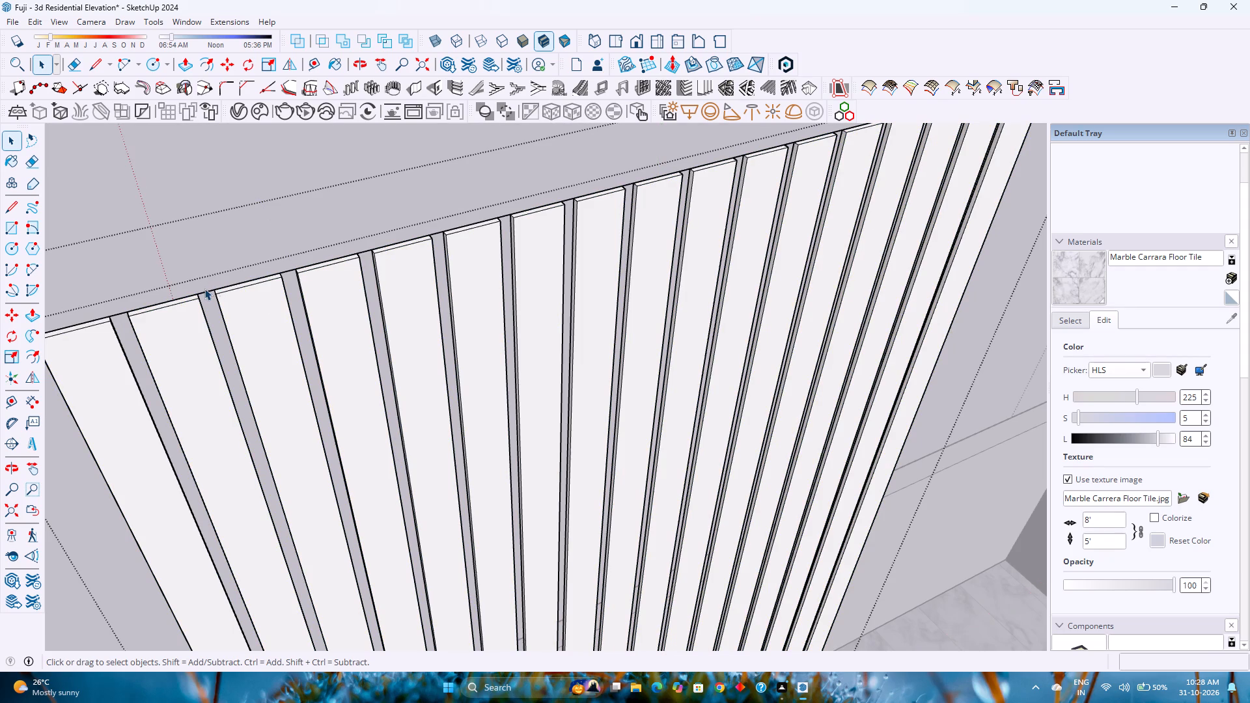
double_click(208, 292)
scroll(208, 292, "down", 5)
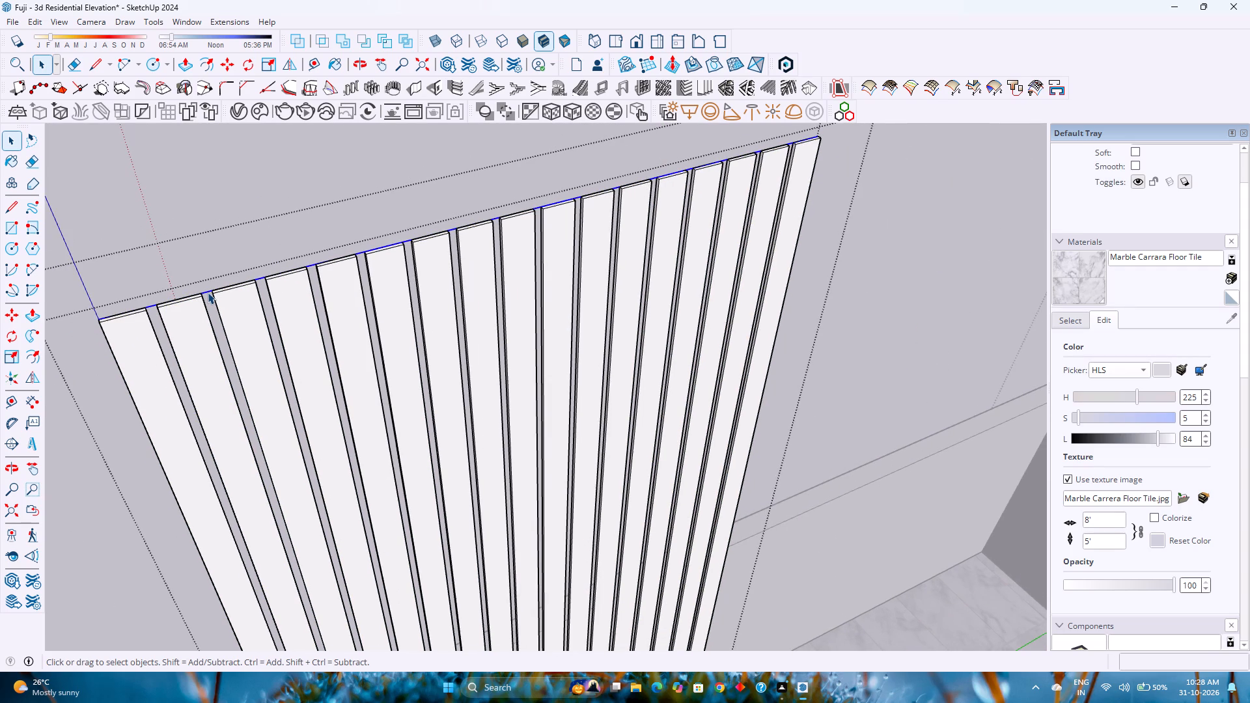
triple_click(208, 292)
key("Delete")
scroll(208, 292, "down", 4)
key("Escape")
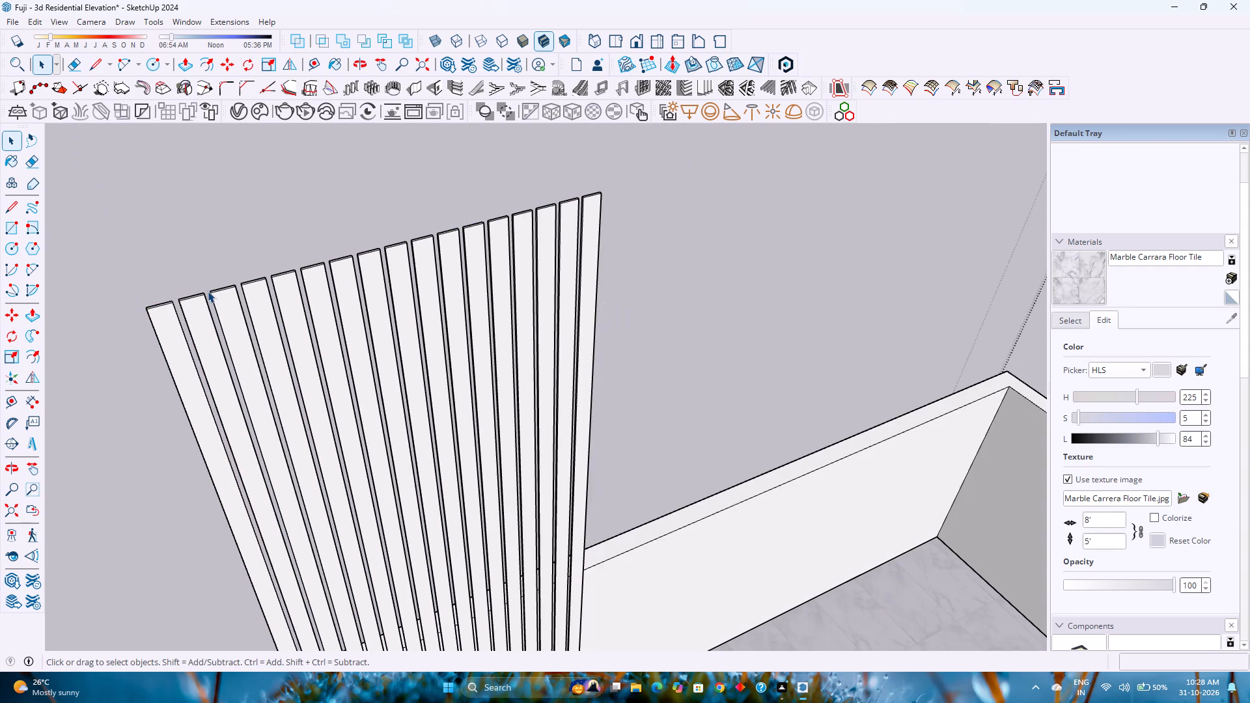
Move the louvre panel straight down 20' onto the framed-pictures wall.
left_click(223, 307)
scroll(223, 307, "down", 14)
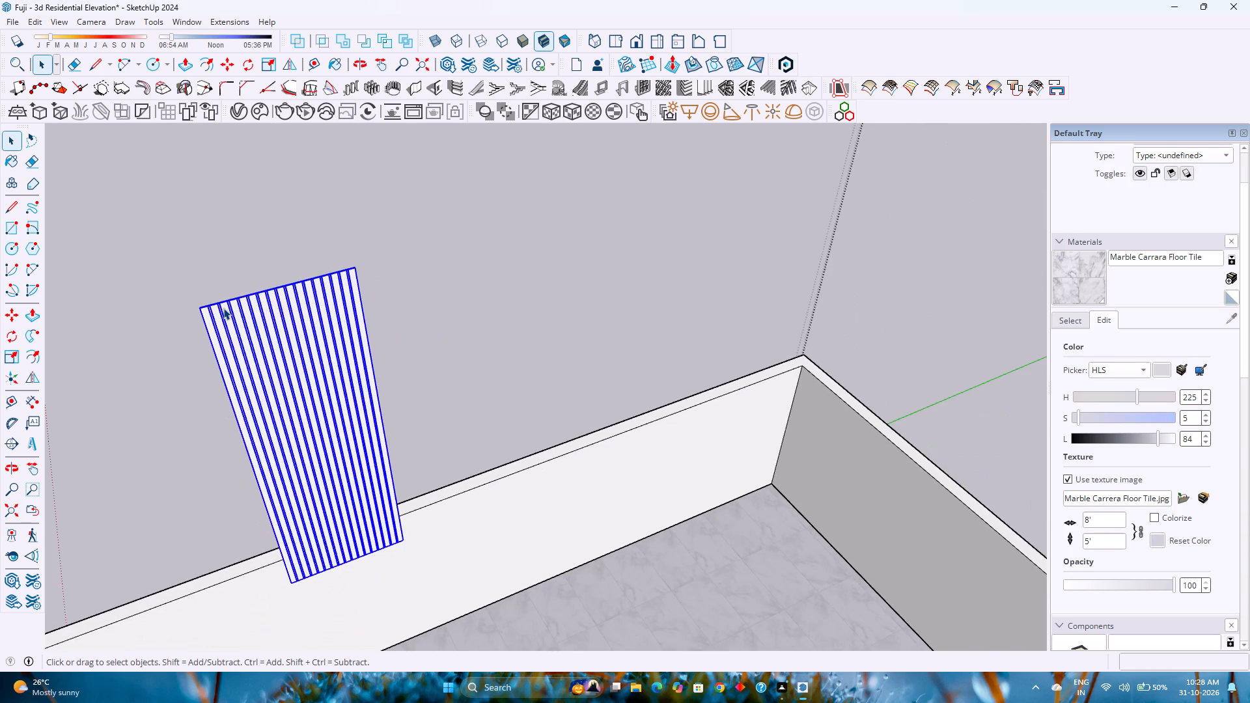
key("m")
middle_click(380, 383)
middle_click_drag(372, 386, 223, 351)
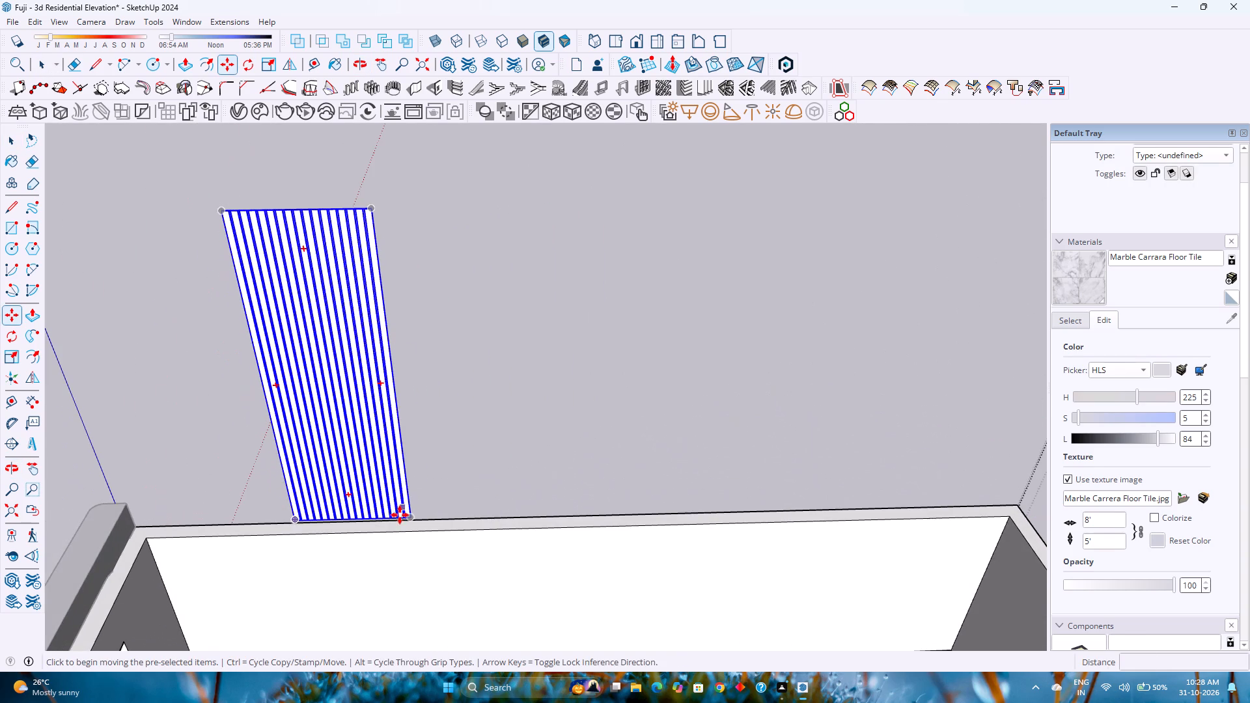
scroll(410, 538, "up", 9)
middle_click_drag(411, 501, 404, 499)
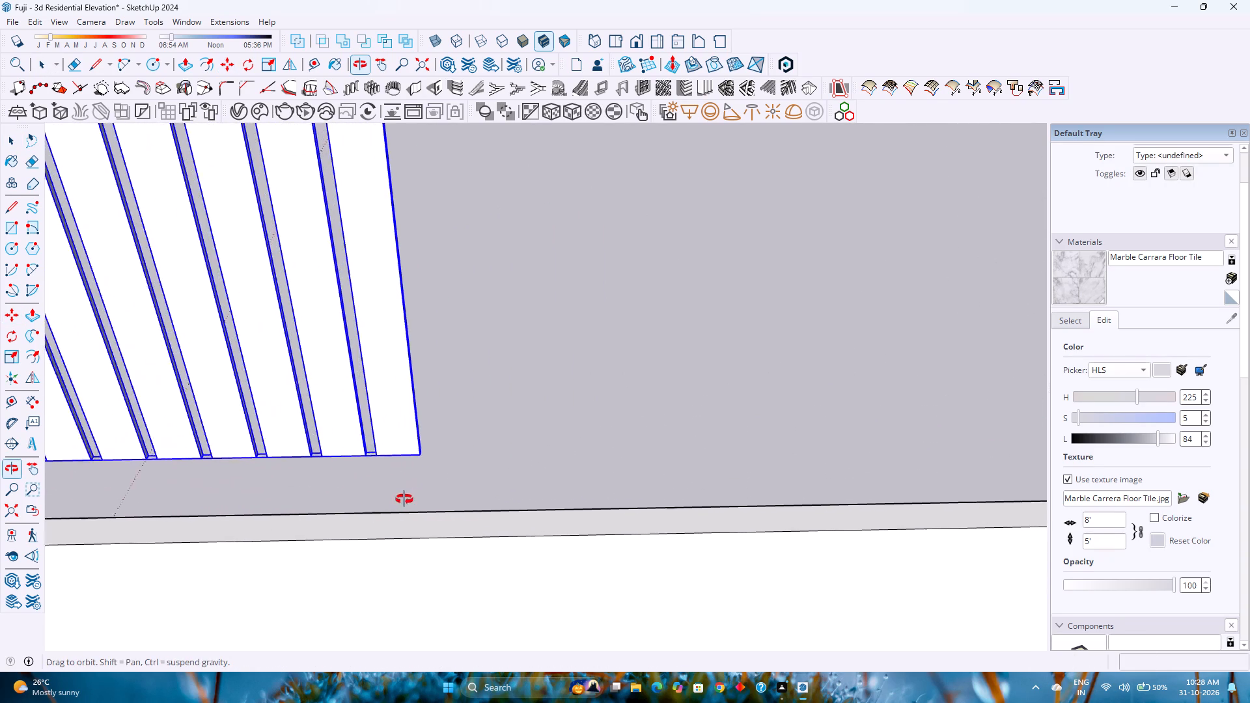
middle_click_drag(404, 499, 285, 486)
scroll(612, 462, "up", 3)
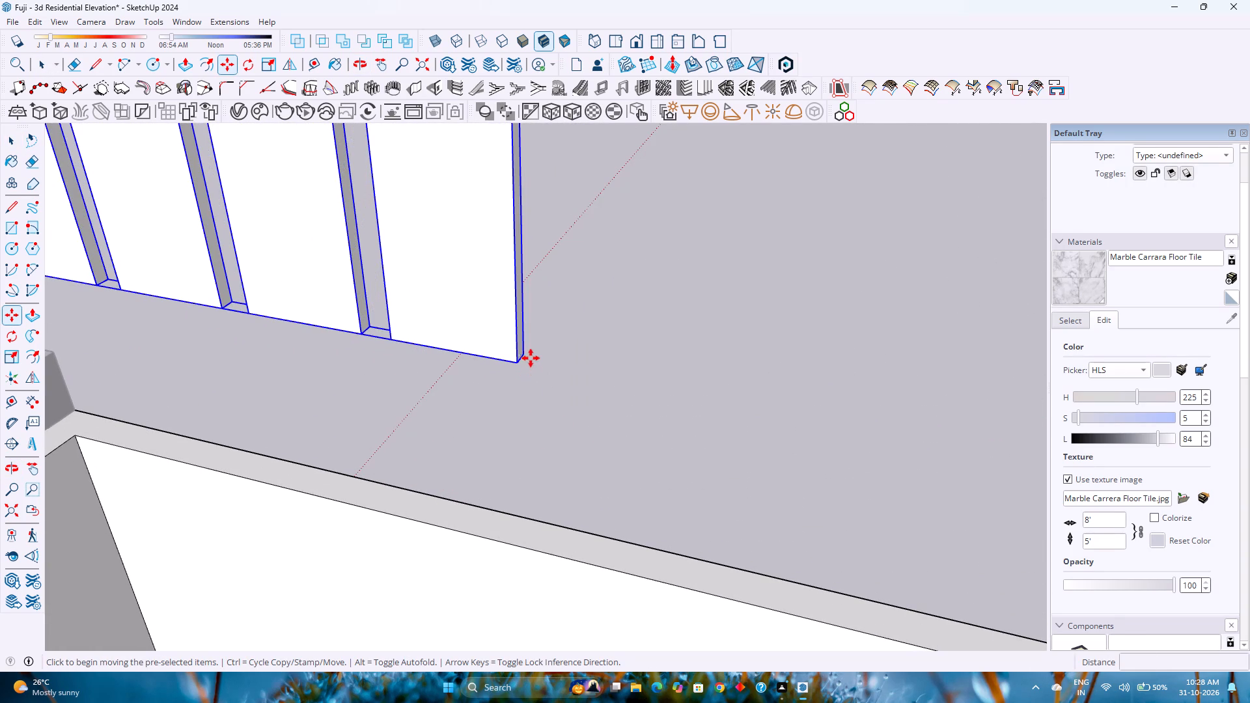
left_click(525, 353)
key("Up")
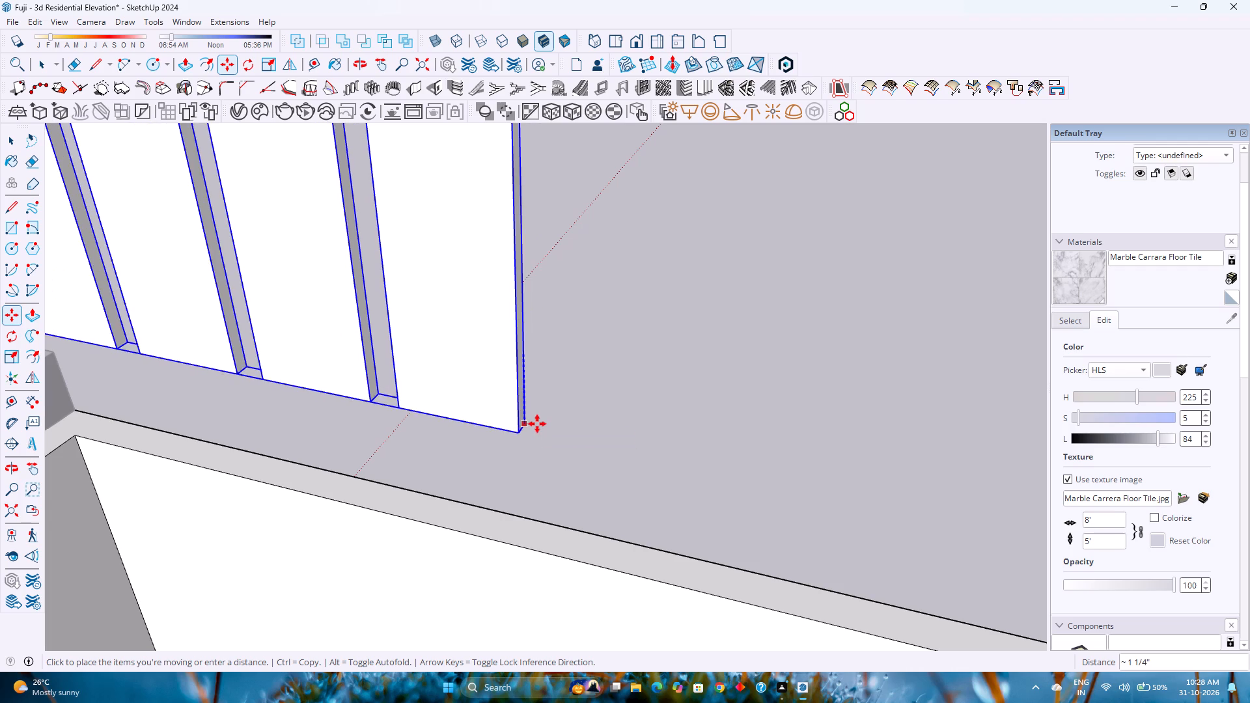
scroll(537, 424, "down", 20)
scroll(537, 424, "down", 2)
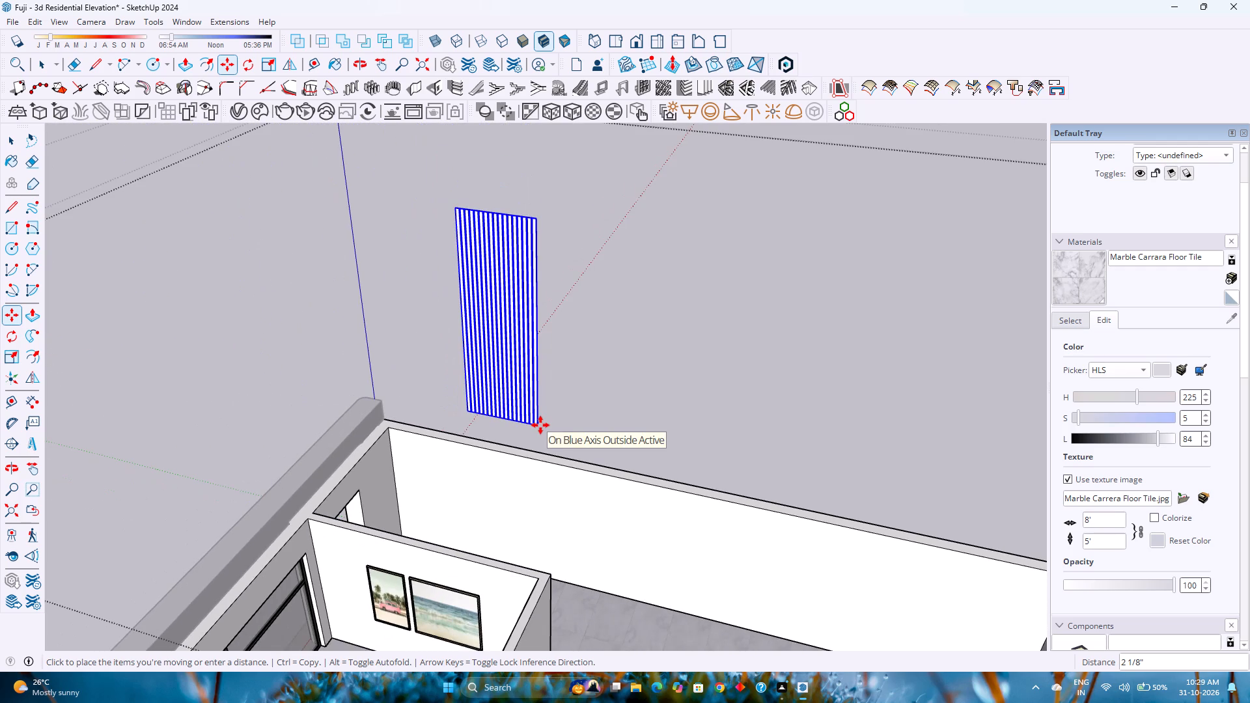
type("20'")
key("Return")
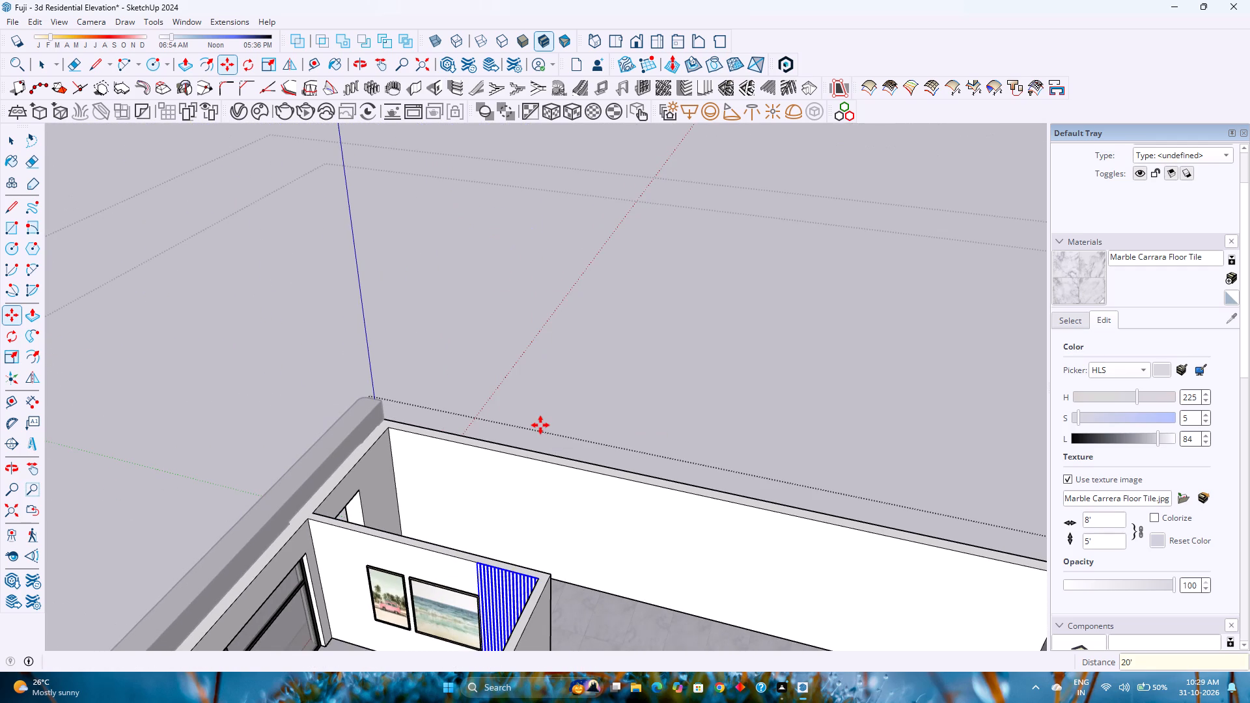
Copy the louvre panel 10' 6" along the framed-pictures wall to the wall's opposite end.
middle_click_drag(401, 566, 518, 585)
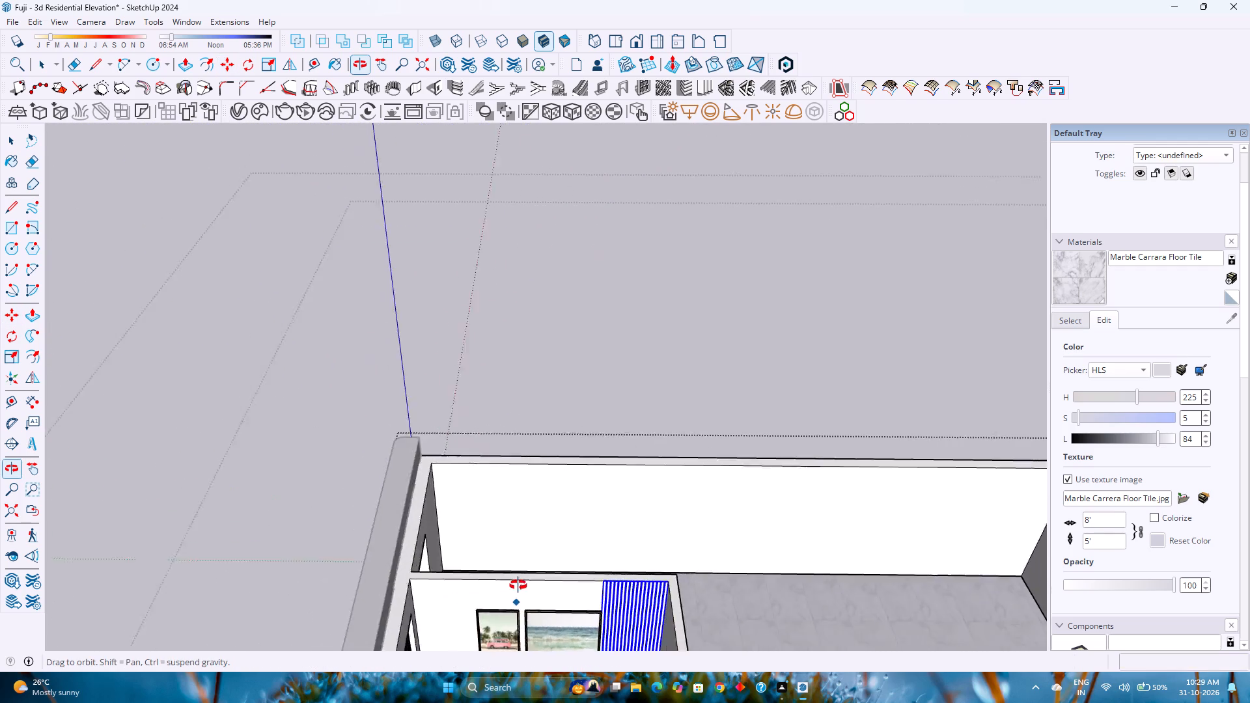
middle_click_drag(518, 585, 625, 564)
middle_click_drag(667, 575, 590, 490, "shift")
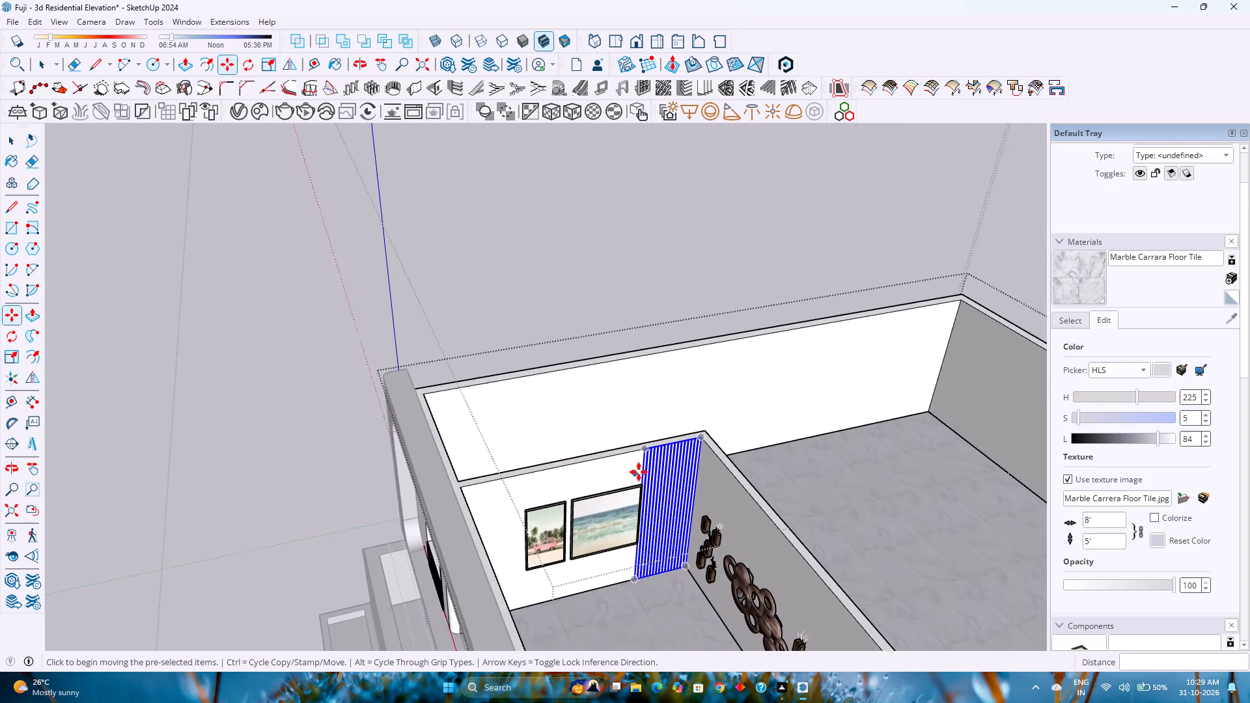
scroll(639, 472, "up", 1)
middle_click_drag(639, 472, 645, 530)
scroll(652, 534, "up", 19)
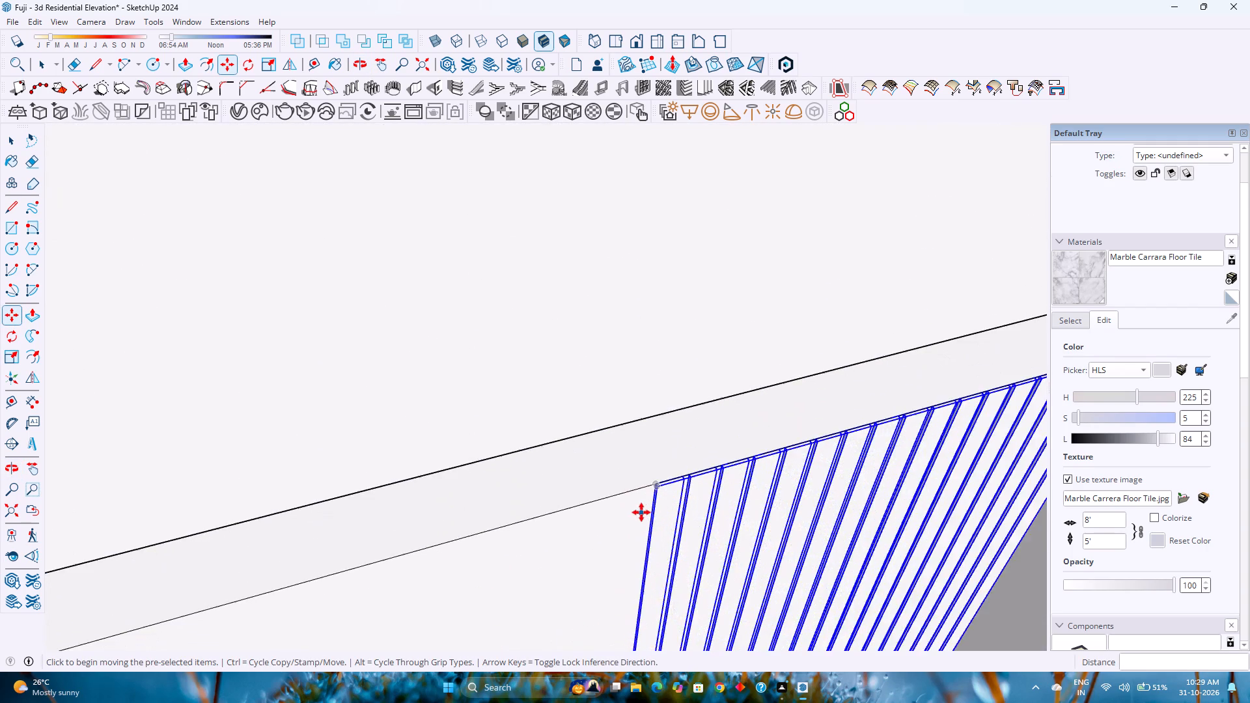
scroll(641, 512, "up", 11)
left_click(676, 452)
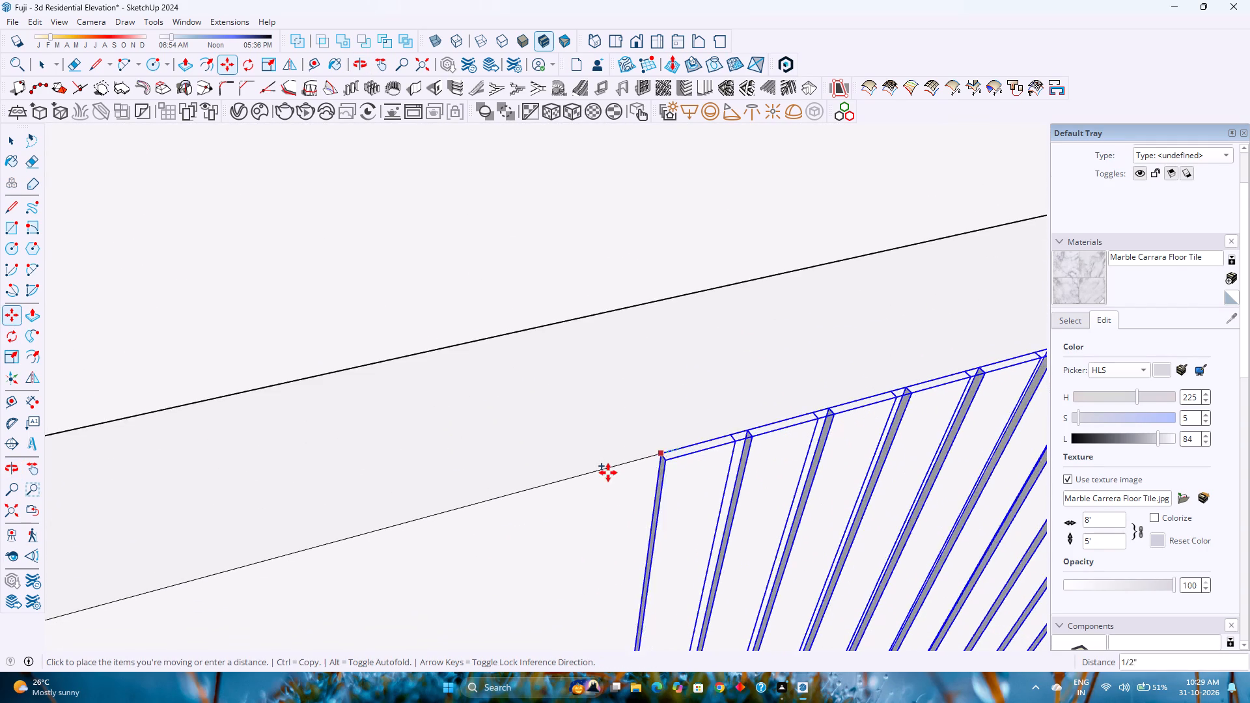
scroll(608, 473, "down", 20)
scroll(608, 473, "down", 12)
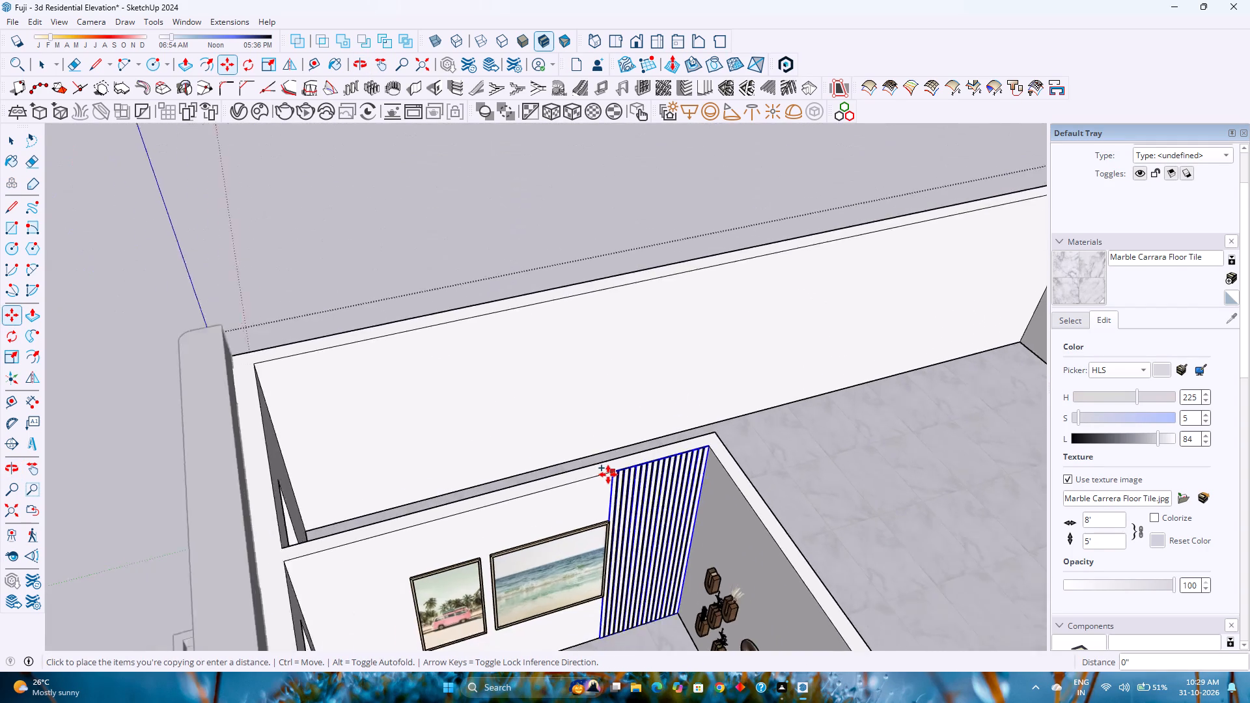
scroll(608, 475, "down", 2)
left_click(371, 538)
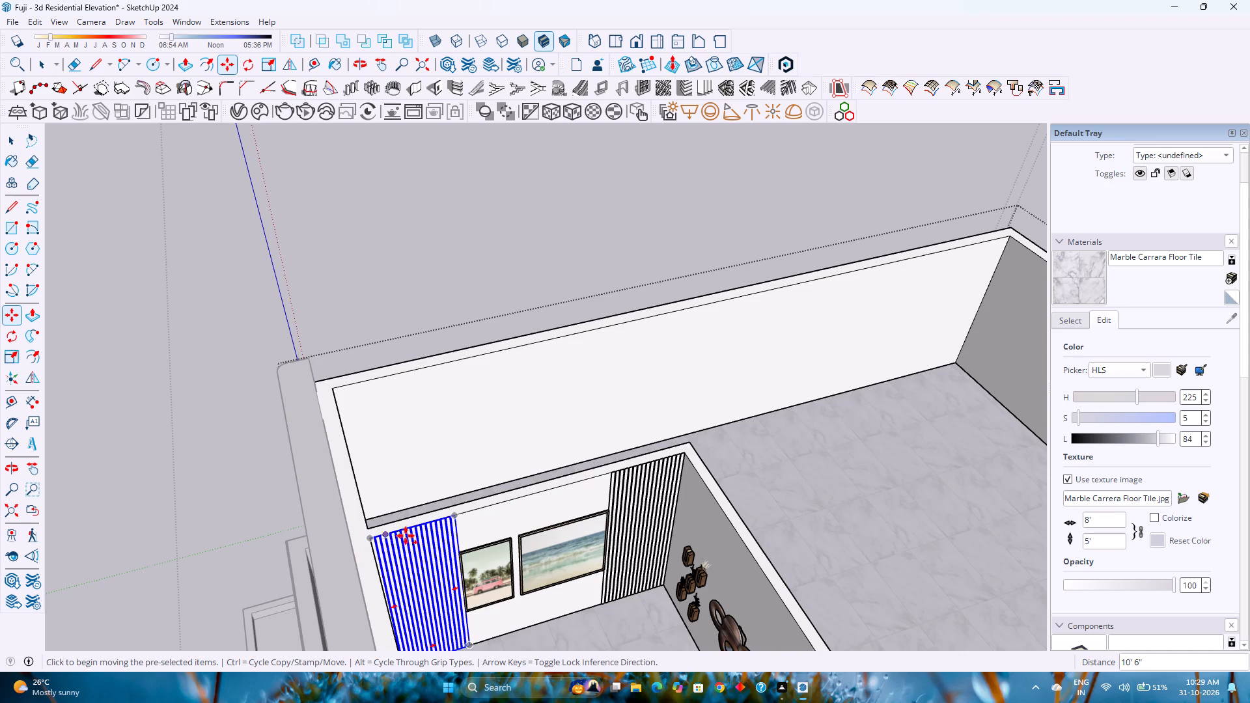
middle_click_drag(471, 541, 409, 542)
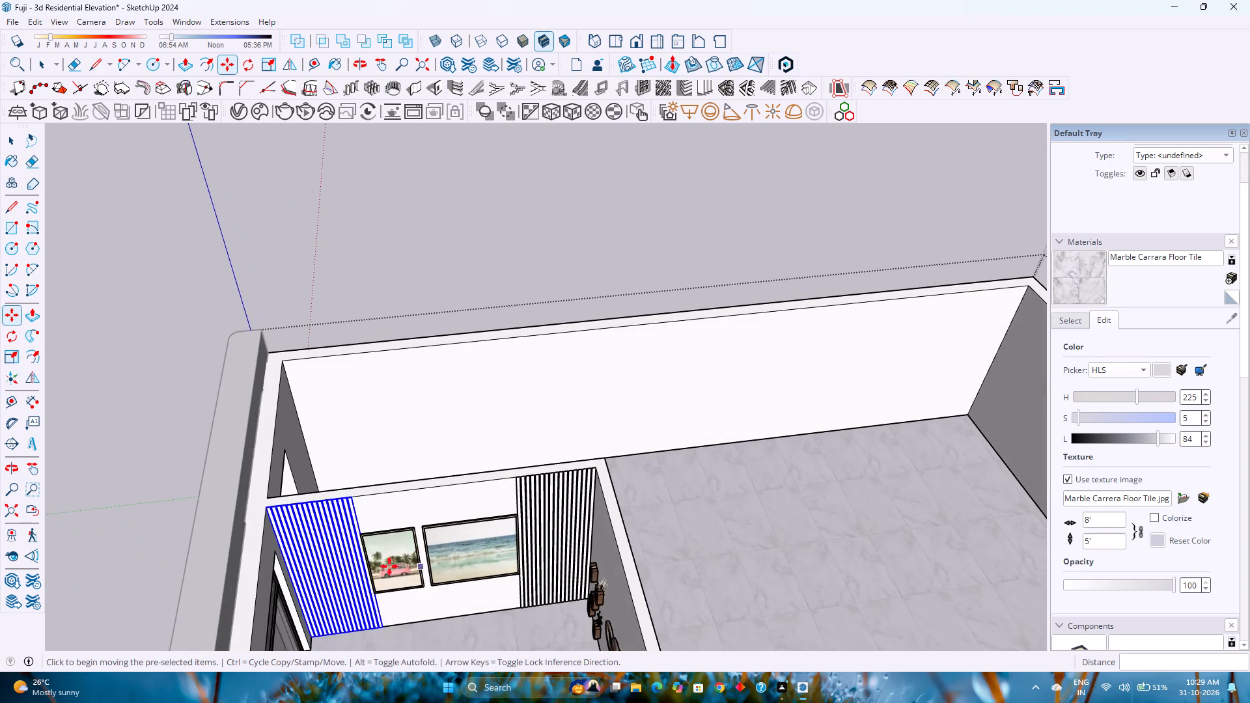
scroll(374, 547, "up", 10)
key("space")
scroll(349, 508, "up", 5)
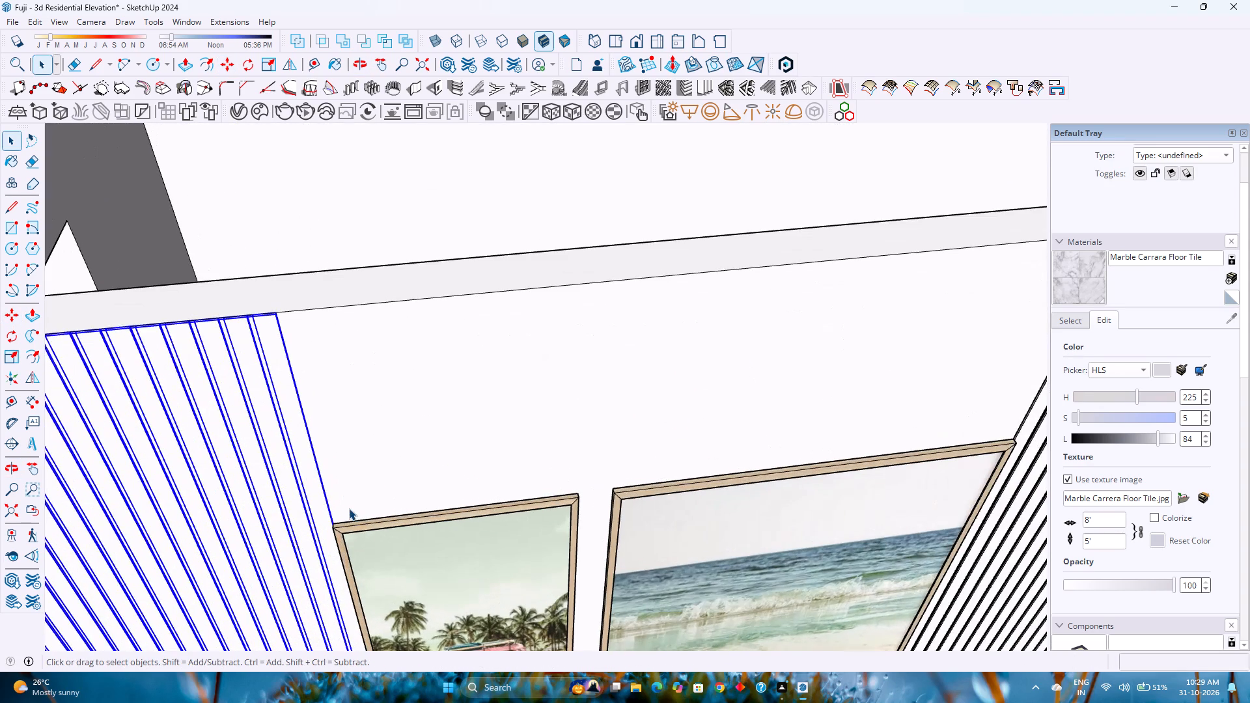
key("Escape")
Move the pair of framed beach pictures vertically down the wall by 1'.
scroll(348, 508, "up", 3)
middle_click_drag(348, 508, 501, 504)
scroll(501, 501, "down", 17)
middle_click_drag(535, 516, 419, 435)
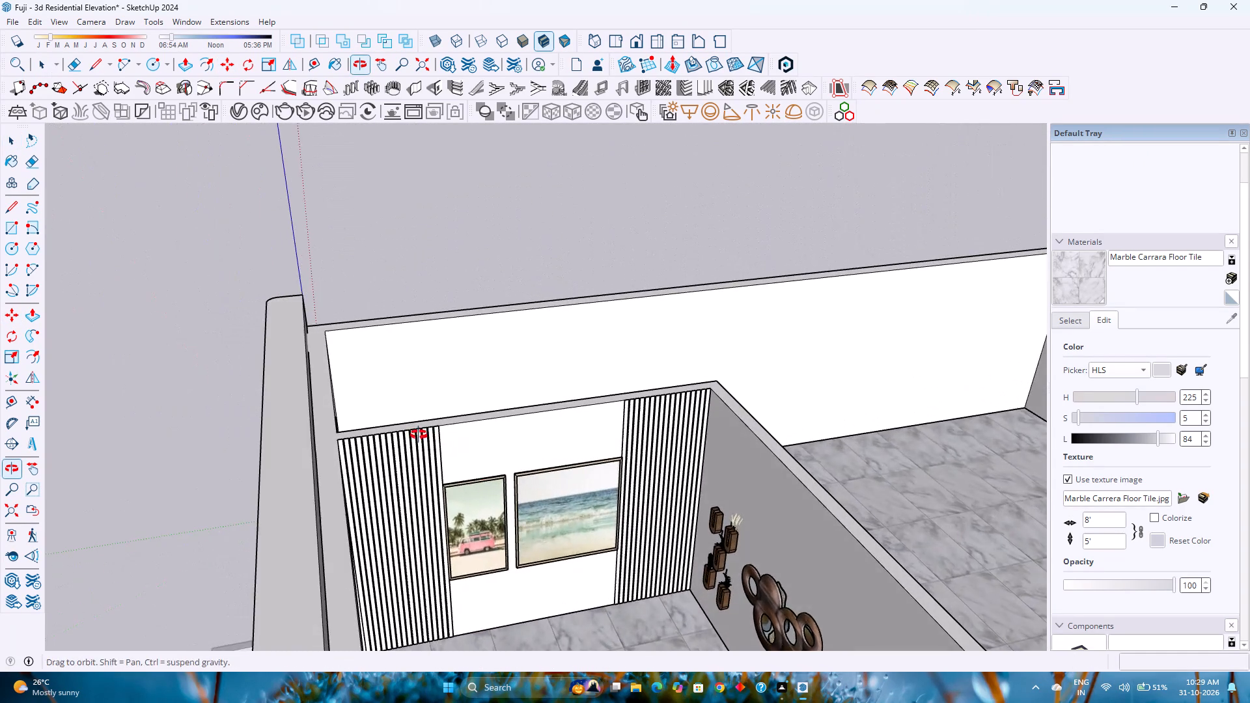
middle_click(419, 435)
scroll(506, 504, "down", 4)
middle_click_drag(507, 505, 367, 475)
middle_click(367, 475)
left_click(368, 473)
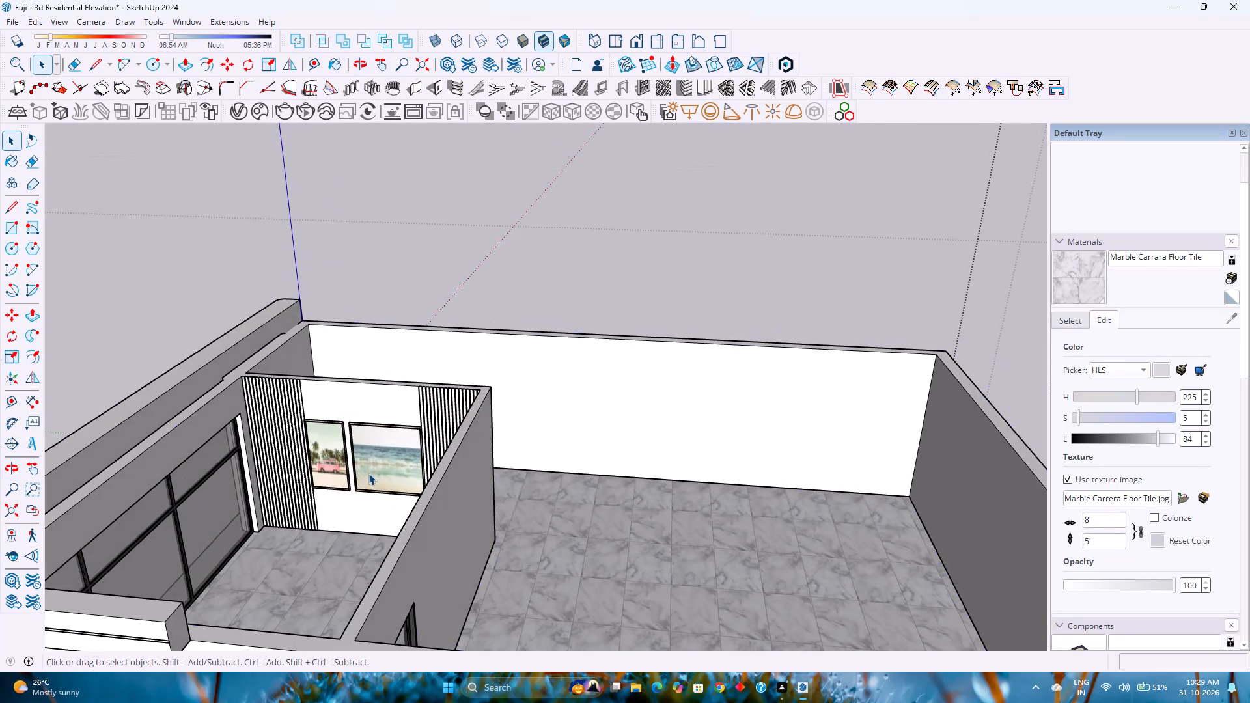
scroll(368, 473, "up", 3)
double_click(368, 473)
left_click(368, 473)
scroll(368, 473, "up", 5)
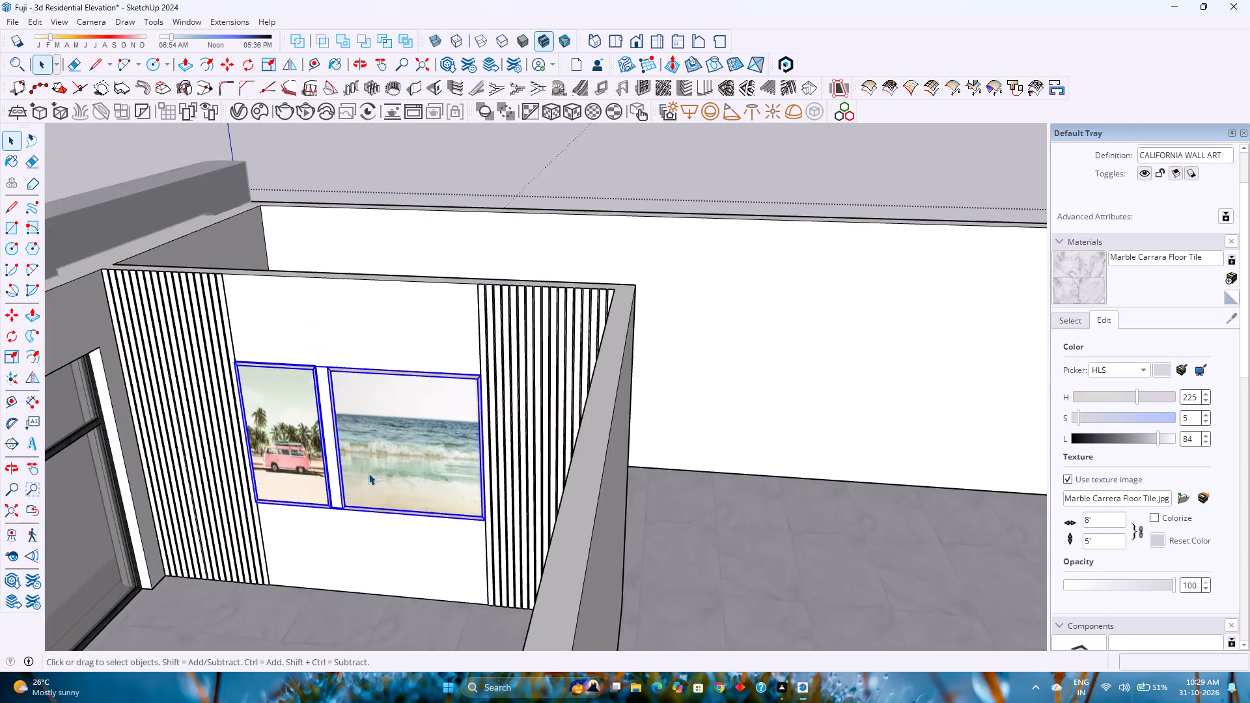
scroll(368, 473, "up", 2)
key("m")
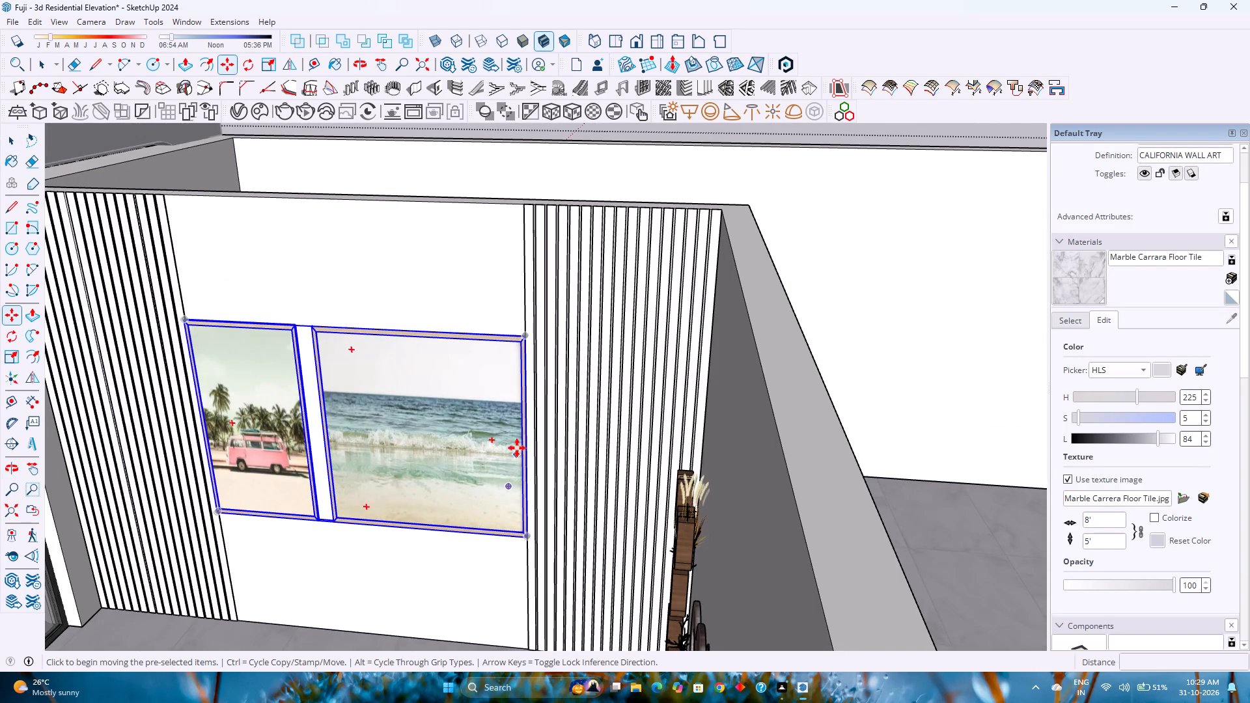
left_click(526, 333)
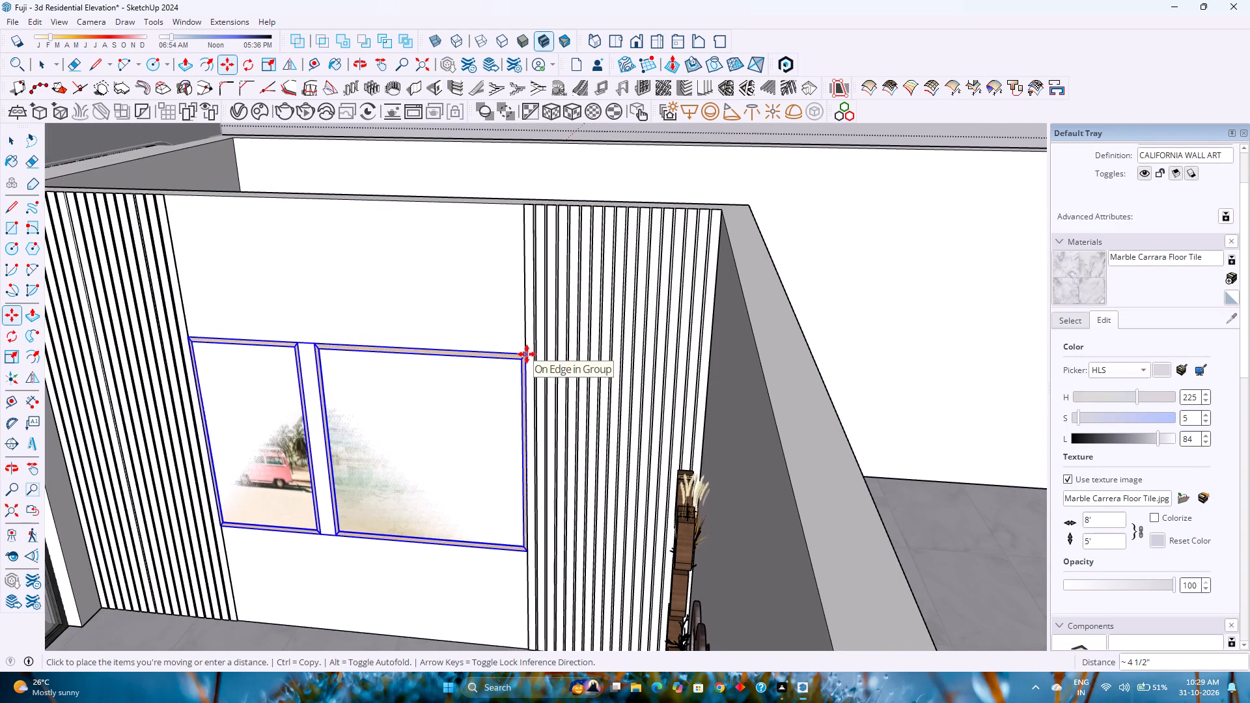
key("Up")
key("6")
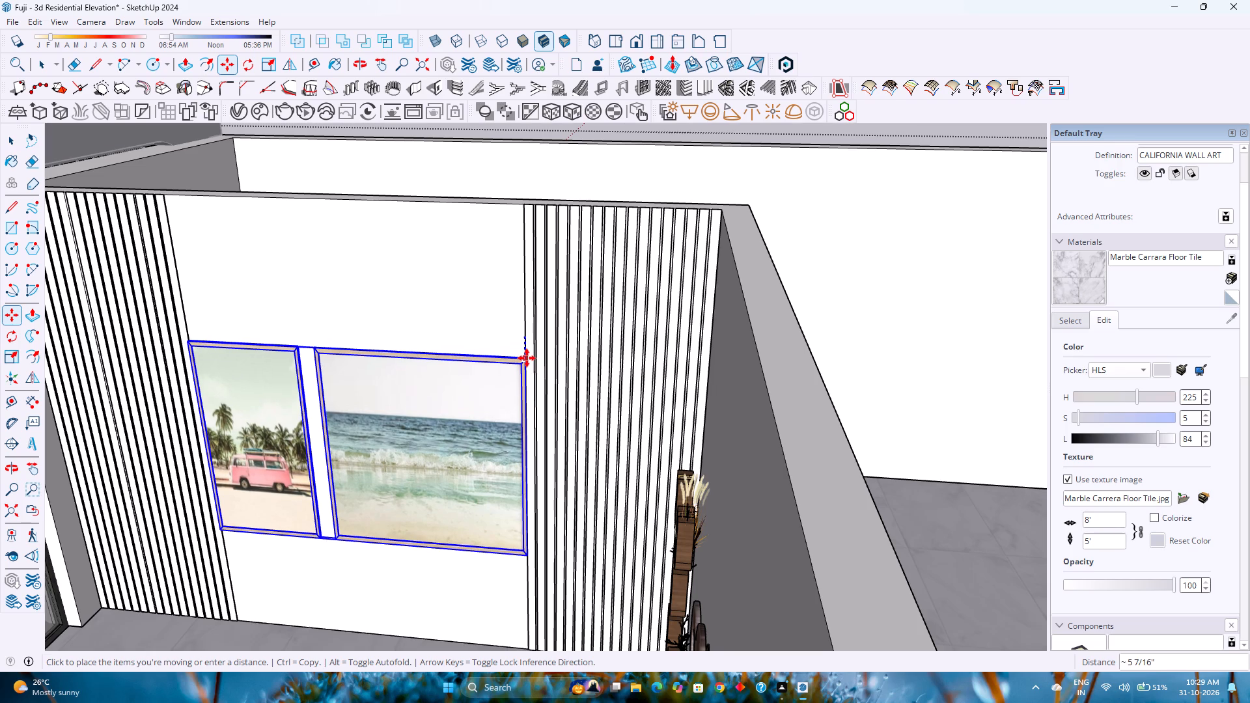
key("Return")
type("1'")
key("Return")
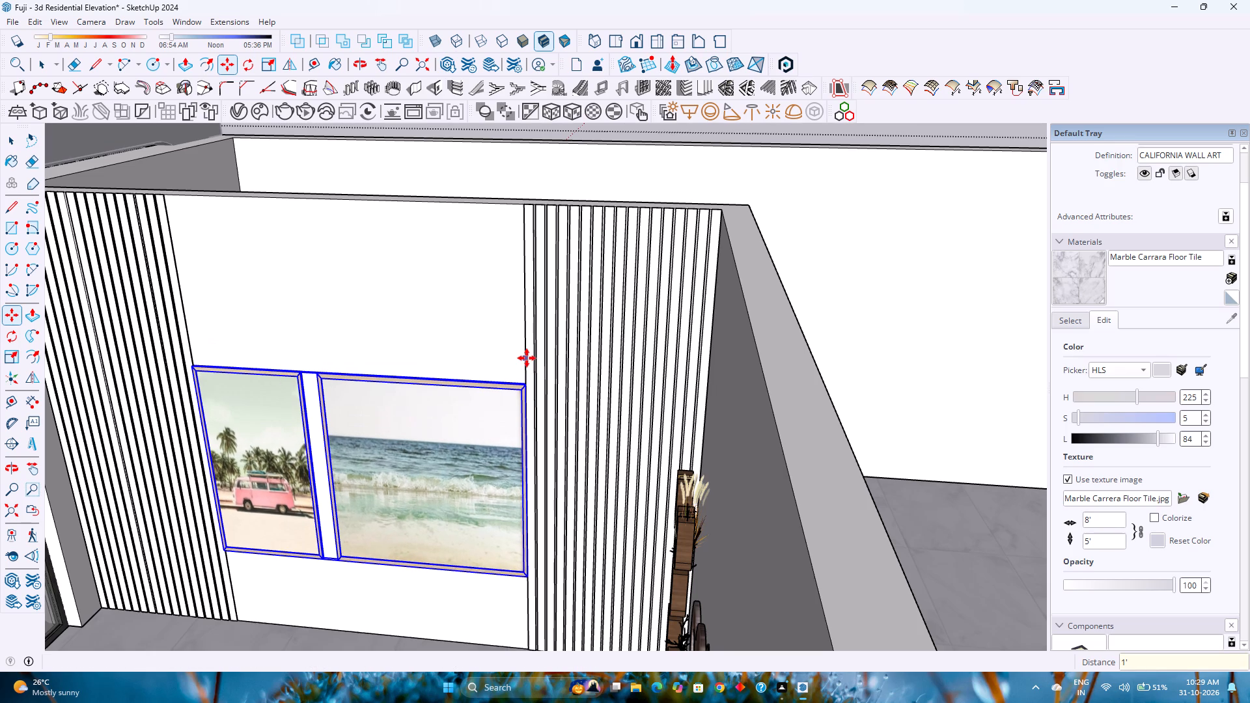
key("space")
key("Escape")
Save the model.
middle_click(359, 464)
middle_click_drag(432, 447, 445, 434)
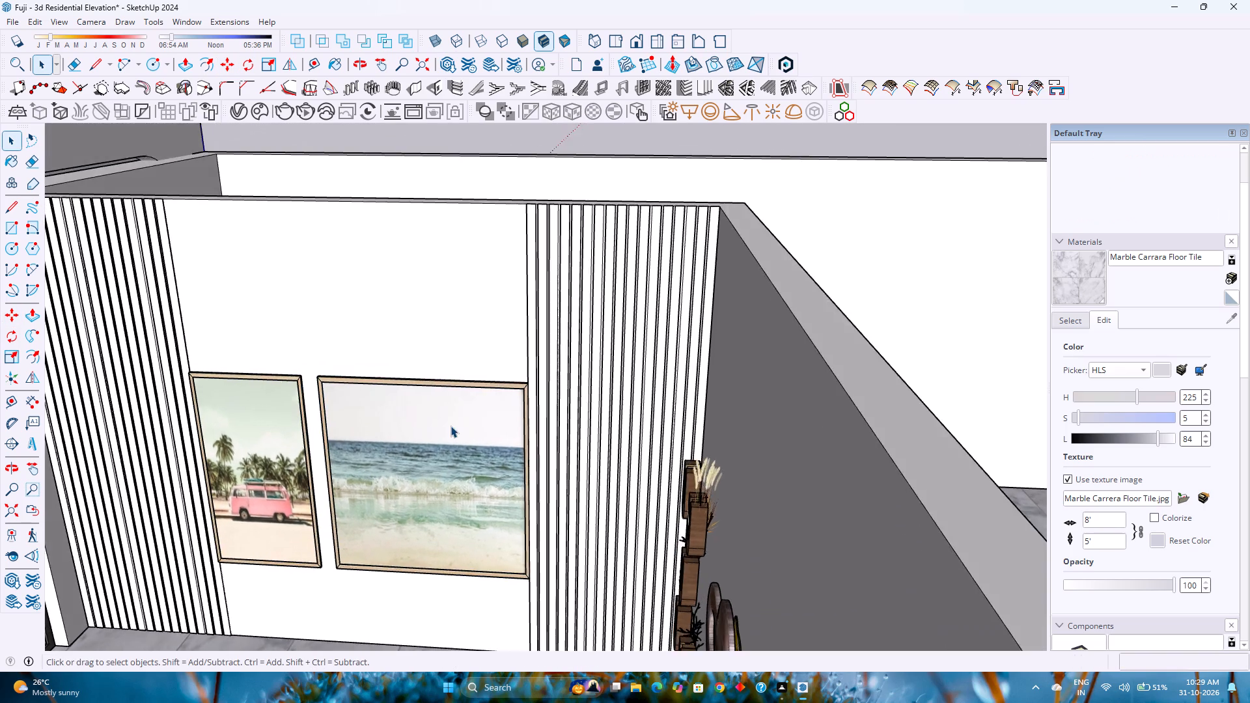
scroll(451, 425, "down", 5)
middle_click_drag(393, 450, 471, 420)
scroll(484, 420, "down", 7)
middle_click_drag(451, 428, 630, 540)
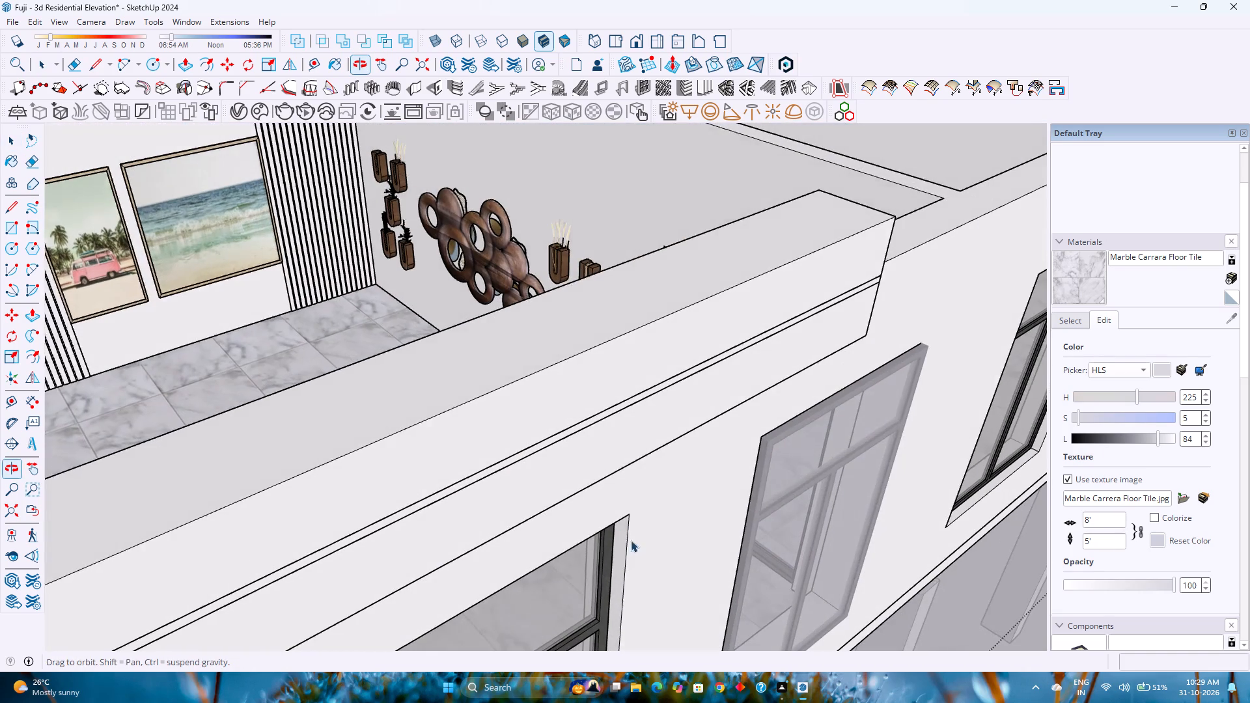
key("ctrl+s")
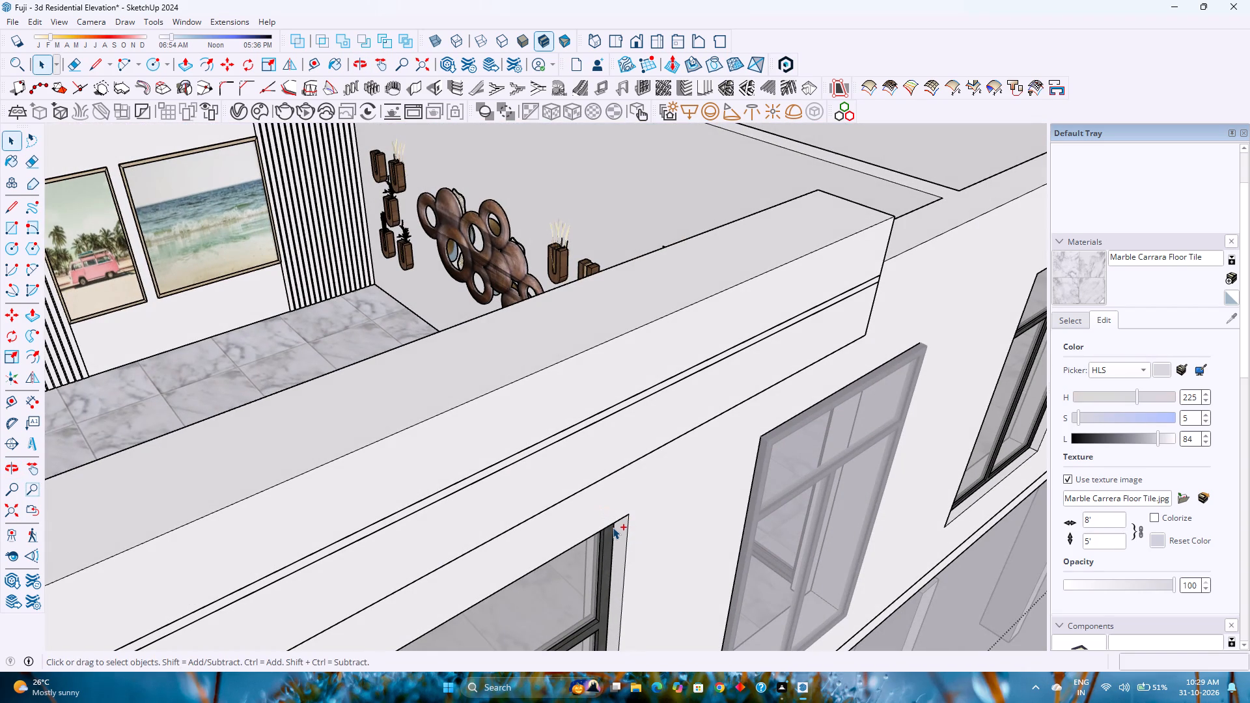
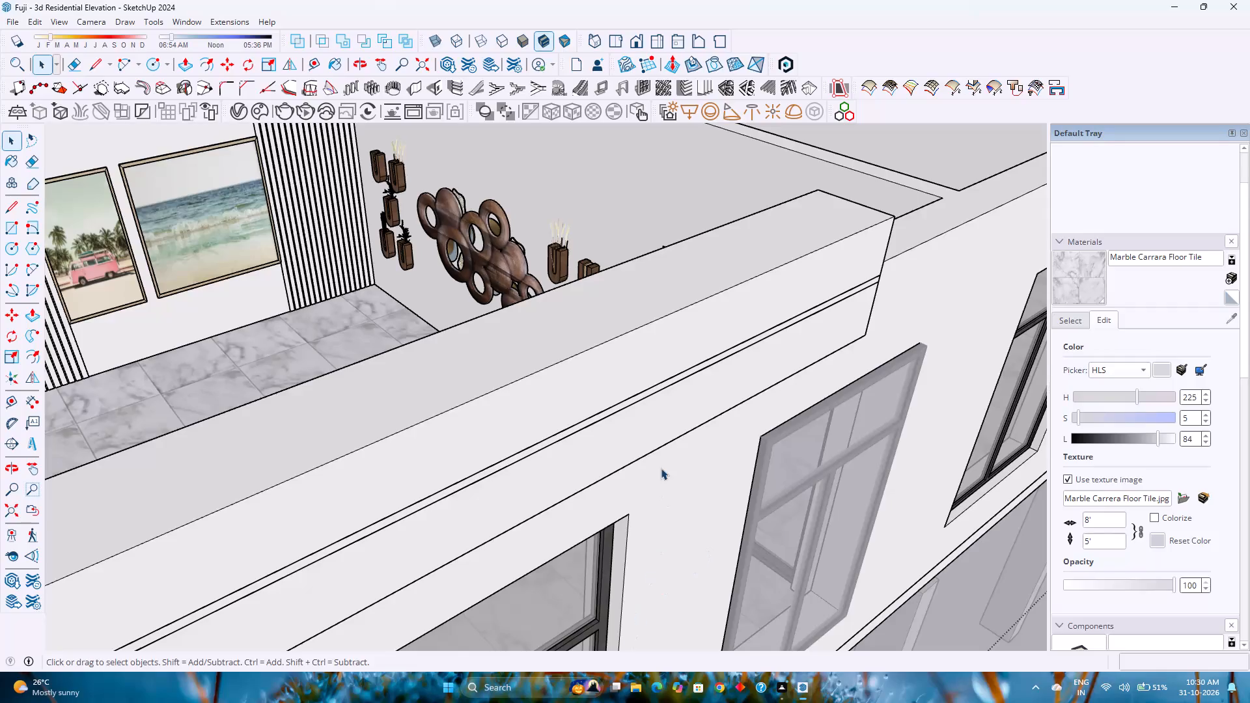
Open the 3D Warehouse model library to source more decor for the framed-pictures wall.
scroll(661, 467, "down", 4)
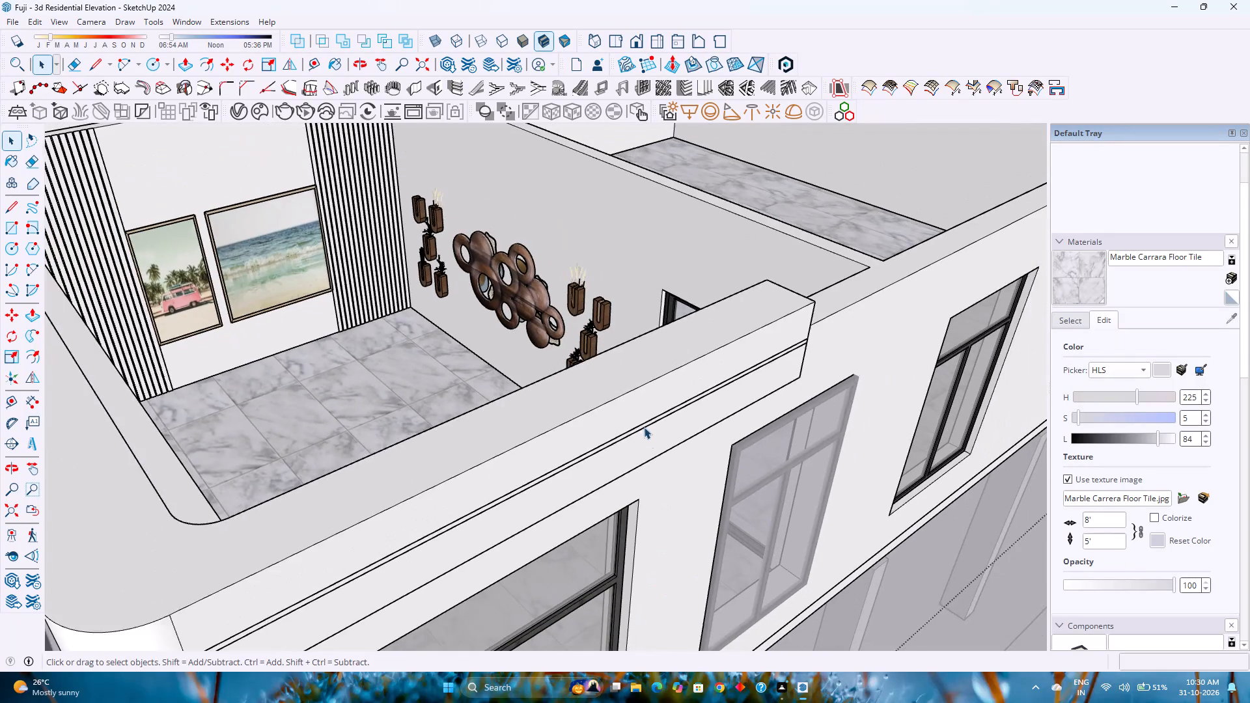
scroll(644, 427, "down", 3)
scroll(514, 361, "down", 4)
middle_click_drag(514, 361, 515, 368, "shift")
middle_click_drag(517, 370, 580, 487, "shift")
scroll(452, 399, "up", 4)
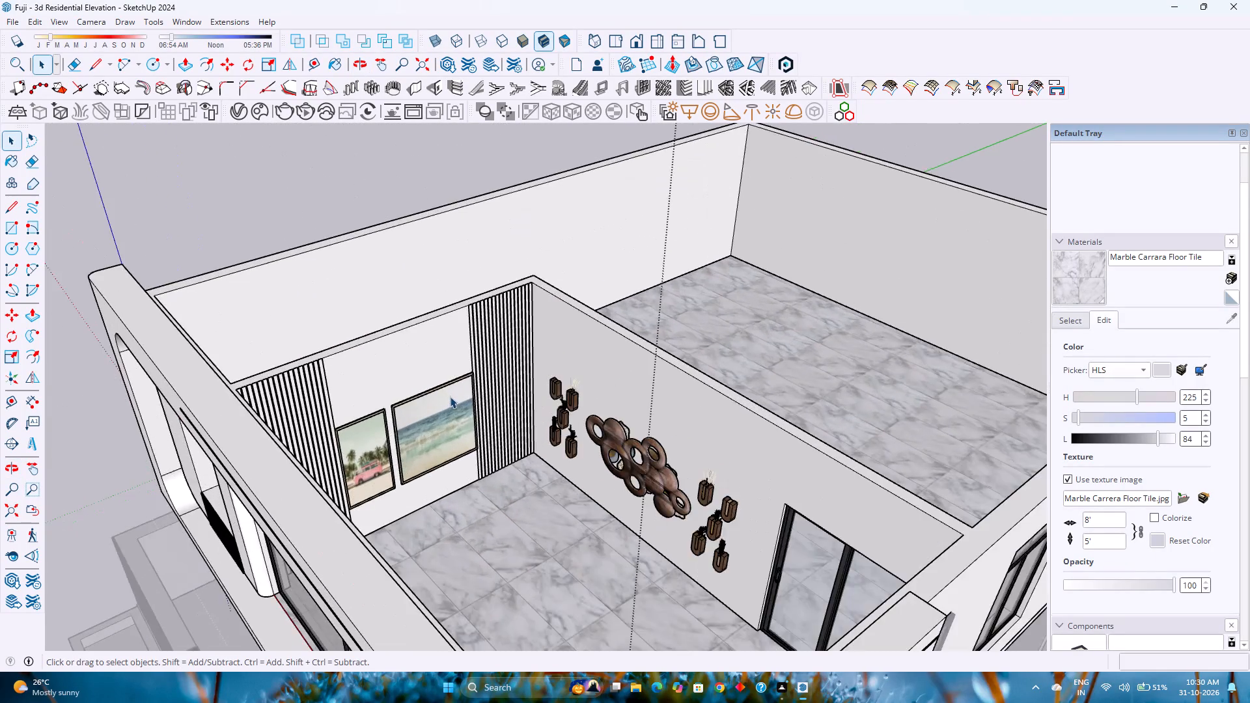
scroll(450, 396, "up", 3)
left_click(410, 334)
left_click(410, 334)
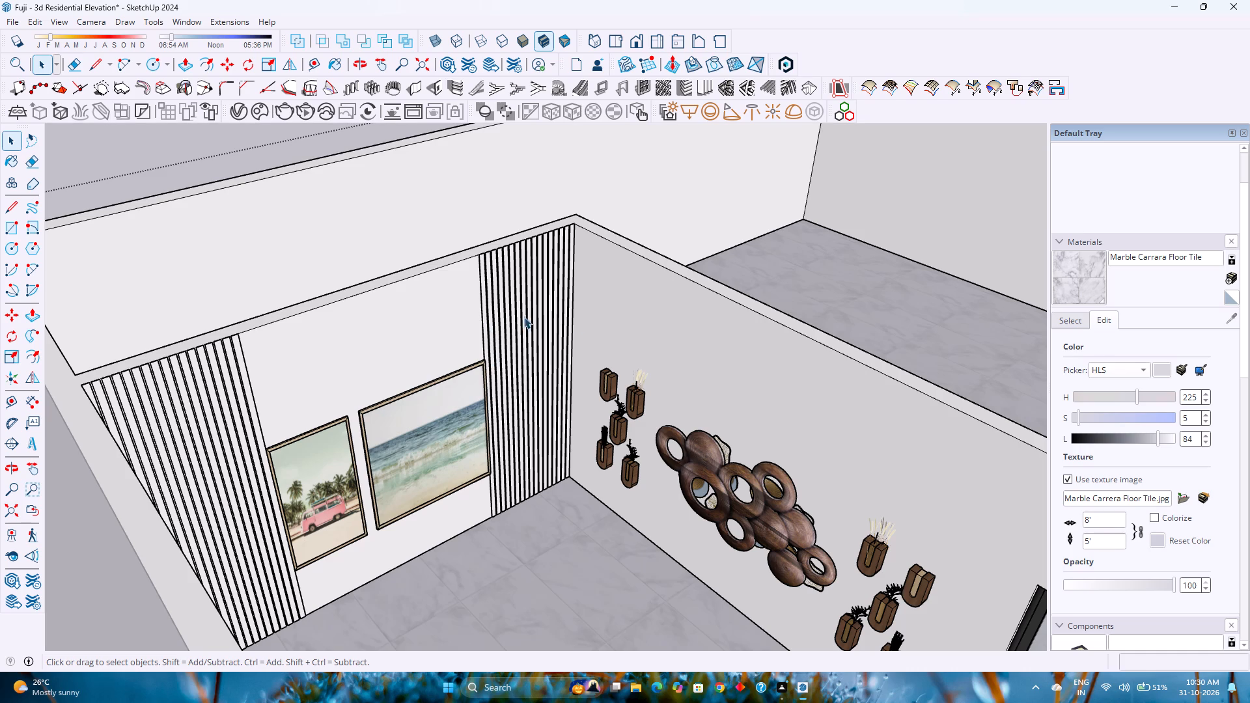
left_click(174, 20)
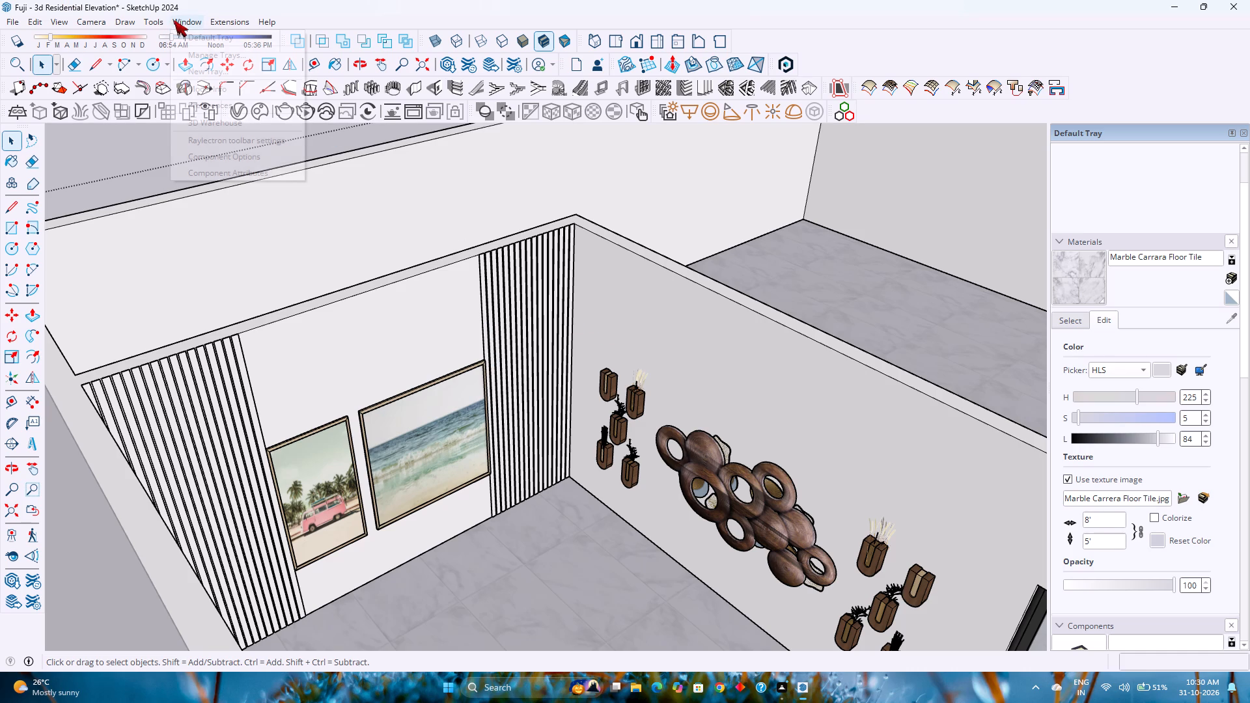
left_click(217, 122)
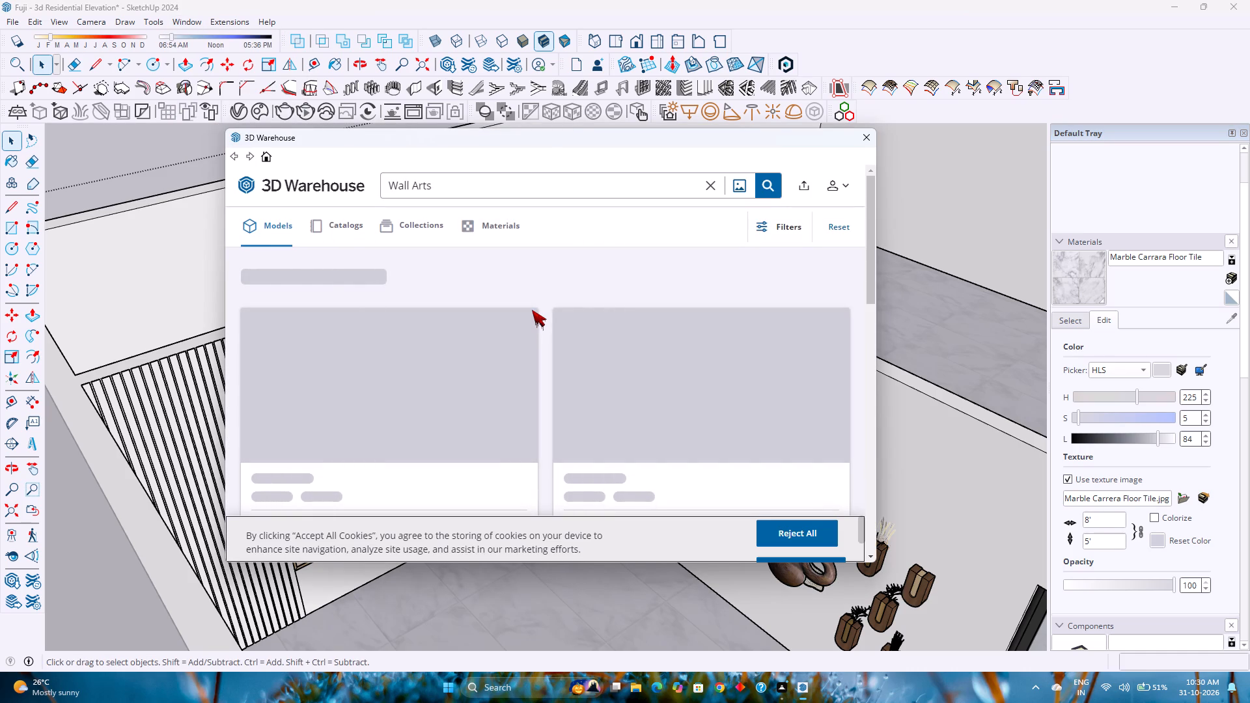
Browse the 3D Warehouse "Wall Arts" models for another framed artwork for the interior wall.
scroll(532, 309, "up", 3)
scroll(532, 309, "down", 3)
scroll(532, 309, "up", 3)
scroll(532, 309, "down", 7)
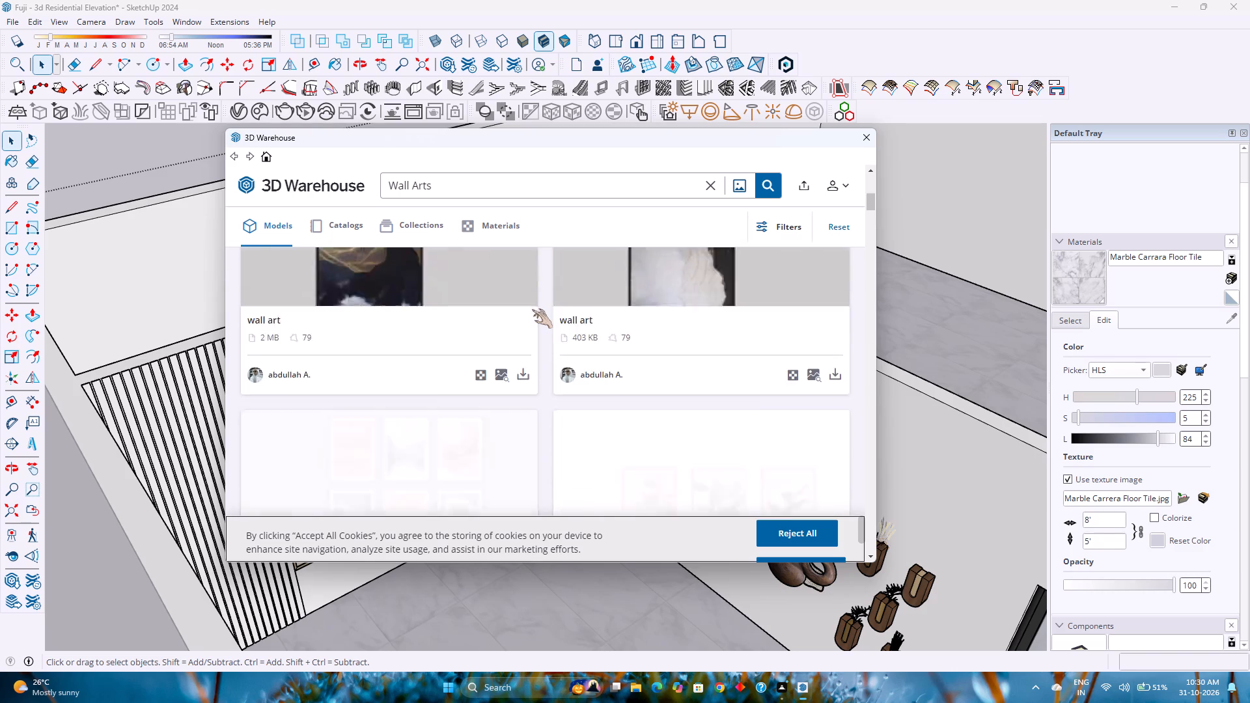
scroll(532, 309, "down", 6)
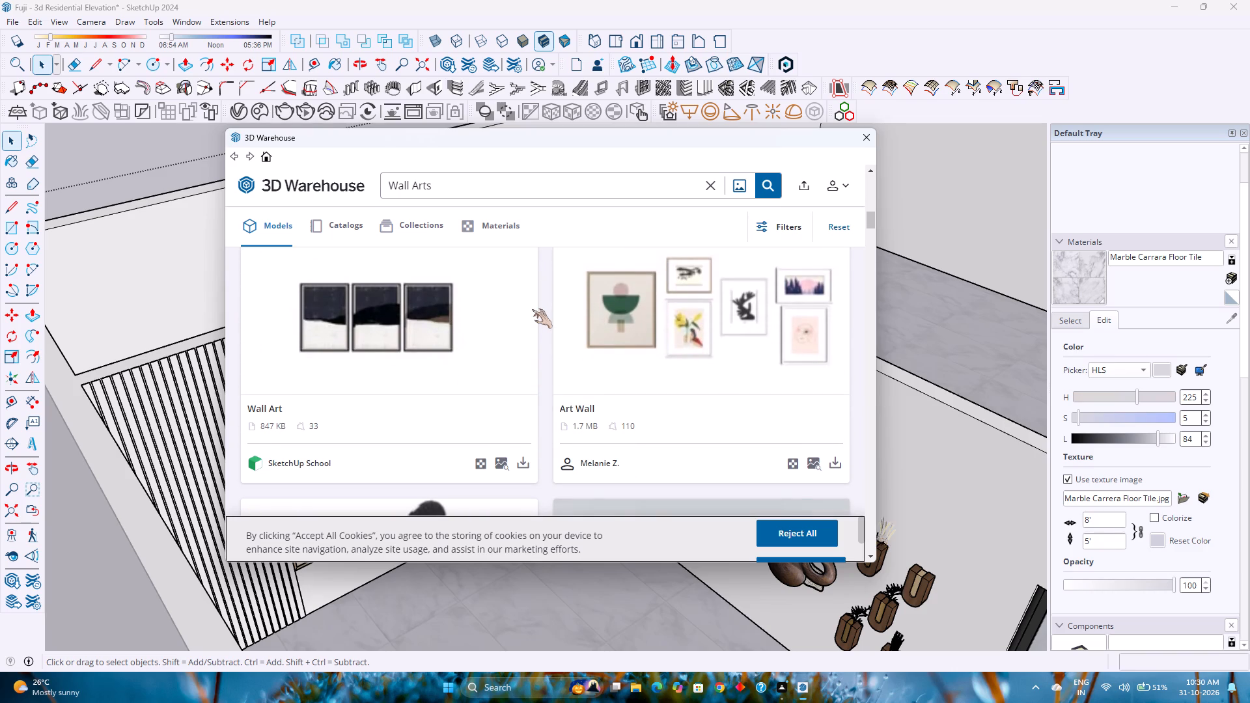
scroll(532, 309, "down", 4)
scroll(532, 309, "up", 4)
scroll(532, 308, "down", 4)
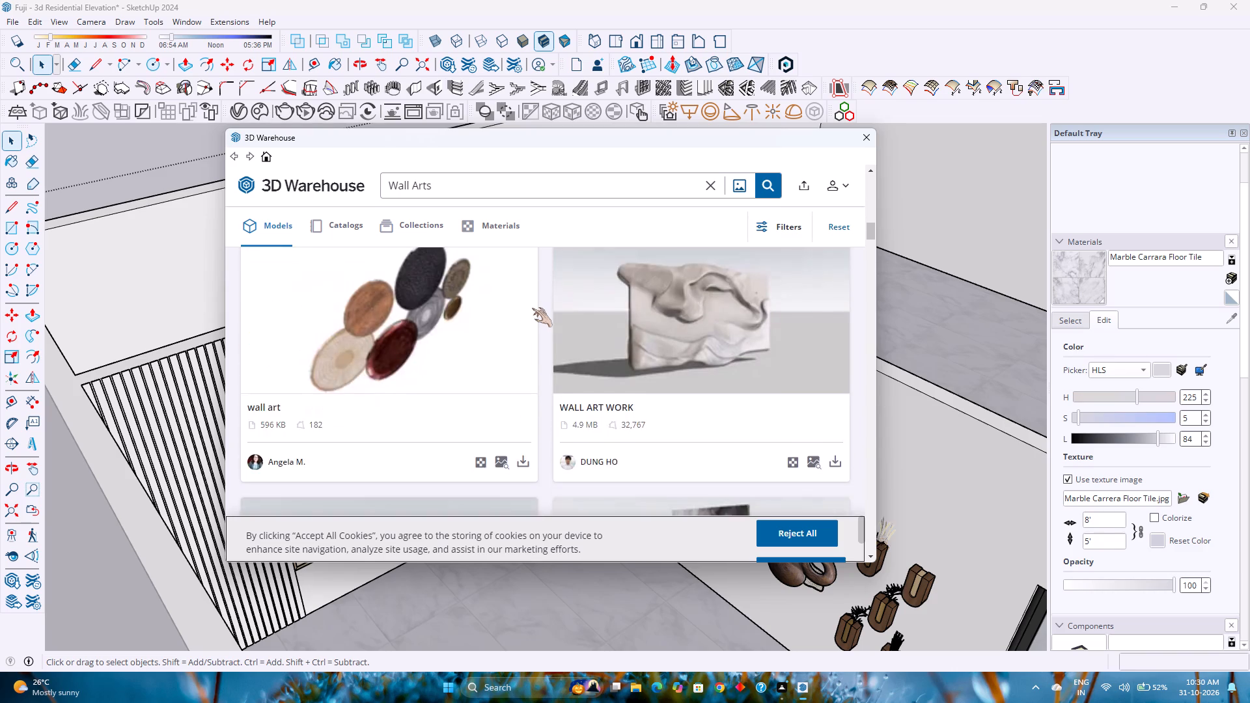
scroll(532, 308, "down", 12)
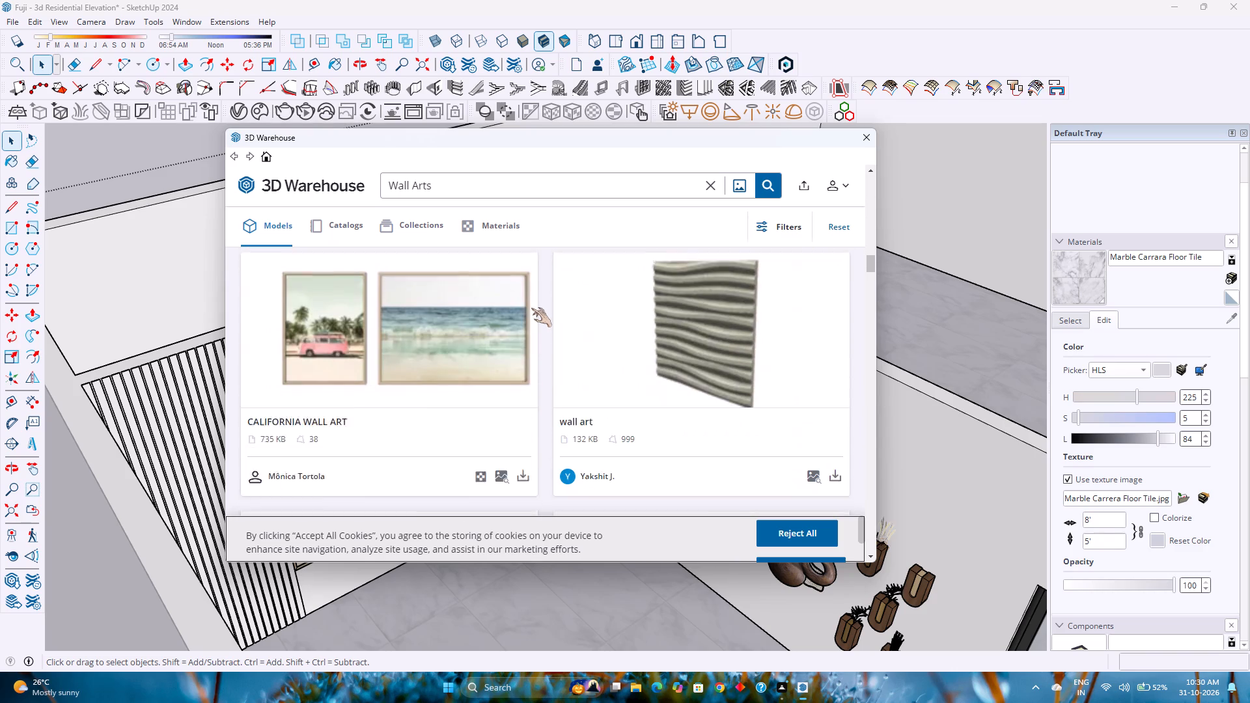
scroll(531, 308, "down", 8)
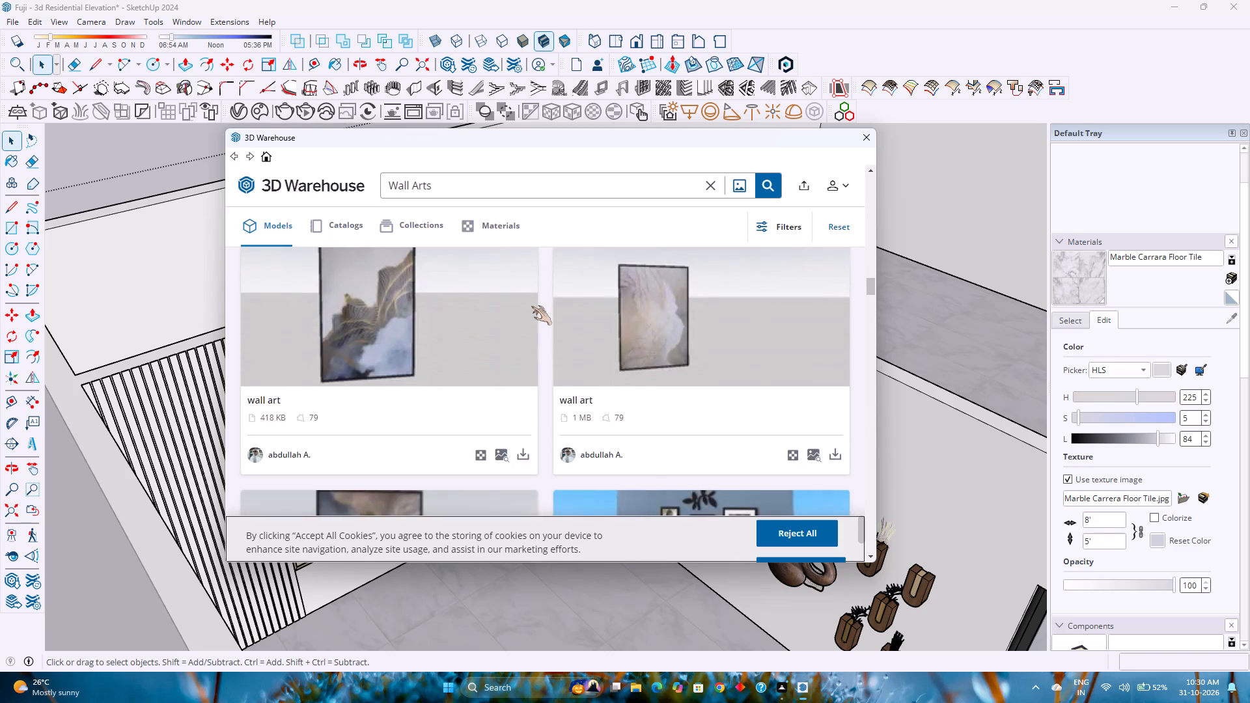
scroll(531, 306, "down", 6)
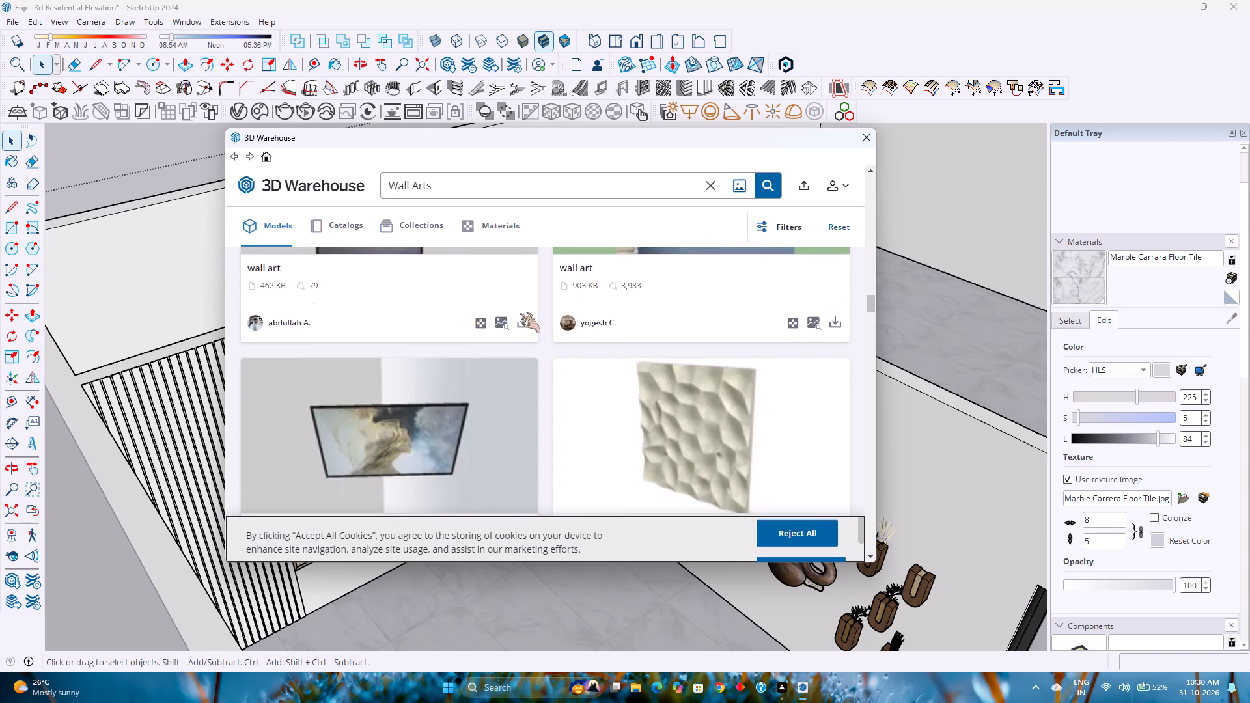
scroll(520, 313, "down", 15)
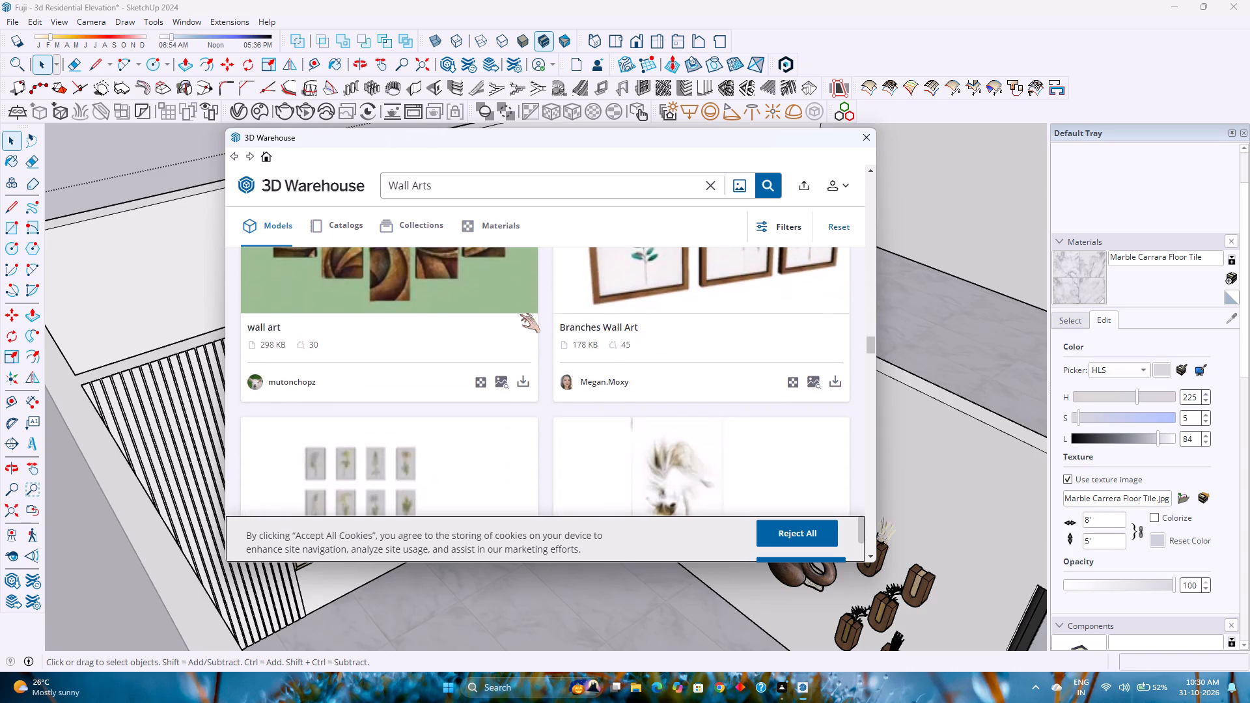
scroll(520, 314, "down", 1)
scroll(520, 314, "up", 2)
scroll(520, 314, "down", 5)
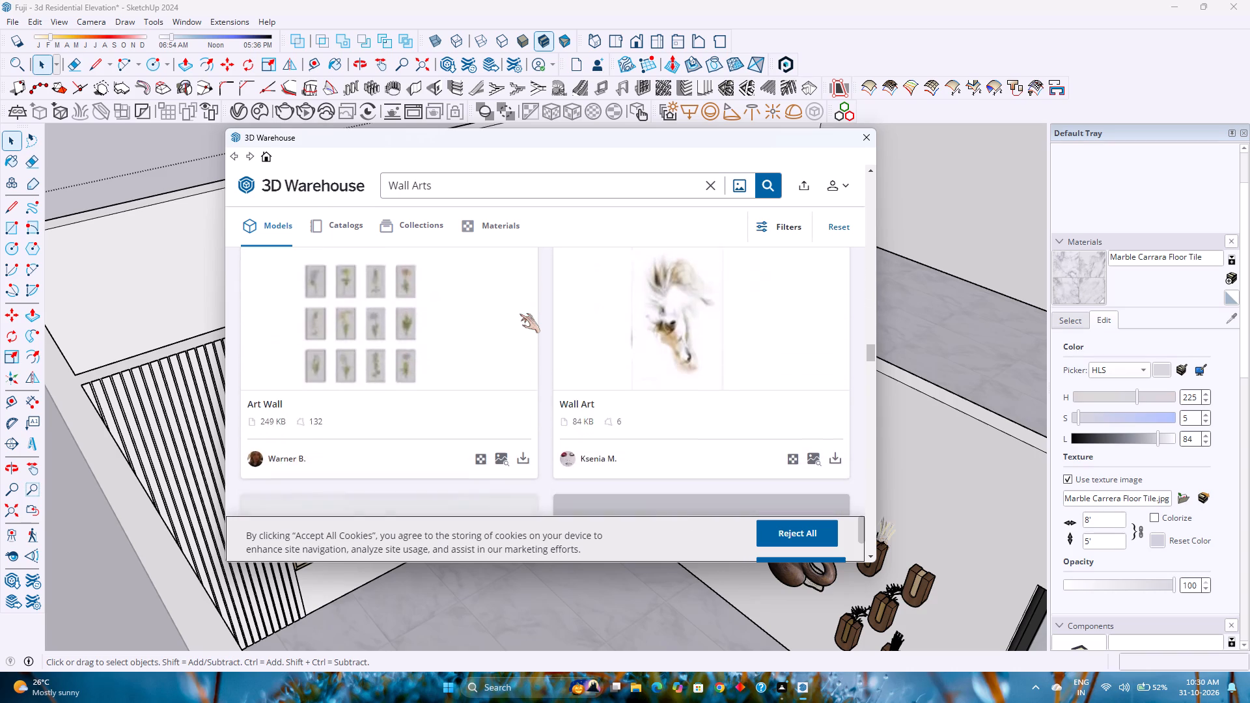
scroll(520, 314, "down", 8)
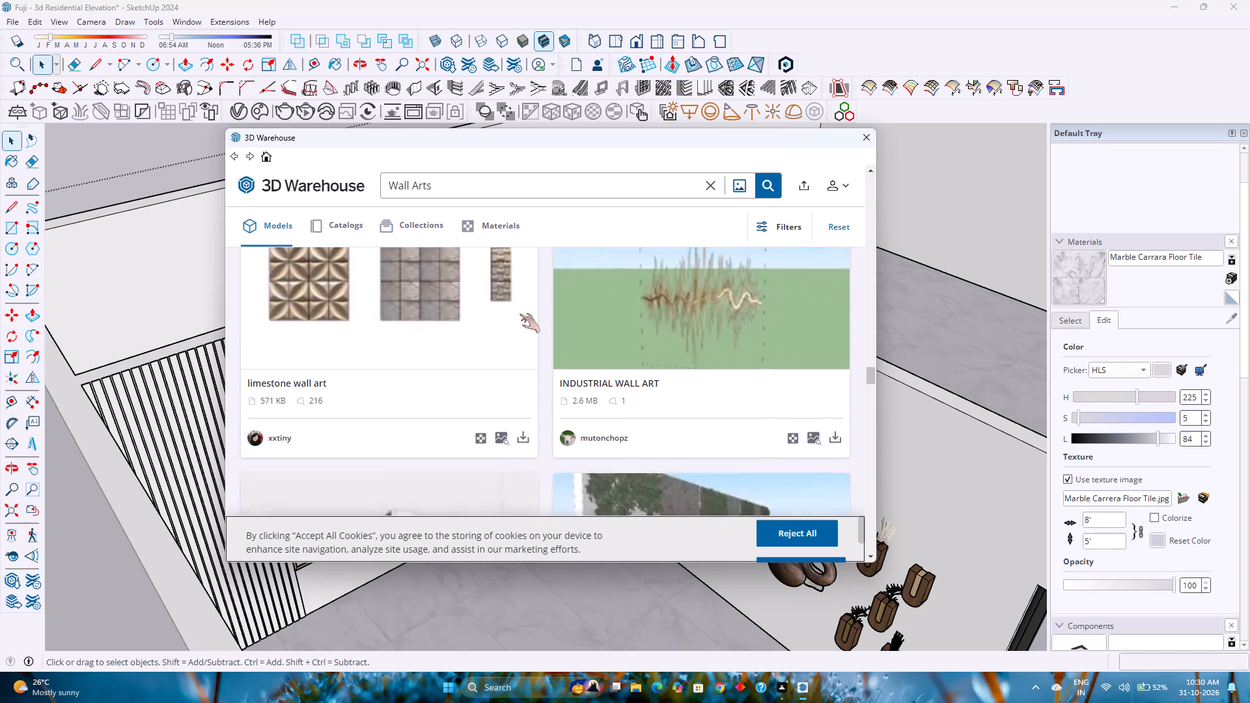
scroll(520, 314, "down", 5)
scroll(520, 312, "up", 1)
scroll(520, 312, "down", 3)
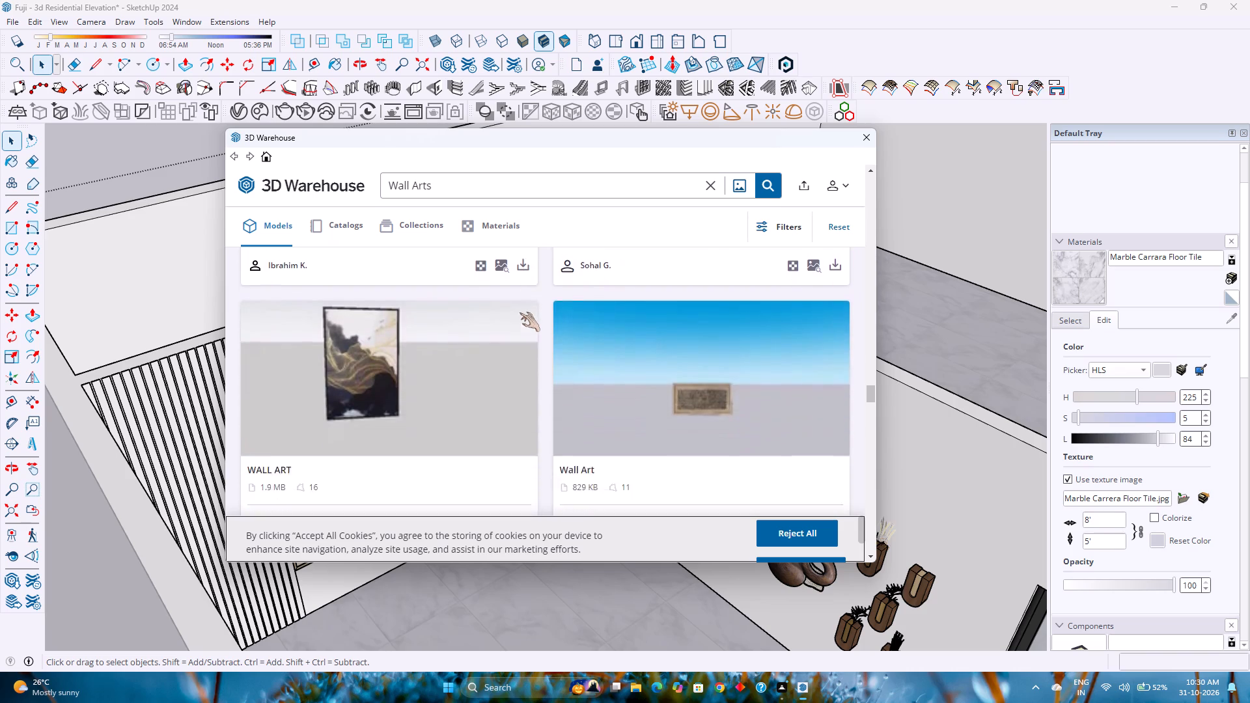
scroll(504, 338, "down", 3)
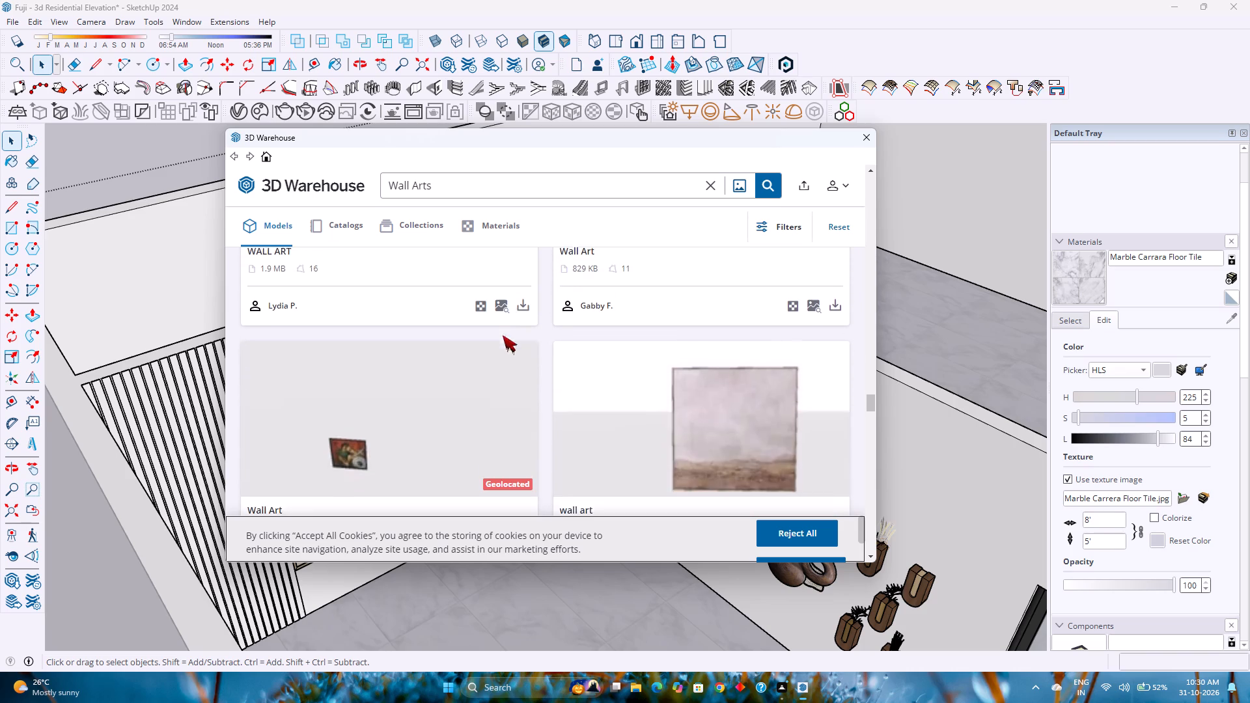
scroll(503, 335, "down", 4)
scroll(501, 329, "up", 1)
scroll(501, 329, "down", 4)
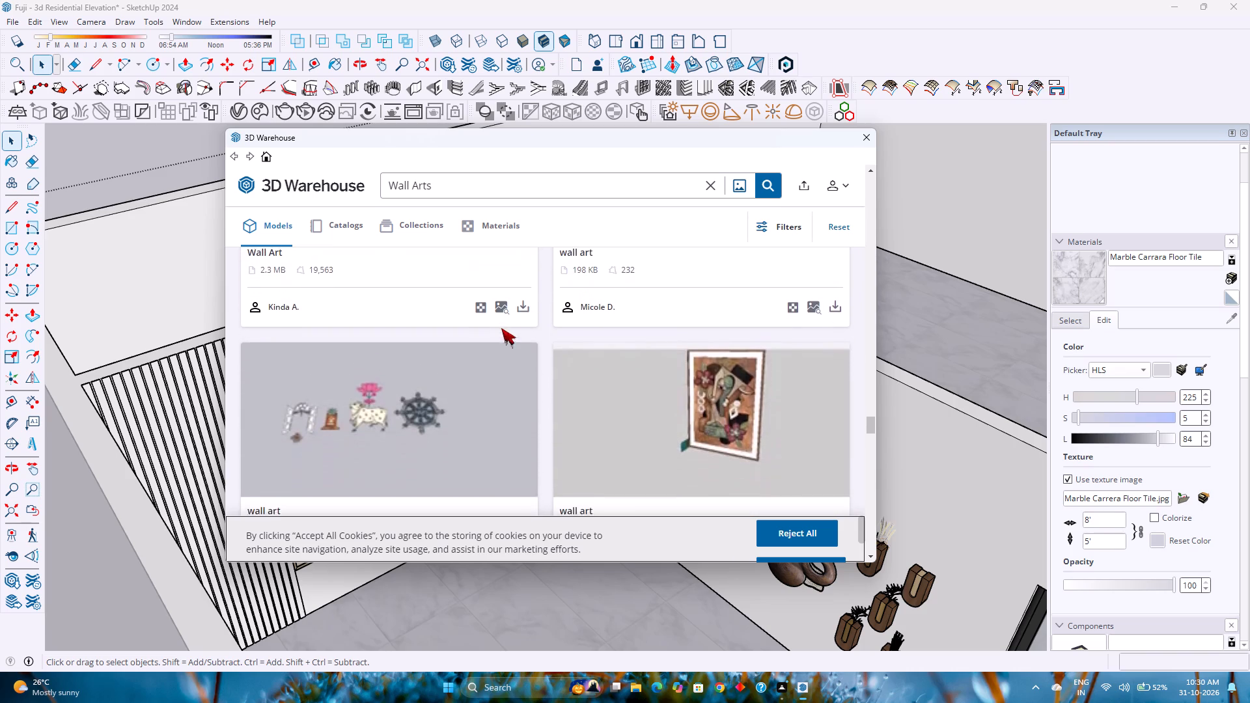
scroll(501, 328, "down", 8)
scroll(497, 346, "up", 5)
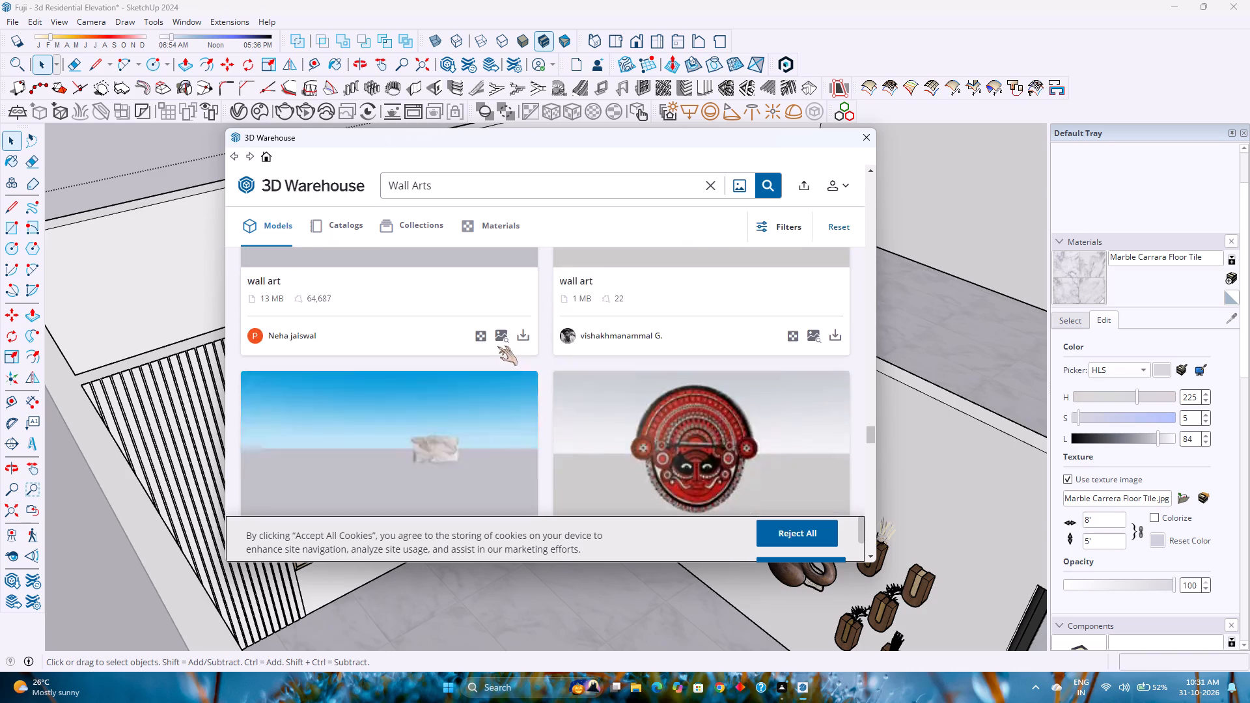
scroll(497, 346, "down", 10)
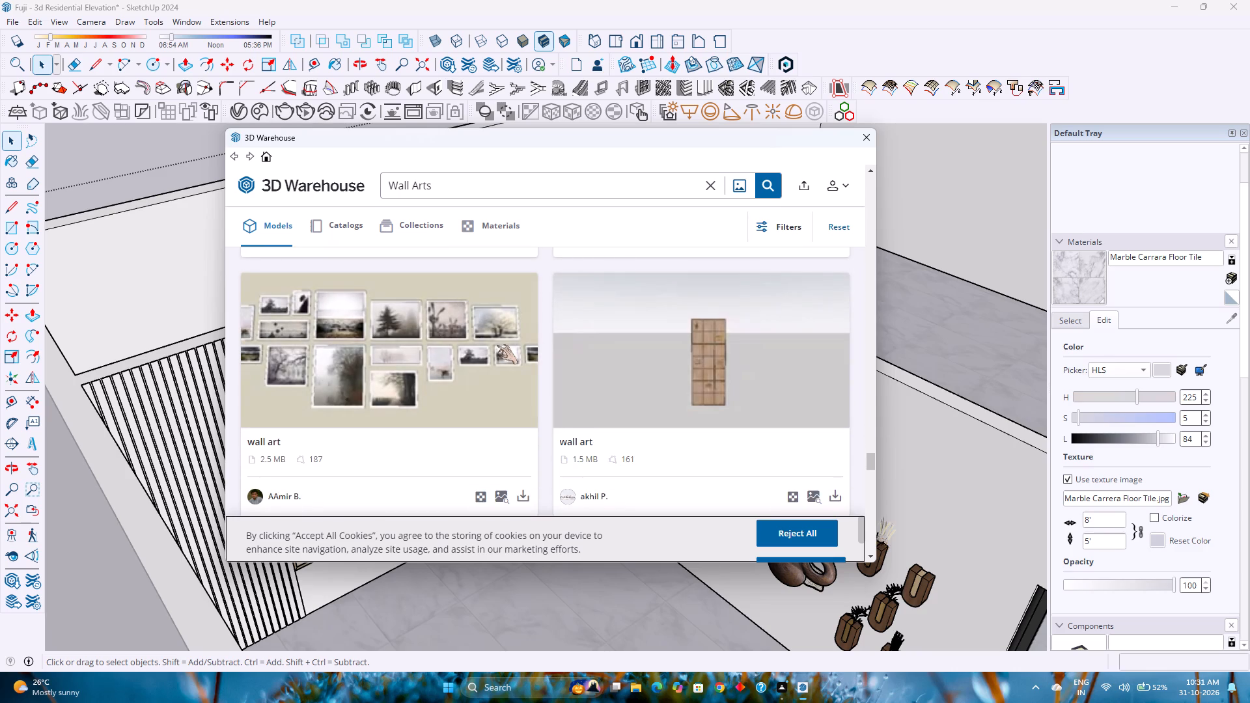
scroll(497, 345, "down", 7)
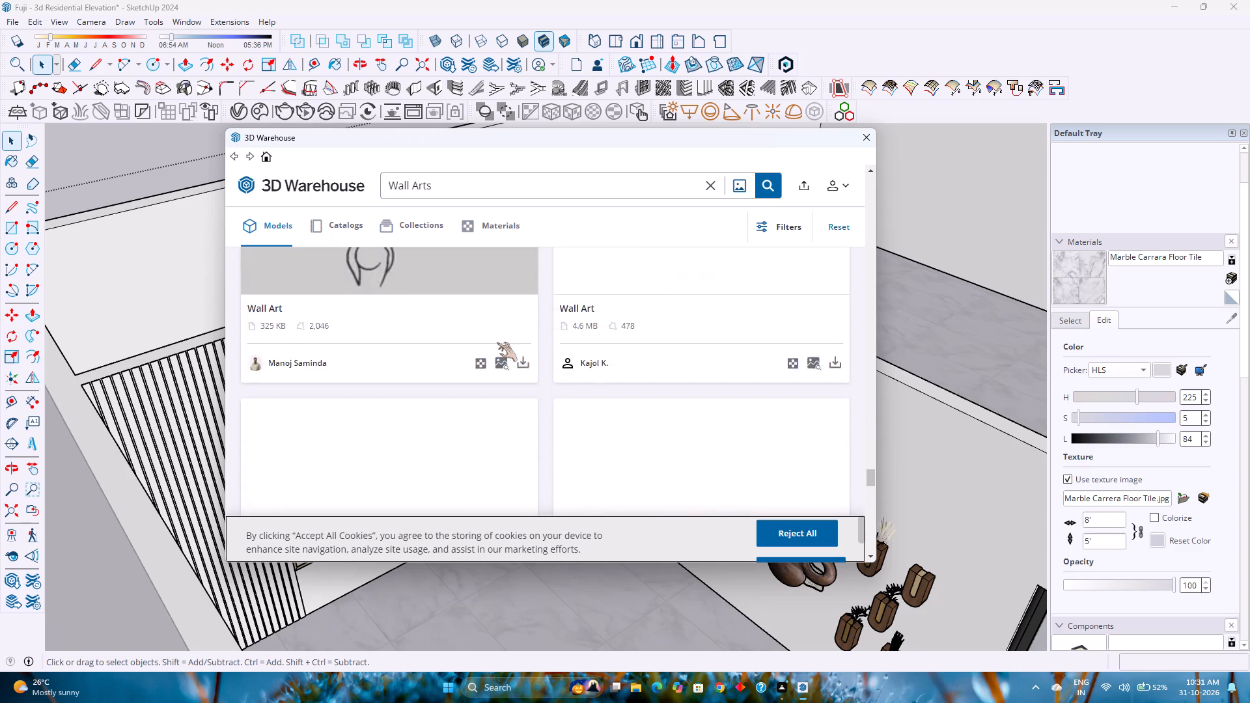
scroll(497, 340, "down", 7)
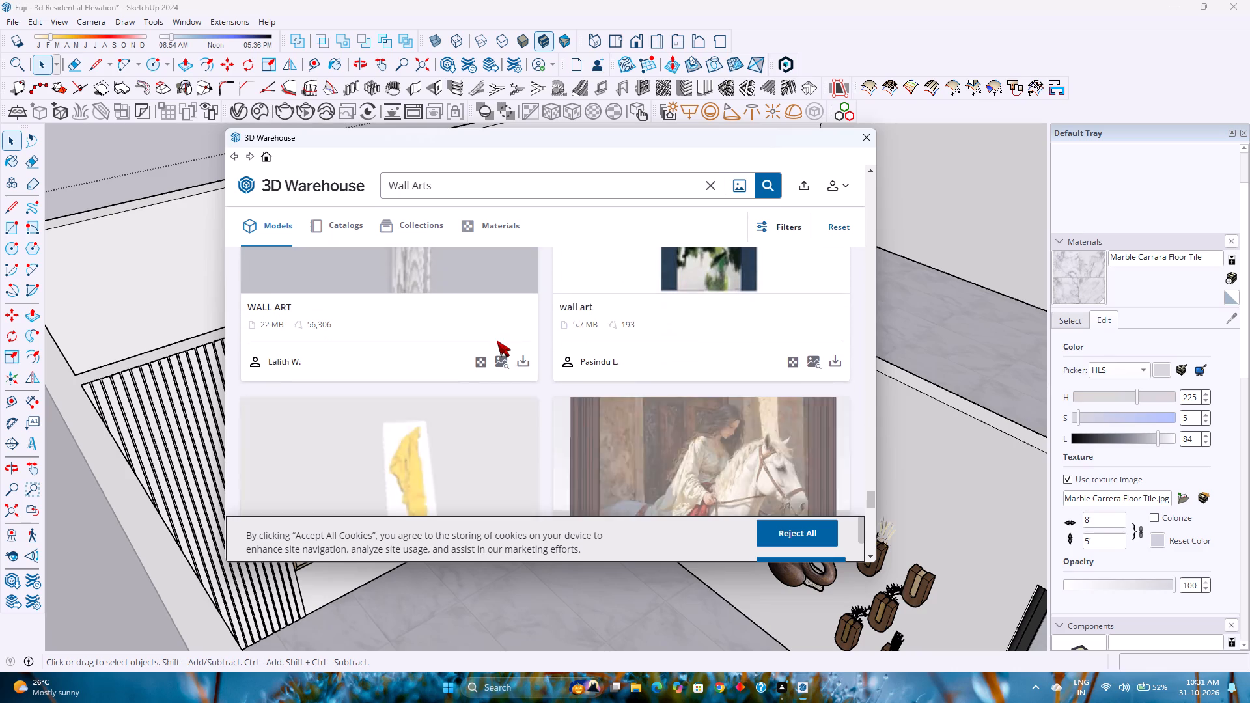
scroll(497, 340, "up", 20)
scroll(497, 340, "up", 2)
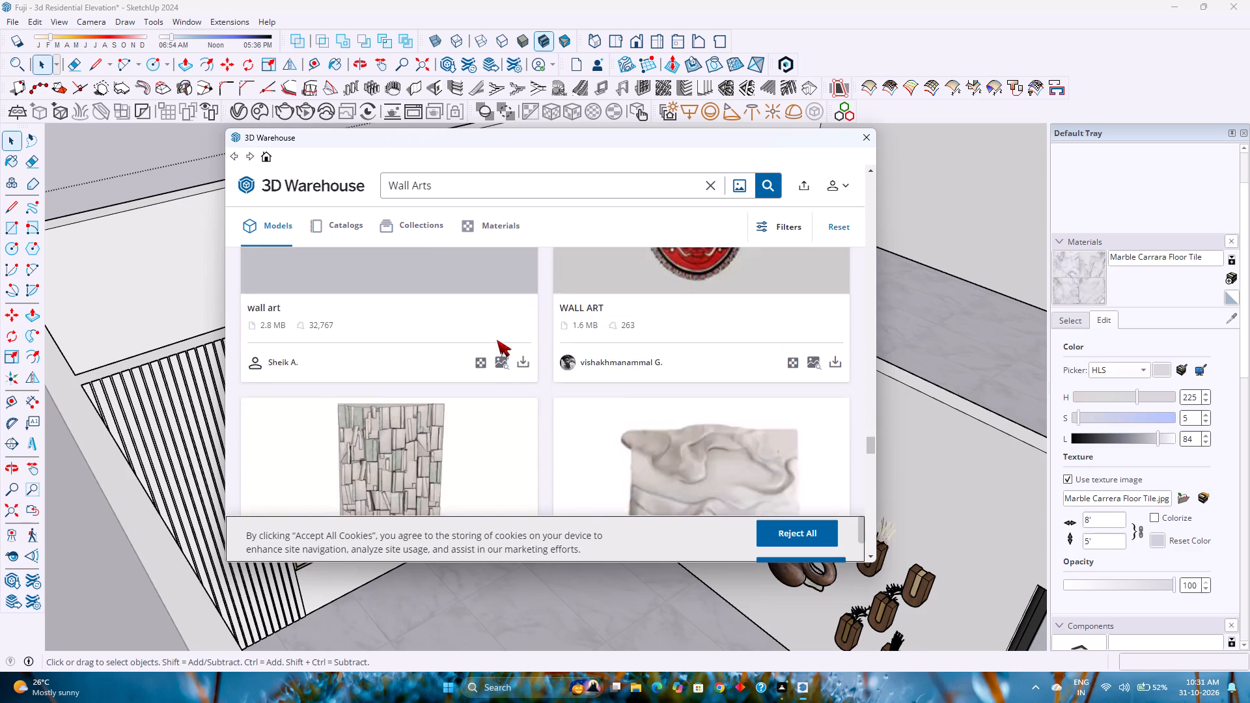
scroll(497, 340, "up", 20)
scroll(497, 340, "up", 13)
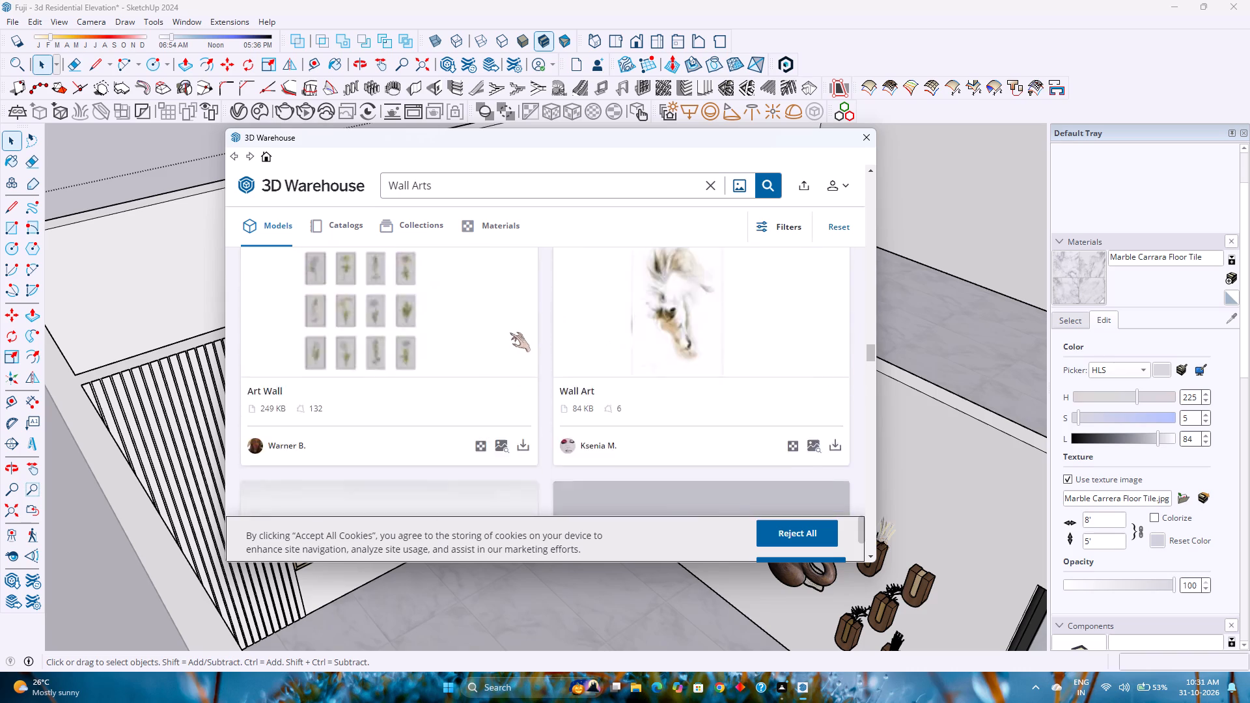
scroll(510, 333, "up", 20)
scroll(510, 333, "up", 12)
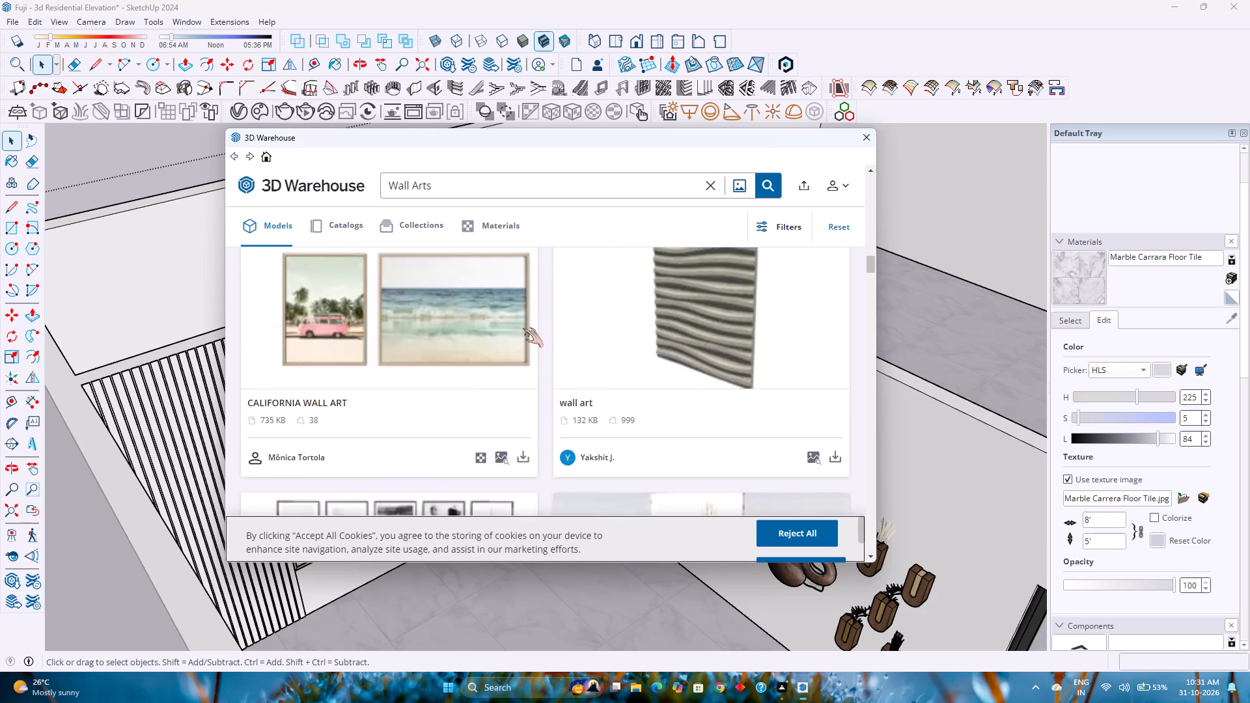
scroll(523, 328, "up", 20)
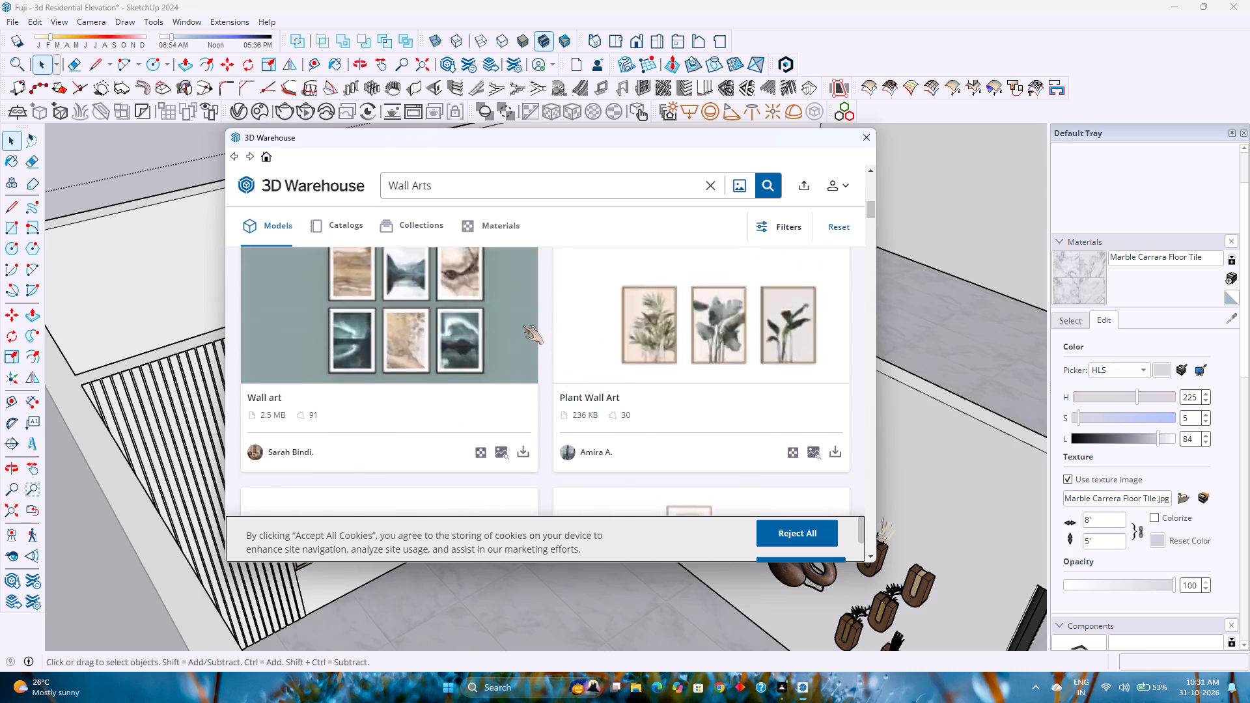
scroll(523, 325, "up", 3)
scroll(523, 325, "down", 6)
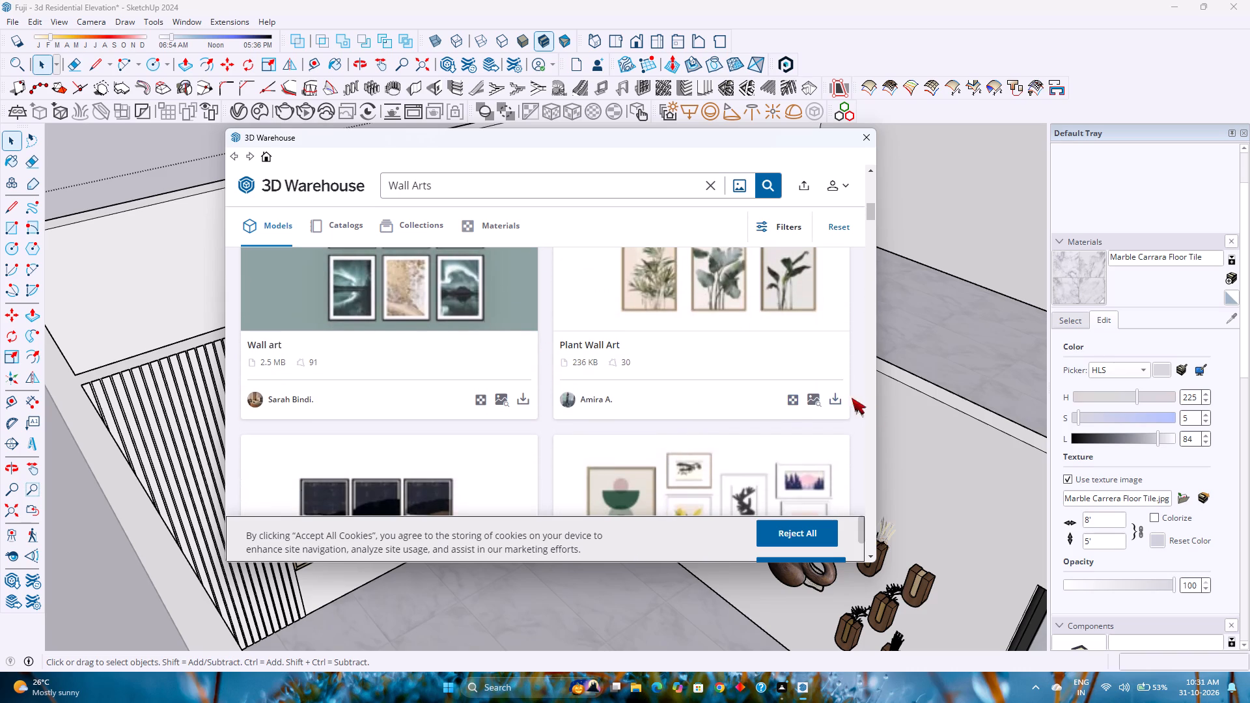
Load the three-frame Plant Wall Art model into the scene and place it above the framed beach pictures.
left_click(841, 398)
left_click(496, 358)
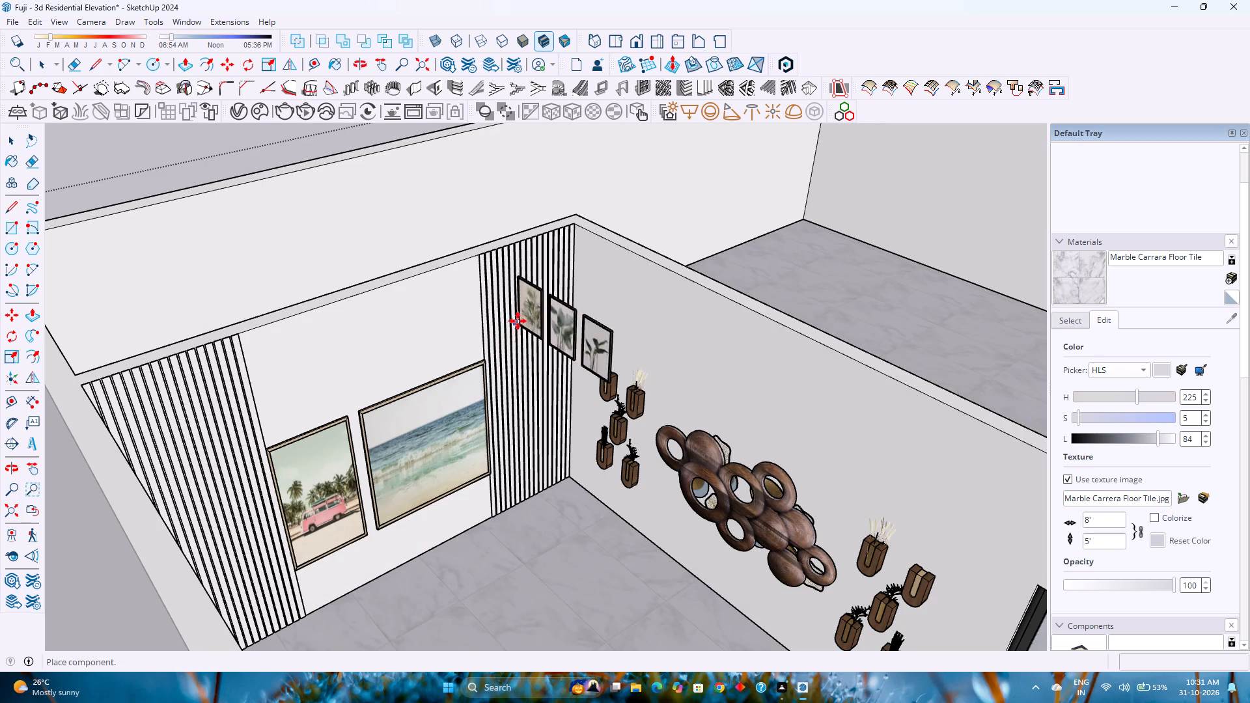
left_click(296, 396)
Rotate the Plant Wall Art 90° about the vertical axis at its lower corner, parallel to the framed-pictures wall.
scroll(305, 379, "up", 3)
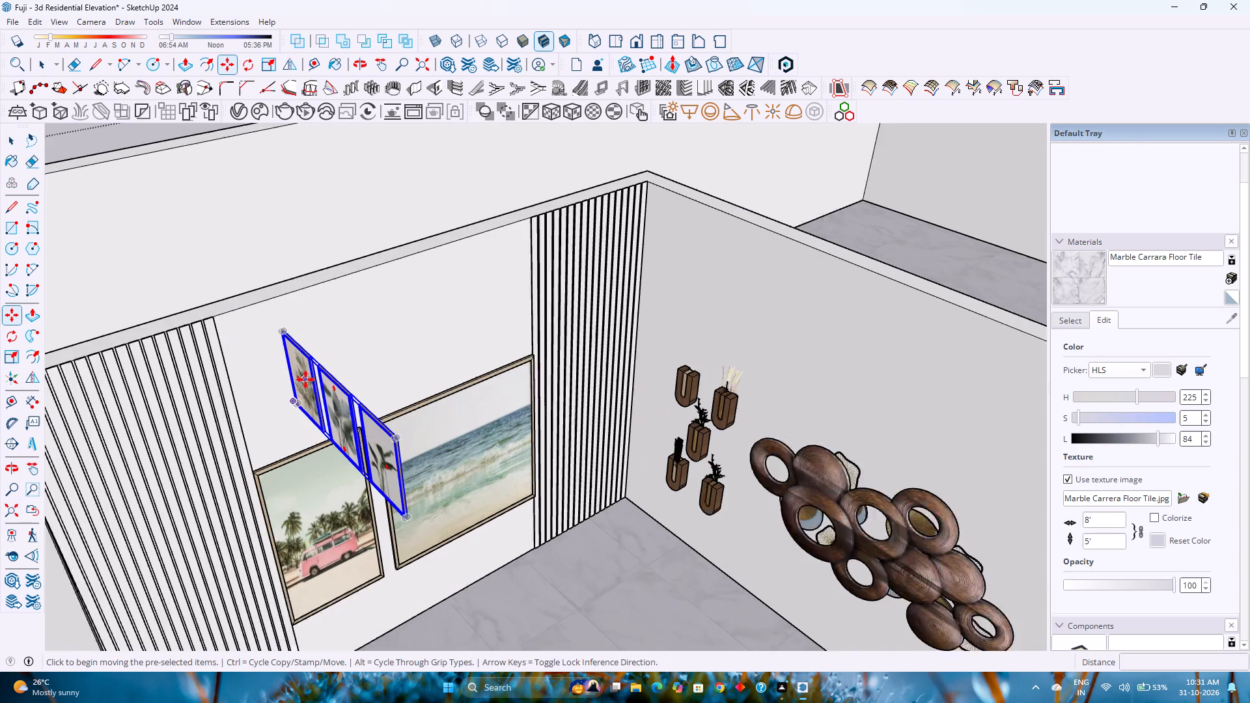
scroll(305, 379, "up", 1)
left_click(250, 64)
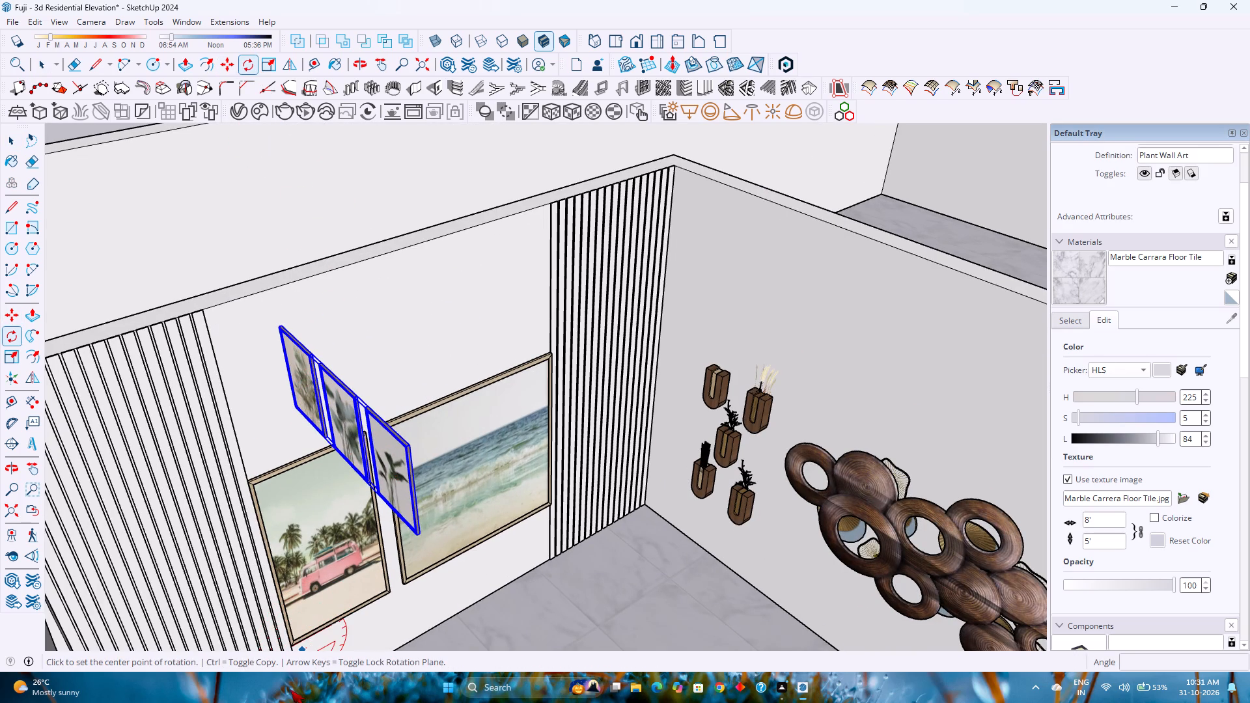
key("Up")
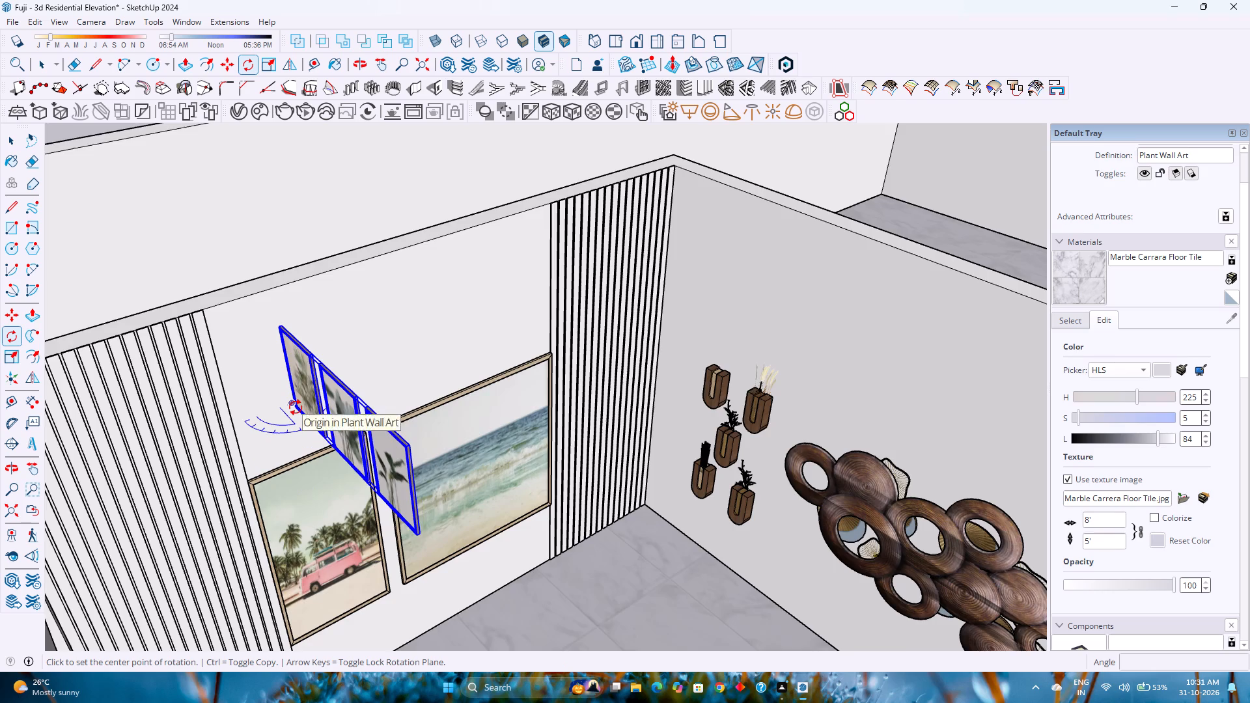
scroll(294, 409, "up", 9)
left_click(296, 402)
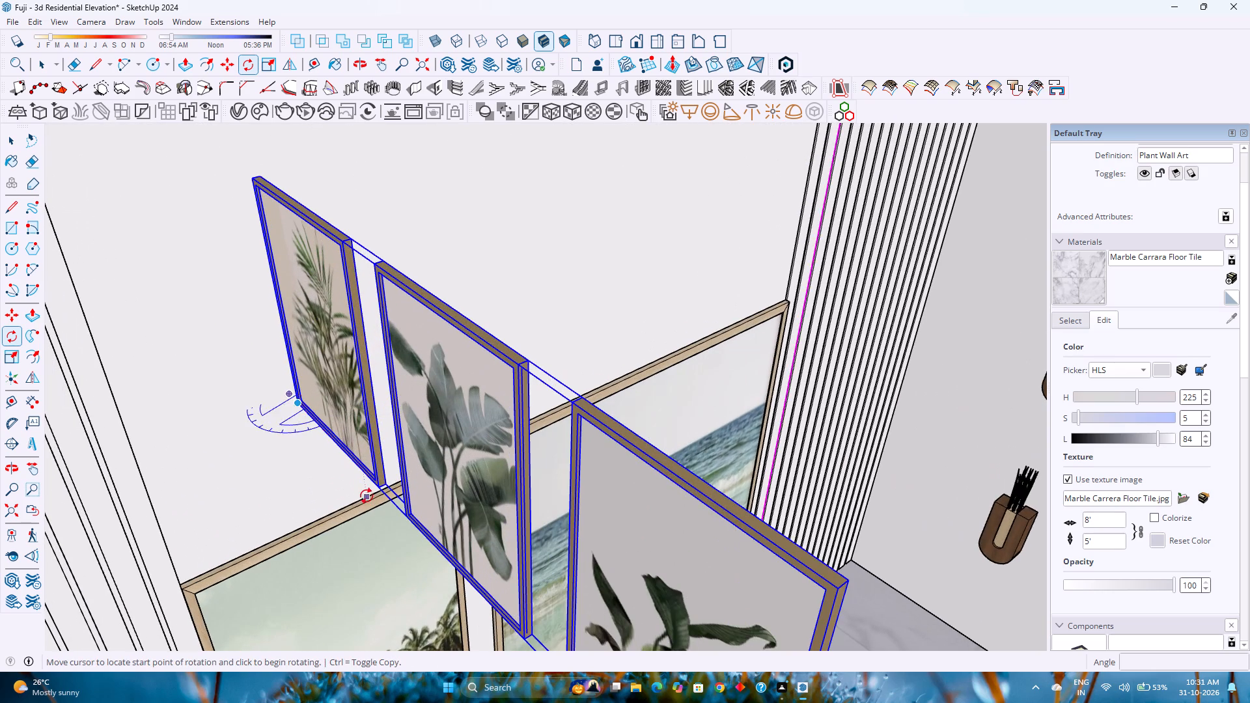
scroll(364, 493, "down", 11)
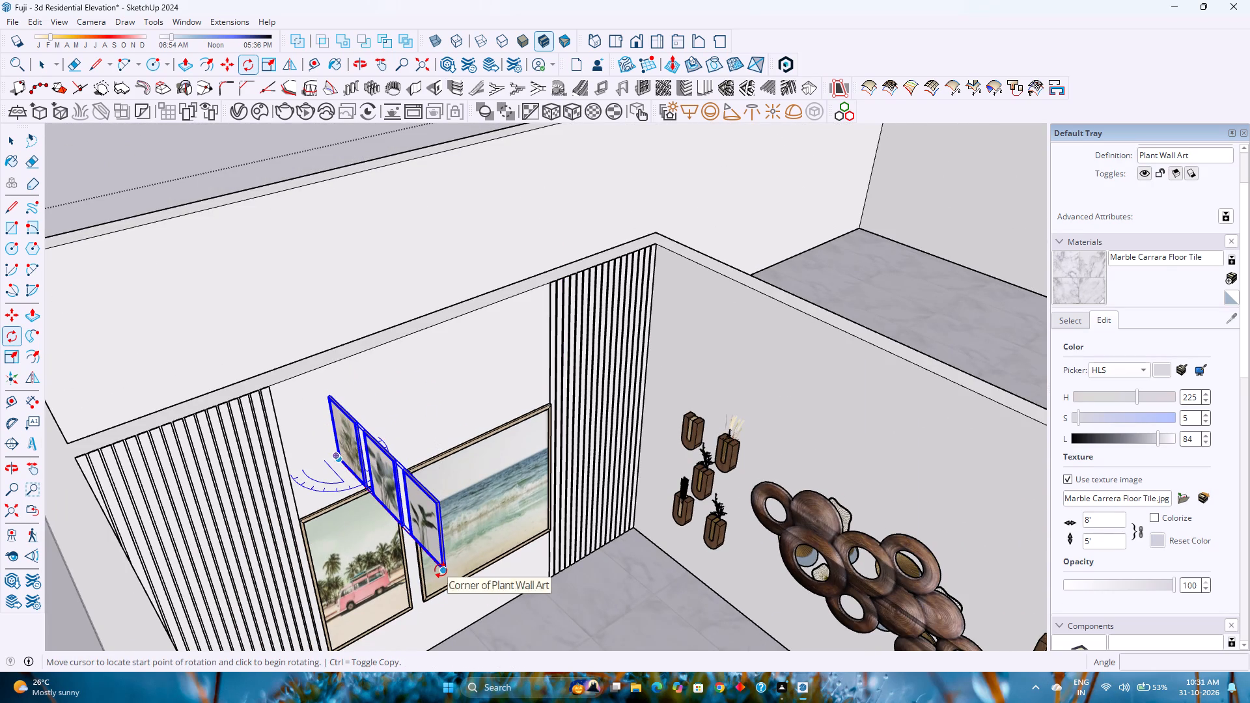
left_click(441, 570)
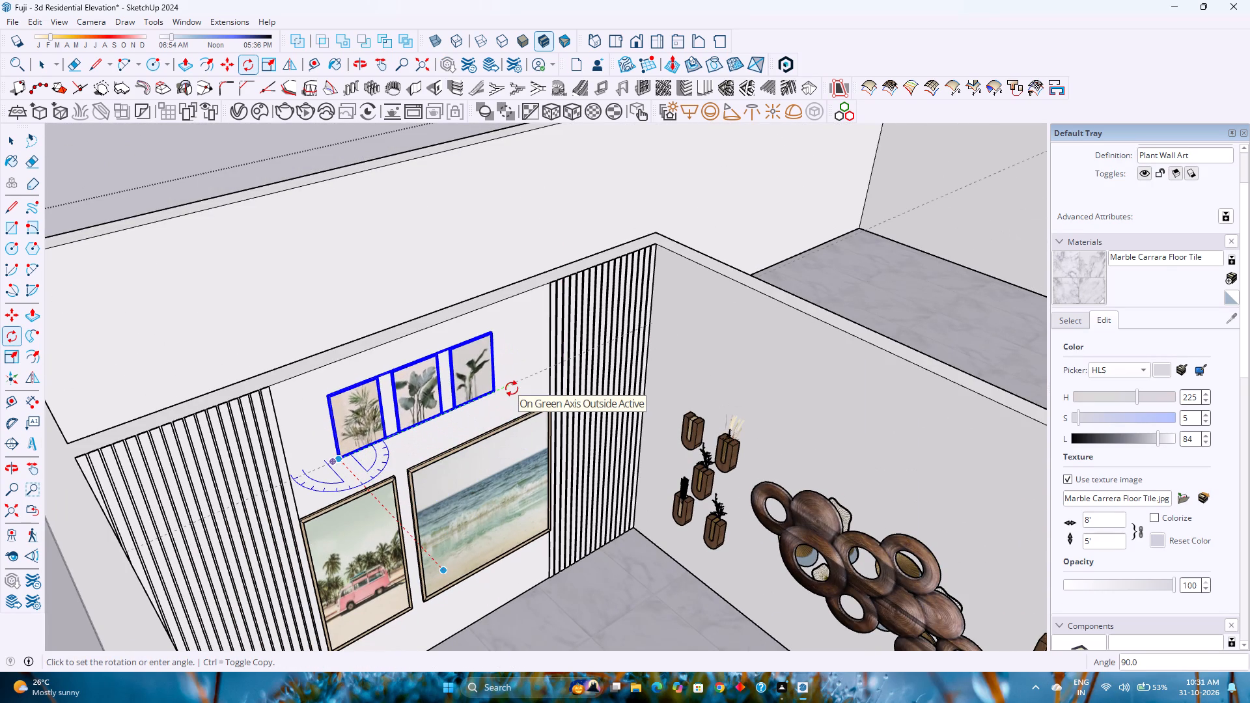
left_click(512, 389)
Move the Plant Wall Art by its lower corner onto the wall face above the framed beach pictures.
key("m")
scroll(325, 394, "up", 8)
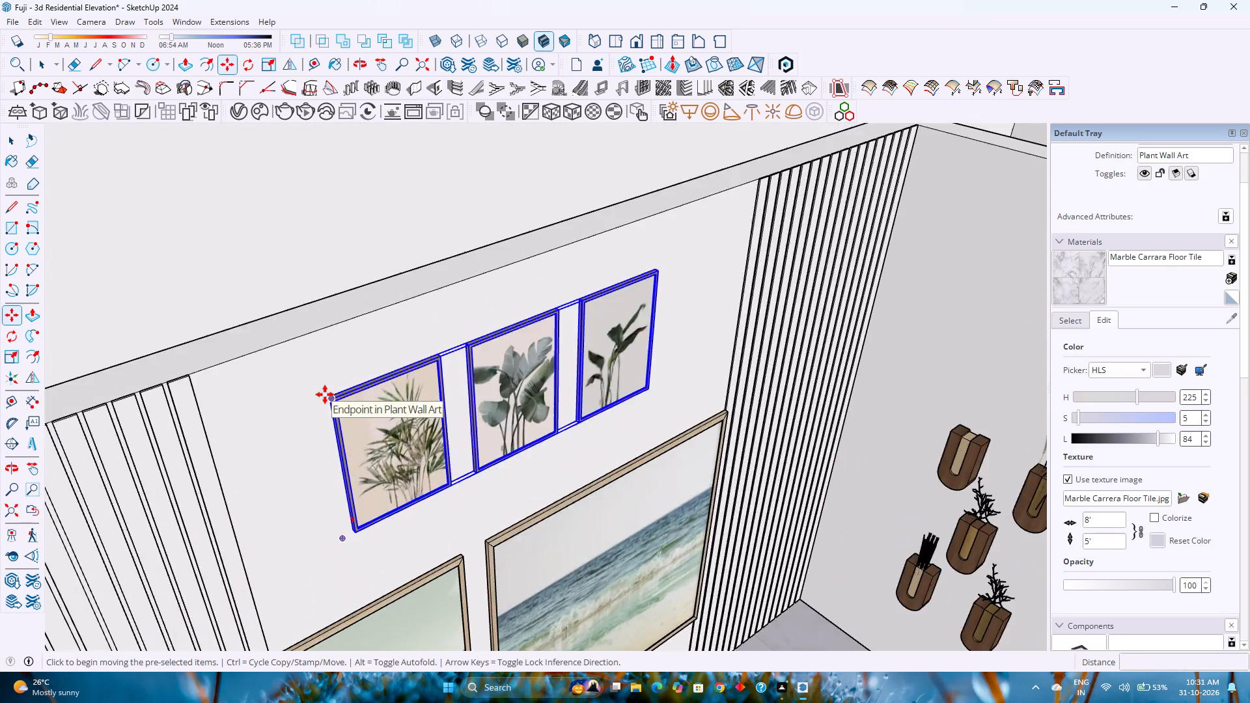
scroll(325, 394, "up", 15)
middle_click_drag(329, 409, 391, 481)
middle_click(393, 481)
scroll(408, 460, "down", 6)
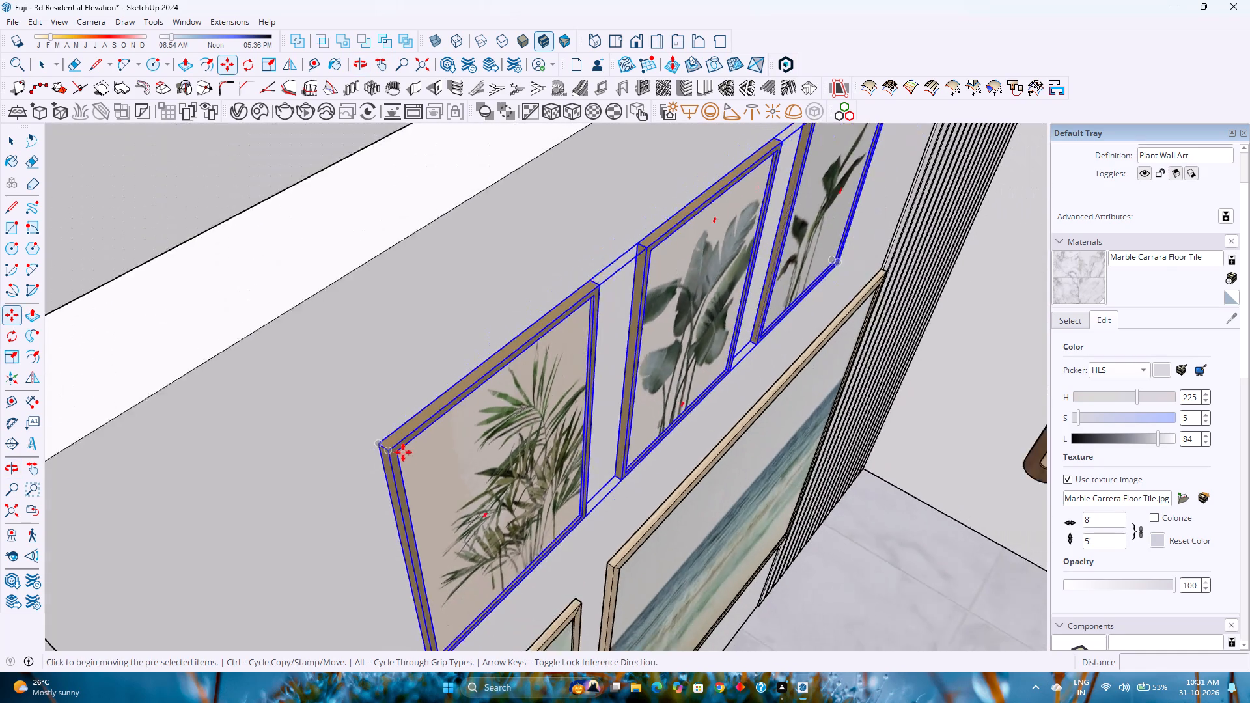
scroll(403, 452, "down", 6)
middle_click_drag(399, 450, 393, 417)
scroll(393, 415, "down", 4)
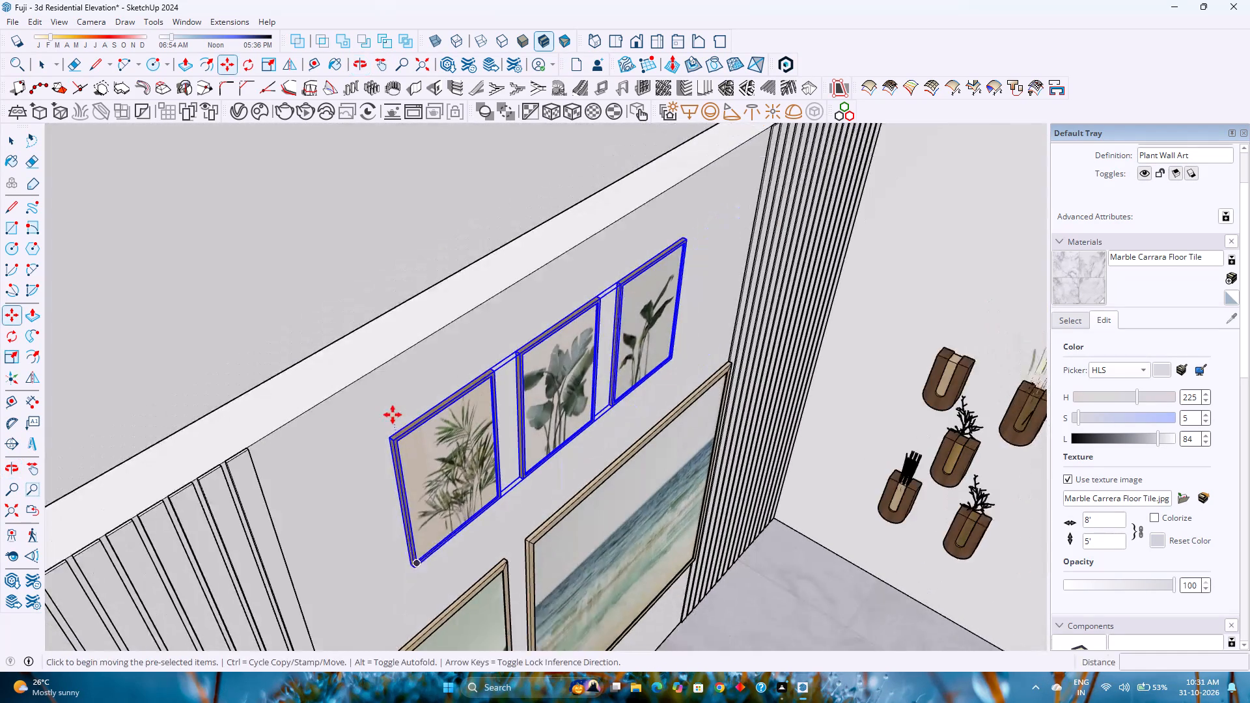
scroll(393, 415, "down", 1)
scroll(411, 564, "up", 8)
left_click(405, 516)
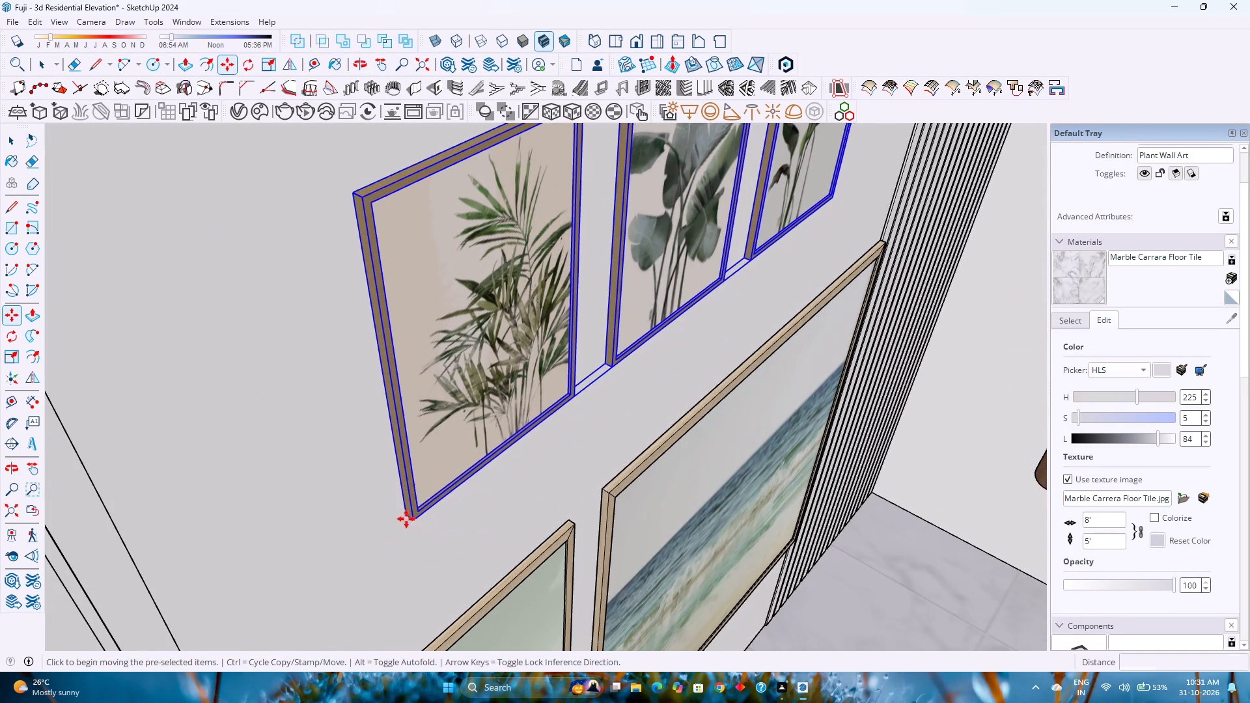
left_click(417, 593)
Move the Plant Wall Art about 1' 9 13/16" along the green axis to the louvre panel beside the sea picture.
middle_click_drag(434, 581, 411, 564)
middle_click_drag(400, 555, 372, 532)
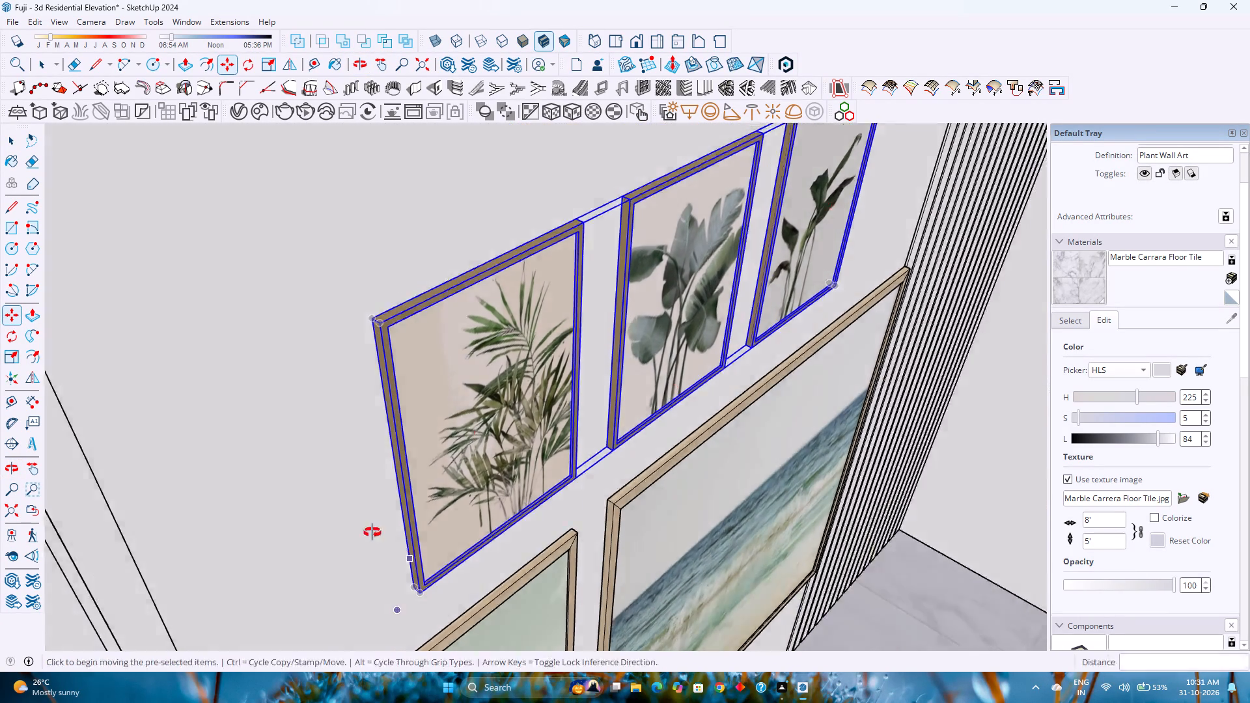
middle_click_drag(372, 532, 329, 501)
scroll(311, 487, "down", 9)
middle_click_drag(420, 506, 238, 483)
scroll(243, 481, "down", 5)
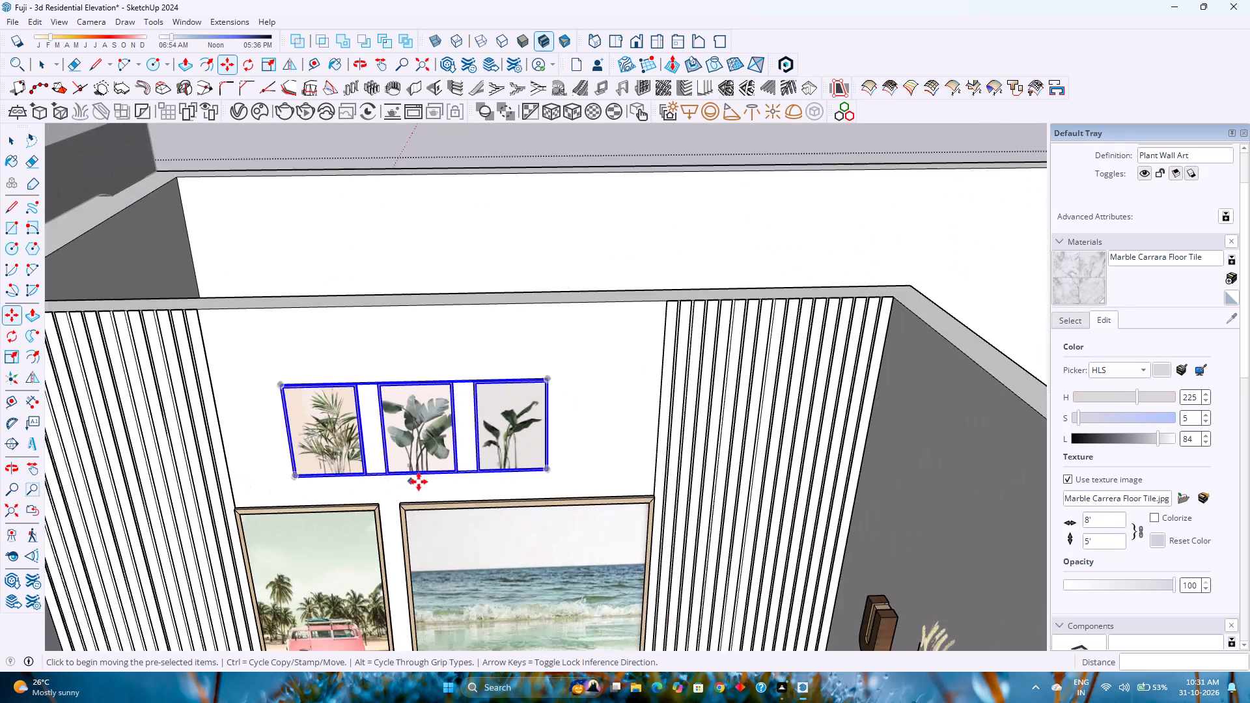
middle_click(424, 482)
middle_click(418, 482)
middle_click_drag(413, 482, 355, 482)
scroll(536, 485, "up", 16)
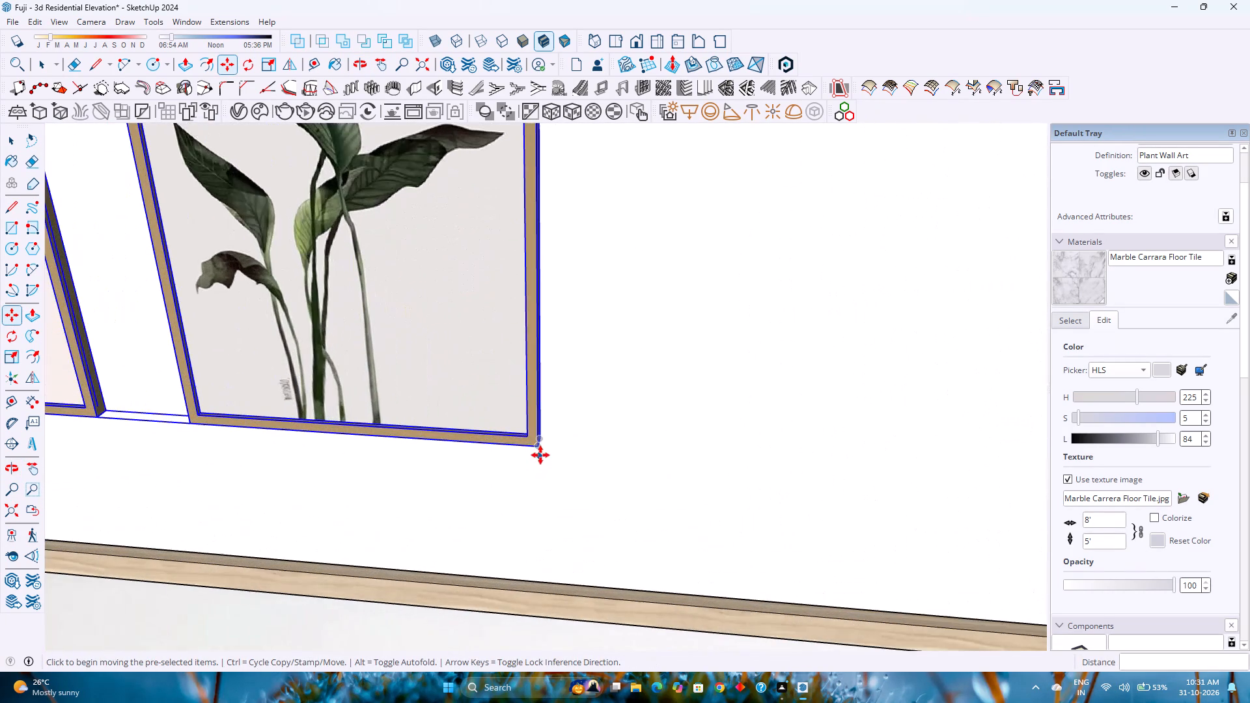
left_click(544, 439)
scroll(661, 450, "down", 9)
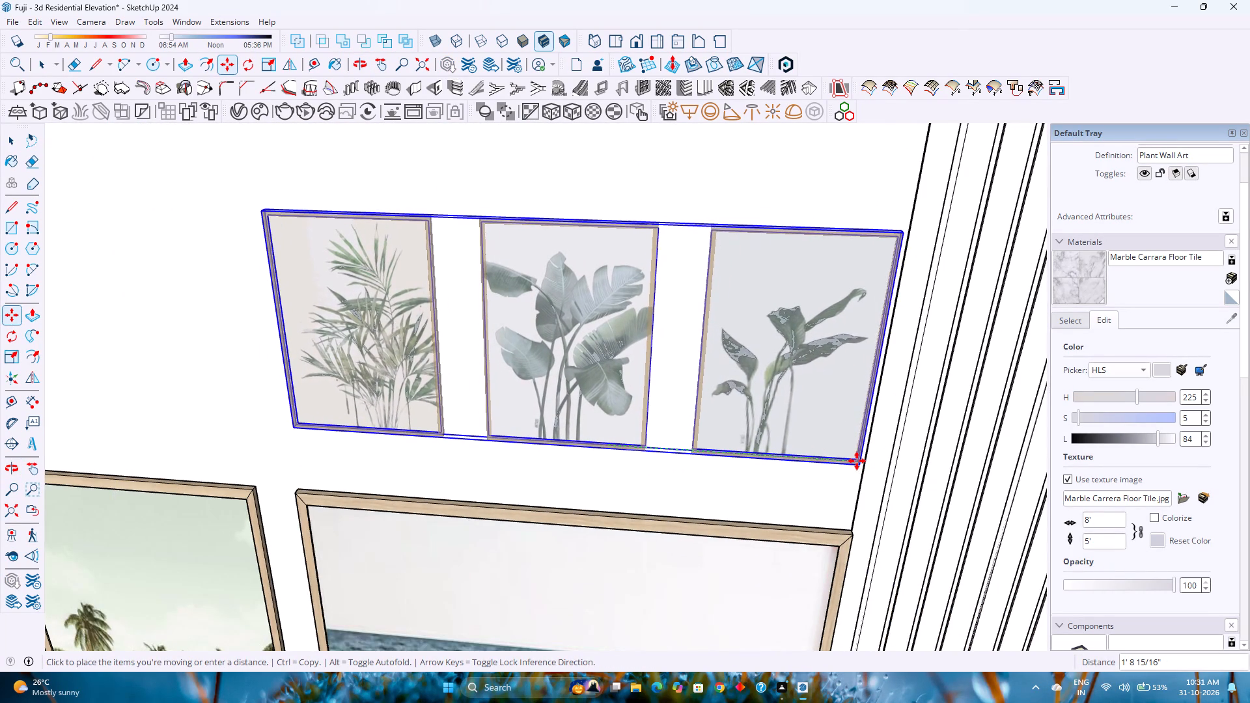
key("Left")
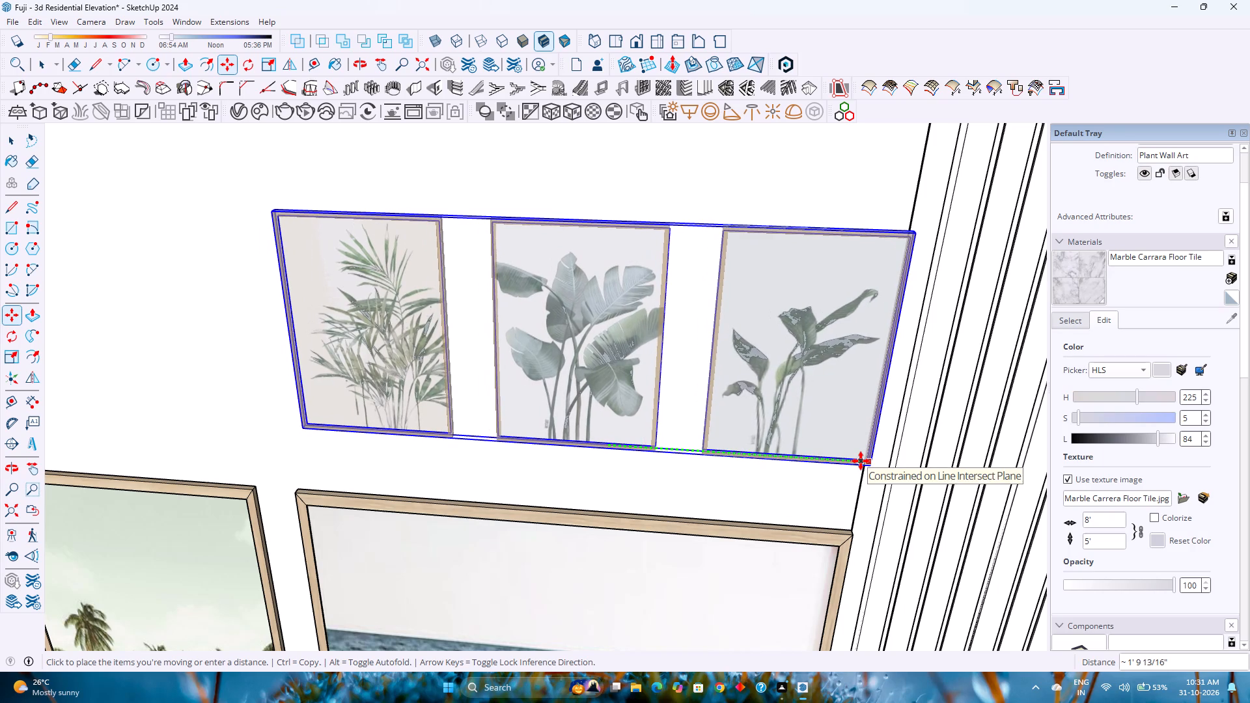
left_click(861, 461)
Move the Plant Wall Art 1'6" along the green axis, away from the adjacent louvre panel.
left_click(916, 238)
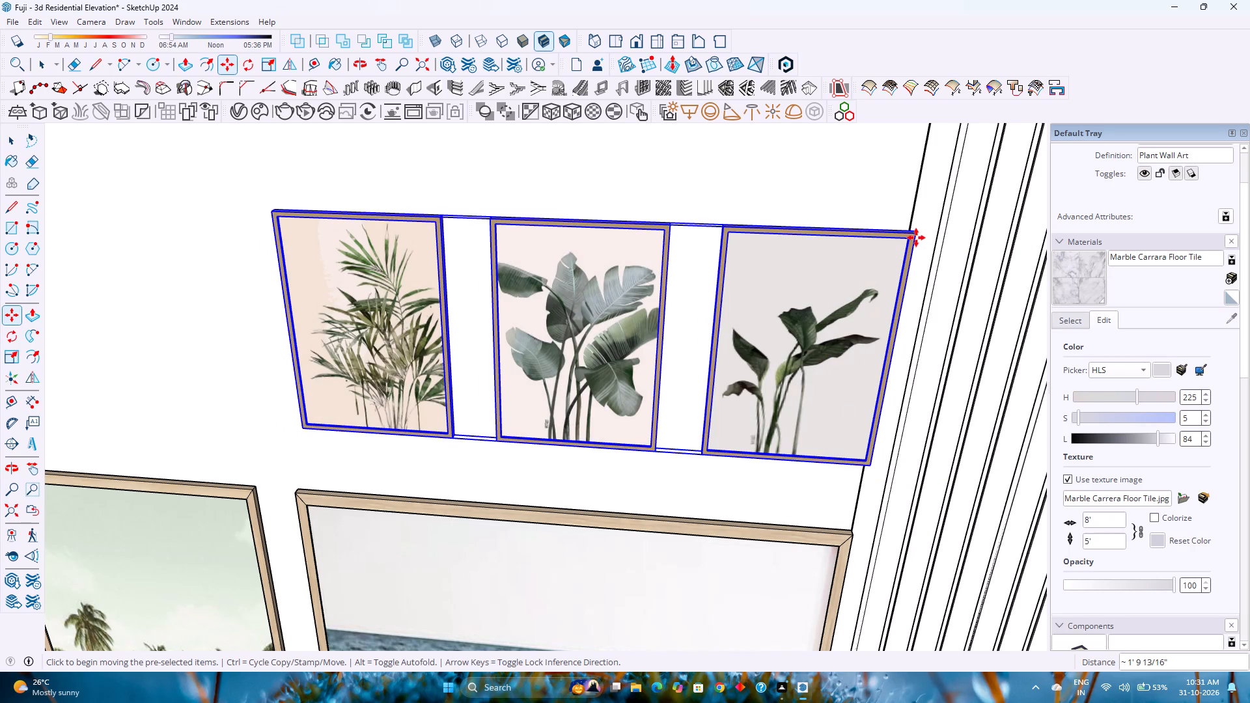
key("Left")
scroll(656, 245, "down", 3)
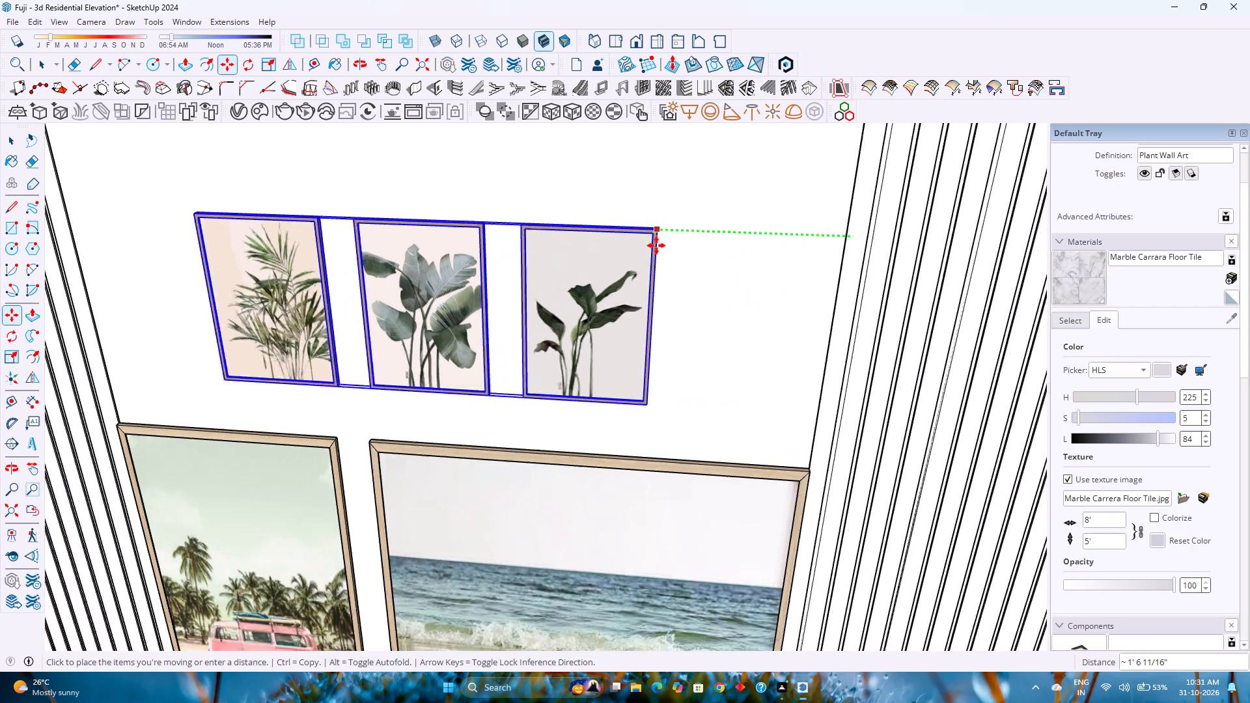
scroll(656, 245, "down", 6)
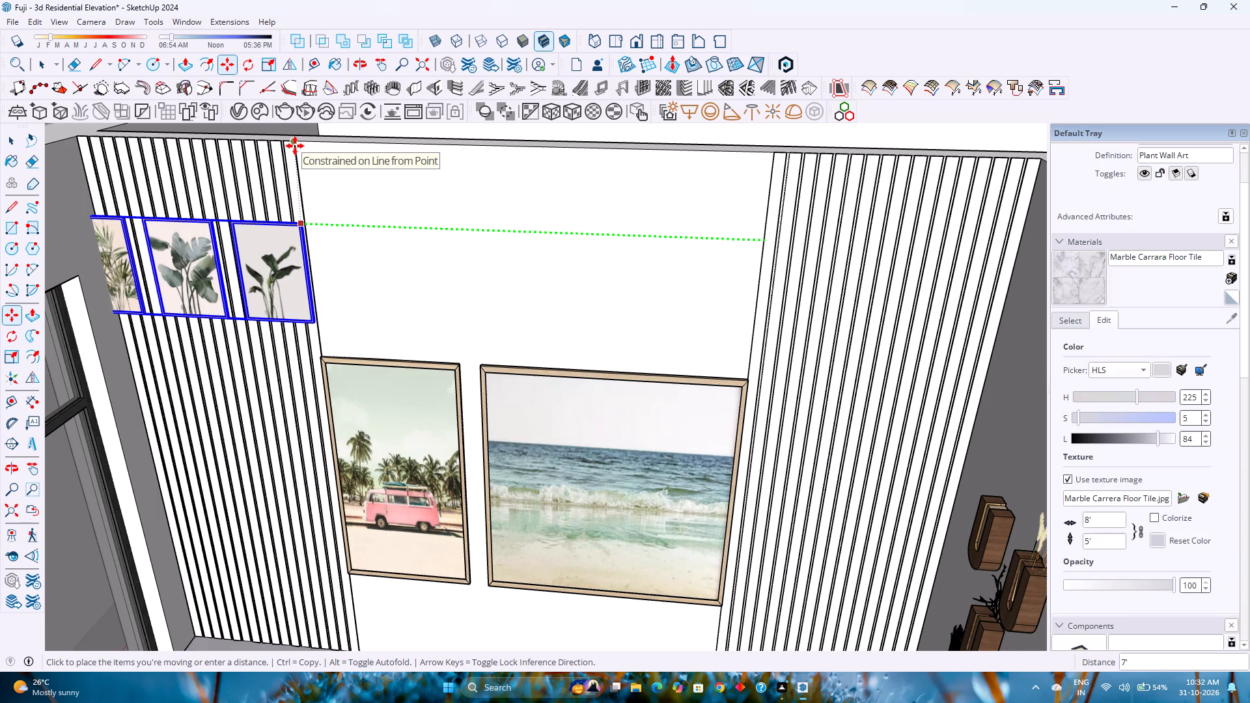
type("1'6\"")
key("Return")
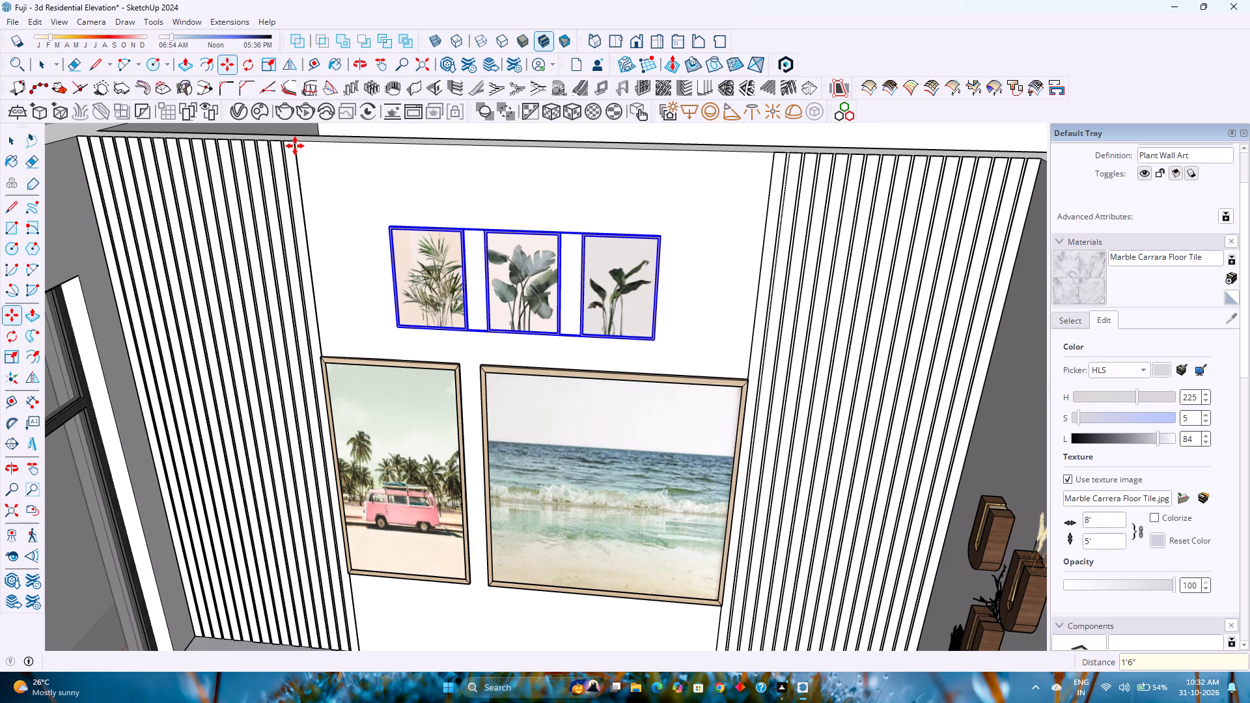
key("space")
key("Escape")
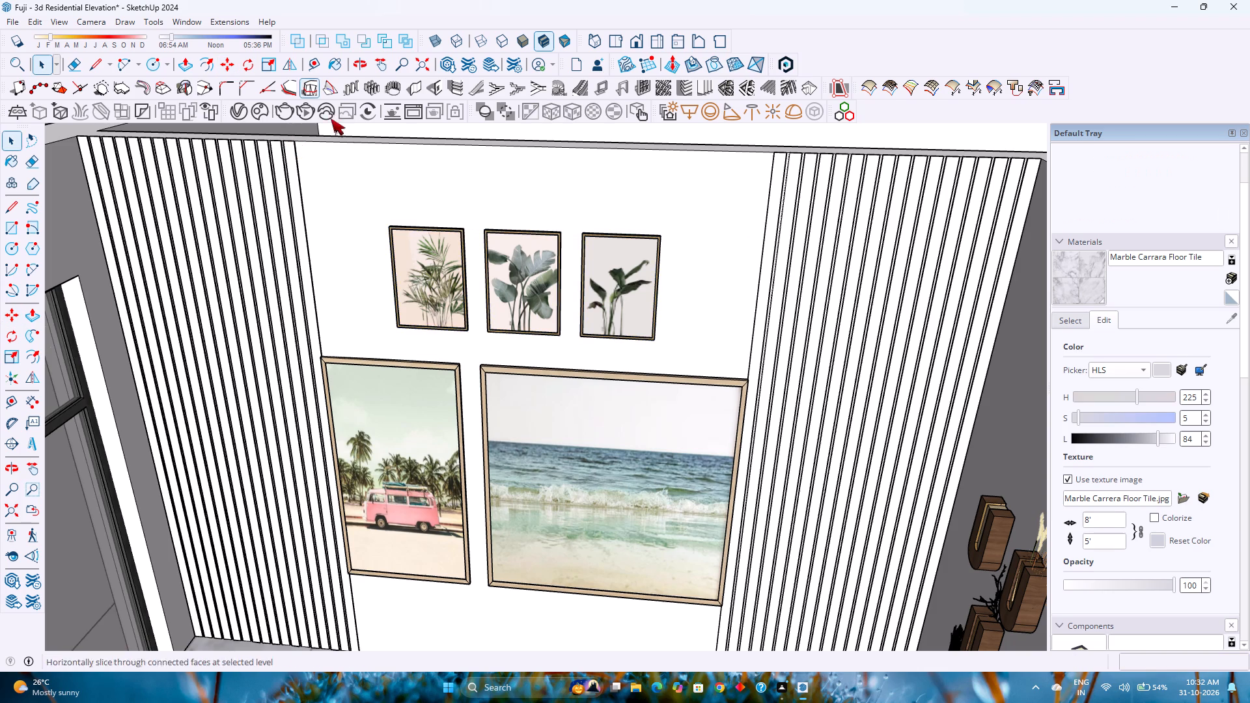
Save the model.
key("ctrl+s")
Examine the decorated room and the adjoining room from several angles.
scroll(743, 555, "down", 1)
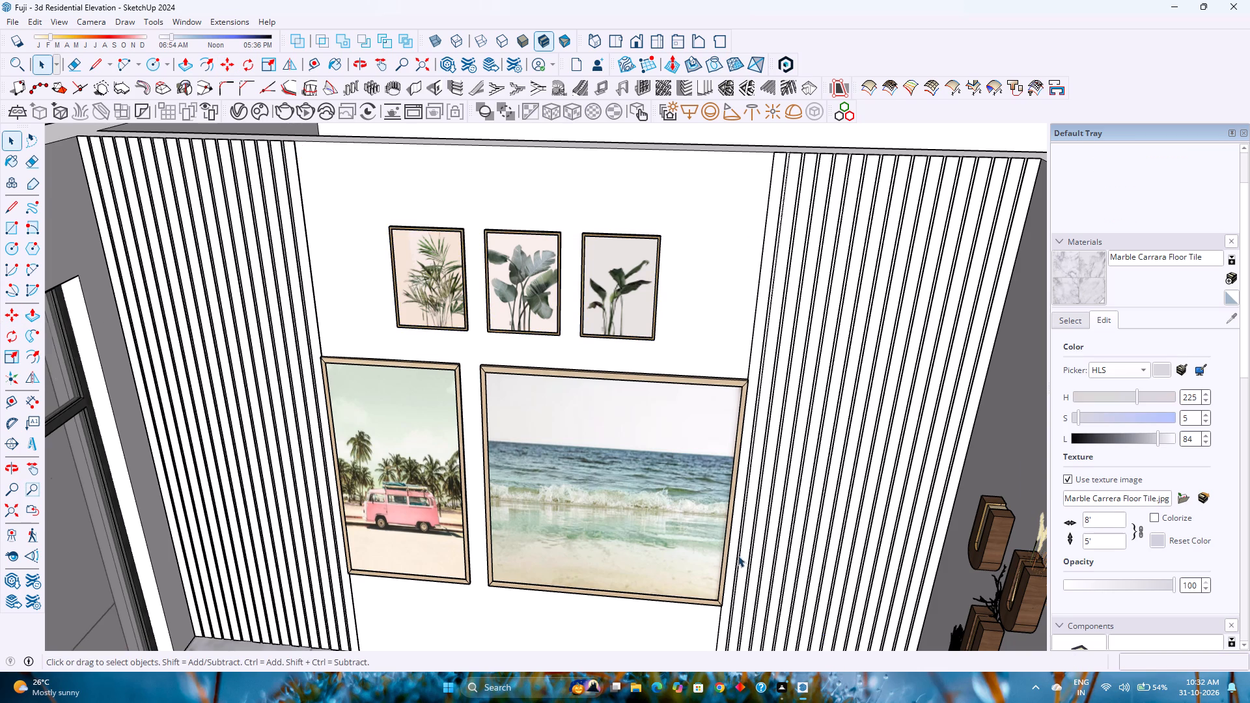
scroll(720, 547, "down", 9)
middle_click_drag(708, 547, 677, 541, "shift")
middle_click_drag(587, 490, 574, 483, "shift")
scroll(540, 474, "up", 1)
scroll(540, 474, "down", 3)
middle_click_drag(748, 555, 712, 522, "shift")
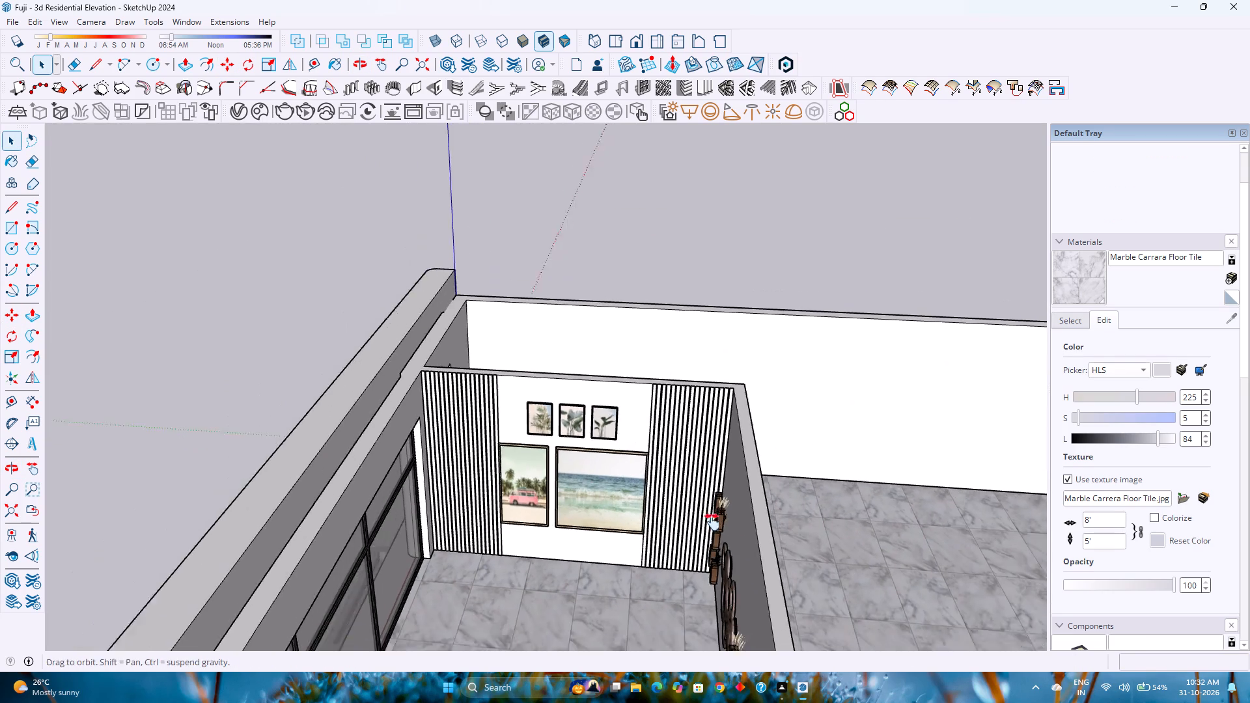
middle_click_drag(712, 522, 667, 479, "shift")
middle_click_drag(529, 516, 775, 471)
middle_click_drag(777, 467, 521, 629, "shift")
scroll(587, 547, "down", 3)
middle_click_drag(664, 517, 648, 525, "shift")
middle_click_drag(648, 525, 521, 527, "shift")
scroll(551, 505, "up", 4)
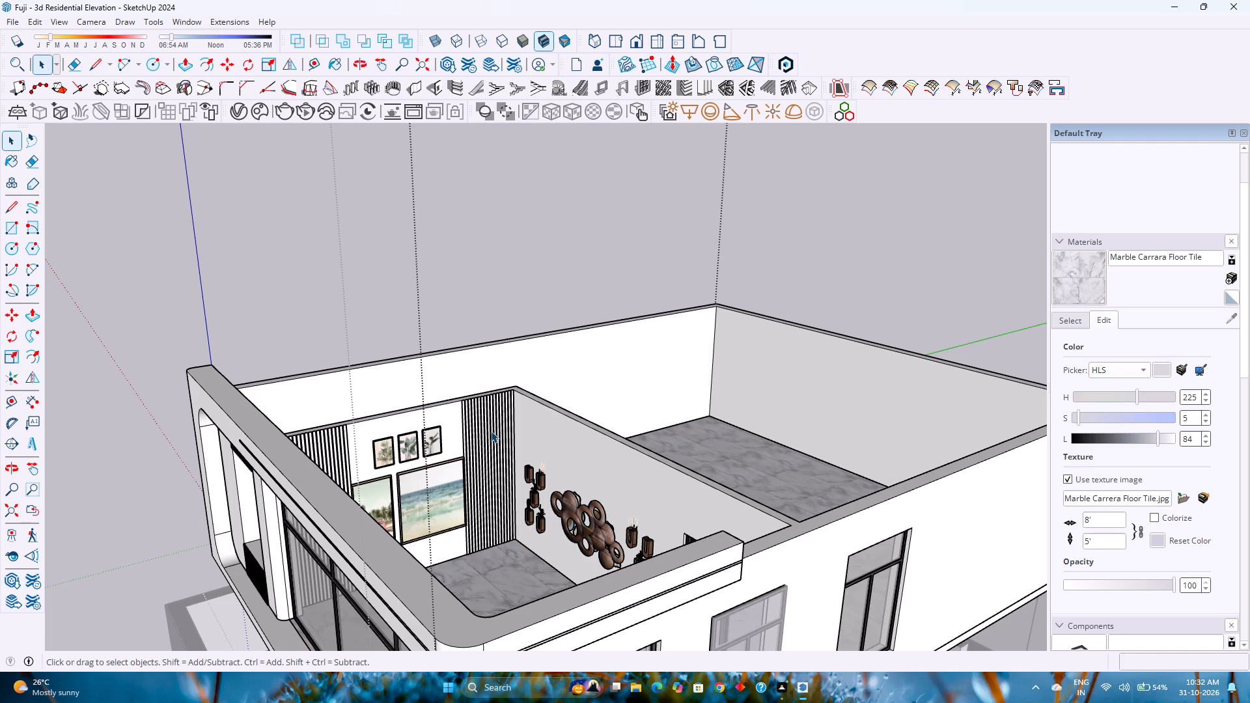
middle_click_drag(447, 456, 345, 475)
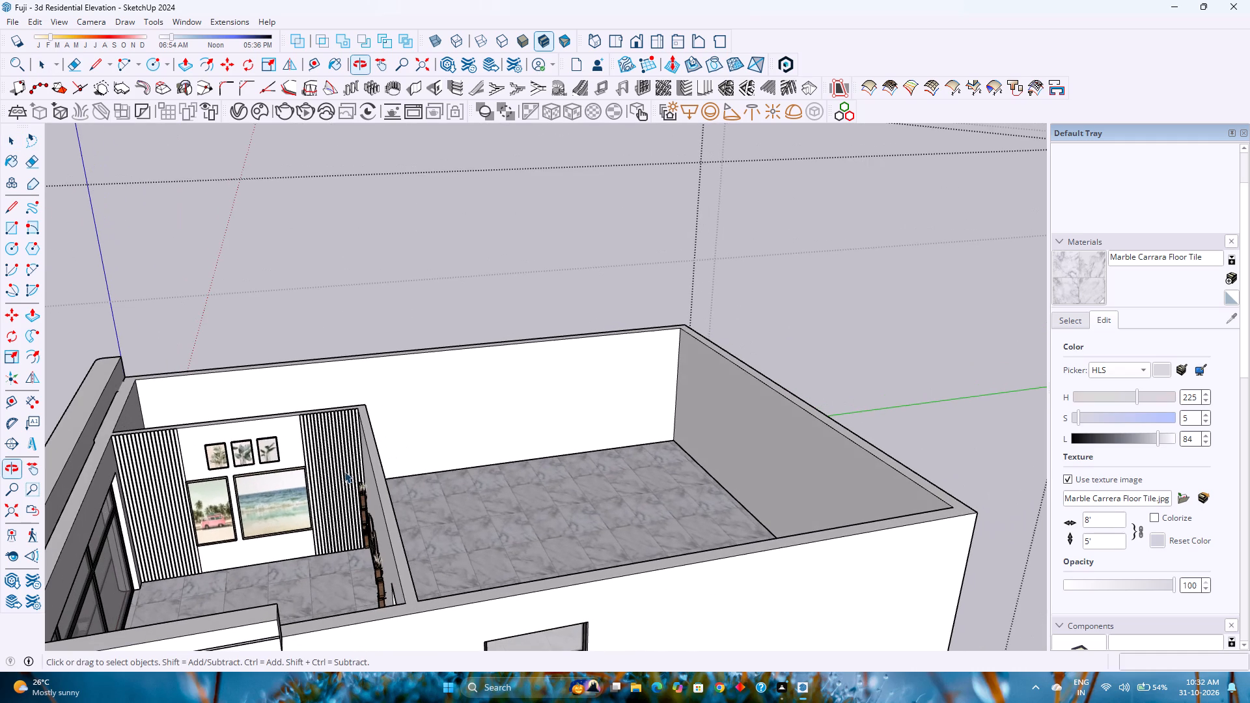
scroll(331, 450, "down", 1)
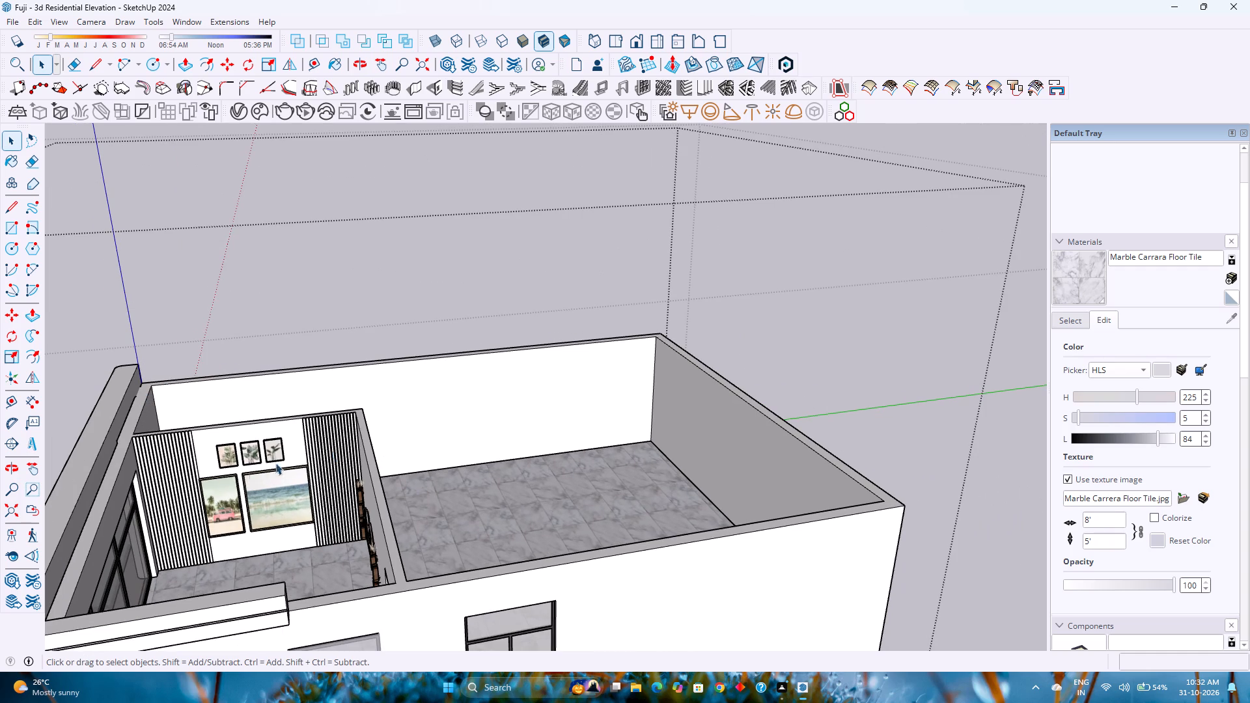
Scale both louvre panels along the blue axis to about 0.96, lowering their tops below the wall's upper edge.
triple_click(339, 455)
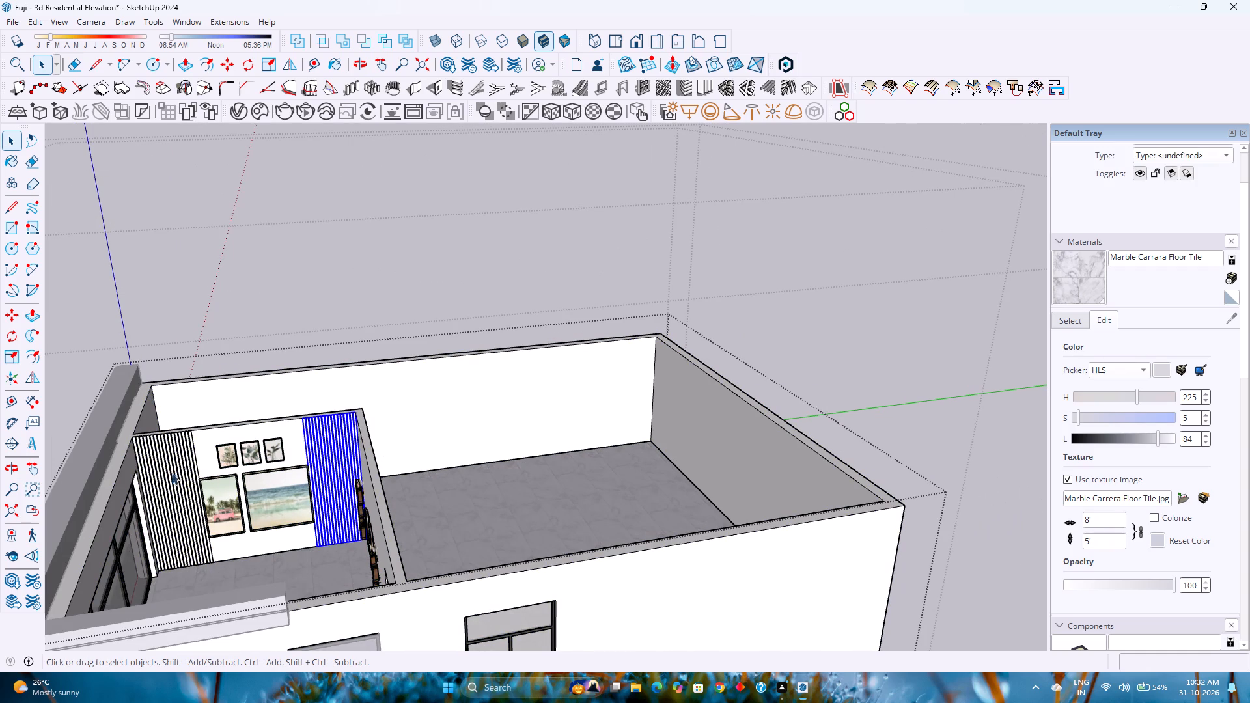
left_click(167, 469, "ctrl")
scroll(186, 459, "up", 3)
key("s")
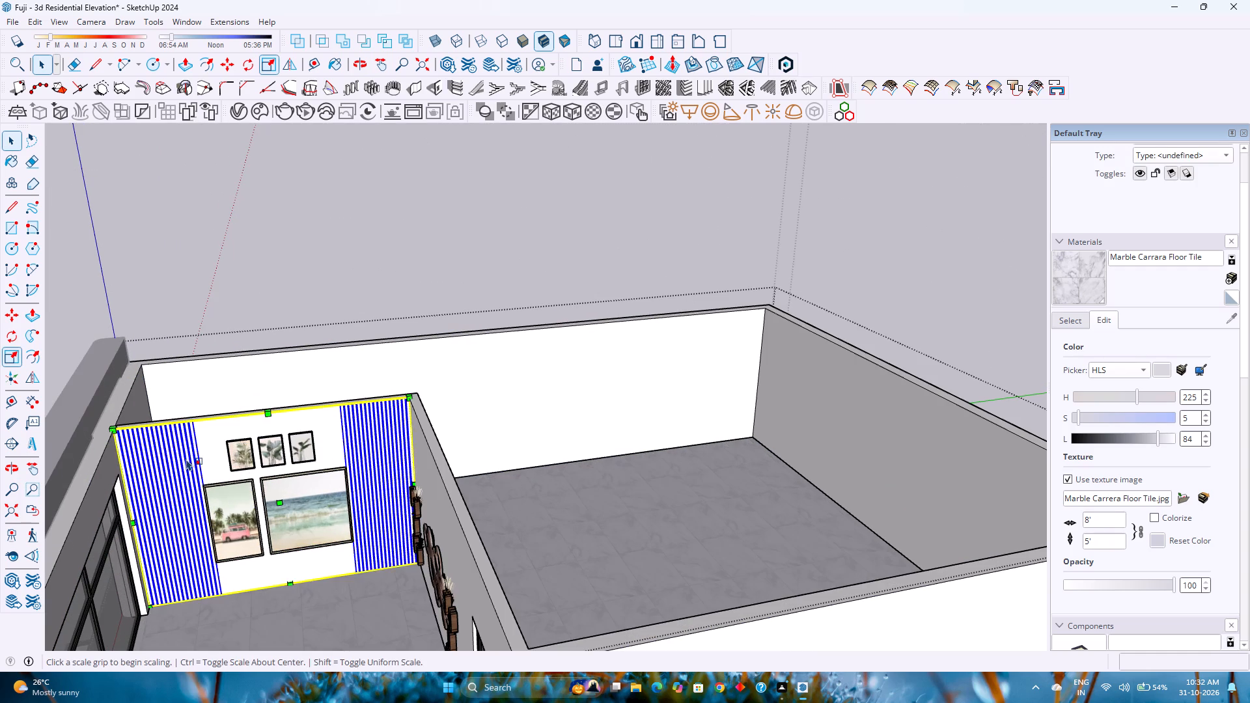
scroll(277, 413, "up", 14)
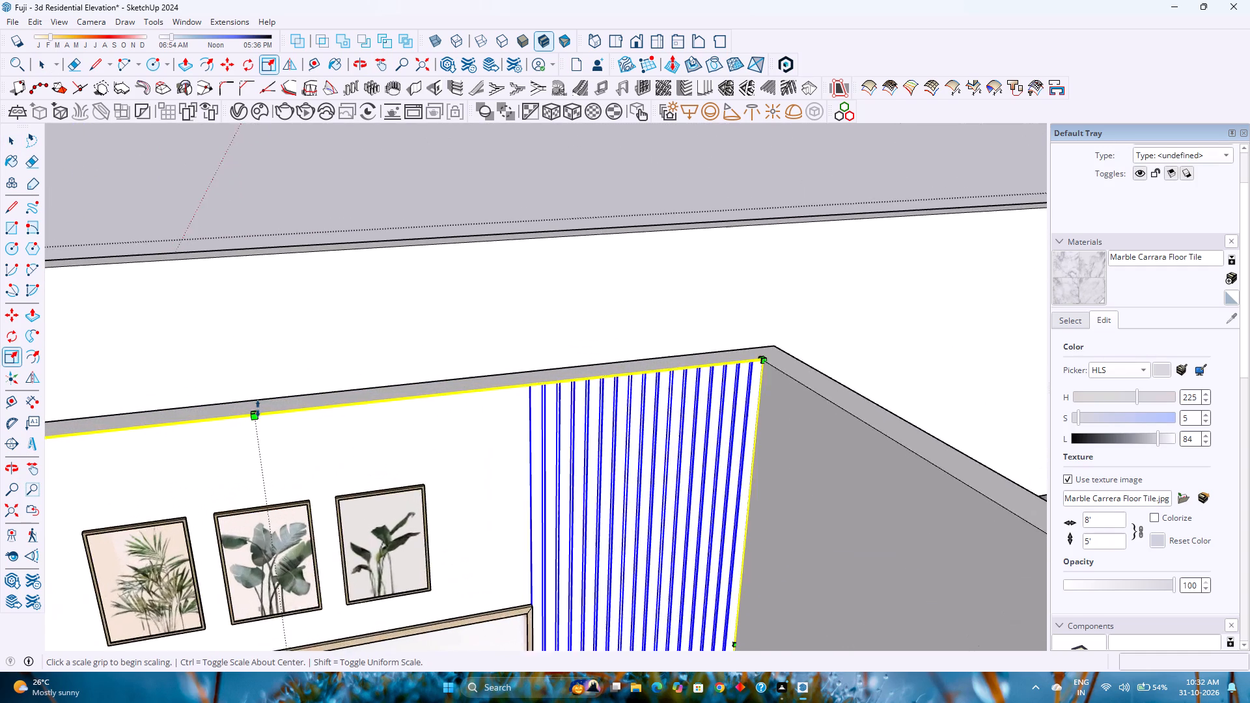
scroll(258, 409, "up", 2)
middle_click_drag(258, 409, 281, 547)
scroll(258, 452, "up", 10)
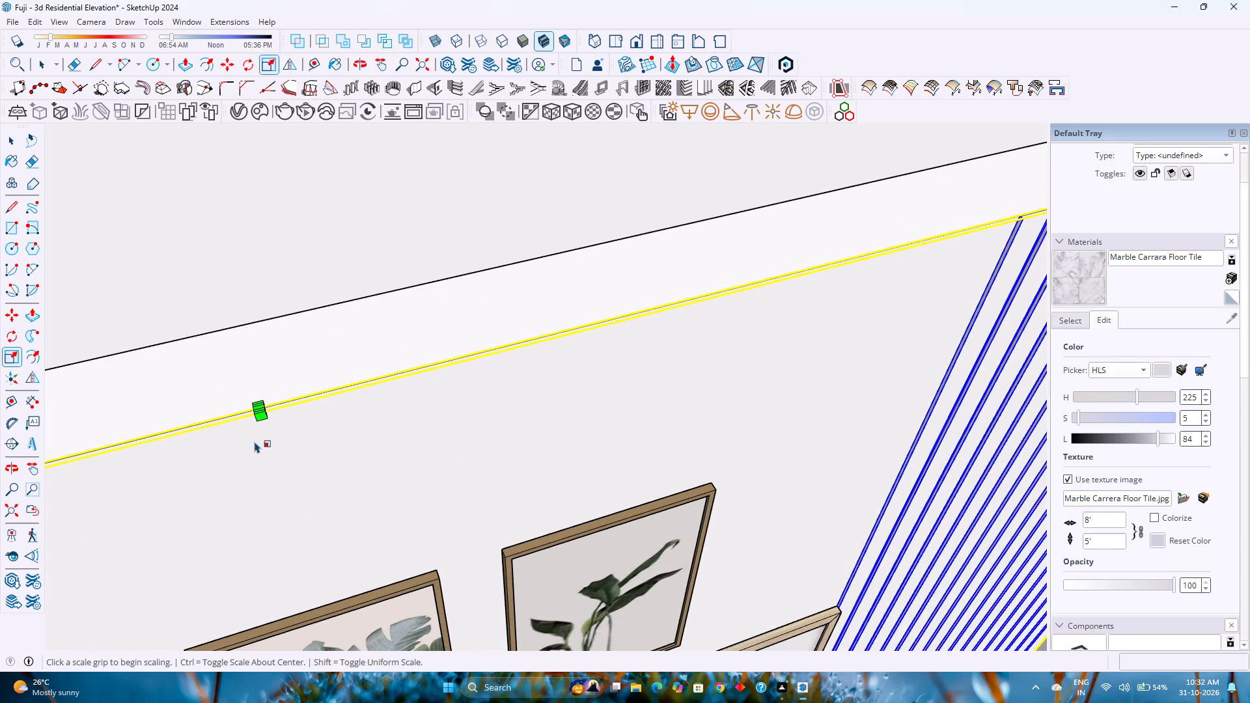
scroll(257, 406, "up", 5)
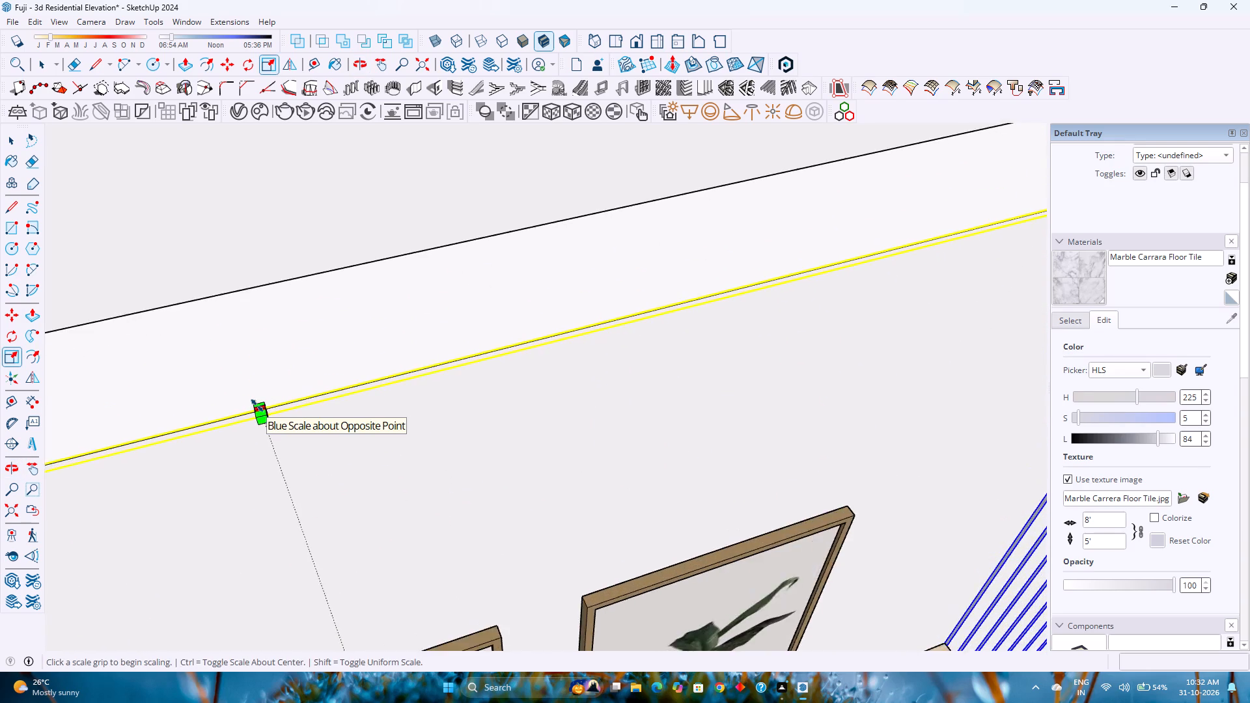
scroll(257, 406, "up", 19)
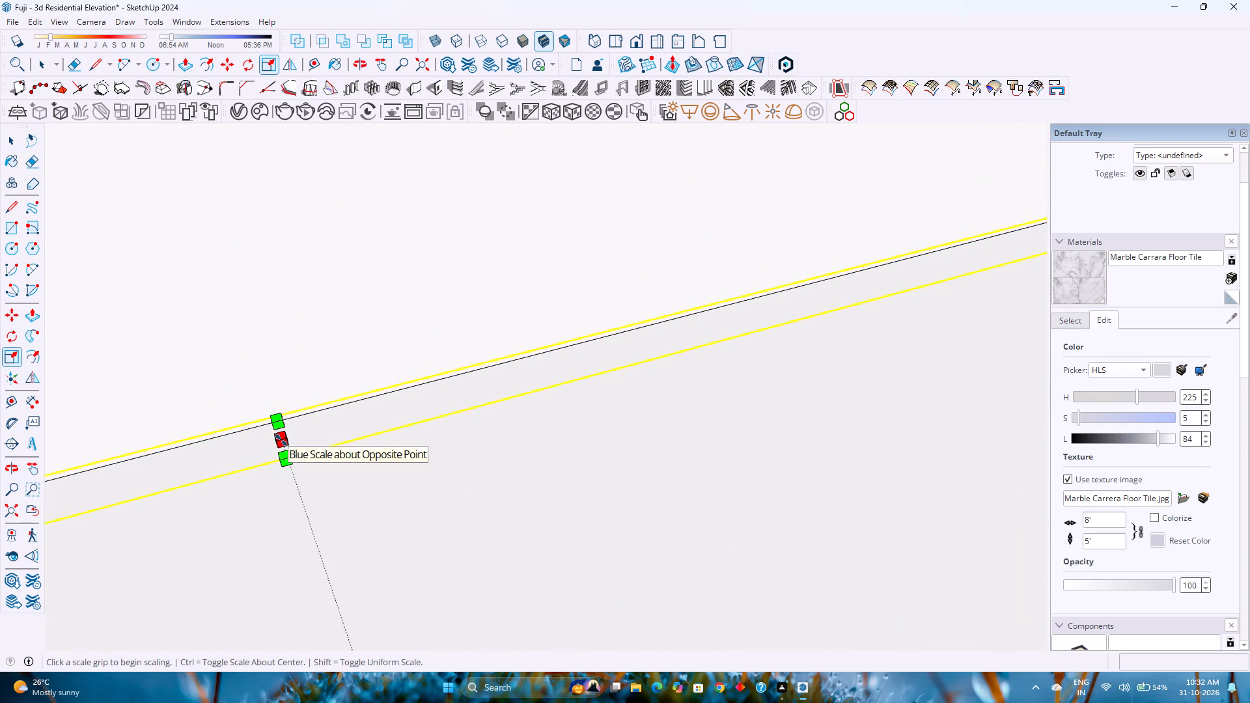
left_click(281, 440)
scroll(281, 440, "down", 20)
scroll(281, 440, "down", 9)
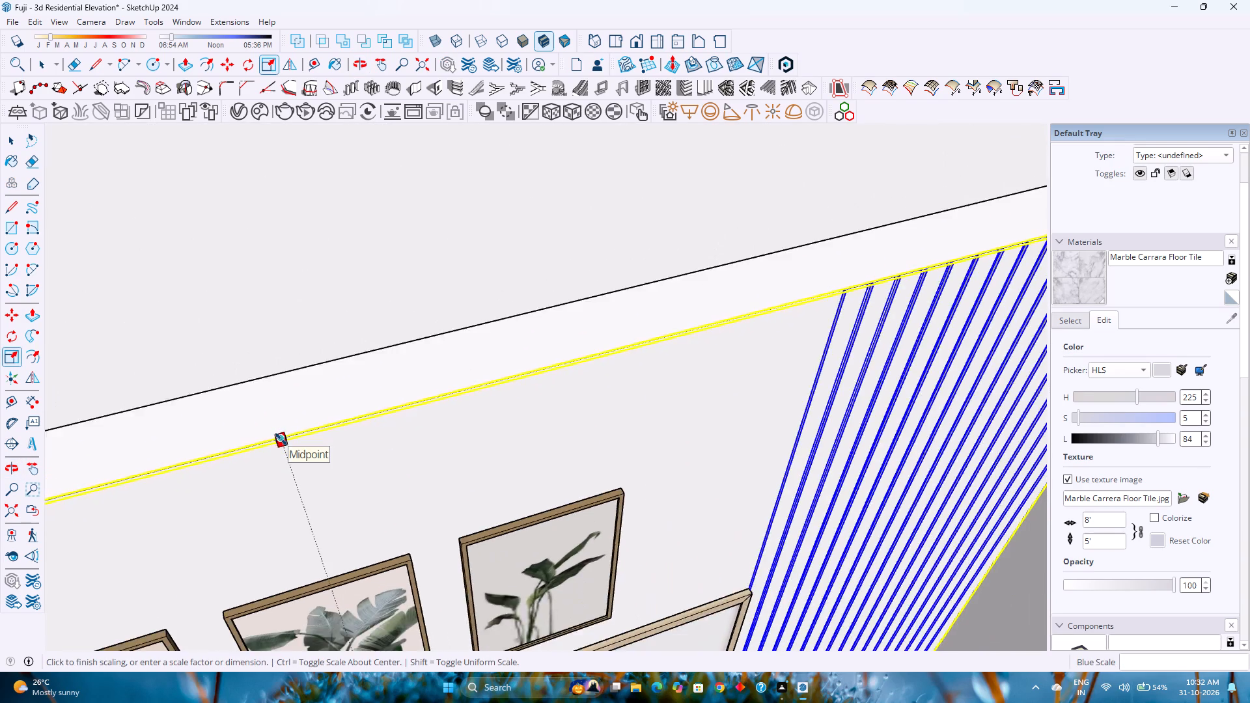
scroll(281, 439, "down", 4)
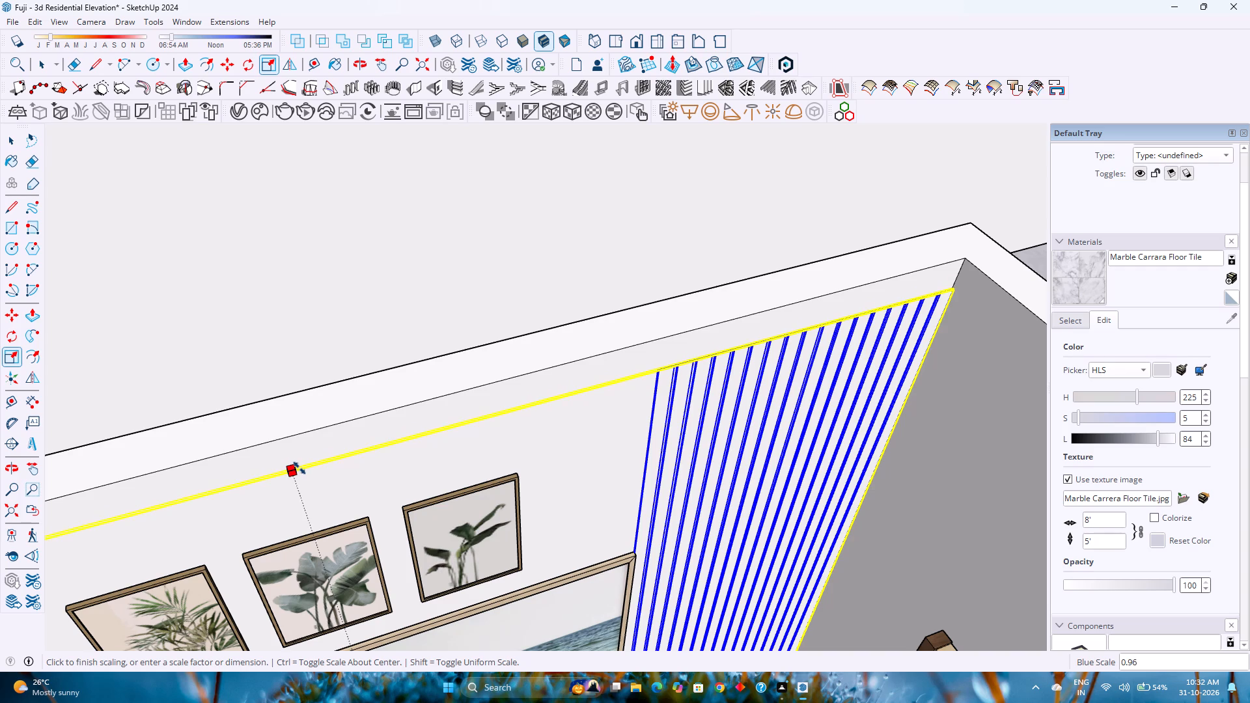
left_click(304, 473)
scroll(322, 473, "down", 5)
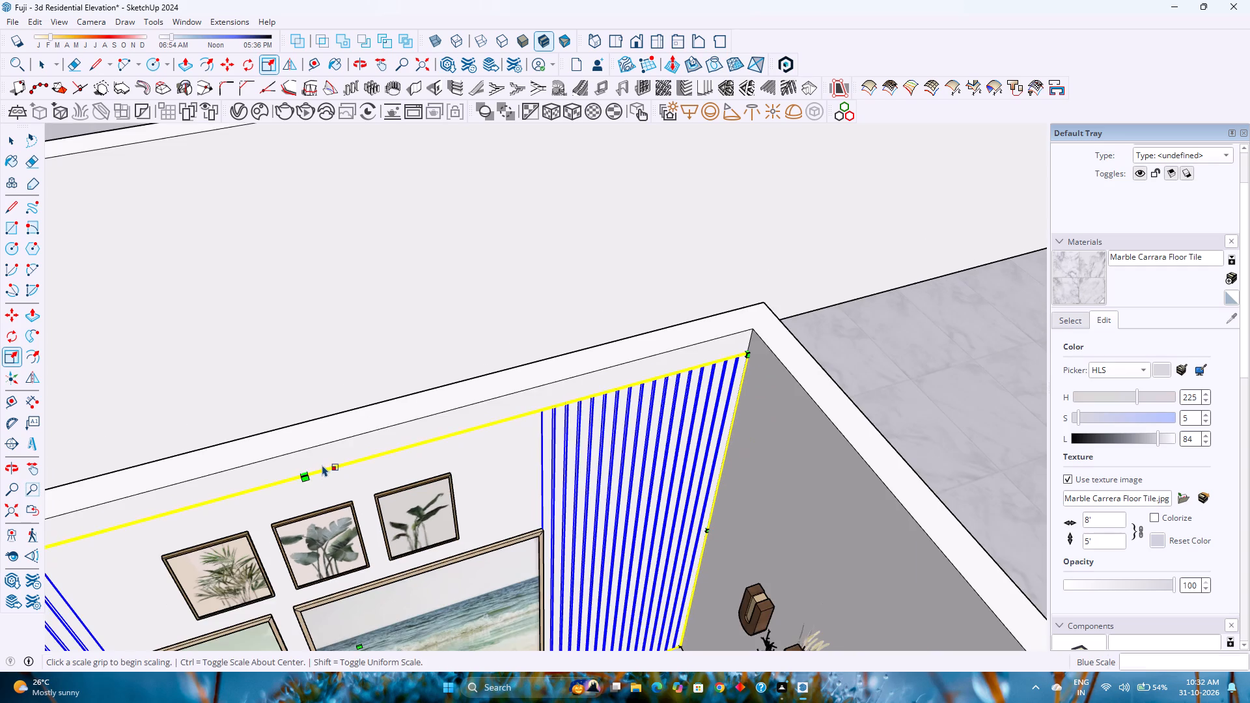
key("space")
scroll(322, 463, "down", 5)
key("Escape")
Examine the louvre panels, wall decor and glazed front of the building from several angles.
scroll(322, 462, "down", 5)
middle_click_drag(329, 488, 368, 394)
scroll(374, 387, "down", 5)
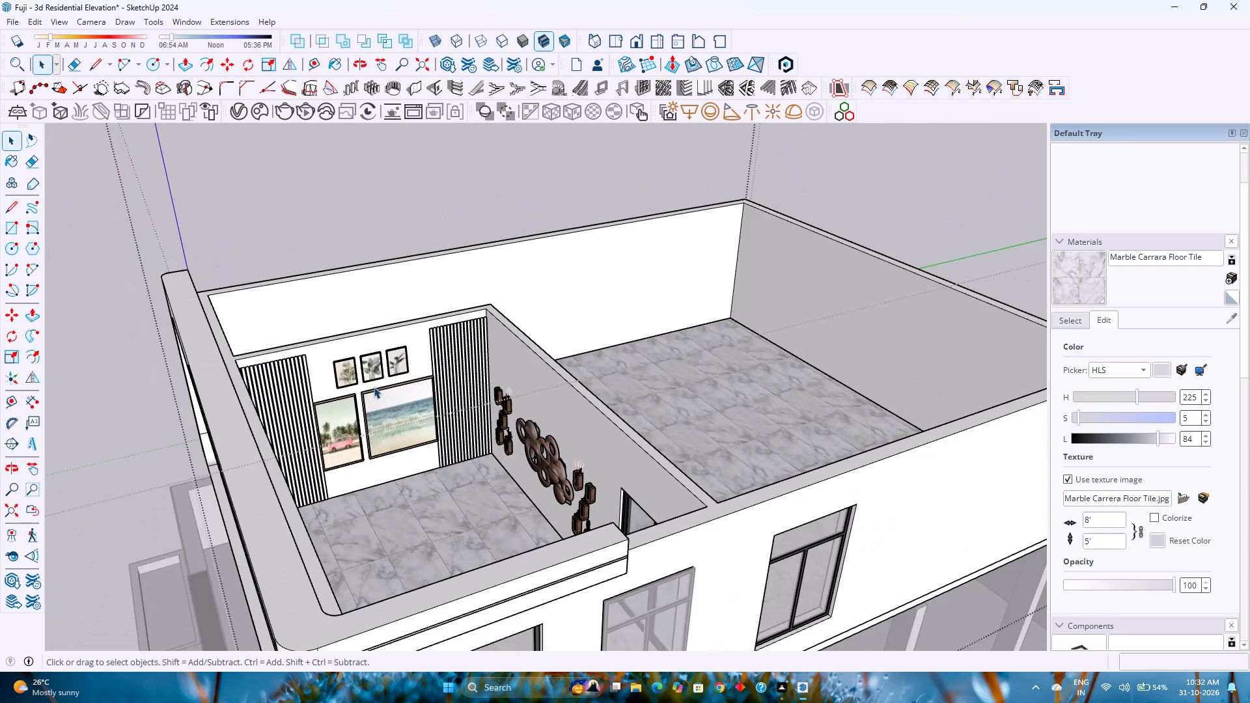
middle_click_drag(374, 387, 338, 384, "shift")
middle_click_drag(353, 382, 379, 370)
middle_click_drag(379, 370, 385, 366)
middle_click_drag(385, 366, 489, 338)
middle_click_drag(485, 337, 391, 360, "shift")
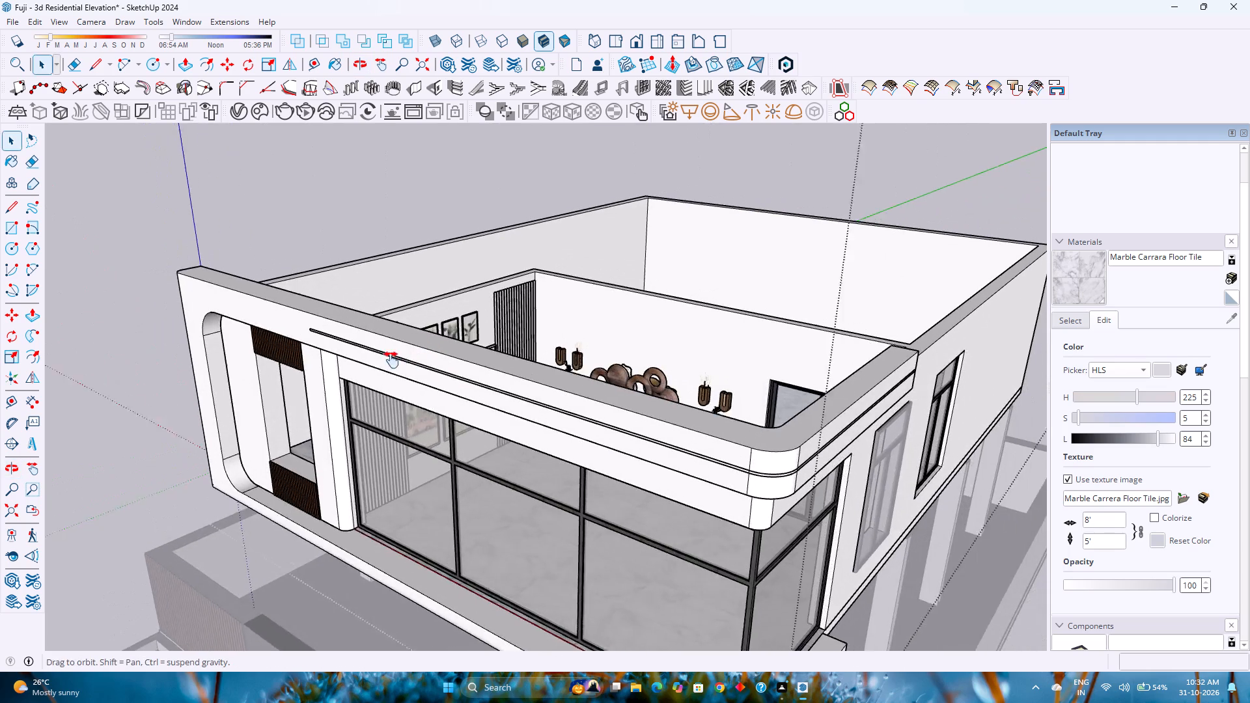
middle_click_drag(391, 360, 296, 381, "shift")
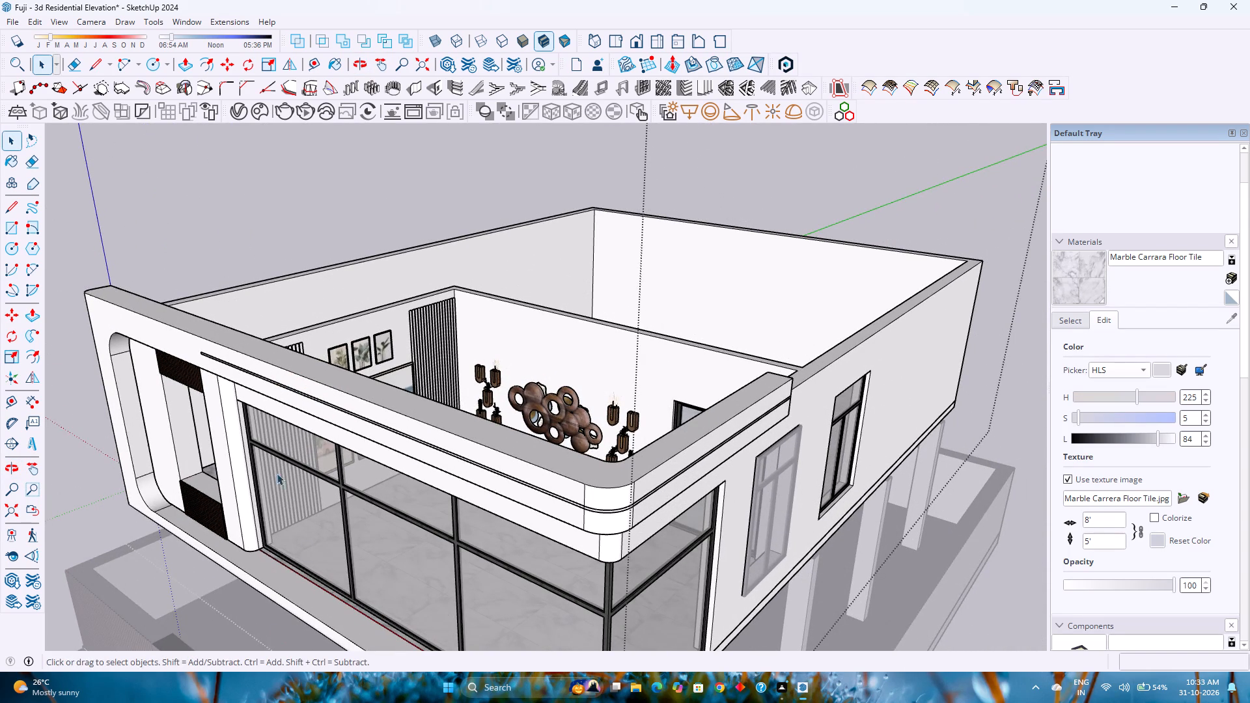
Open the 3D Warehouse and search its models for "sofa".
left_click(189, 18)
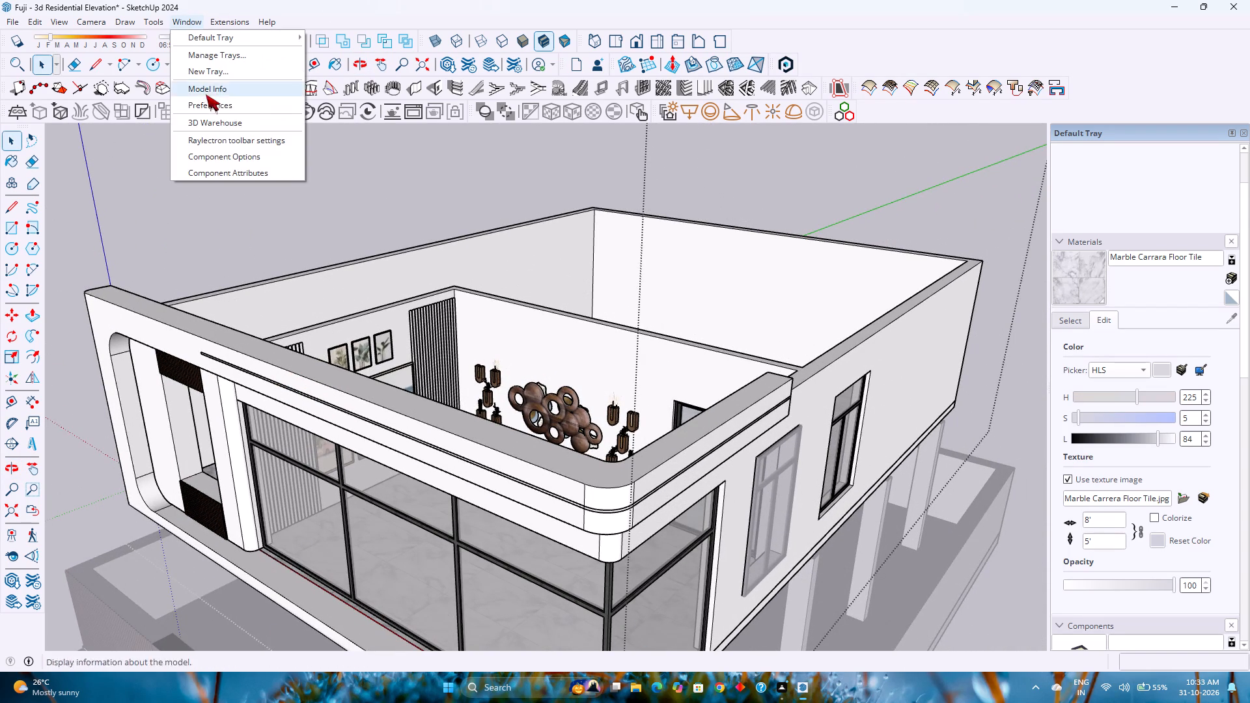
left_click(216, 122)
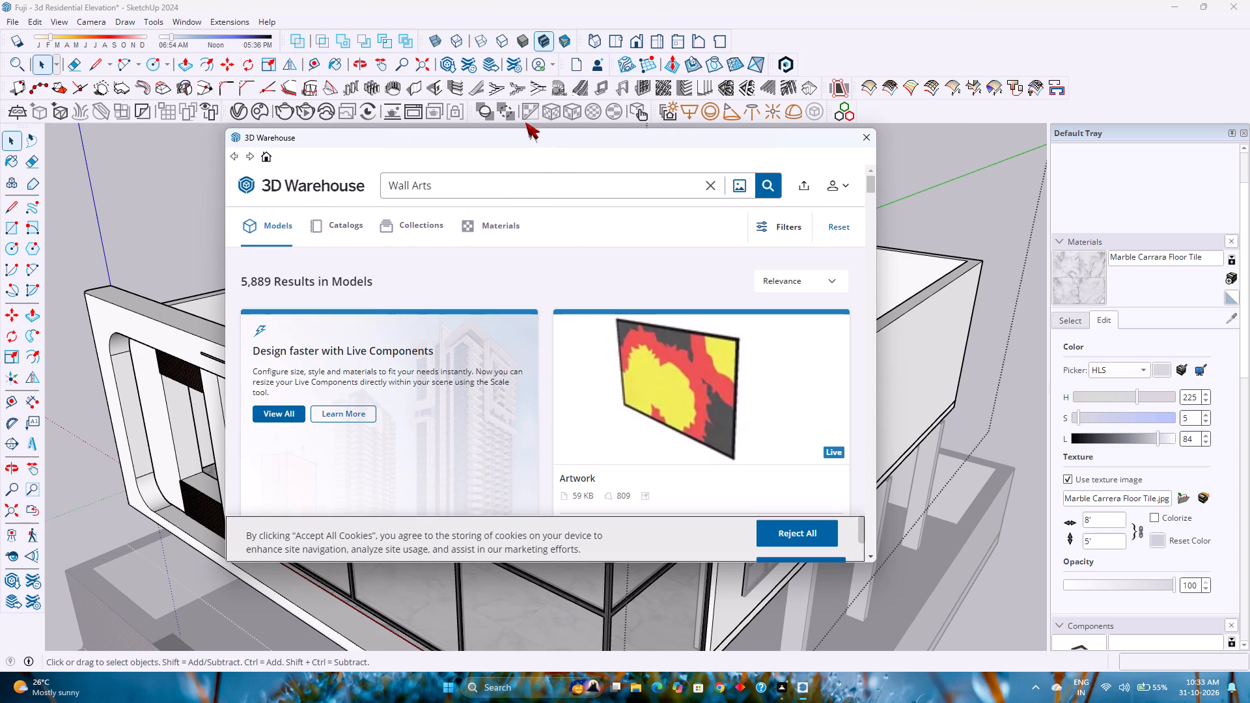
left_click(713, 184)
left_click(669, 183)
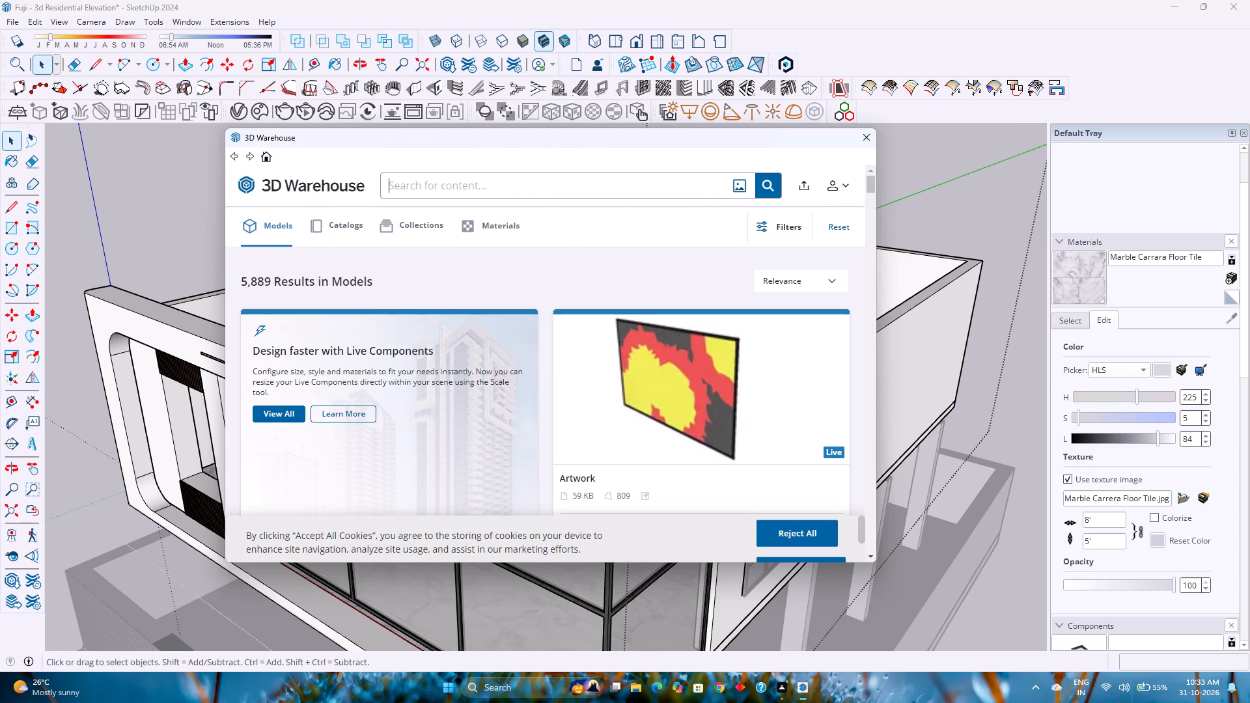
type("soa")
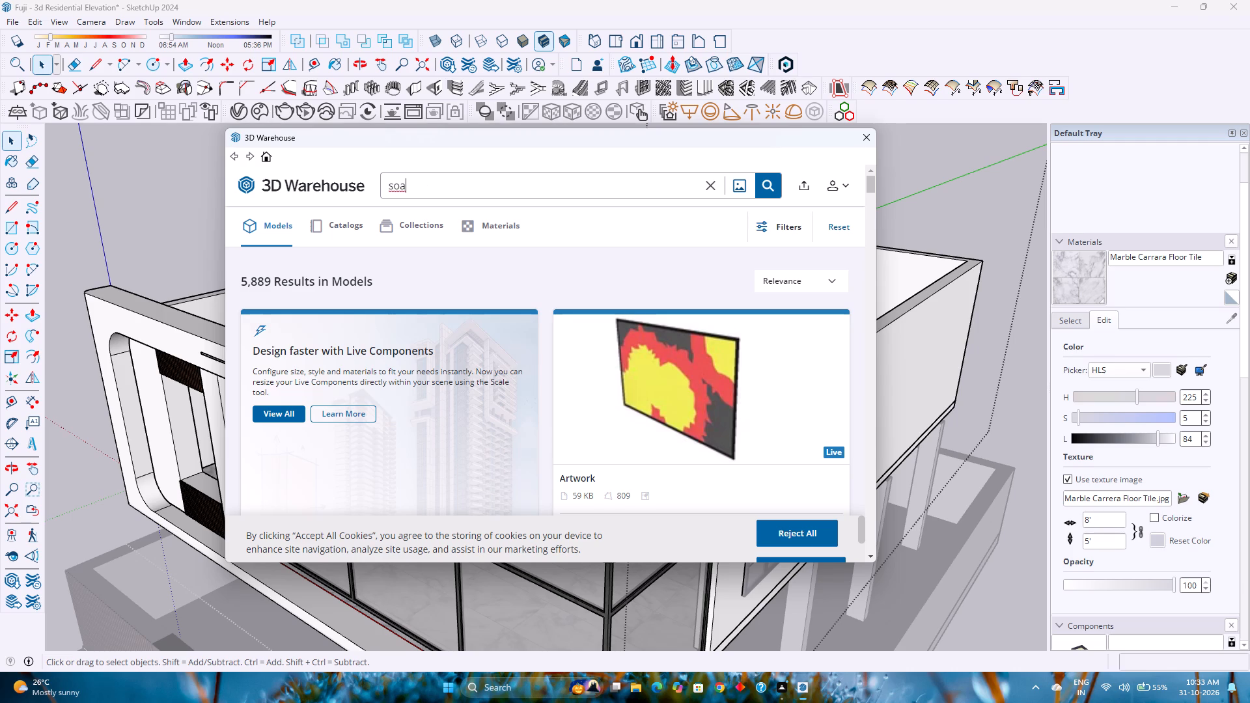
key("BackSpace")
type("fa")
key("Return")
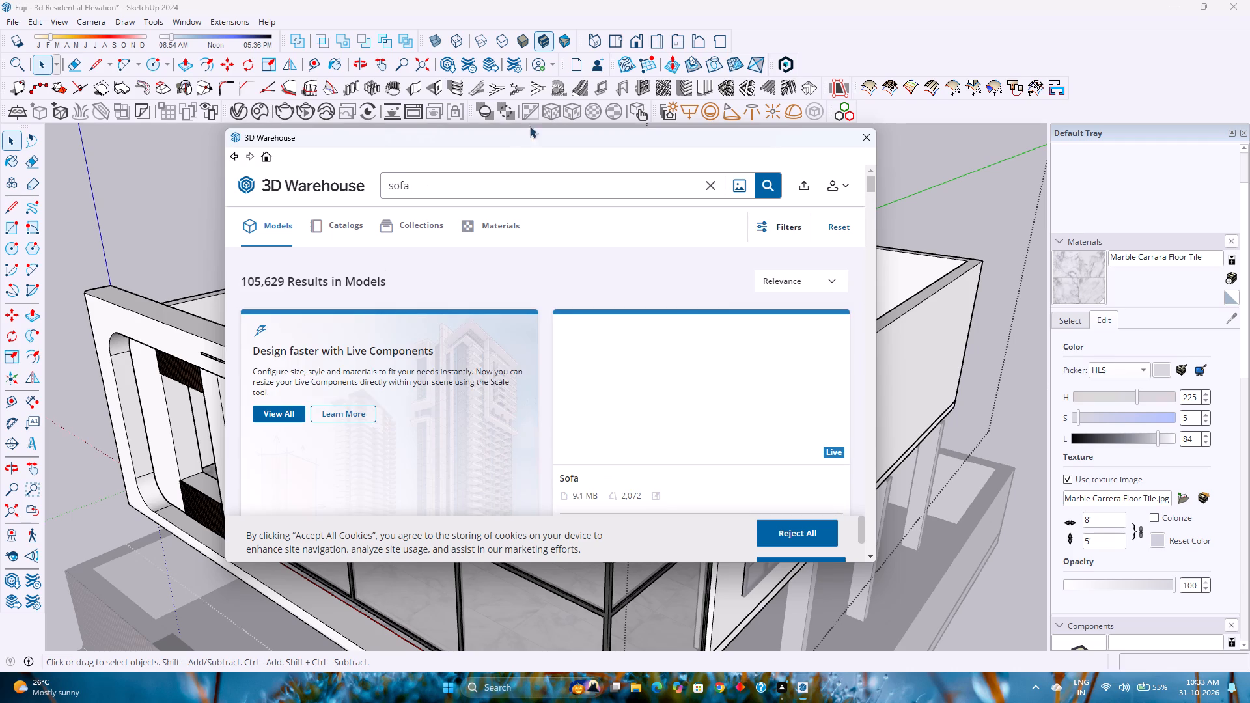
Browse the sofa search results for a model that suits the living room.
scroll(637, 272, "down", 1)
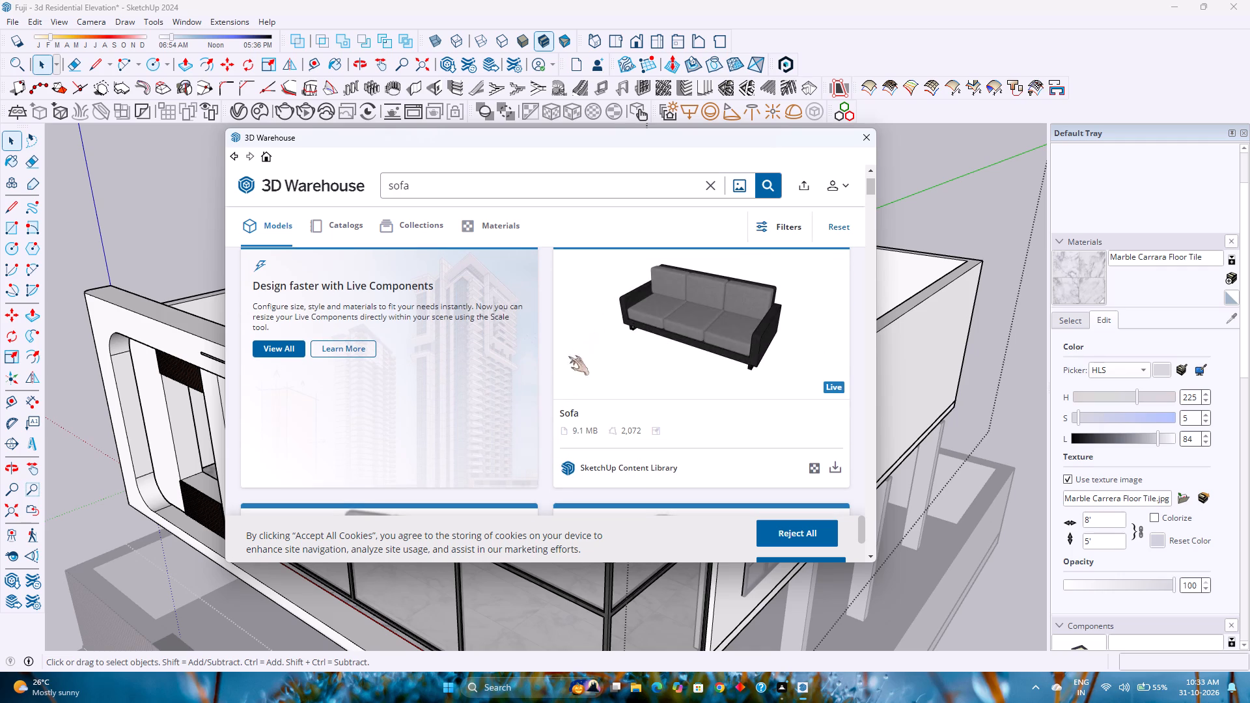
scroll(551, 401, "down", 7)
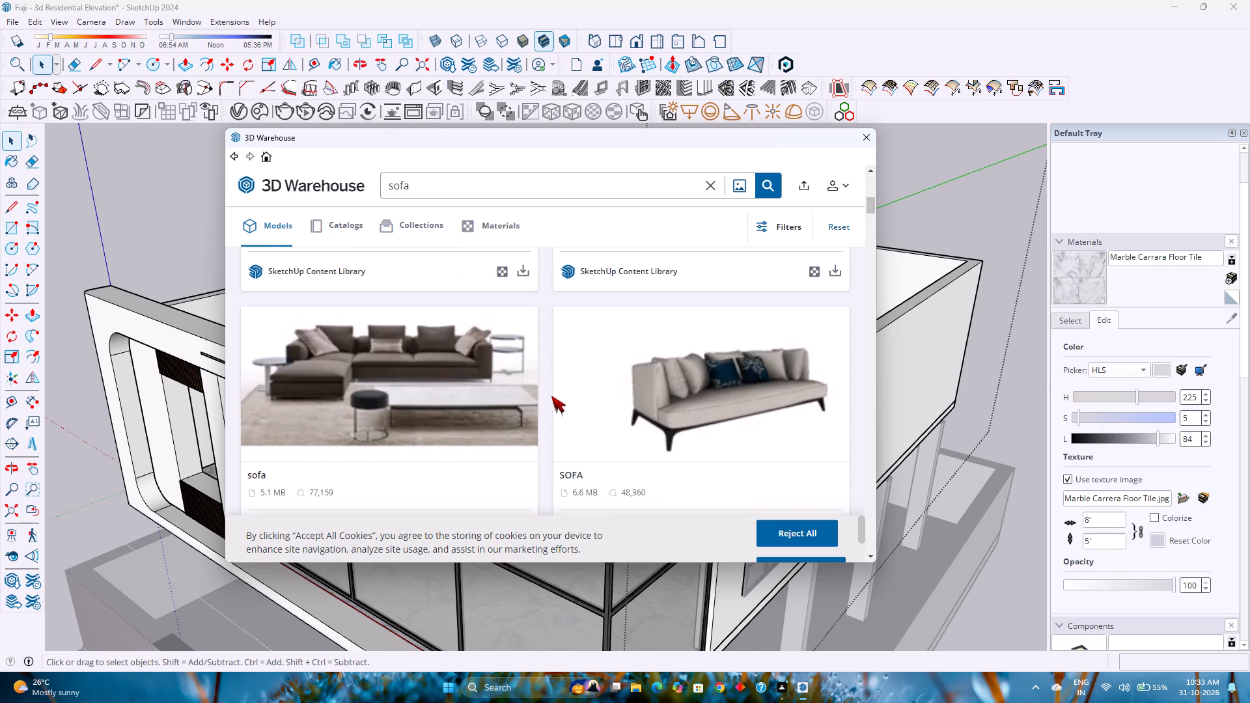
scroll(551, 396, "down", 2)
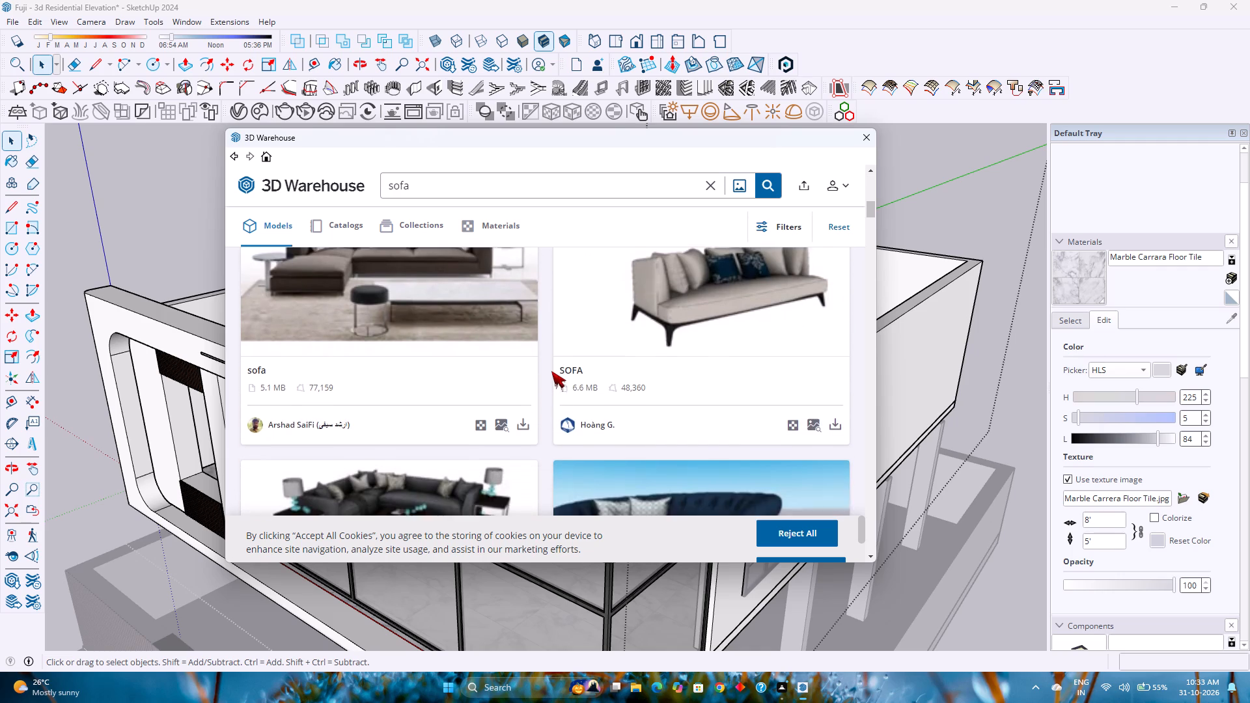
scroll(551, 371, "down", 7)
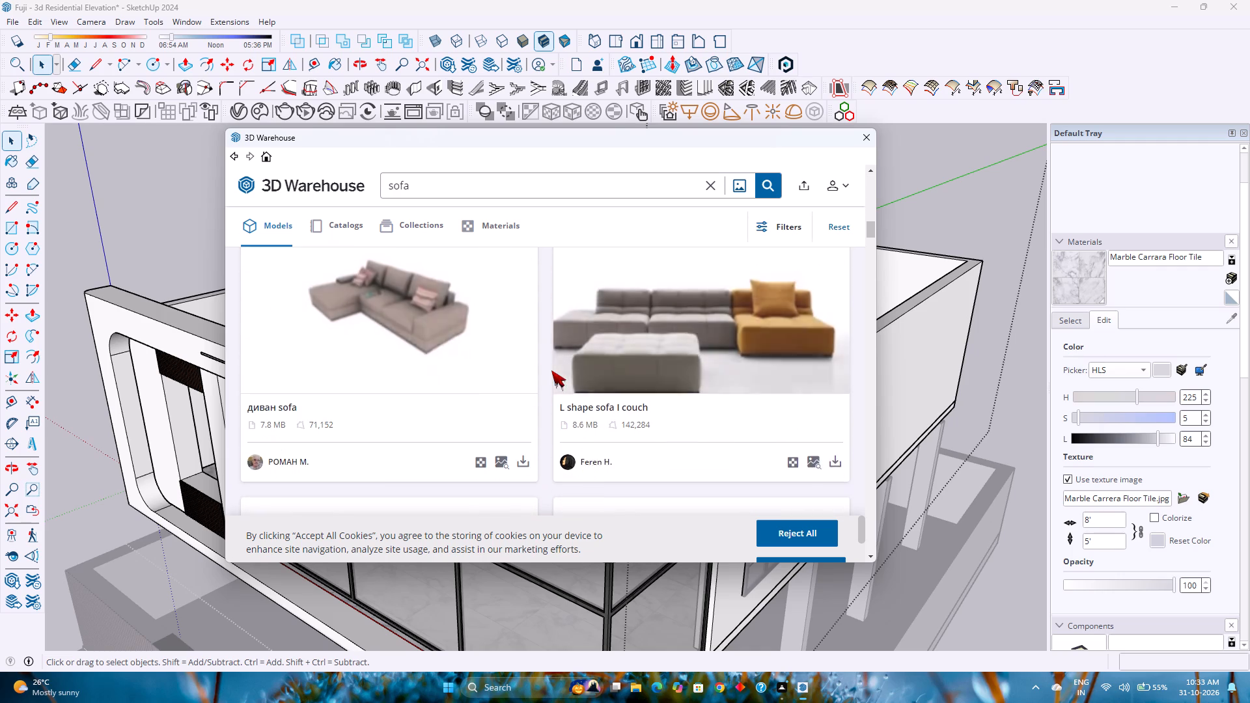
scroll(551, 370, "down", 4)
scroll(462, 236, "down", 4)
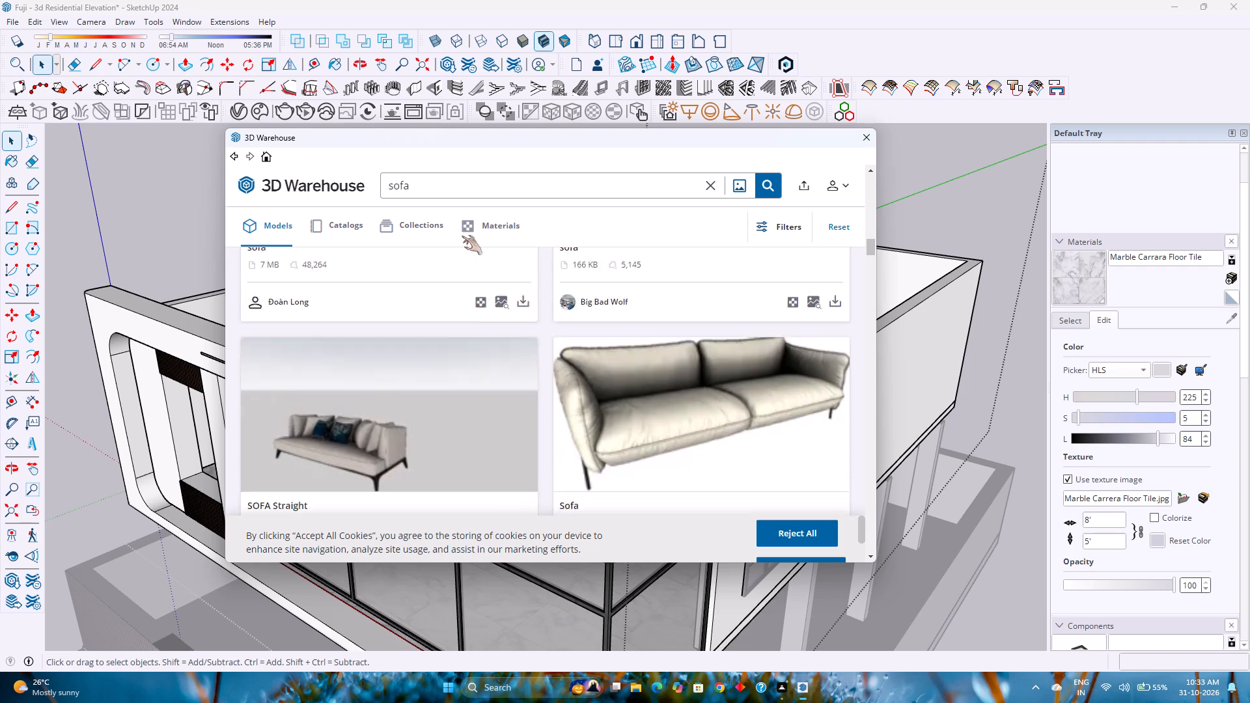
scroll(462, 236, "down", 7)
Refine the 3D Warehouse search to "living room sofa" and return to the start of the results.
left_click(388, 186)
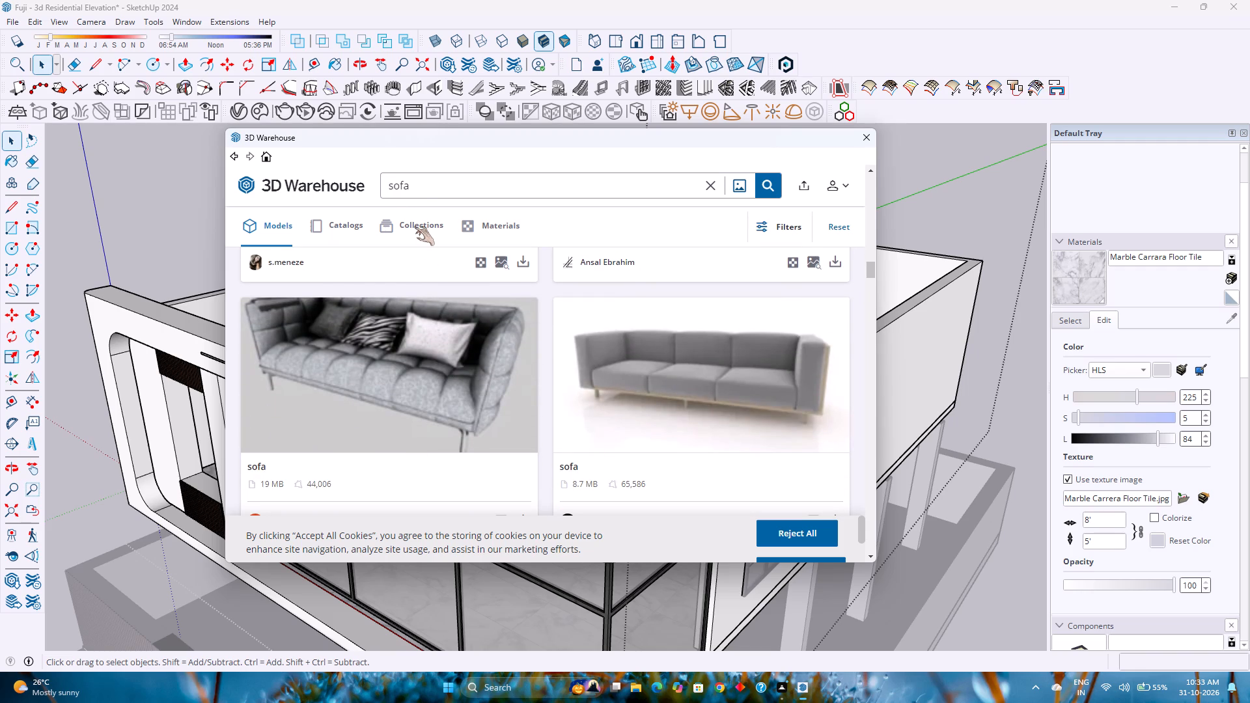
type("living")
key("space")
type("room")
key("space")
key("Return")
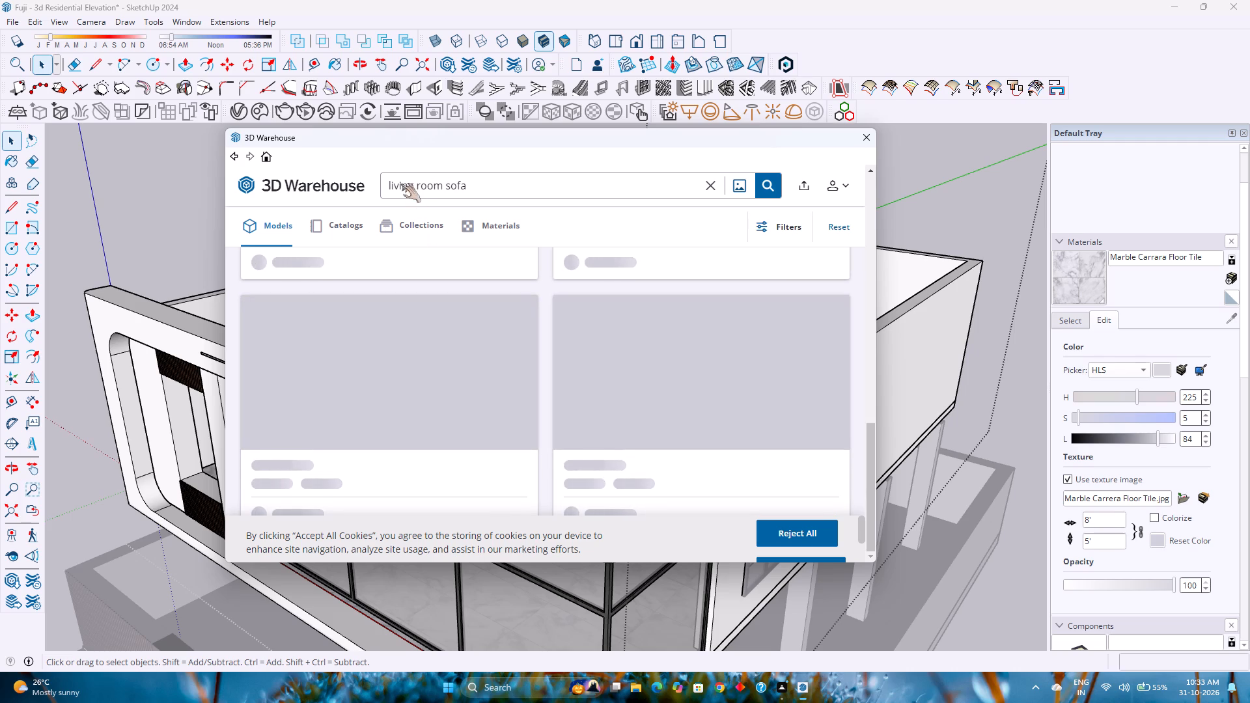
scroll(719, 428, "up", 15)
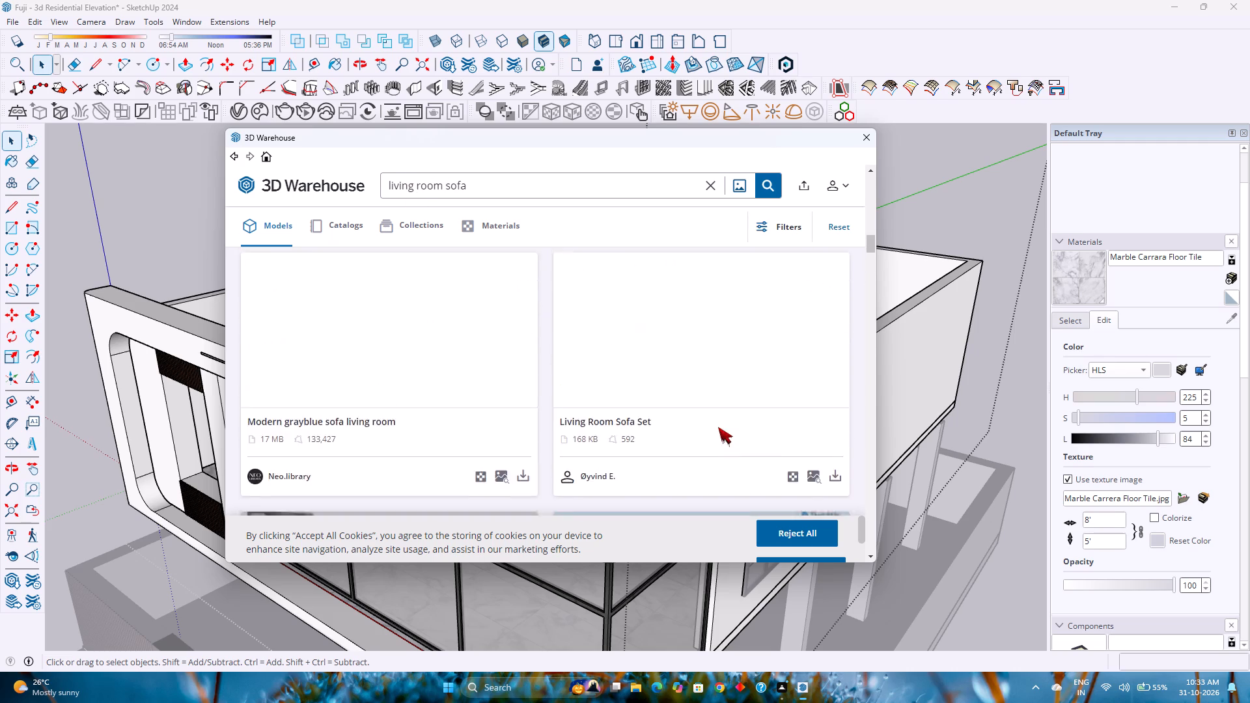
scroll(718, 427, "up", 1)
left_click_drag(873, 232, 865, 150)
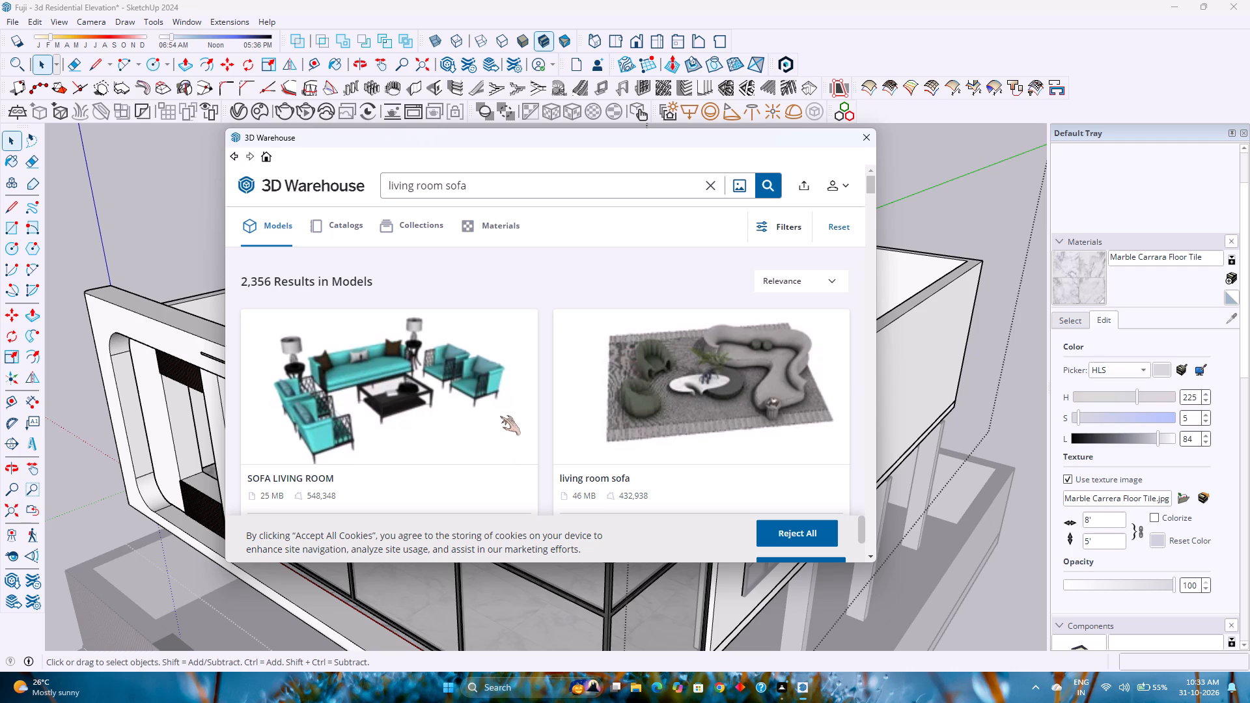
Browse the living room sofa results for a complete seating set to furnish the room.
scroll(500, 411, "down", 8)
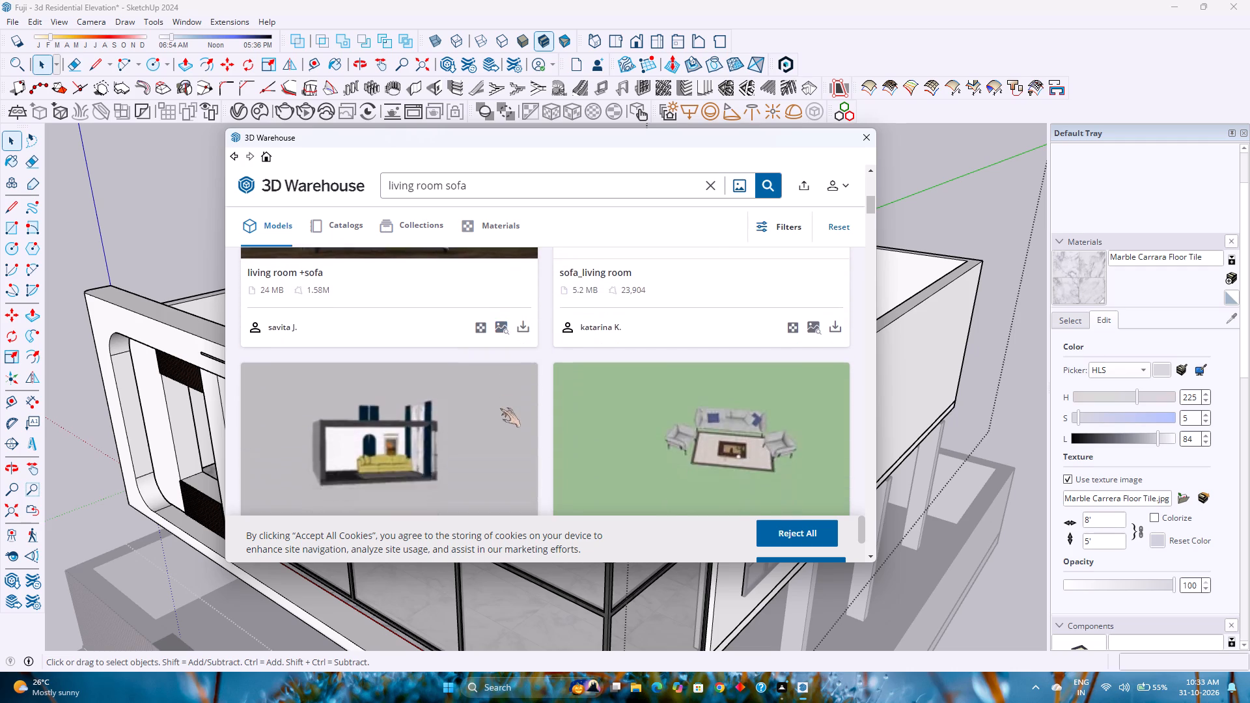
scroll(500, 408, "down", 6)
scroll(500, 407, "up", 3)
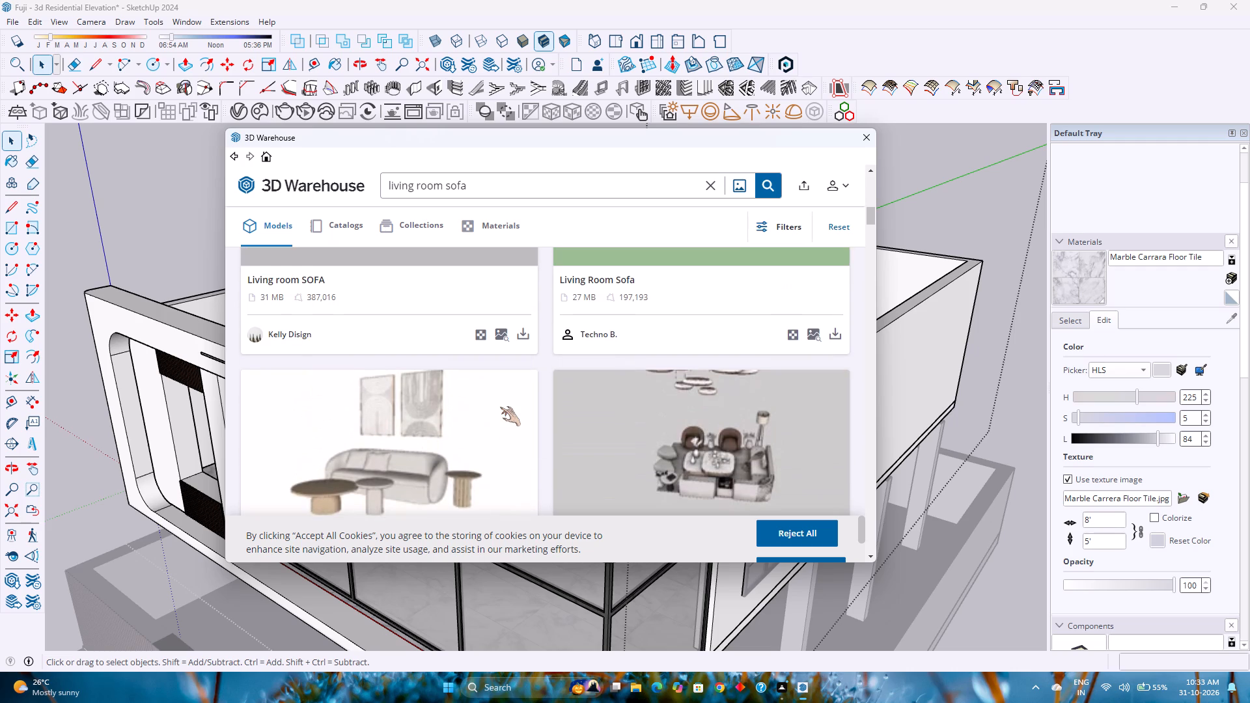
scroll(500, 407, "down", 1)
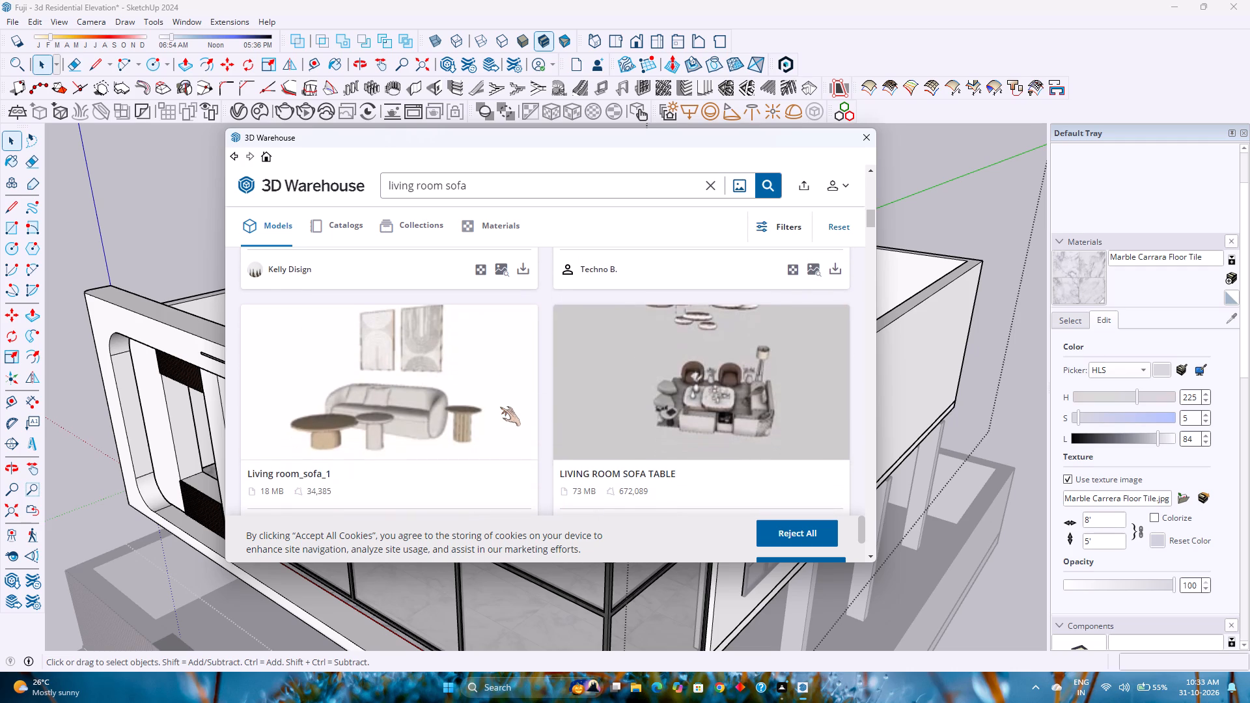
scroll(500, 407, "down", 6)
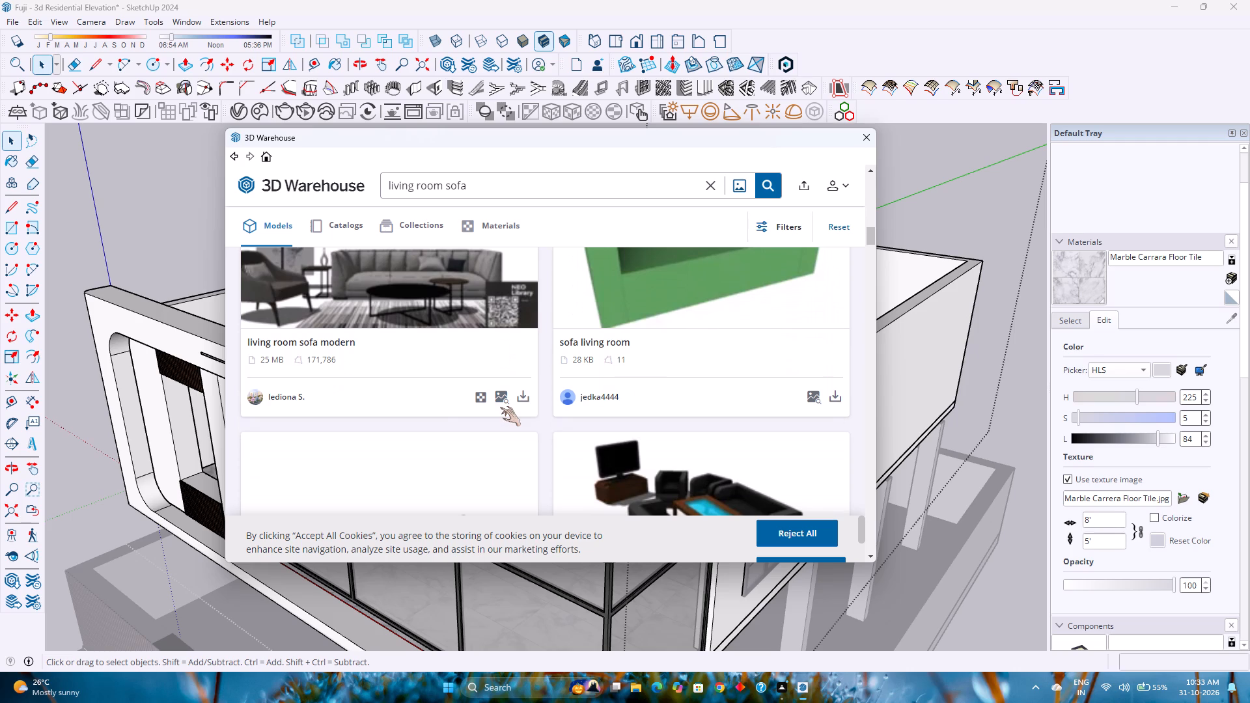
scroll(499, 404, "up", 3)
scroll(499, 404, "down", 10)
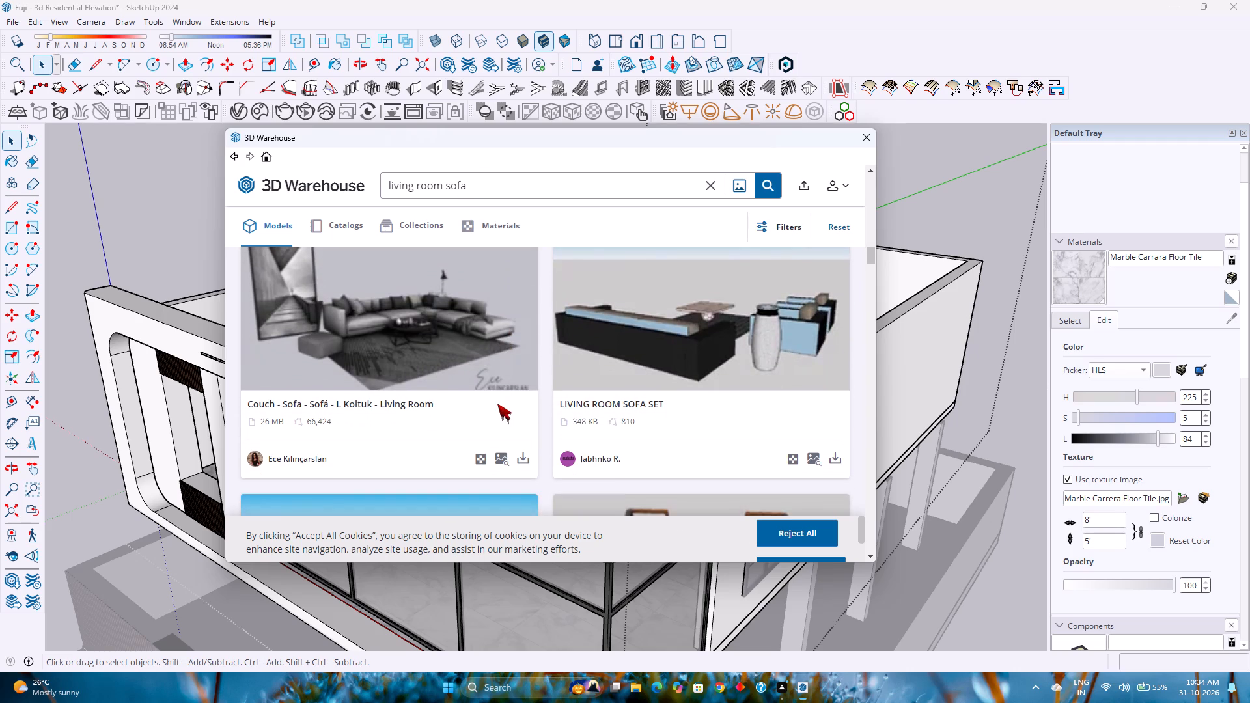
middle_click_drag(426, 368, 423, 395)
middle_click(423, 396)
scroll(423, 390, "down", 4)
scroll(423, 389, "up", 3)
scroll(423, 387, "down", 5)
scroll(423, 387, "up", 4)
scroll(423, 385, "down", 4)
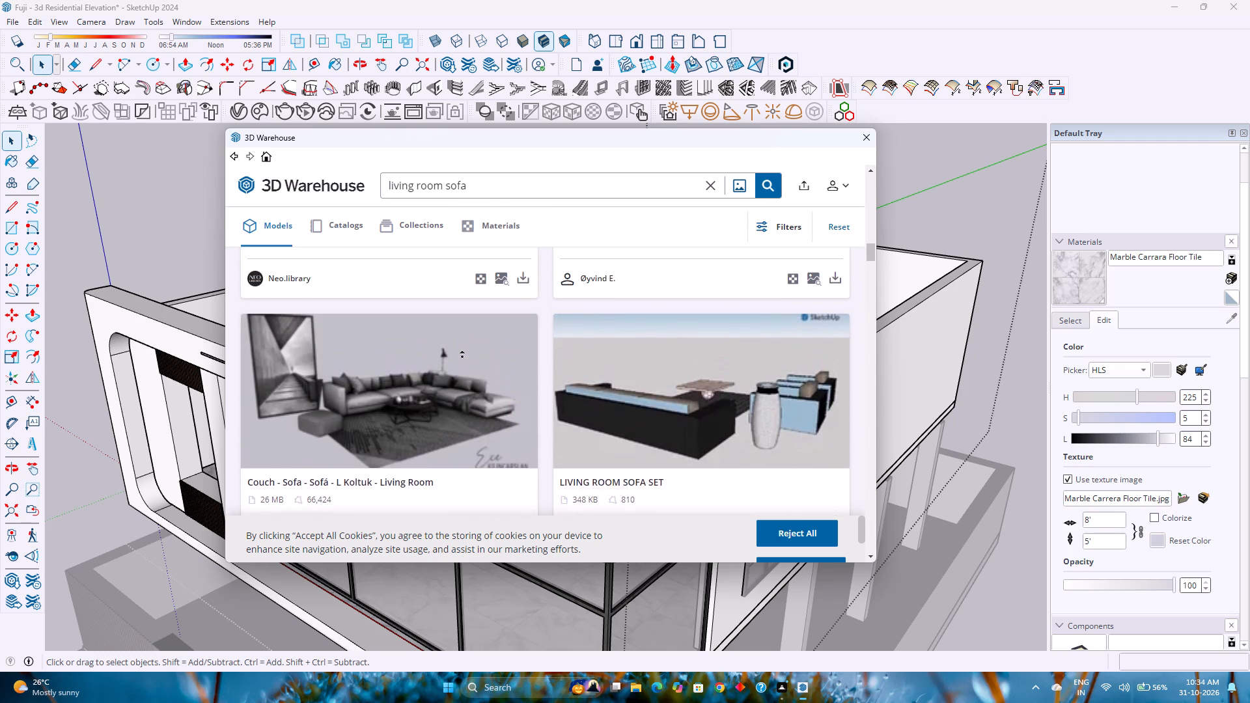
middle_click(462, 357)
scroll(462, 357, "down", 10)
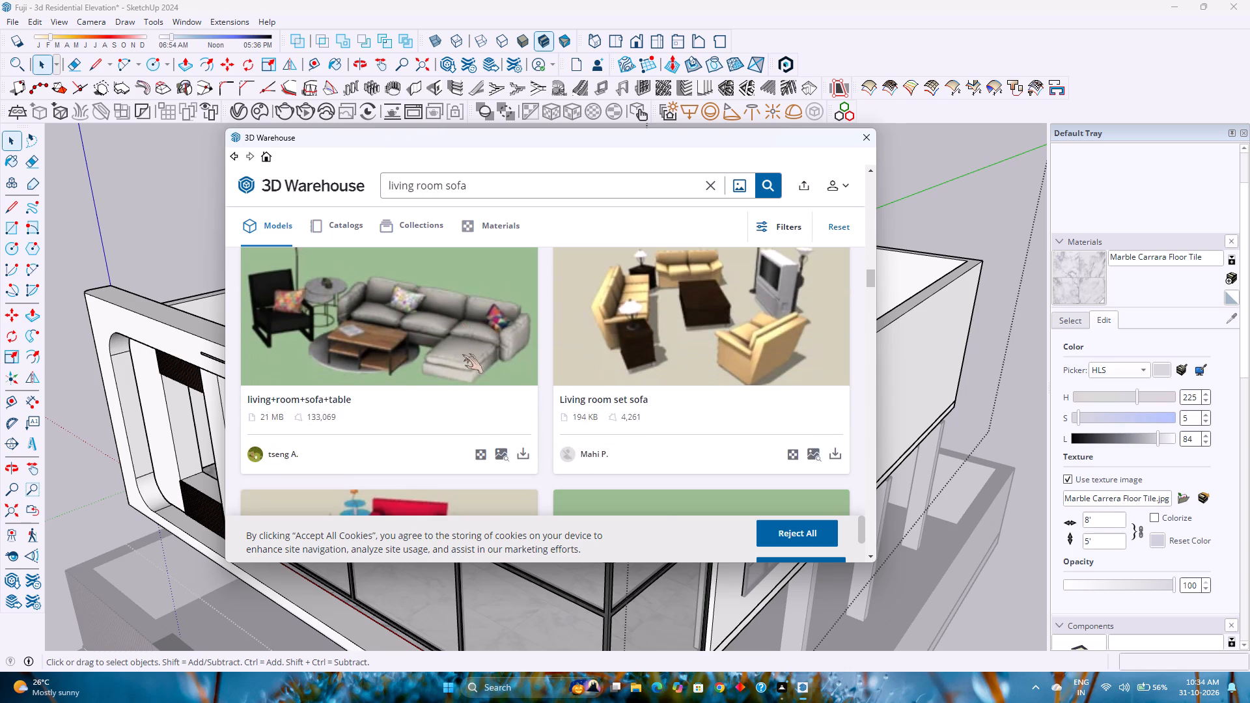
scroll(462, 354, "down", 10)
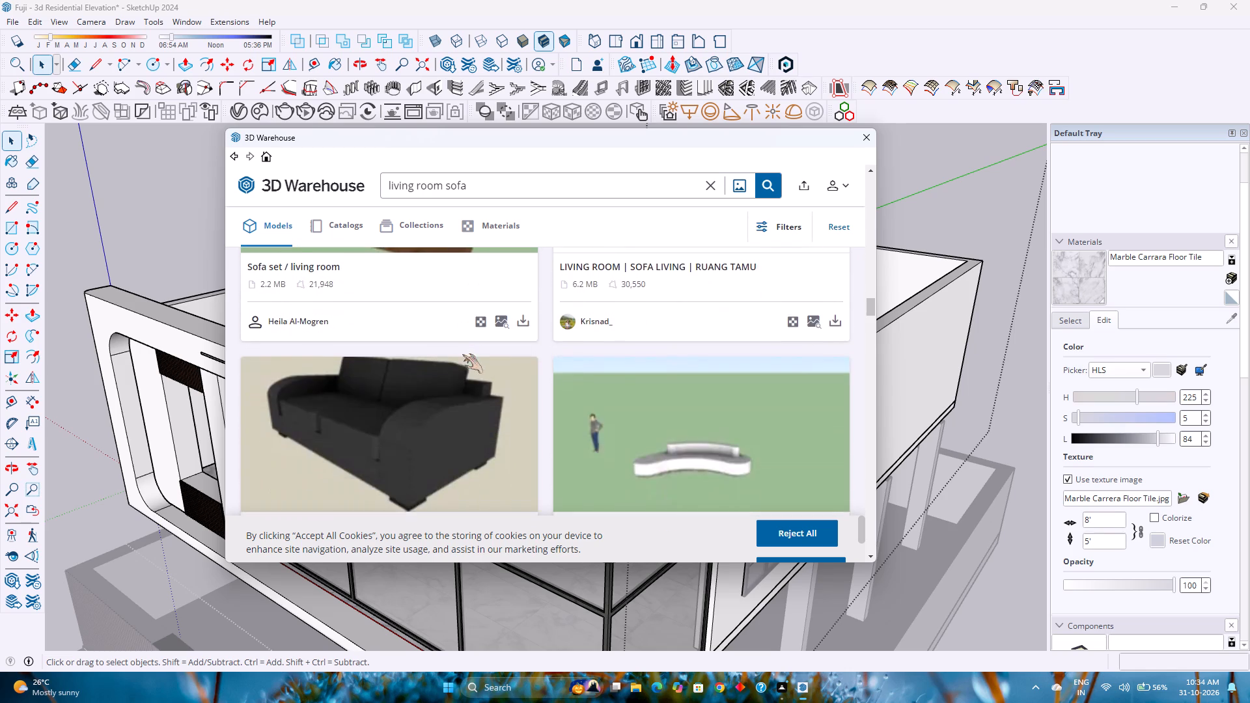
scroll(462, 354, "down", 13)
scroll(462, 353, "up", 4)
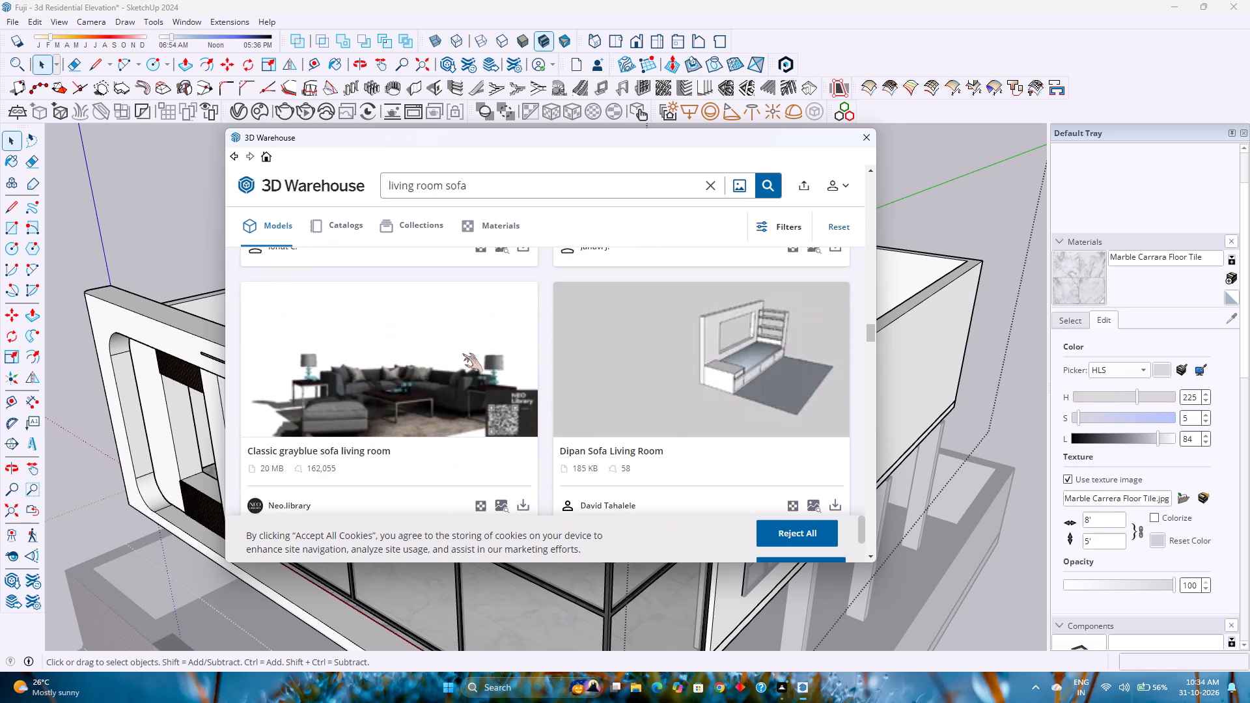
scroll(462, 353, "down", 2)
scroll(462, 353, "up", 3)
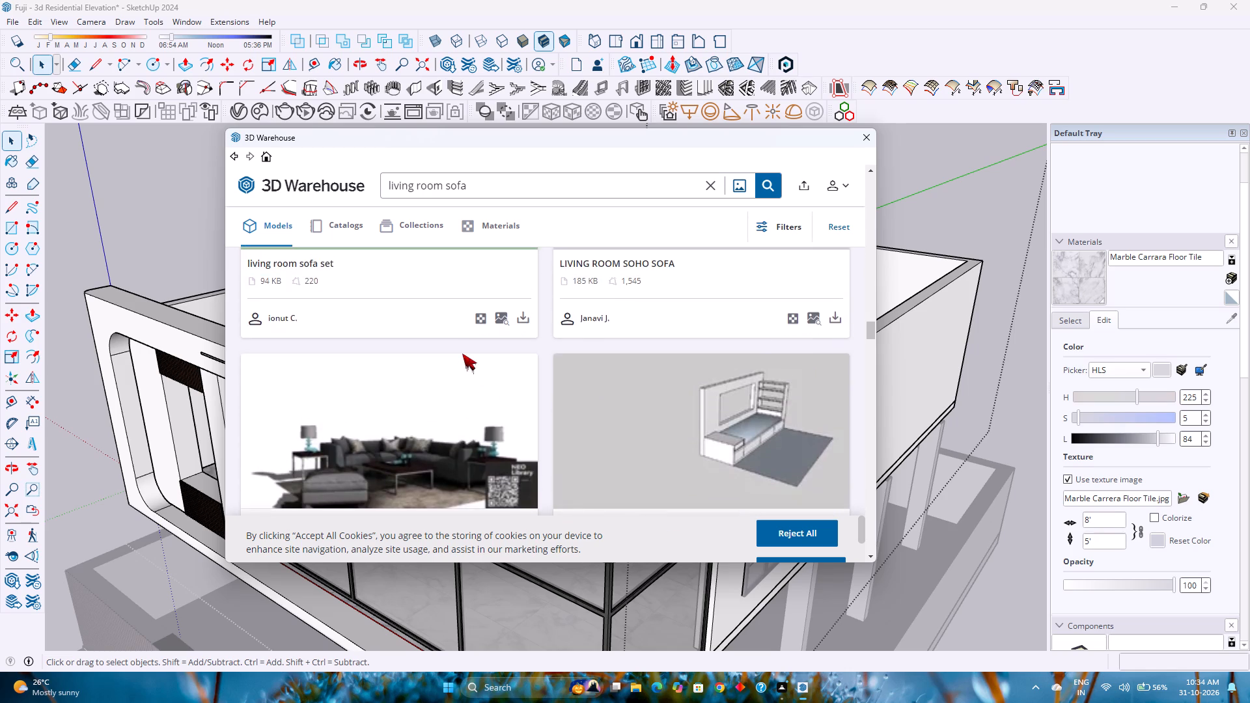
scroll(462, 353, "down", 5)
scroll(462, 353, "up", 5)
scroll(462, 352, "down", 7)
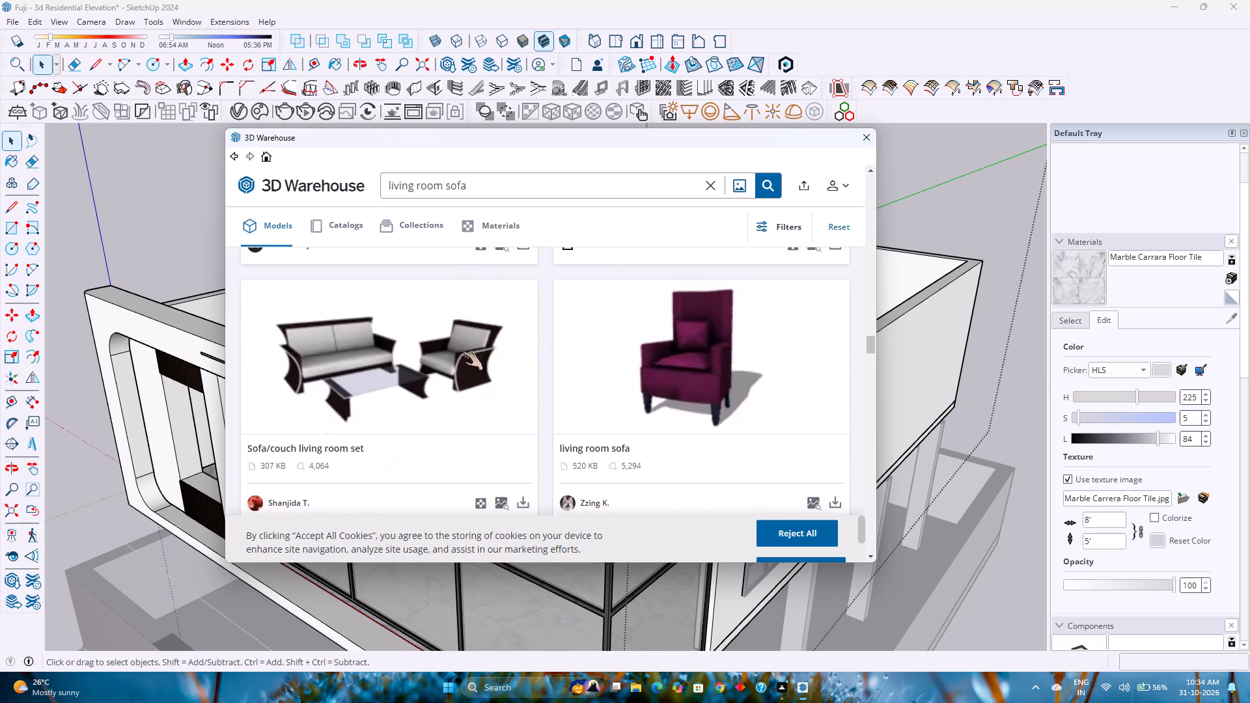
scroll(462, 351, "down", 3)
scroll(462, 351, "up", 5)
scroll(462, 351, "down", 1)
scroll(462, 351, "up", 4)
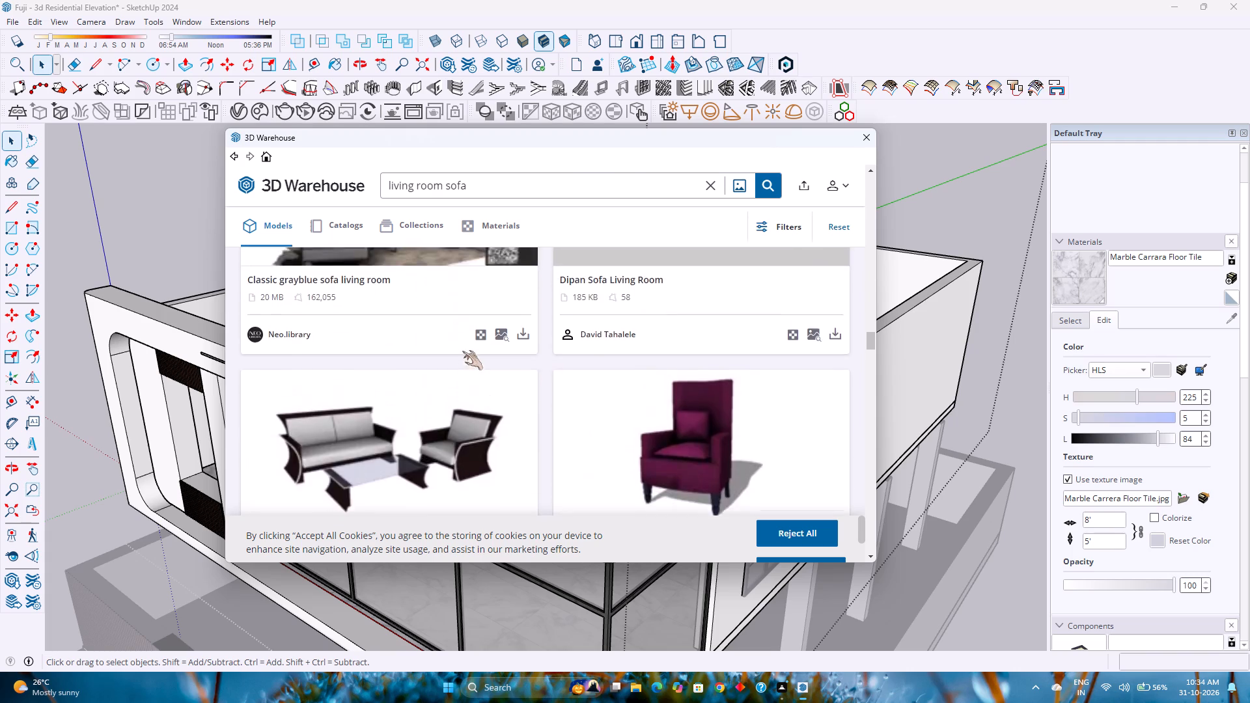
scroll(462, 351, "up", 1)
scroll(462, 351, "down", 1)
Download the "Classic grayblue sofa living room" set directly into the open model.
left_click(531, 445)
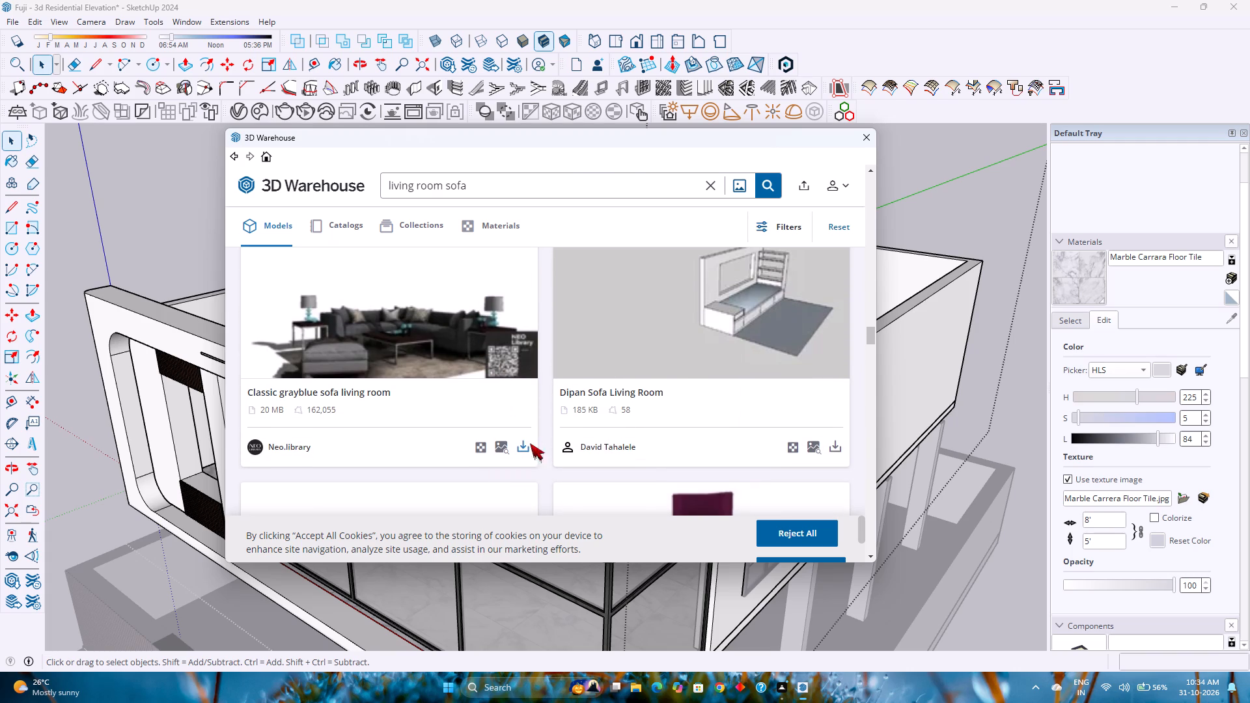
left_click(506, 363)
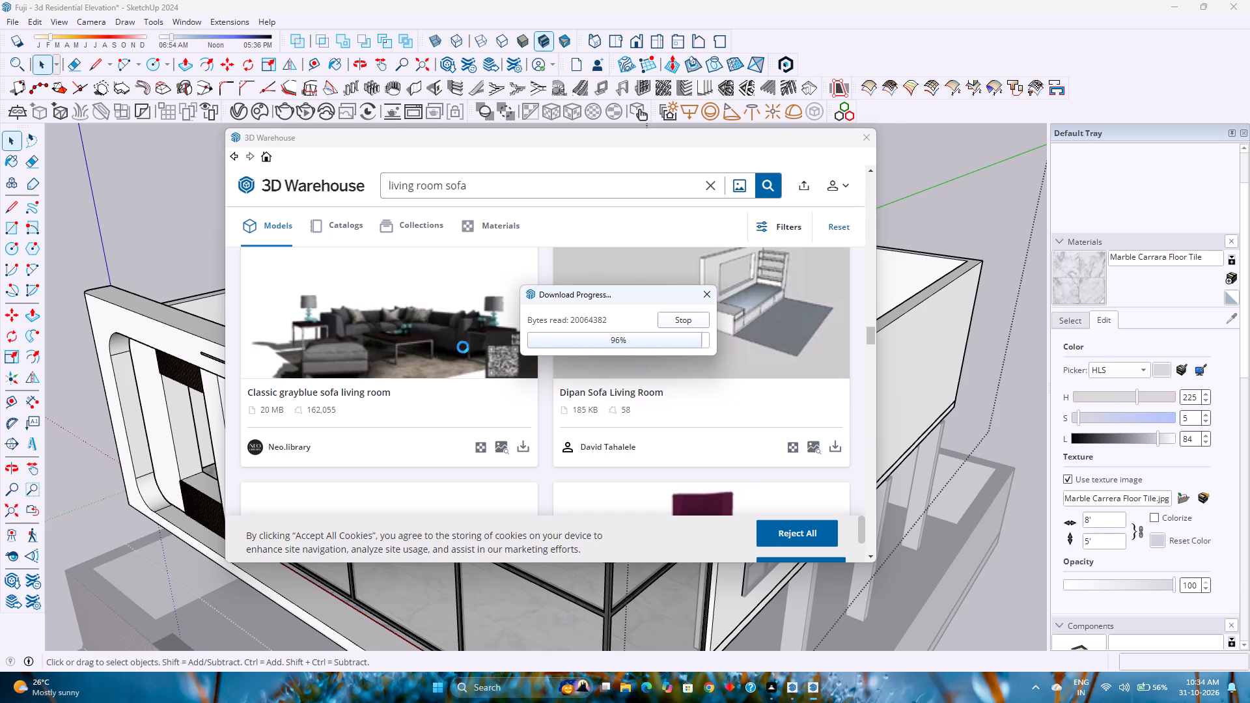
Place the downloaded sofa set over the building's front parapet, near the end with the framed plant artwork.
scroll(449, 367, "down", 2)
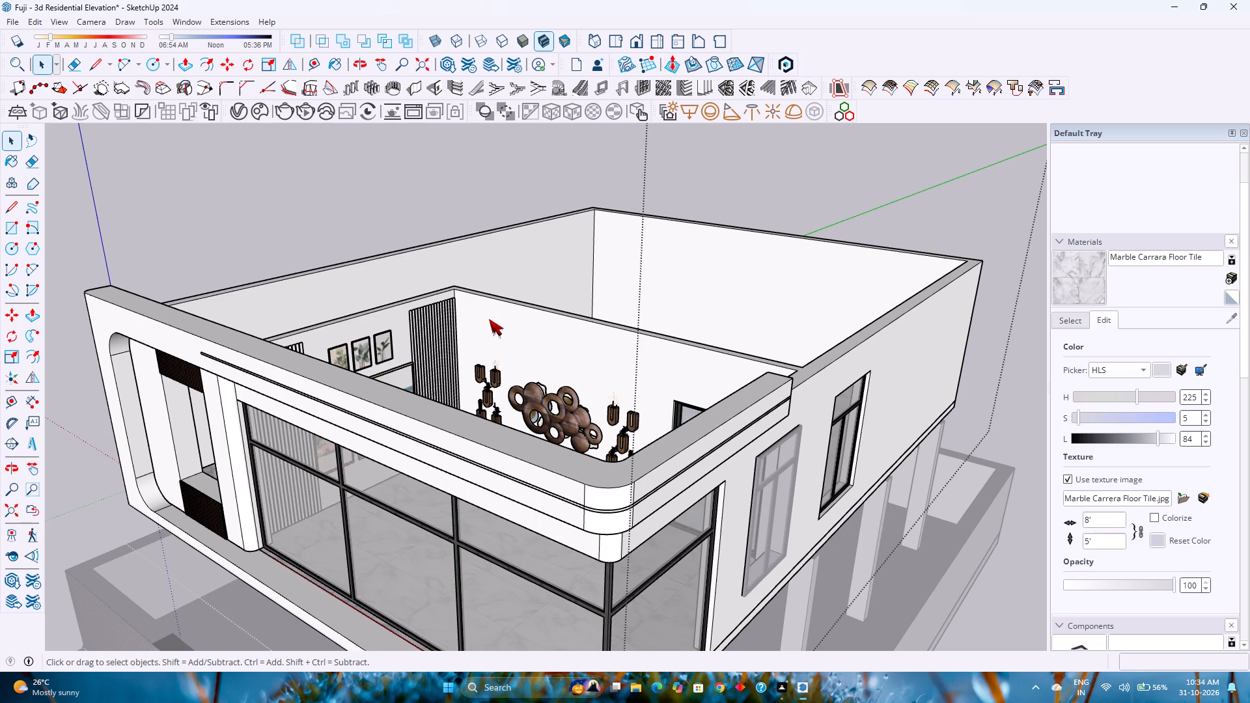
scroll(507, 328, "down", 4)
scroll(507, 328, "up", 3)
scroll(506, 327, "down", 2)
scroll(505, 327, "up", 3)
scroll(505, 327, "down", 3)
scroll(504, 327, "up", 2)
scroll(503, 325, "down", 8)
scroll(499, 318, "up", 4)
scroll(499, 318, "down", 3)
scroll(280, 352, "down", 6)
scroll(280, 352, "up", 4)
scroll(280, 352, "down", 4)
scroll(280, 352, "up", 4)
scroll(281, 358, "down", 2)
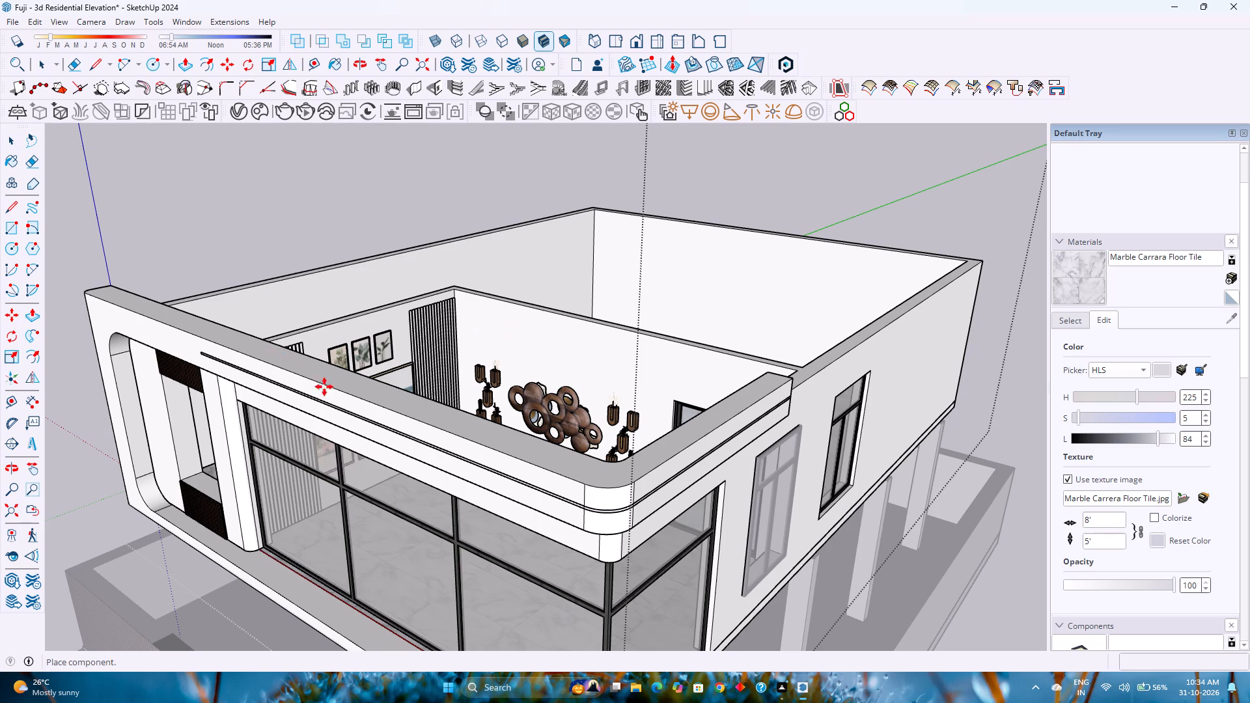
scroll(324, 387, "down", 3)
left_click(544, 331)
scroll(467, 344, "down", 3)
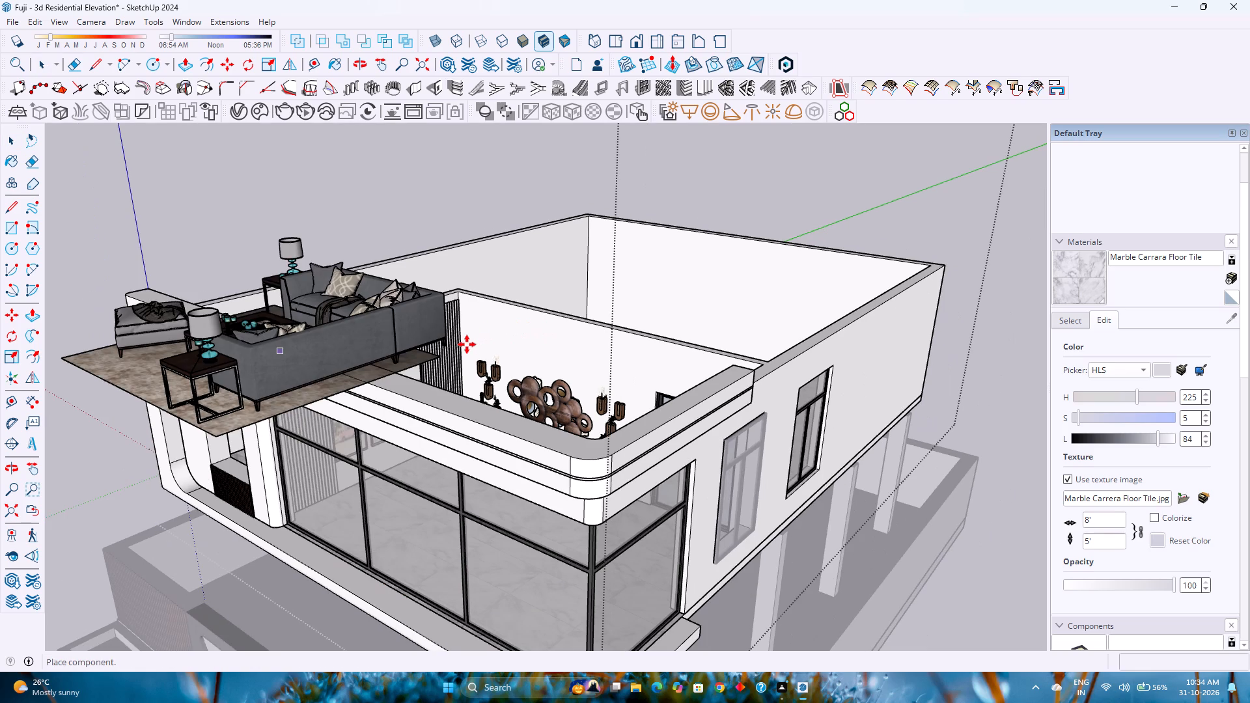
scroll(467, 344, "down", 1)
scroll(467, 344, "up", 4)
scroll(467, 344, "down", 5)
scroll(465, 341, "up", 1)
key("space")
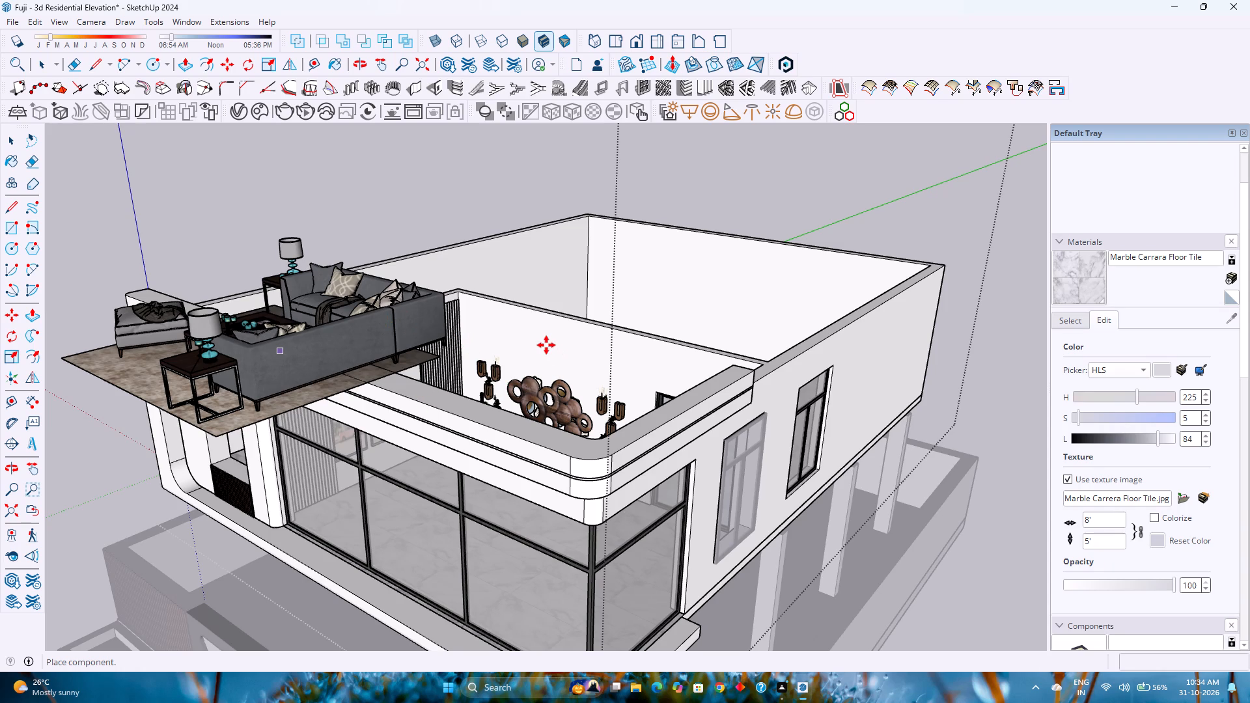